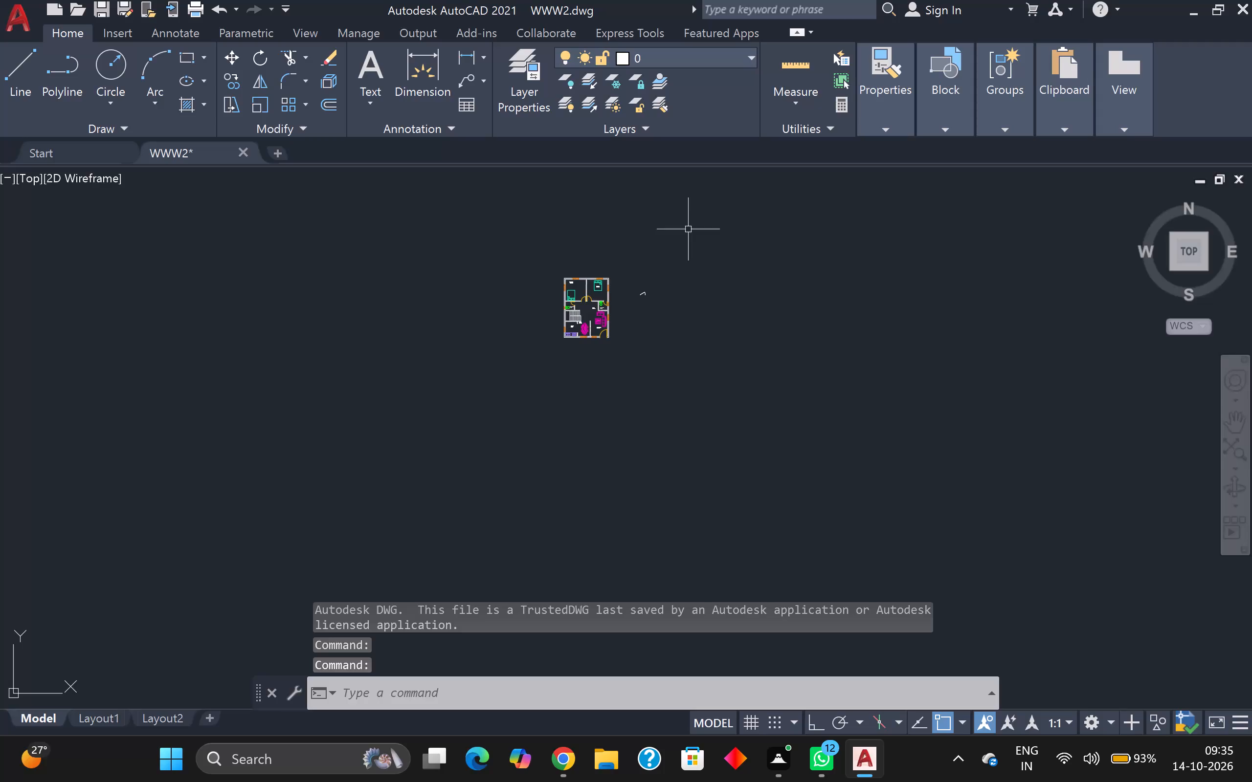
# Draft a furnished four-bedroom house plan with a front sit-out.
# Move the isolated floor plan and the small stray object beside it to the end of the row of existing plans.
pyautogui.click(480, 395)
pyautogui.press('m')
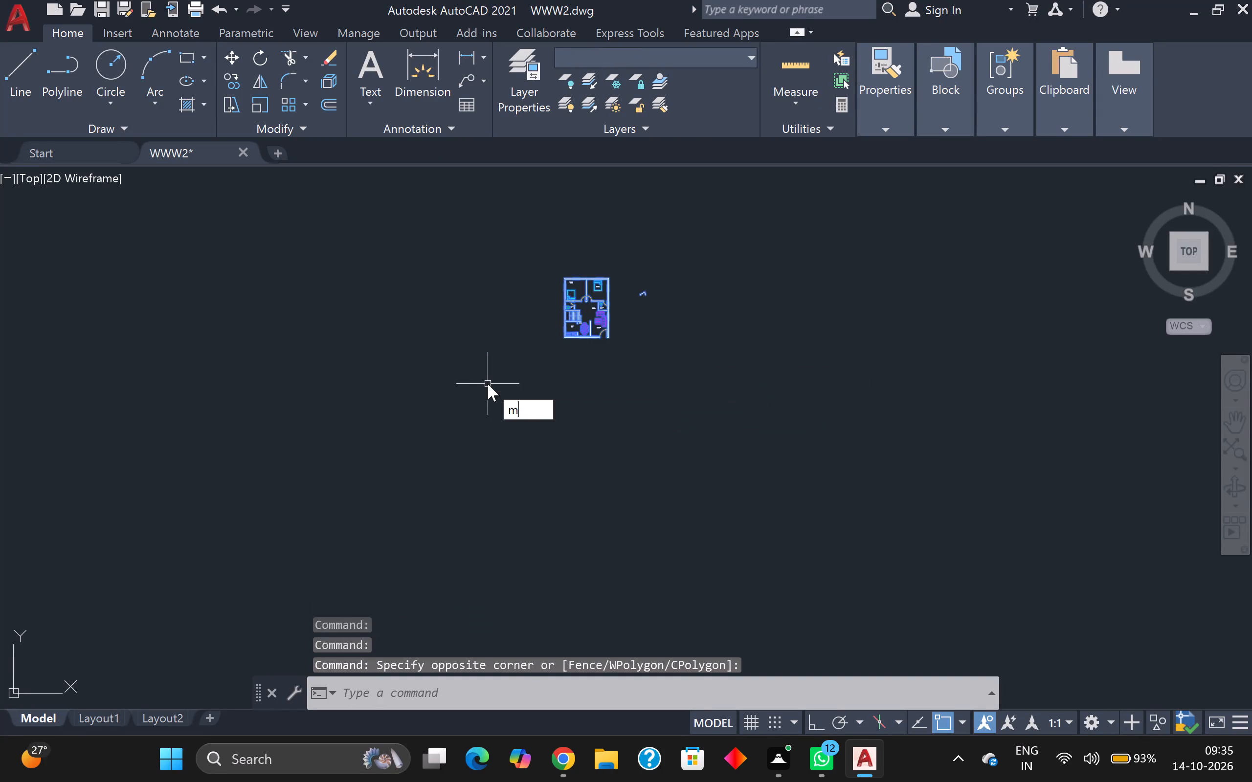
pyautogui.press('Return')
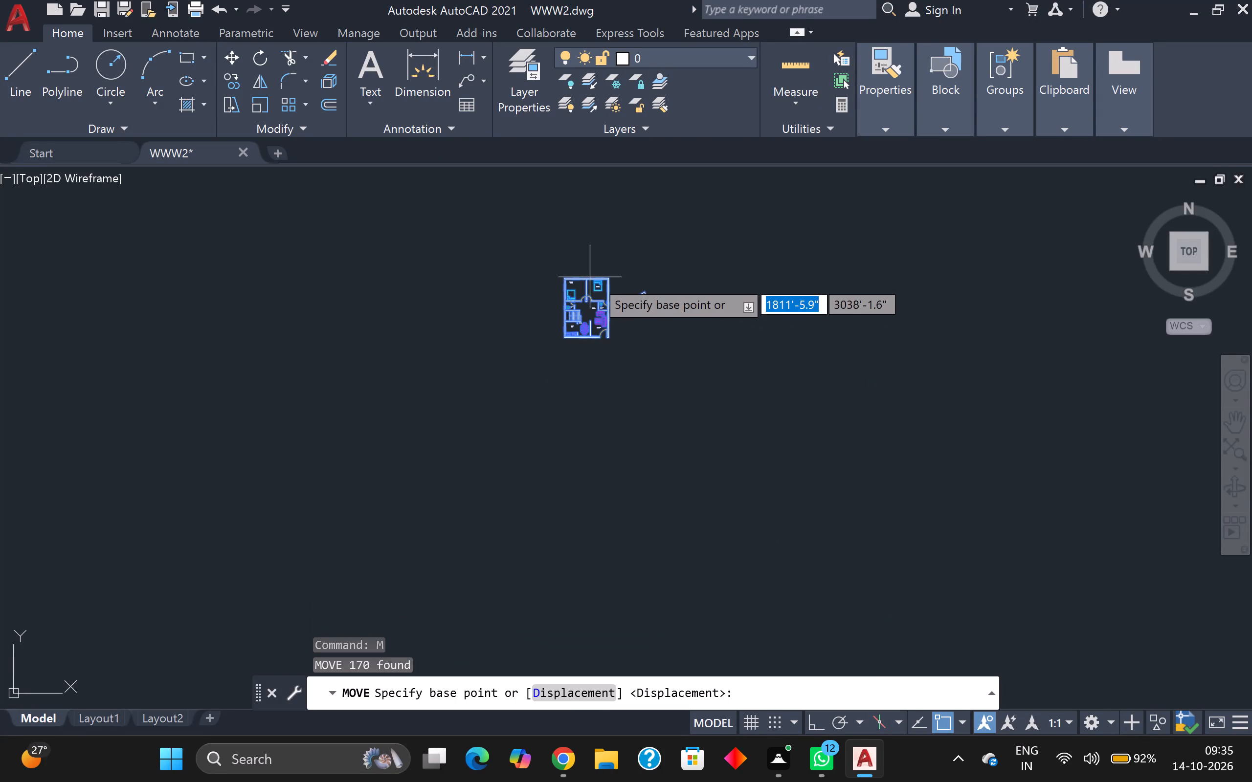
pyautogui.click(596, 288)
pyautogui.scroll(-8, 579, 425)
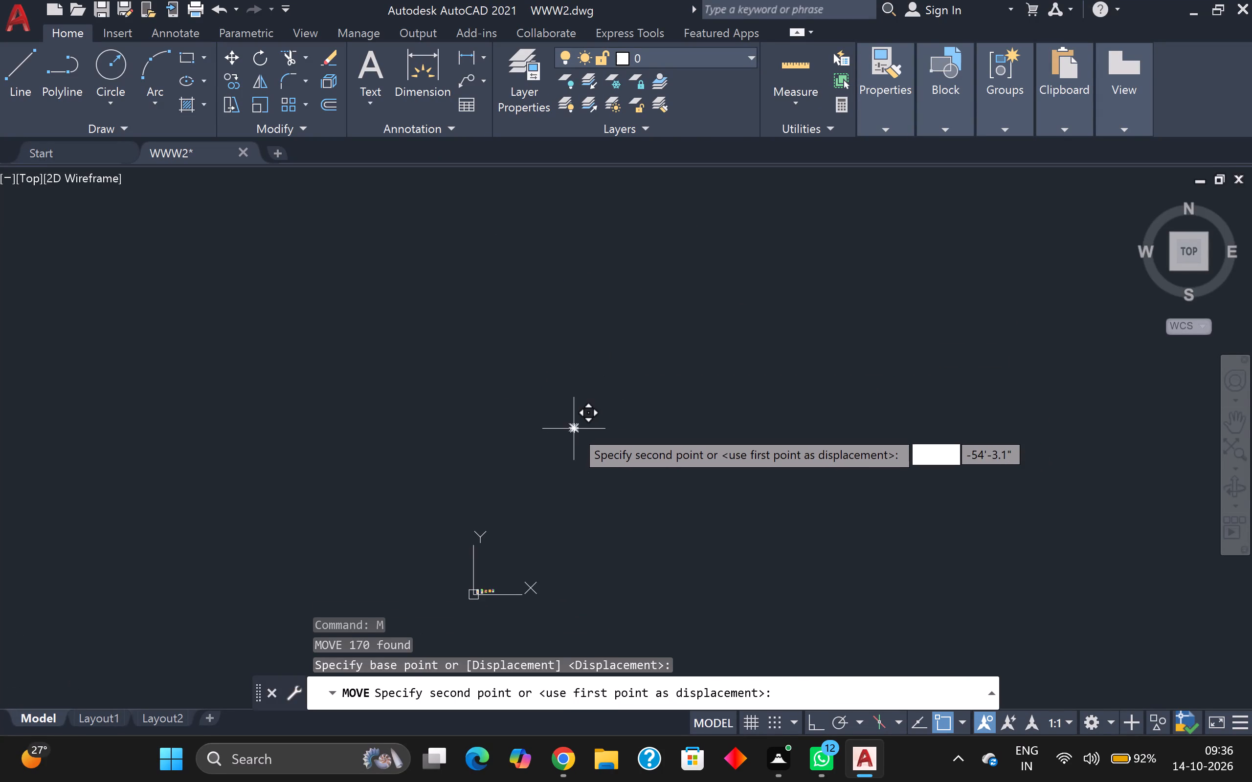
pyautogui.scroll(2, 530, 585)
pyautogui.moveTo(524, 585); pyautogui.dragTo(587, 534, button='middle')
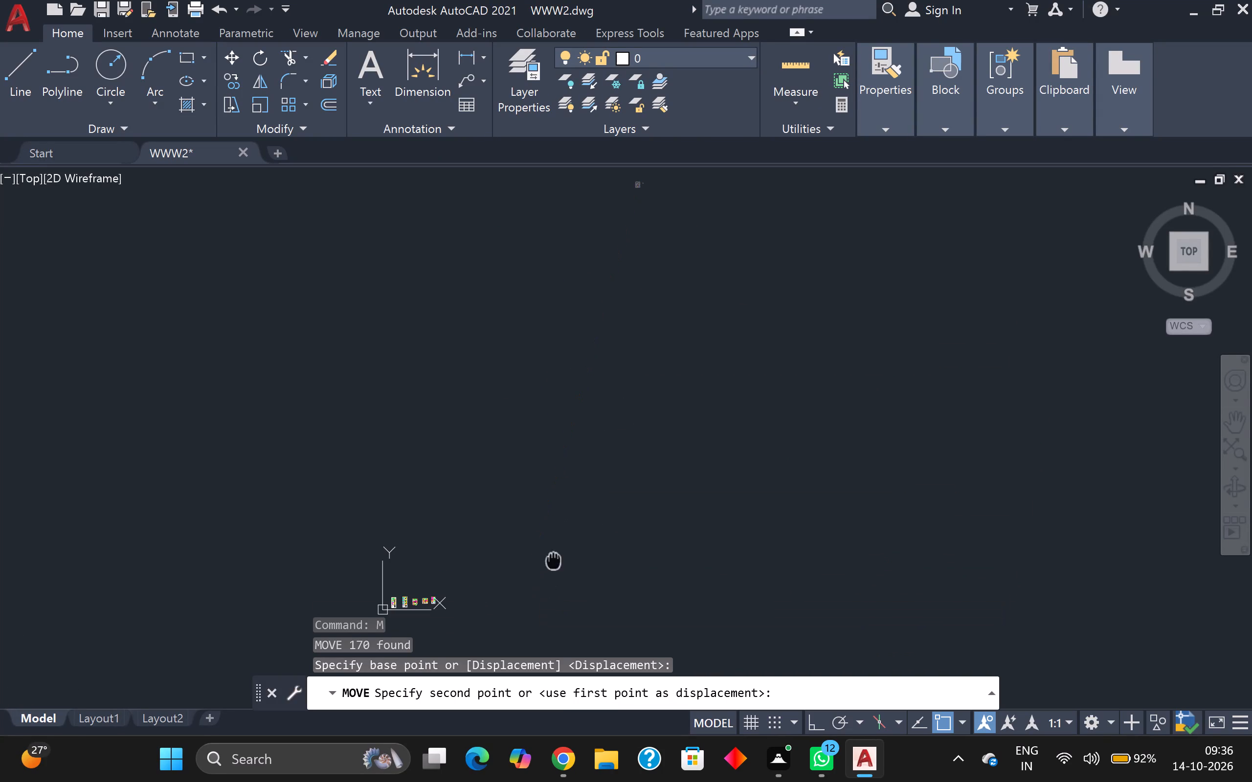
pyautogui.moveTo(587, 534); pyautogui.dragTo(627, 504, button='middle')
pyautogui.scroll(7, 541, 522)
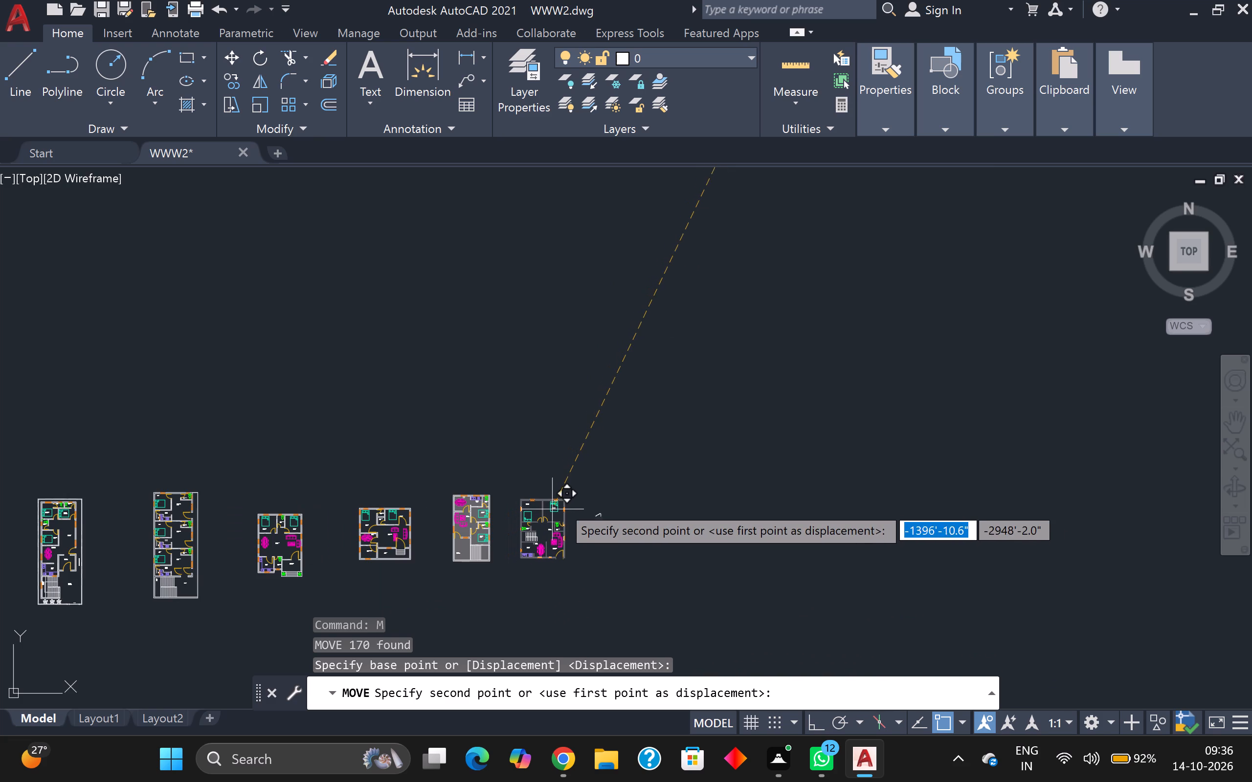
pyautogui.click(569, 503)
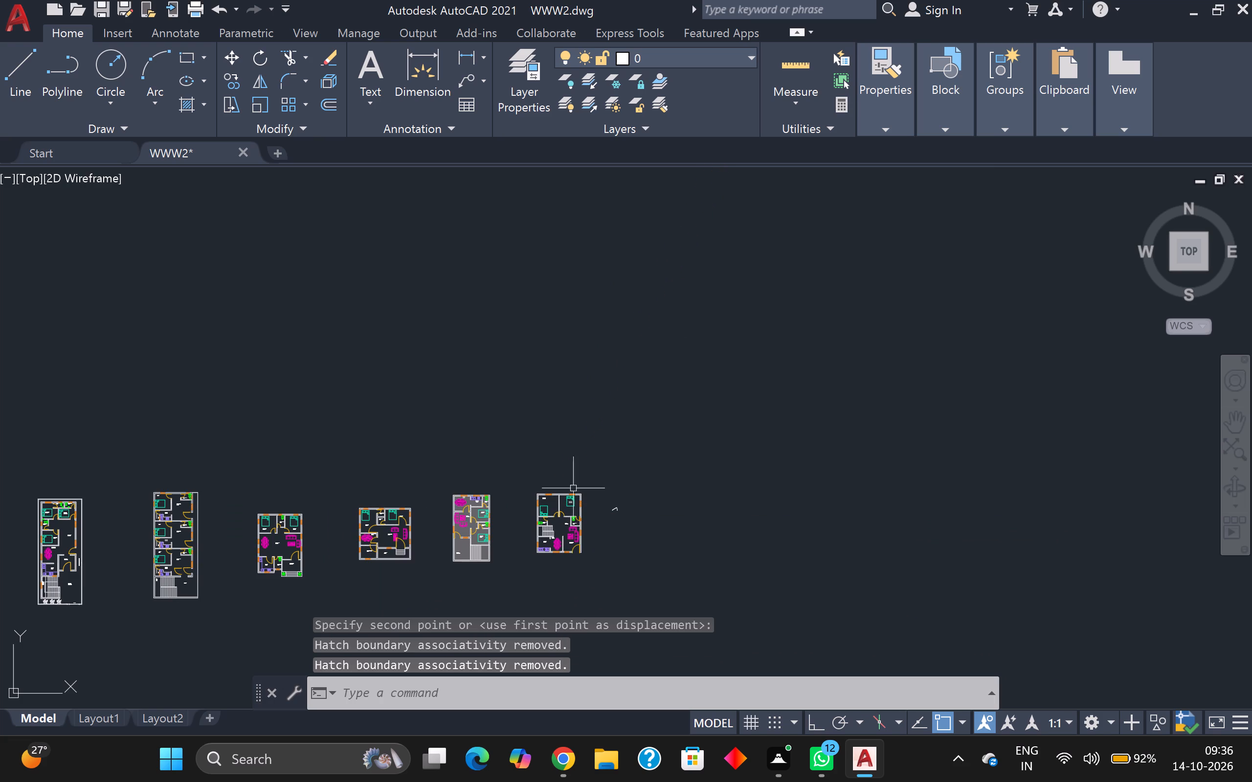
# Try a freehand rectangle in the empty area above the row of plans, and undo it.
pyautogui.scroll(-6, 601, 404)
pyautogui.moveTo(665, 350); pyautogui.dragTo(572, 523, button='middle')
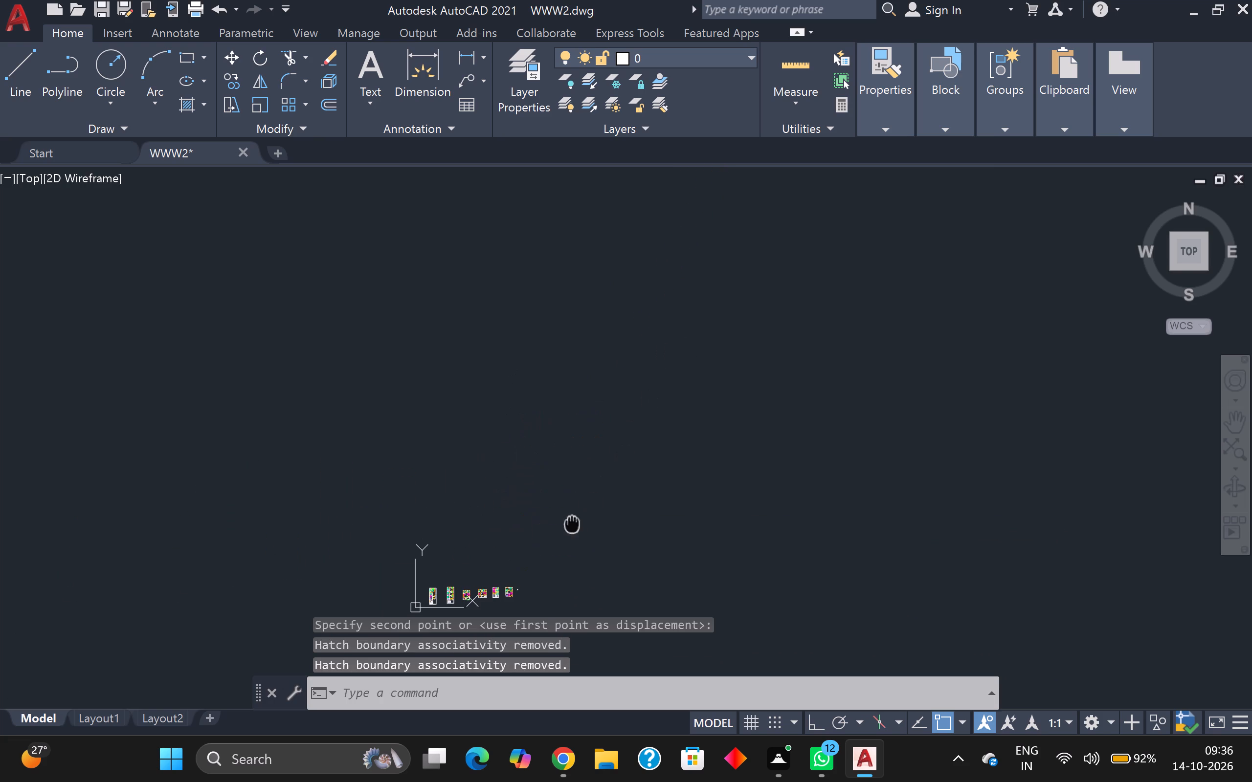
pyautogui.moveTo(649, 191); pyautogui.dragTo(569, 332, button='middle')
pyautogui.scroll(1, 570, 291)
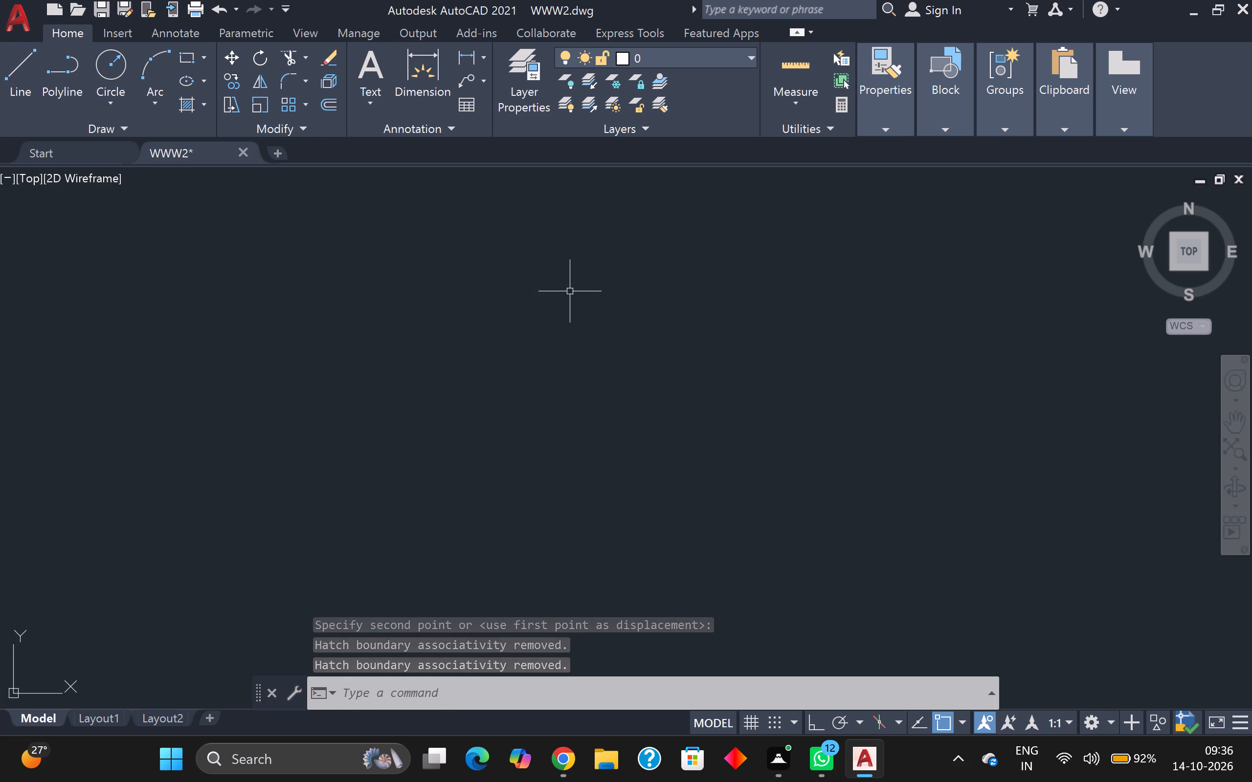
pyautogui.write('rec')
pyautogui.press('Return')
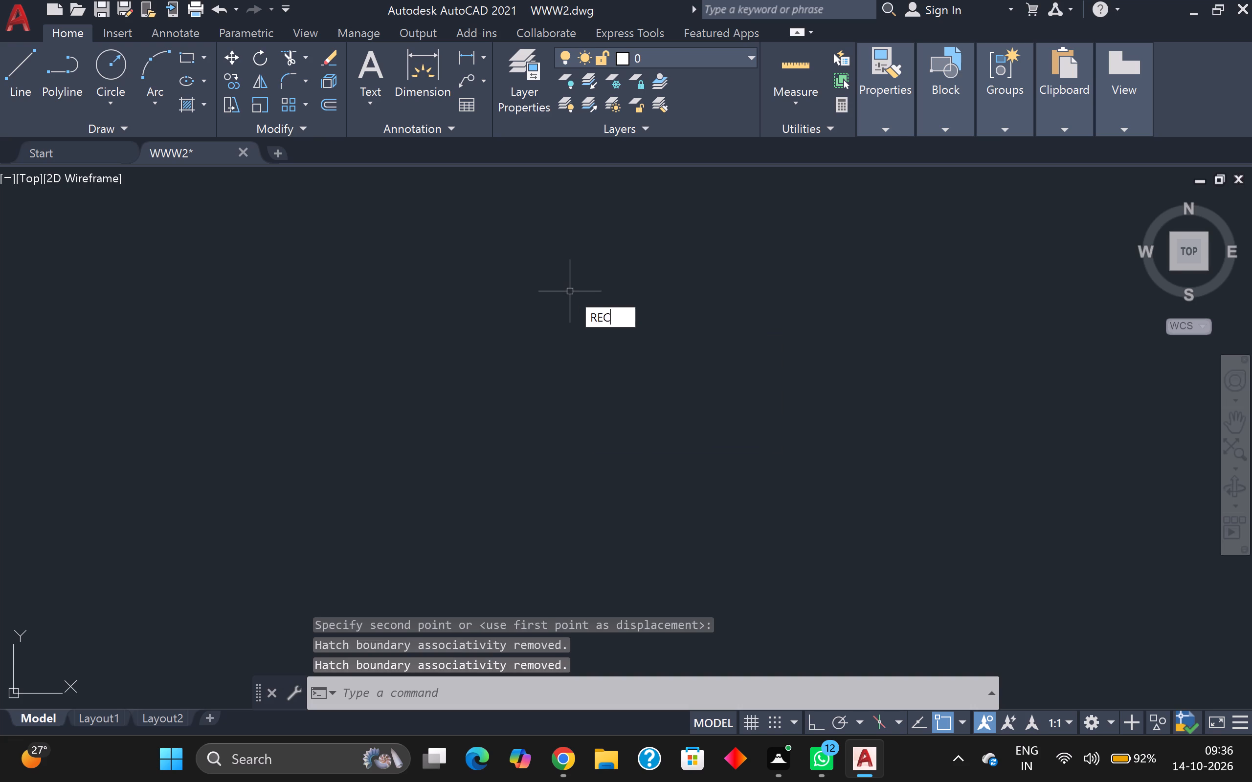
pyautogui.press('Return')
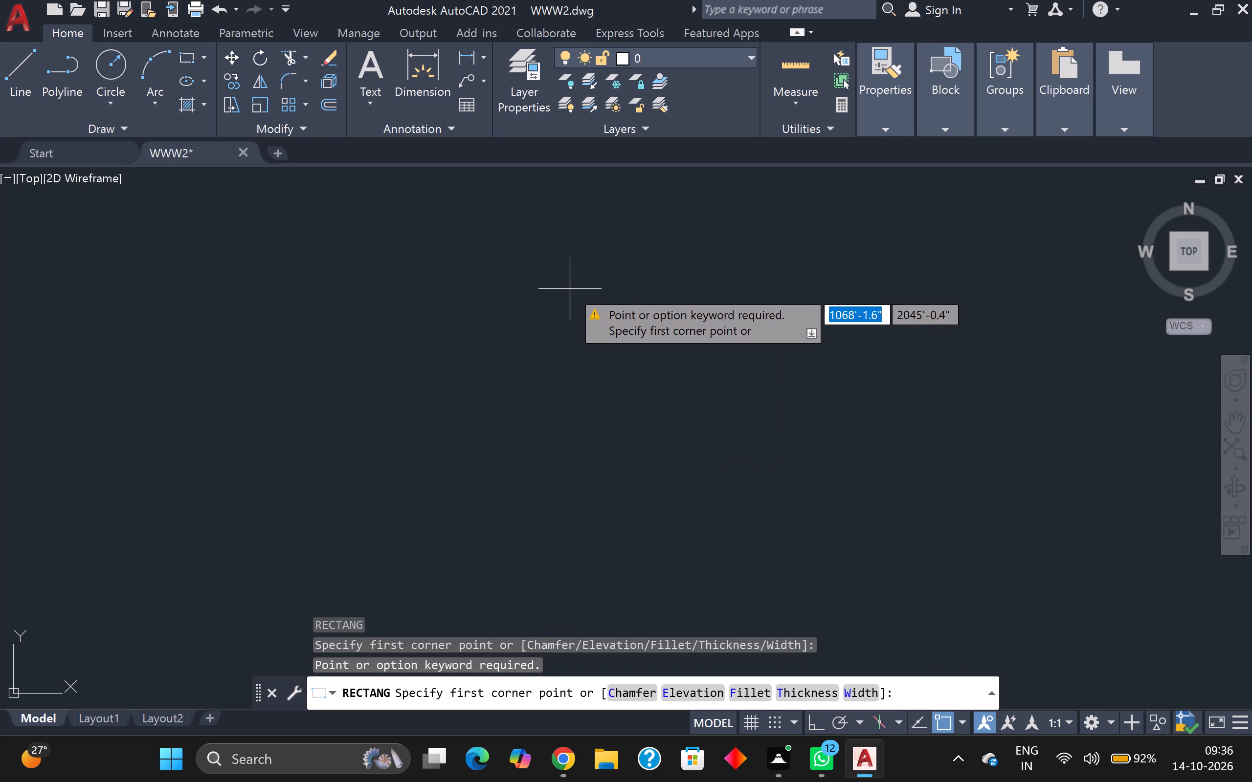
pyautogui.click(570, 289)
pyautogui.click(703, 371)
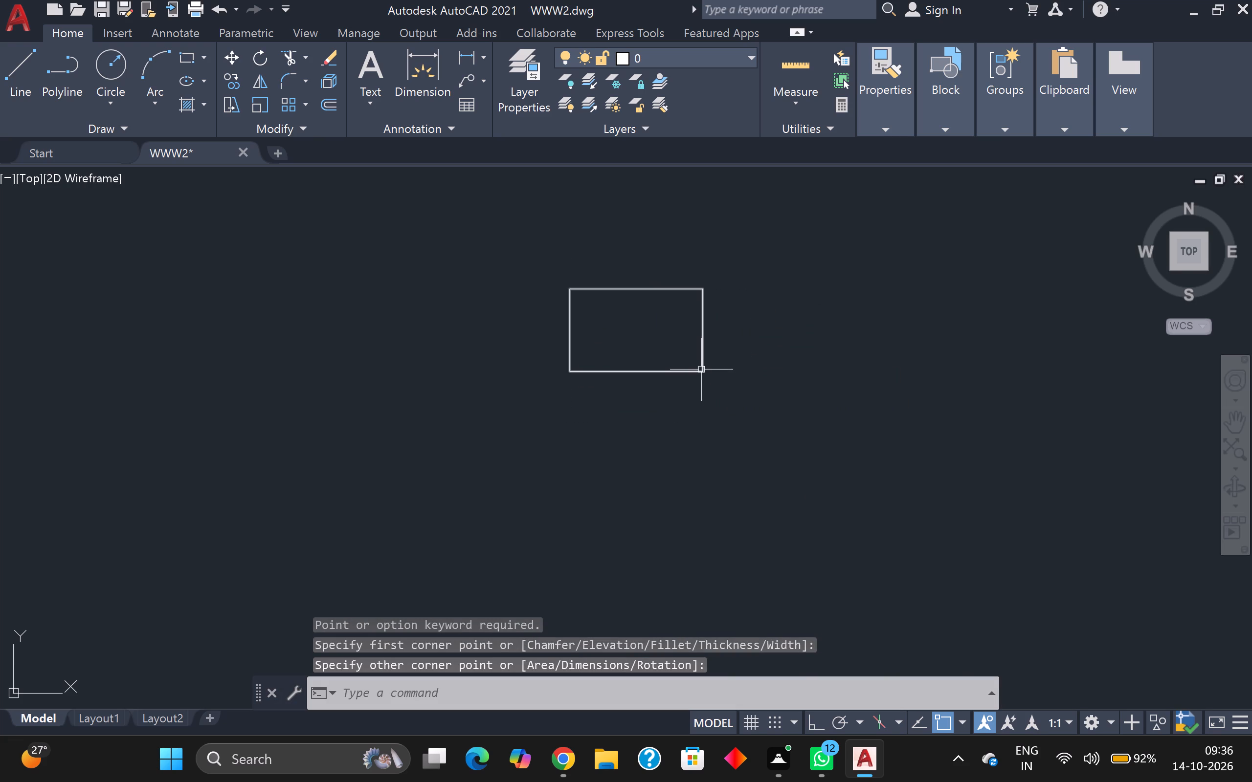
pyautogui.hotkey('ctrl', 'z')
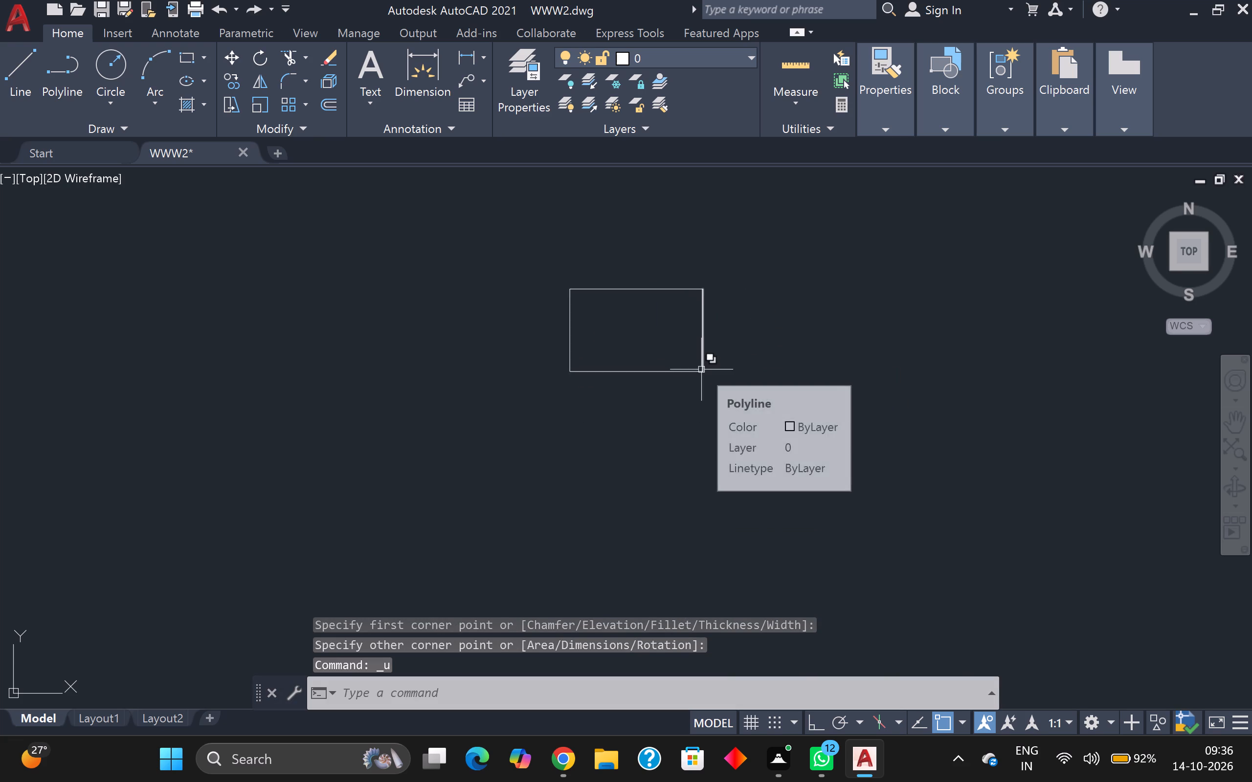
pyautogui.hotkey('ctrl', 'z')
# Draw a rectangle with length 50' and width 40' in the empty area above the row of plans.
pyautogui.press('r')
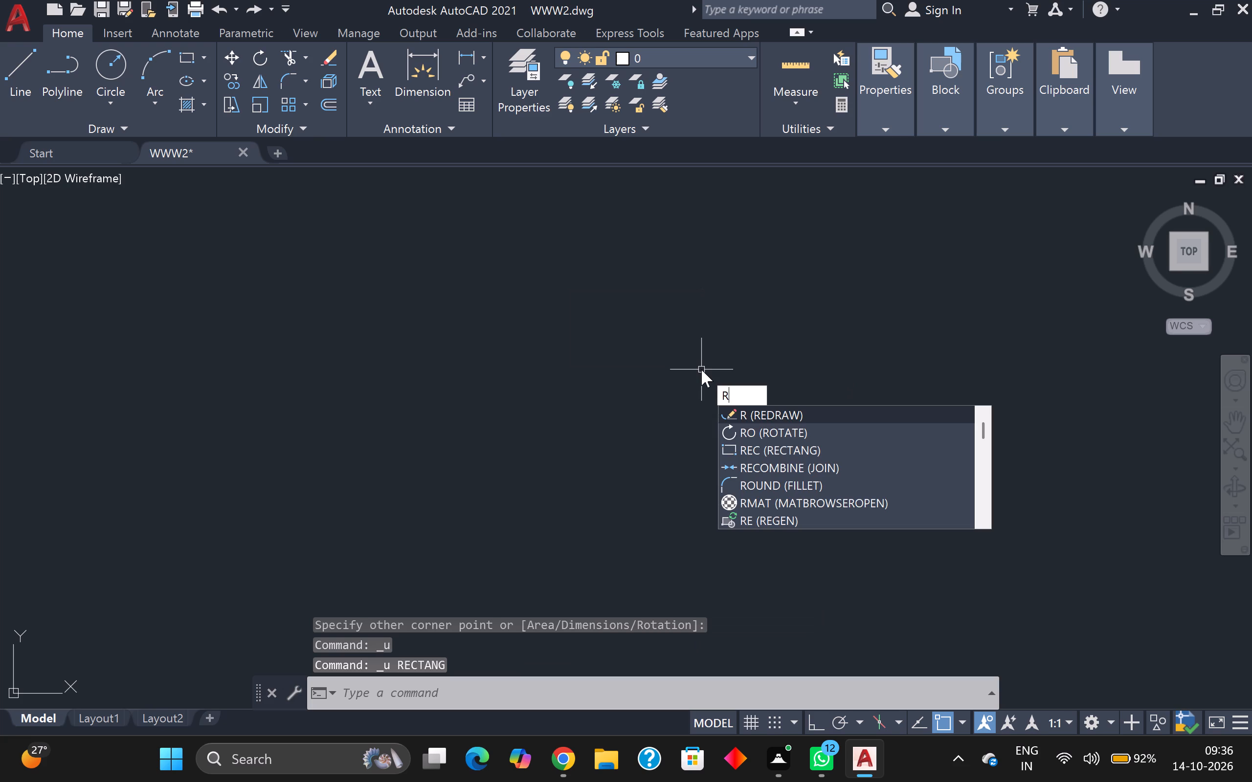
pyautogui.write('ec')
pyautogui.press('Return')
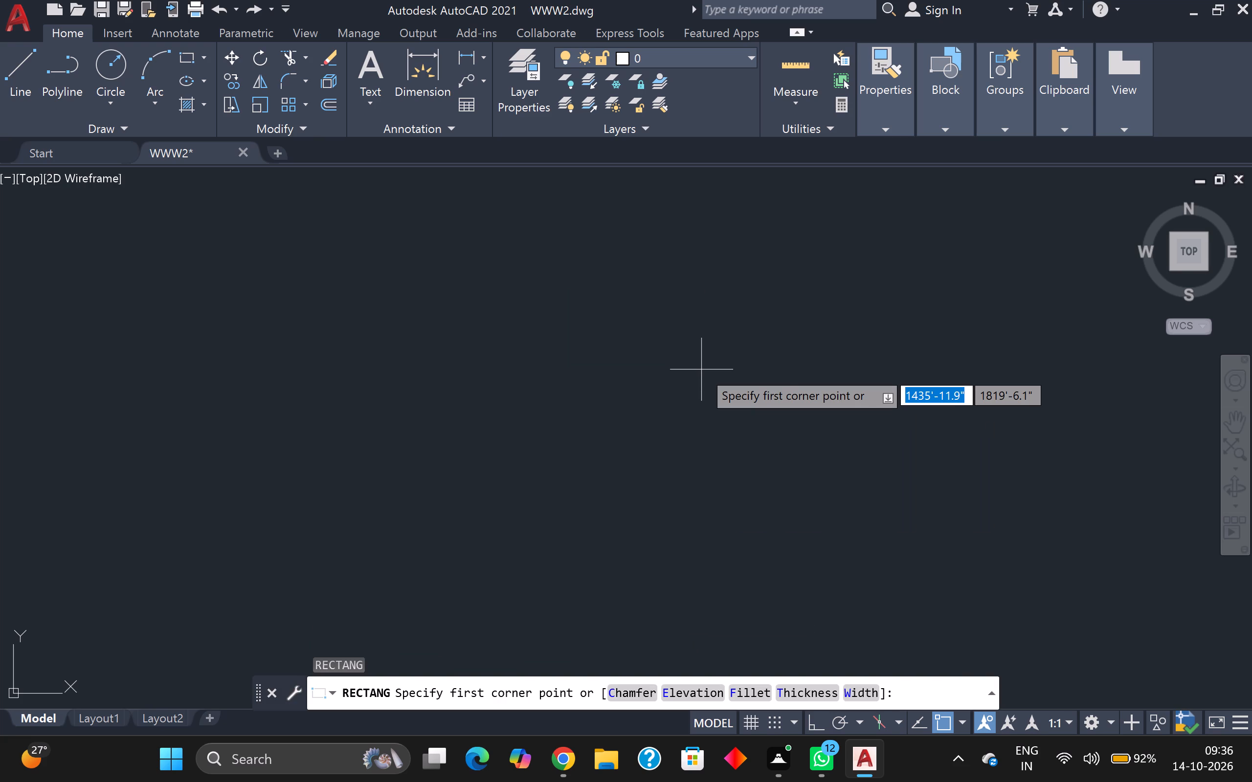
pyautogui.click(610, 275)
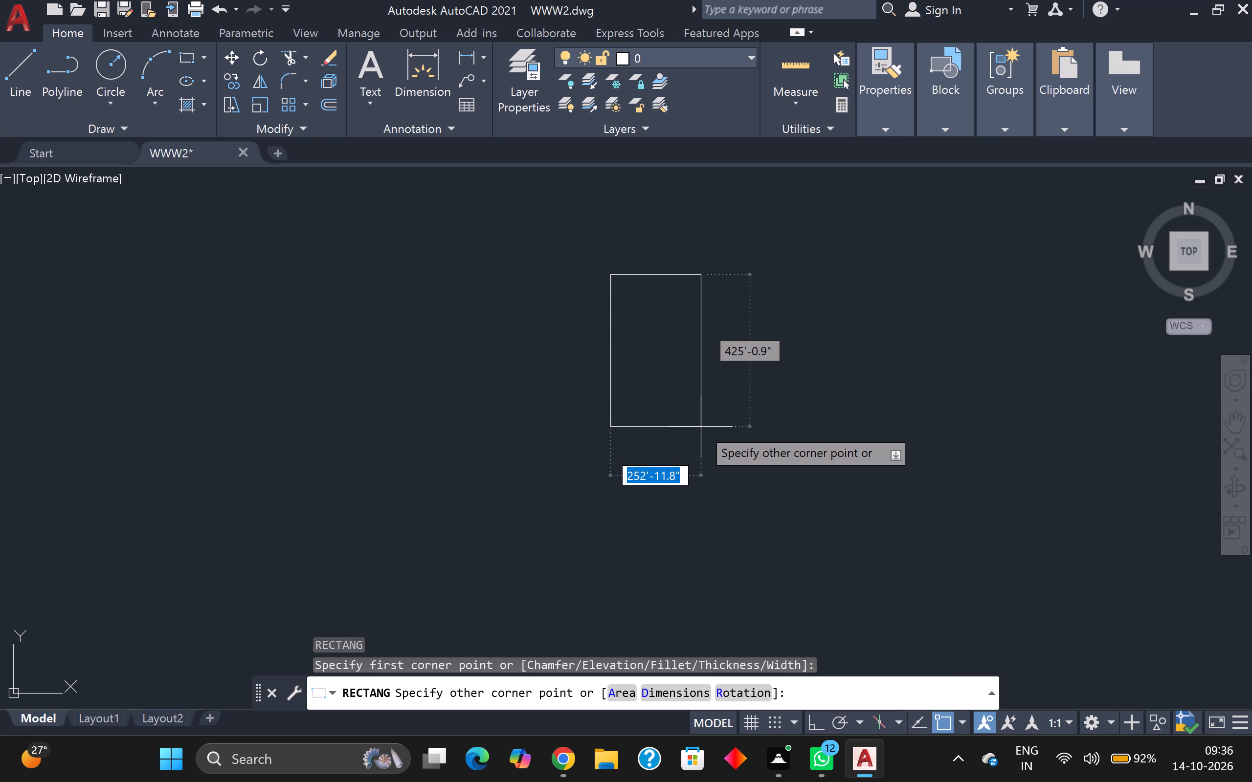
pyautogui.press('d')
pyautogui.press('Return')
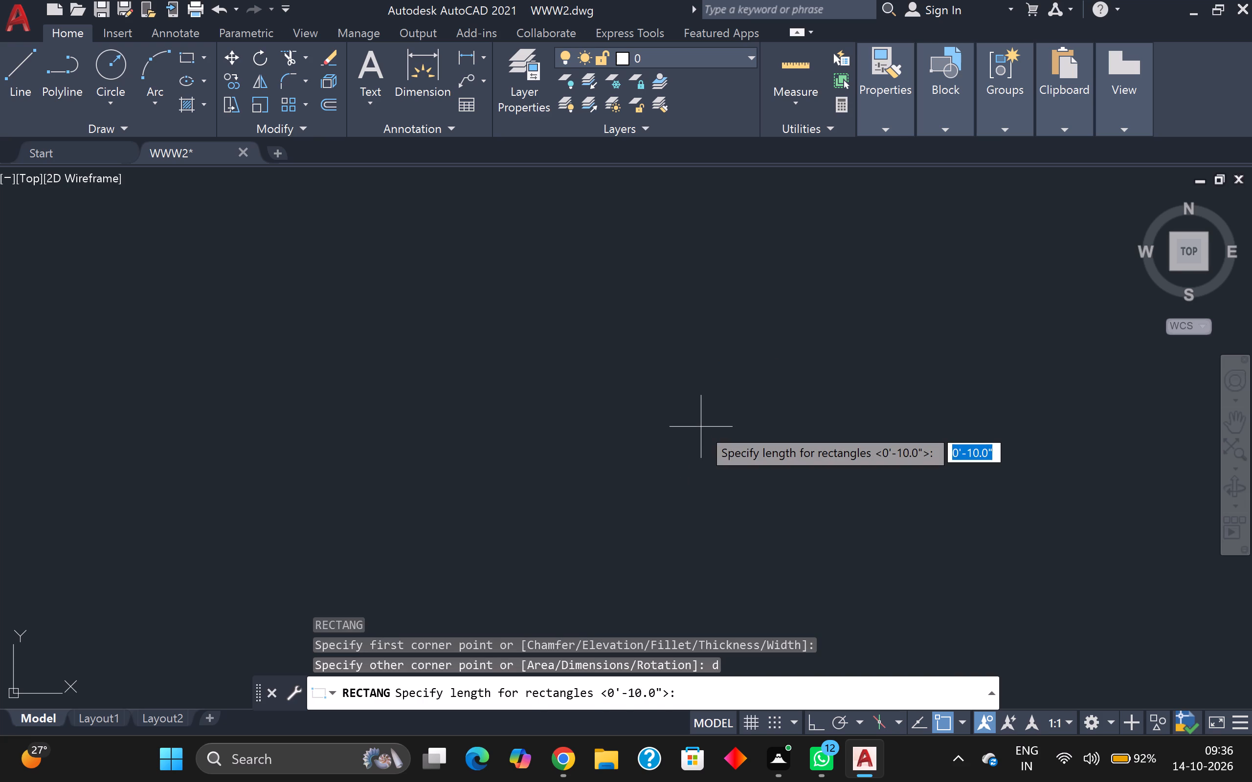
pyautogui.write("50'")
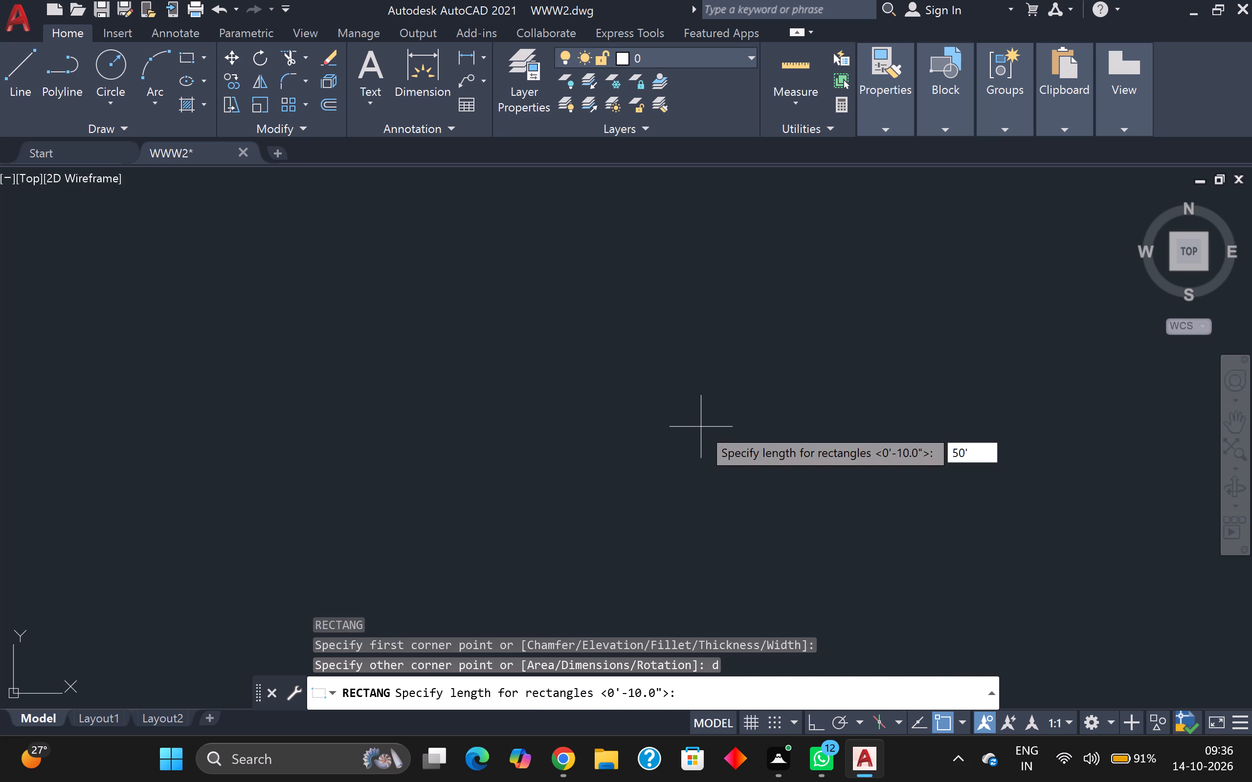
pyautogui.press('Return')
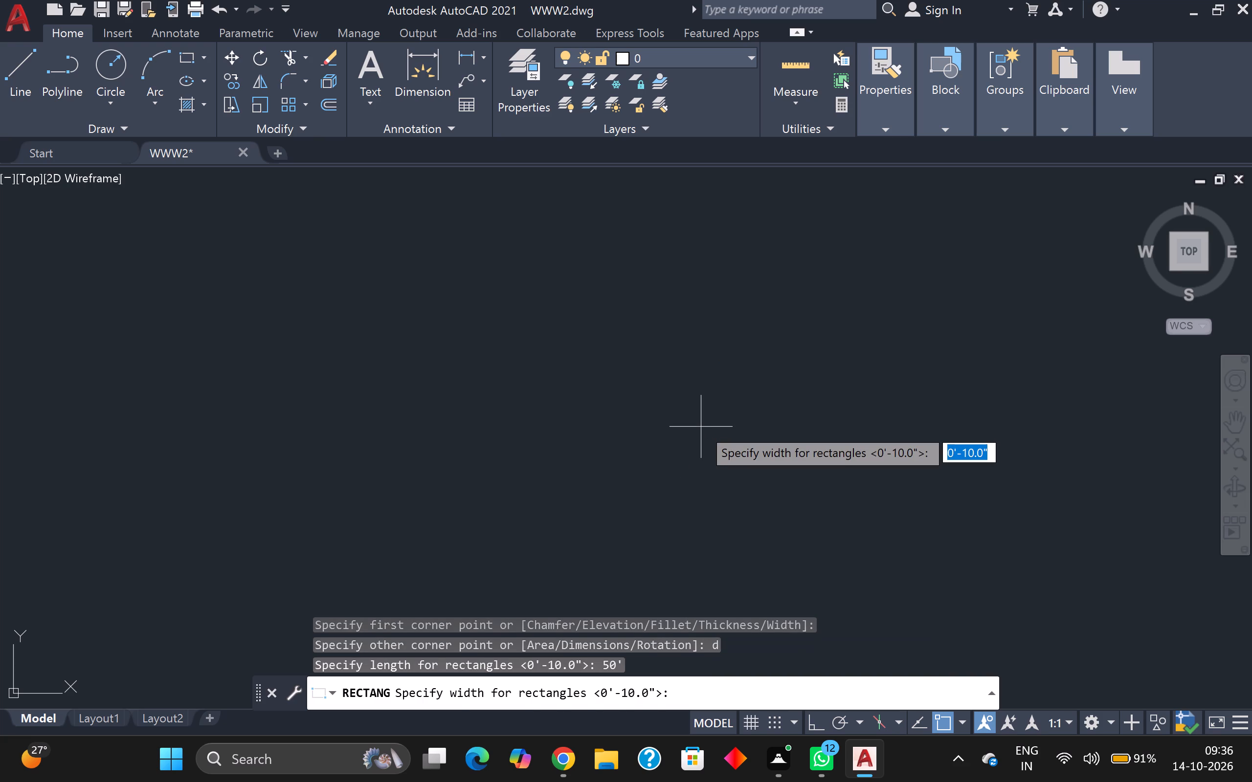
pyautogui.write("40'")
pyautogui.press('Return')
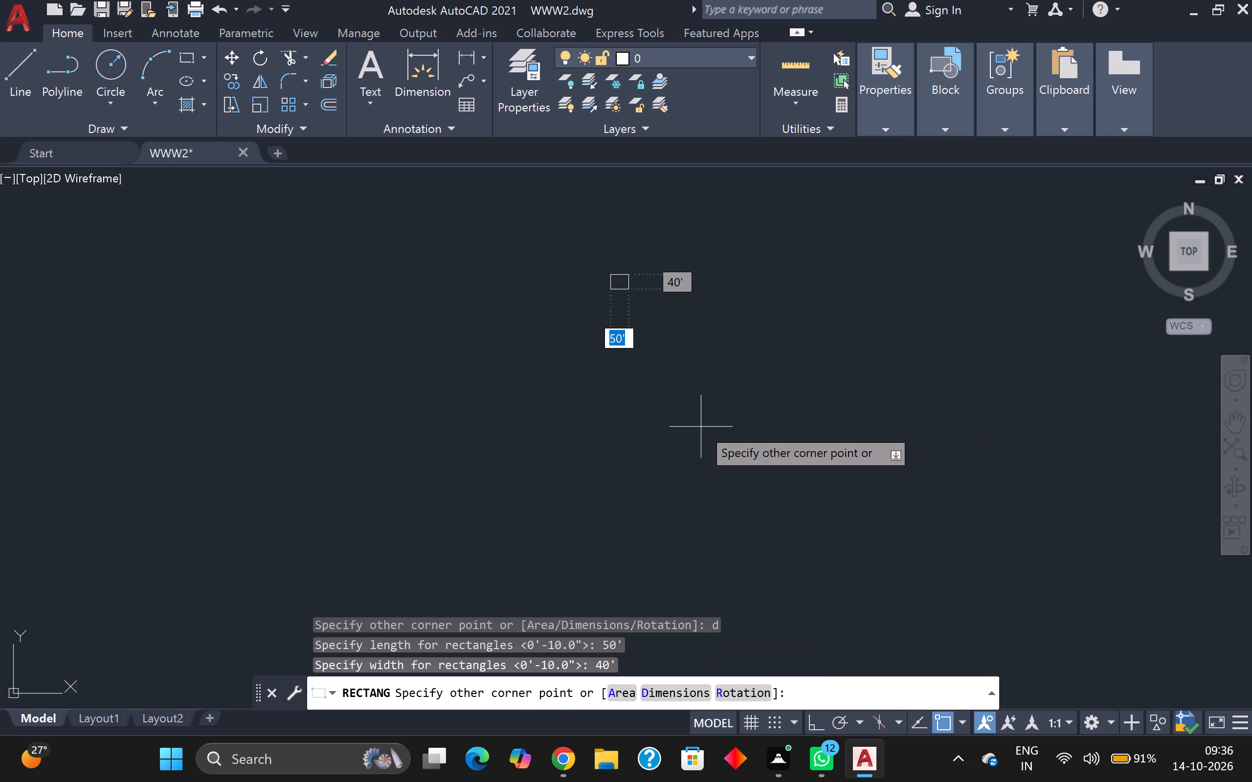
pyautogui.click(701, 427)
# Offset the 50' by 40' rectangle inward by 9 inches to form the outer wall thickness.
pyautogui.scroll(1, 685, 365)
pyautogui.scroll(1, 563, 261)
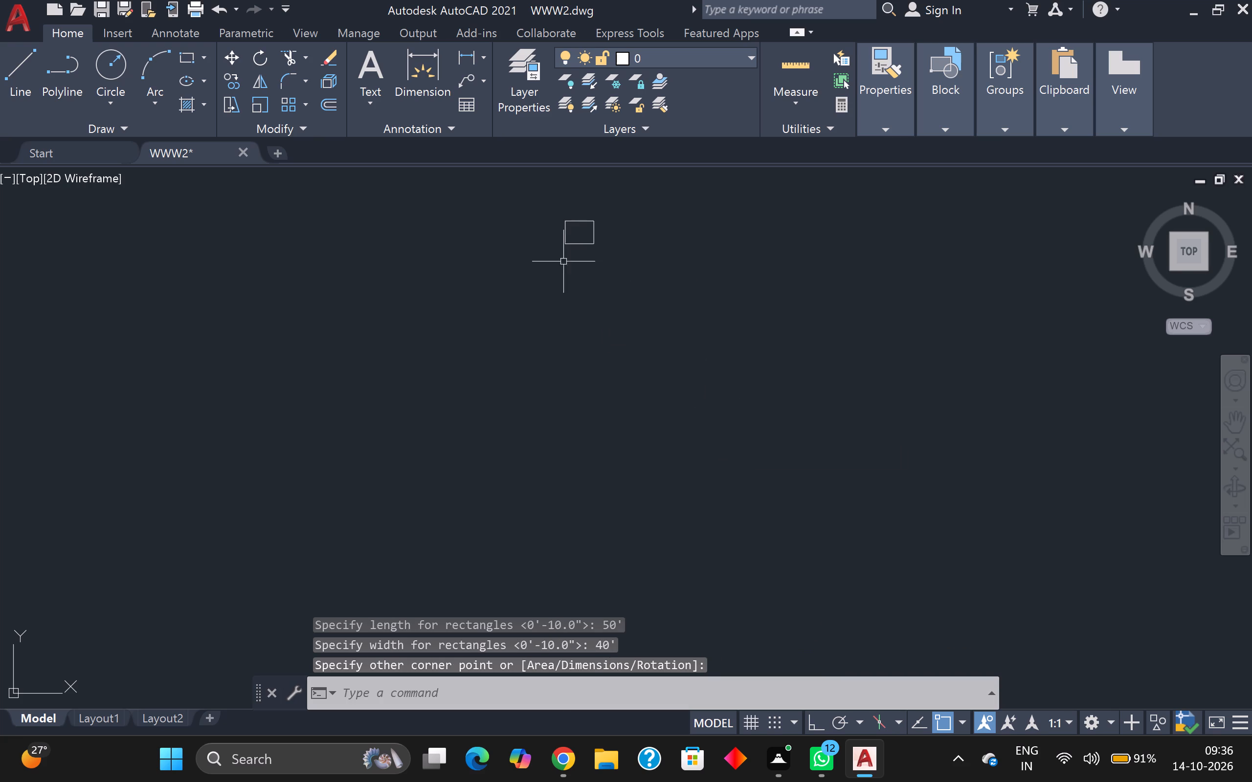
pyautogui.moveTo(563, 257); pyautogui.dragTo(529, 528, button='middle')
pyautogui.scroll(1, 511, 480)
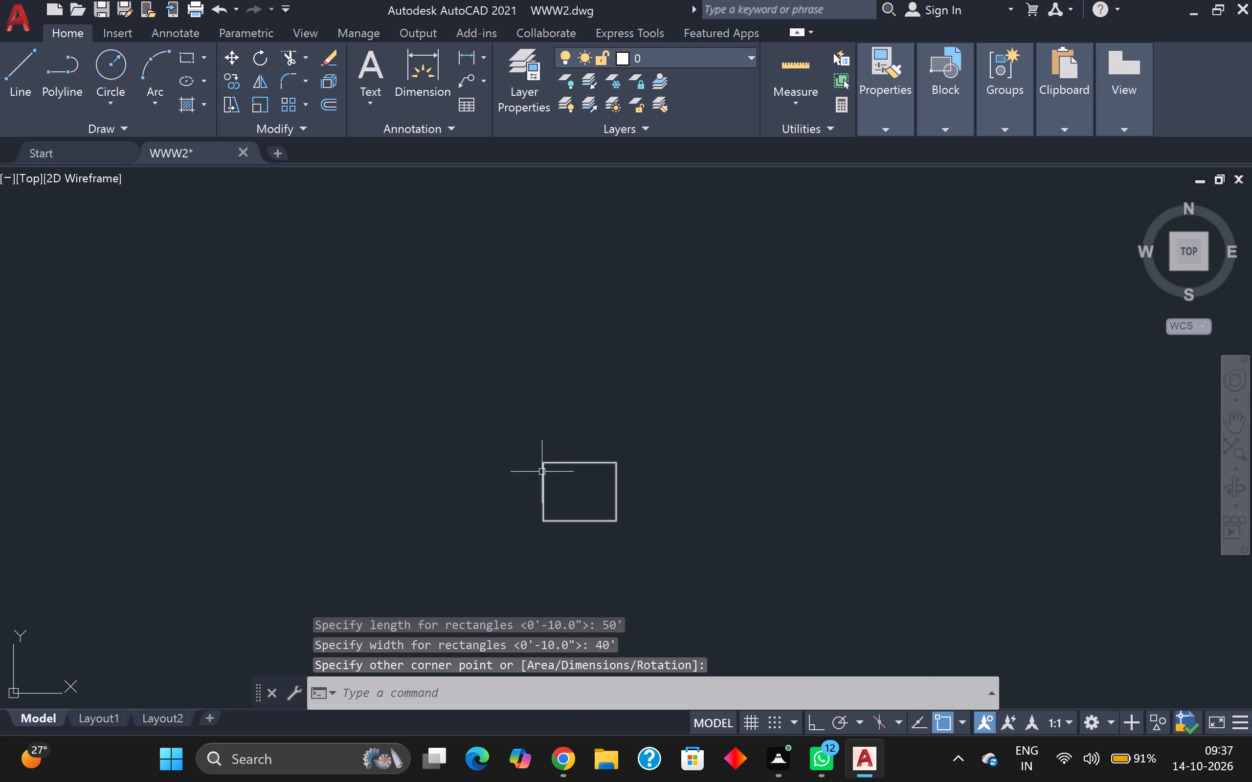
pyautogui.moveTo(564, 484); pyautogui.dragTo(429, 279, button='middle')
pyautogui.scroll(1, 476, 347)
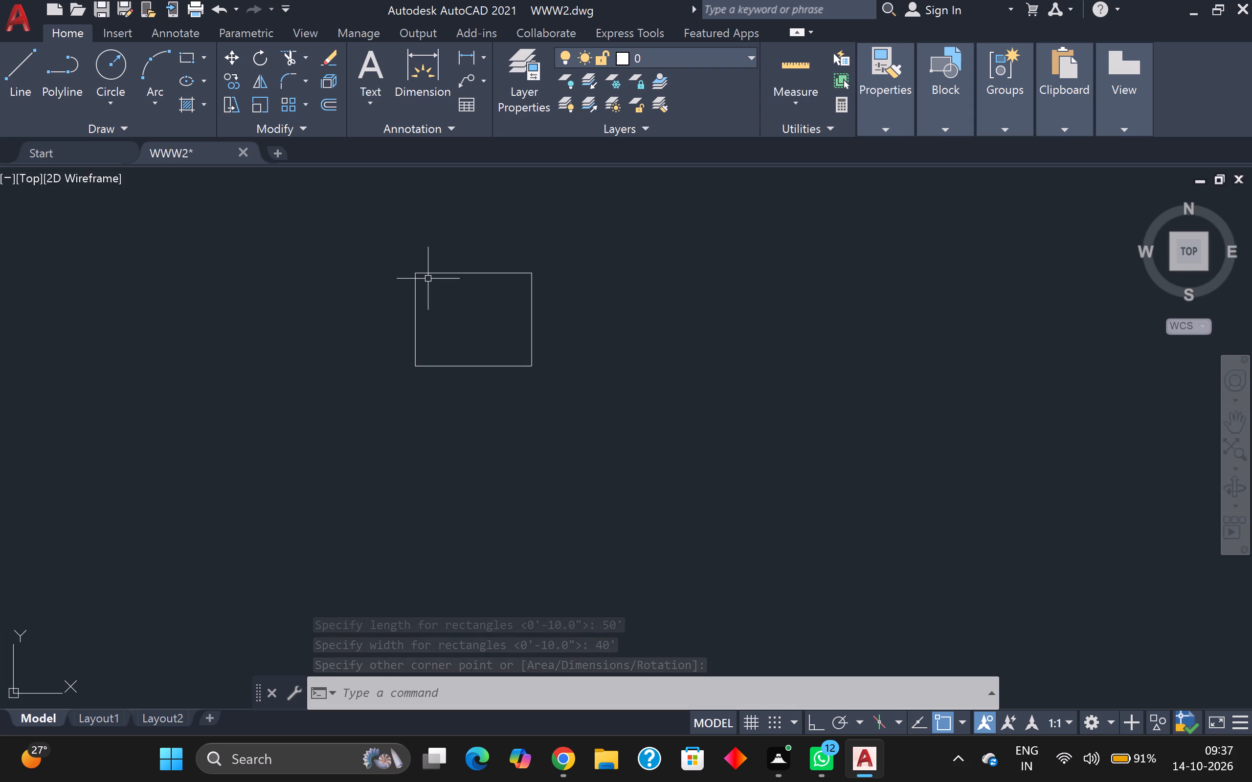
pyautogui.scroll(1, 450, 309)
pyautogui.press('o')
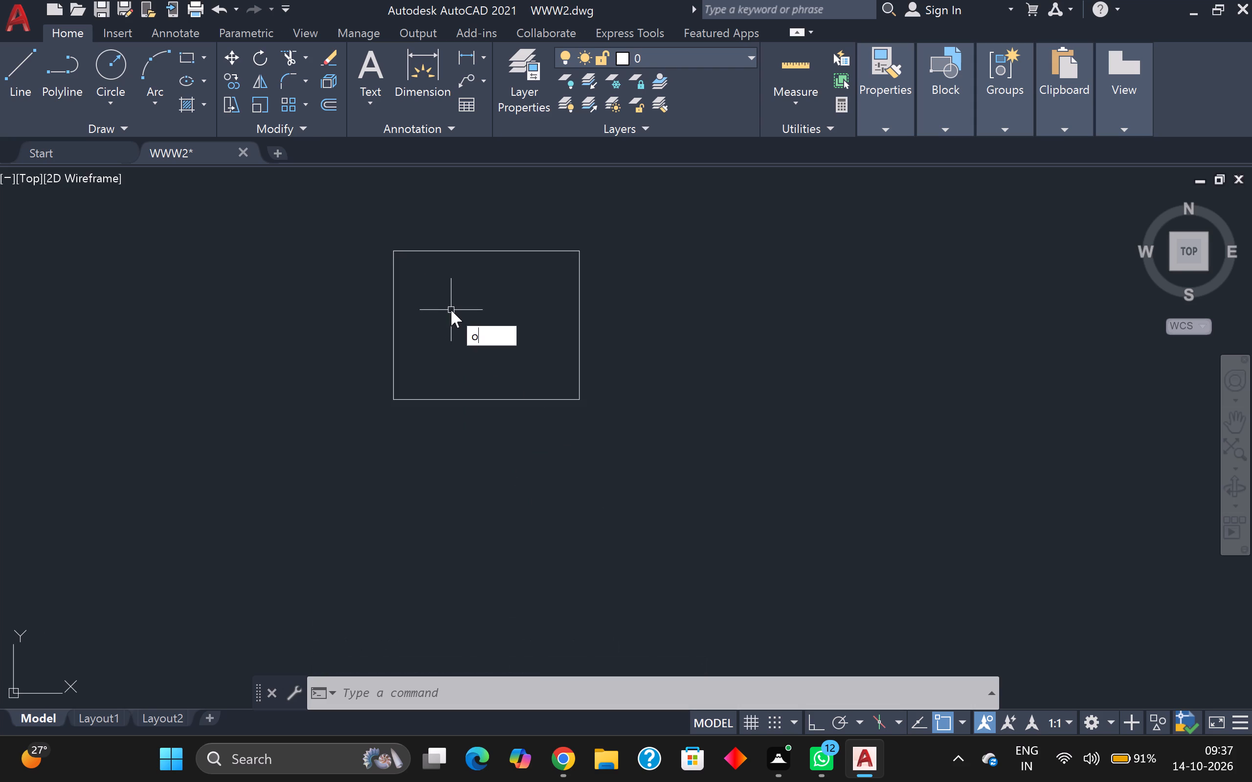
pyautogui.press('Return')
pyautogui.press('Return')
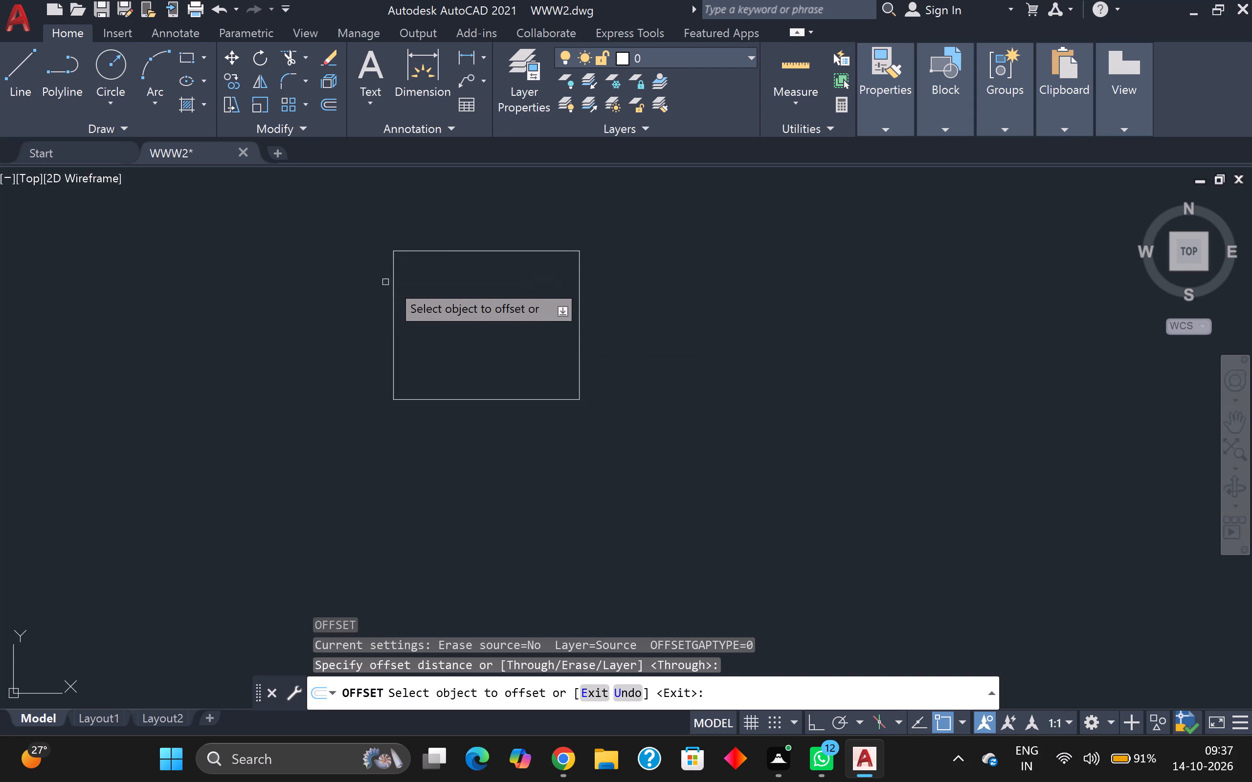
pyautogui.click(391, 284)
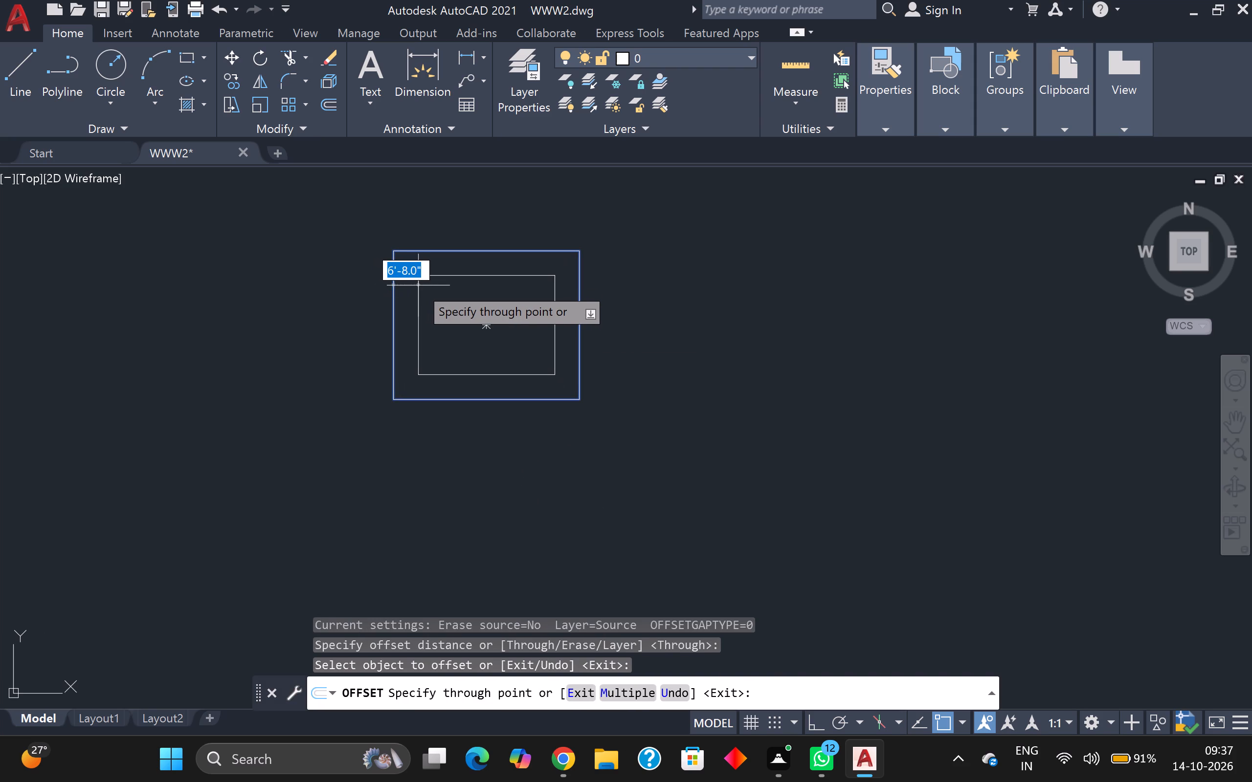
pyautogui.press('9')
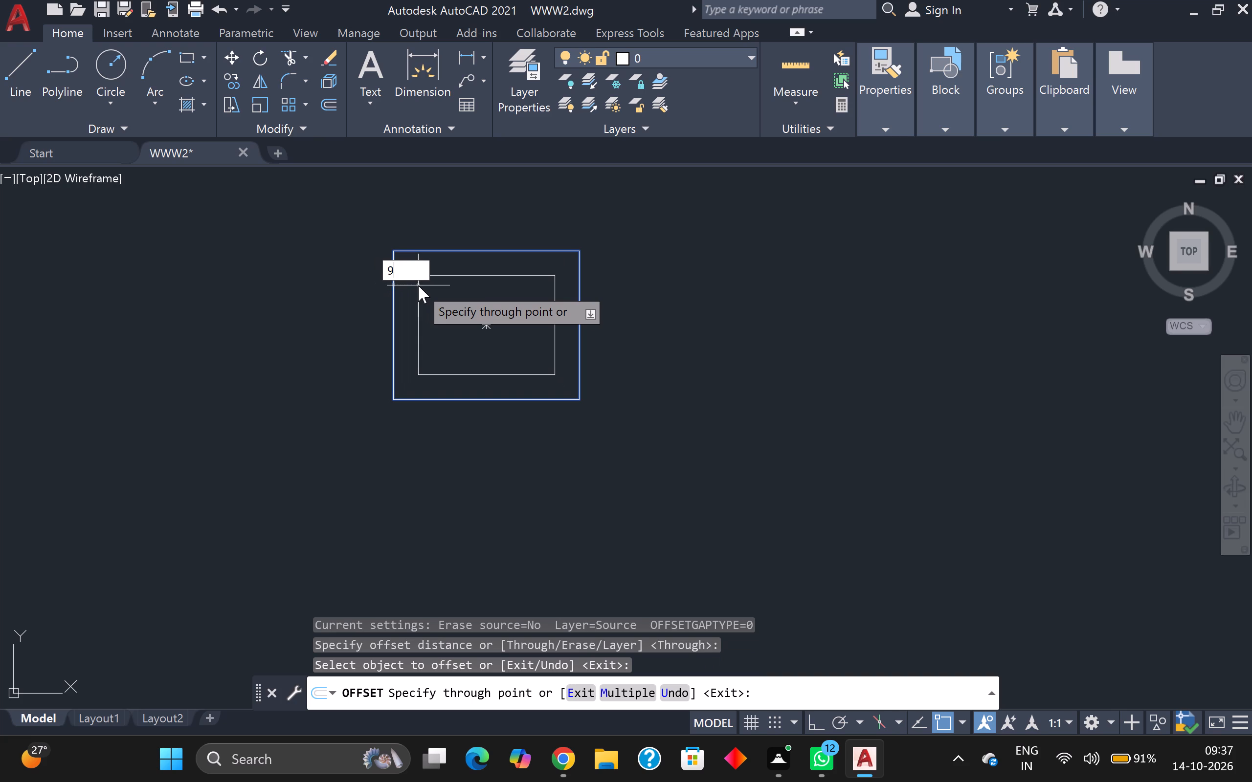
pyautogui.press('Return')
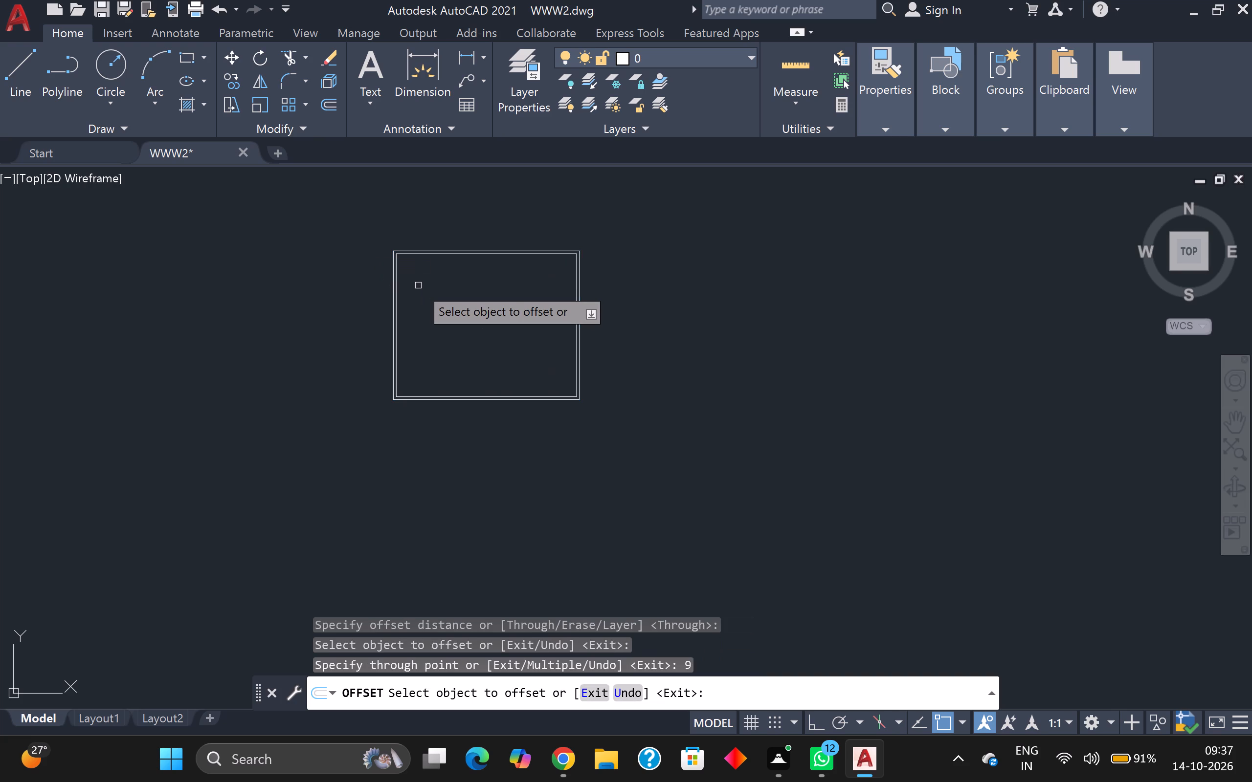
pyautogui.scroll(1, 418, 287)
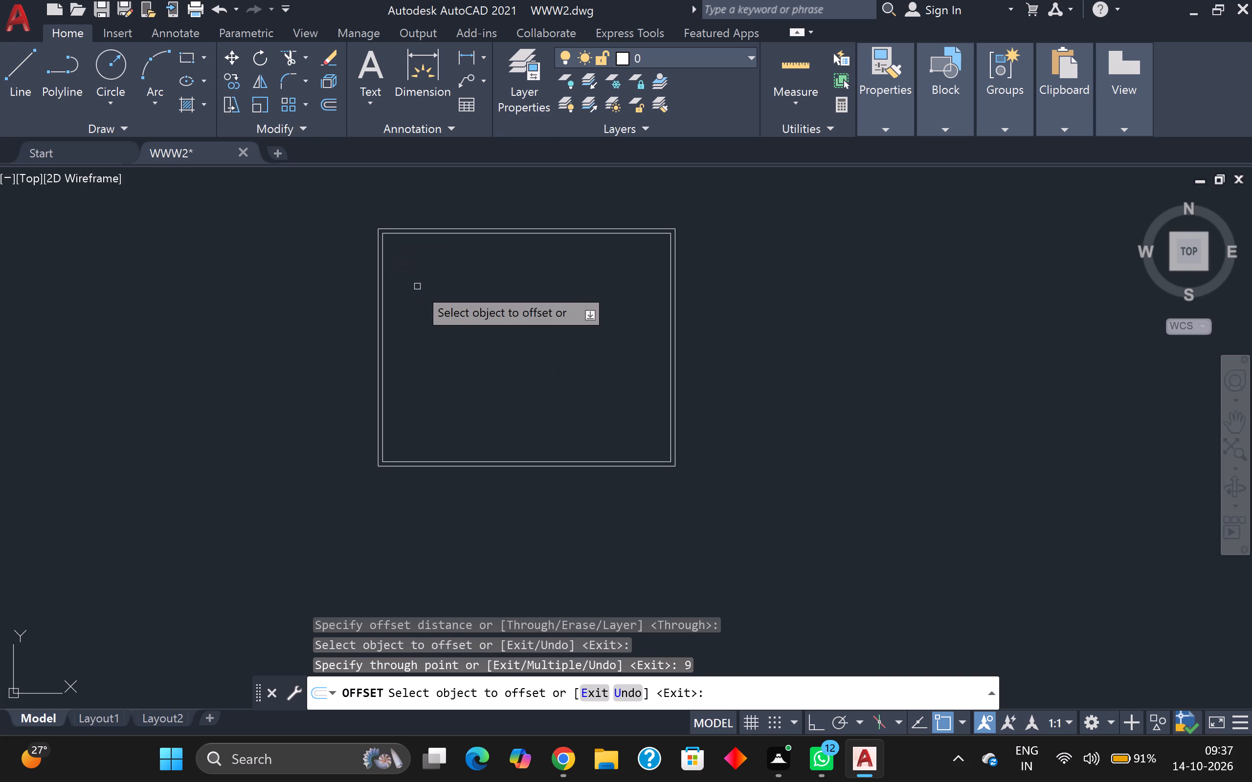
pyautogui.press('Escape')
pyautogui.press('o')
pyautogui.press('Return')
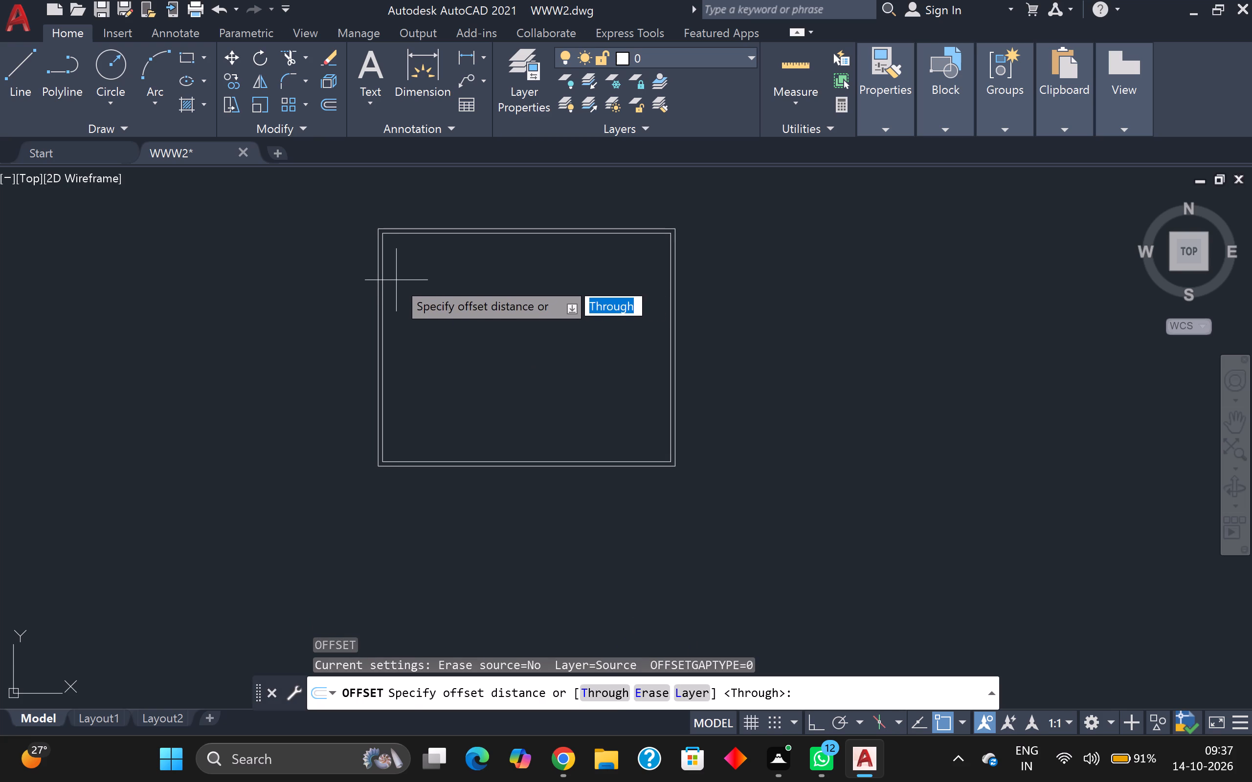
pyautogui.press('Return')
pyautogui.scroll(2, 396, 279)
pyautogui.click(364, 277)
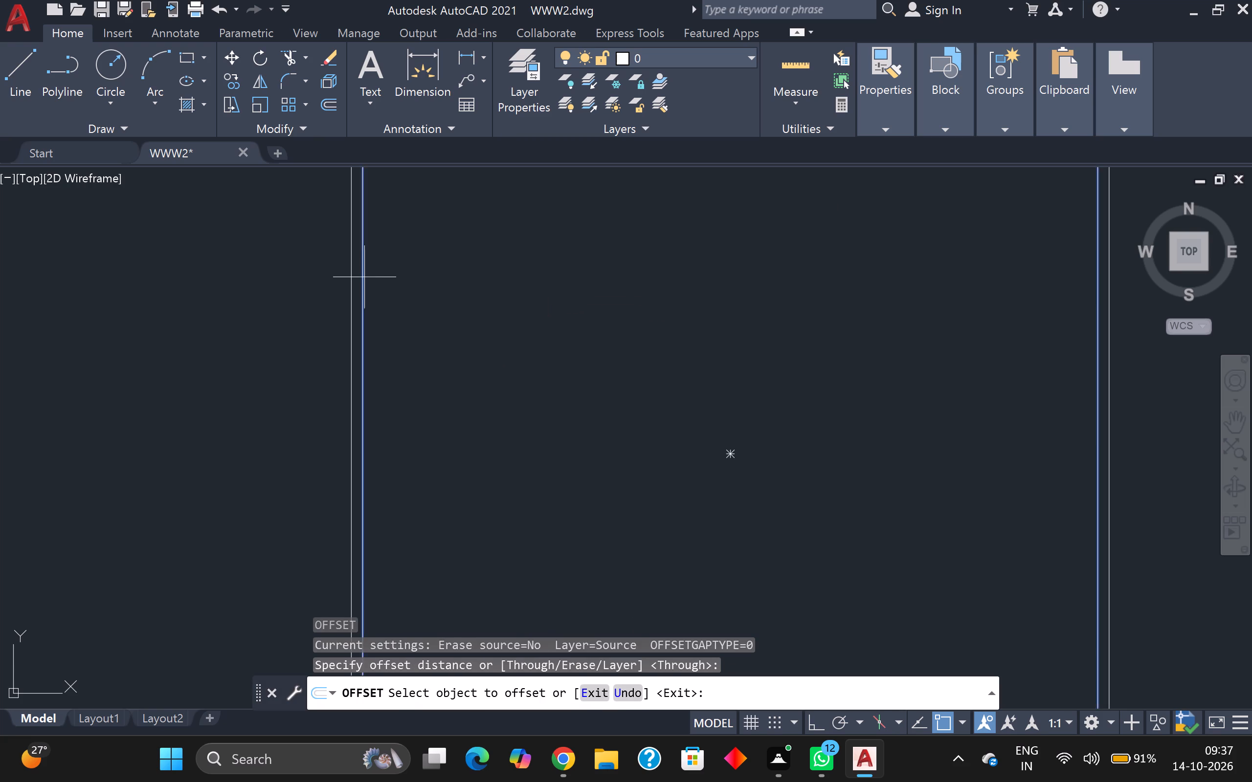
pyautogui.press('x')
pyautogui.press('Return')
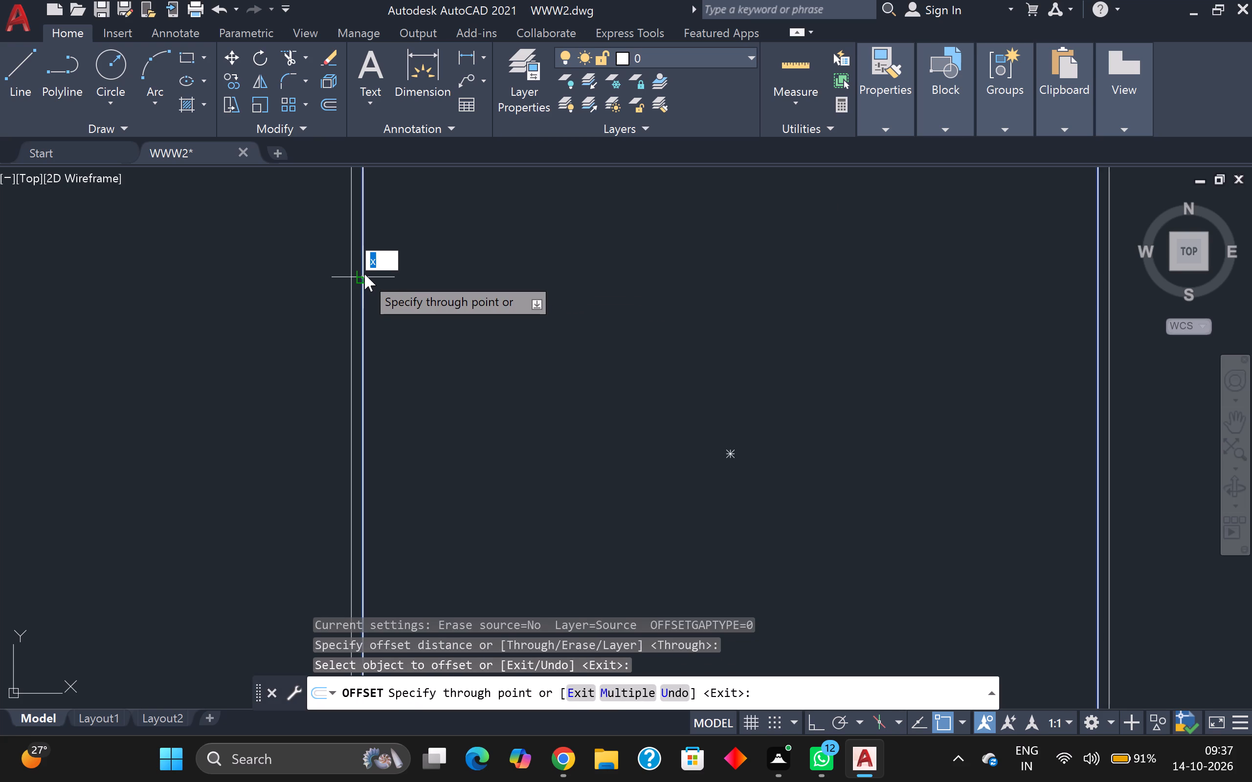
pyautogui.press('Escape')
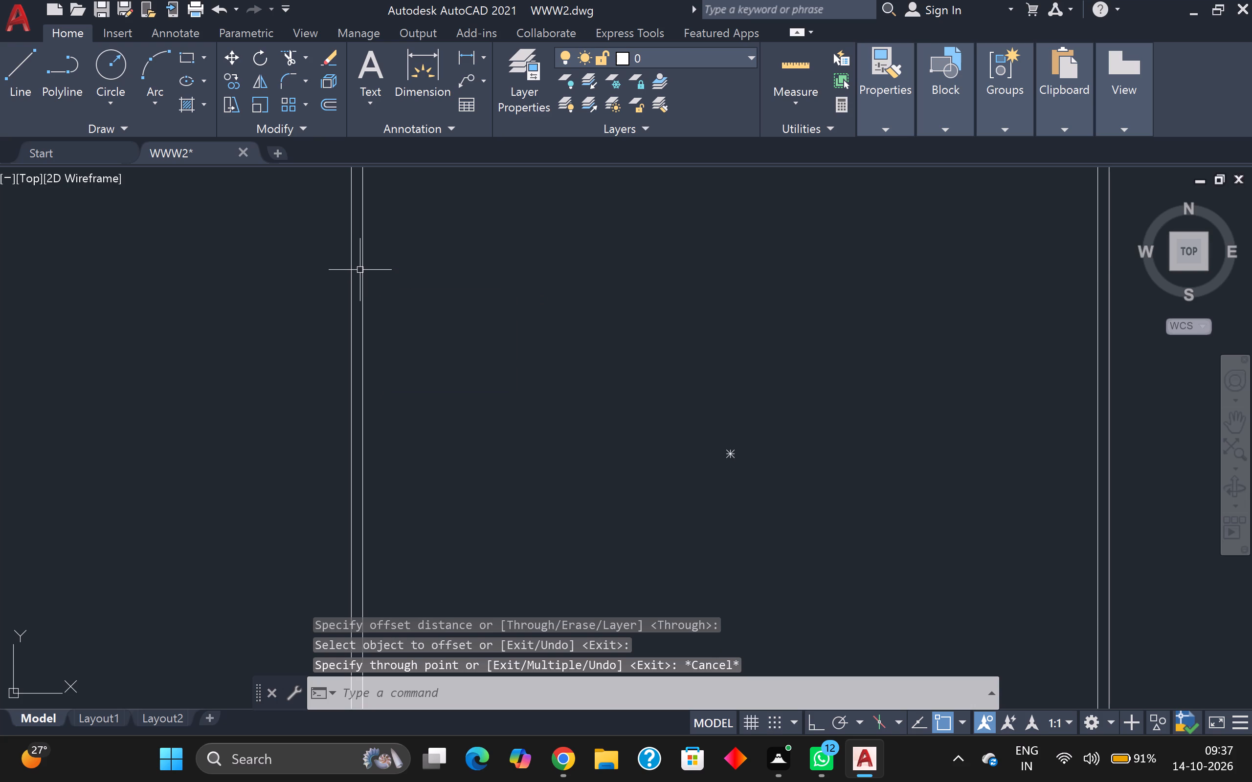
# Explode the inner wall rectangle into separate lines.
pyautogui.click(360, 270)
pyautogui.press('x')
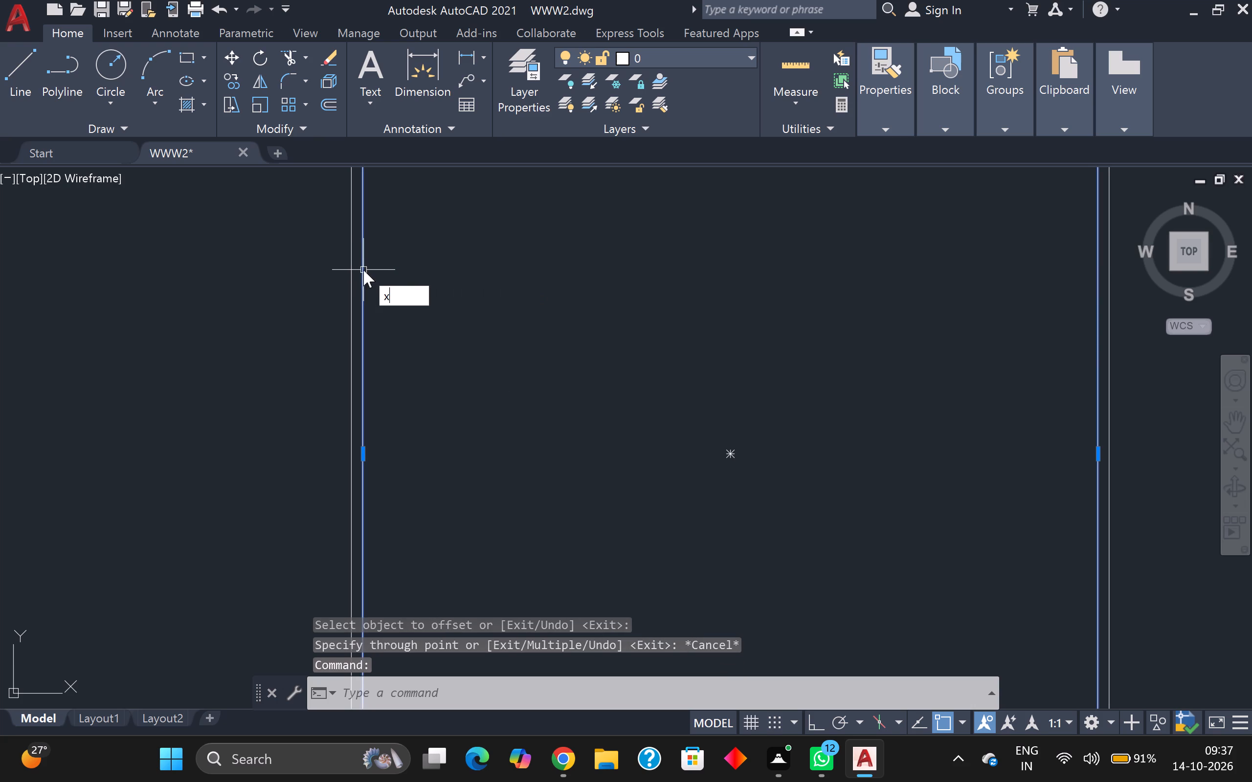
pyautogui.press('Return')
pyautogui.scroll(-3, 362, 267)
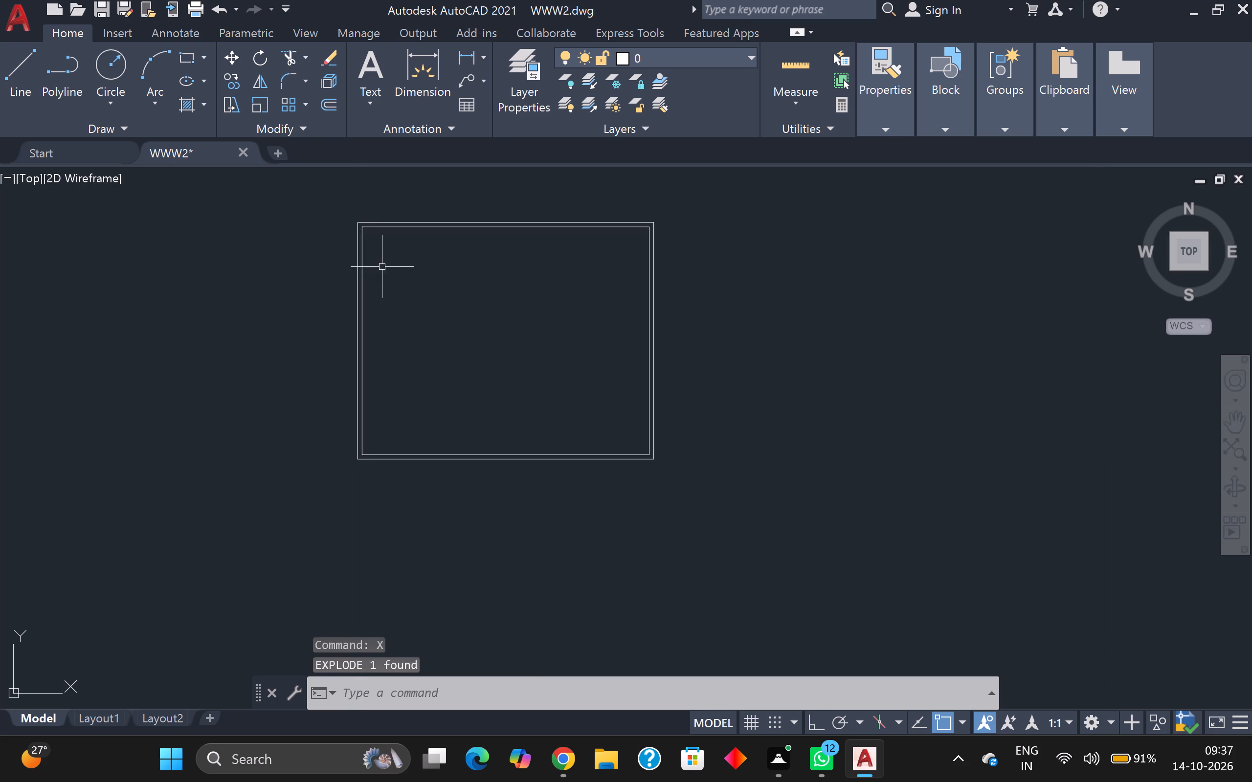
pyautogui.scroll(1, 382, 267)
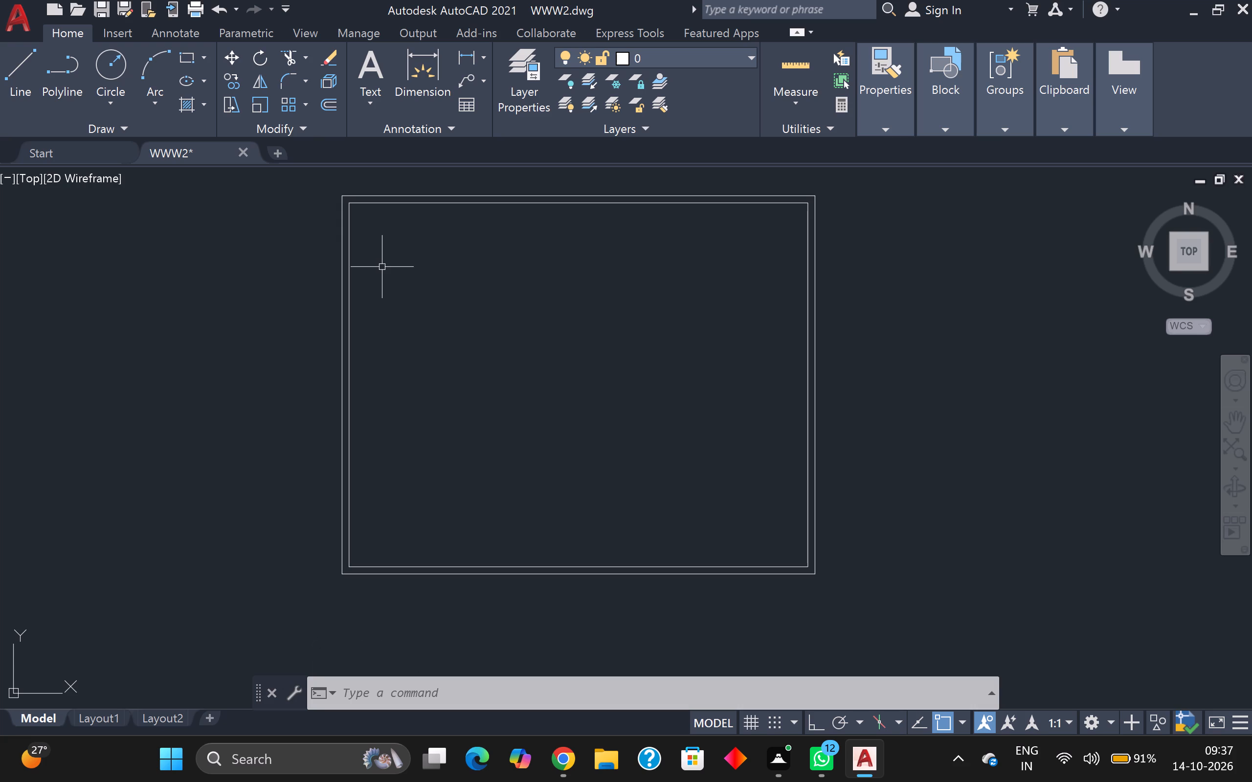
# Offset the inner left wall line 6' into the plan, and offset that new line 4.5 inches rightward to form a vertical partition.
pyautogui.press('o')
pyautogui.press('Return')
pyautogui.press('Return')
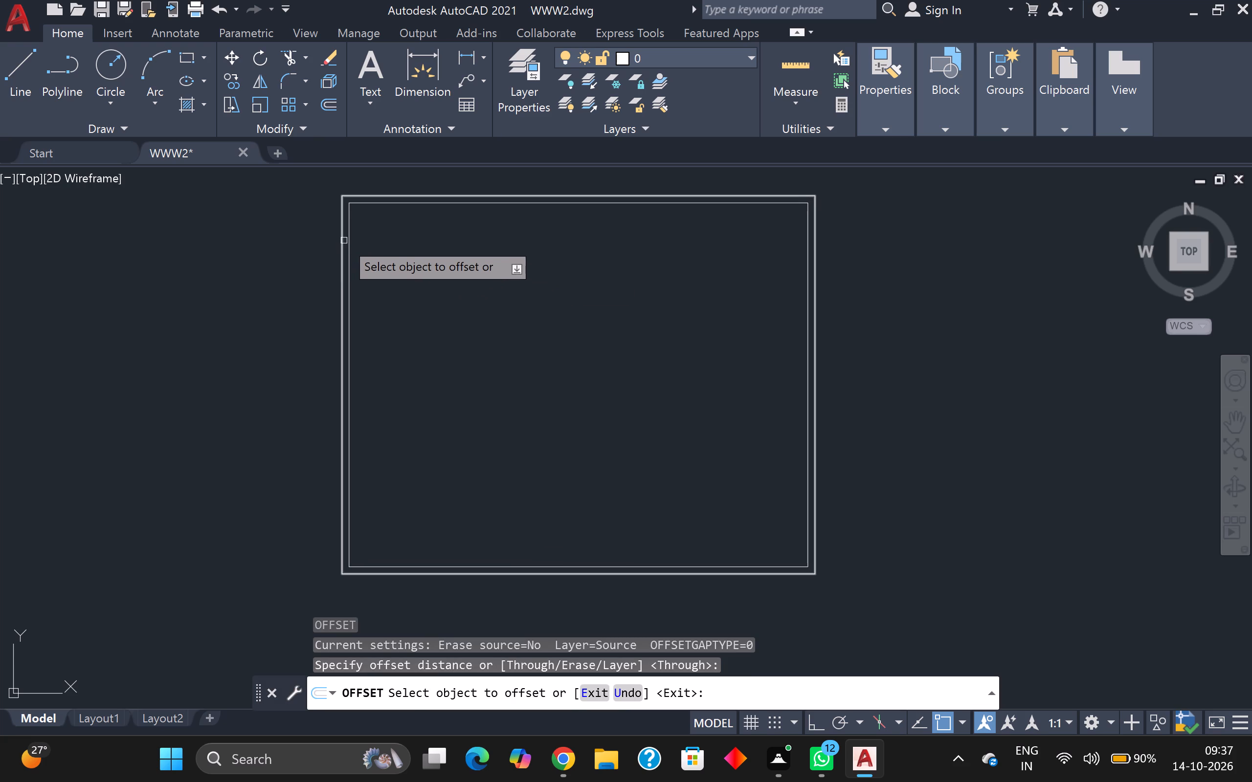
pyautogui.click(347, 370)
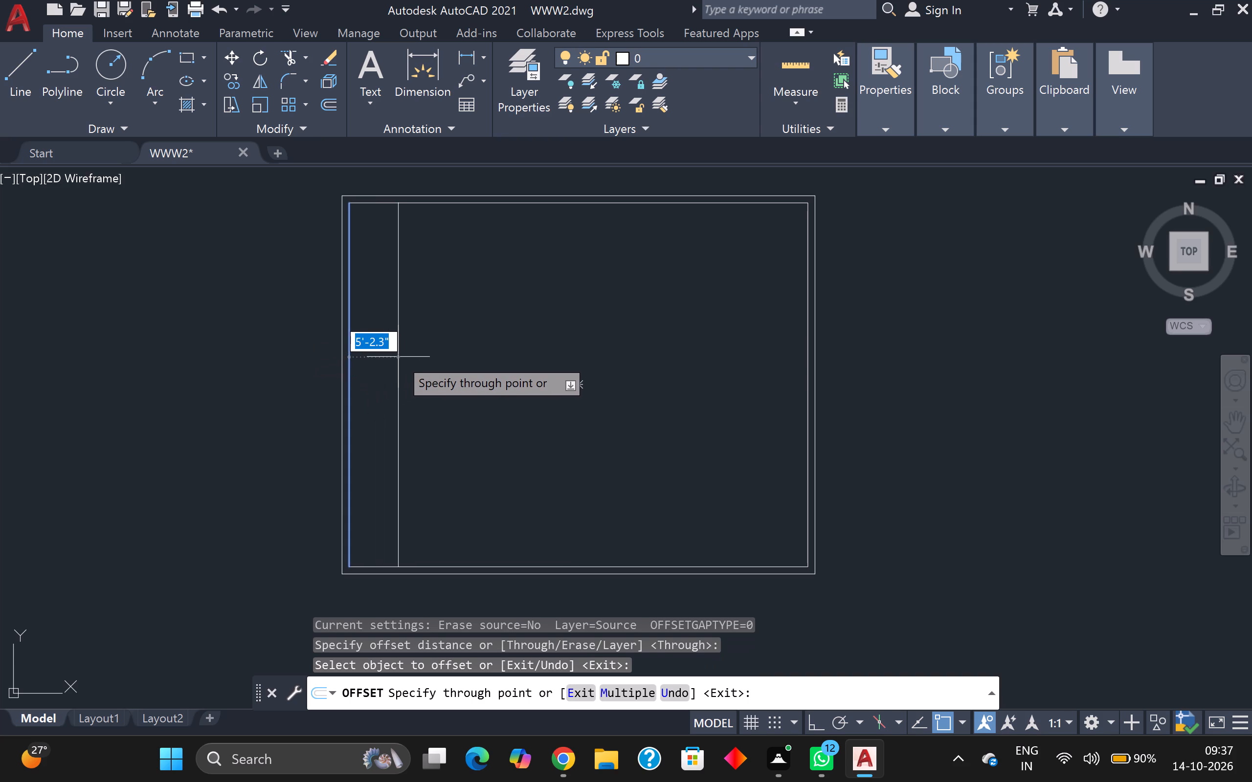
pyautogui.write("6'")
pyautogui.press('Return')
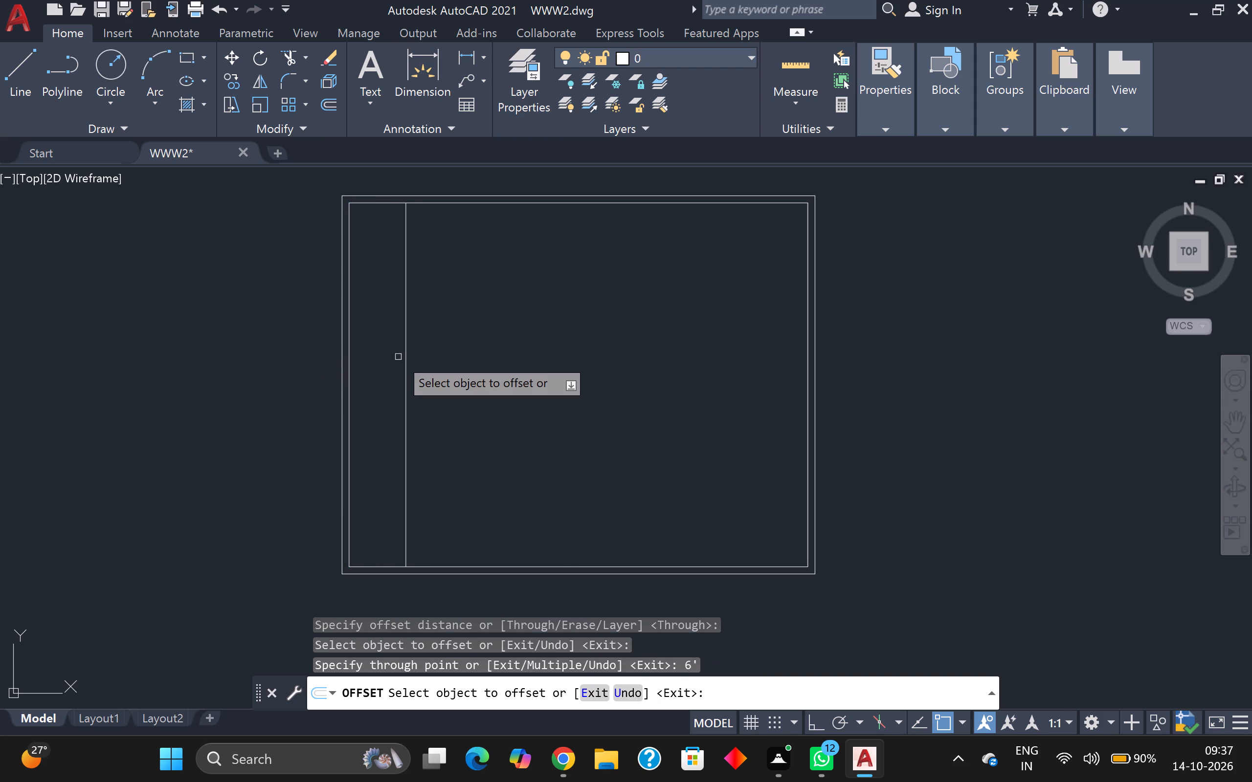
pyautogui.click(404, 311)
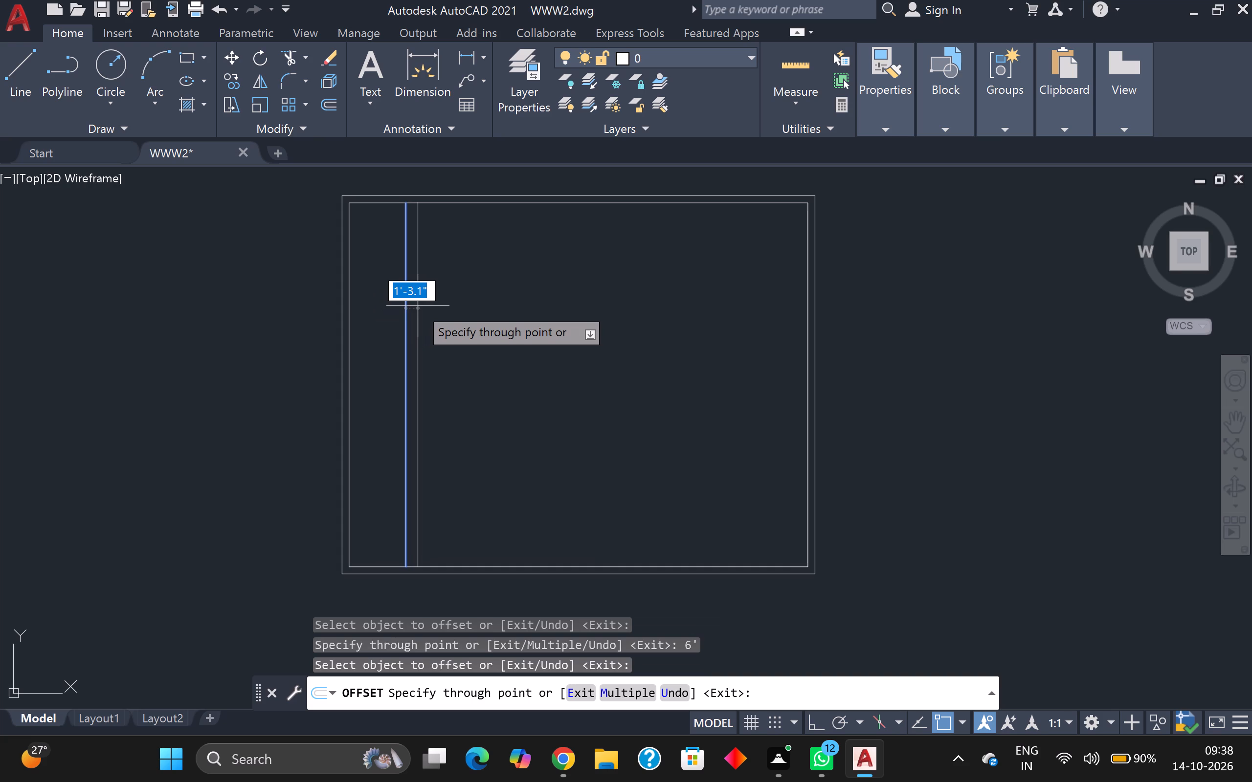
pyautogui.write('4.5')
pyautogui.press('Return')
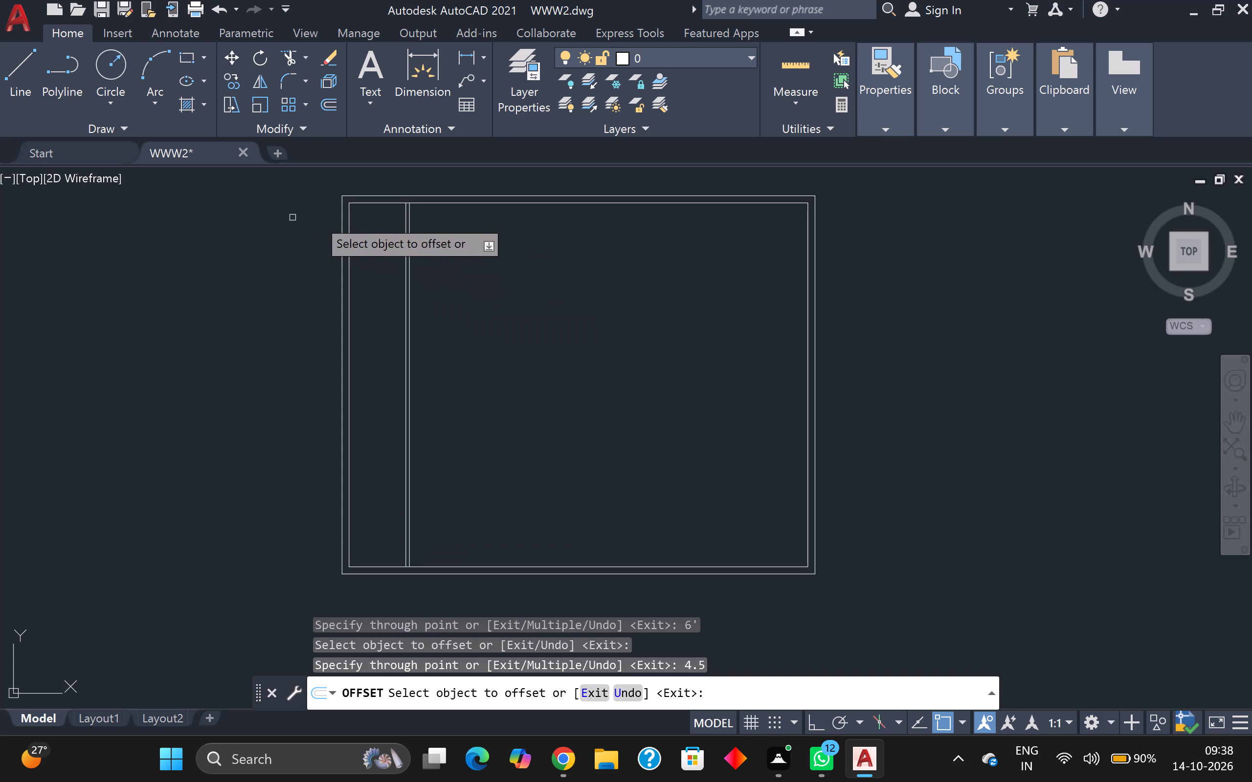
# Offset the inner top wall line 8' downward, and offset that new line 4.5 inches further down to form a horizontal partition.
pyautogui.scroll(1, 410, 226)
pyautogui.click(381, 185)
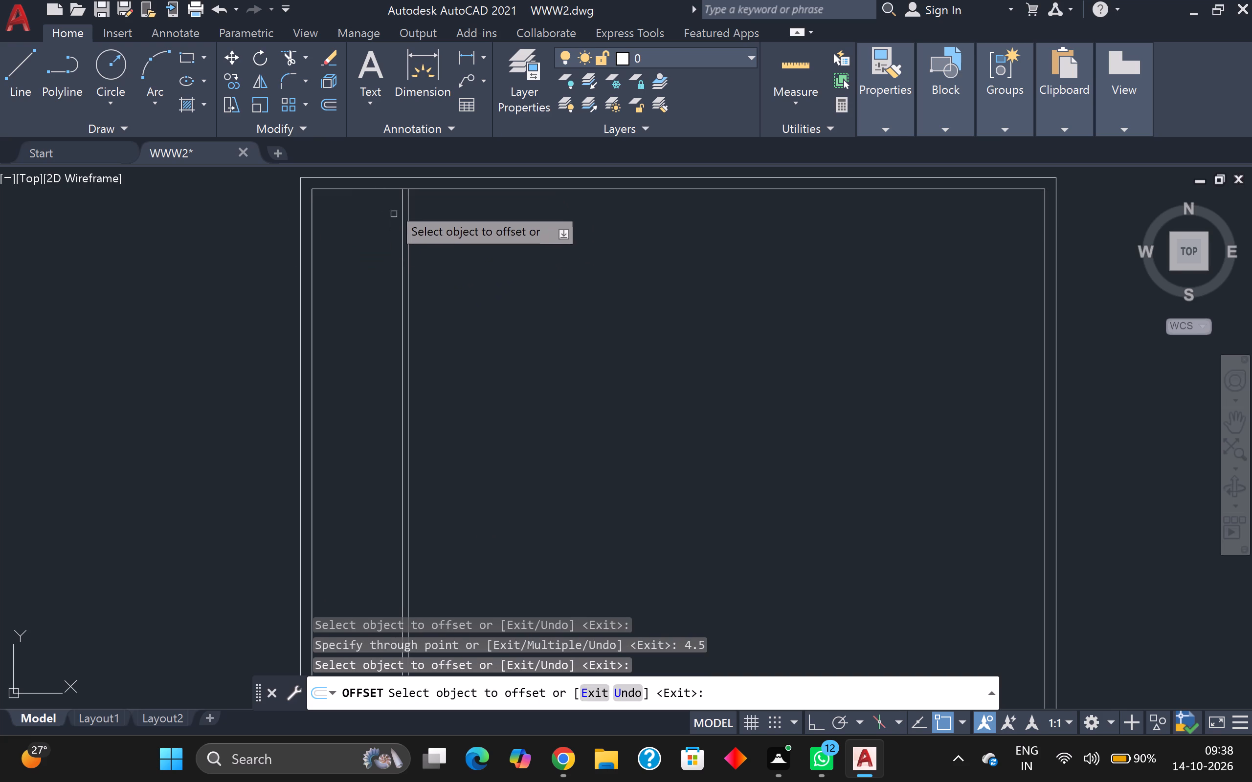
pyautogui.click(388, 191)
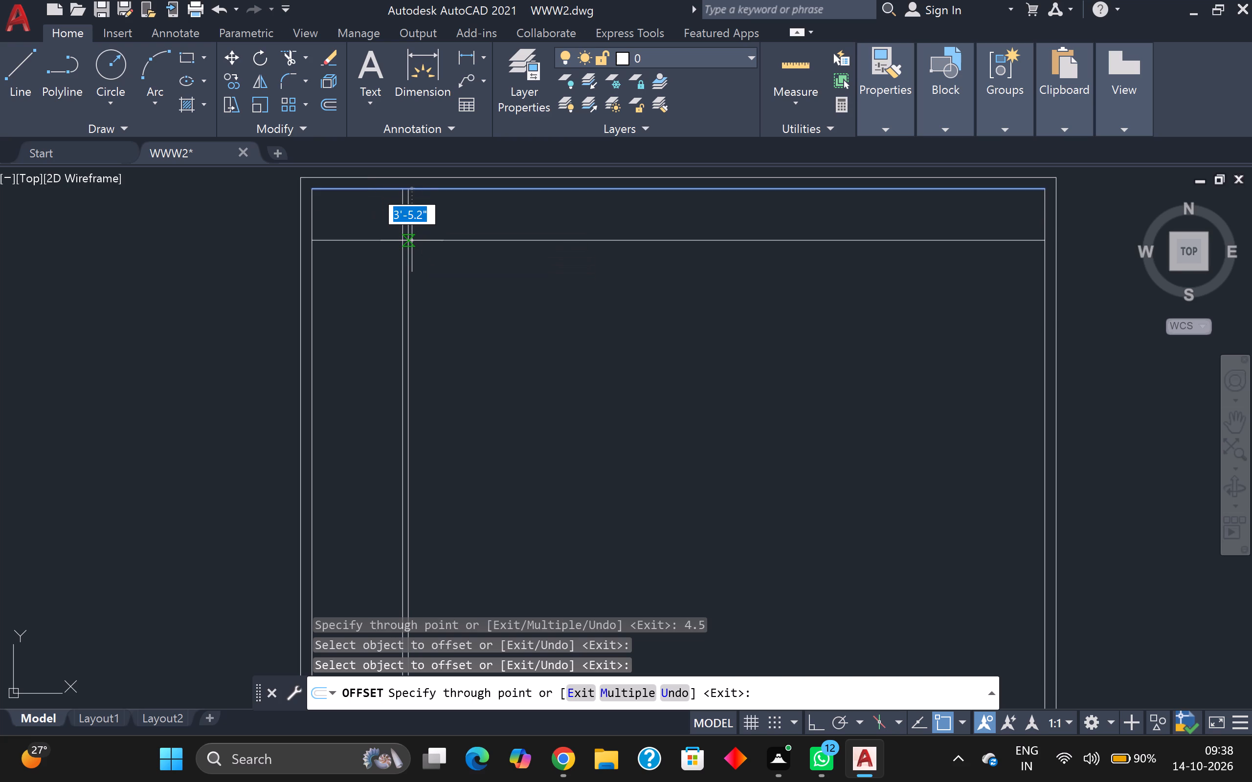
pyautogui.press('8')
pyautogui.press("'")
pyautogui.press('Return')
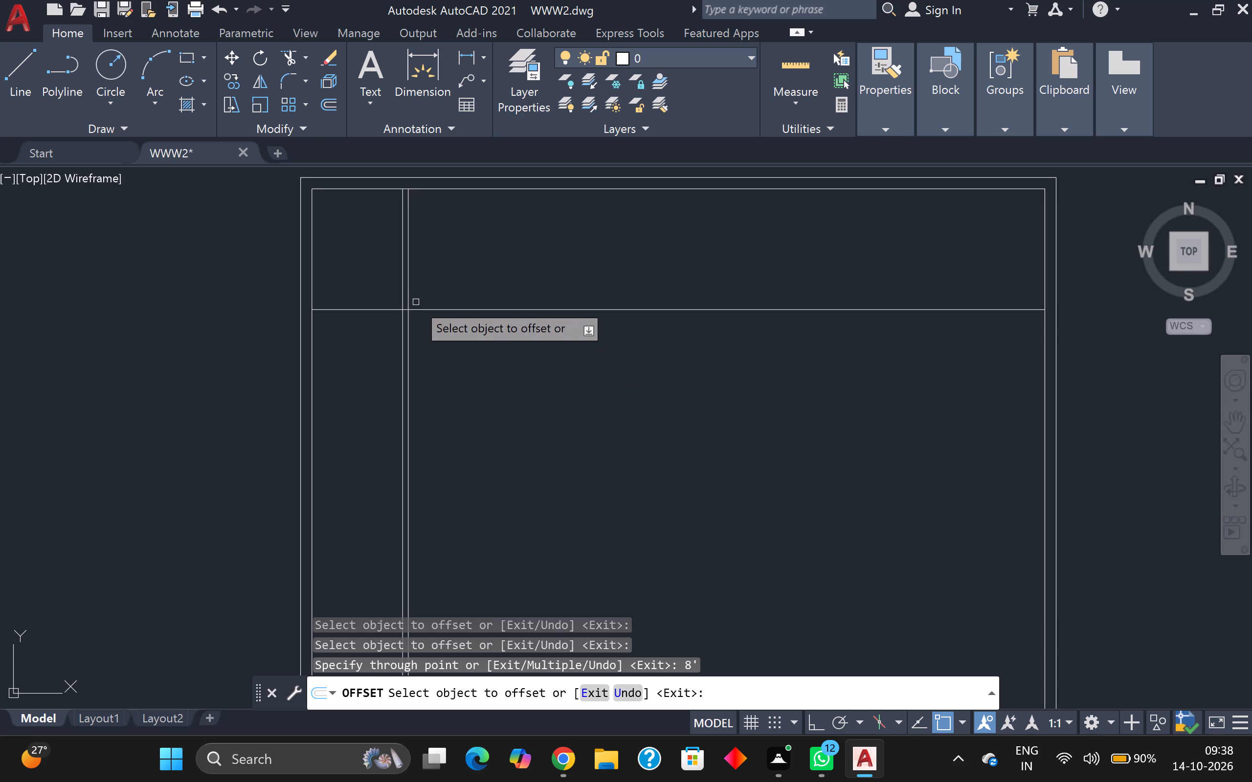
pyautogui.moveTo(427, 308); pyautogui.dragTo(430, 313)
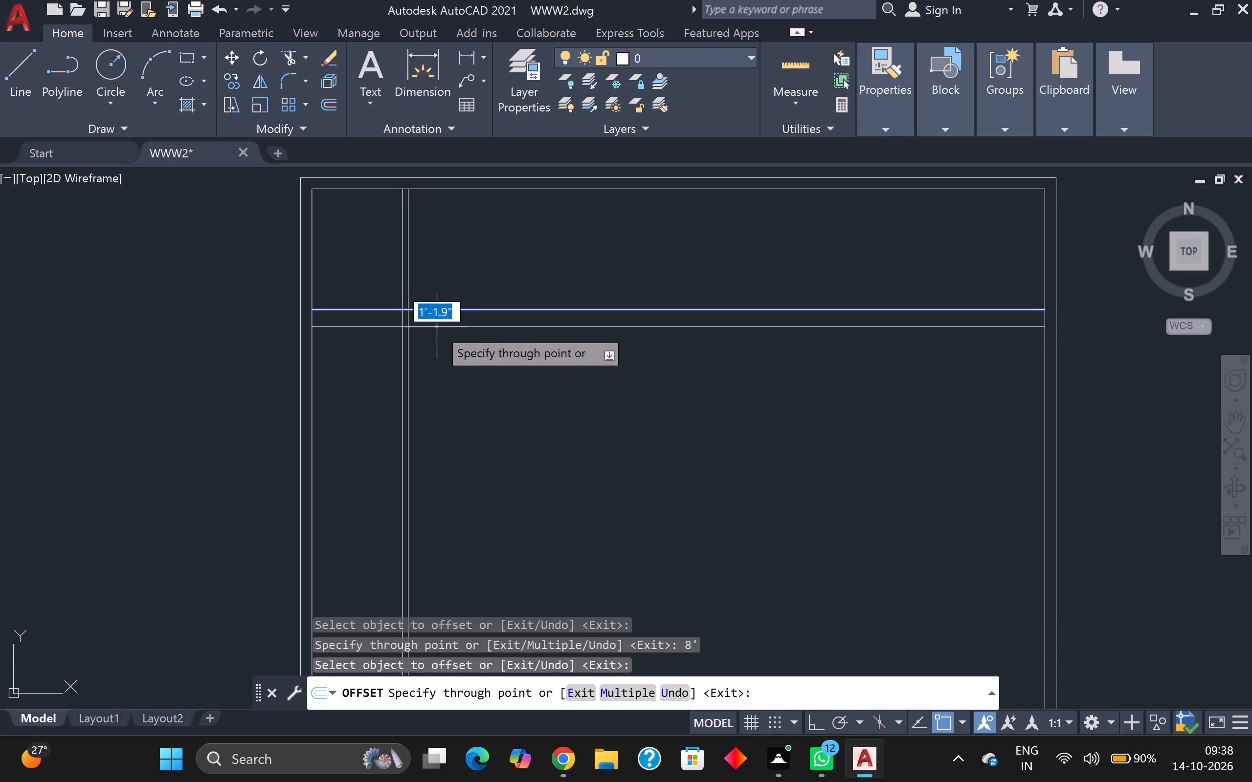
pyautogui.scroll(2, 437, 327)
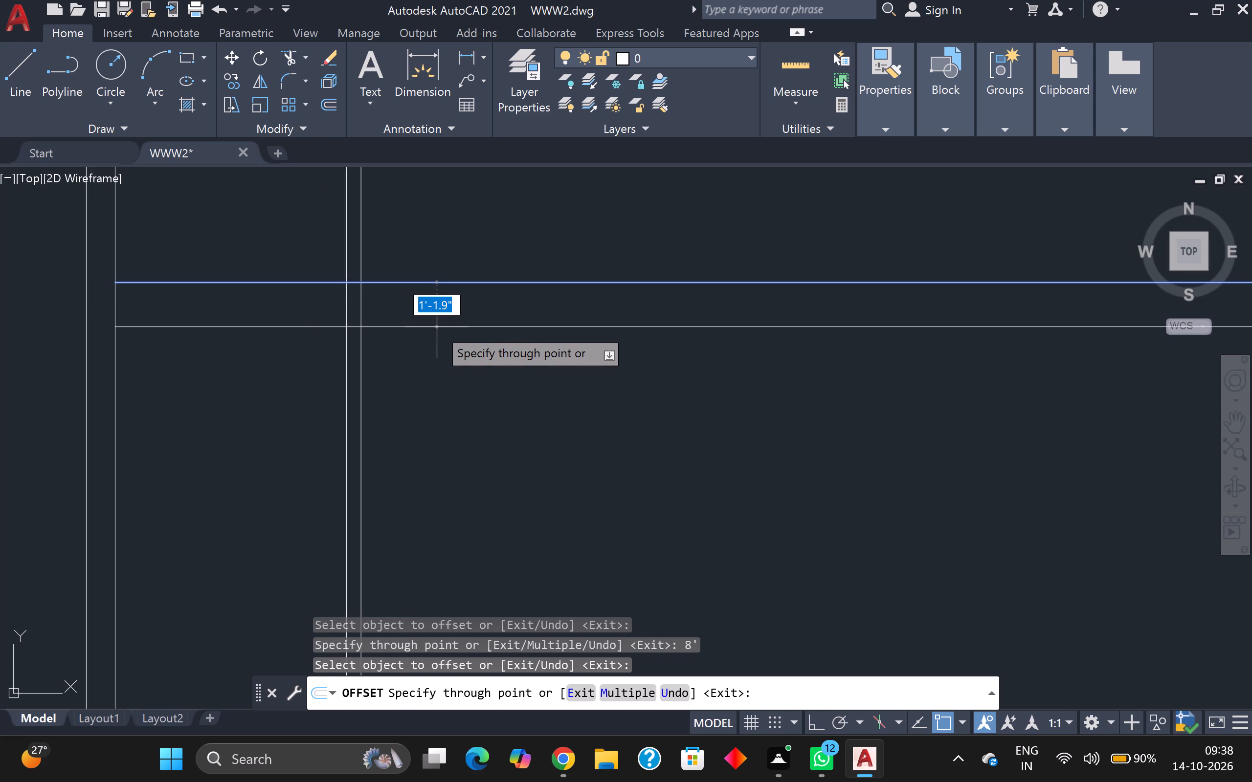
pyautogui.write('4.5')
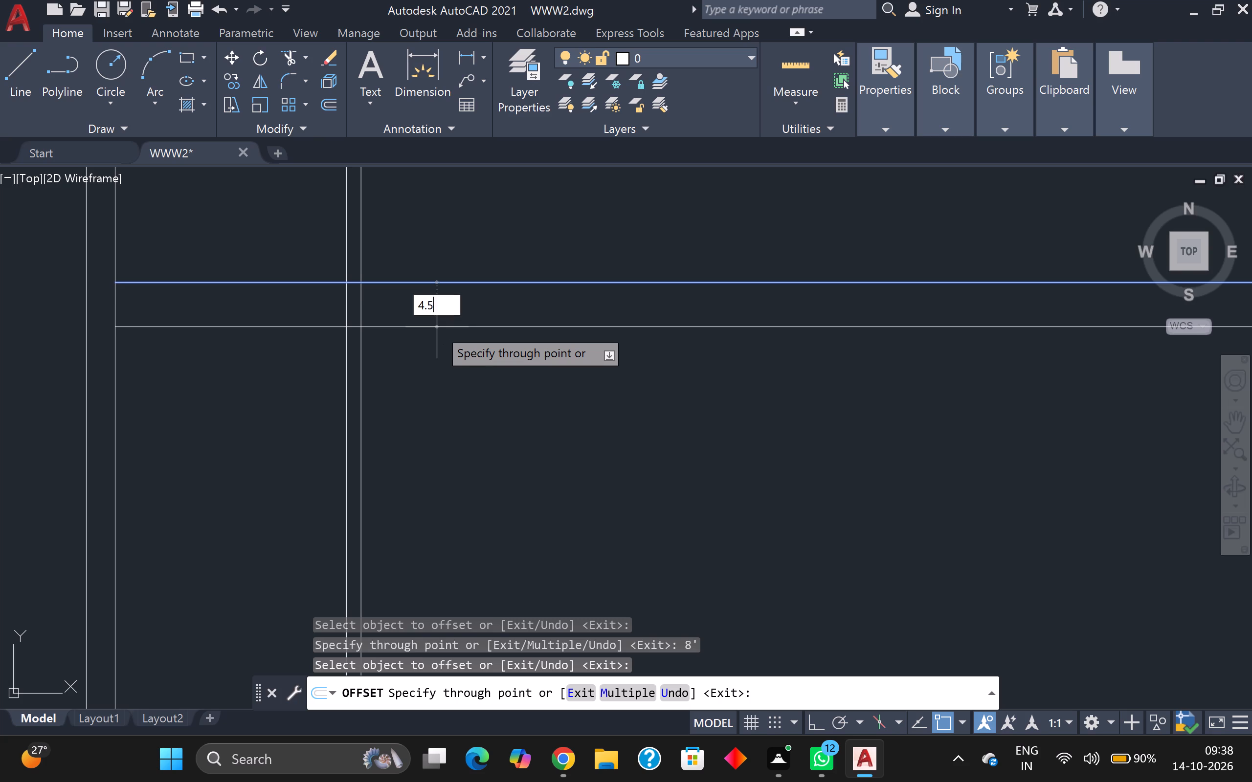
pyautogui.press('Return')
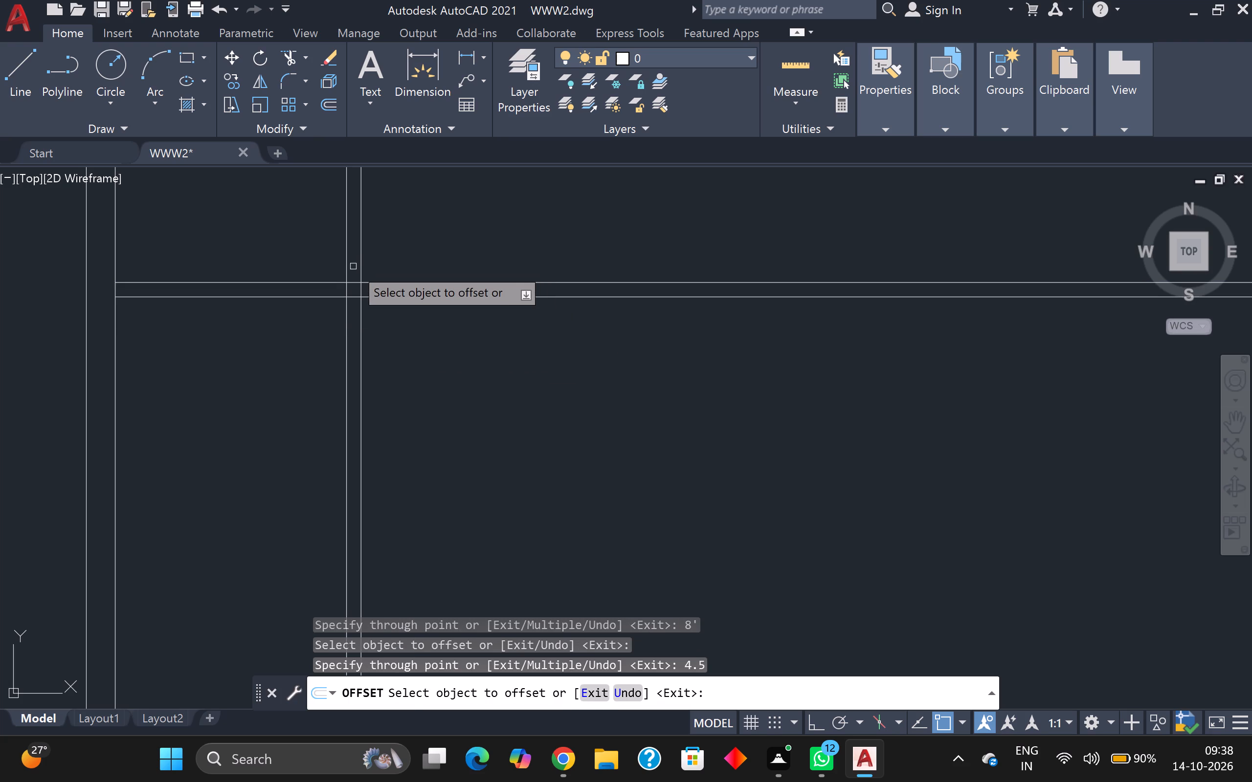
# Offset the horizontal partition's upper line 3 inches upward and trim it to the short piece between the vertical partition lines.
pyautogui.click(353, 282)
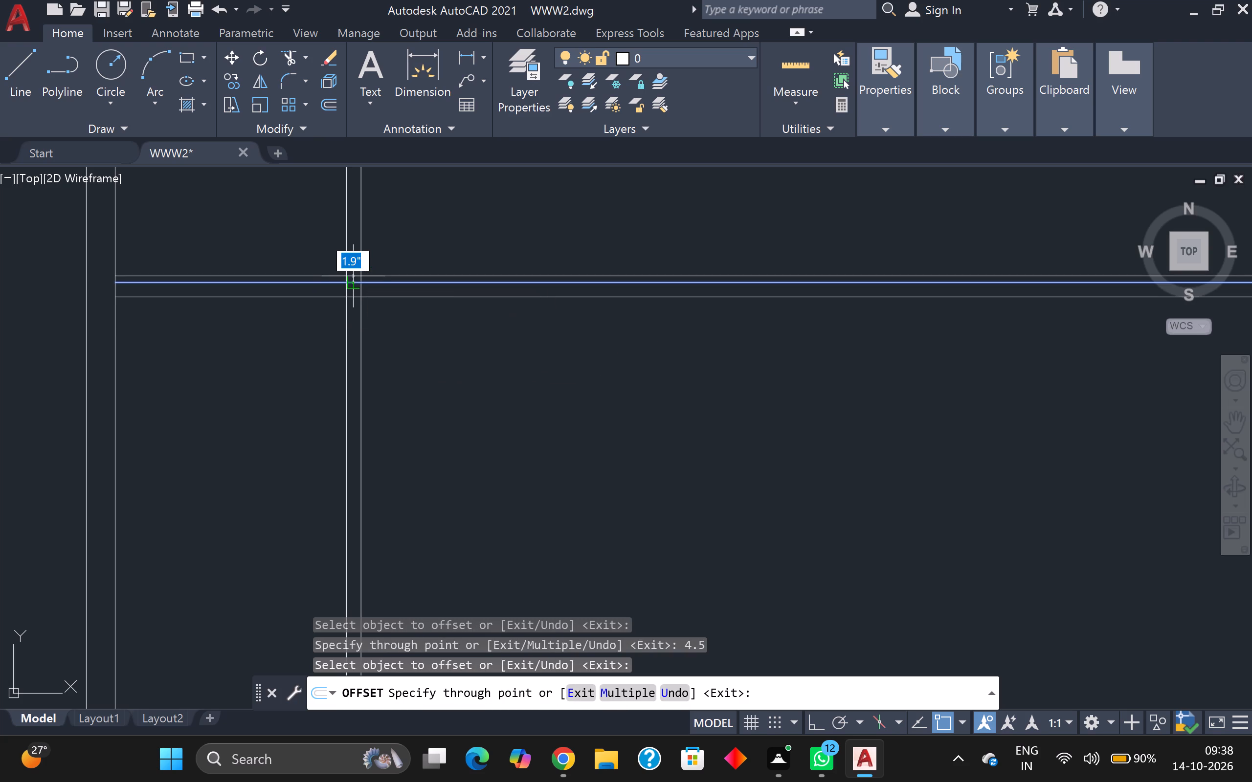
pyautogui.press('3')
pyautogui.press('Return')
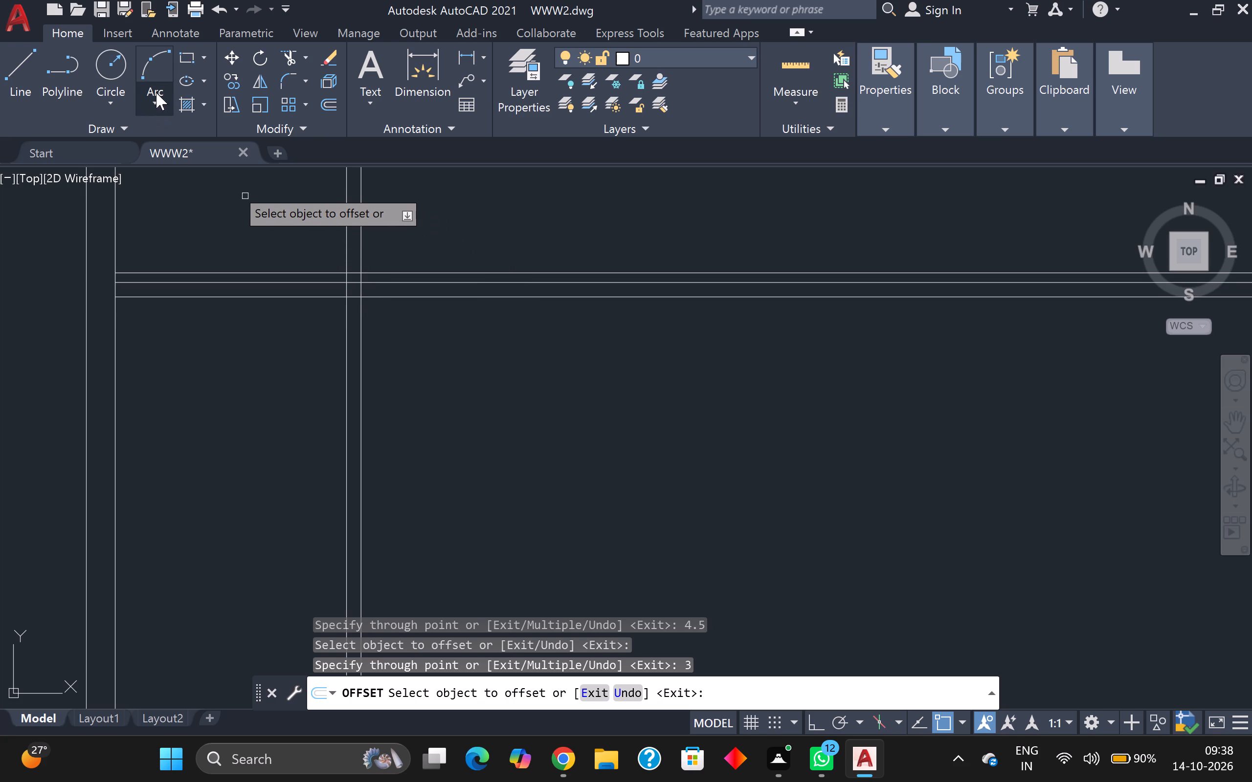
pyautogui.click(287, 52)
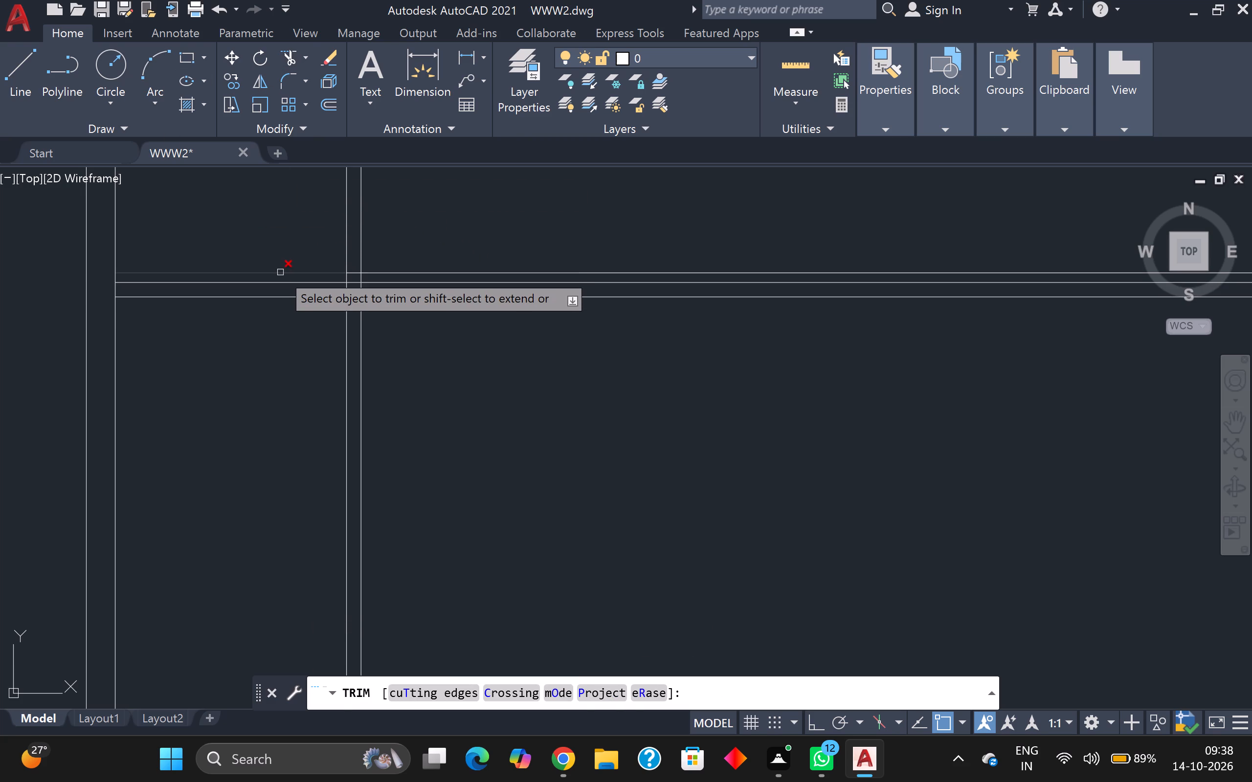
pyautogui.click(280, 272)
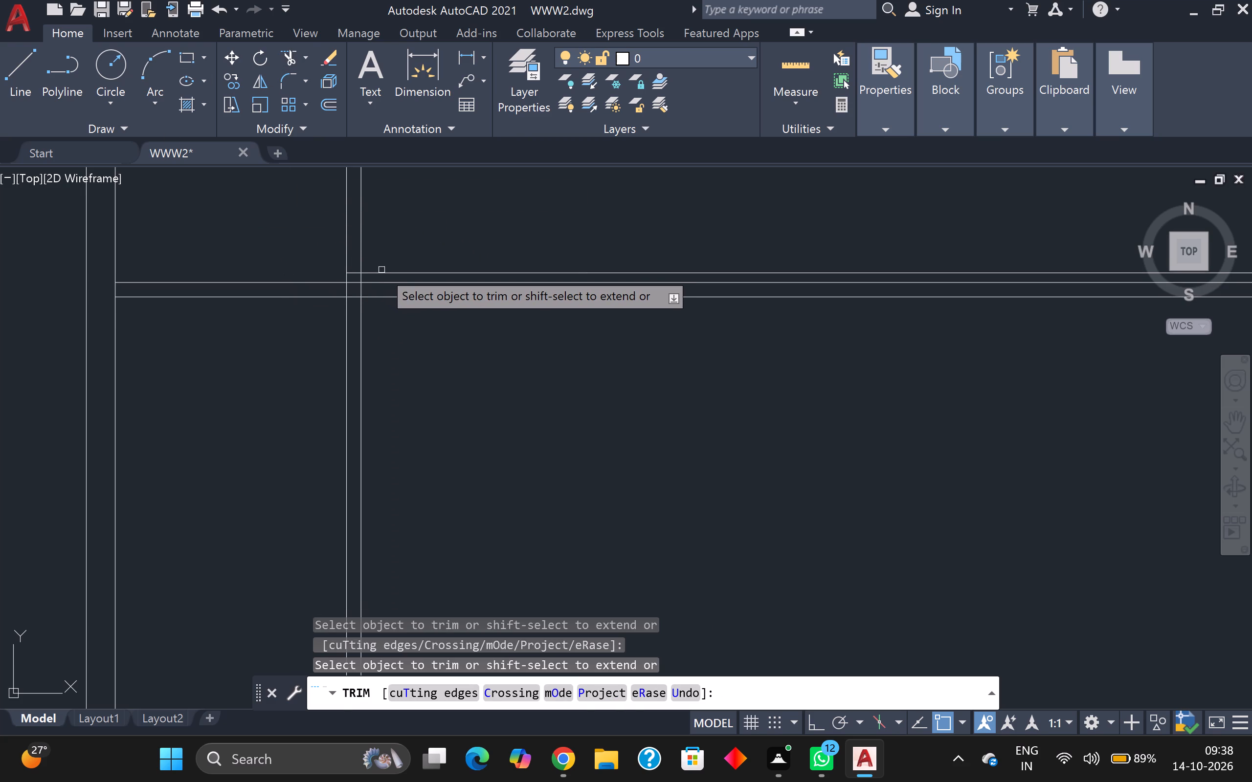
pyautogui.click(381, 270)
pyautogui.scroll(2, 354, 292)
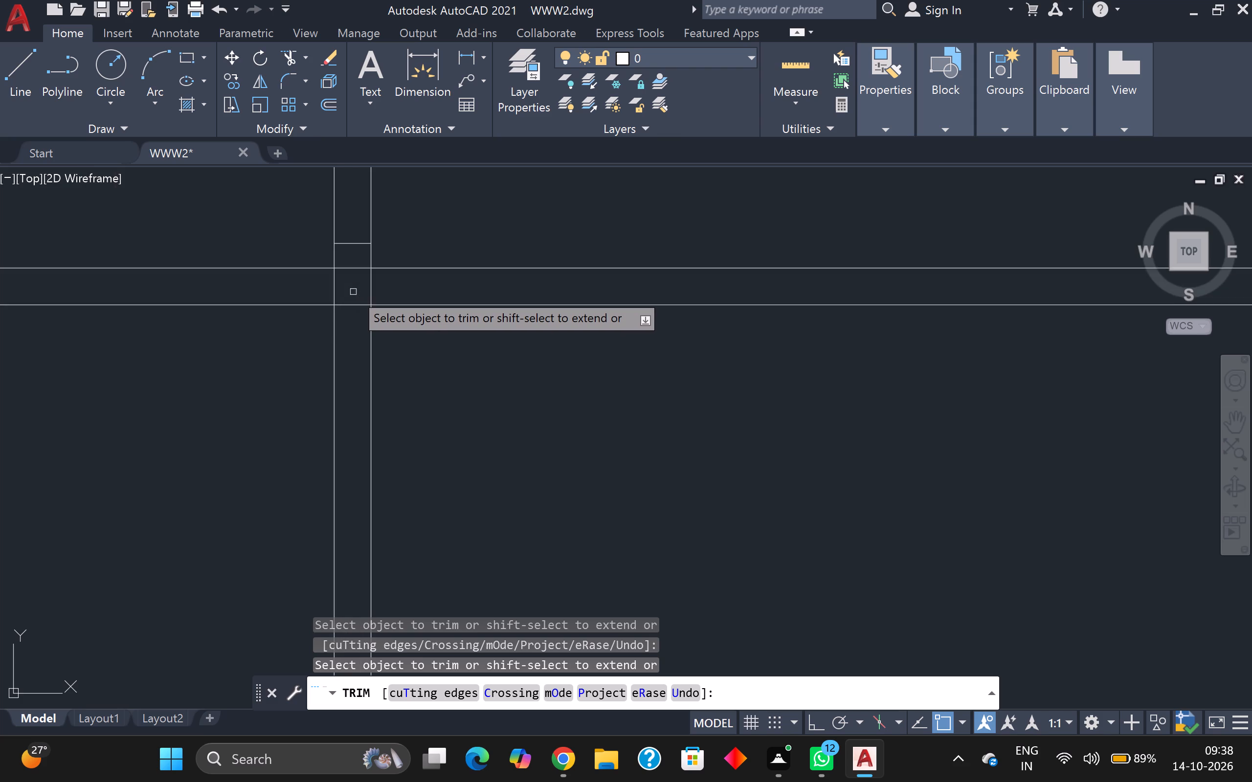
pyautogui.scroll(-4, 353, 292)
pyautogui.moveTo(423, 356); pyautogui.dragTo(389, 450, button='middle')
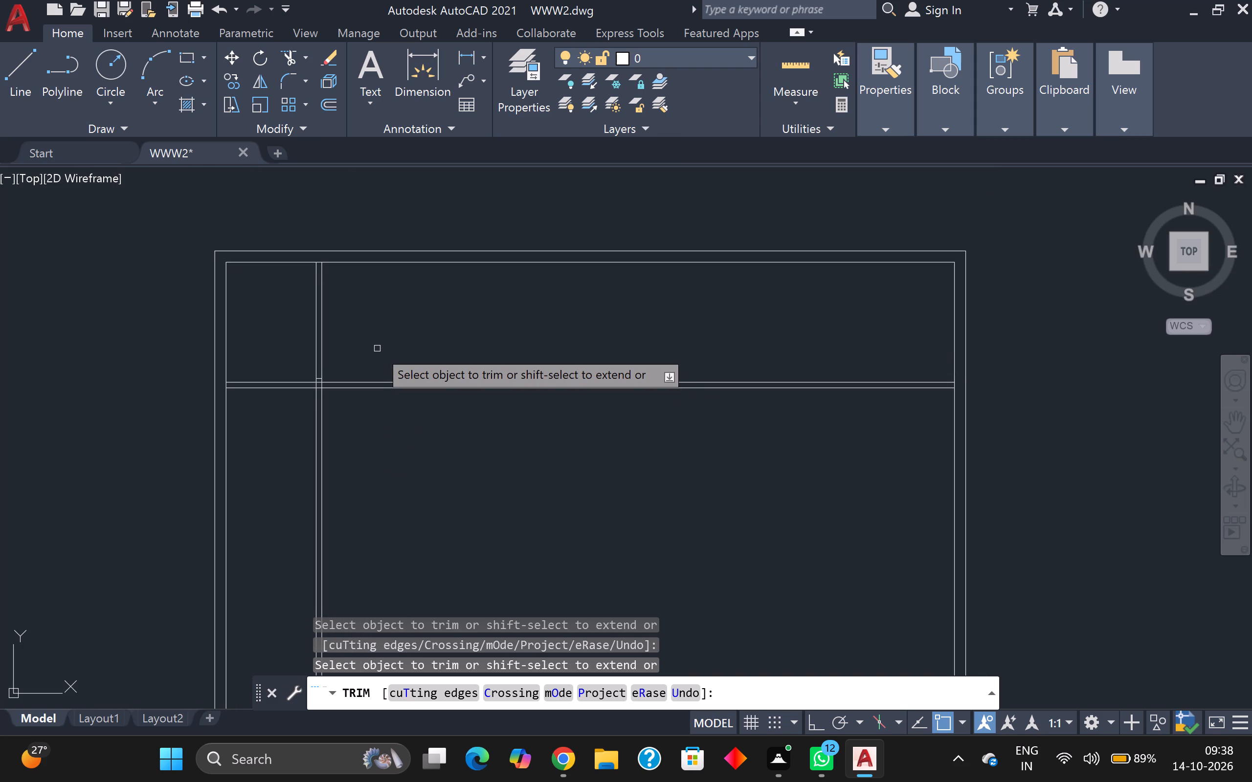
pyautogui.press('Escape')
# Offset the vertical partition's right-hand line 14' to the right, and the inner top wall line 12' downward.
pyautogui.press('o')
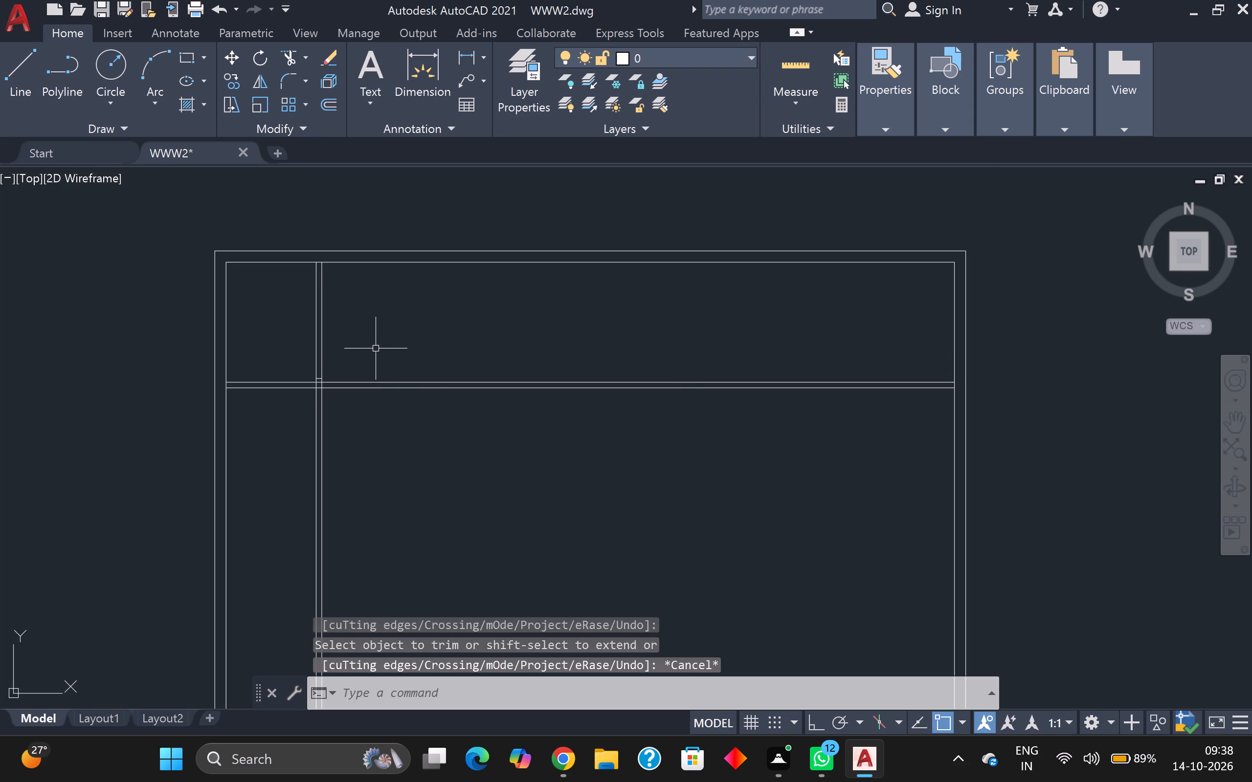
pyautogui.press('Return')
pyautogui.press('Return')
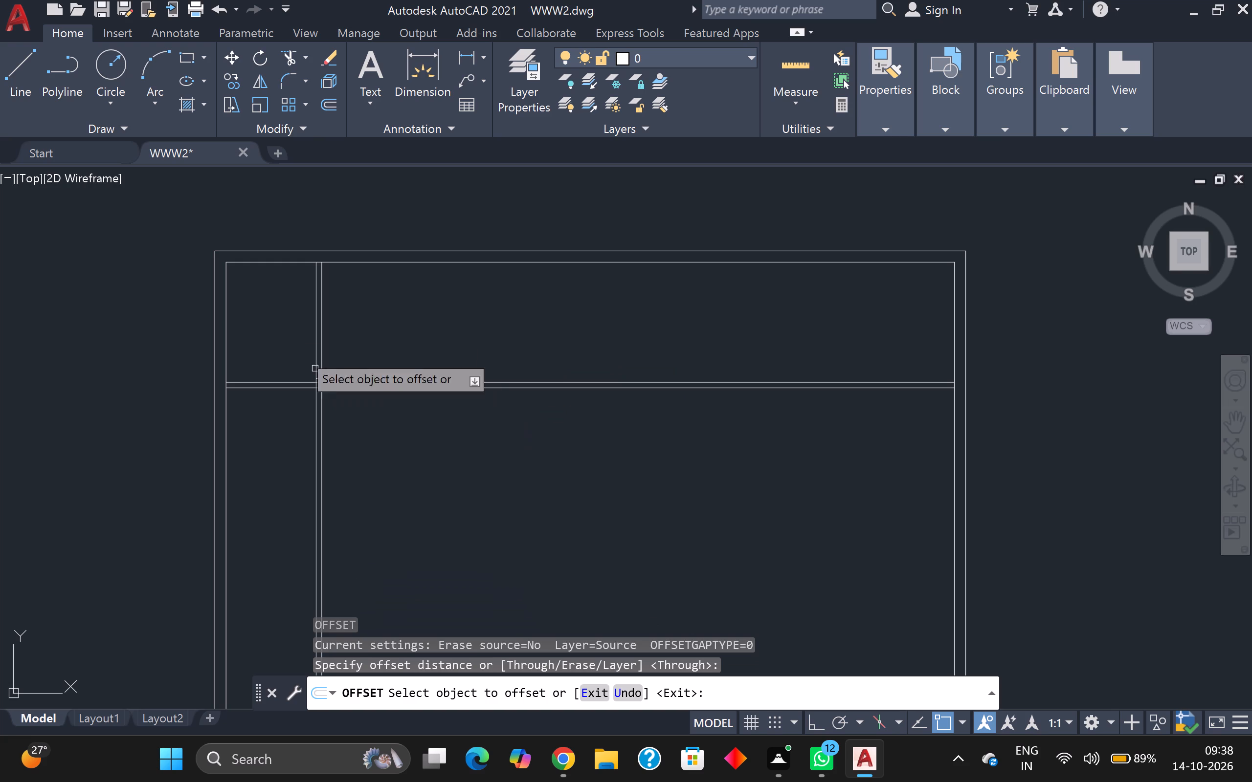
pyautogui.scroll(1, 328, 344)
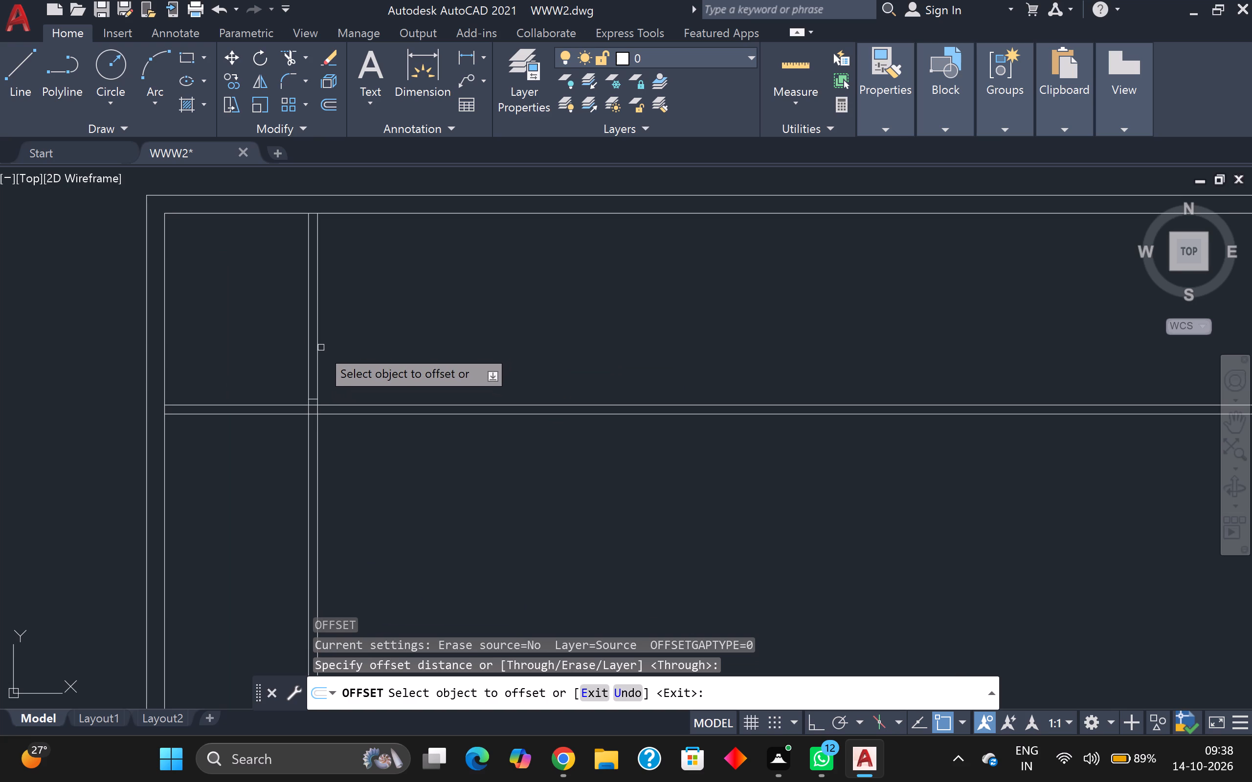
pyautogui.click(320, 348)
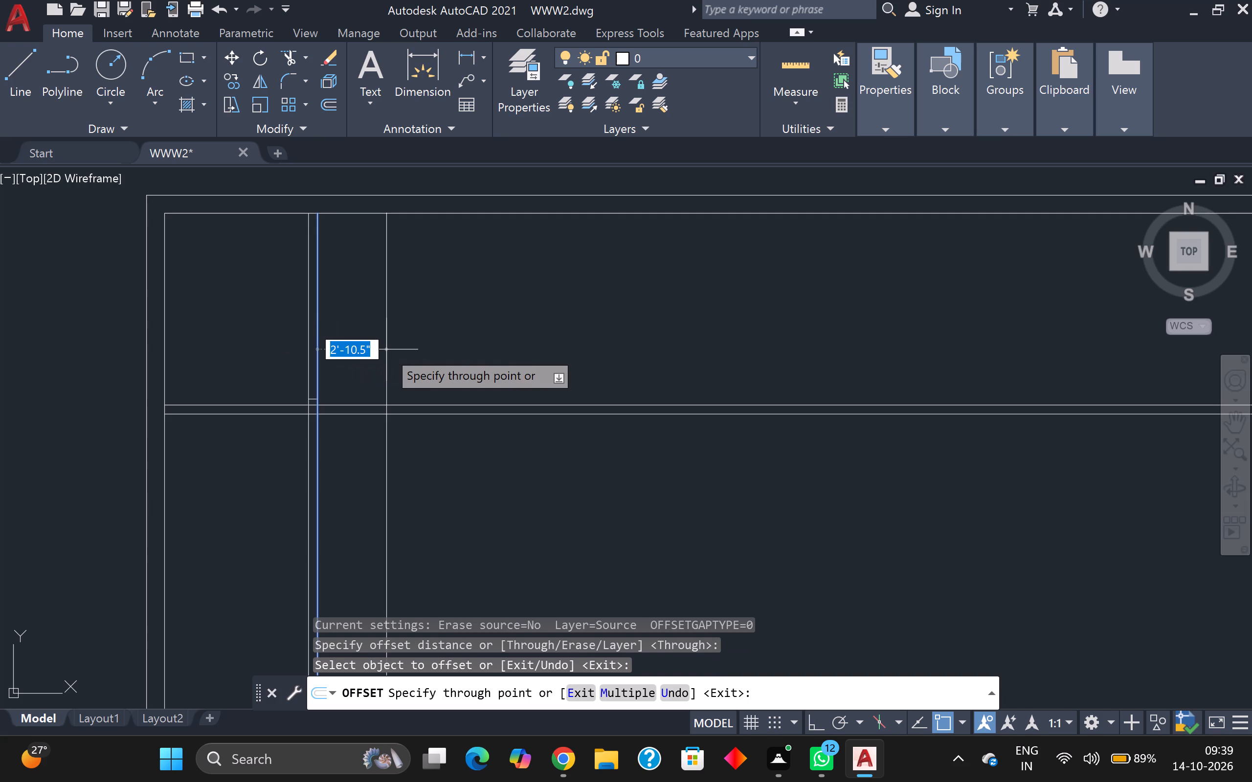
pyautogui.press('1')
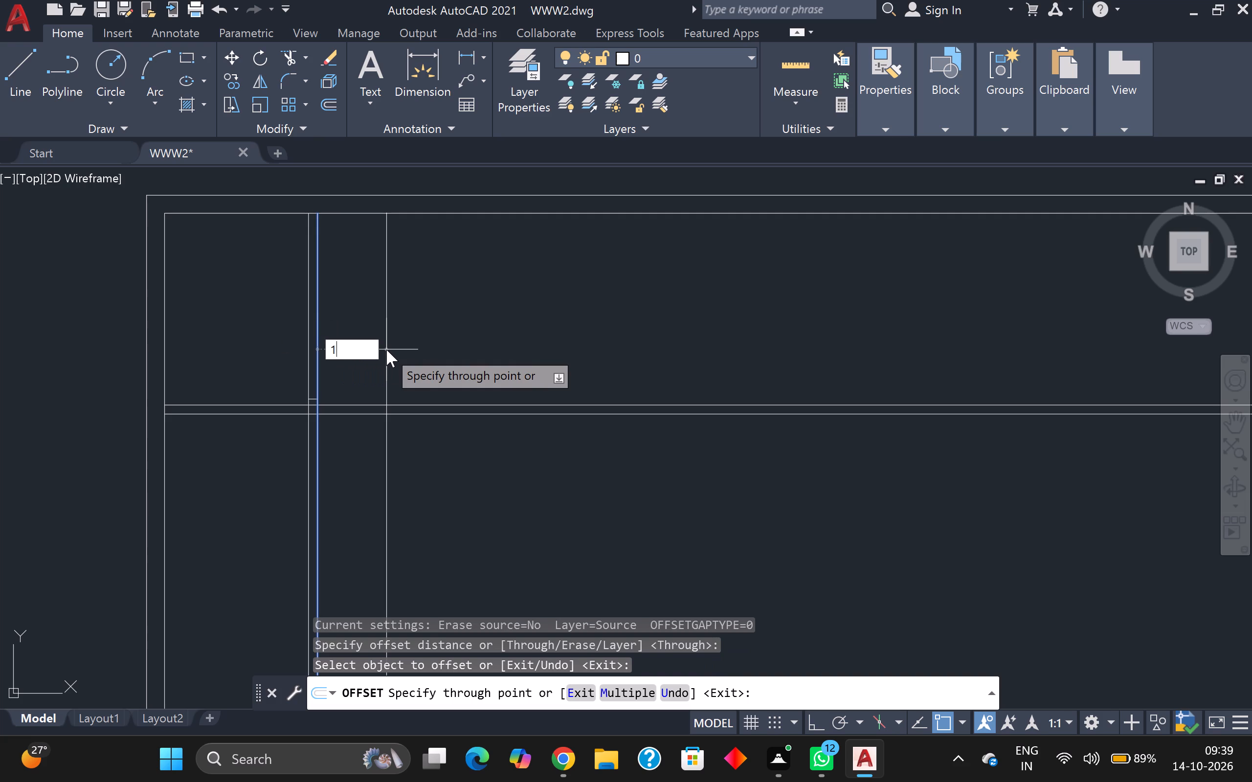
pyautogui.press('4')
pyautogui.press("'")
pyautogui.press('Return')
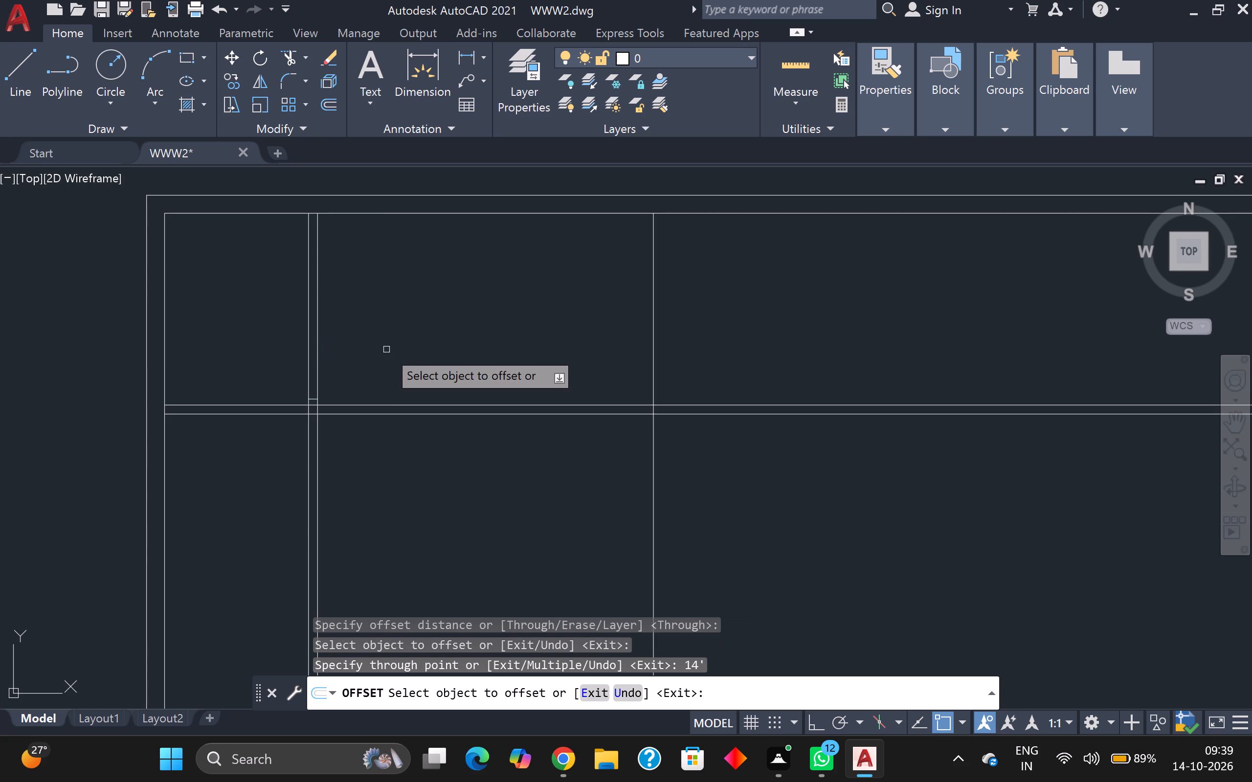
pyautogui.click(428, 212)
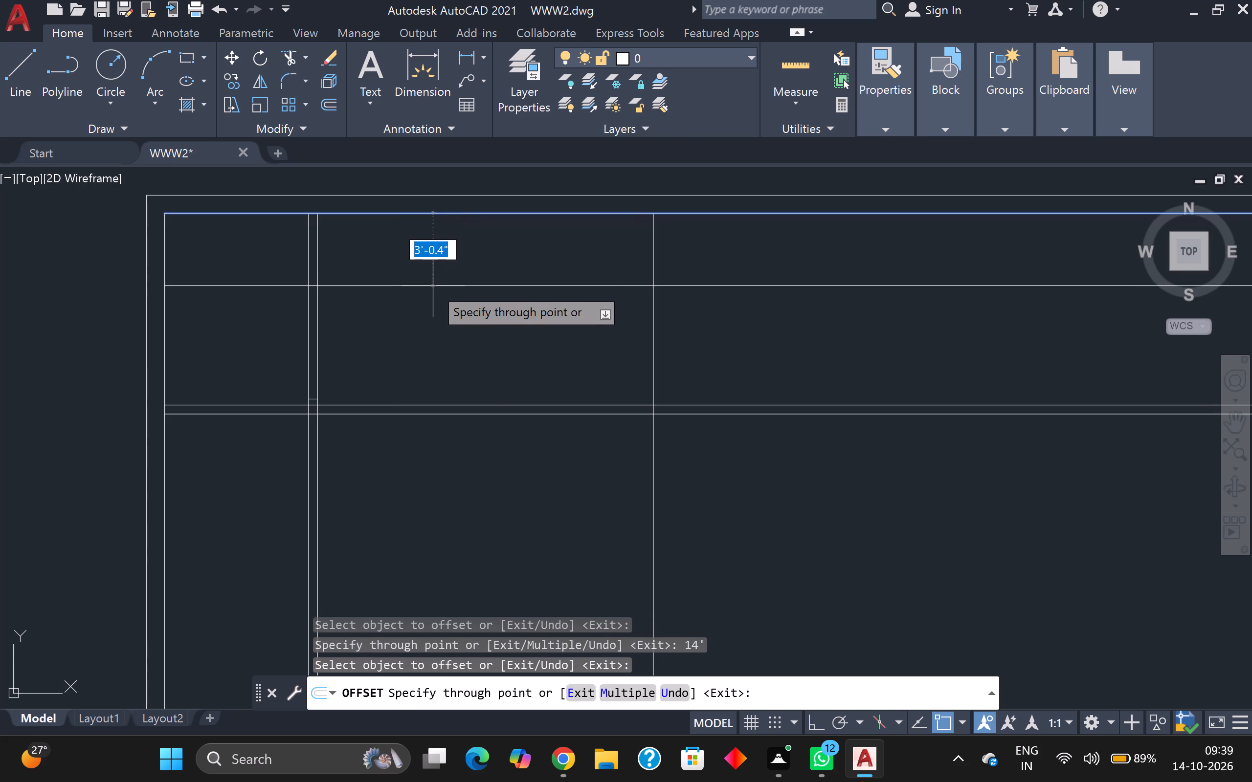
pyautogui.write("12'")
pyautogui.press('Return')
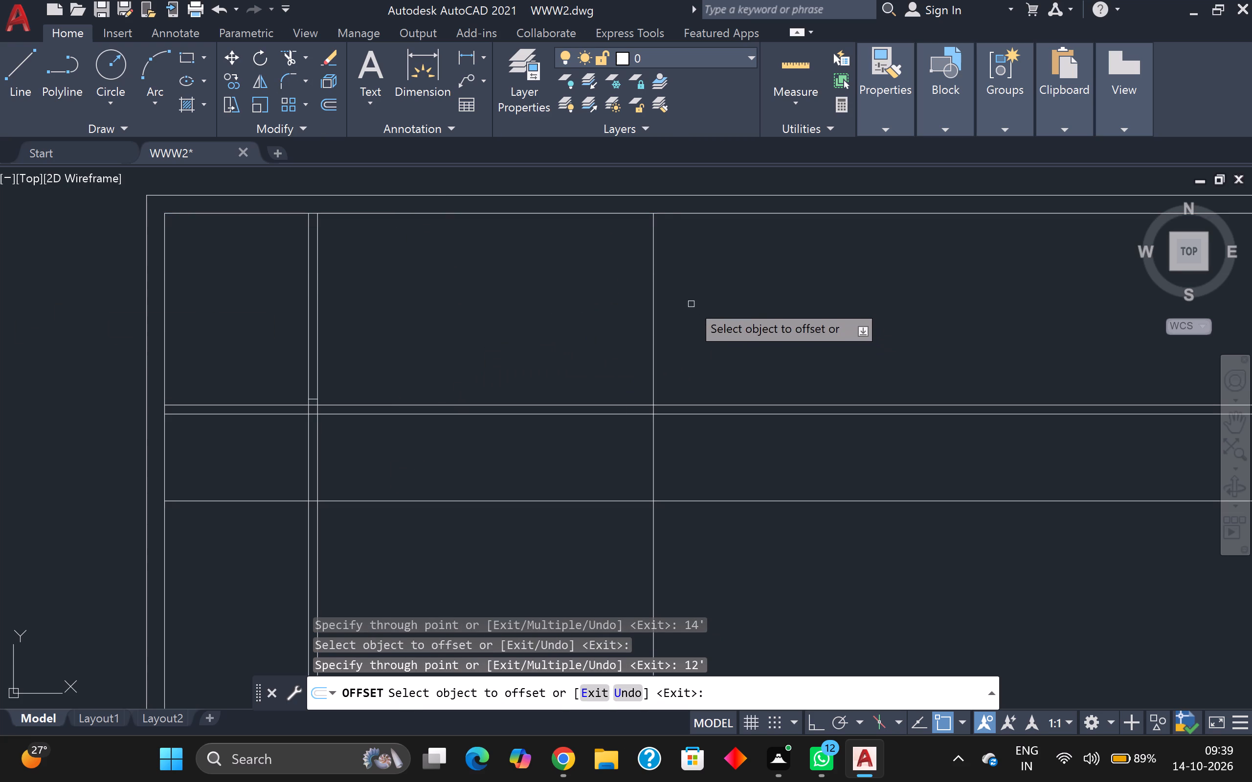
# Offset the new vertical line 4.5 inches rightward and the new horizontal line 4.5 inches downward to give both partitions thickness.
pyautogui.moveTo(682, 294); pyautogui.dragTo(550, 240, button='middle')
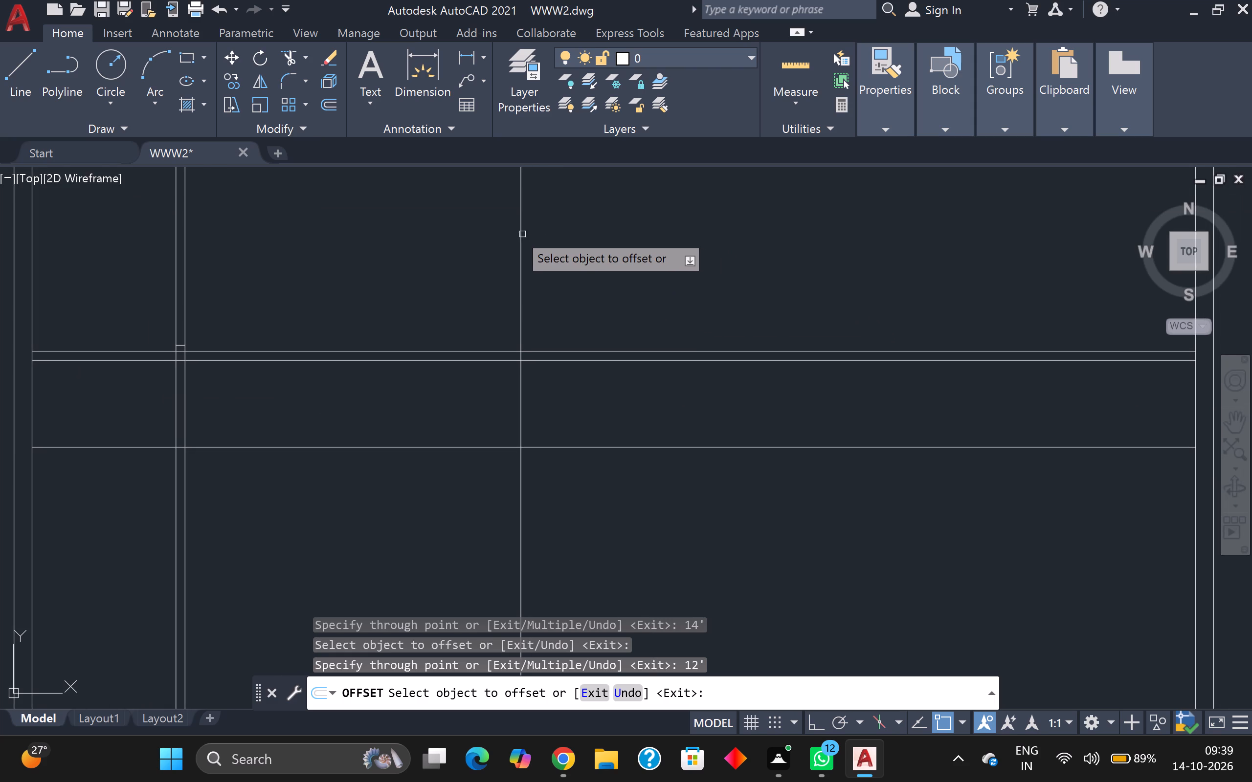
pyautogui.click(521, 233)
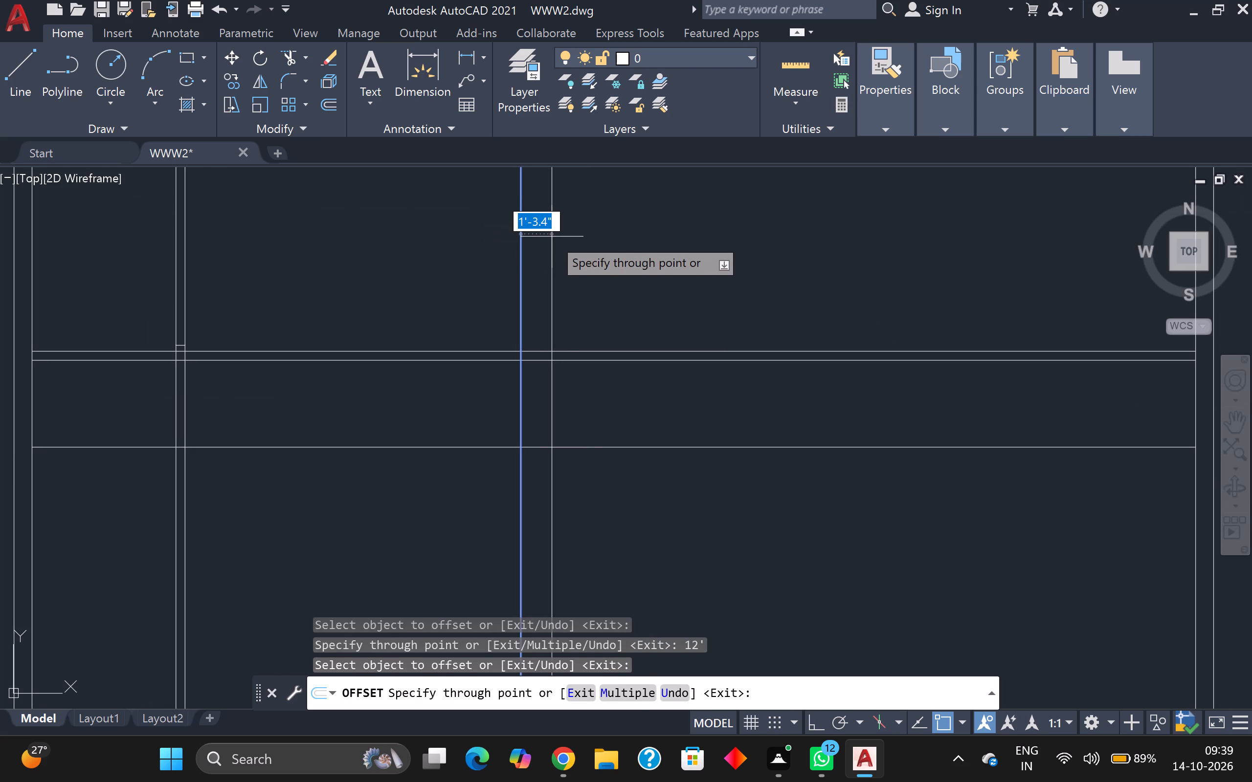
pyautogui.write('4.5')
pyautogui.press('Return')
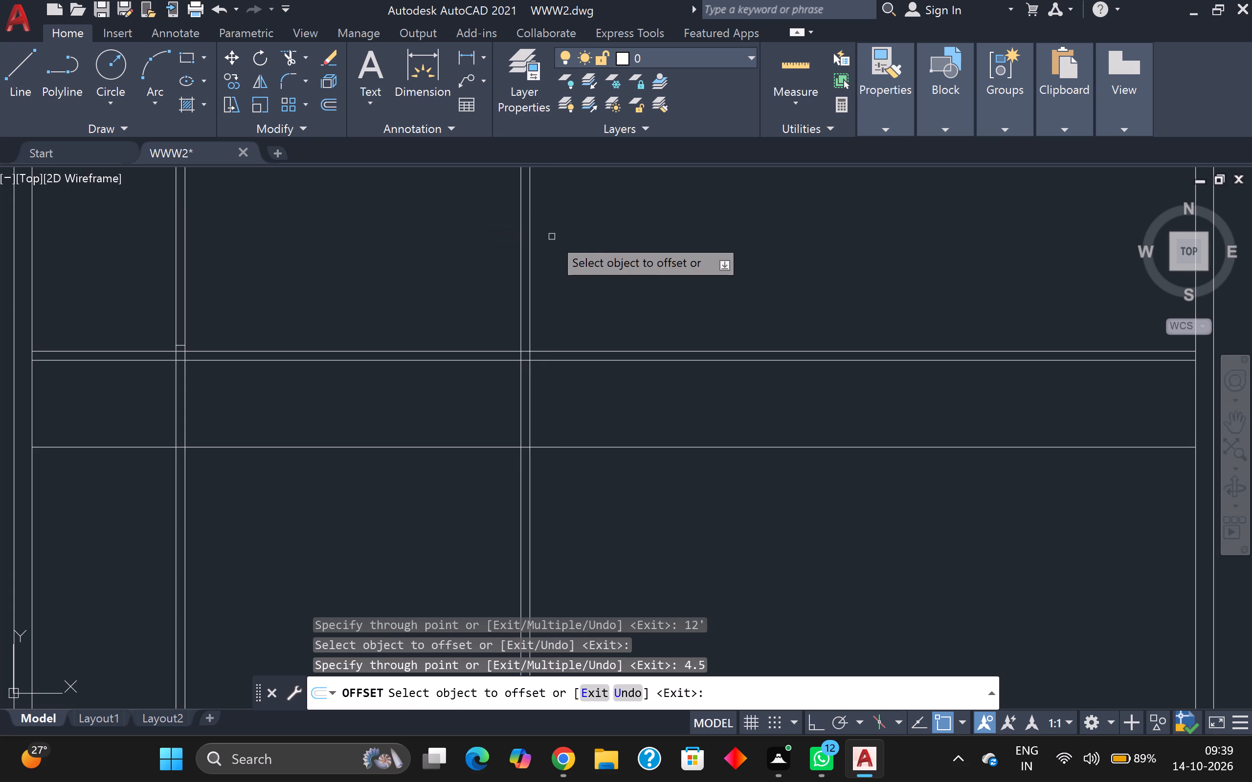
pyautogui.scroll(-3, 362, 61)
pyautogui.scroll(-1, 477, 375)
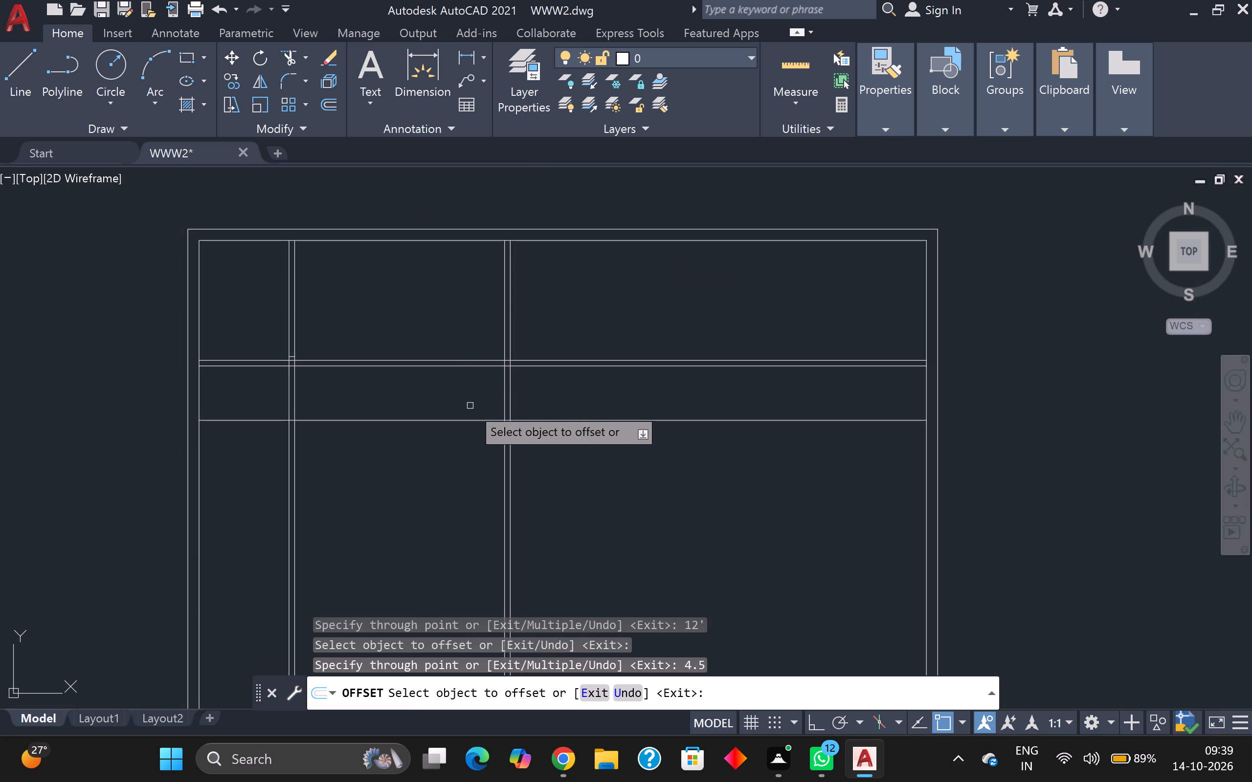
pyautogui.click(468, 418)
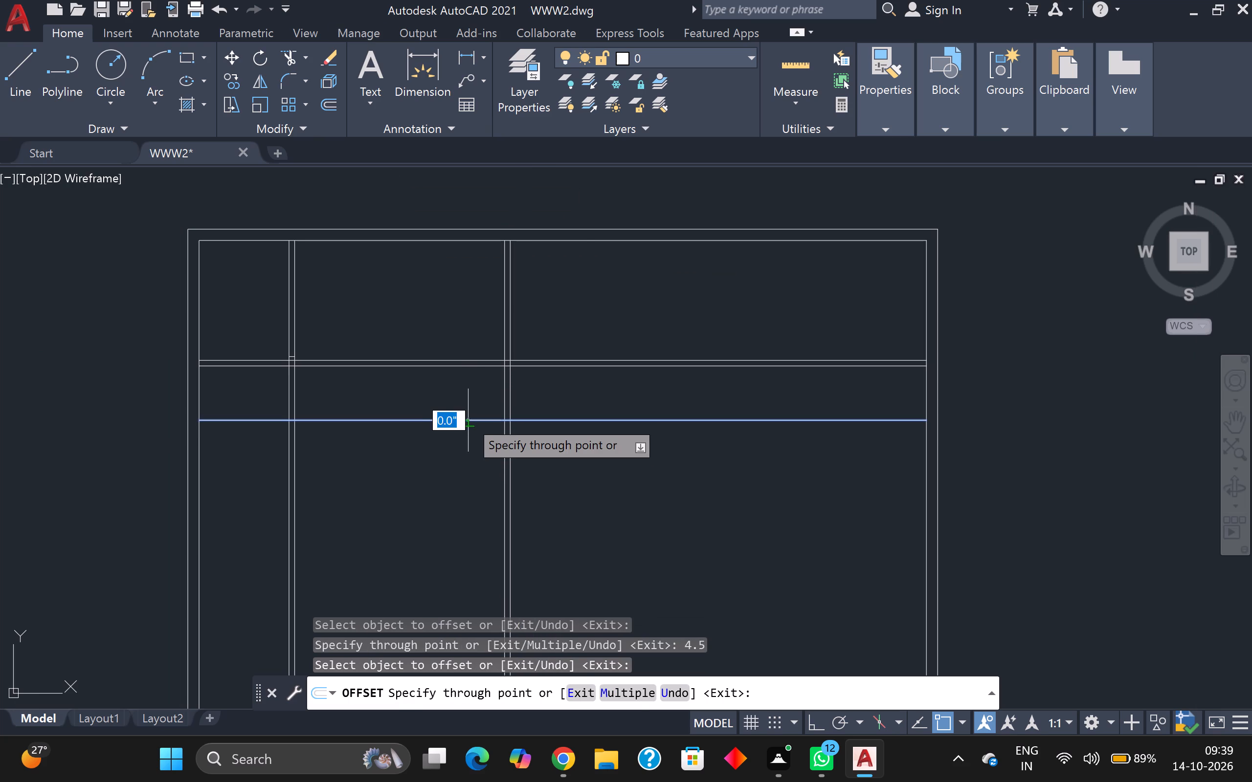
pyautogui.write('4.5')
pyautogui.press('Return')
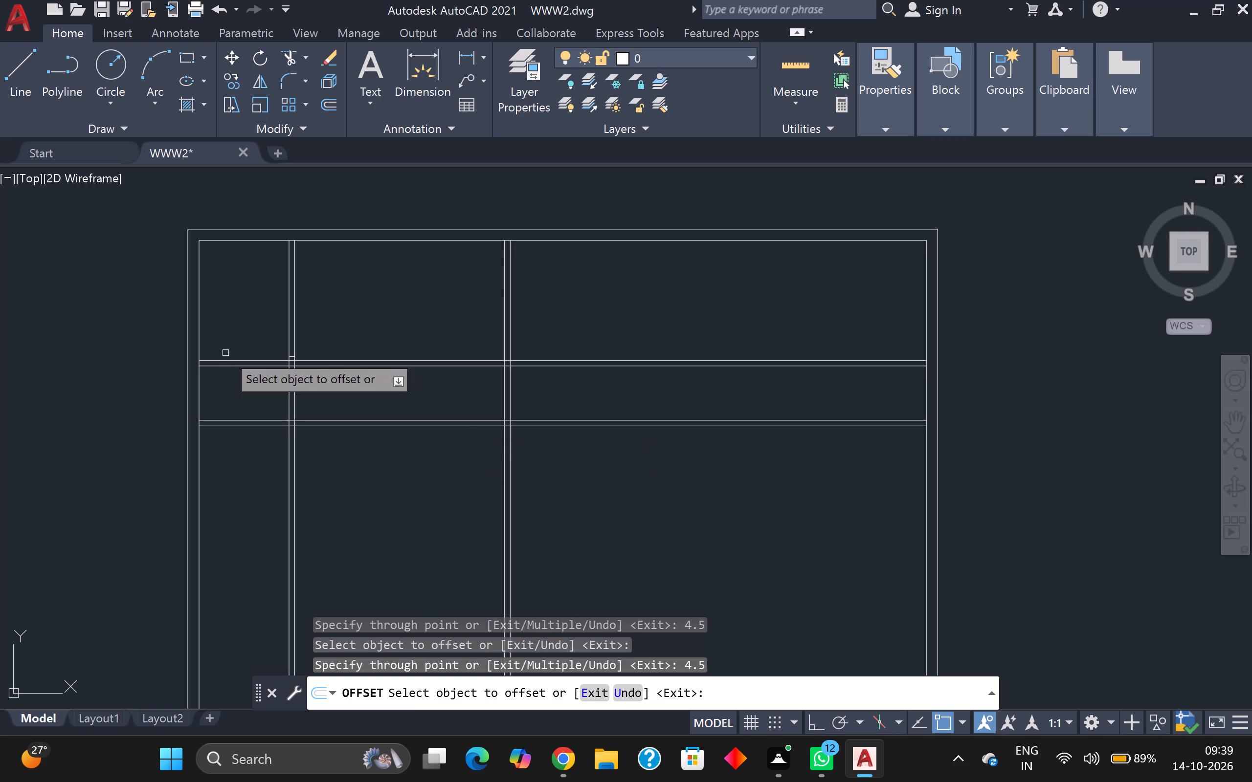
# Trim away the upper horizontal partition's two lines beyond the first vertical partition, including the short pieces inside the second vertical partition.
pyautogui.click(283, 53)
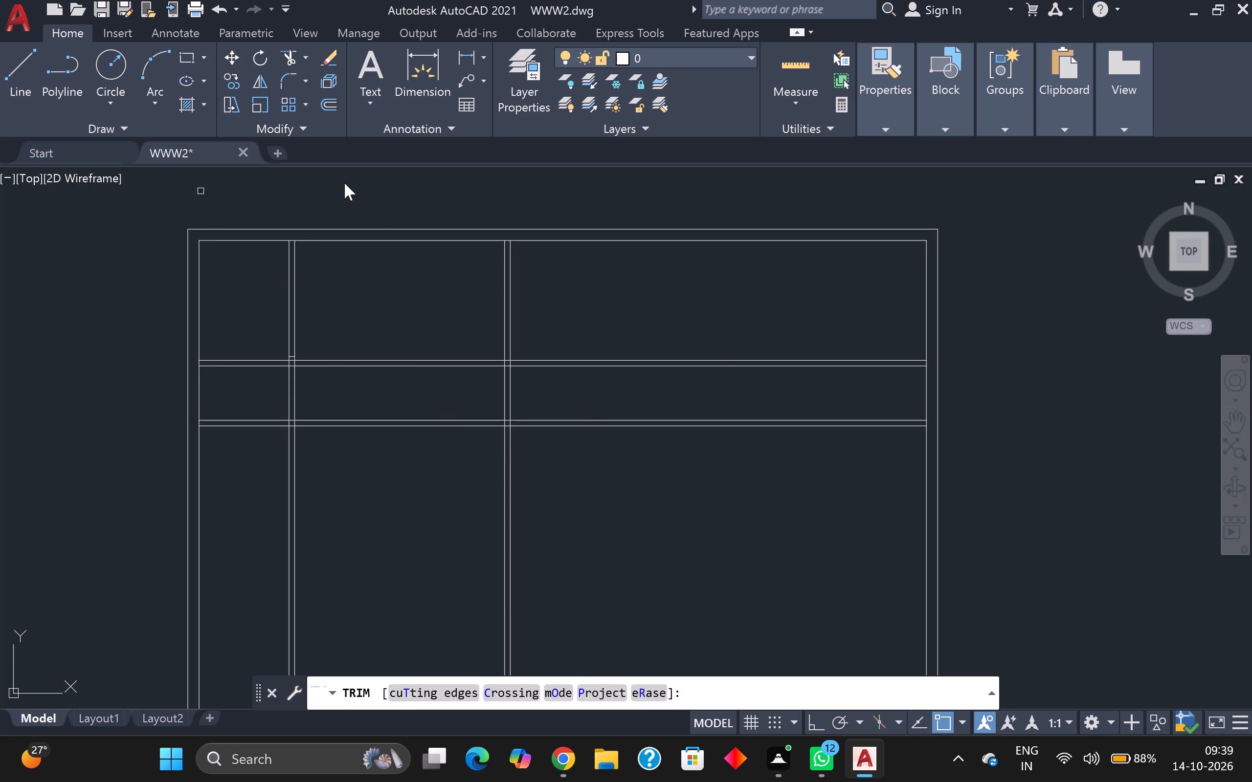
pyautogui.click(429, 326)
pyautogui.click(425, 378)
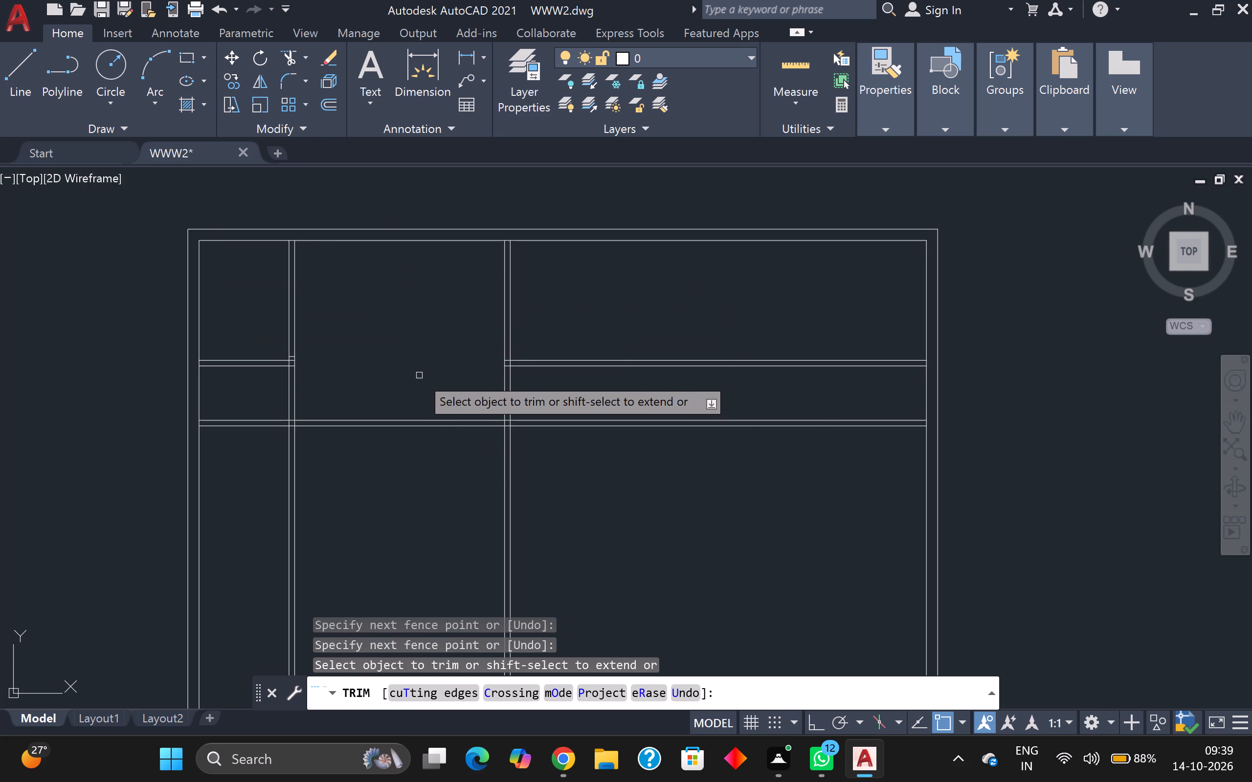
pyautogui.click(575, 339)
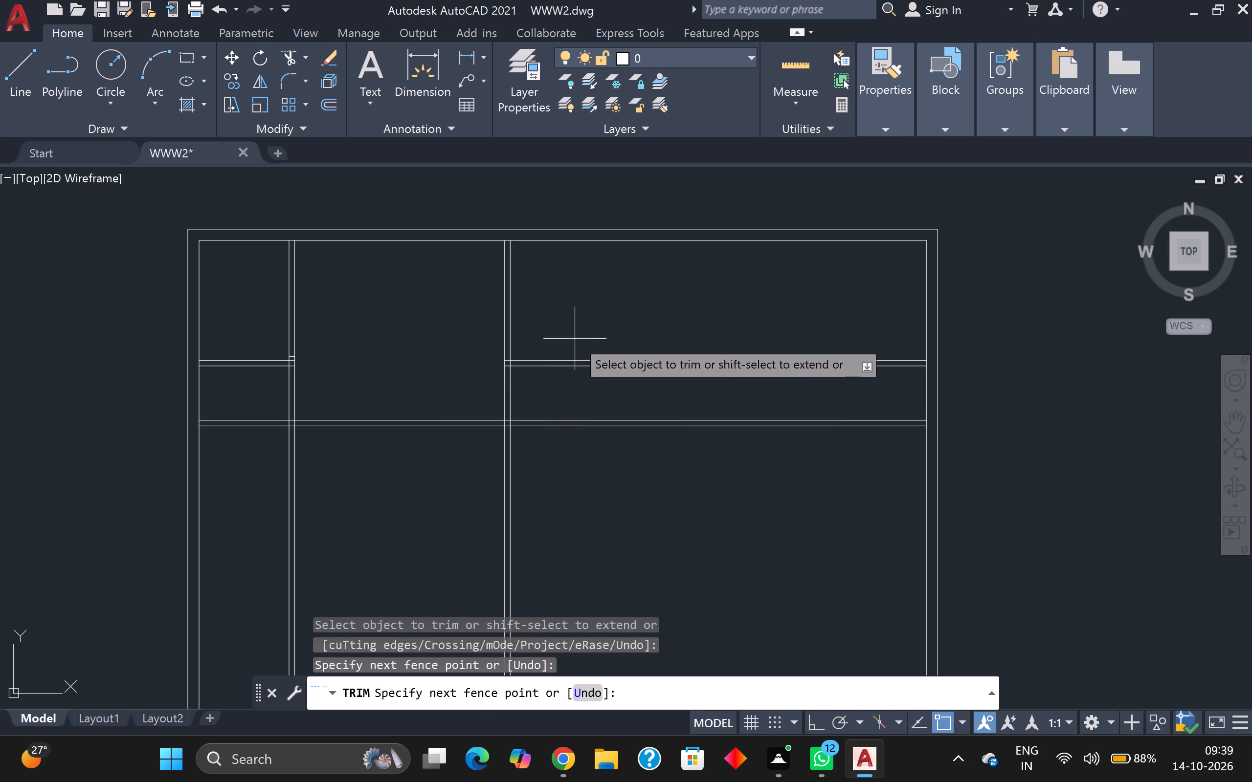
pyautogui.click(574, 375)
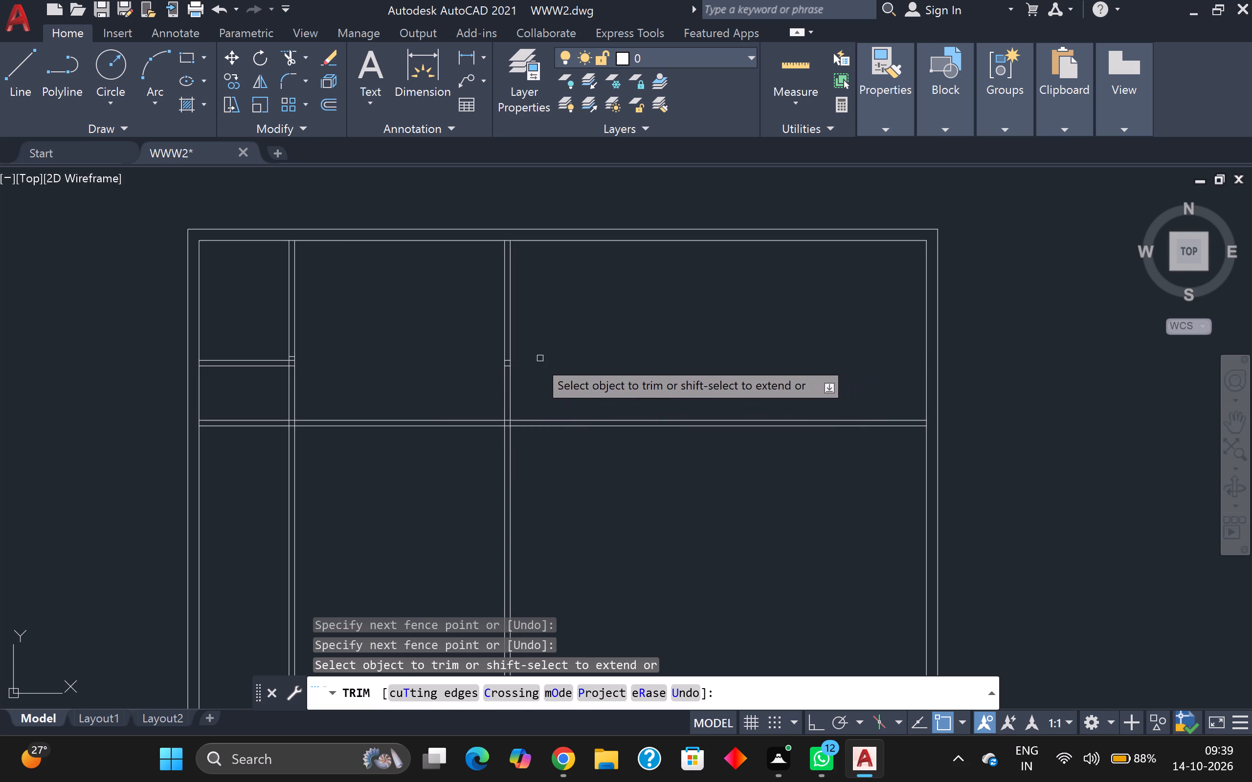
pyautogui.scroll(3, 507, 375)
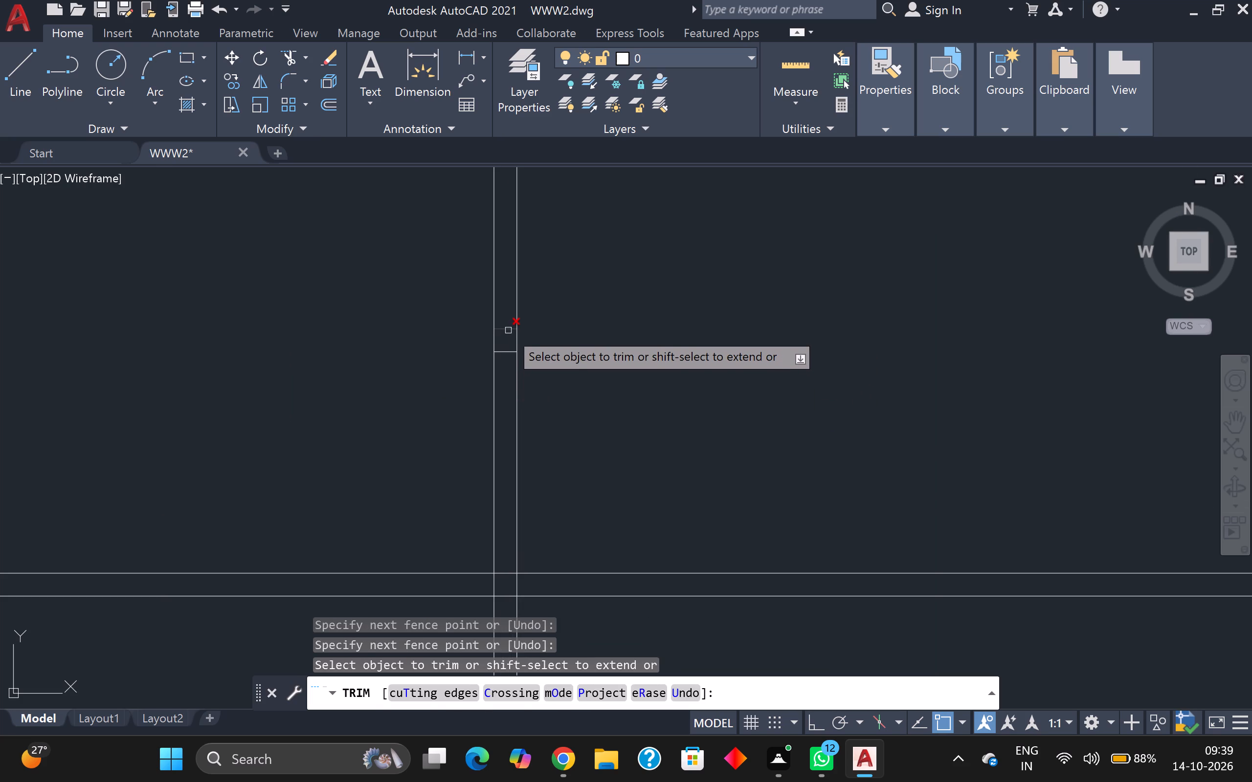
pyautogui.click(508, 329)
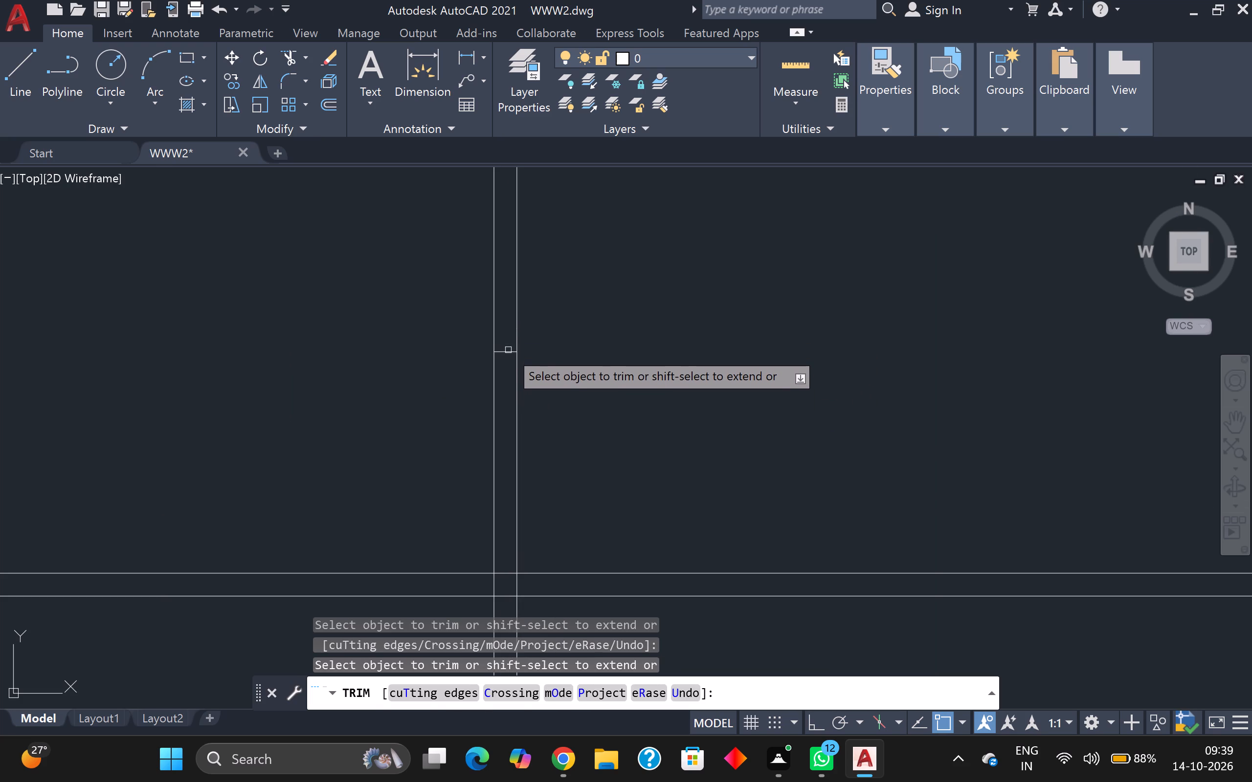
pyautogui.click(508, 351)
pyautogui.press('Escape')
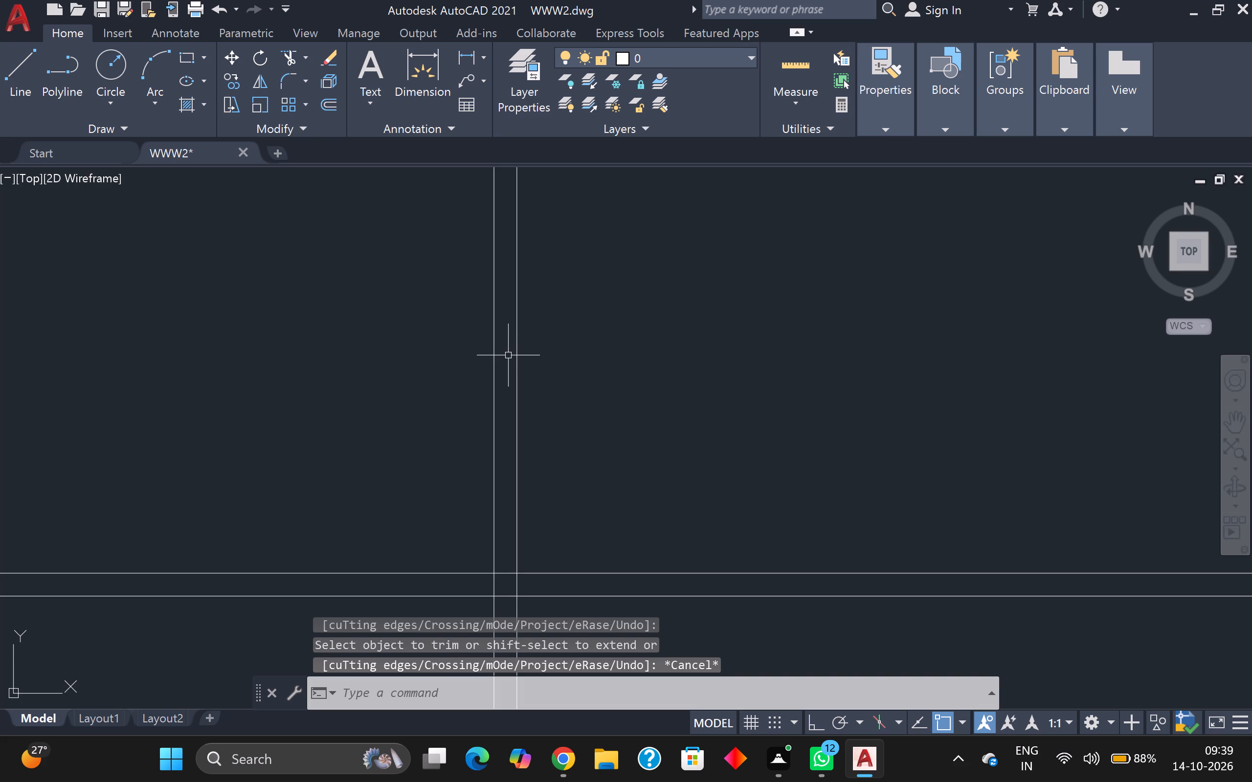
# Offset the lower horizontal partition's upper line 3 inches upward.
pyautogui.press('o')
pyautogui.press('Return')
pyautogui.press('Return')
pyautogui.click(505, 572)
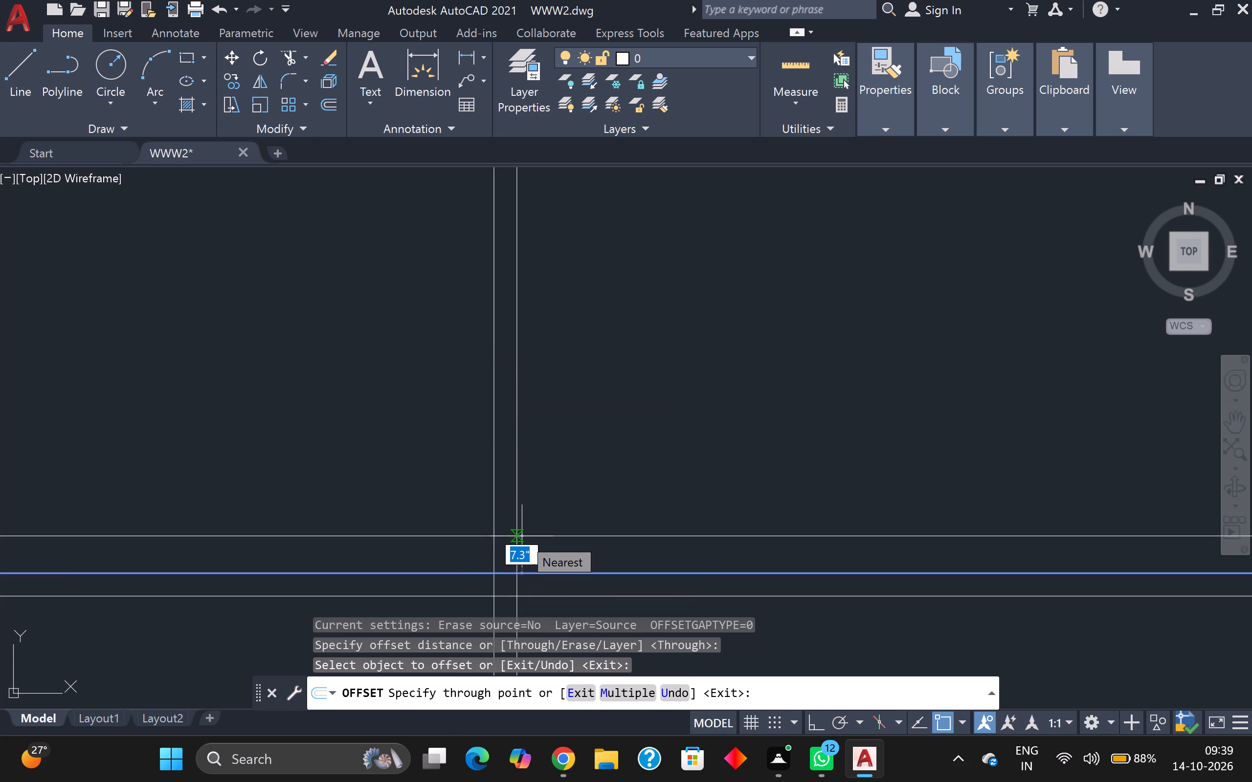
pyautogui.press('3')
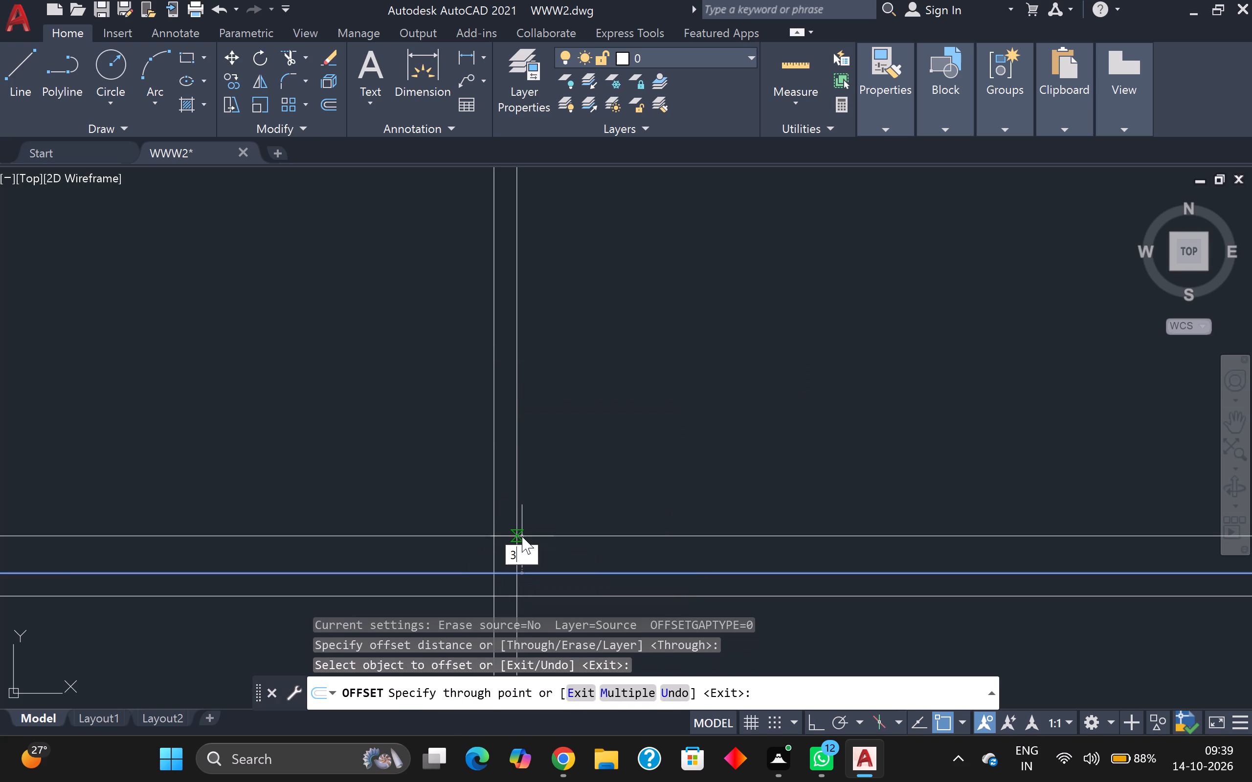
pyautogui.press('Return')
# Trim the lower horizontal partition's lines beyond the second vertical partition, and reduce the 3-inch offset line to the short piece inside that partition.
pyautogui.scroll(-2, 523, 537)
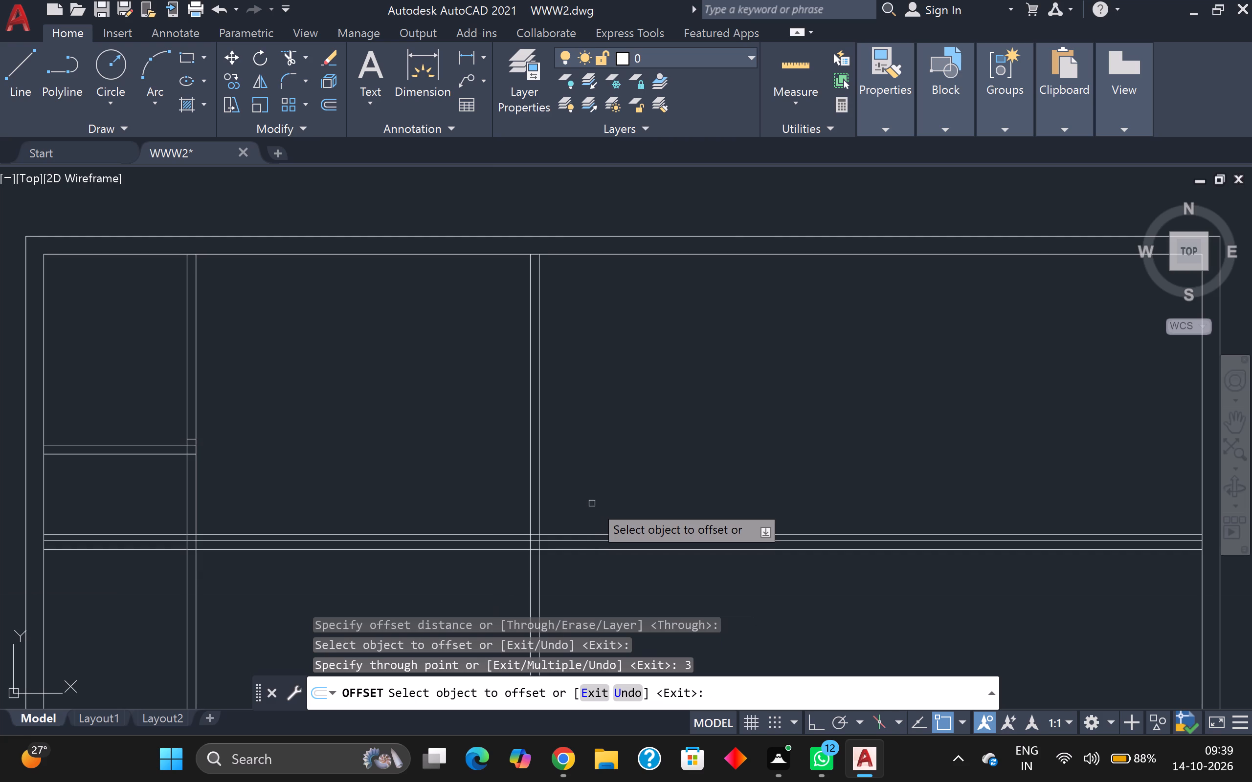
pyautogui.scroll(-1, 594, 503)
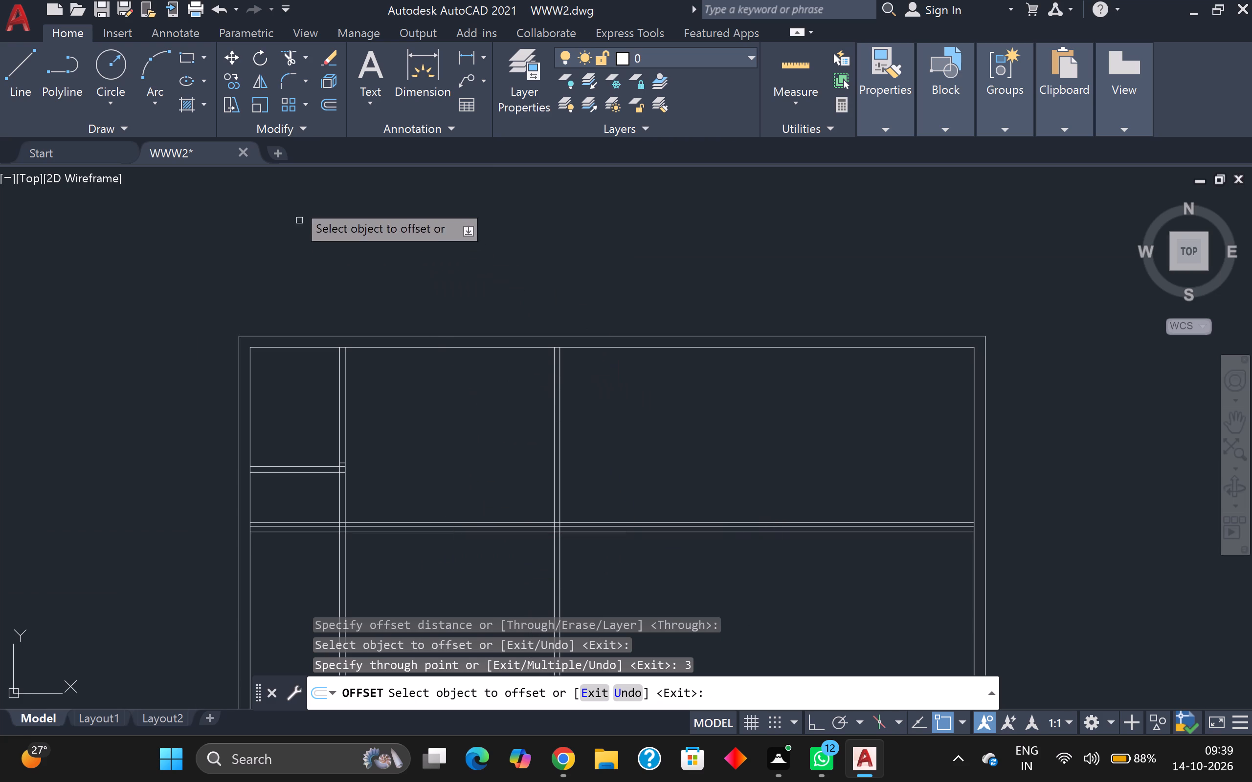
pyautogui.click(295, 50)
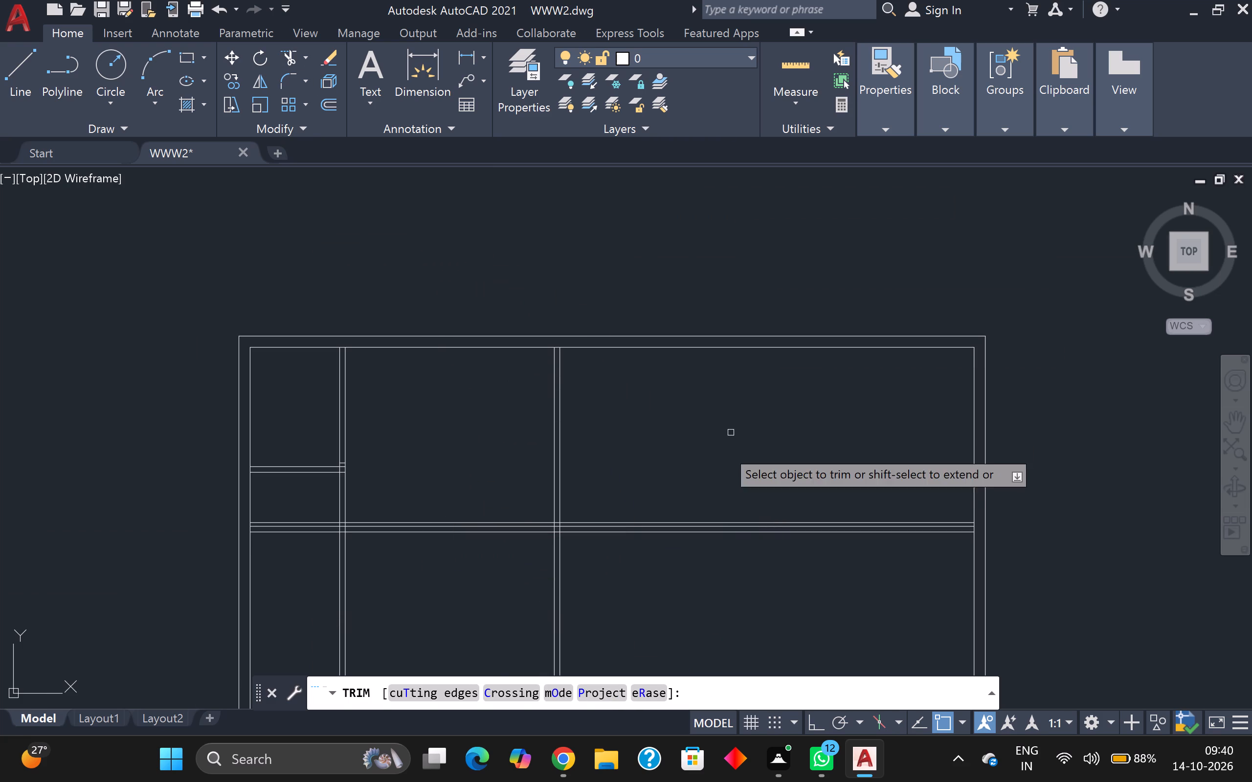
pyautogui.click(722, 461)
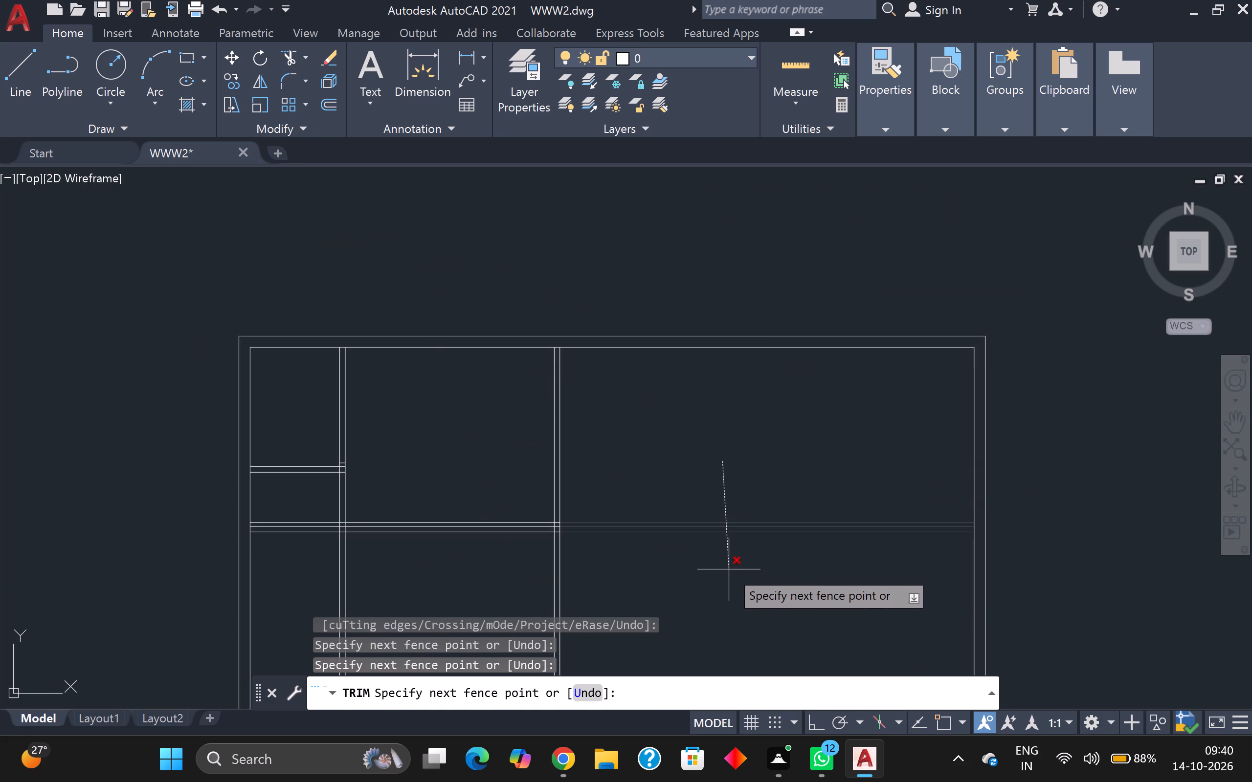
pyautogui.click(729, 569)
pyautogui.scroll(3, 498, 547)
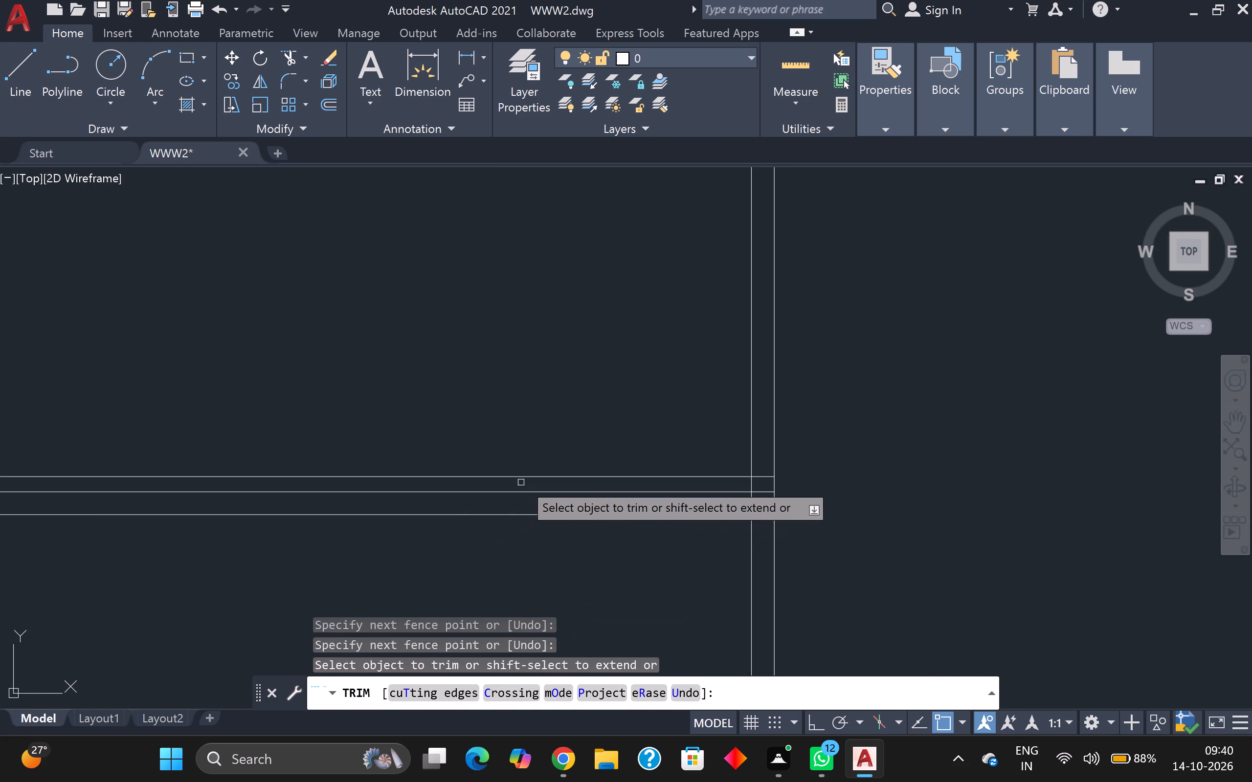
pyautogui.click(528, 473)
pyautogui.click(627, 479)
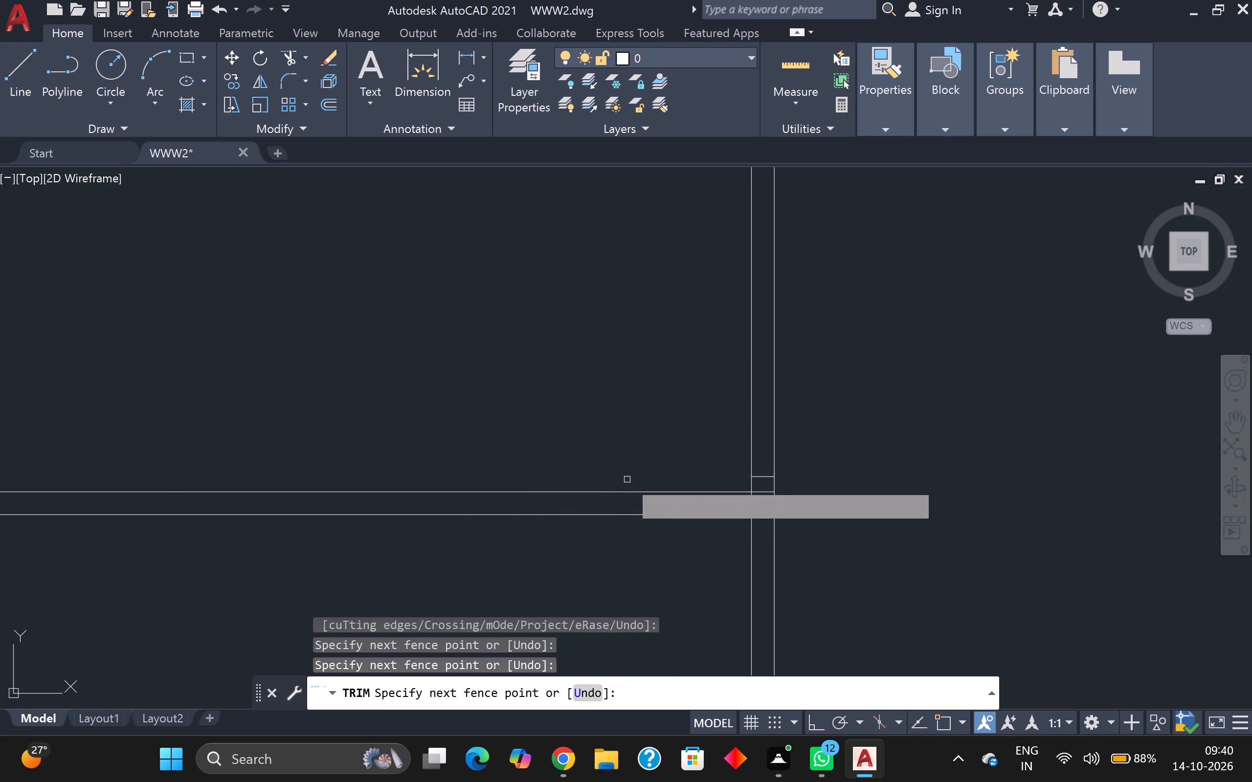
pyautogui.scroll(-4, 627, 475)
pyautogui.moveTo(728, 475); pyautogui.dragTo(686, 541, button='middle')
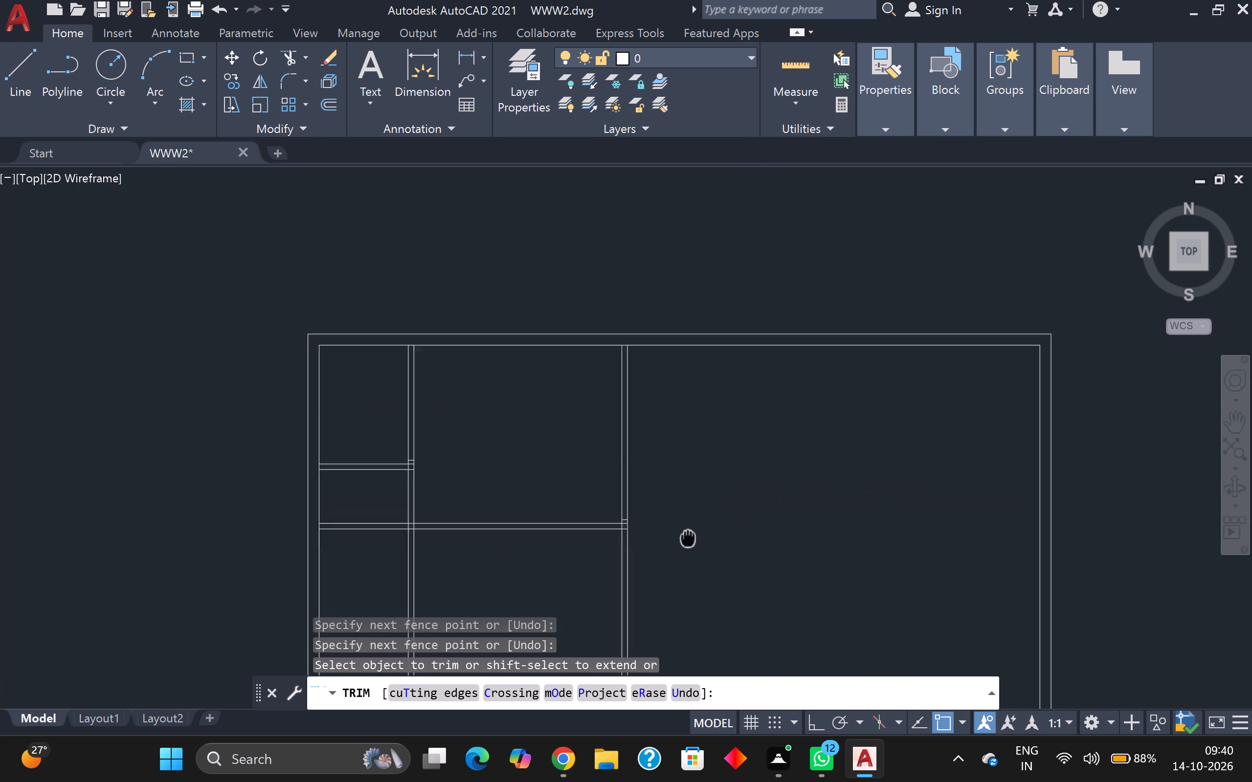
pyautogui.moveTo(686, 541); pyautogui.dragTo(684, 543, button='middle')
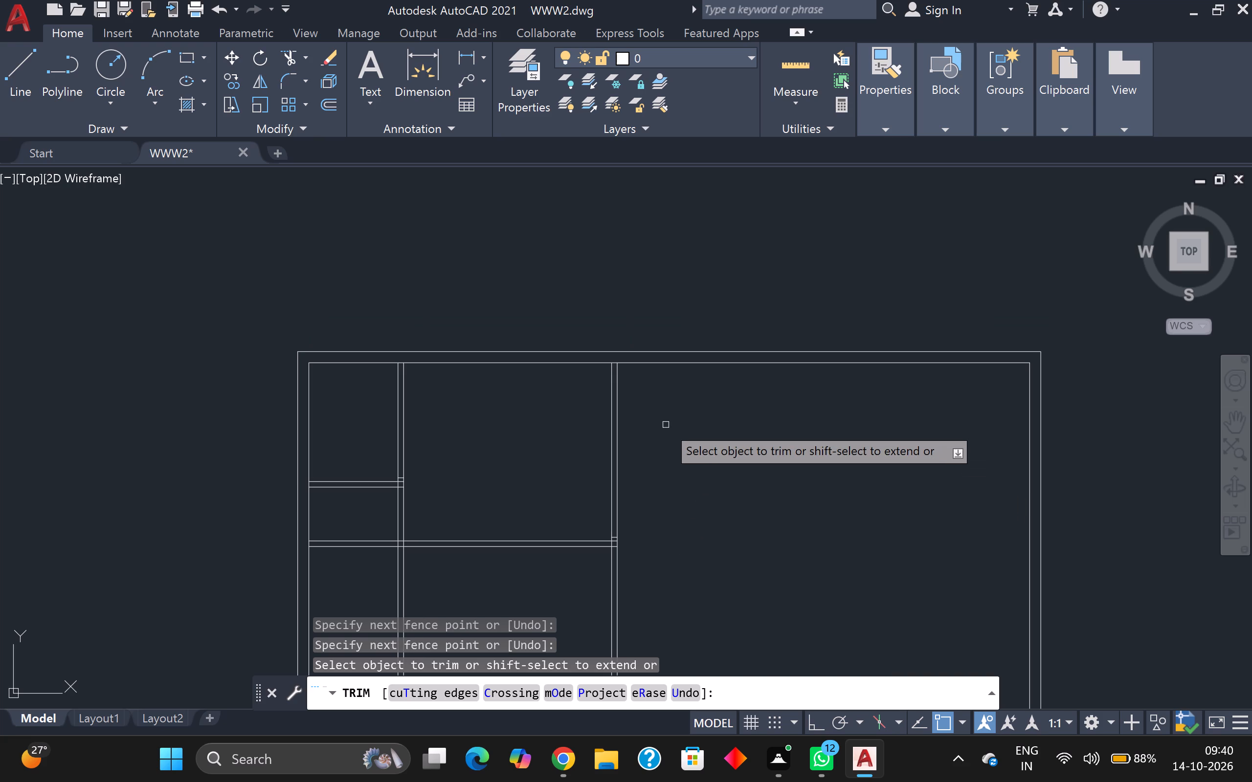
pyautogui.press('Escape')
# Offset the second vertical partition's right-hand line 5' to the right, and offset that new line 4.5 inches further right.
pyautogui.press('o')
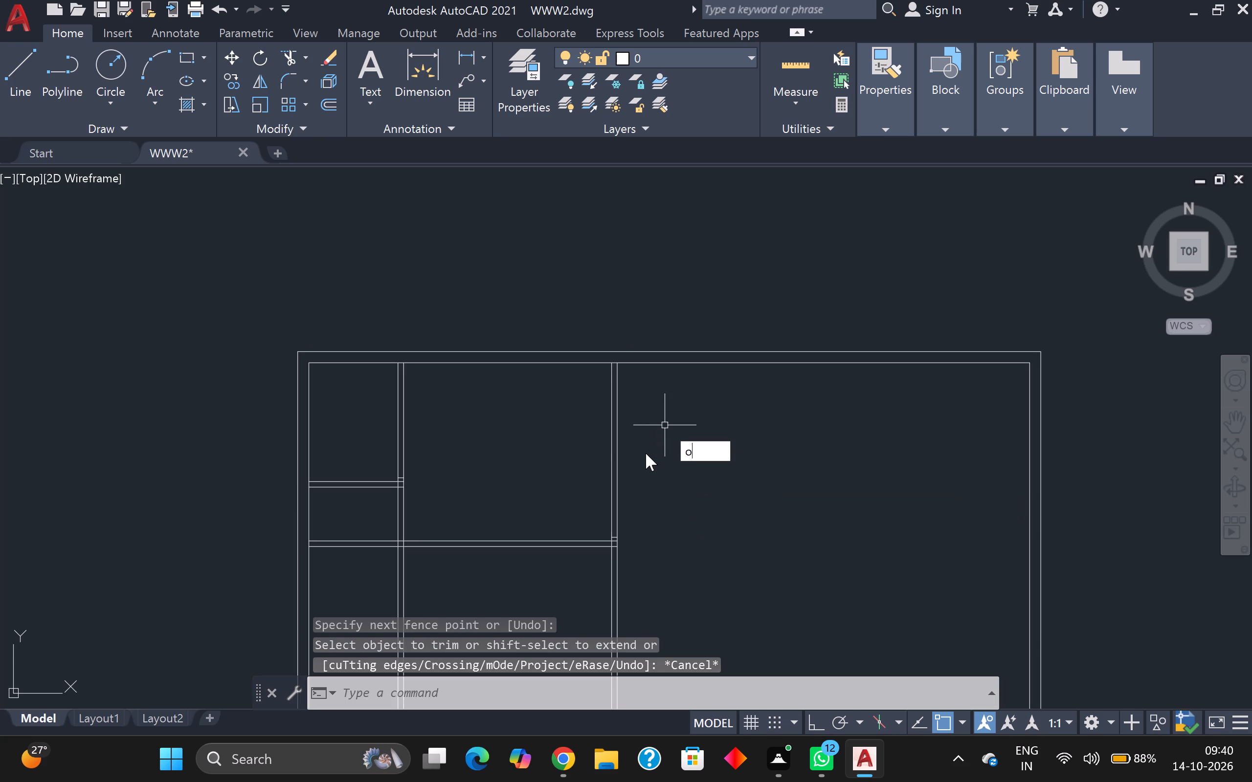
pyautogui.press('Return')
pyautogui.press('Return')
pyautogui.click(620, 464)
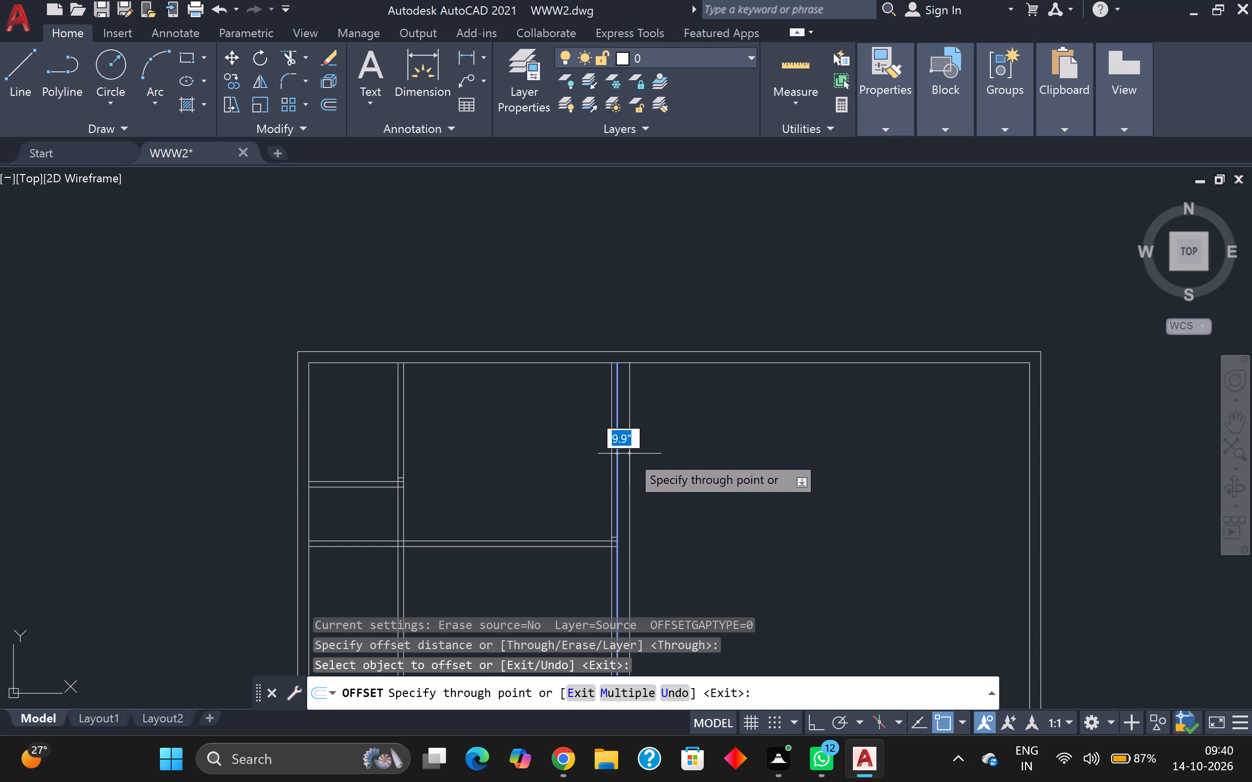
pyautogui.press('5')
pyautogui.press("'")
pyautogui.press('Return')
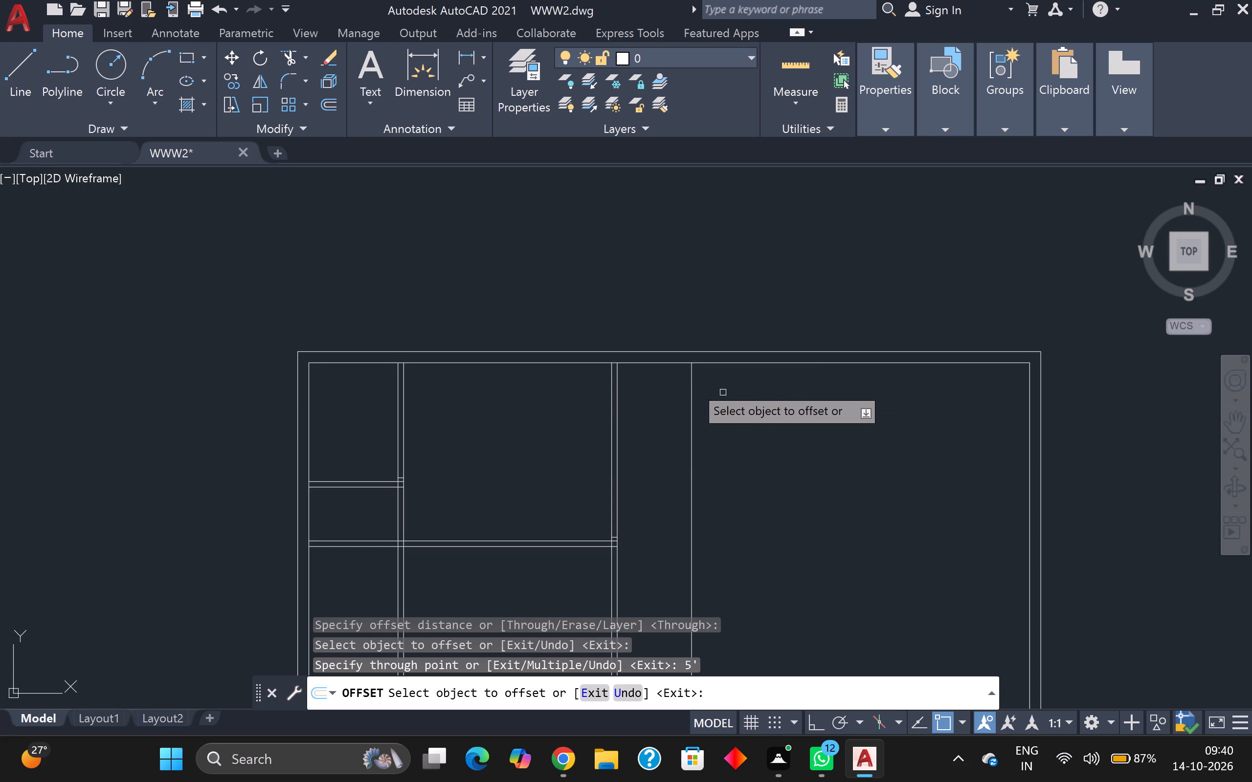
pyautogui.click(692, 386)
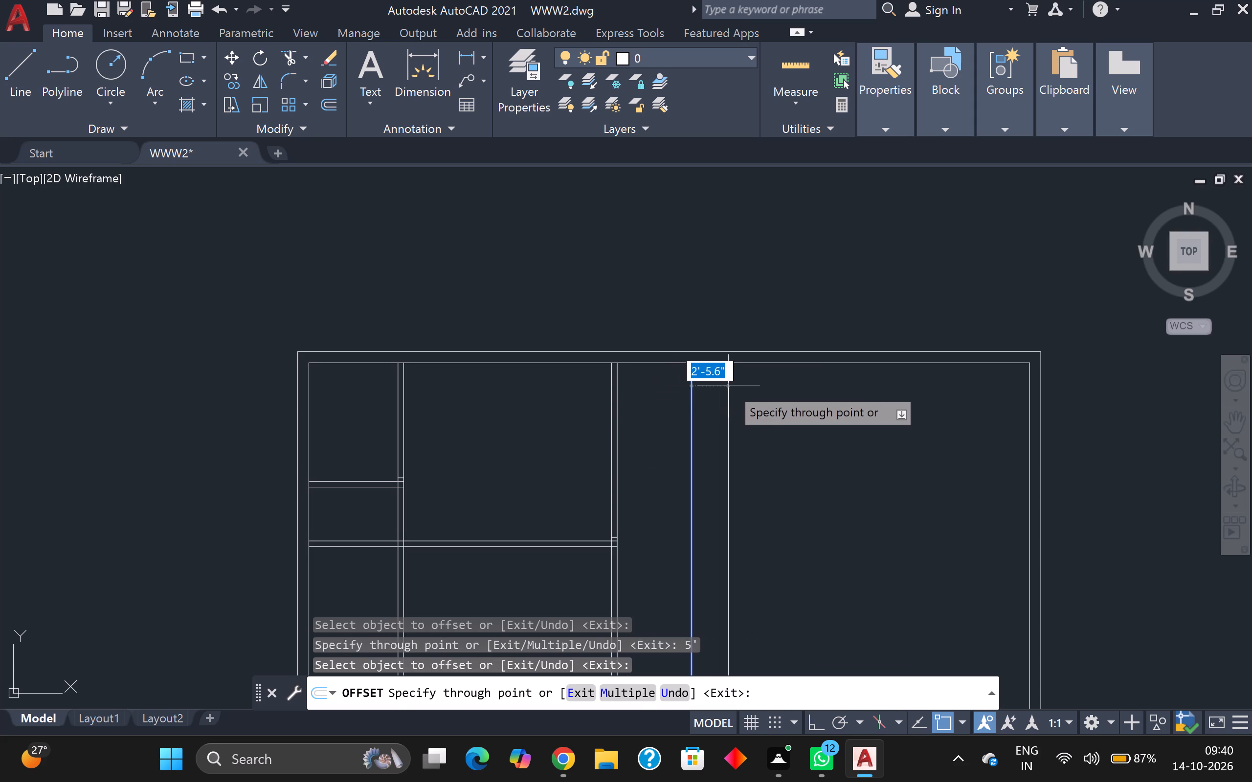
pyautogui.write('4.5')
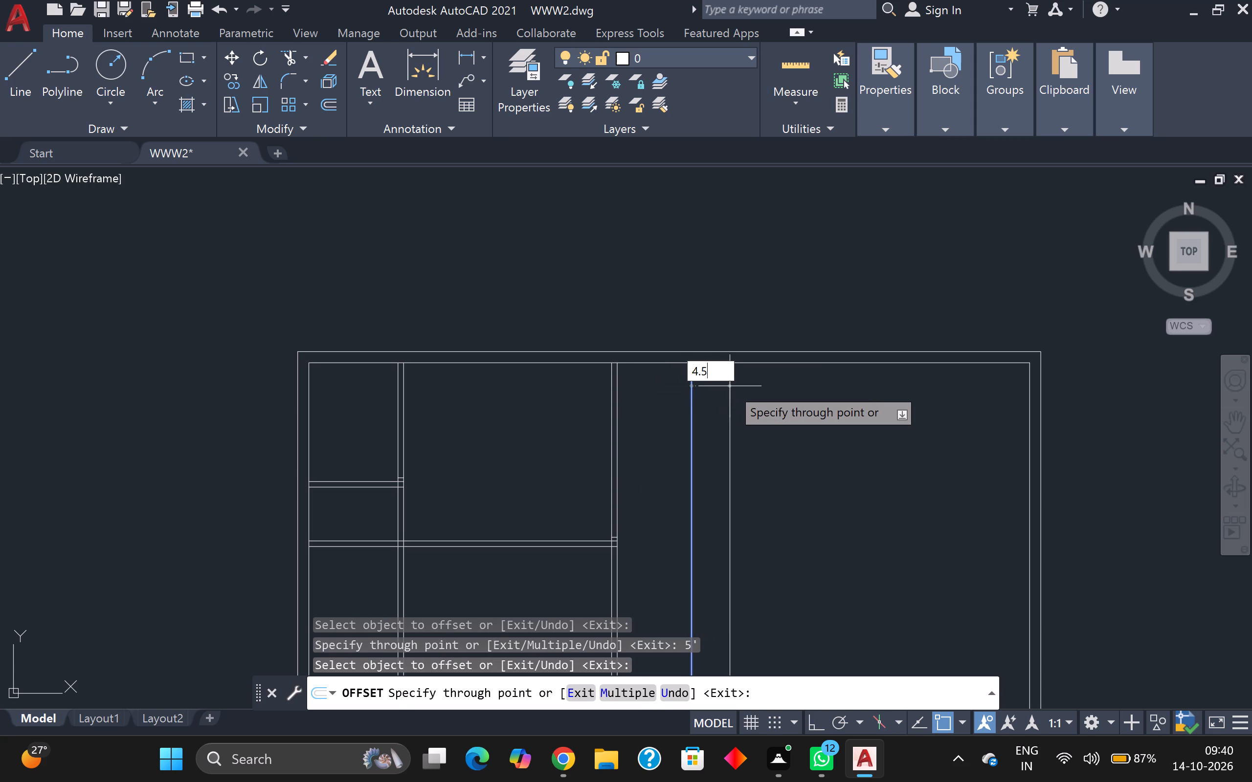
pyautogui.press('Return')
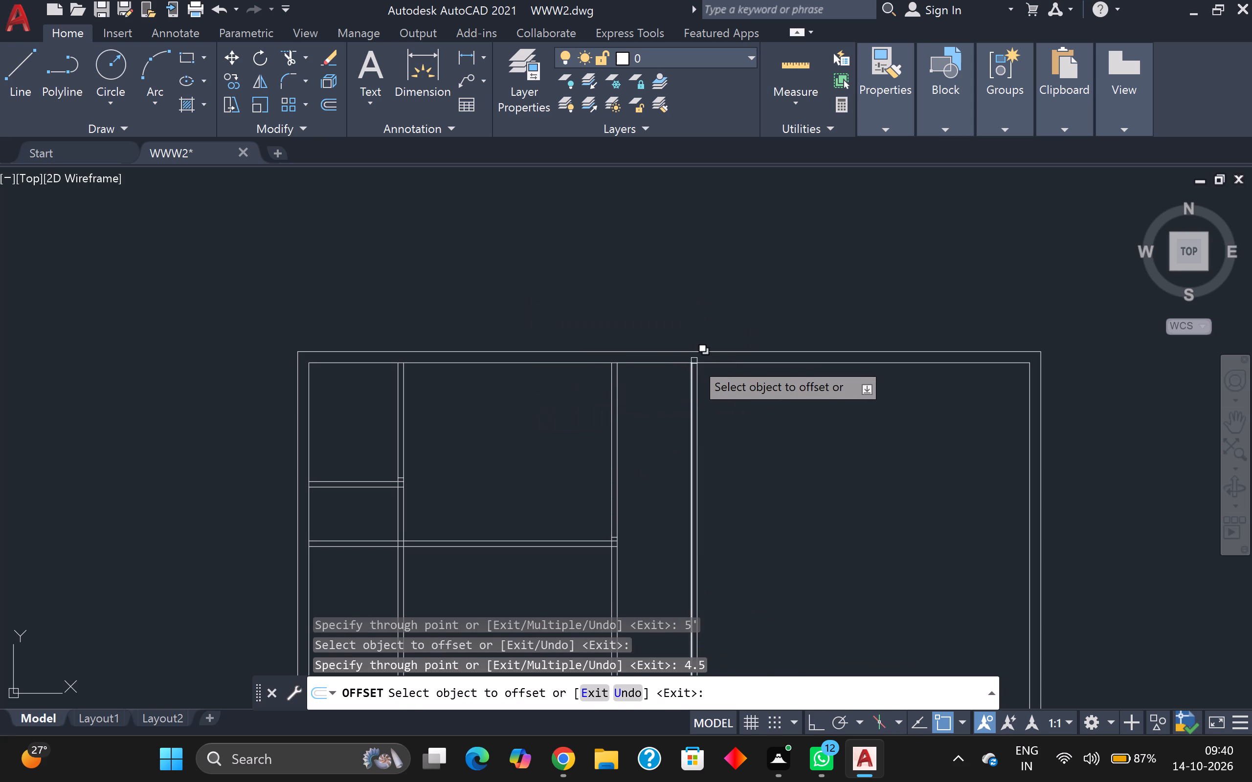
# Offset the inner top wall line 7' downward, and offset that new line 4.5 inches further down to form a horizontal partition.
pyautogui.click(676, 363)
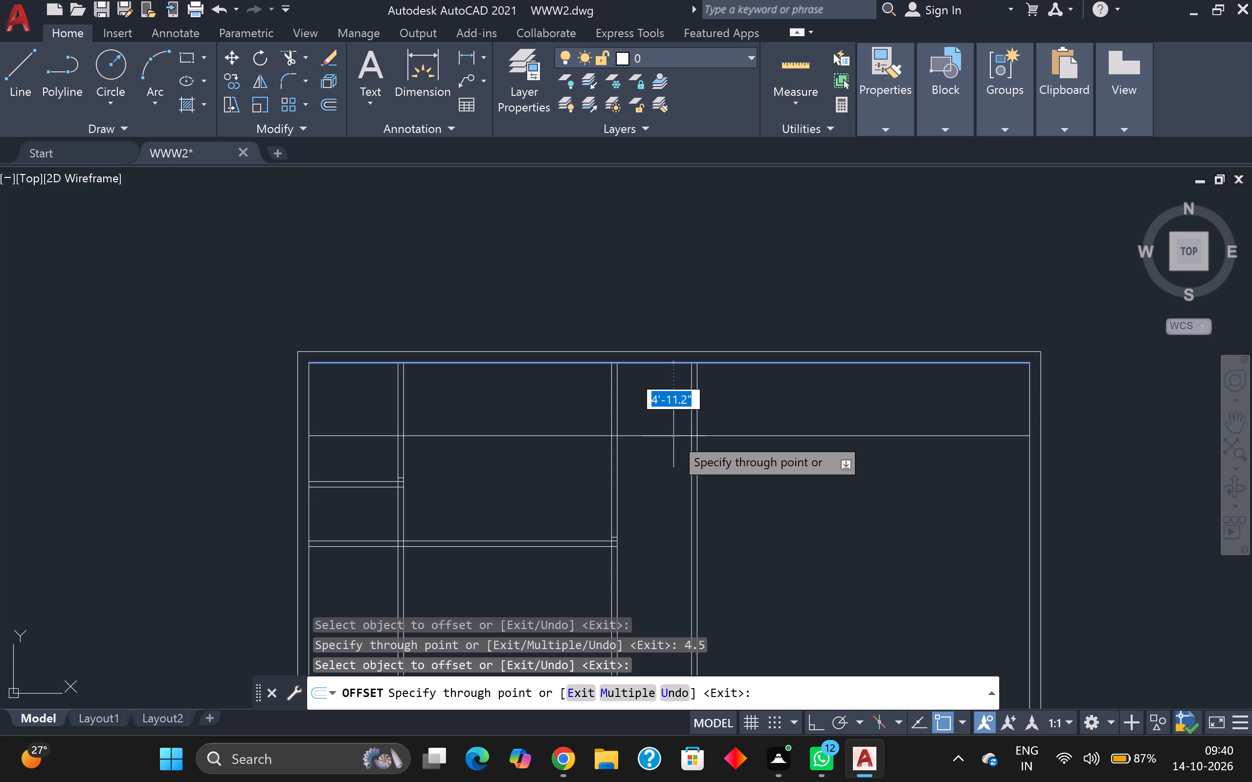
pyautogui.write("7'")
pyautogui.press('Return')
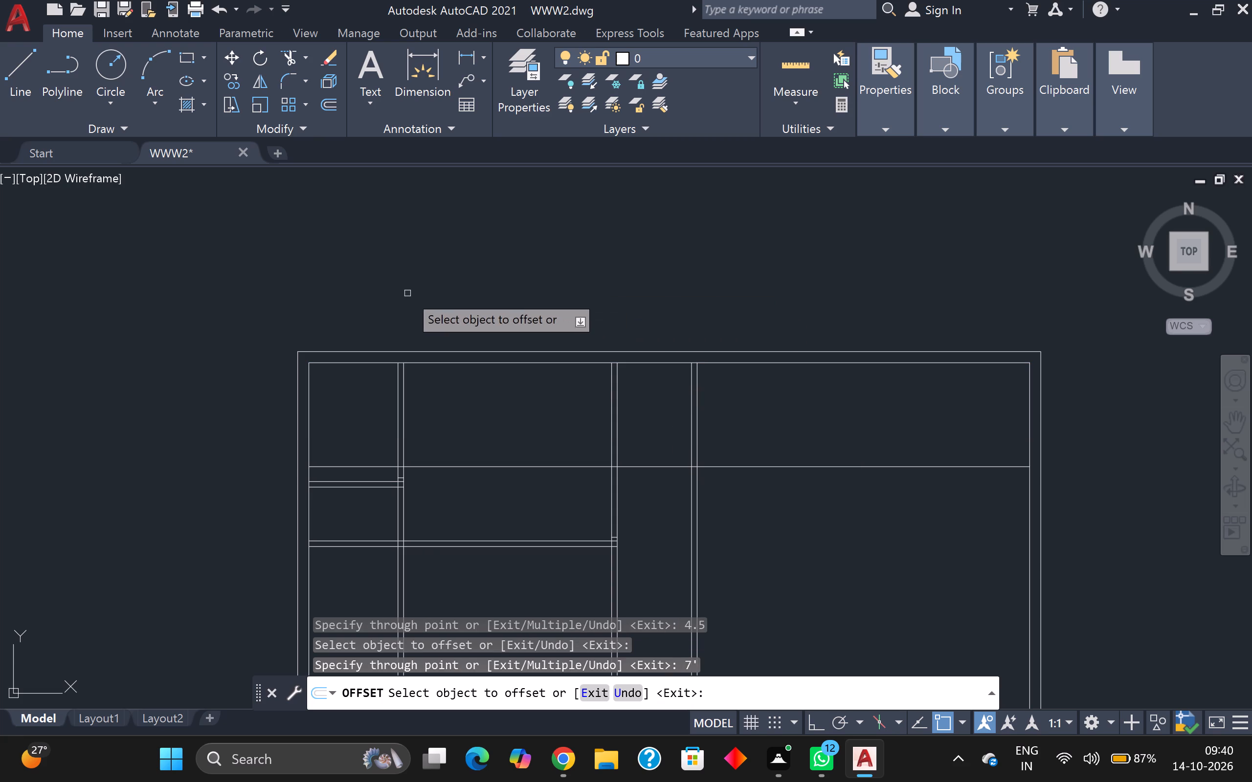
pyautogui.scroll(-1, 413, 294)
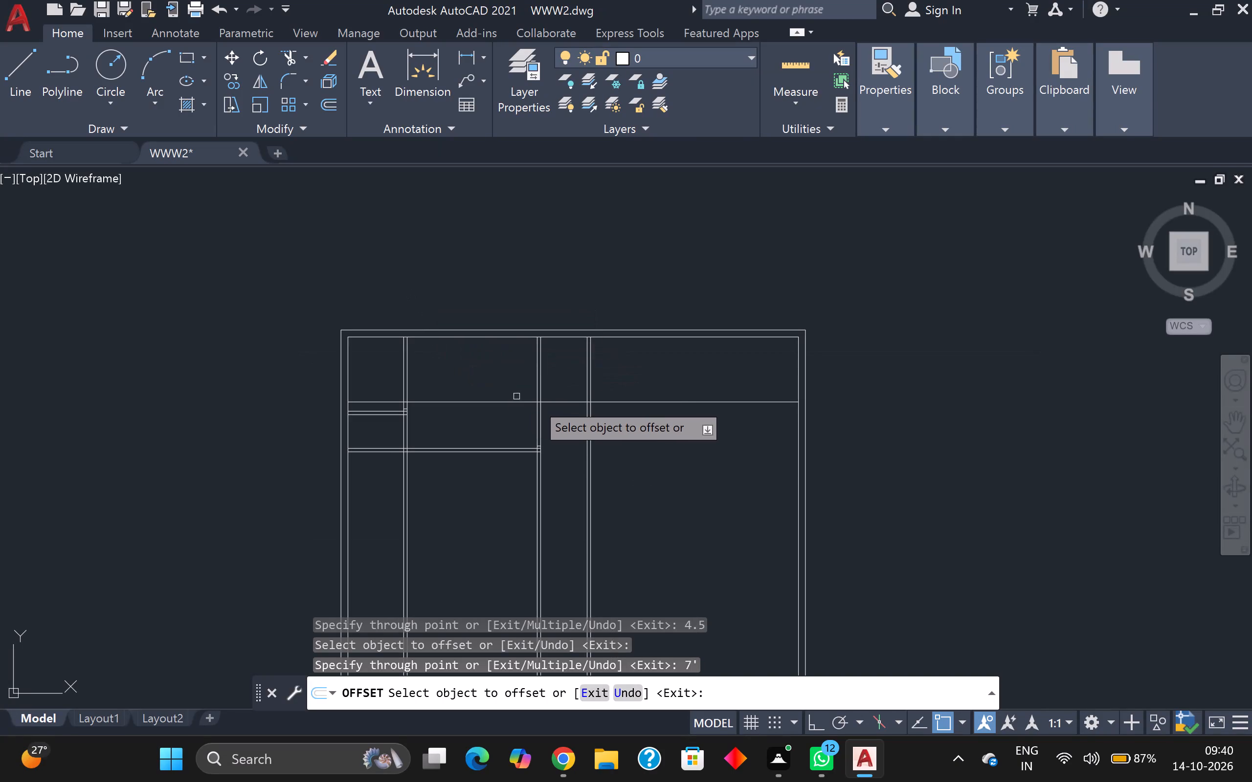
pyautogui.click(576, 401)
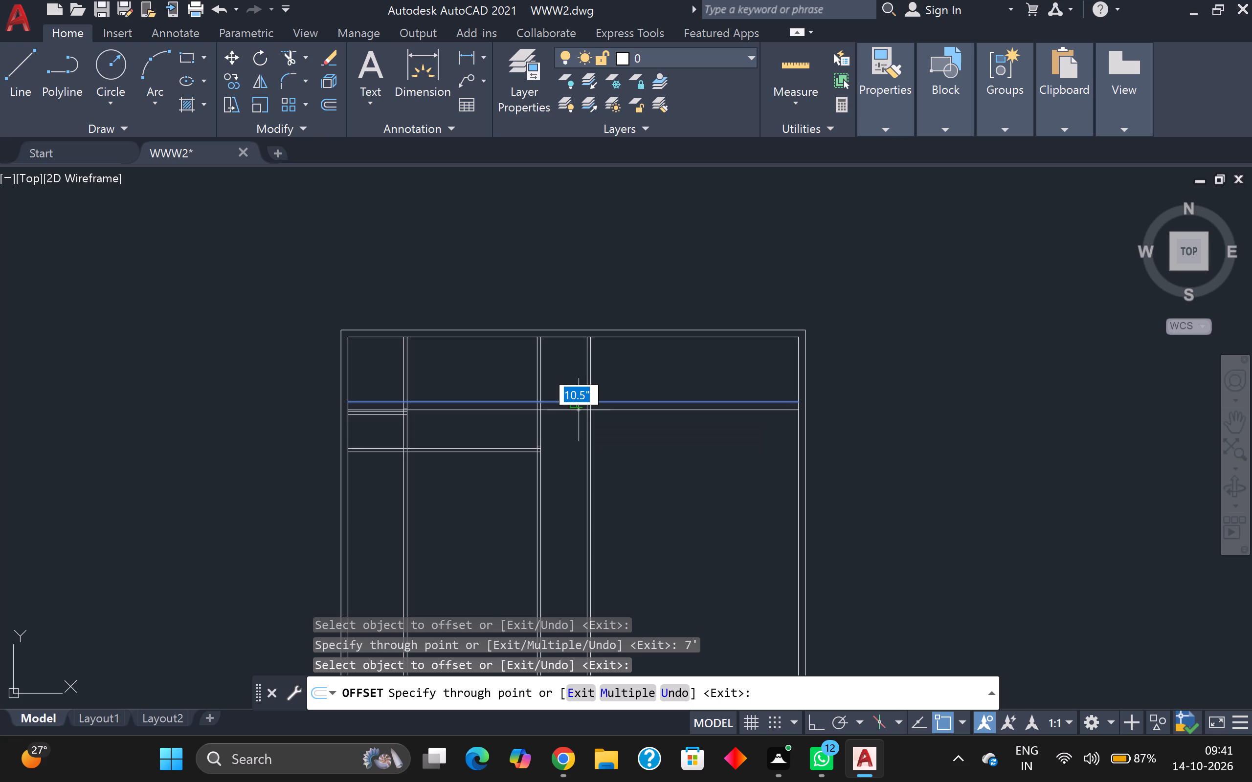
pyautogui.write('4.5')
pyautogui.press('Return')
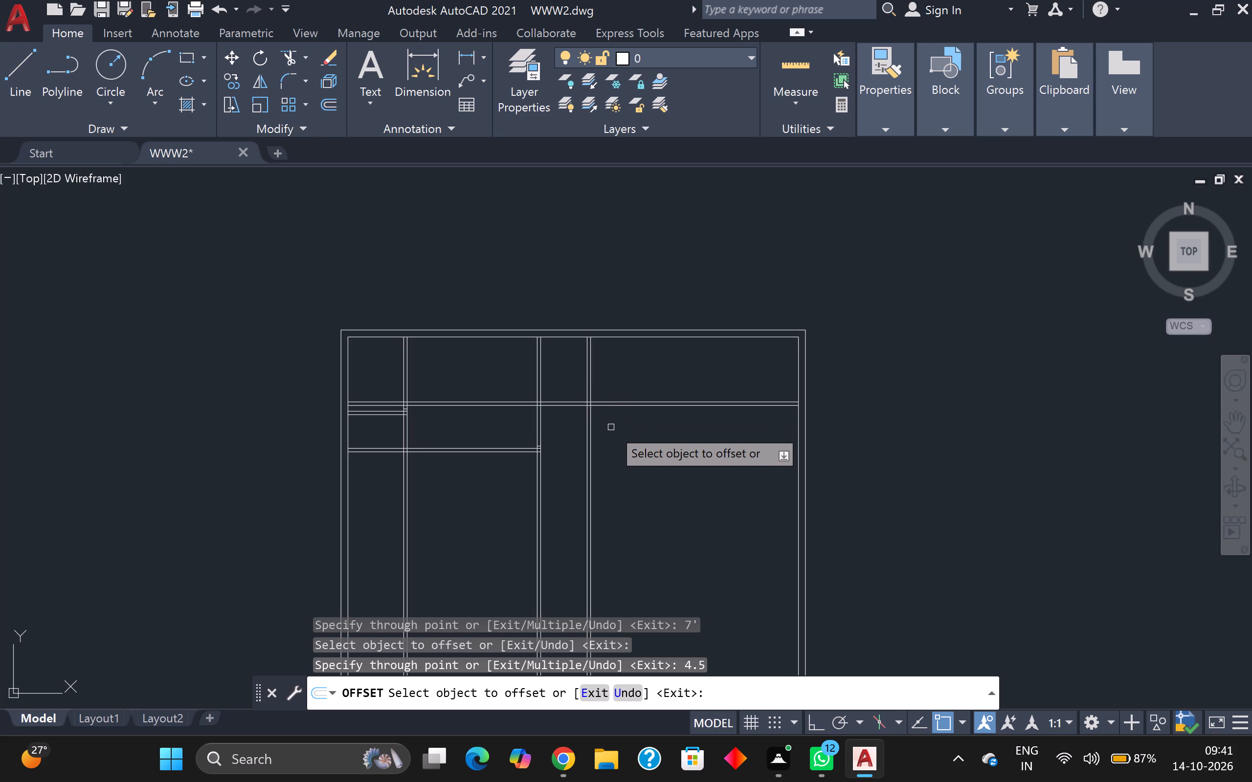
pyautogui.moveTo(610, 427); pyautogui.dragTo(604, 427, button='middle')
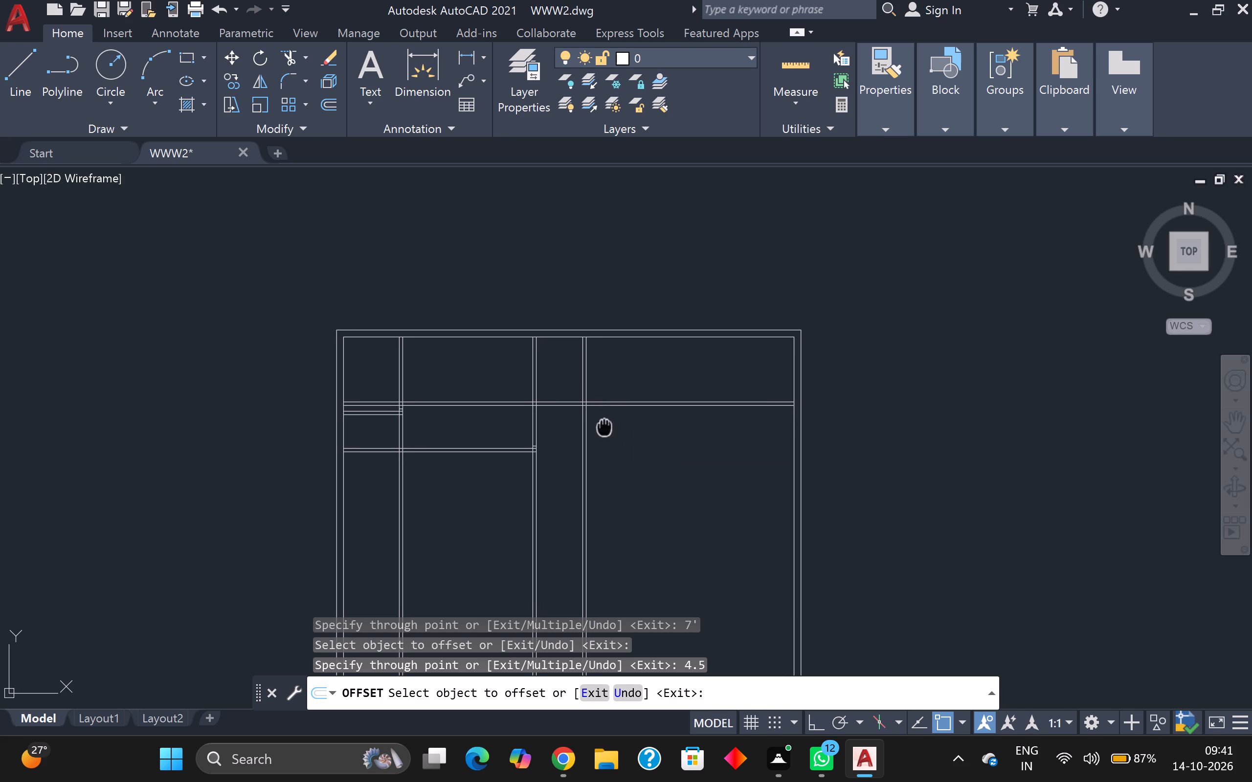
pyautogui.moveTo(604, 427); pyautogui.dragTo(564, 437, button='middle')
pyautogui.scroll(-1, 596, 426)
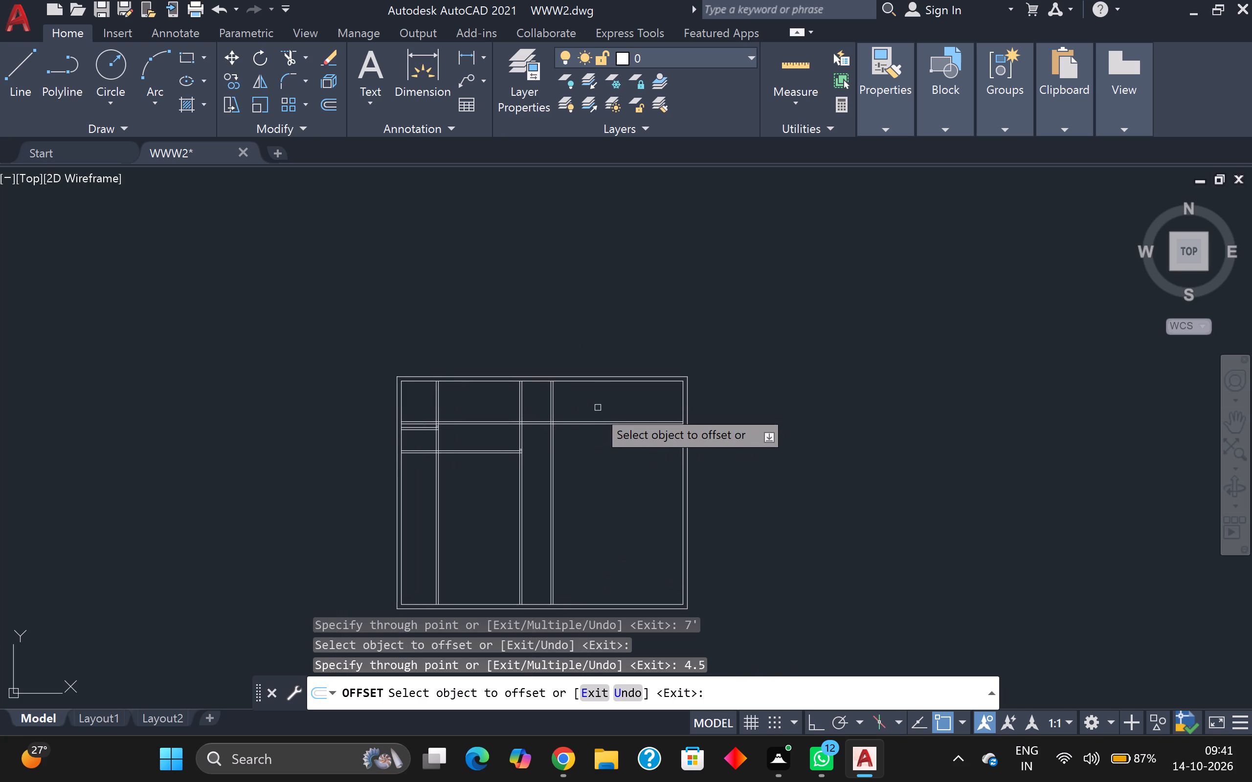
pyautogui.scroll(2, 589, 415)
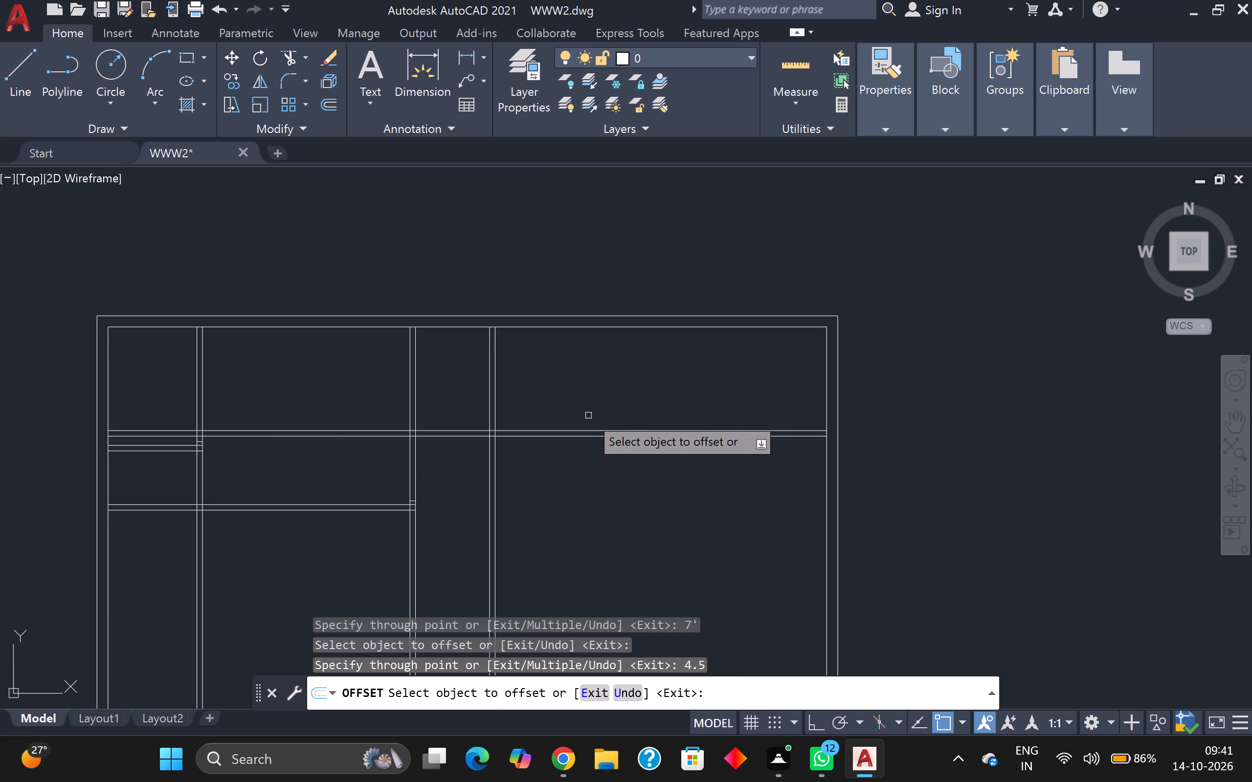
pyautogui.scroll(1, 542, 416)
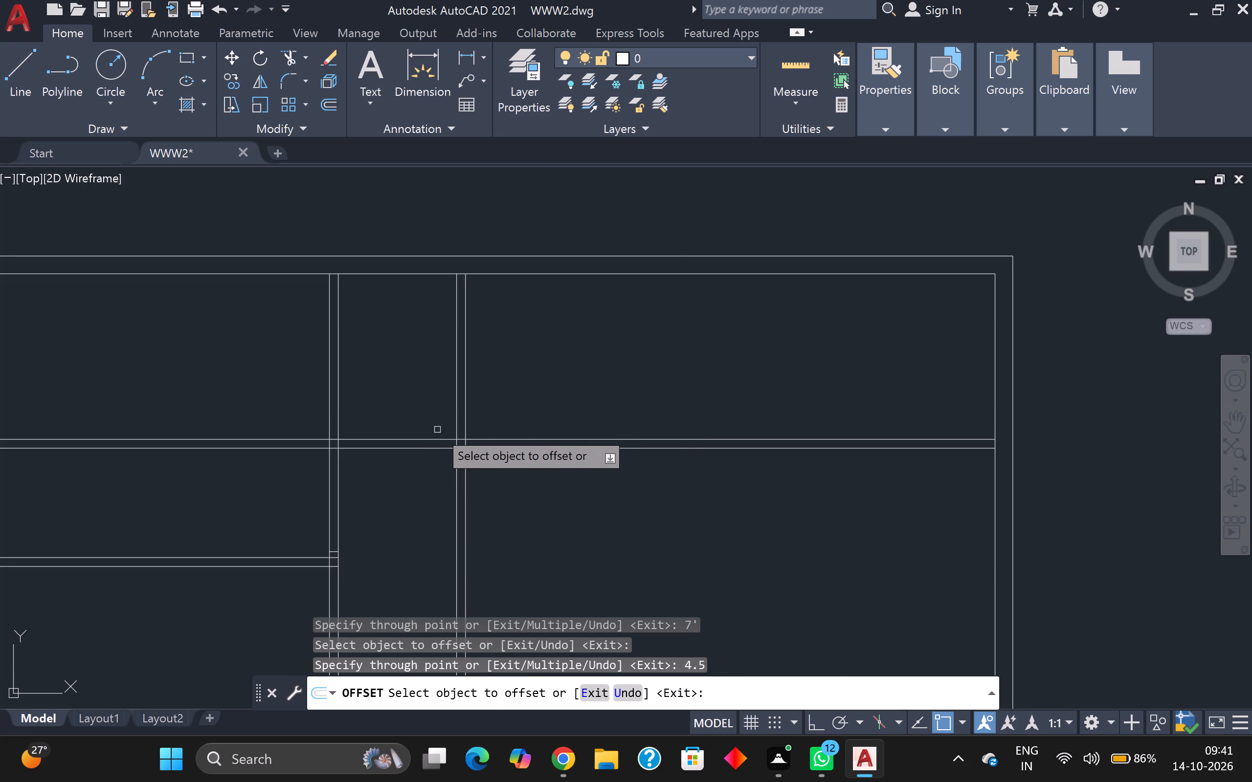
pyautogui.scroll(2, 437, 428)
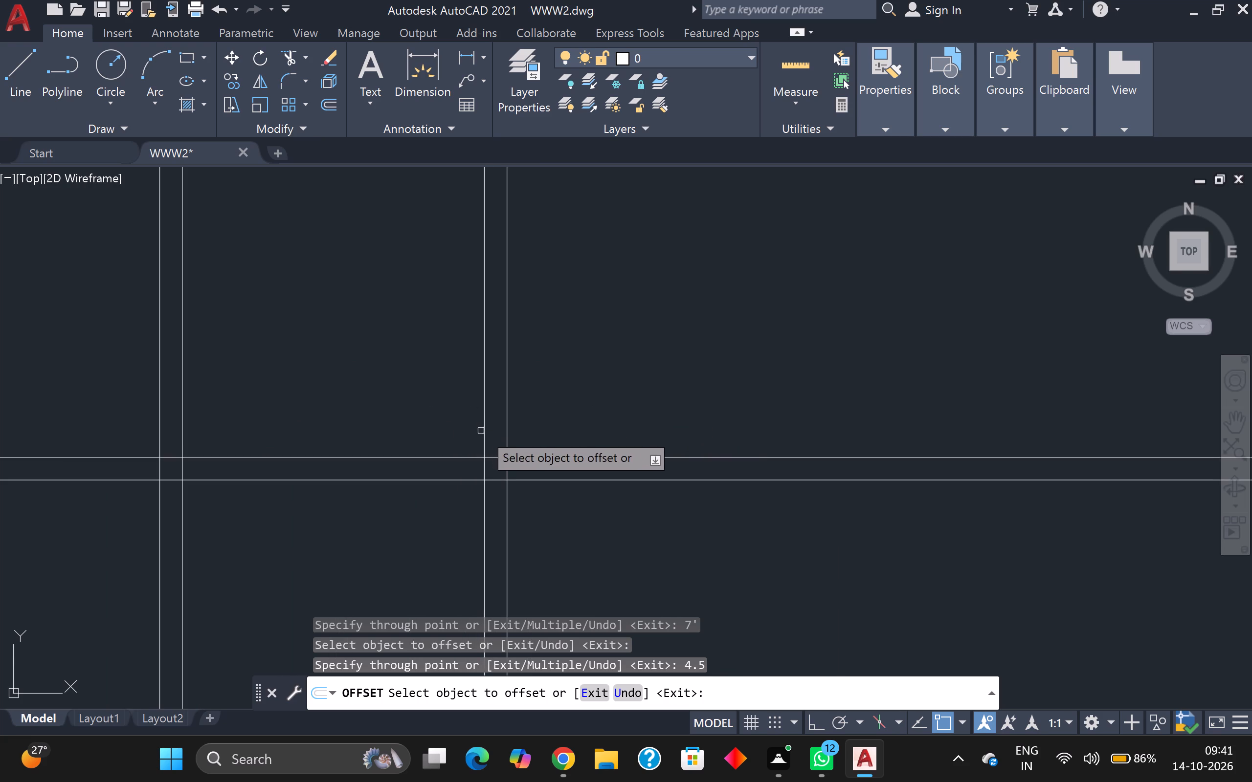
# Offset the third vertical partition's left-hand line 3 inches to the left.
pyautogui.click(483, 432)
pyautogui.press('3')
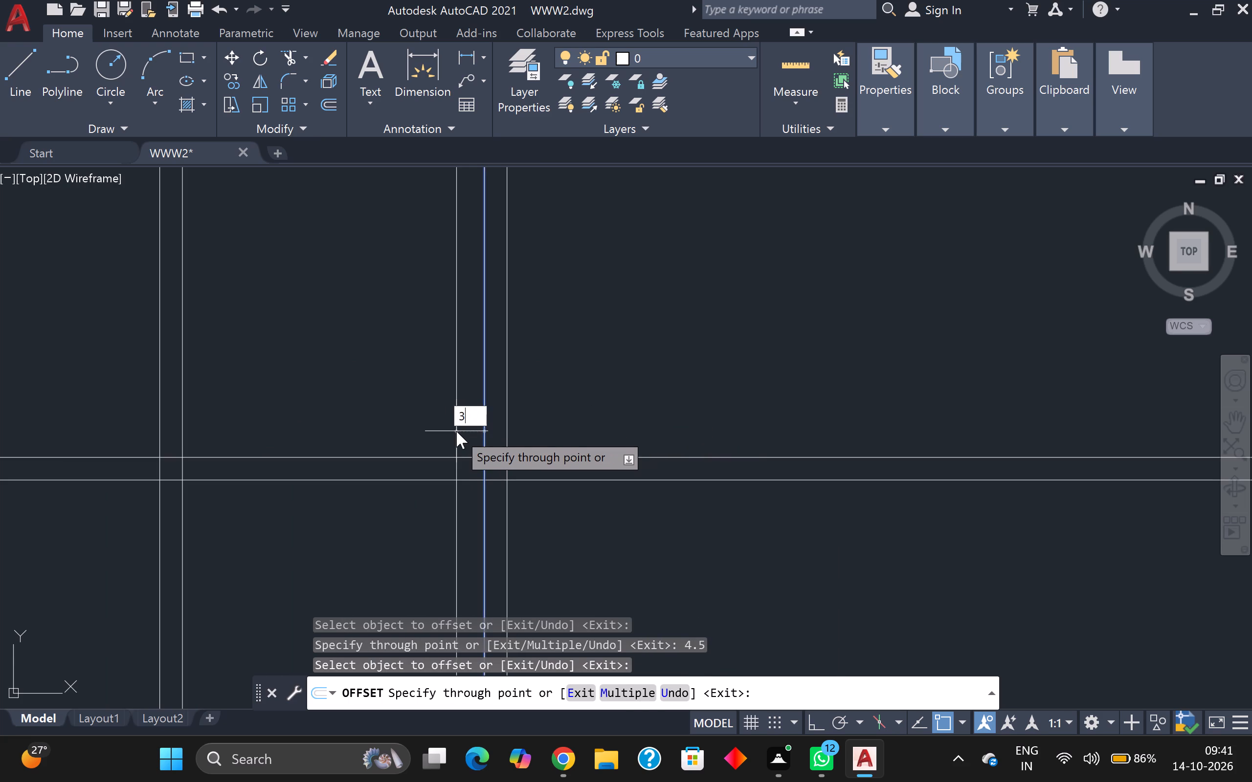
pyautogui.press('Return')
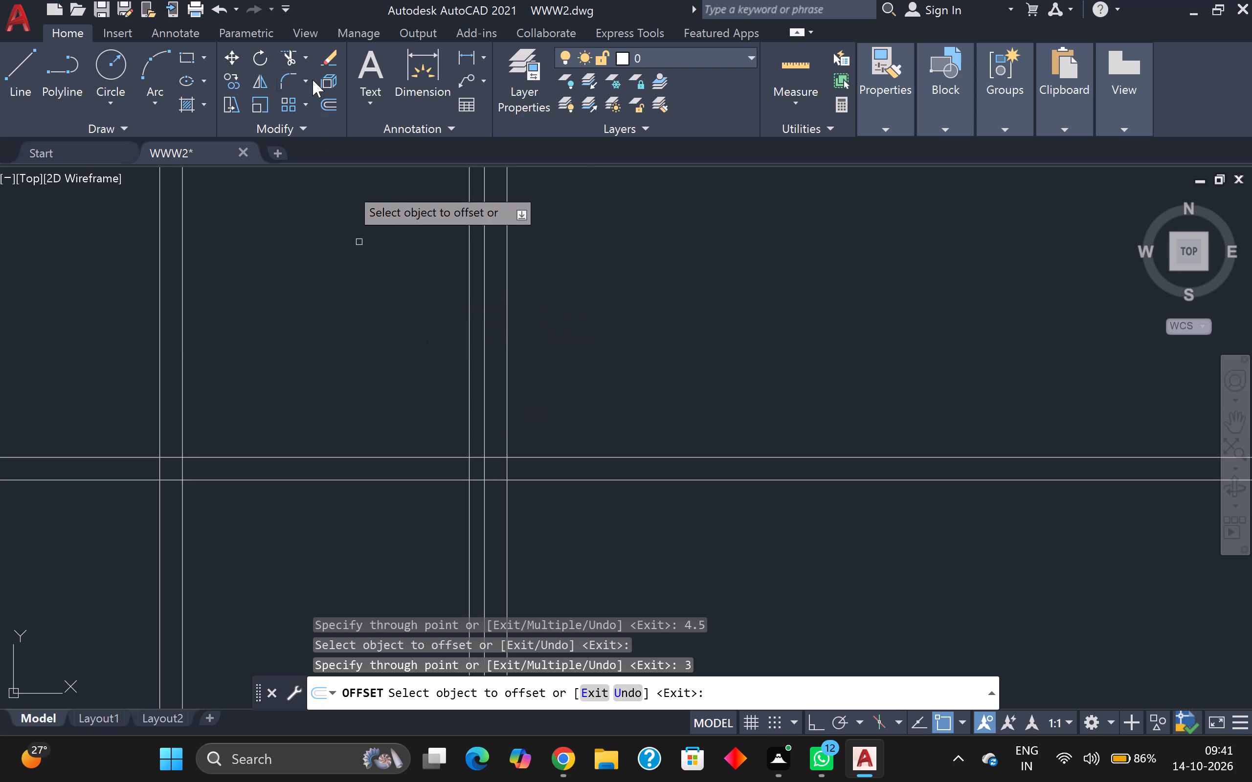
# Trim the third vertical partition's lines below the upper horizontal partition, and reduce the 3-inch offset line to the short piece inside that partition.
pyautogui.click(291, 54)
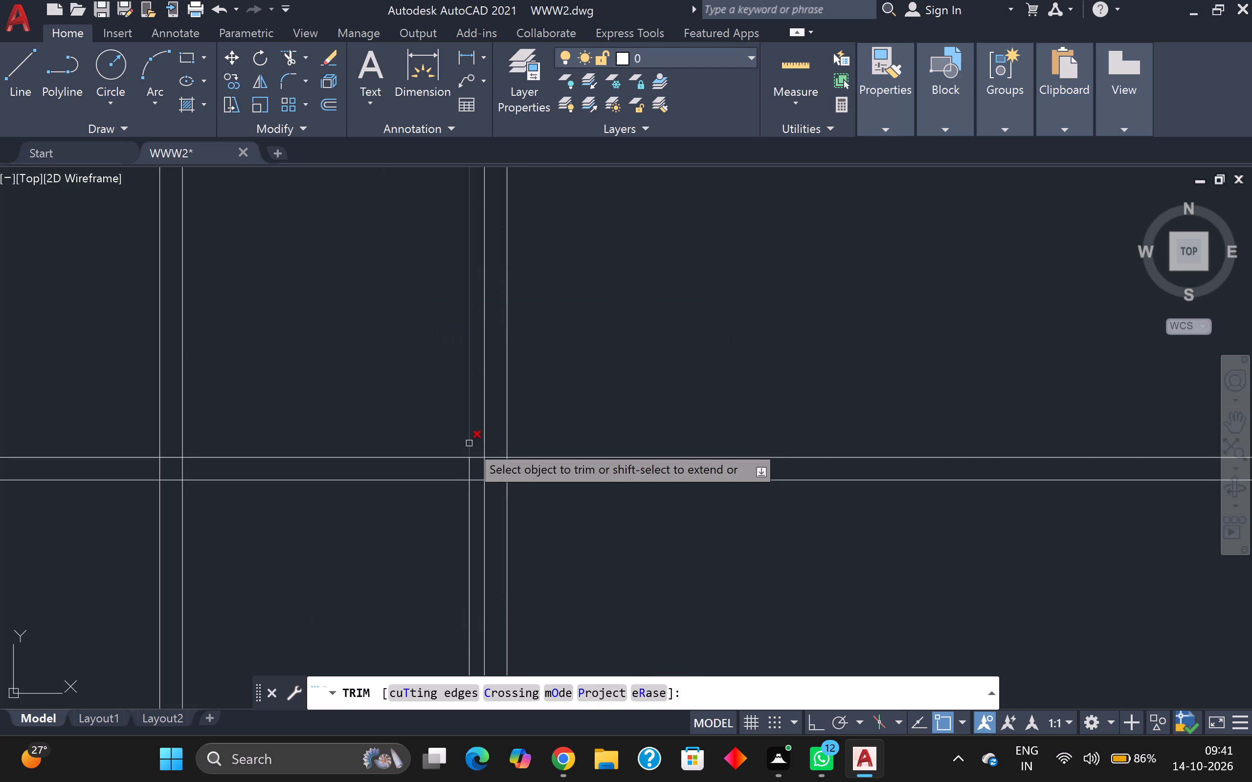
pyautogui.click(469, 443)
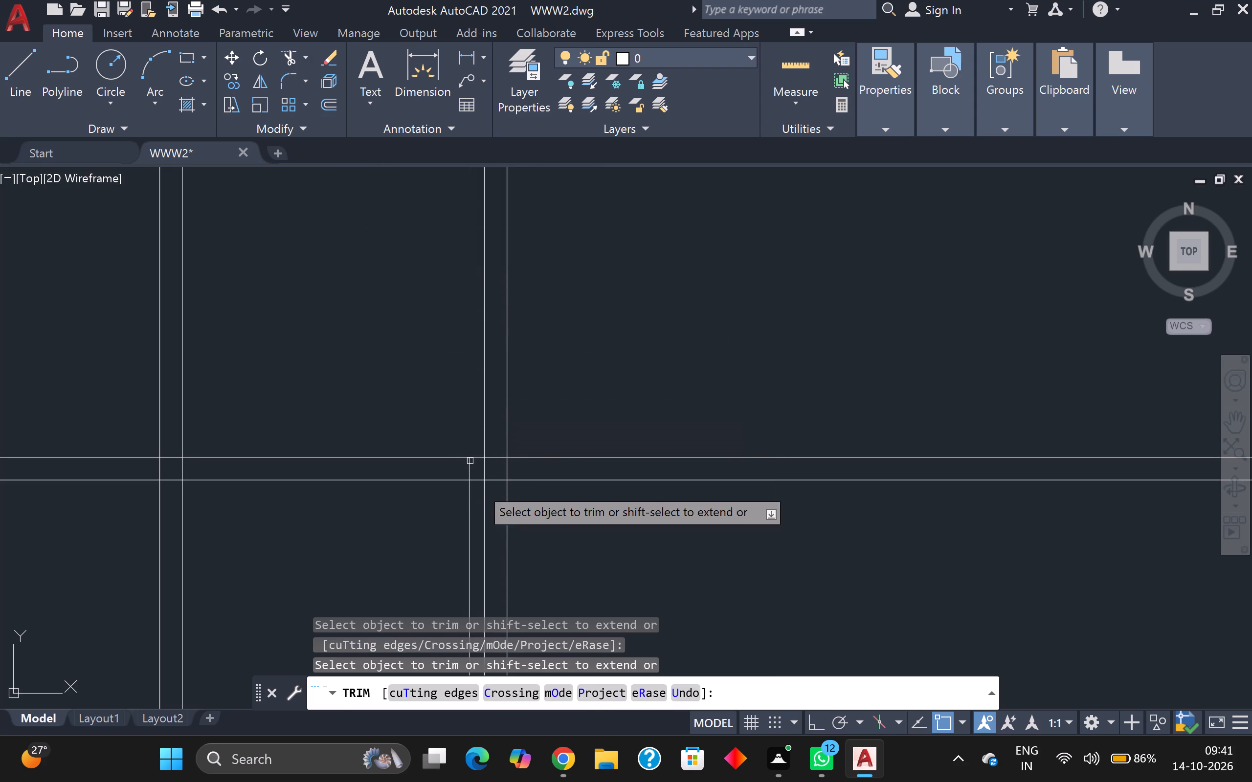
pyautogui.click(450, 510)
pyautogui.click(580, 520)
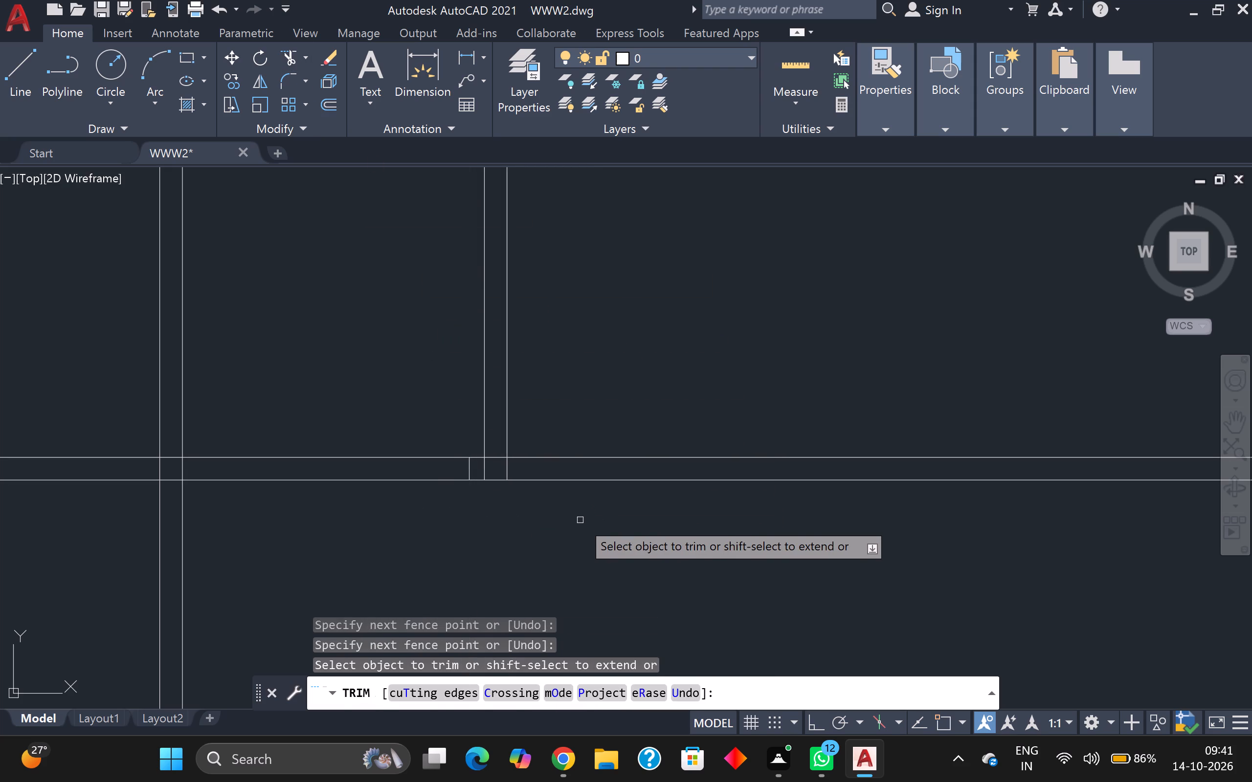
pyautogui.scroll(-3, 581, 520)
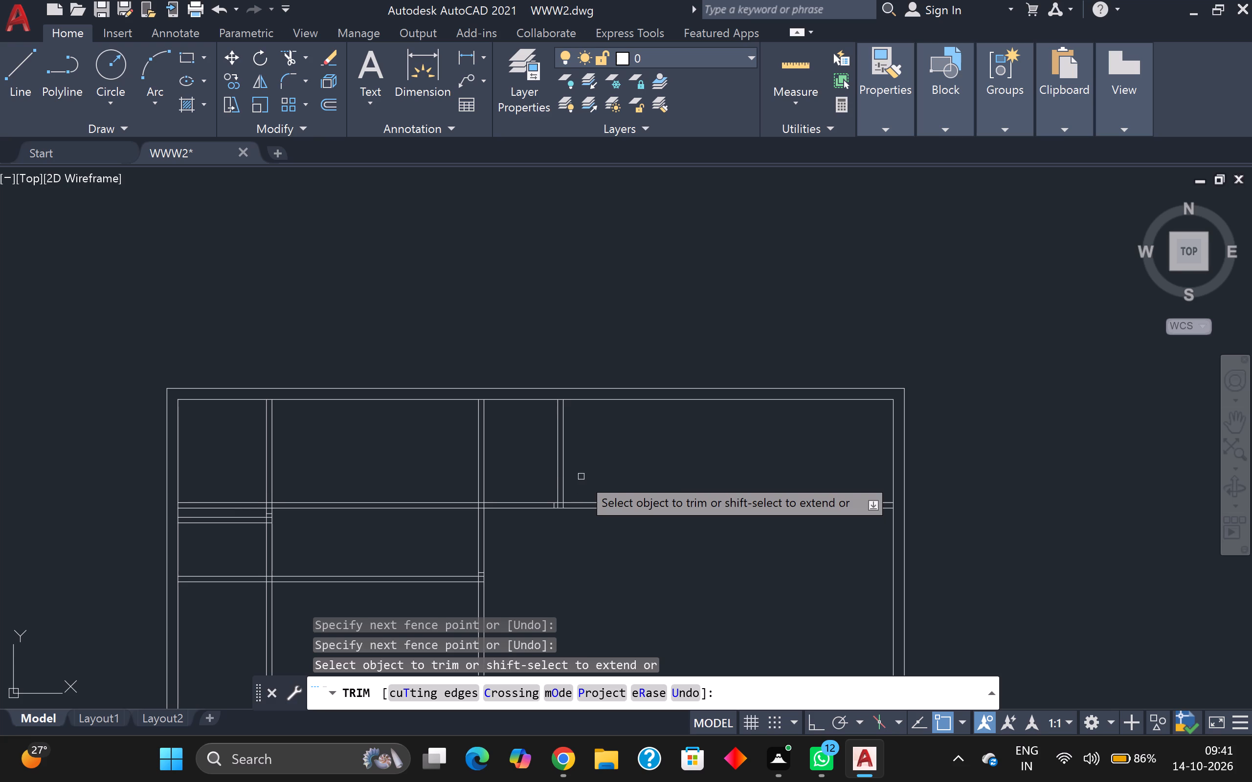
pyautogui.press('Escape')
# Offset the third vertical partition's right-hand line 14' to the right, and offset the inner top wall line 12' downward.
pyautogui.press('o')
pyautogui.press('Return')
pyautogui.press('Return')
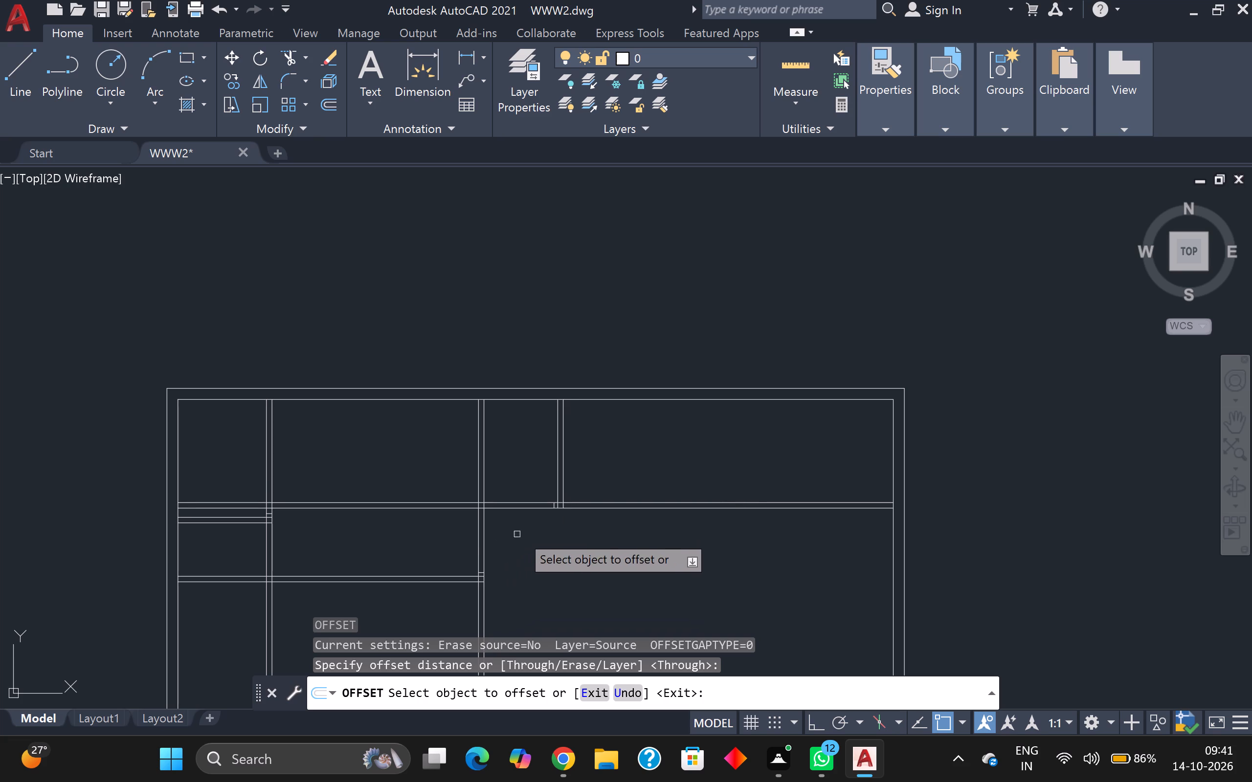
pyautogui.click(565, 493)
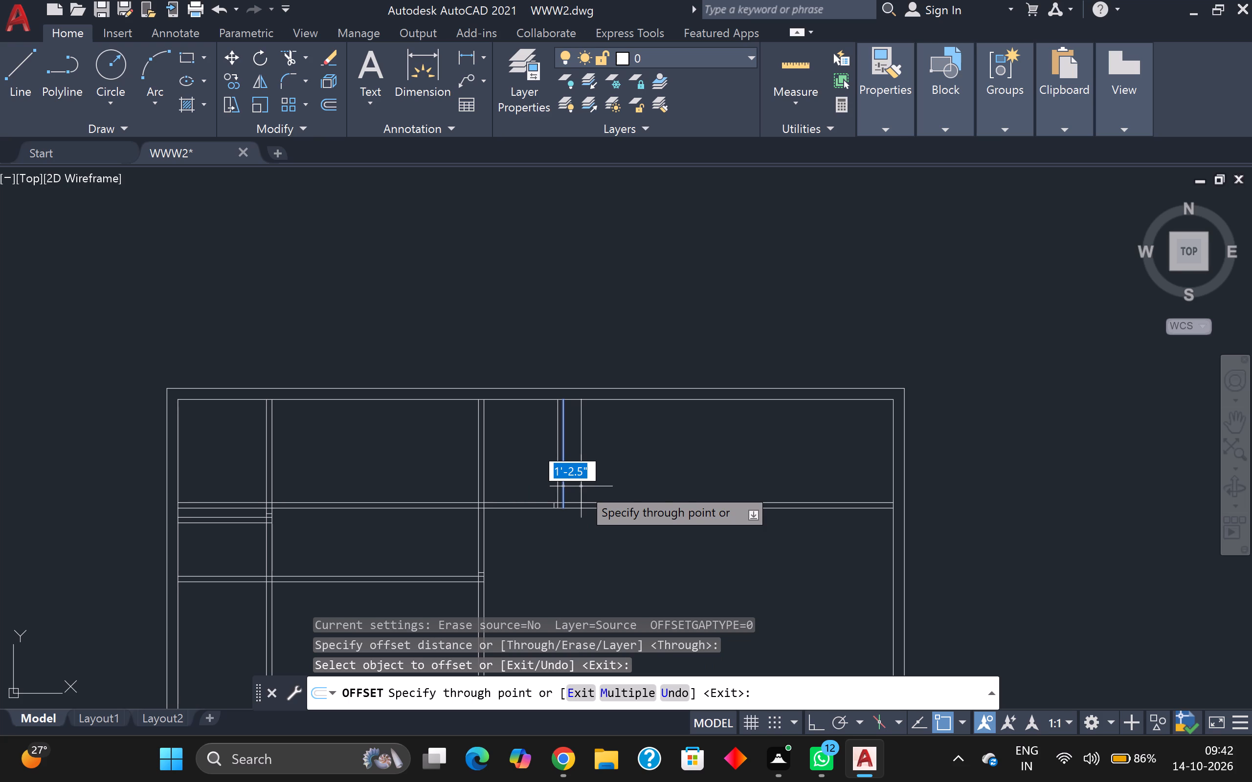
pyautogui.press('1')
pyautogui.press('4')
pyautogui.press("'")
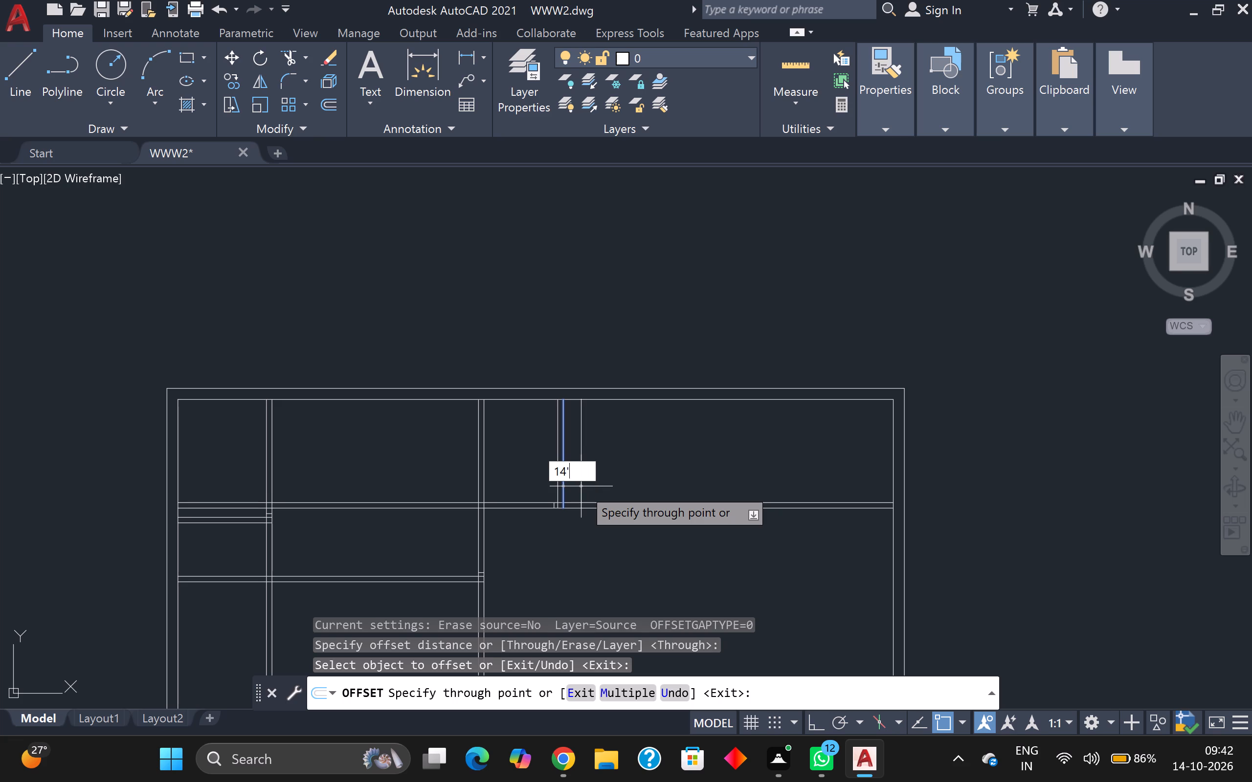
pyautogui.press('Return')
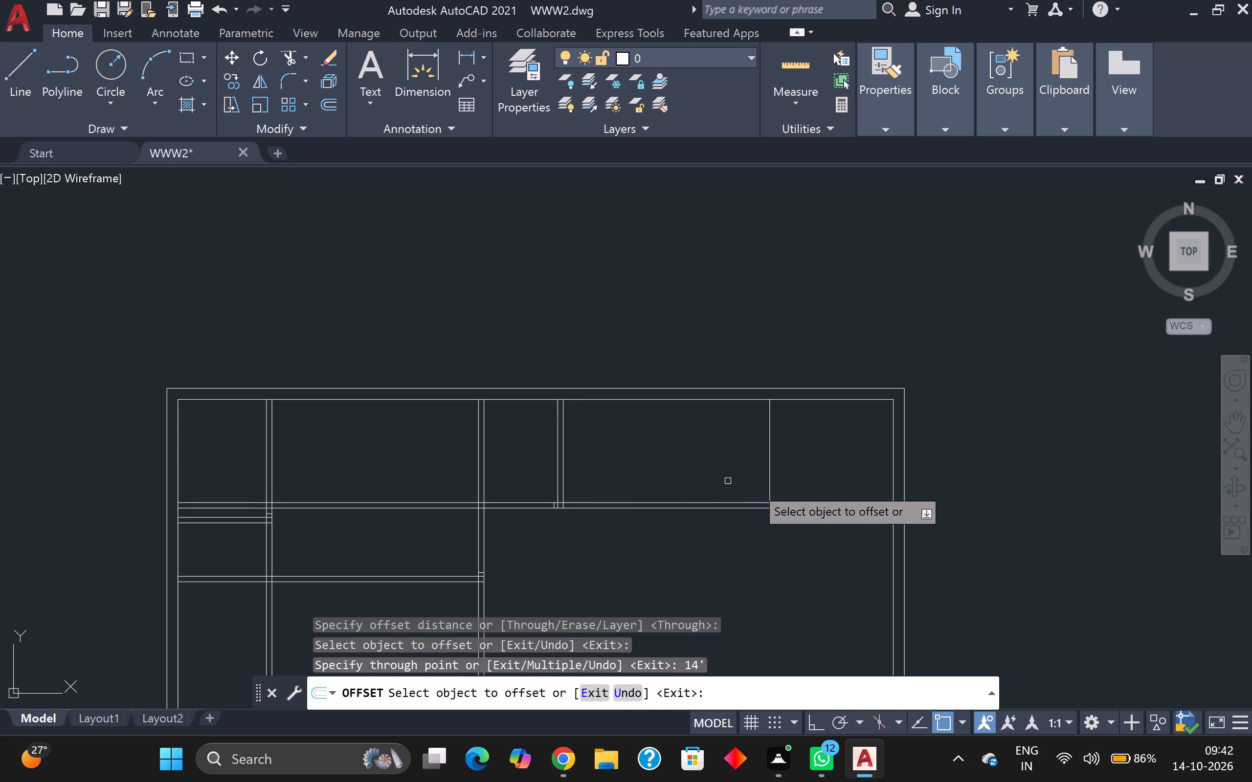
pyautogui.click(683, 400)
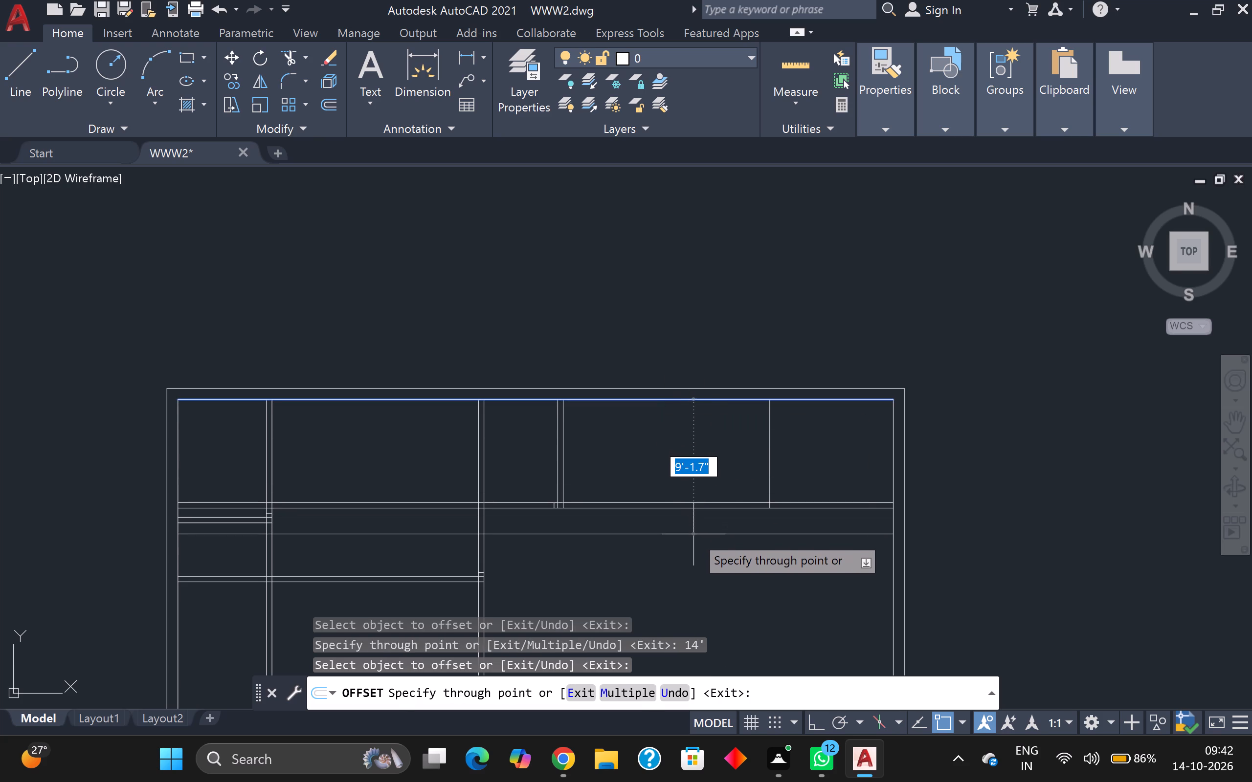
pyautogui.write("12'")
pyautogui.press('Return')
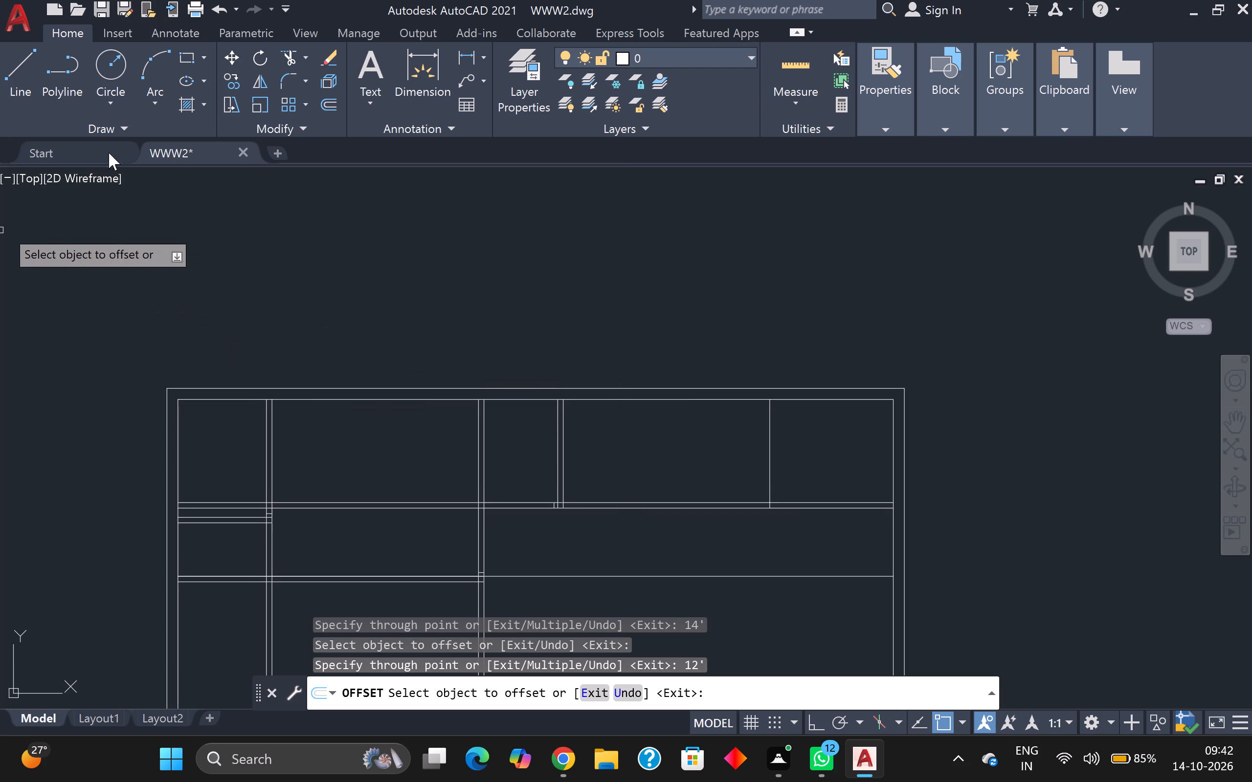
# Offset the new vertical line 4.5 inches to the right and the new horizontal line 4.5 inches downward to form two partitions.
pyautogui.click(768, 443)
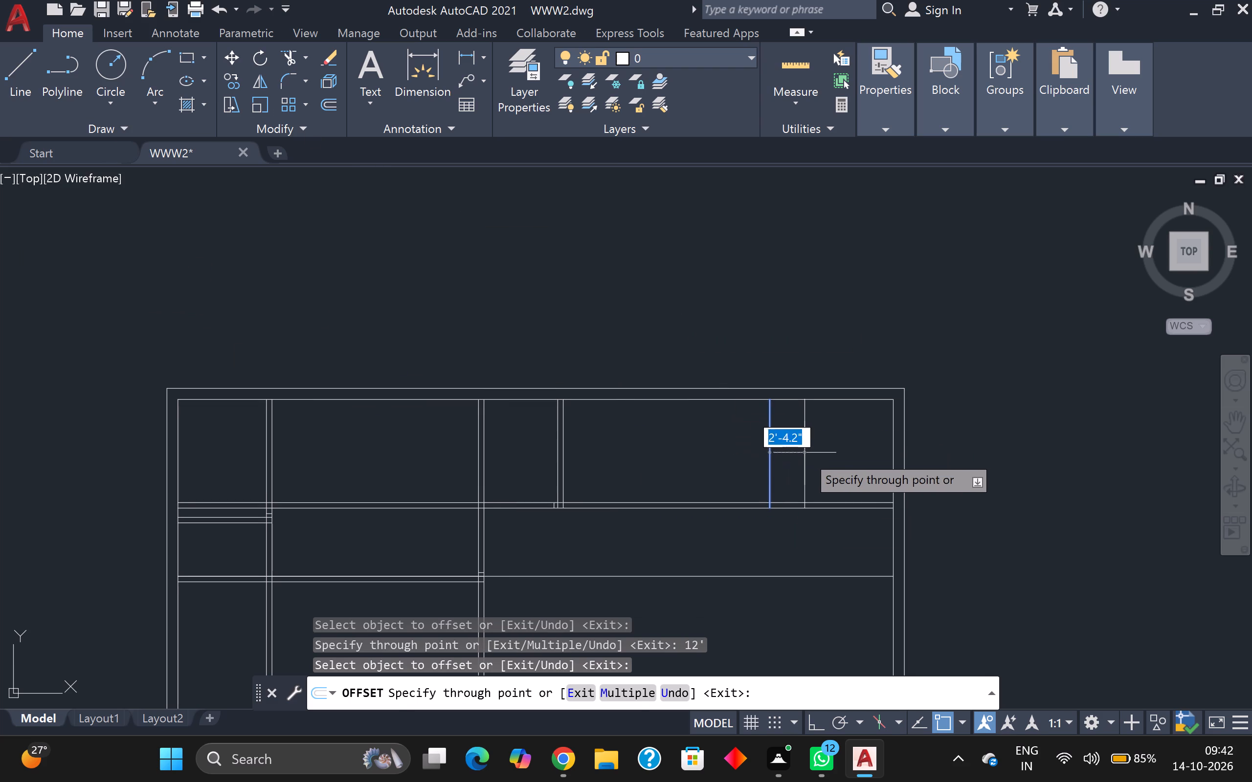
pyautogui.write('4.')
pyautogui.press('5')
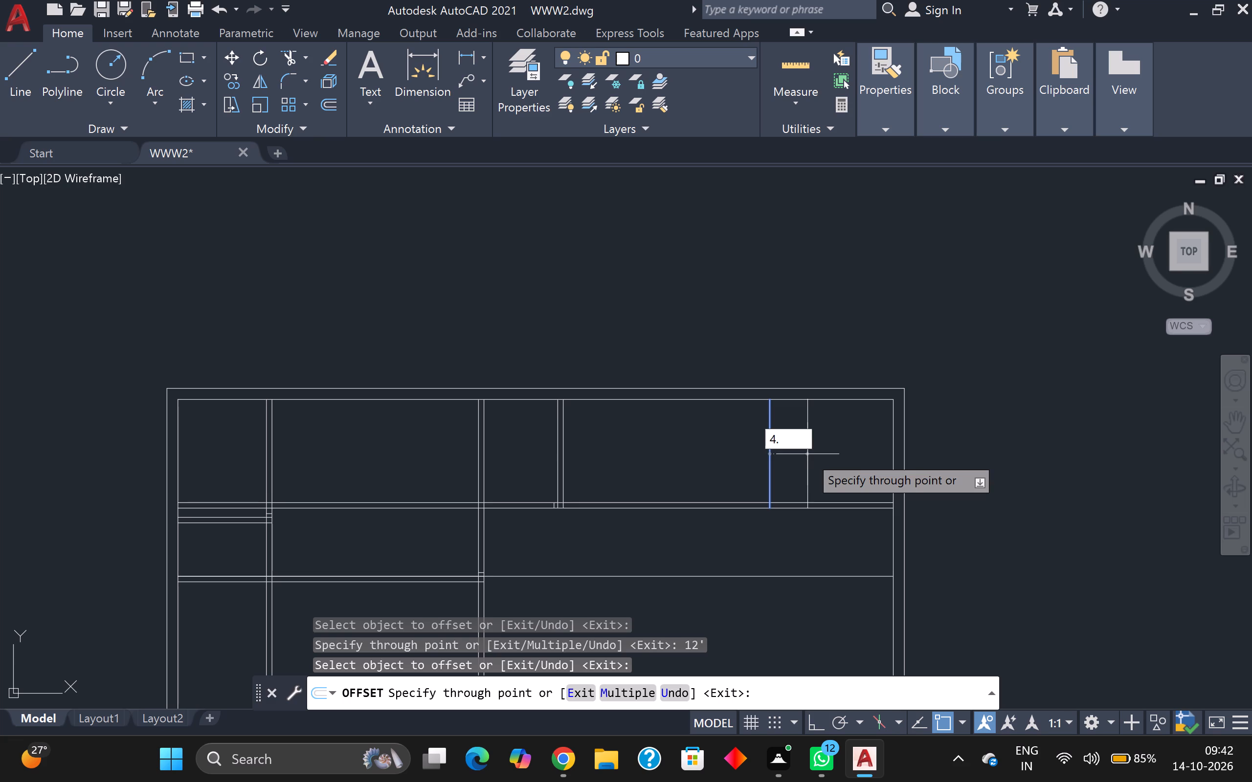
pyautogui.press('Return')
pyautogui.scroll(-1, 804, 452)
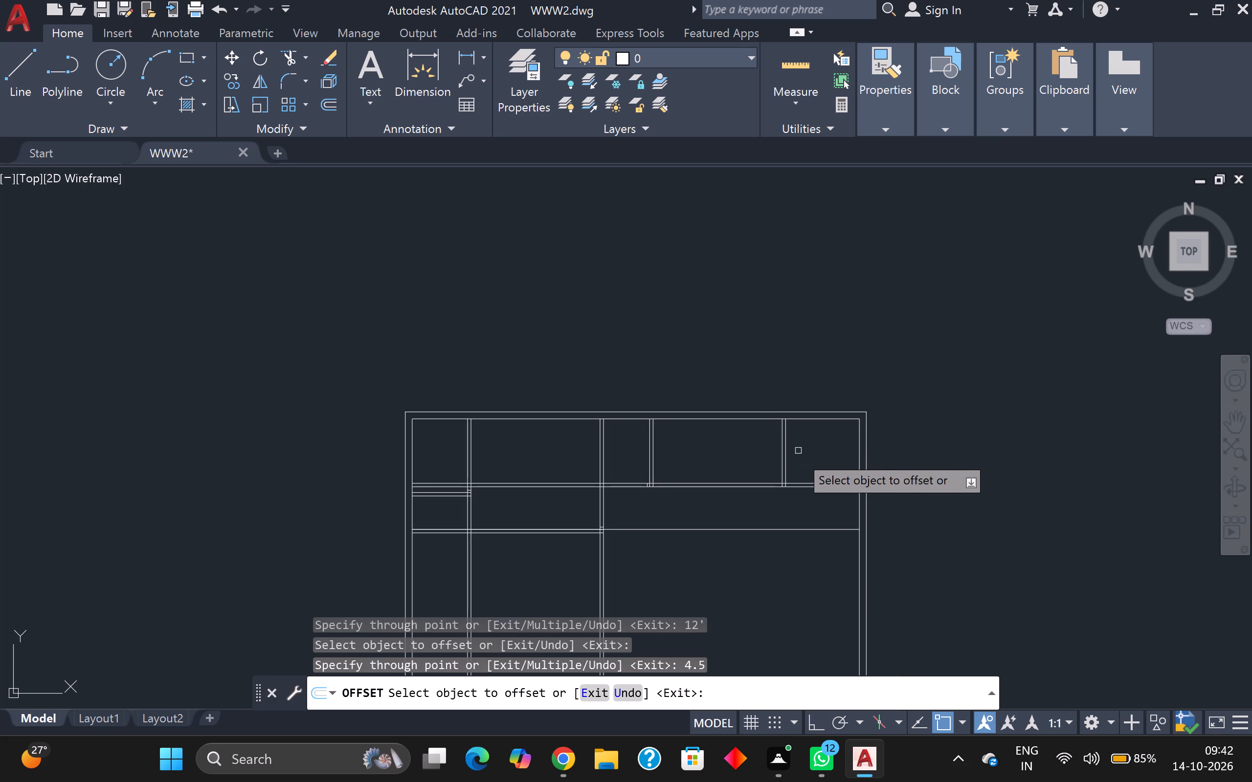
pyautogui.click(804, 532)
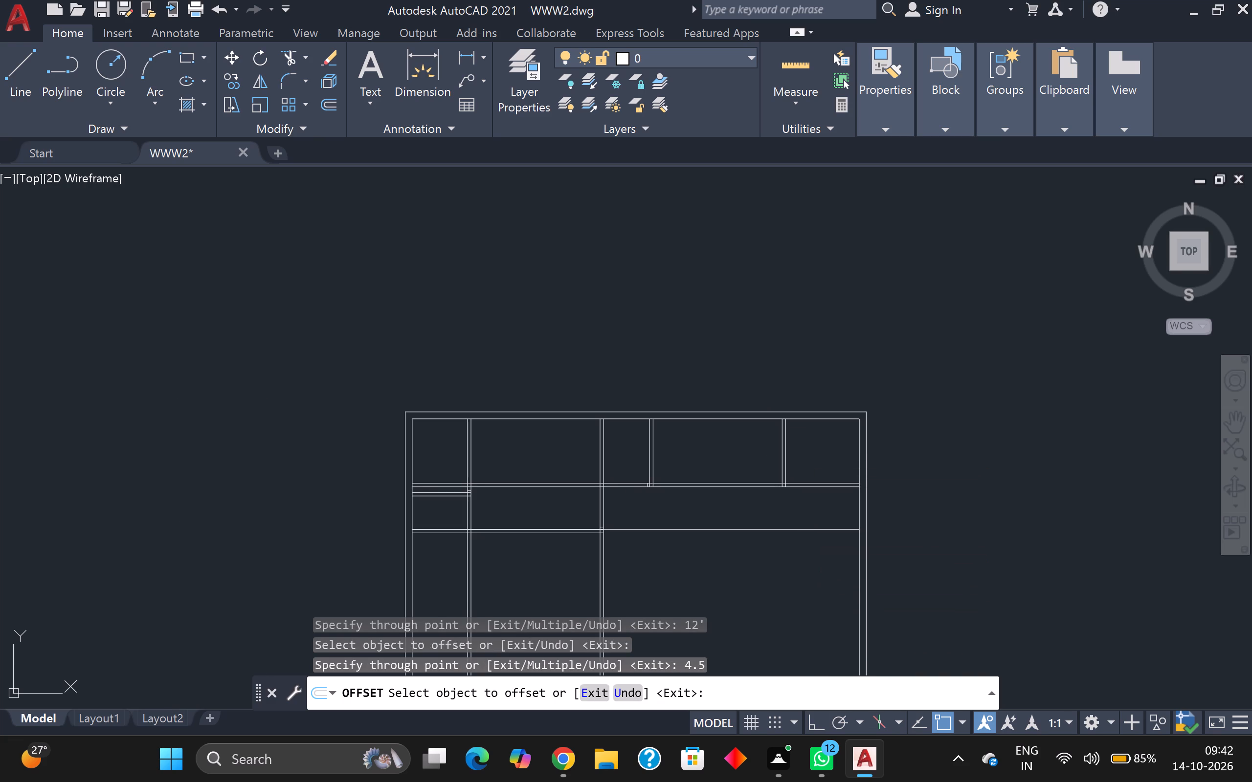
pyautogui.write('4.5')
pyautogui.press('Return')
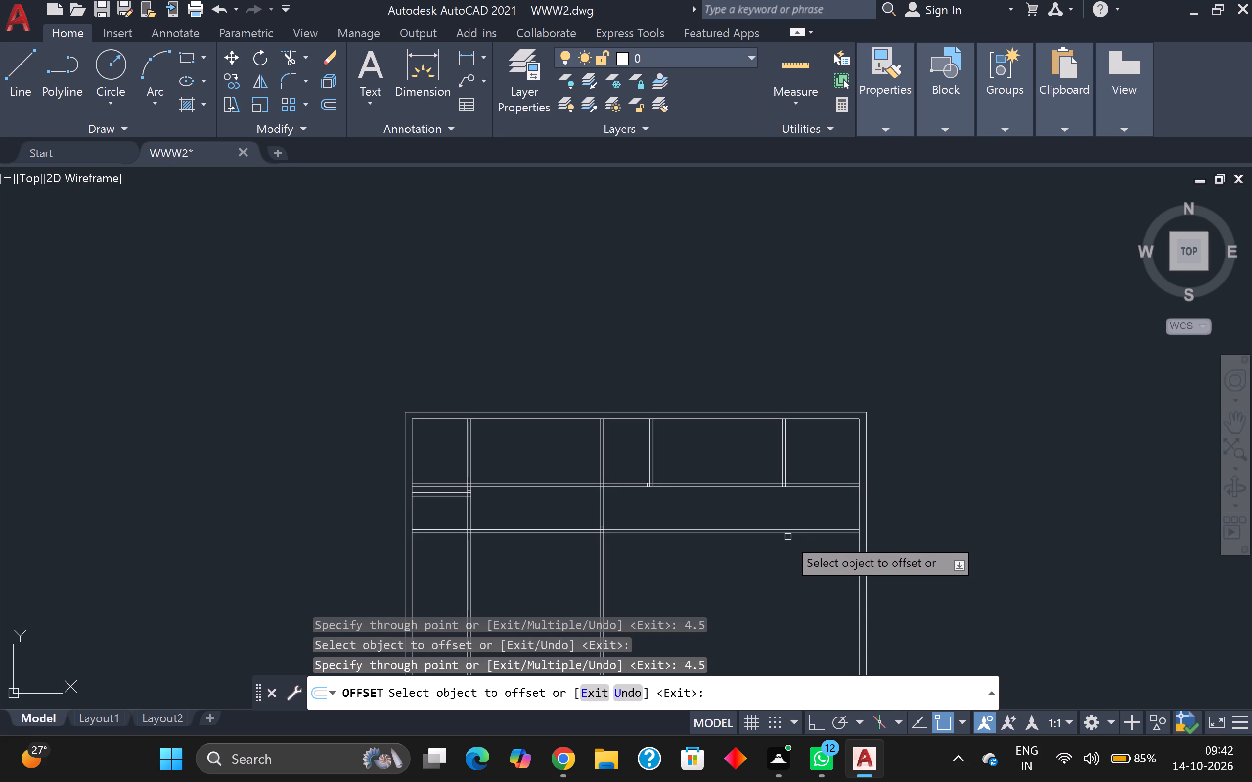
# Extend the third vertical partition's right-hand line down to the lower horizontal partition.
pyautogui.scroll(1, 749, 532)
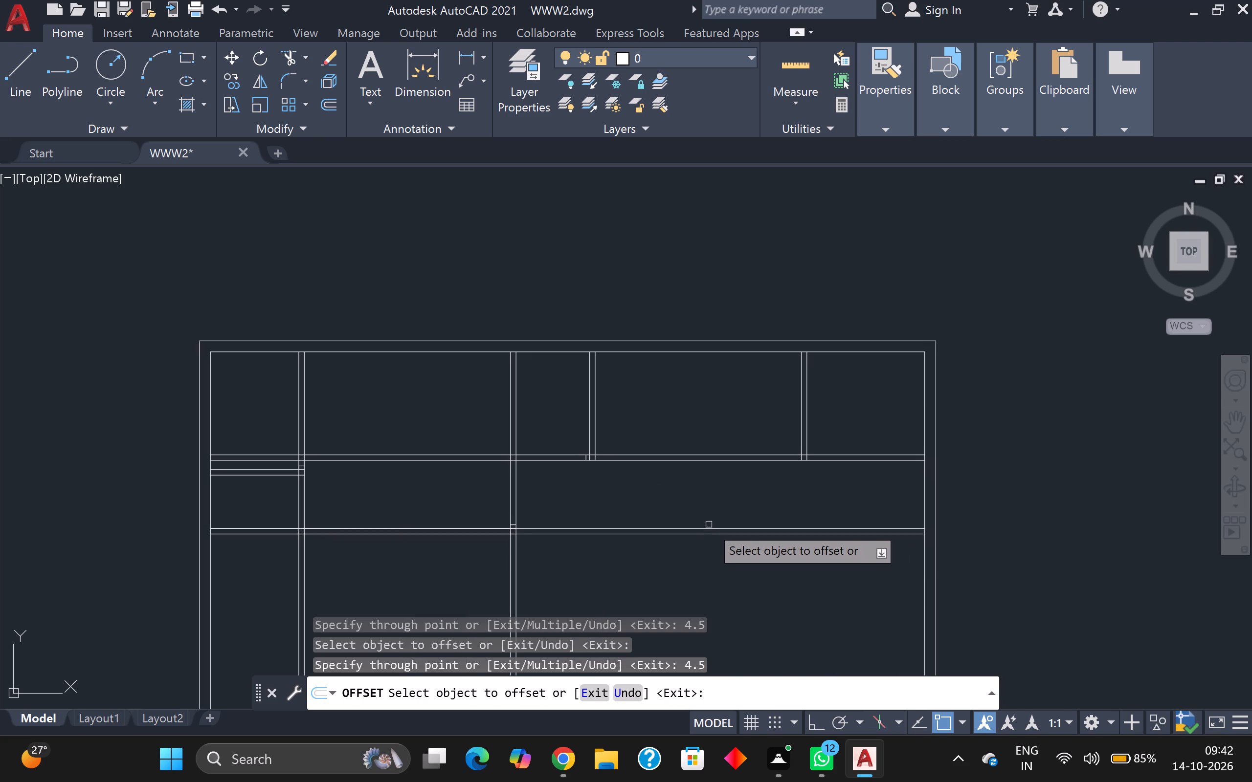
pyautogui.scroll(-2, 708, 522)
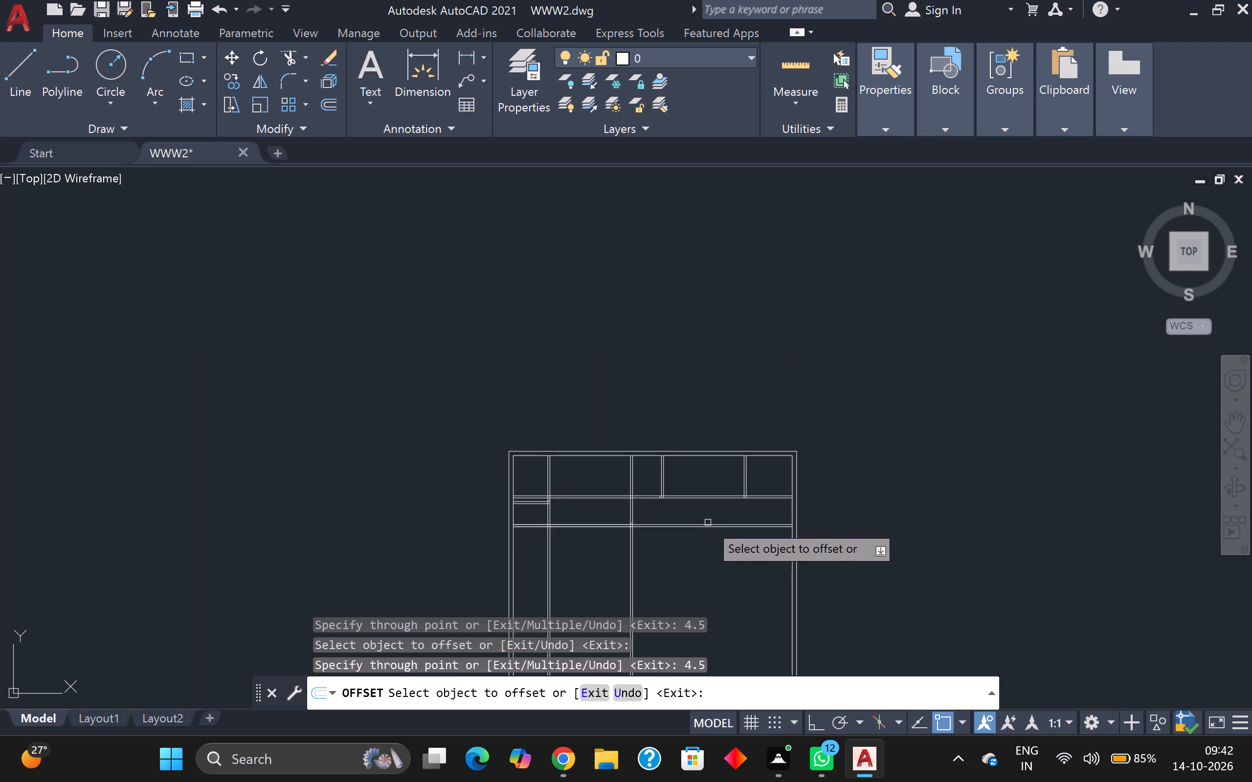
pyautogui.scroll(4, 701, 534)
pyautogui.scroll(-3, 701, 534)
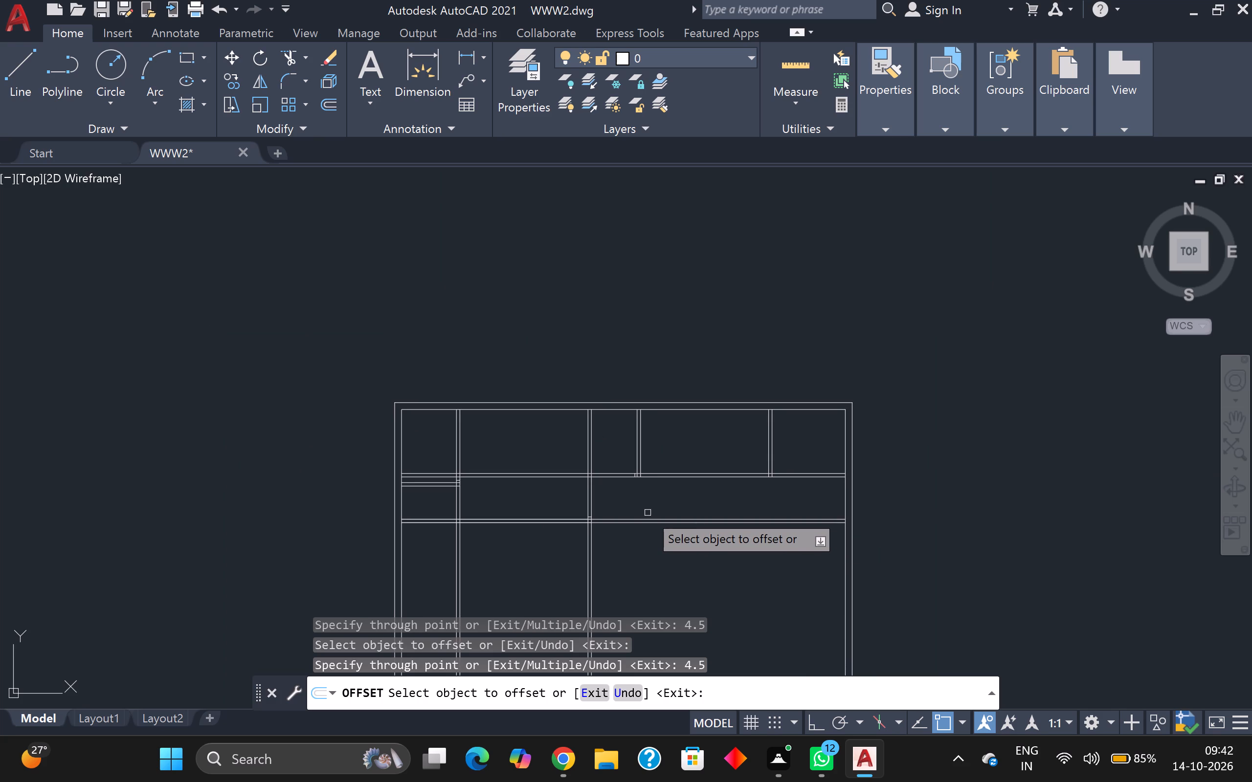
pyautogui.scroll(1, 648, 513)
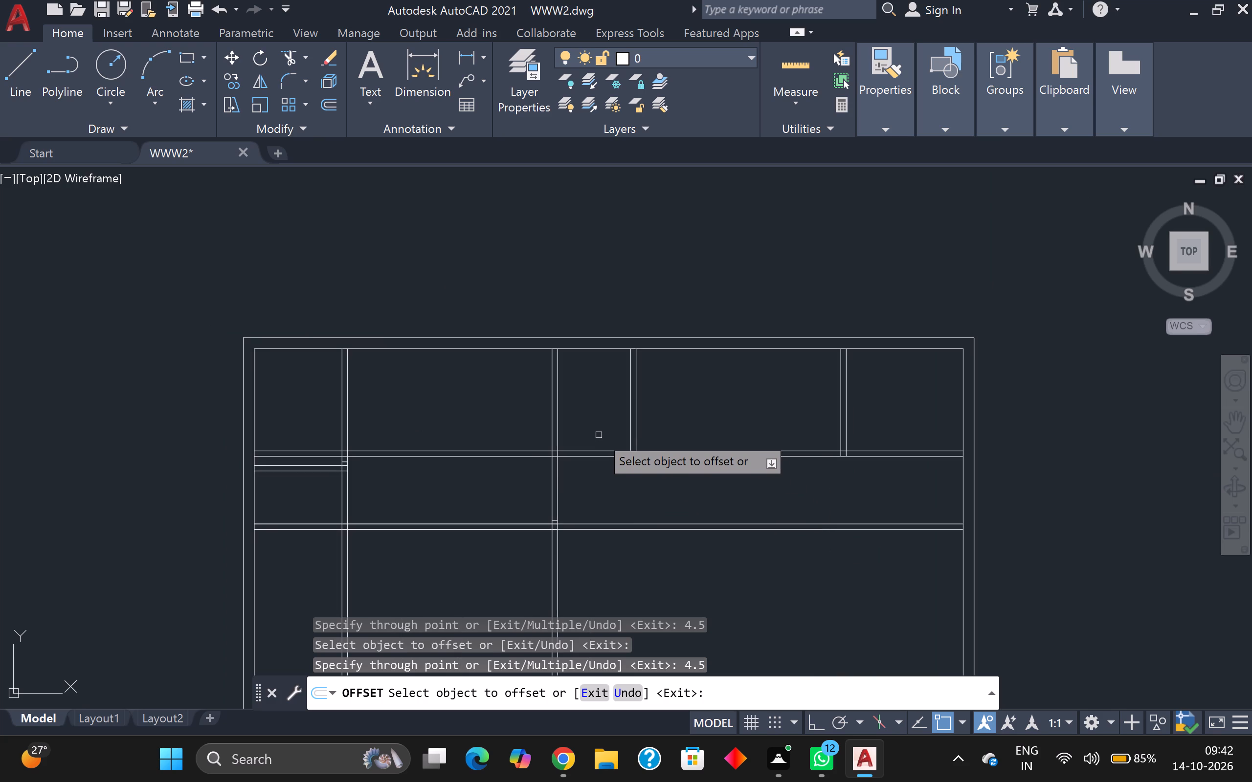
pyautogui.scroll(1, 599, 435)
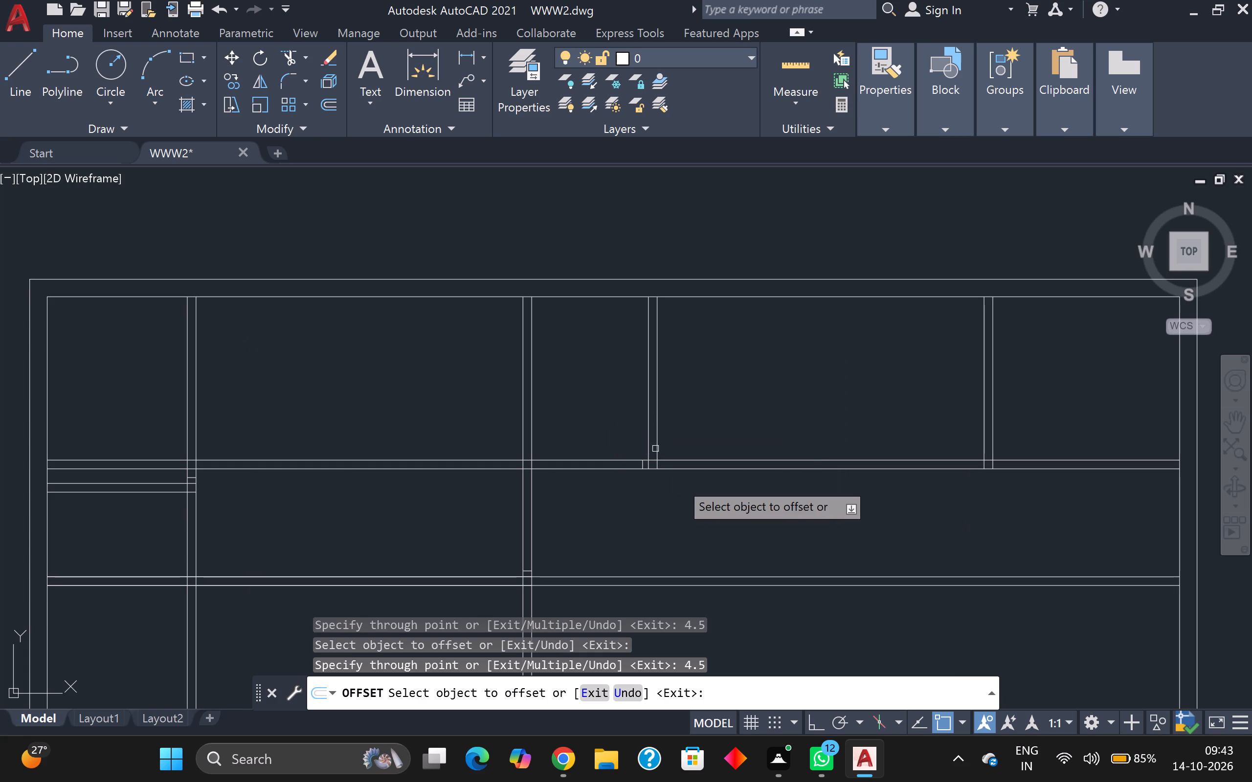
pyautogui.moveTo(672, 475); pyautogui.dragTo(627, 493, button='middle')
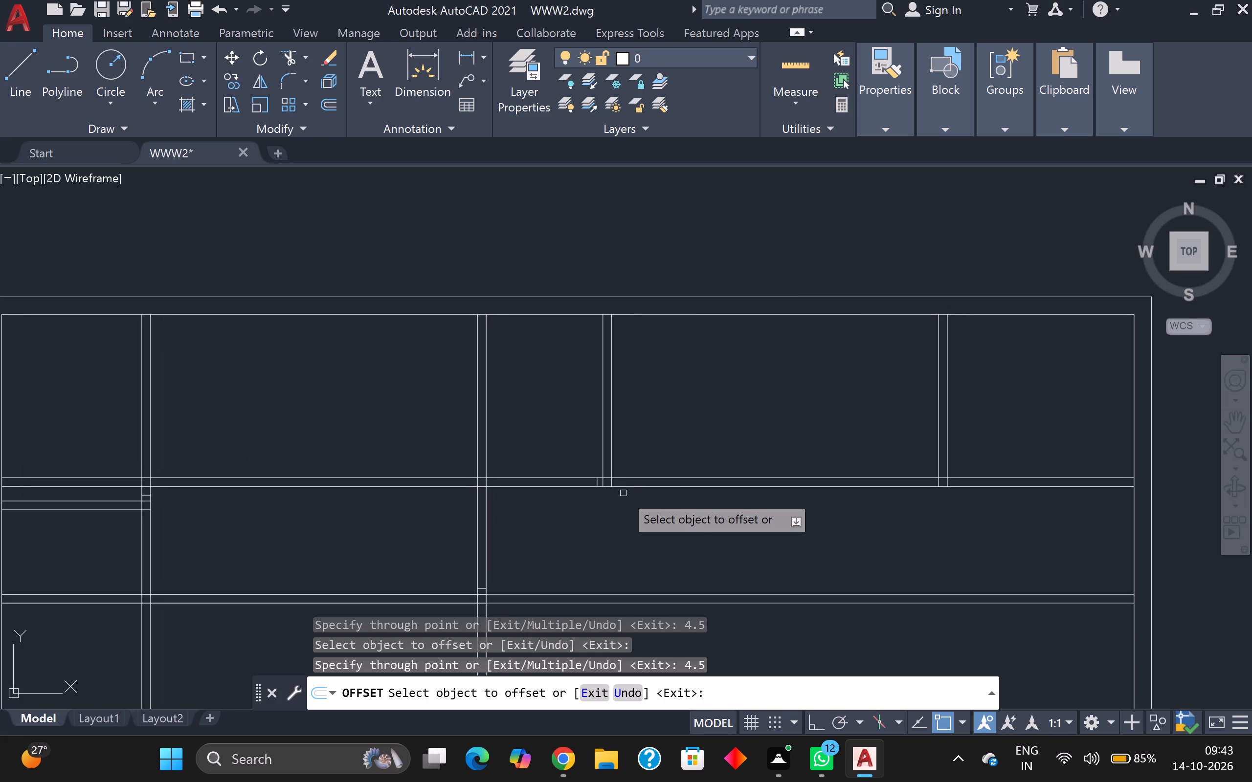
pyautogui.click(288, 60)
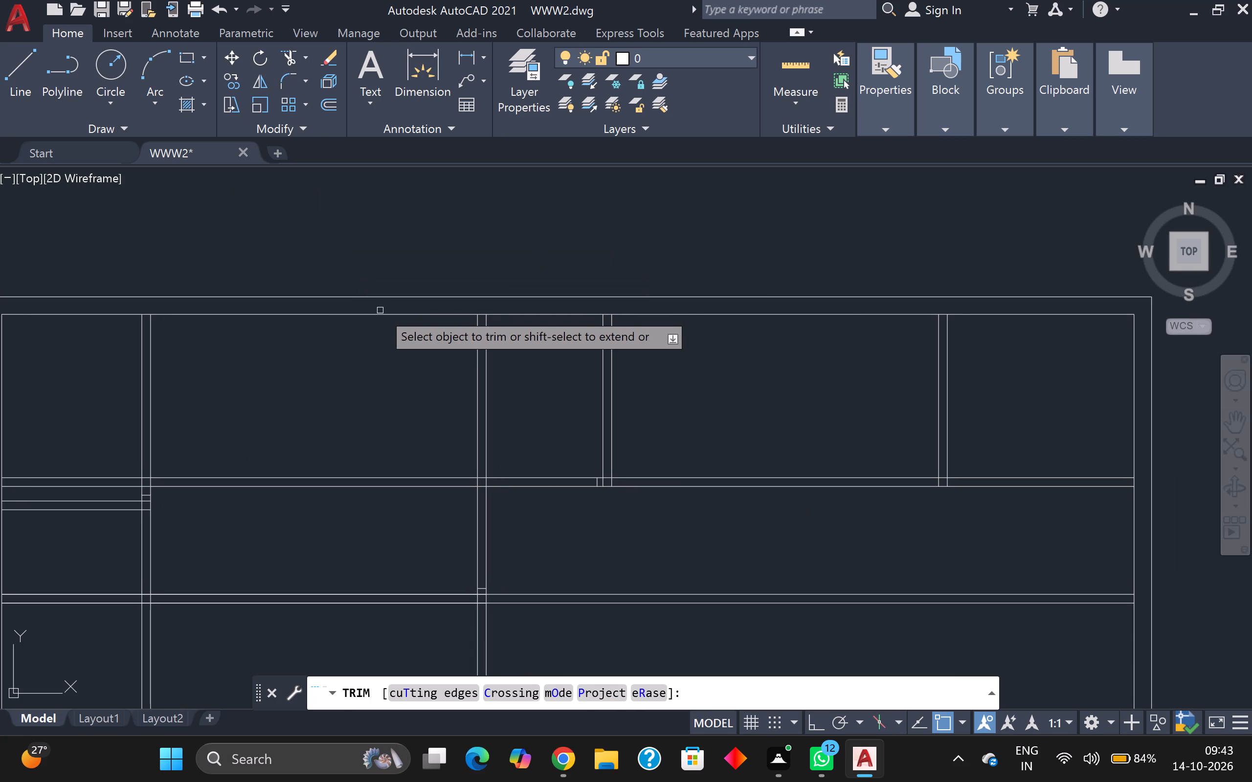
pyautogui.keyDown('shift'); pyautogui.click(612, 476); pyautogui.keyUp('shift')
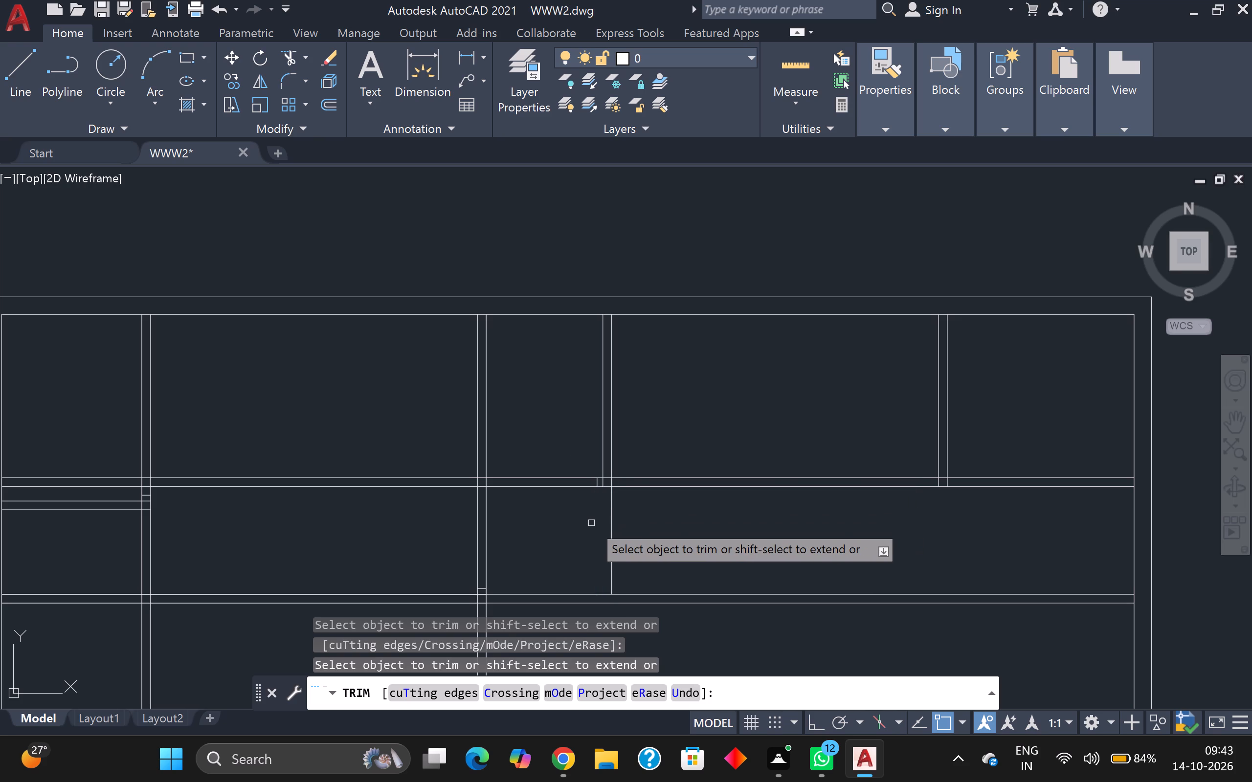
# Trim away the upper horizontal partition's lines between the third and fourth vertical partitions and between the fourth partition and the right-hand outer wall.
pyautogui.scroll(-2, 608, 525)
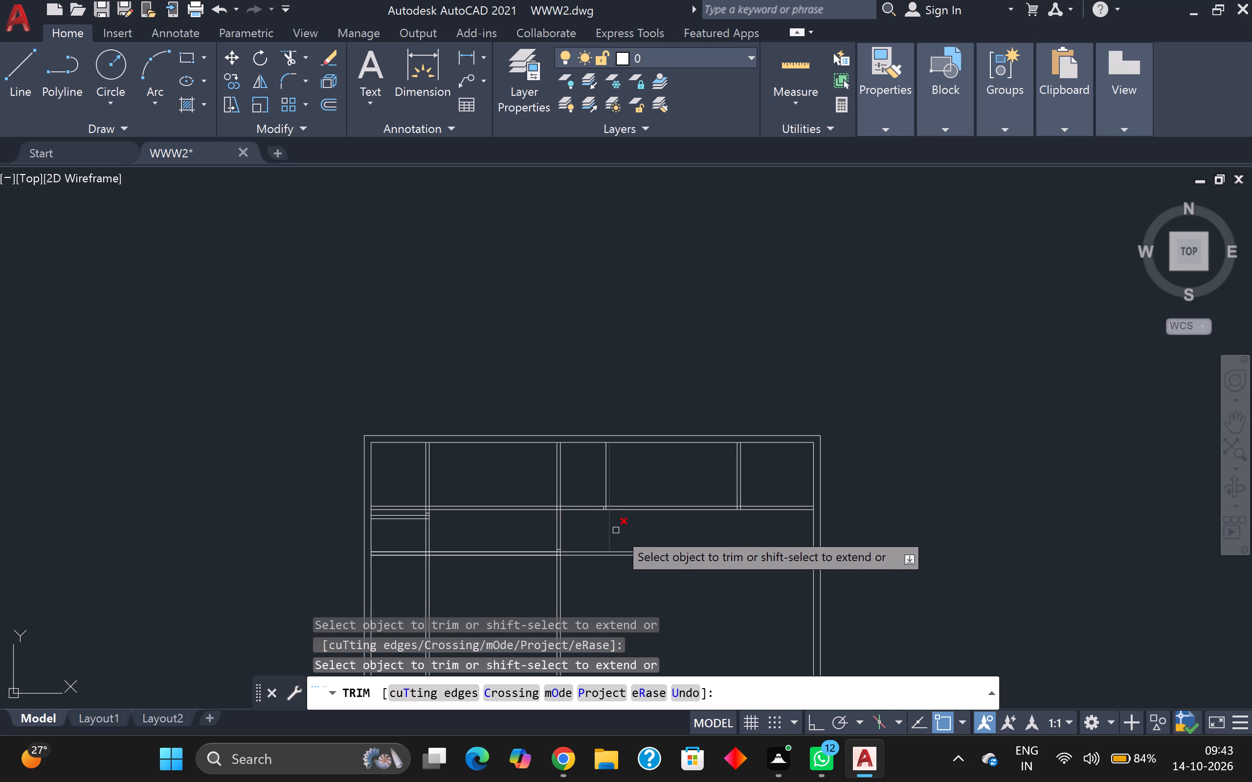
pyautogui.scroll(3, 640, 534)
pyautogui.moveTo(640, 533); pyautogui.dragTo(589, 535, button='middle')
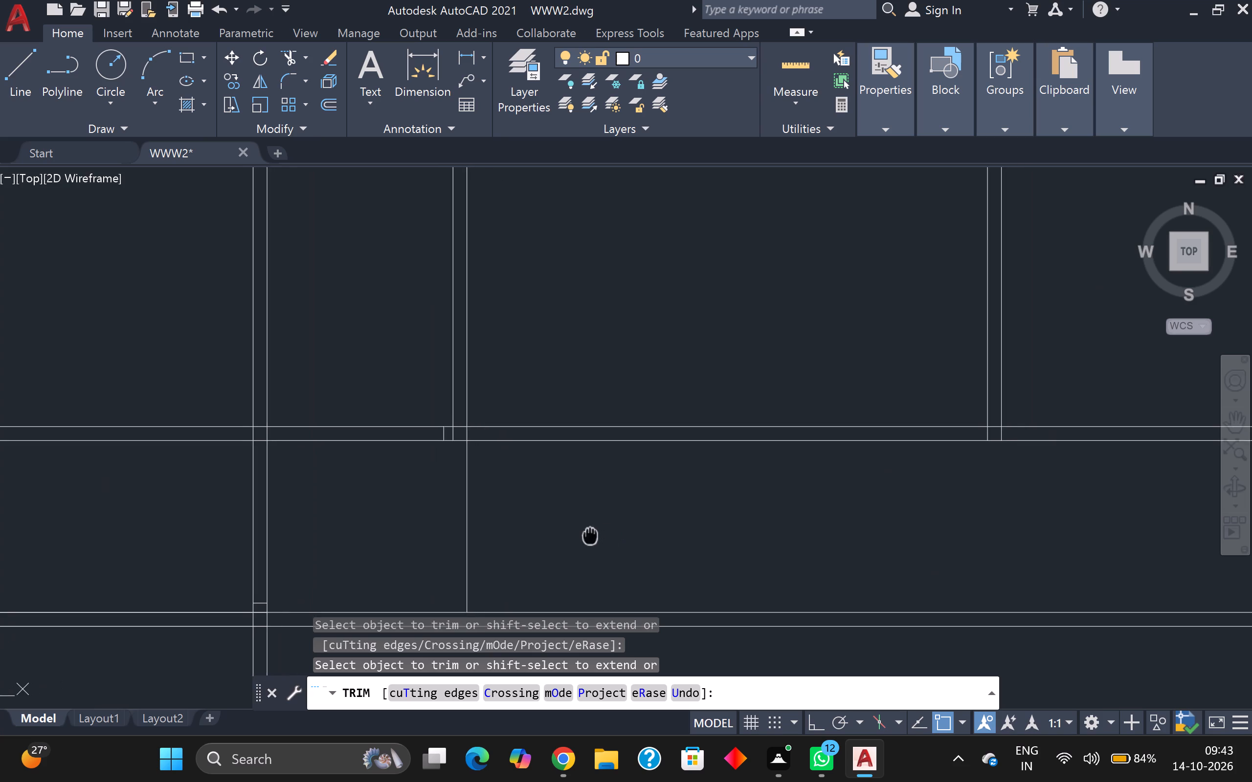
pyautogui.moveTo(589, 535); pyautogui.dragTo(562, 441, button='middle')
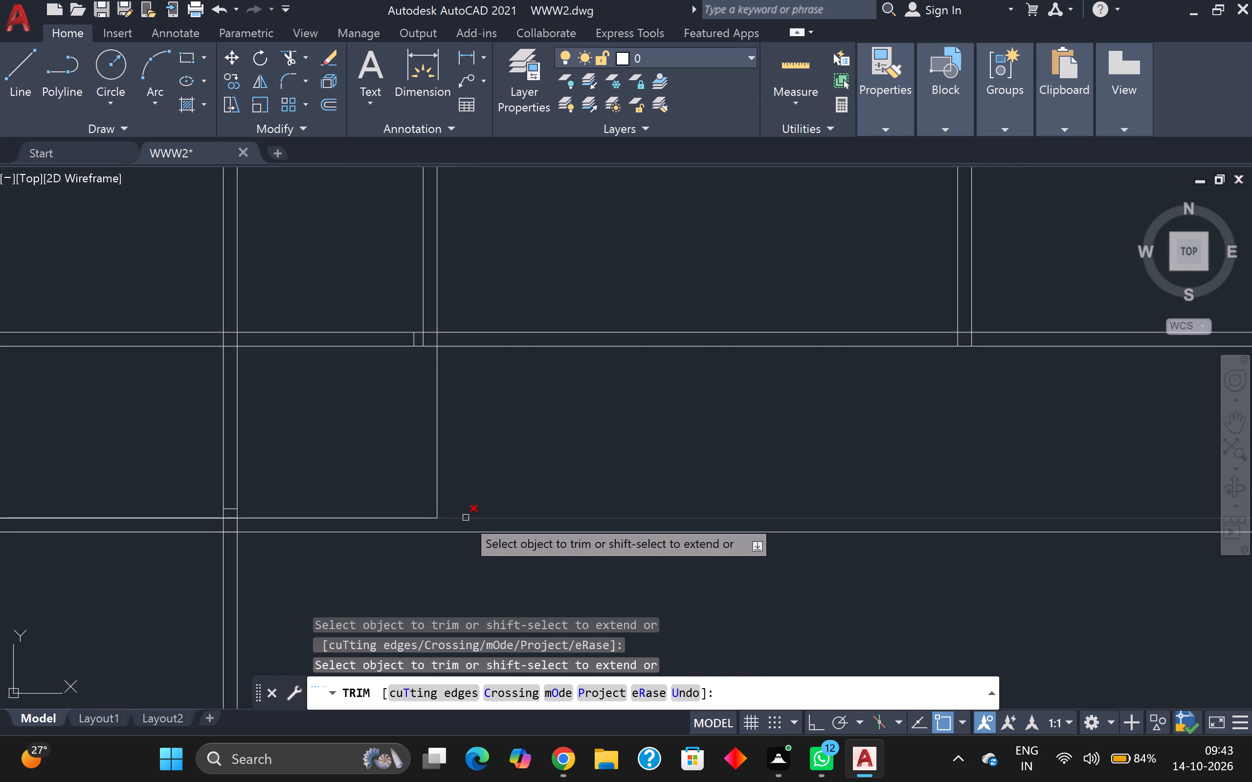
pyautogui.scroll(-2, 829, 394)
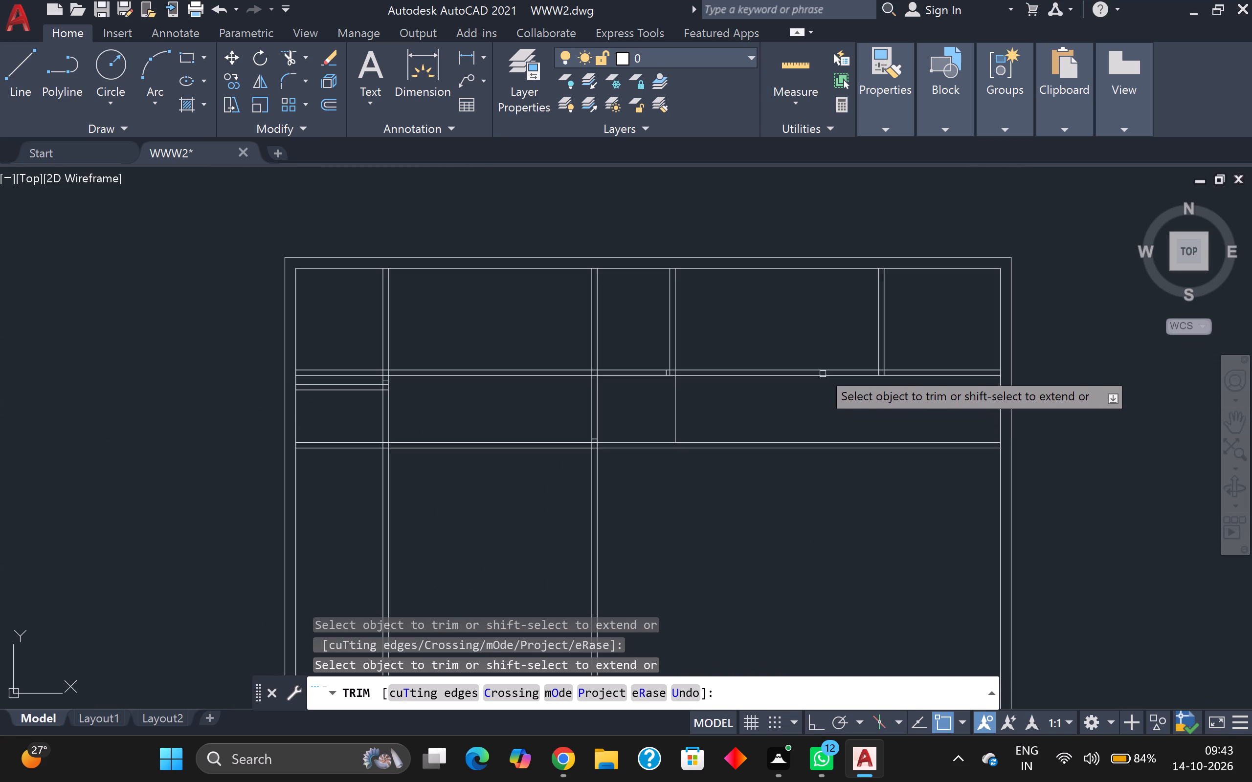
pyautogui.click(808, 356)
pyautogui.click(791, 406)
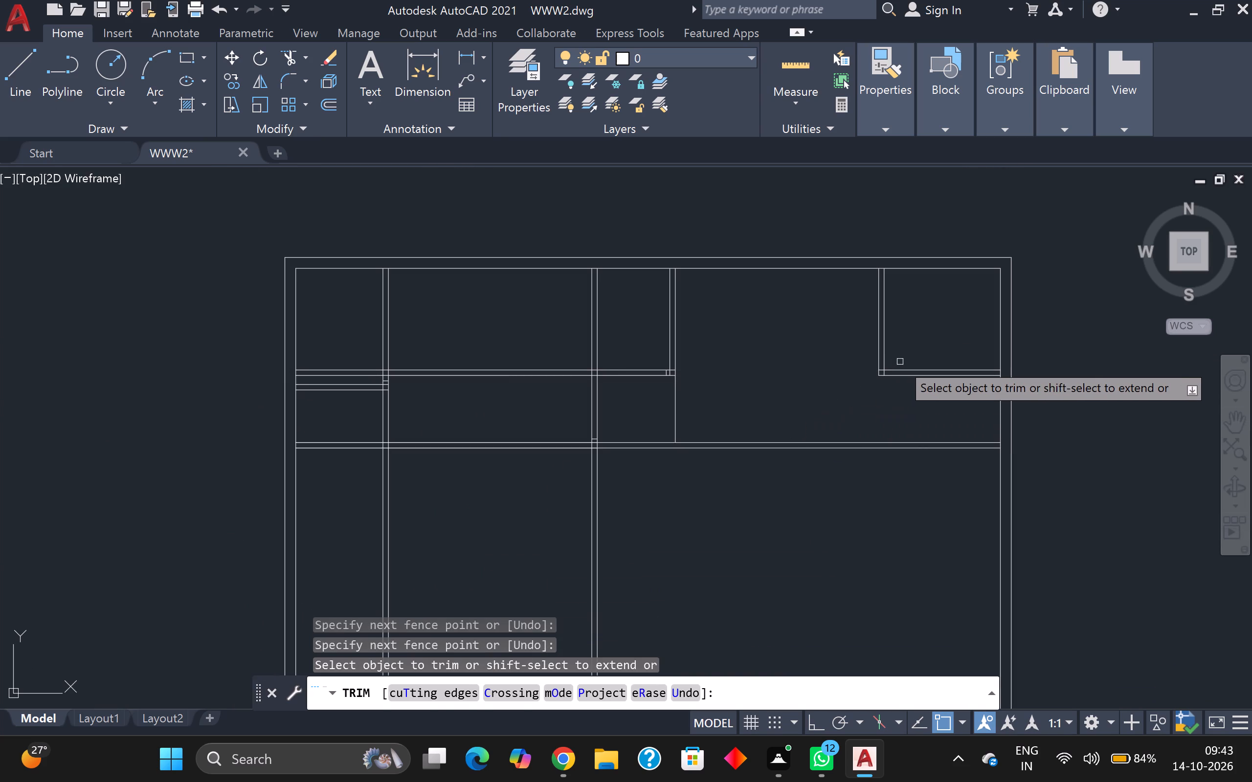
pyautogui.scroll(-1, 859, 401)
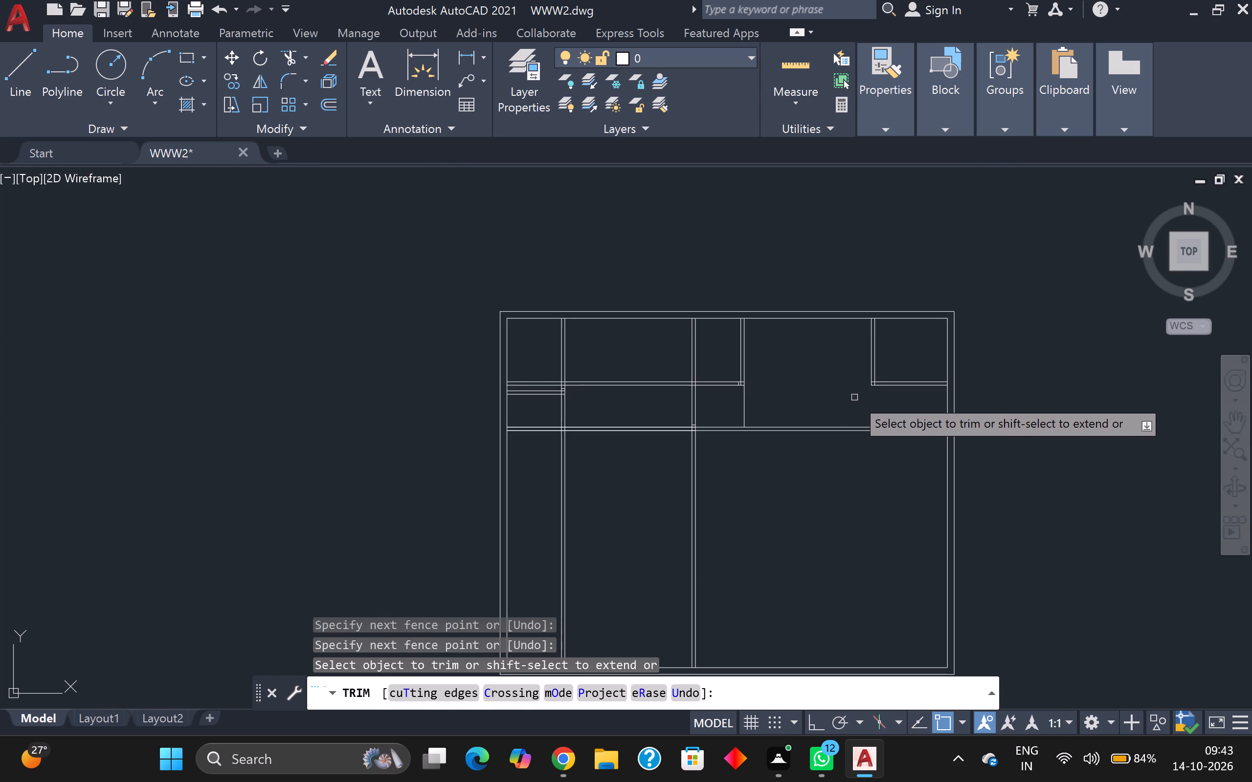
pyautogui.moveTo(854, 397); pyautogui.dragTo(806, 386, button='middle')
pyautogui.click(851, 348)
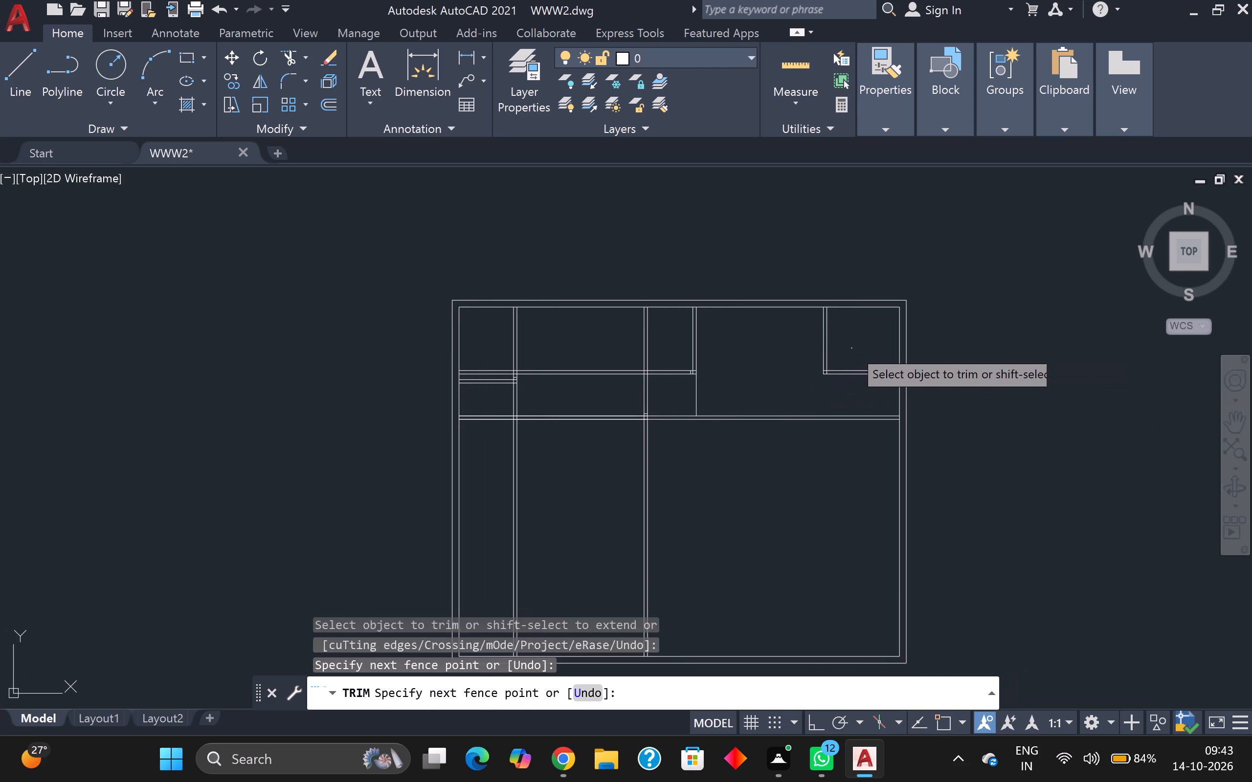
pyautogui.click(852, 383)
pyautogui.click(810, 351)
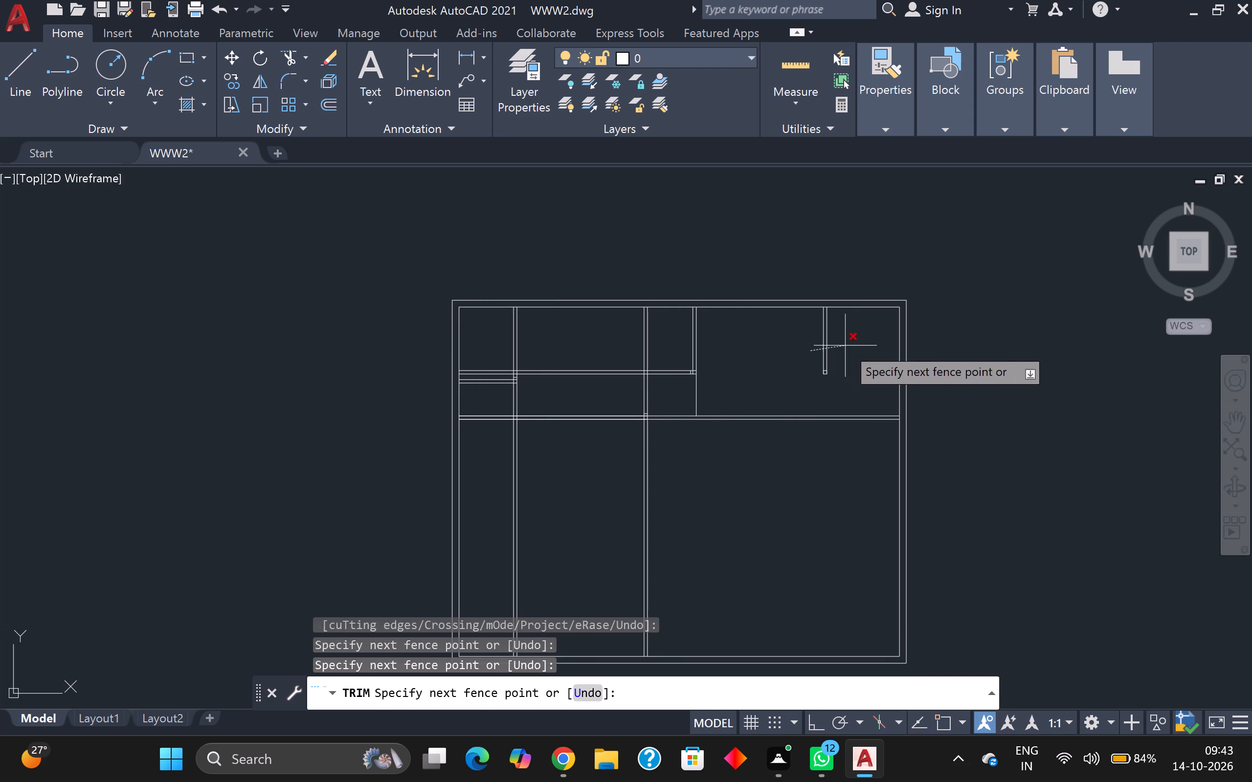
pyautogui.click(793, 366)
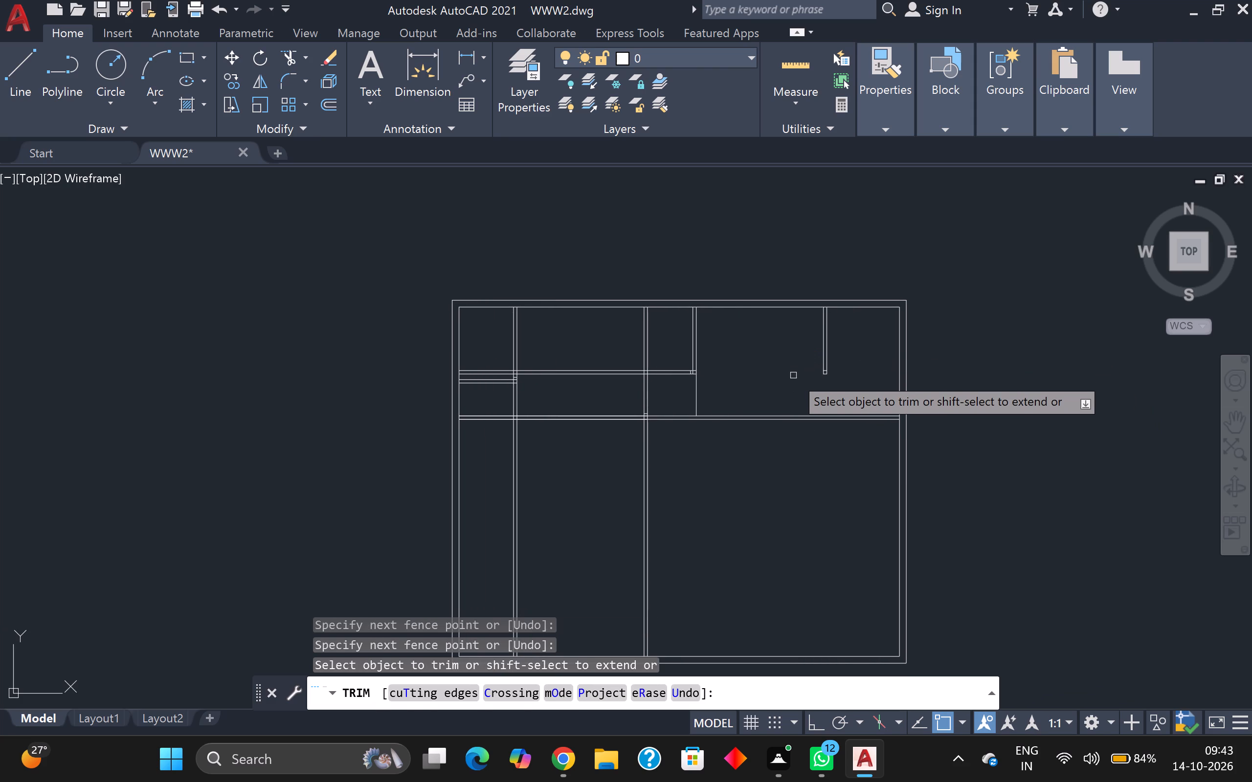
pyautogui.keyDown('shift'); pyautogui.scroll(1, 847, 356); pyautogui.keyUp('shift')
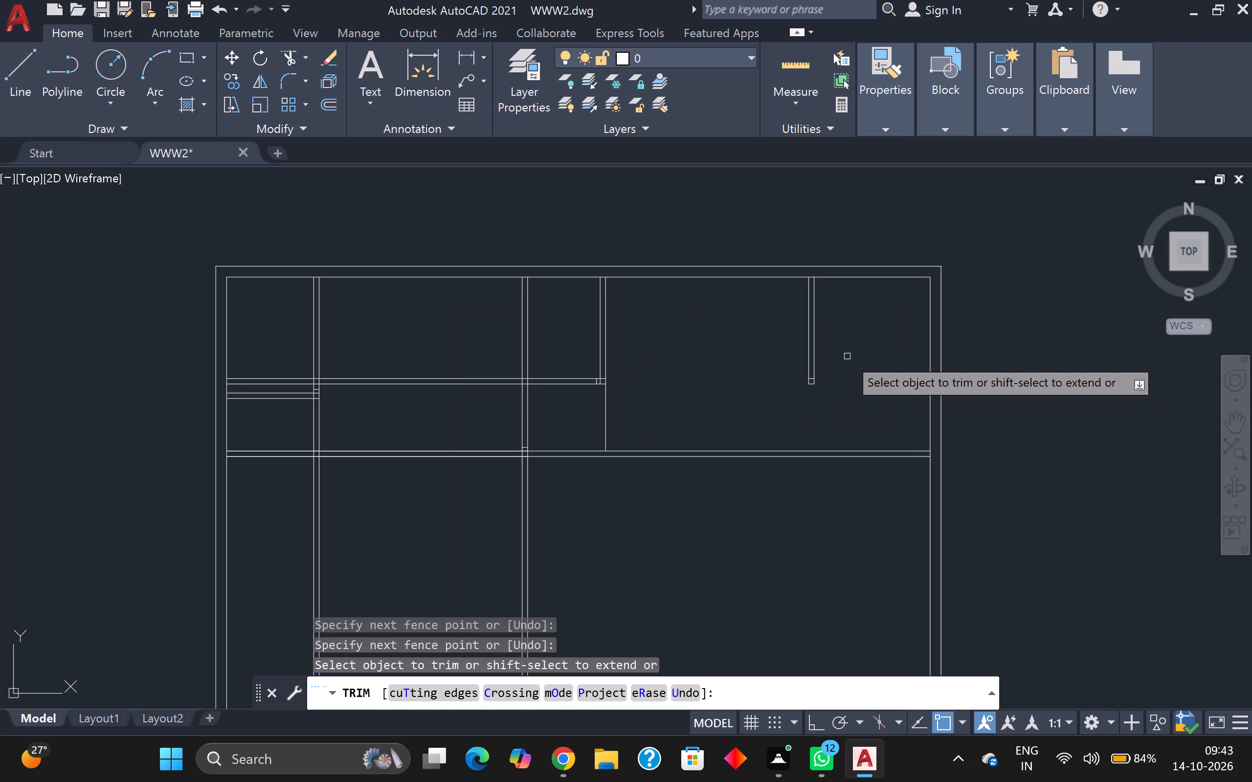
# Extend both lines of the fourth vertical partition down to the lower horizontal partition.
pyautogui.keyDown('shift'); pyautogui.click(816, 356); pyautogui.keyUp('shift')
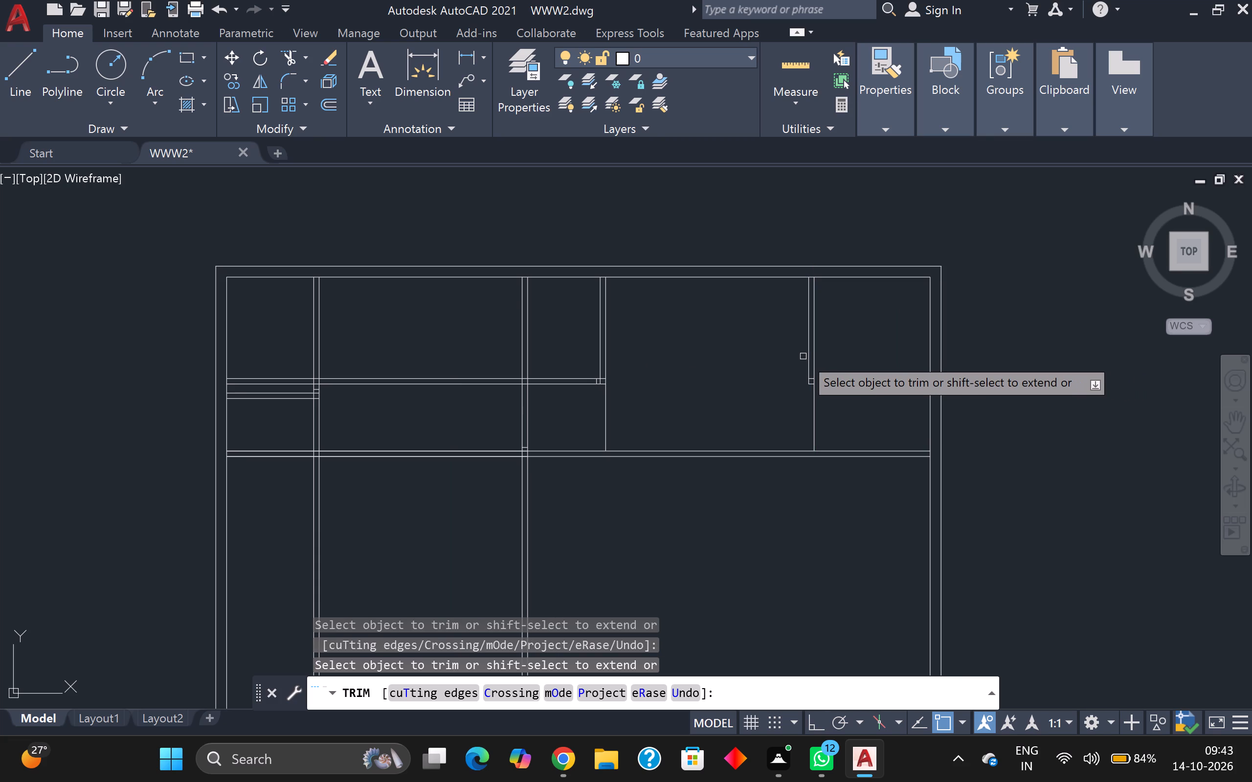
pyautogui.keyDown('shift'); pyautogui.click(807, 358); pyautogui.keyUp('shift')
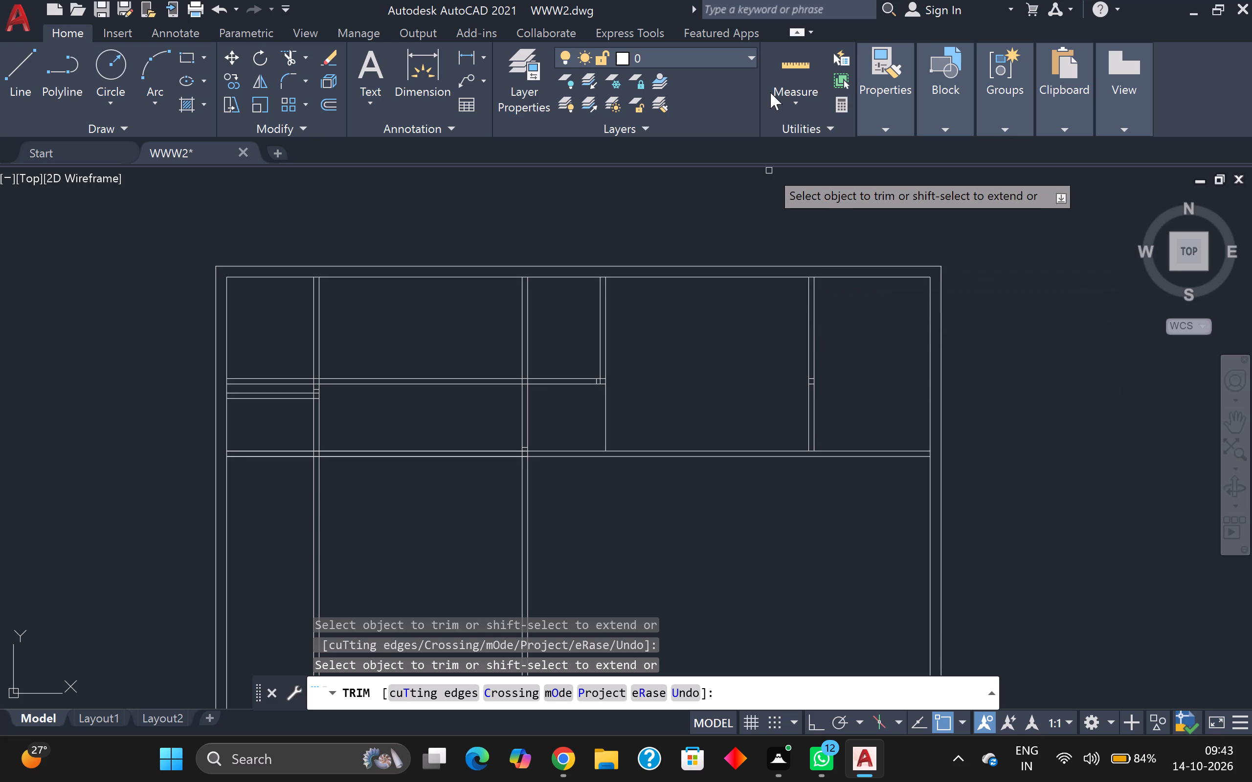
# Measure the room between the fourth vertical partition and the right-hand outer wall.
pyautogui.click(801, 73)
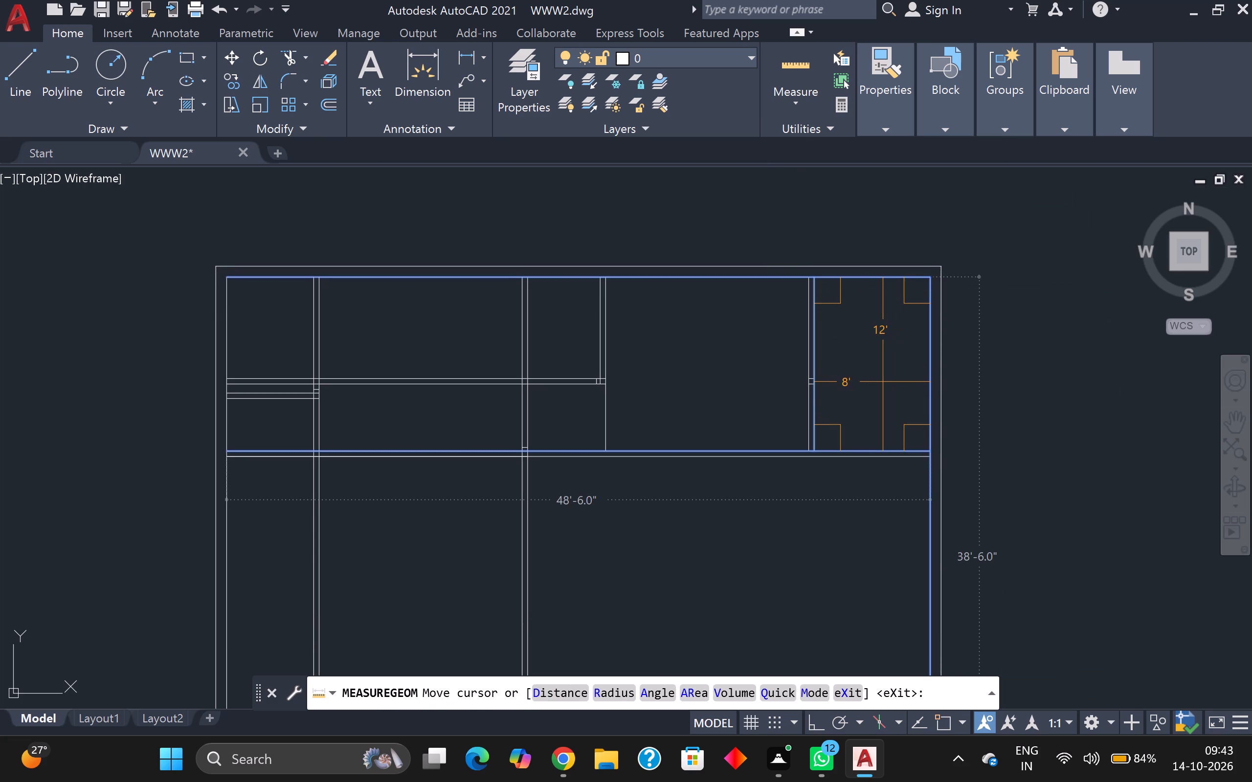
pyautogui.scroll(-1, 882, 380)
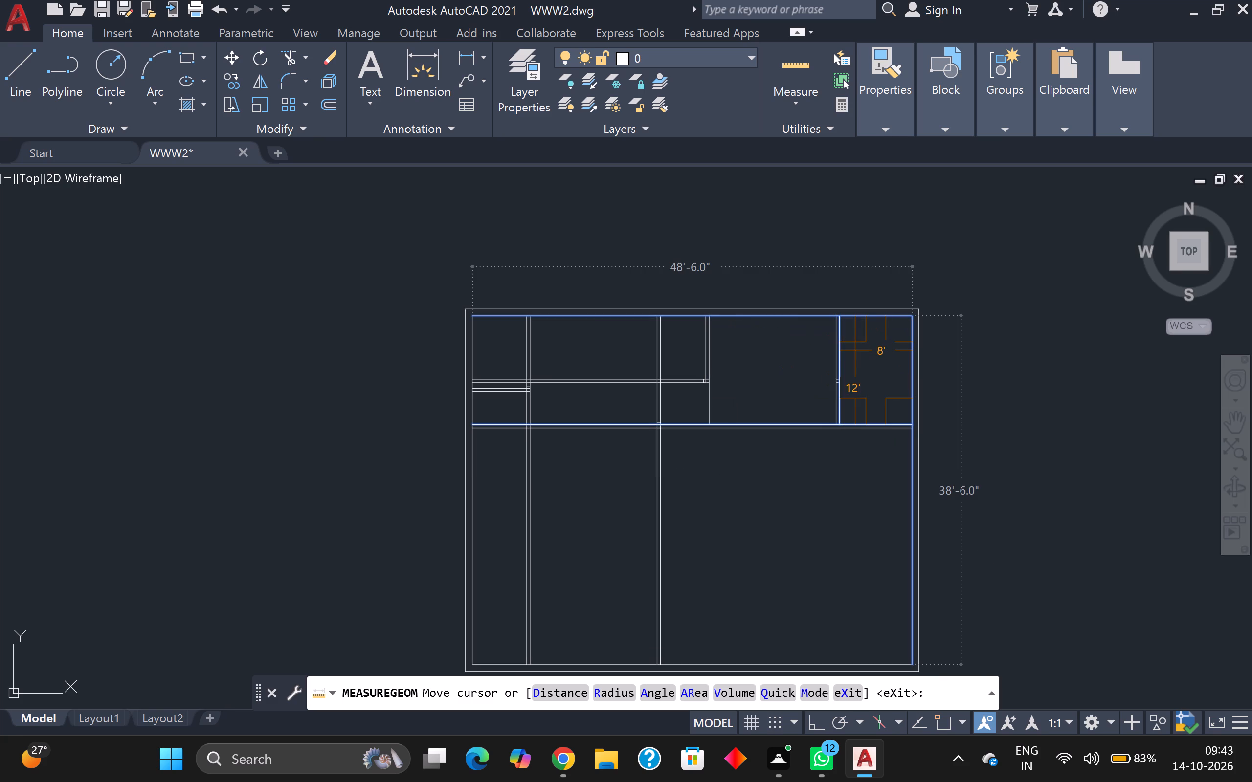
pyautogui.press('Escape')
# Offset the inner top wall line 8' downward, and offset the new line 4.5 inches further down to form a horizontal partition.
pyautogui.press('o')
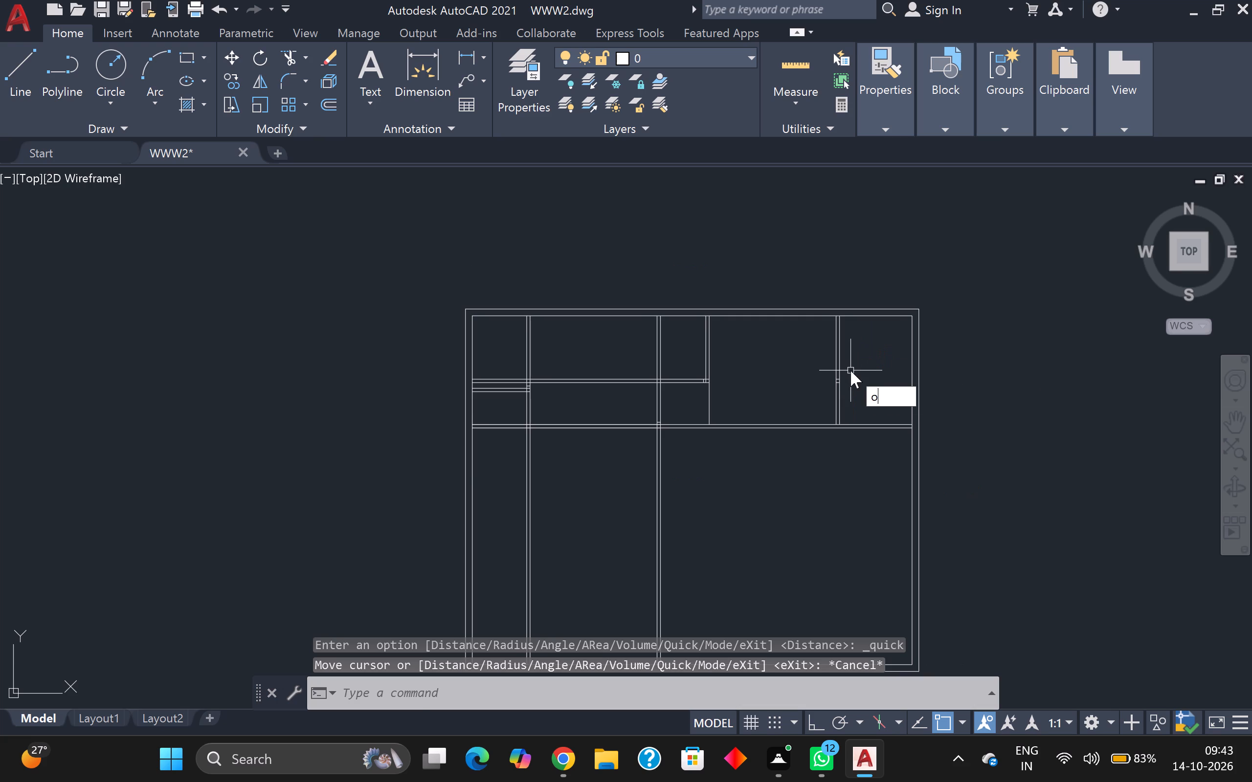
pyautogui.press('Return')
pyautogui.press('Return')
pyautogui.scroll(1, 850, 357)
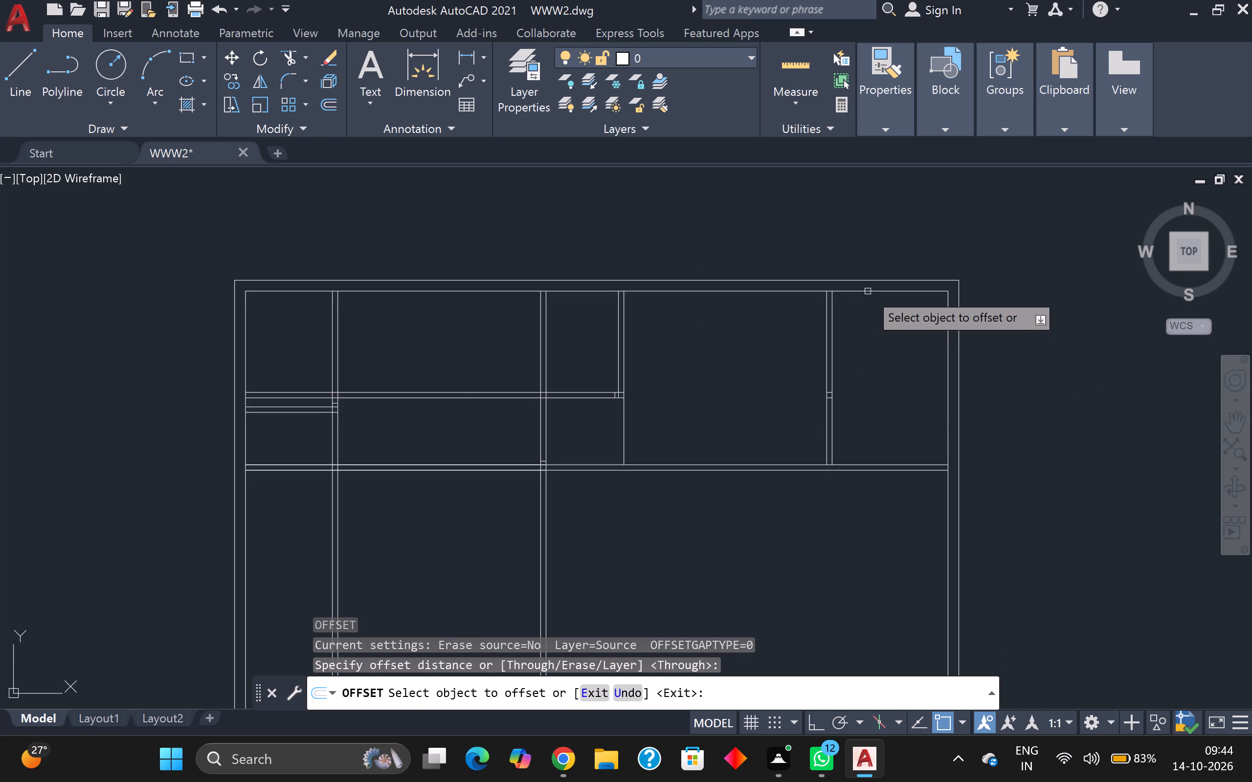
pyautogui.click(868, 291)
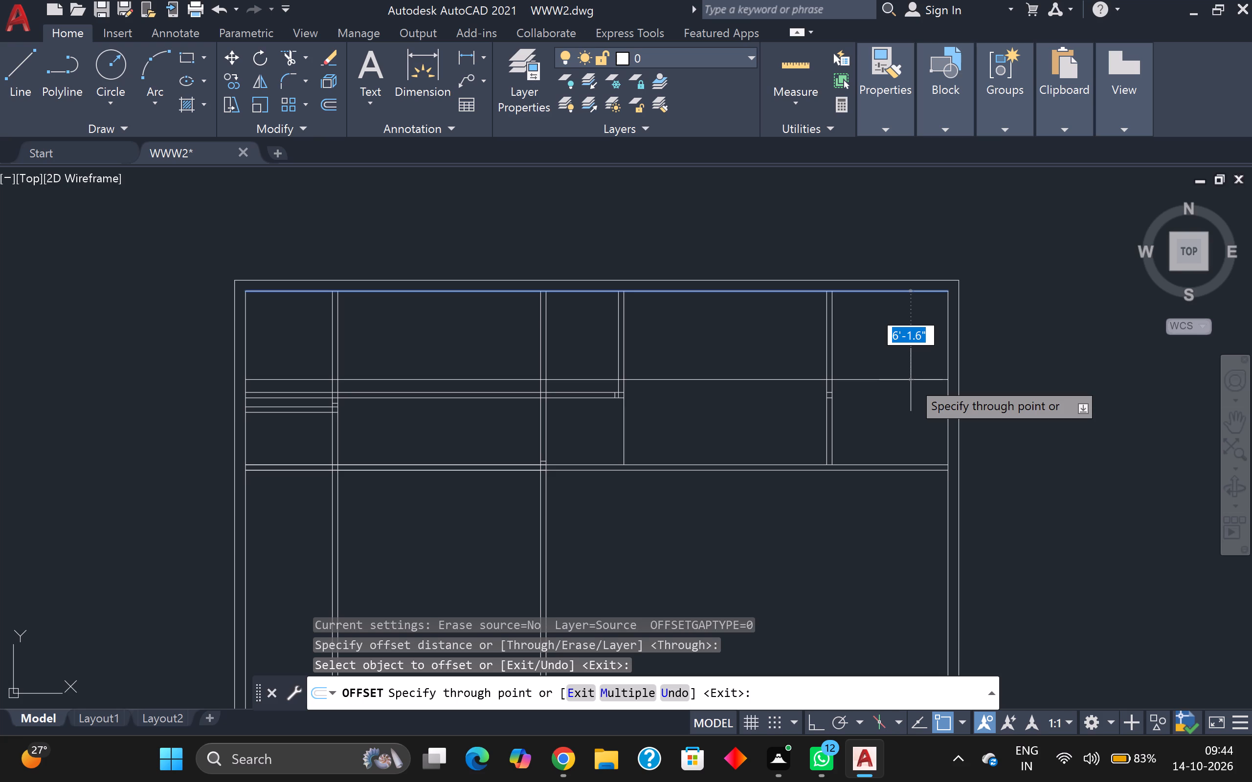
pyautogui.press('8')
pyautogui.press("'")
pyautogui.press('Return')
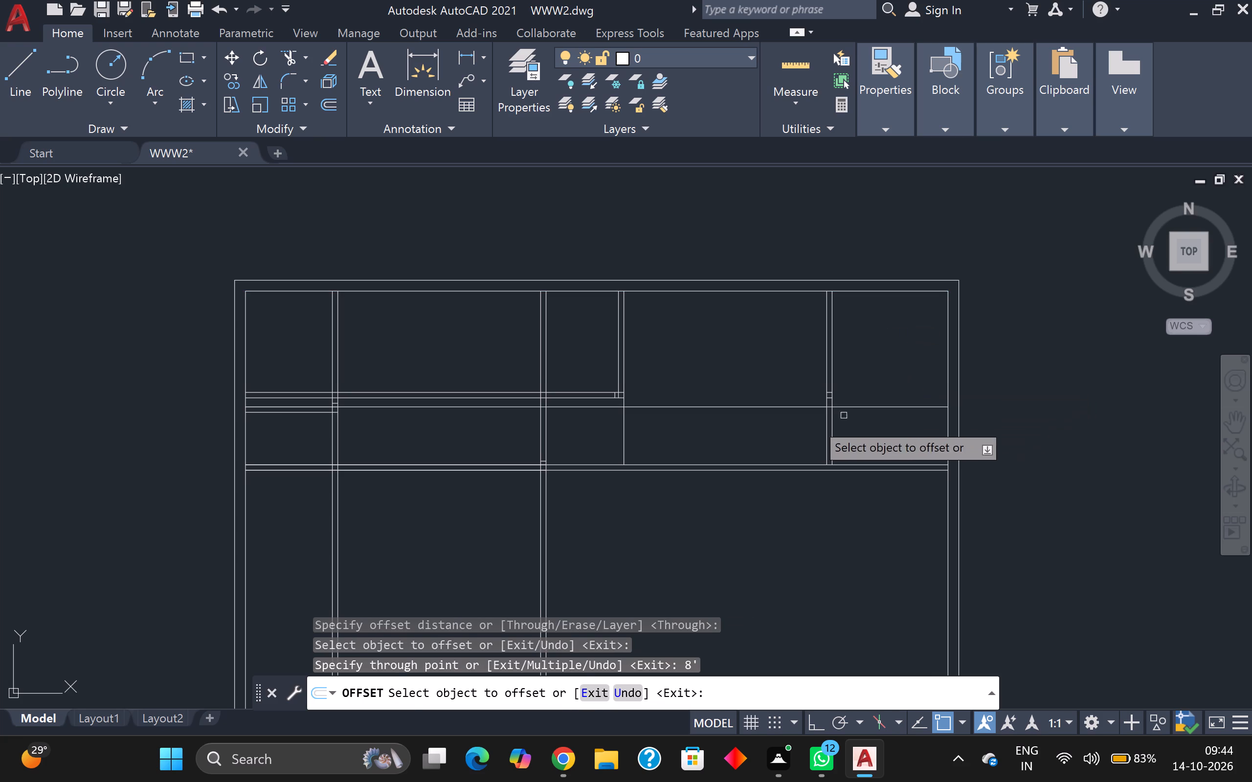
pyautogui.scroll(1, 792, 405)
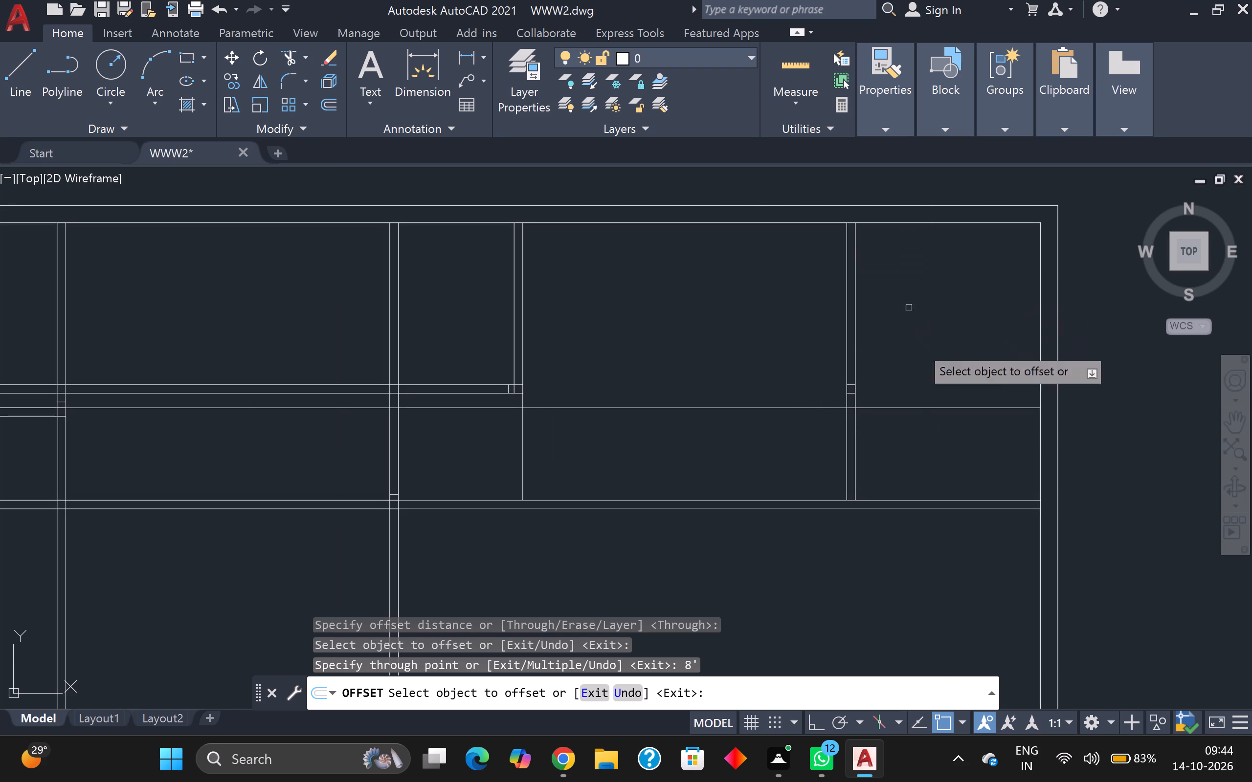
pyautogui.click(923, 410)
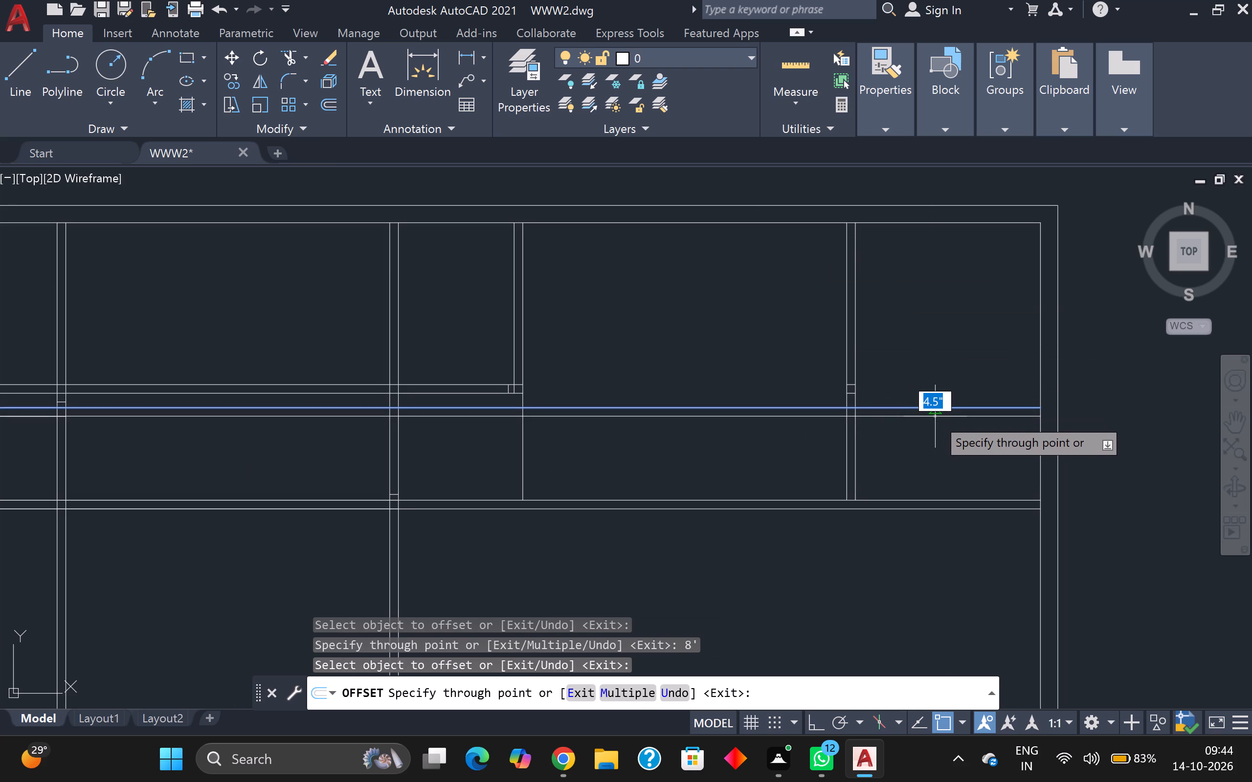
pyautogui.write('4.5')
pyautogui.press('Return')
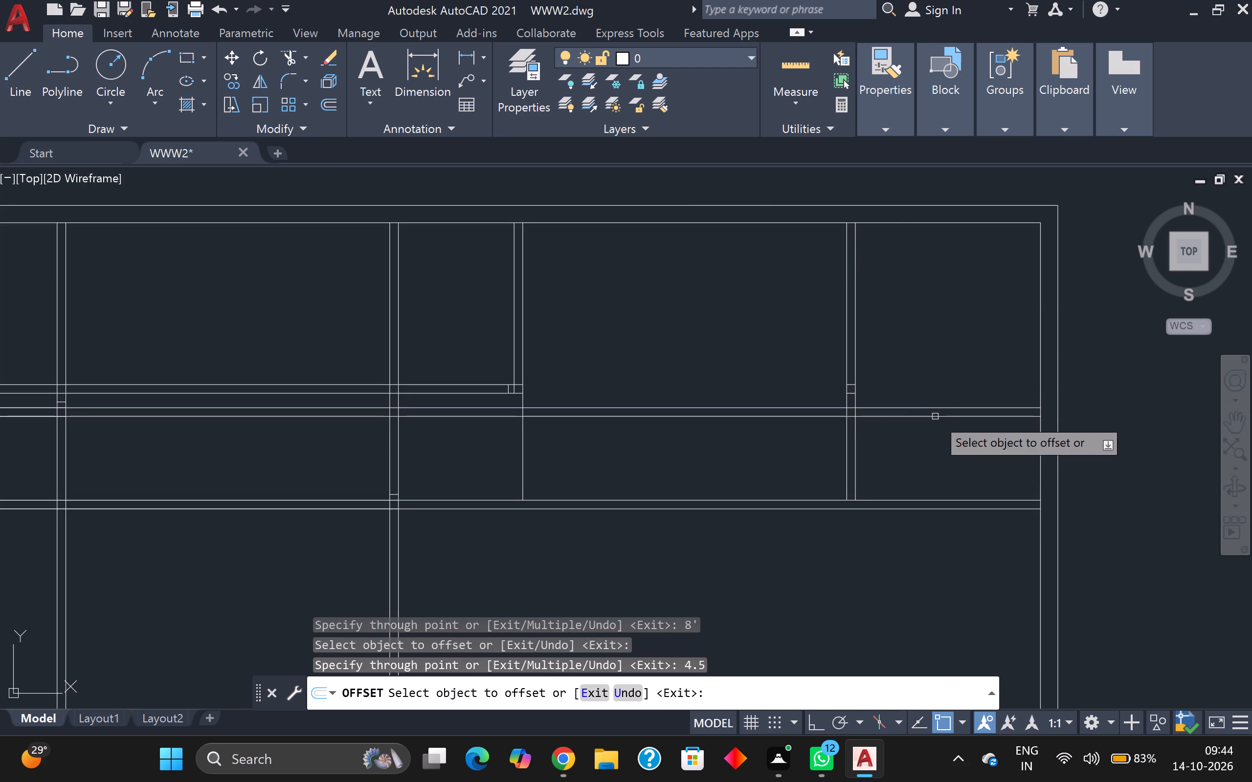
# Trim away the new horizontal partition's two lines between the third and fourth vertical partitions.
pyautogui.click(299, 59)
pyautogui.scroll(1, 883, 418)
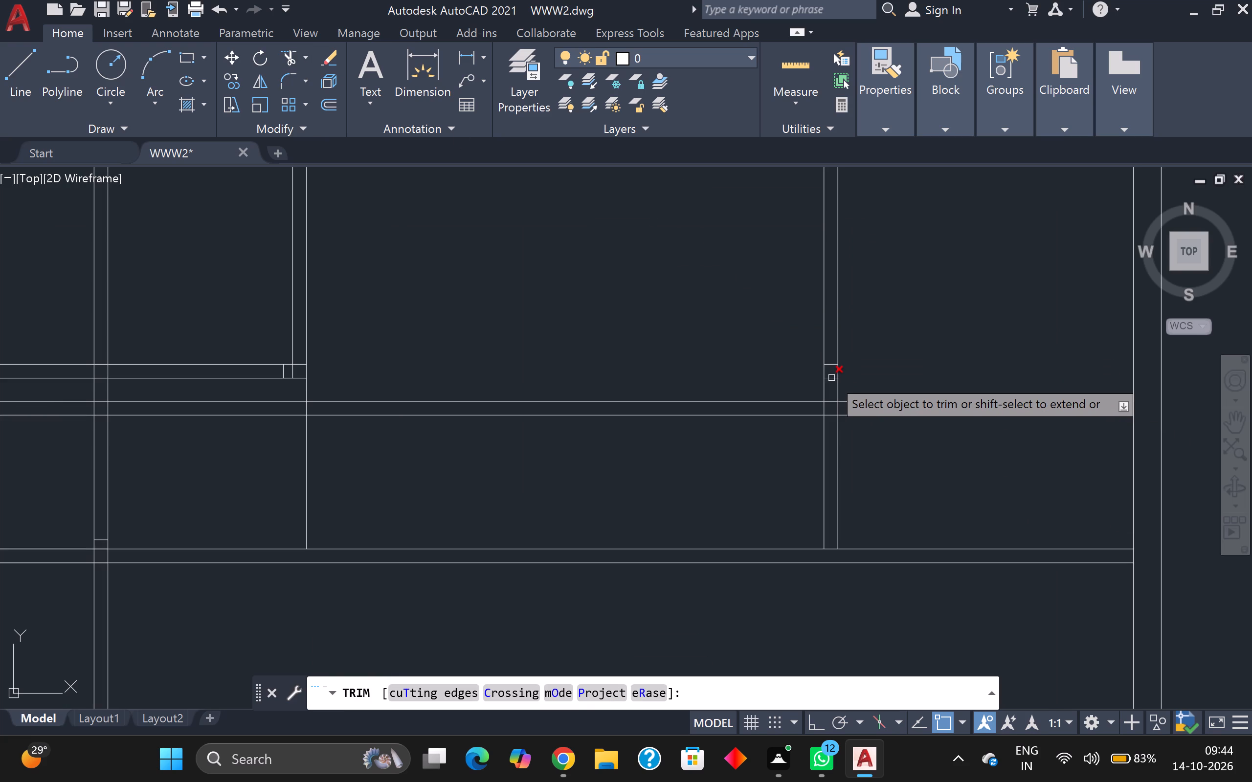
pyautogui.click(774, 381)
pyautogui.click(784, 450)
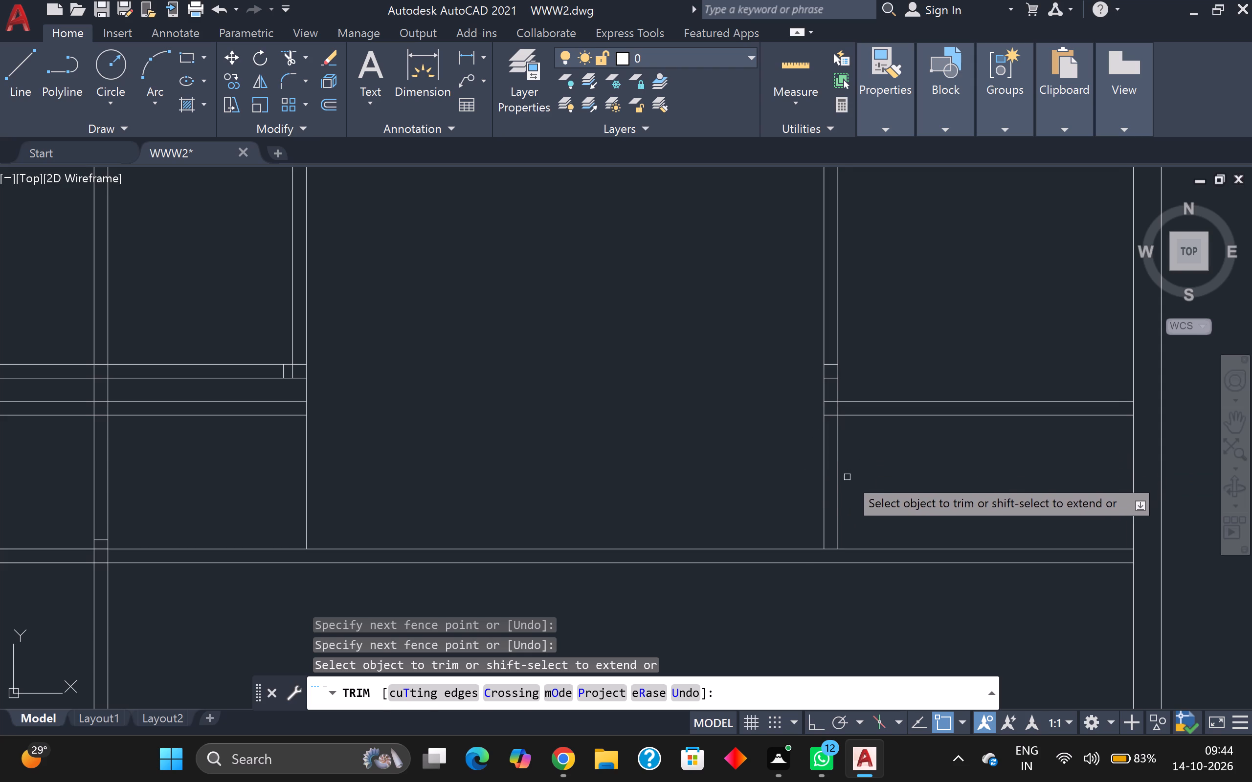
# Extend both lines of the fourth vertical partition through to the bottom line of the lower horizontal partition.
pyautogui.click(849, 477)
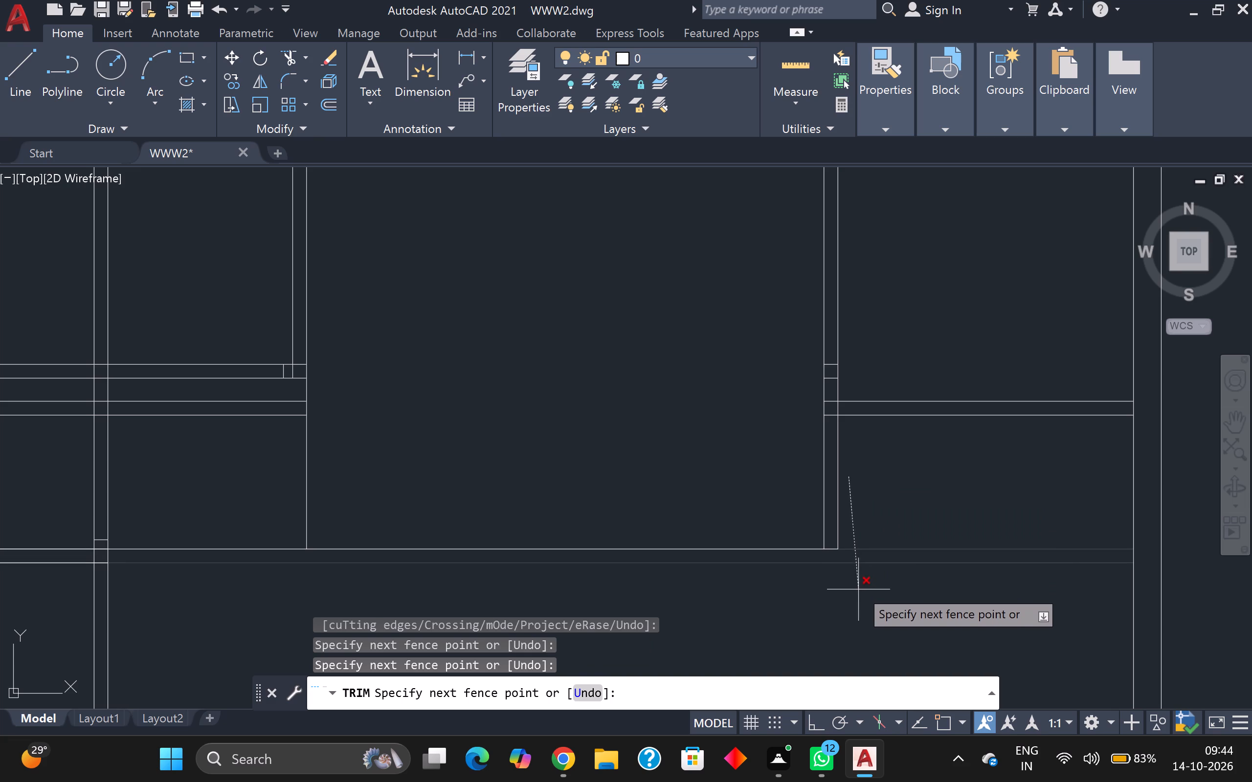
pyautogui.click(886, 510)
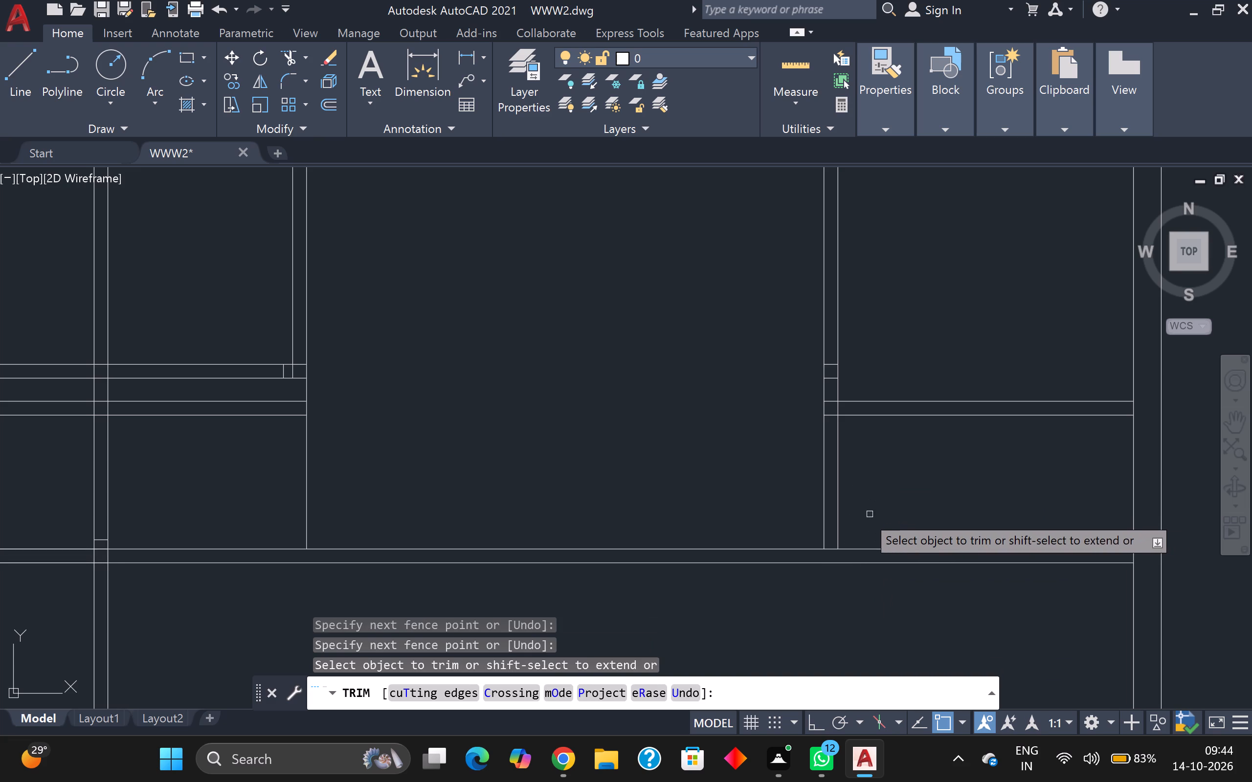
pyautogui.keyDown('shift'); pyautogui.click(838, 529); pyautogui.keyUp('shift')
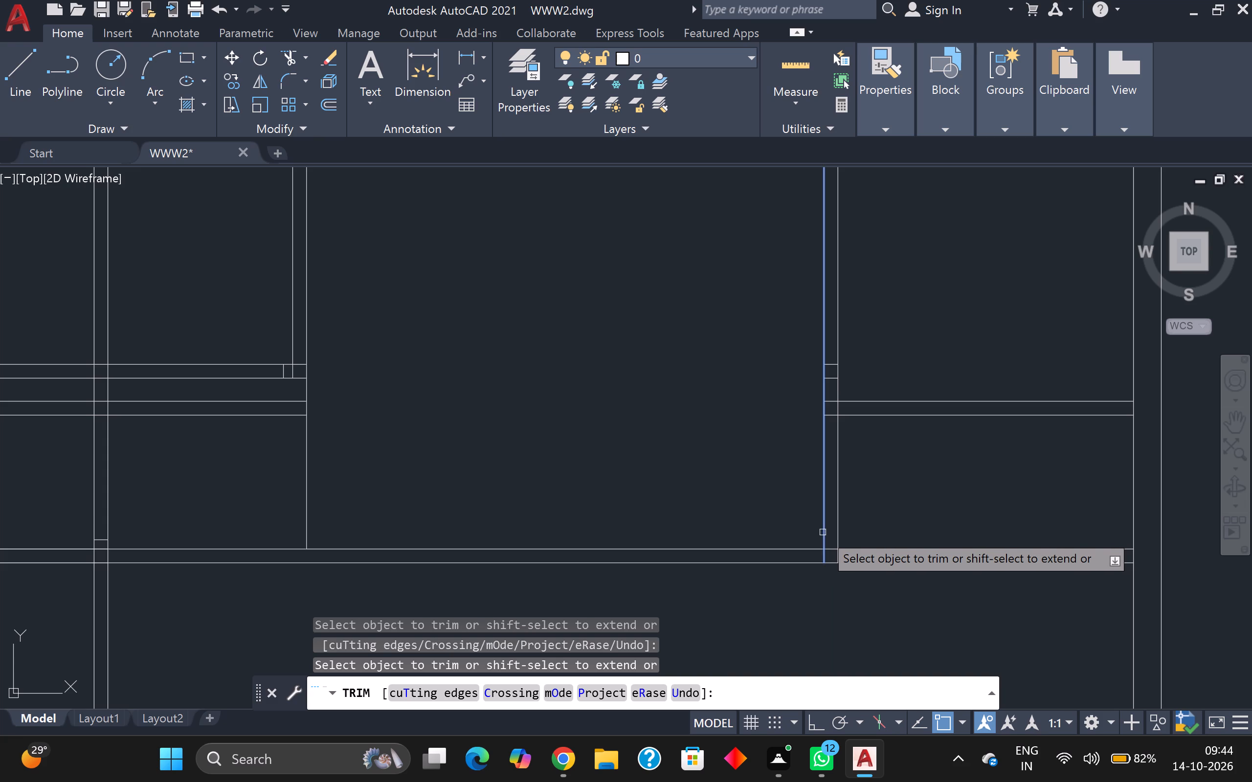
pyautogui.keyDown('shift'); pyautogui.click(823, 533); pyautogui.keyUp('shift')
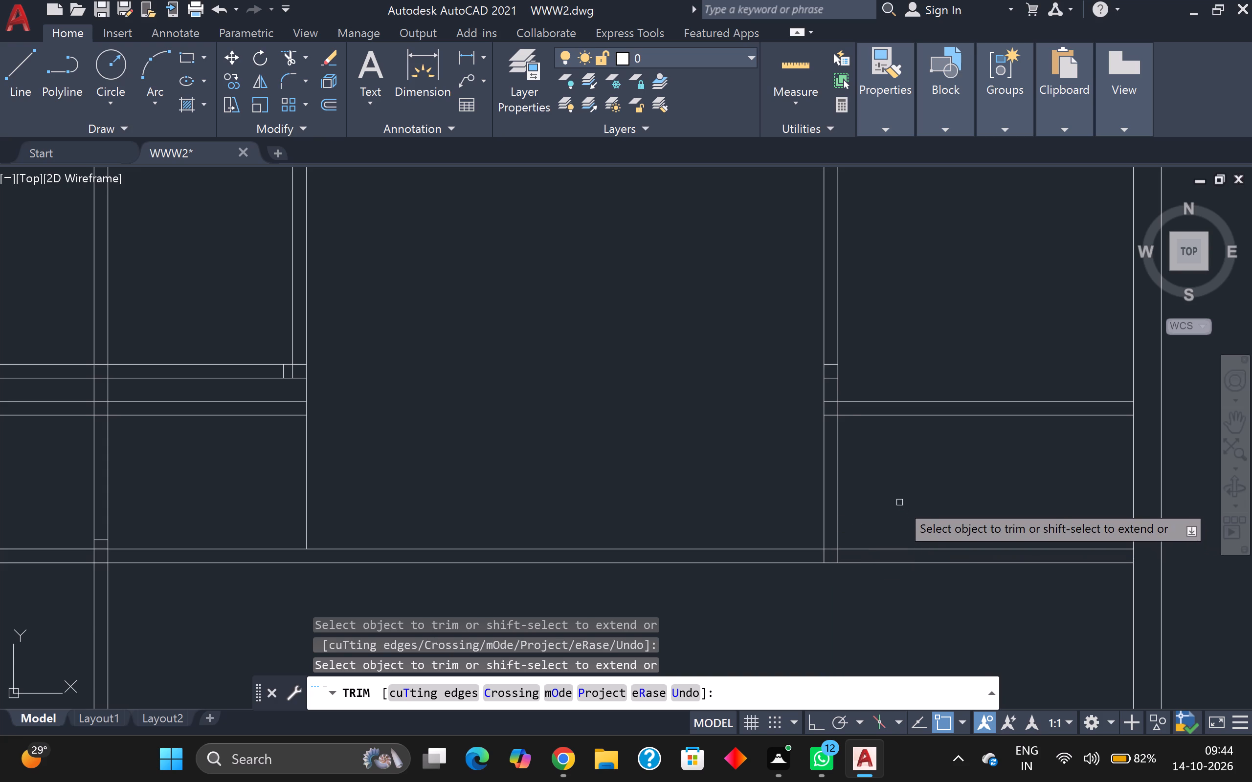
# Remove the two leftover short crossing segments inside the fourth vertical partition, just above the new horizontal partition.
pyautogui.scroll(-1, 899, 502)
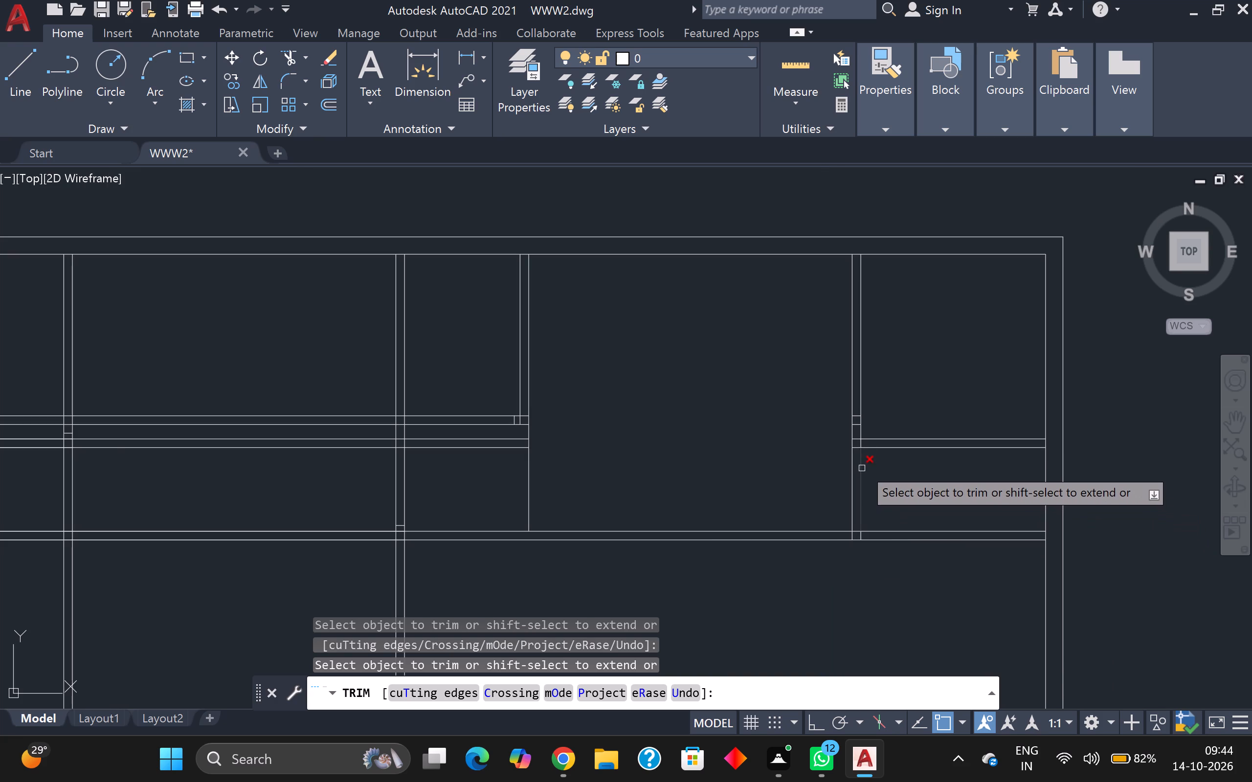
pyautogui.scroll(2, 862, 455)
pyautogui.scroll(-2, 862, 454)
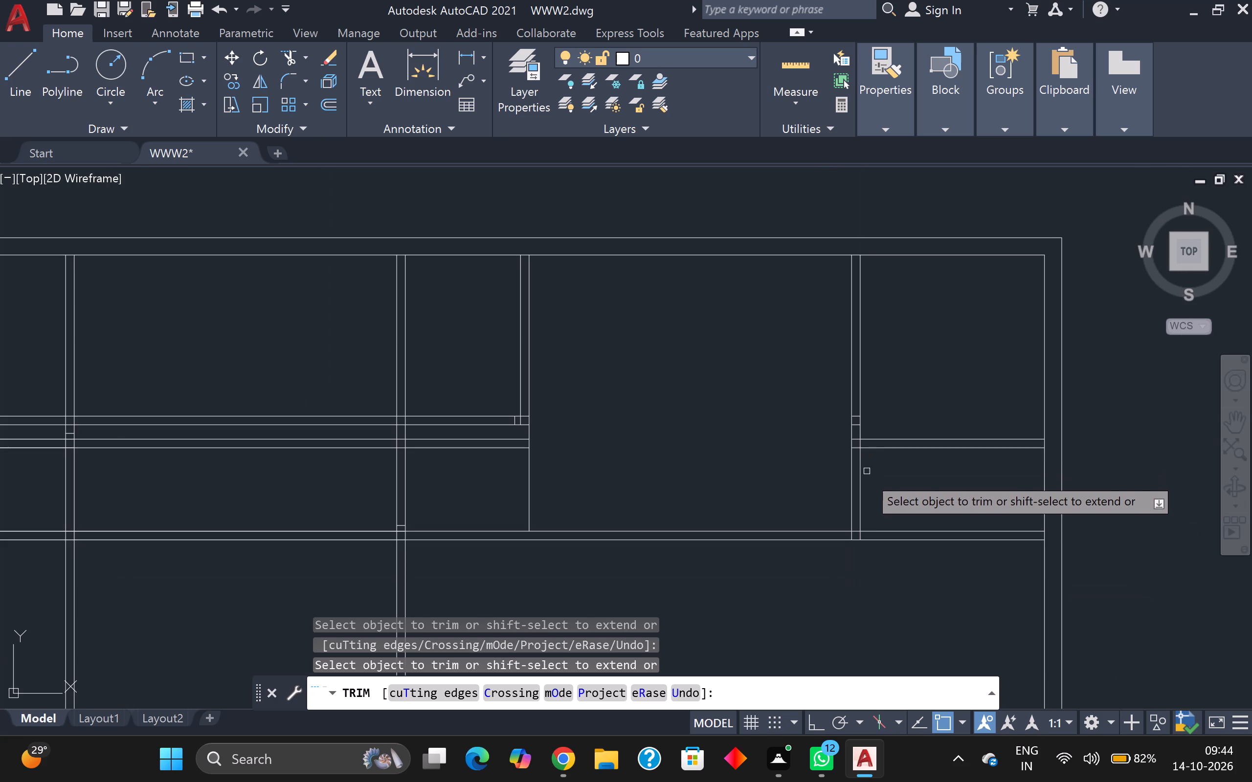
pyautogui.scroll(2, 867, 480)
pyautogui.scroll(-1, 866, 485)
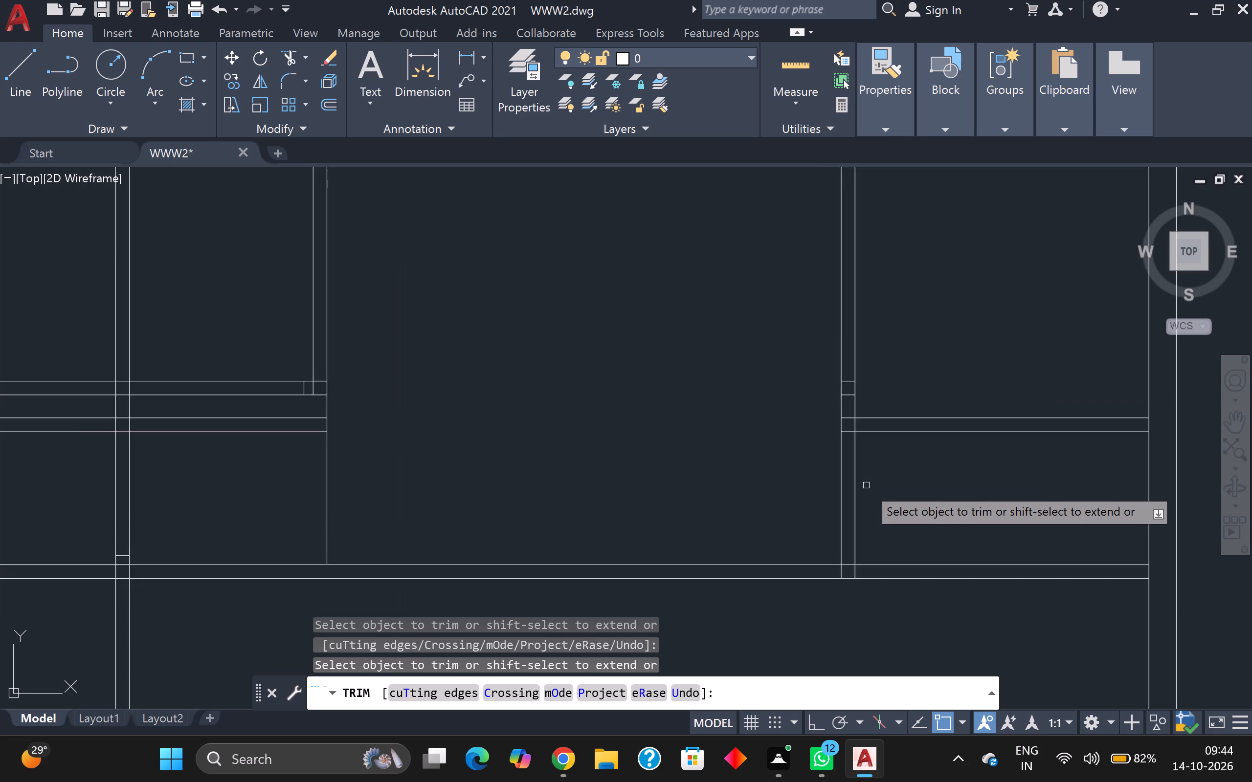
pyautogui.scroll(-1, 866, 485)
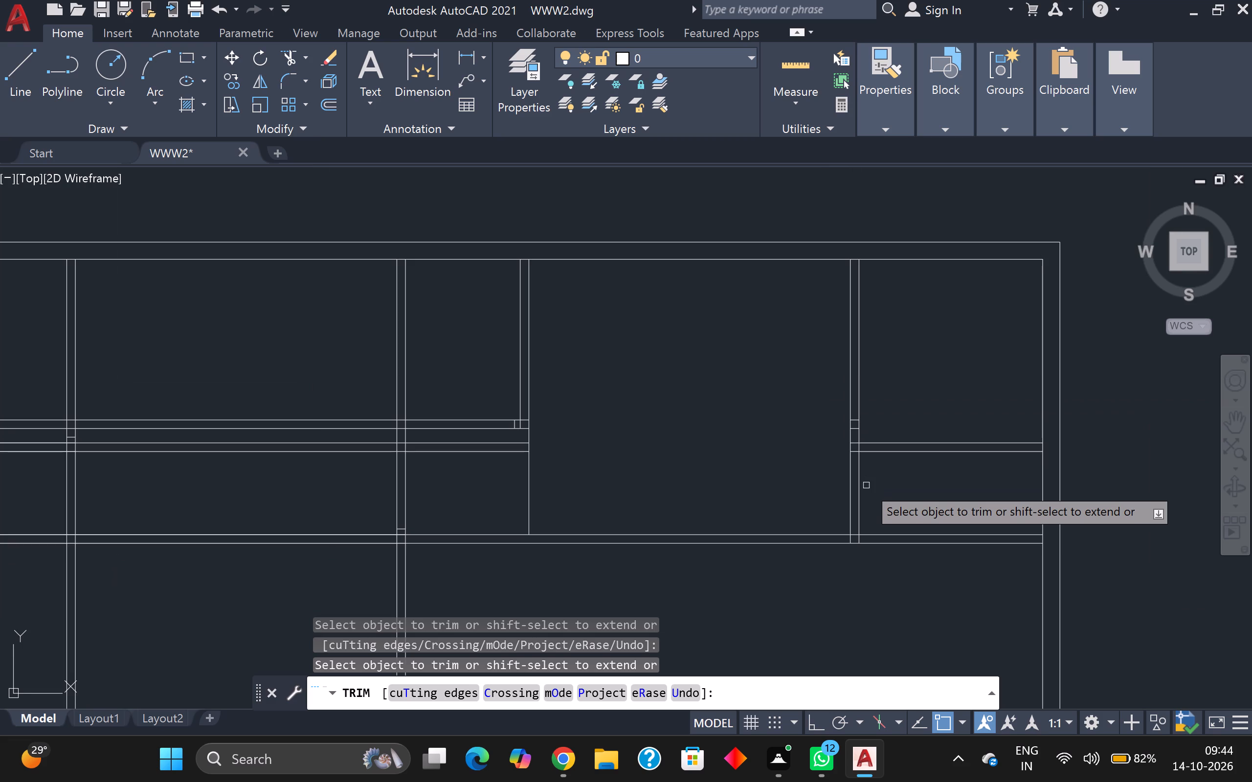
pyautogui.scroll(-1, 868, 496)
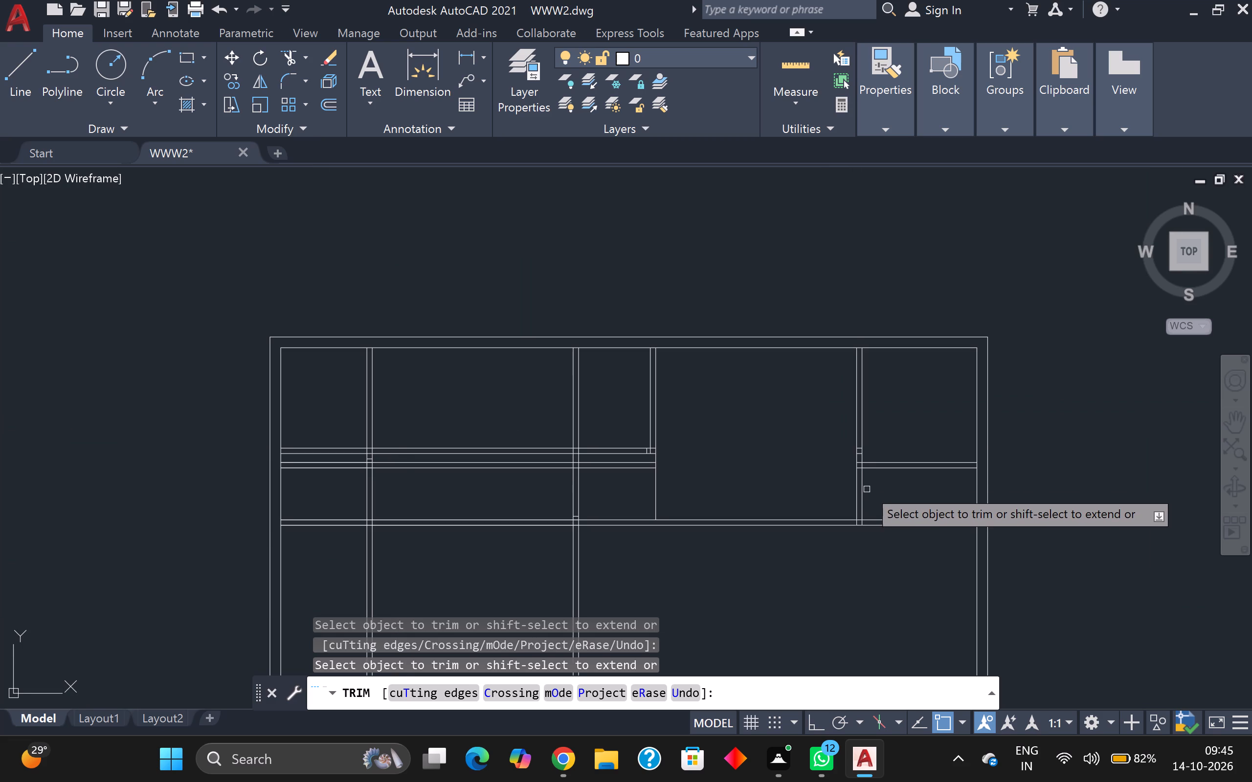
pyautogui.scroll(3, 865, 466)
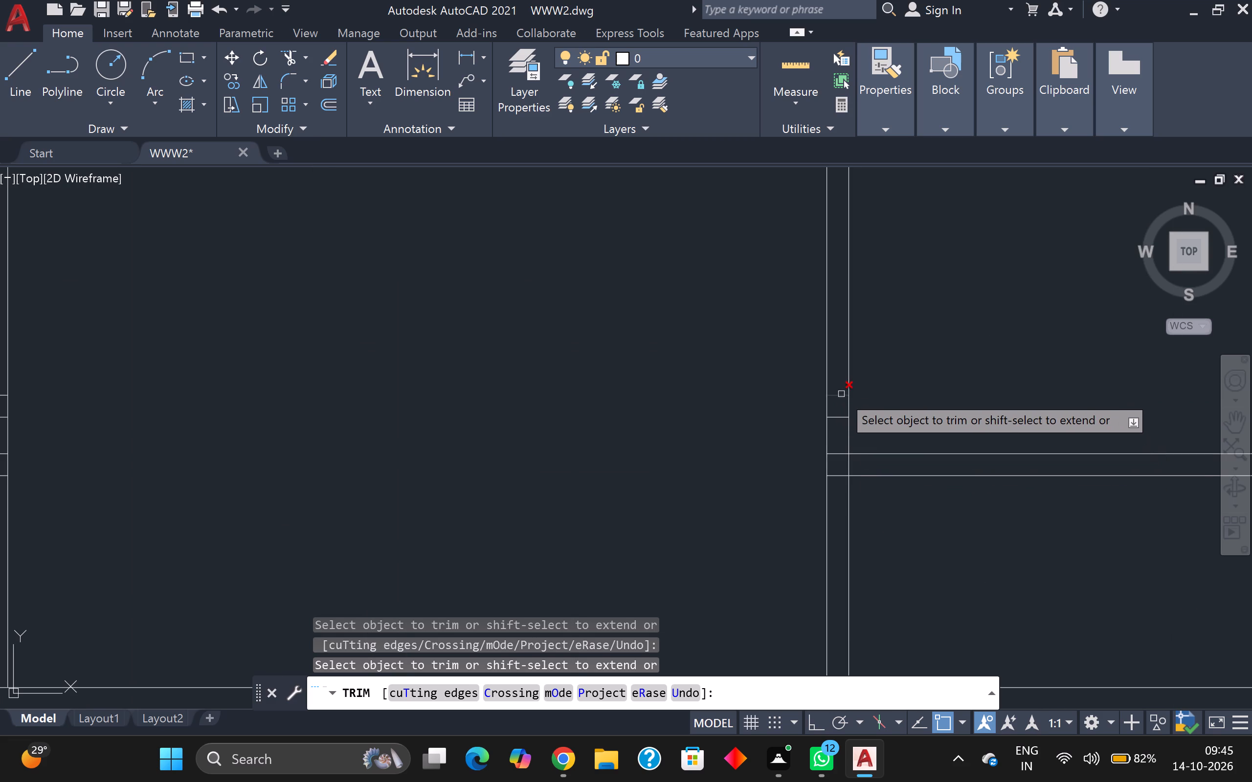
pyautogui.click(841, 394)
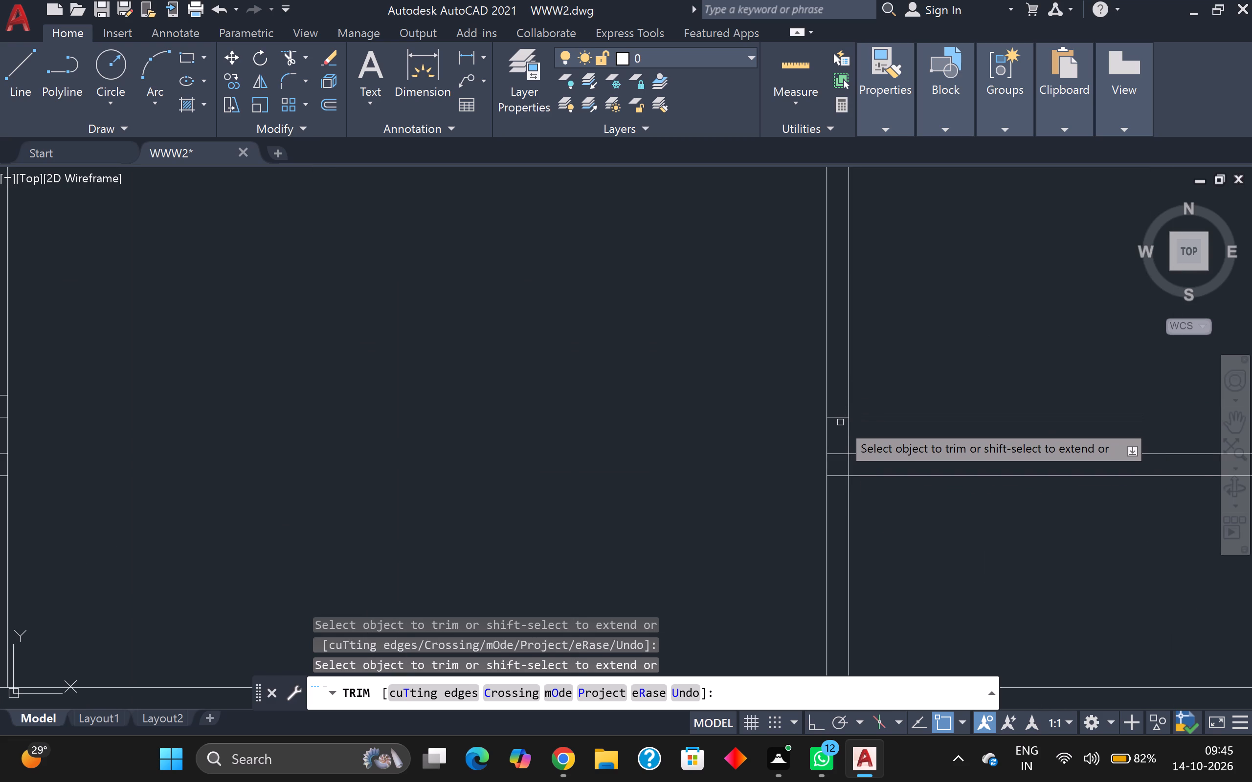
pyautogui.click(840, 420)
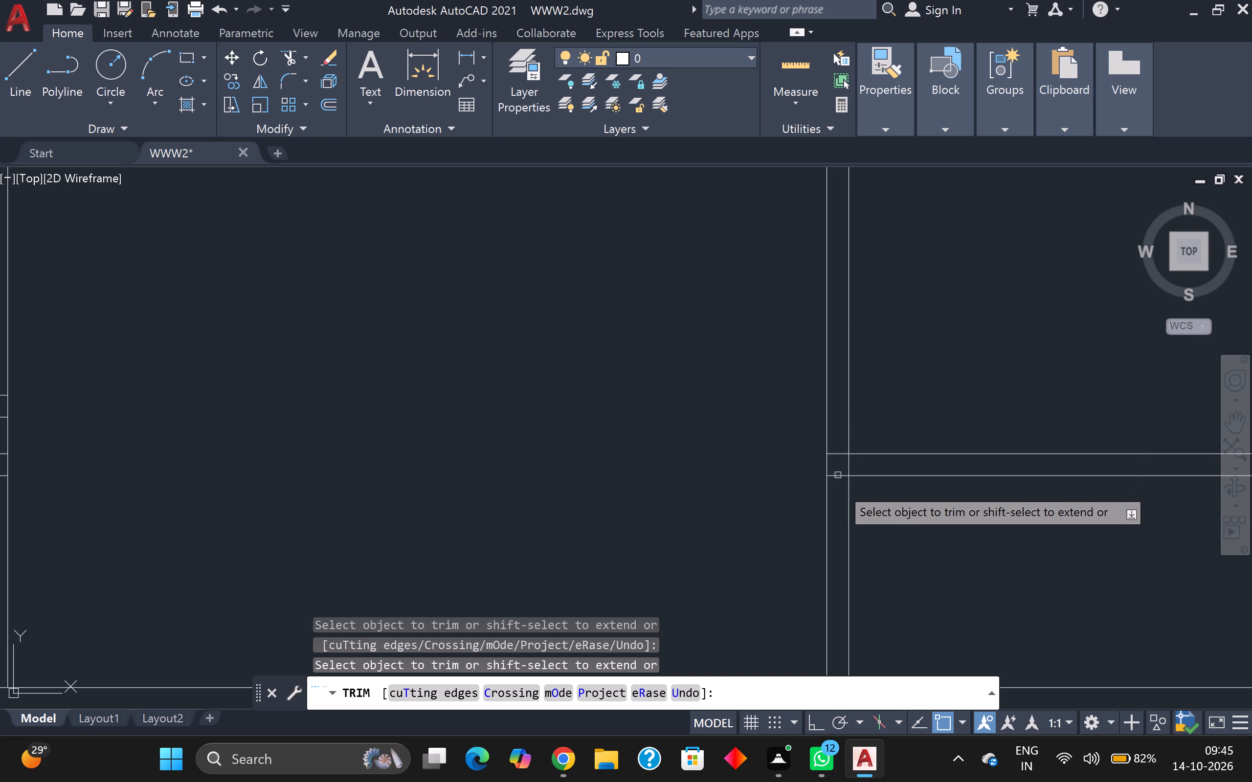
# Trim away the lower horizontal partition's lines between the fourth vertical partition and the right-hand outer wall.
pyautogui.scroll(-2, 844, 520)
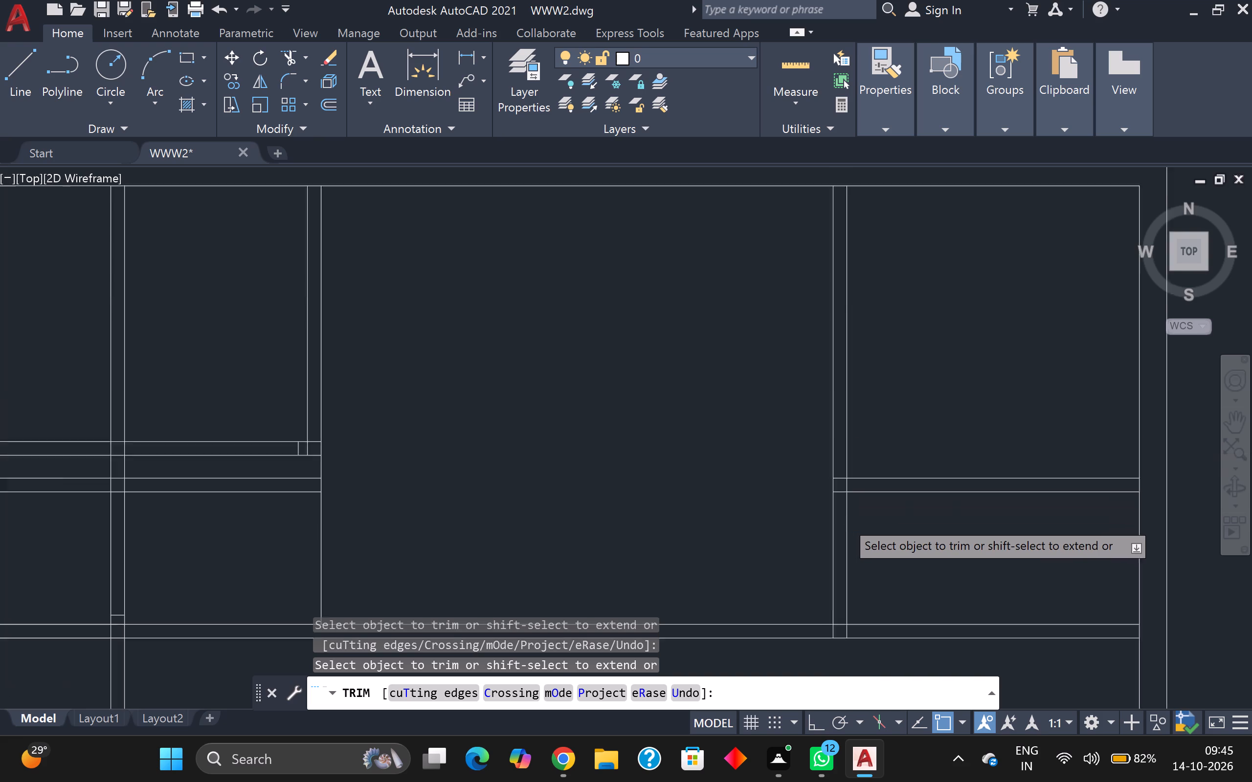
pyautogui.scroll(-3, 844, 521)
pyautogui.scroll(1, 869, 545)
pyautogui.moveTo(869, 545); pyautogui.dragTo(856, 397, button='middle')
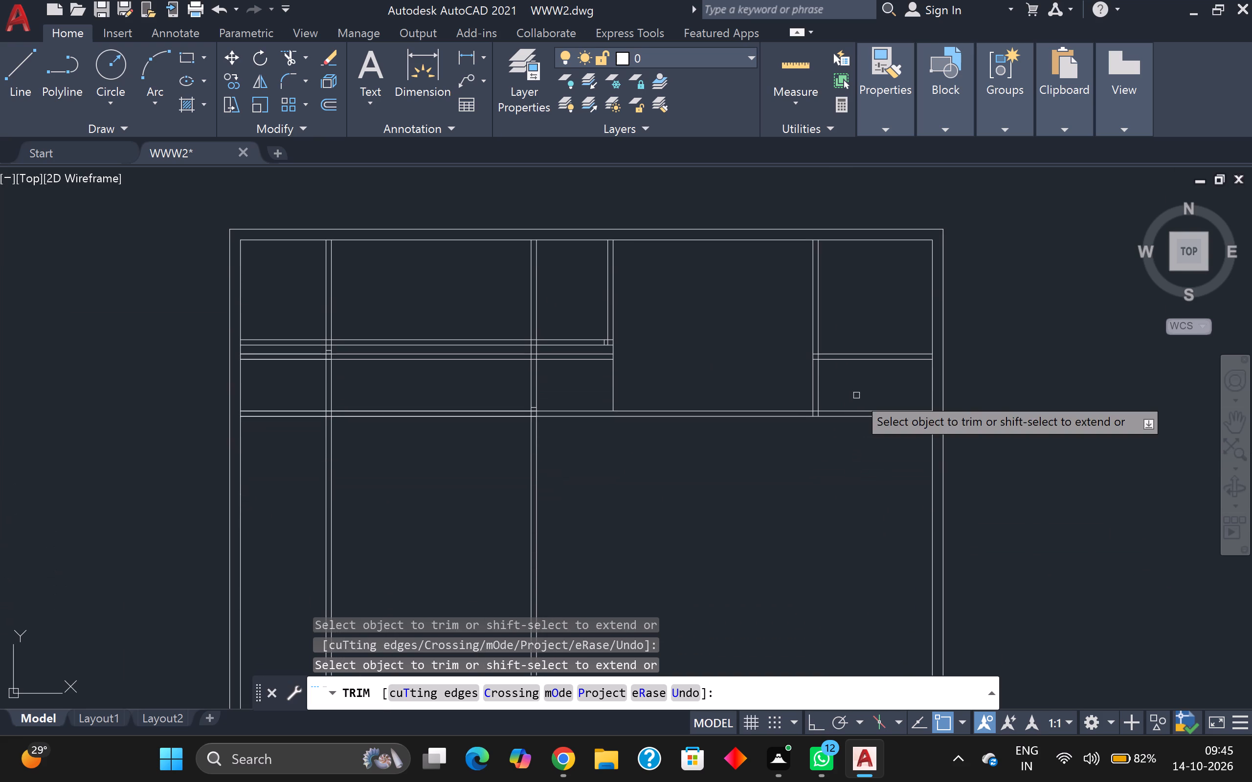
pyautogui.click(856, 395)
pyautogui.click(856, 446)
# Trim away the new horizontal partition's lines between the second and third vertical partitions and between the first and second ones.
pyautogui.scroll(-1, 856, 446)
pyautogui.moveTo(856, 446); pyautogui.dragTo(866, 448, button='middle')
pyautogui.scroll(2, 734, 397)
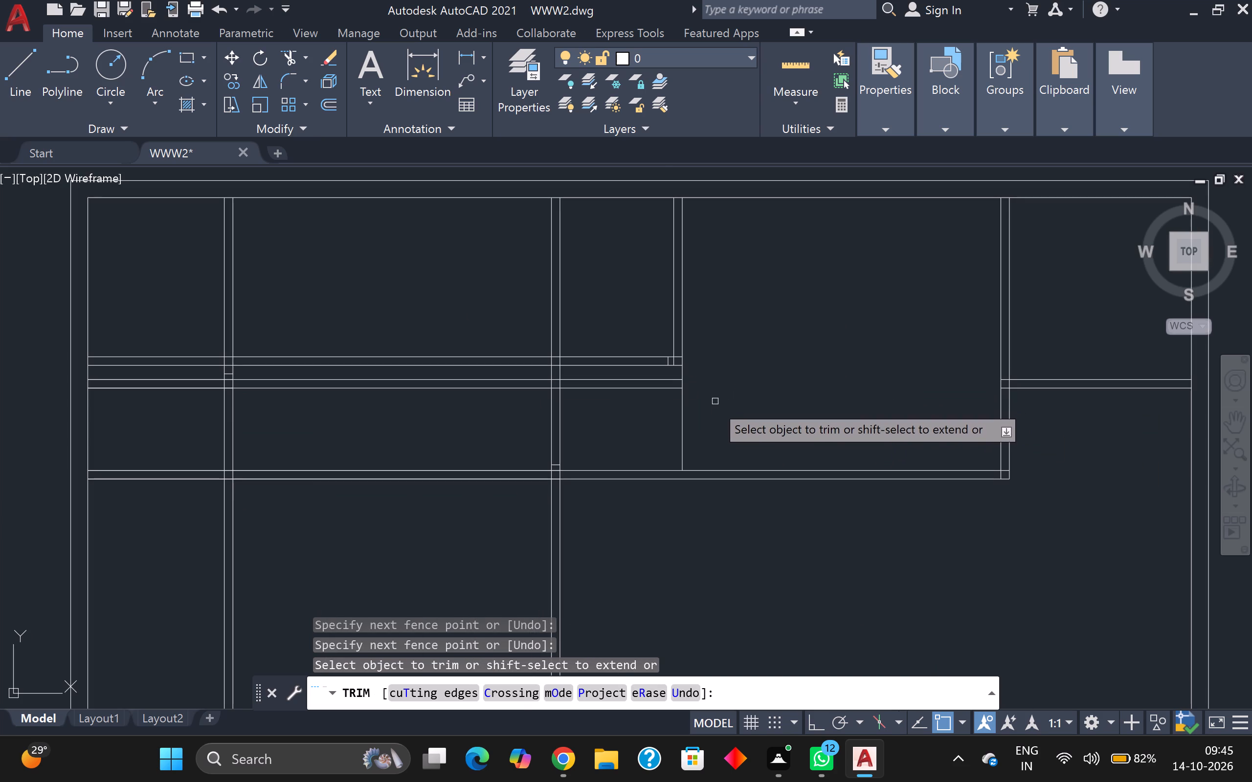
pyautogui.scroll(1, 710, 408)
pyautogui.scroll(-3, 712, 405)
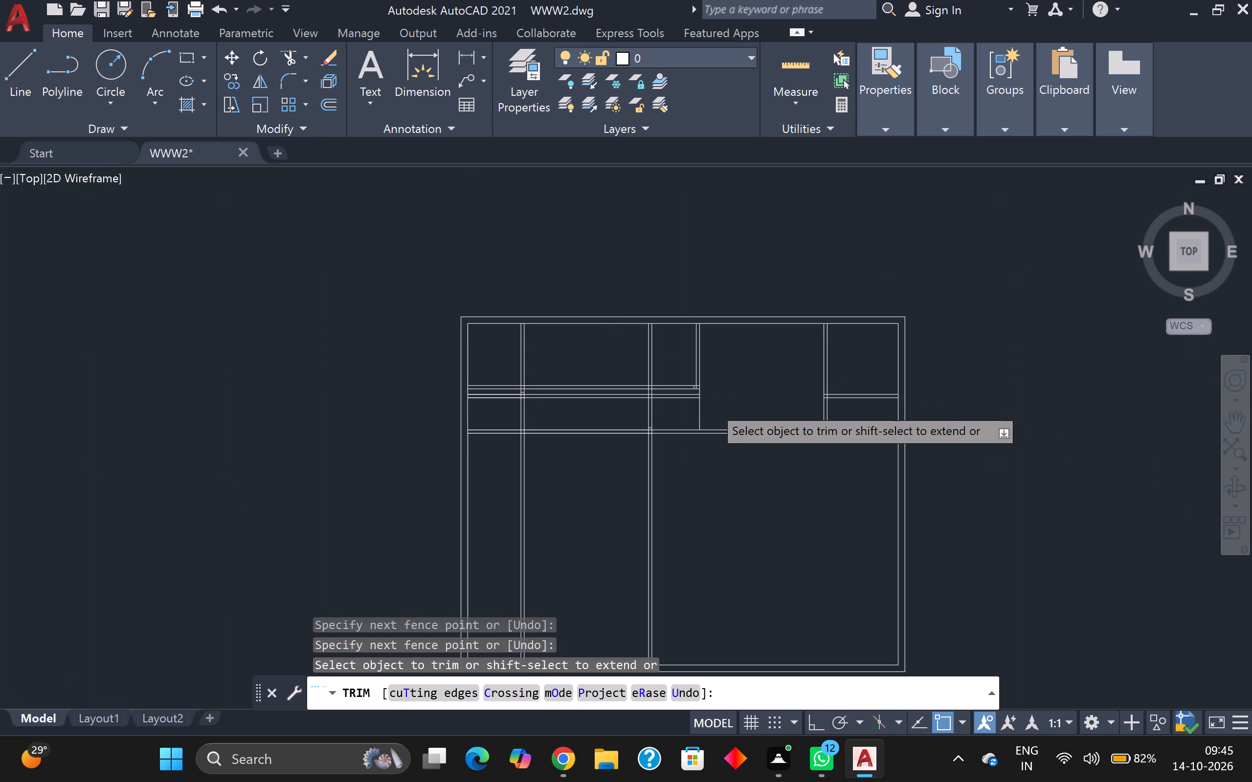
pyautogui.scroll(3, 675, 403)
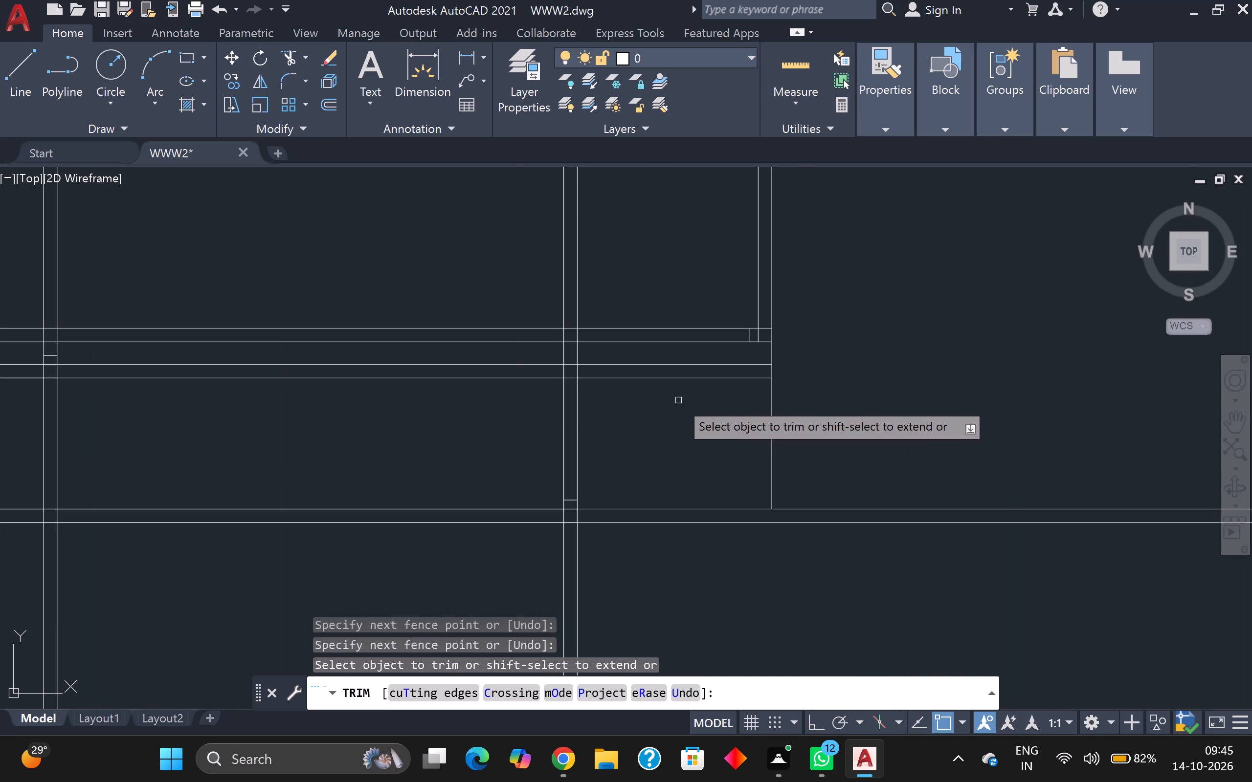
pyautogui.scroll(1, 679, 400)
pyautogui.scroll(-1, 720, 360)
pyautogui.click(727, 342)
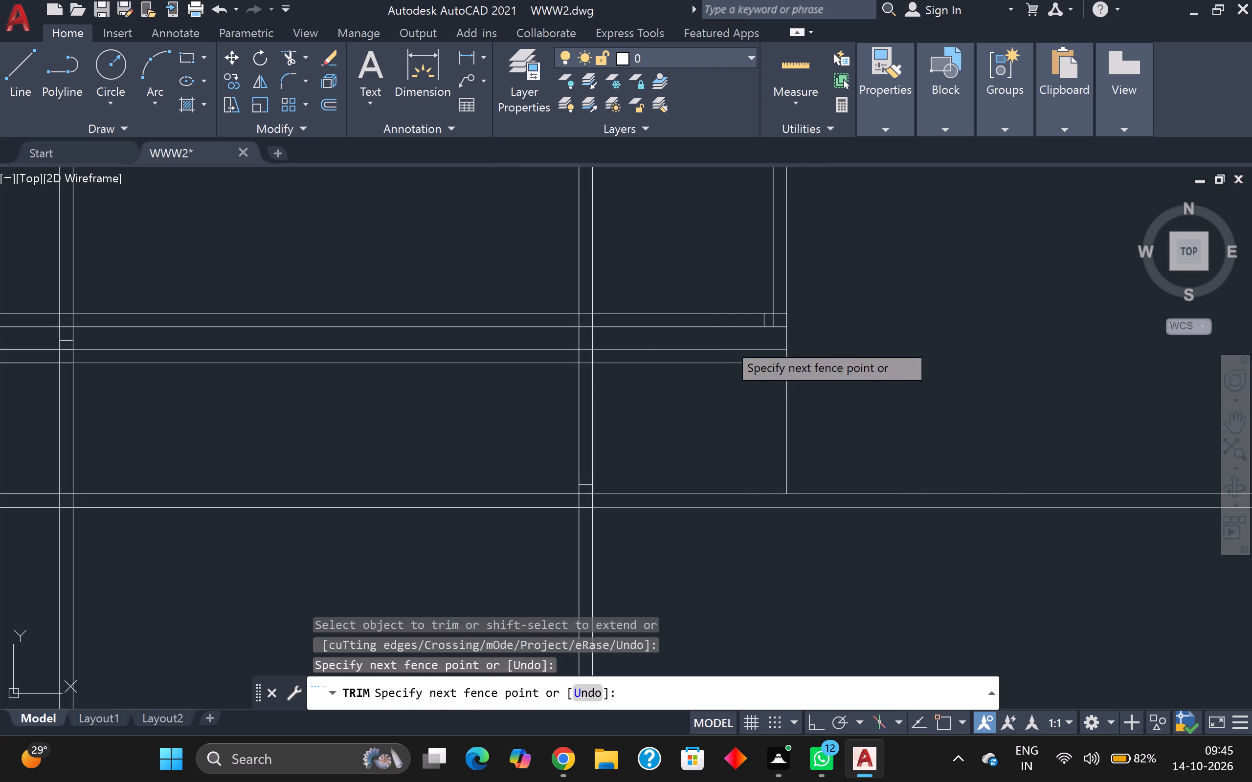
pyautogui.click(726, 364)
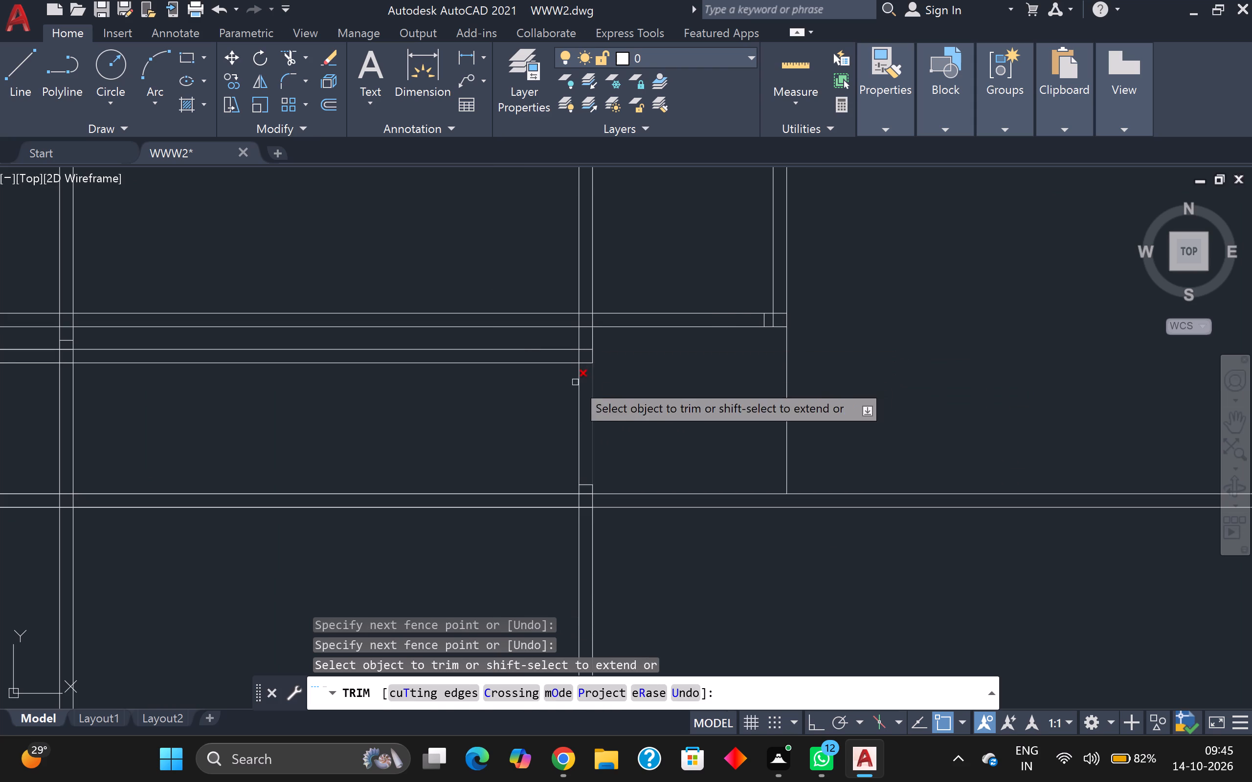
pyautogui.click(528, 336)
pyautogui.click(522, 369)
# Remove the two short segments of the new horizontal partition left inside the second vertical partition.
pyautogui.scroll(-3, 522, 366)
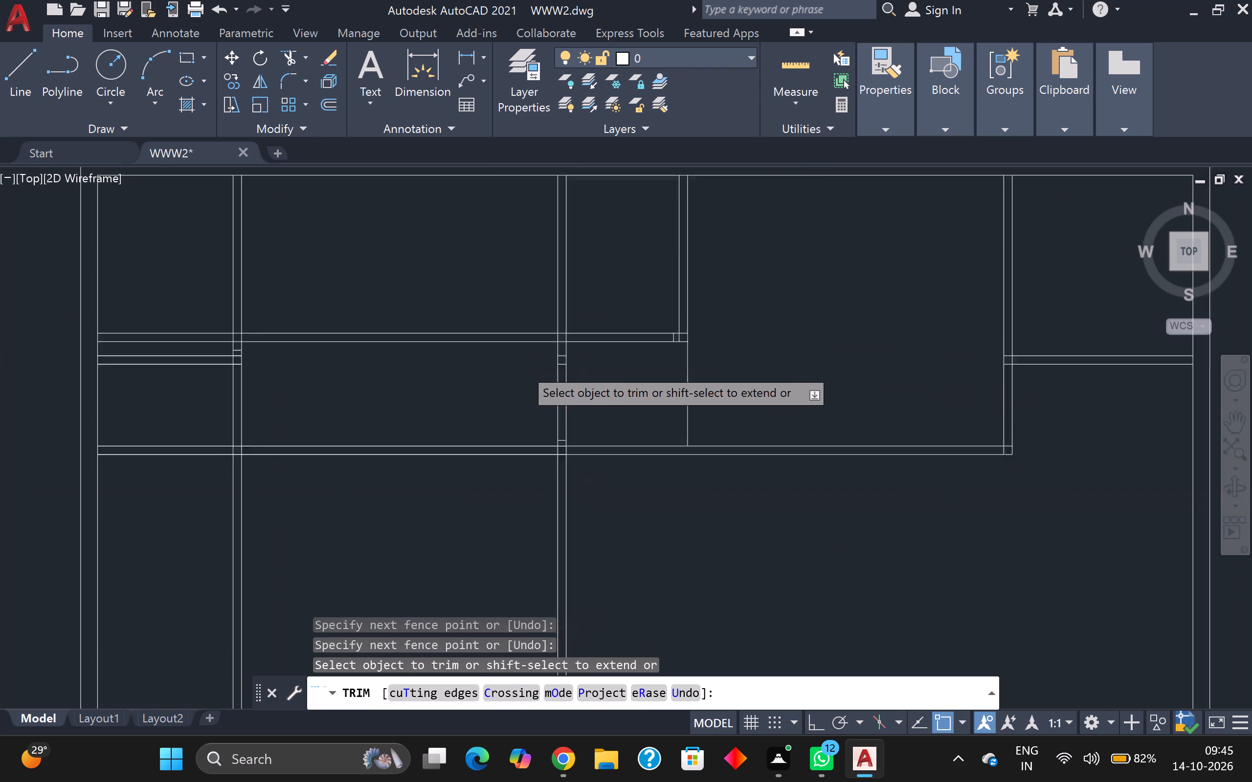
pyautogui.moveTo(522, 366); pyautogui.dragTo(548, 364, button='middle')
pyautogui.scroll(1, 594, 372)
pyautogui.scroll(2, 563, 346)
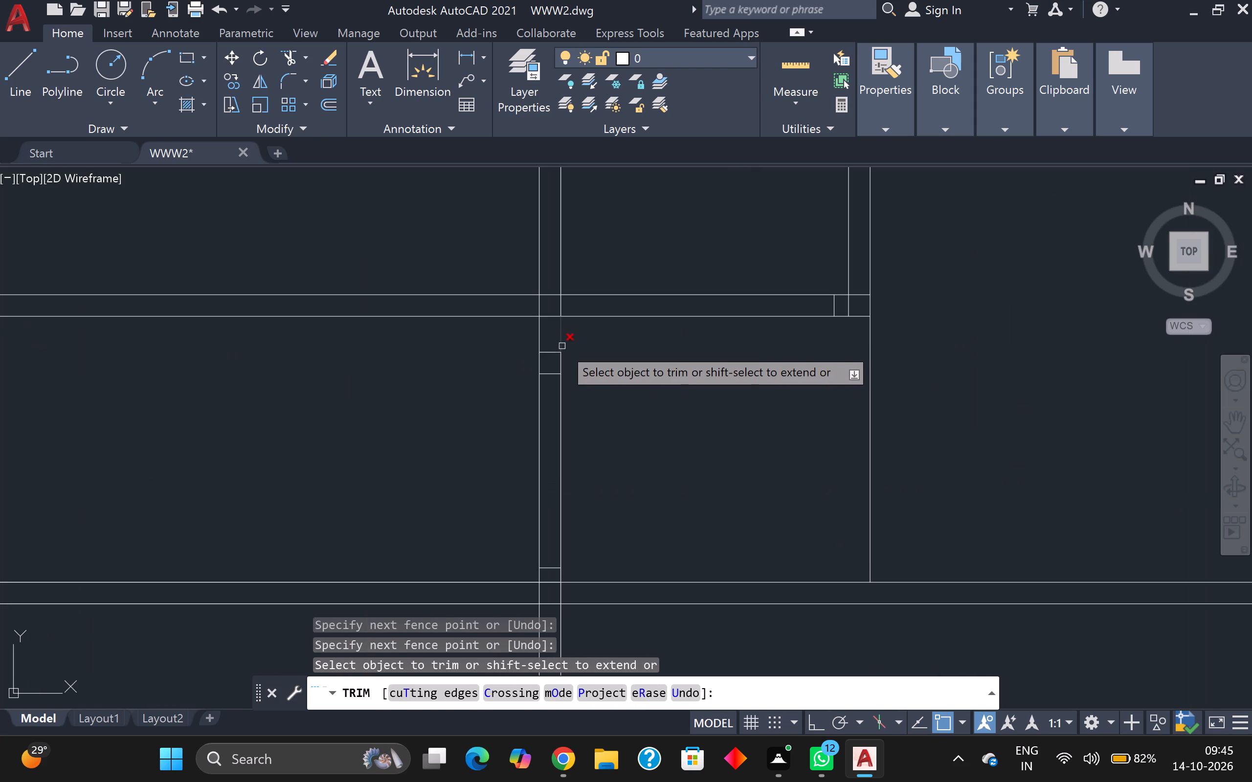
pyautogui.click(554, 353)
pyautogui.click(550, 371)
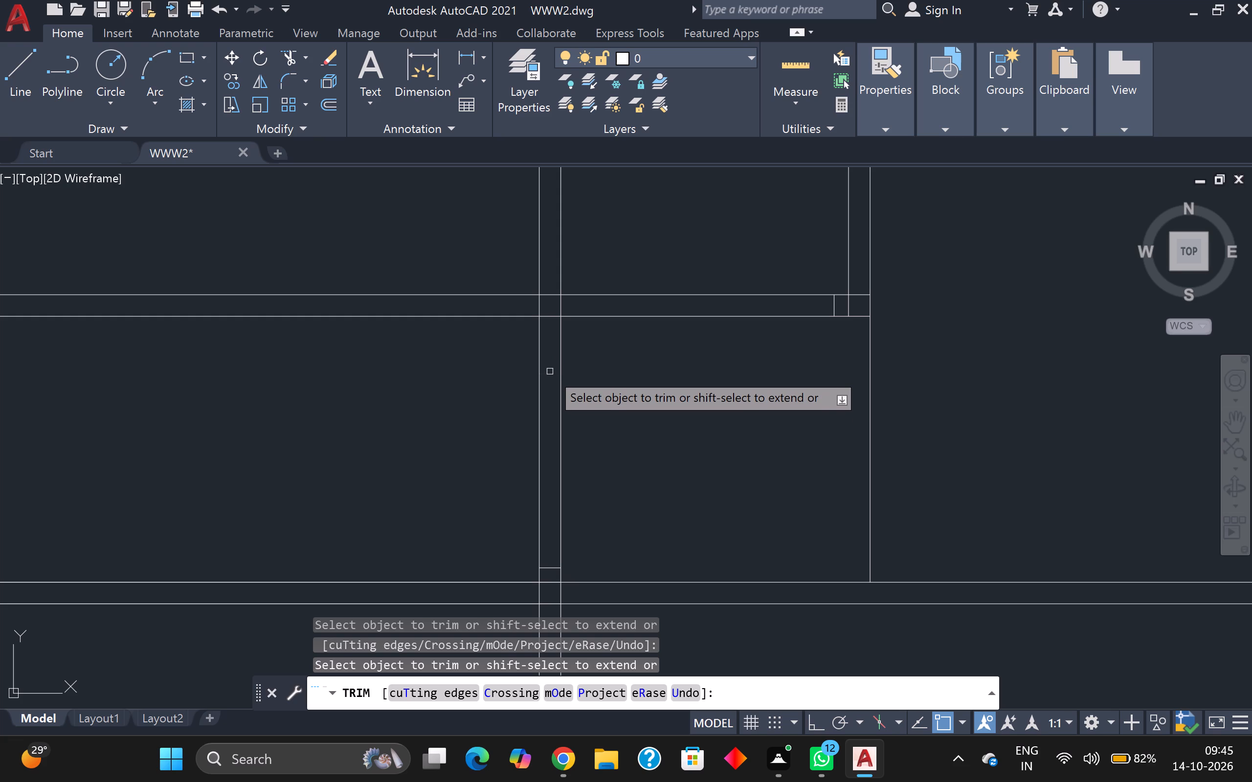
# Trim away the new horizontal partition's lines between the left outer wall and first vertical partition, plus the short leftover segments inside that vertical partition.
pyautogui.scroll(-6, 538, 370)
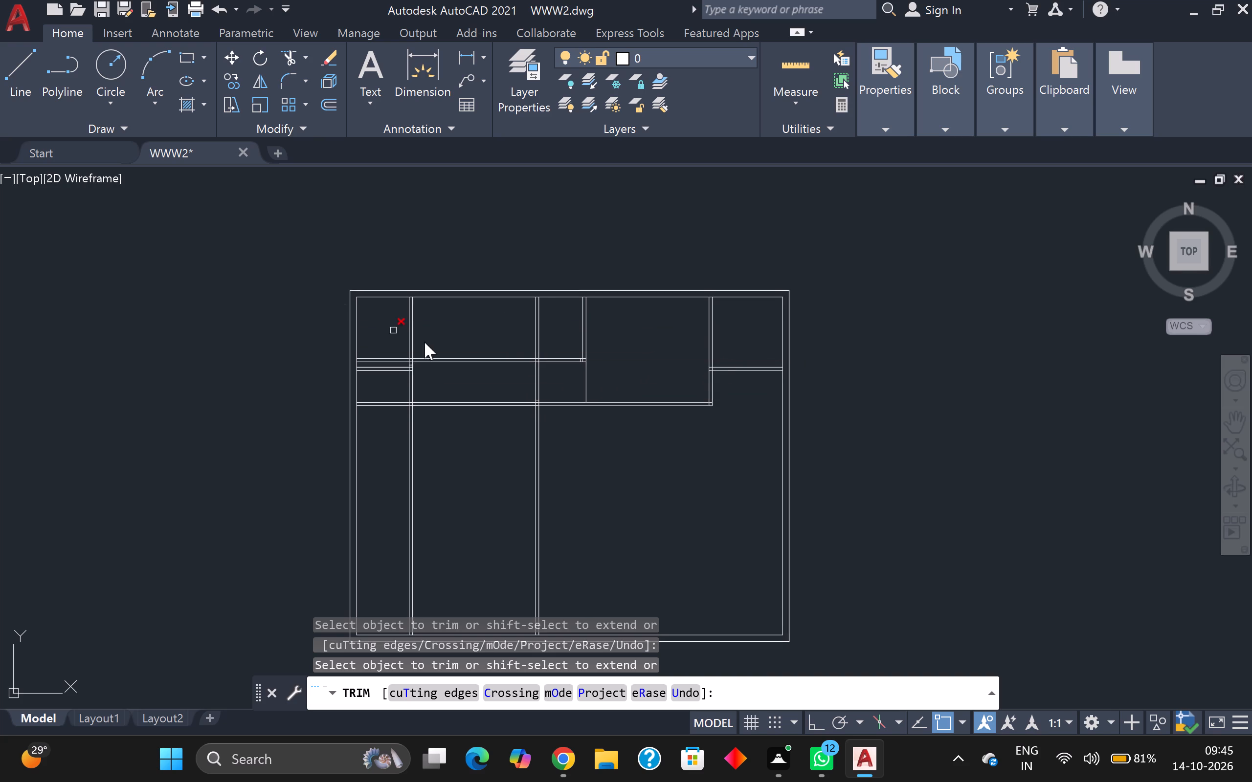
pyautogui.scroll(1, 383, 364)
pyautogui.scroll(-1, 391, 366)
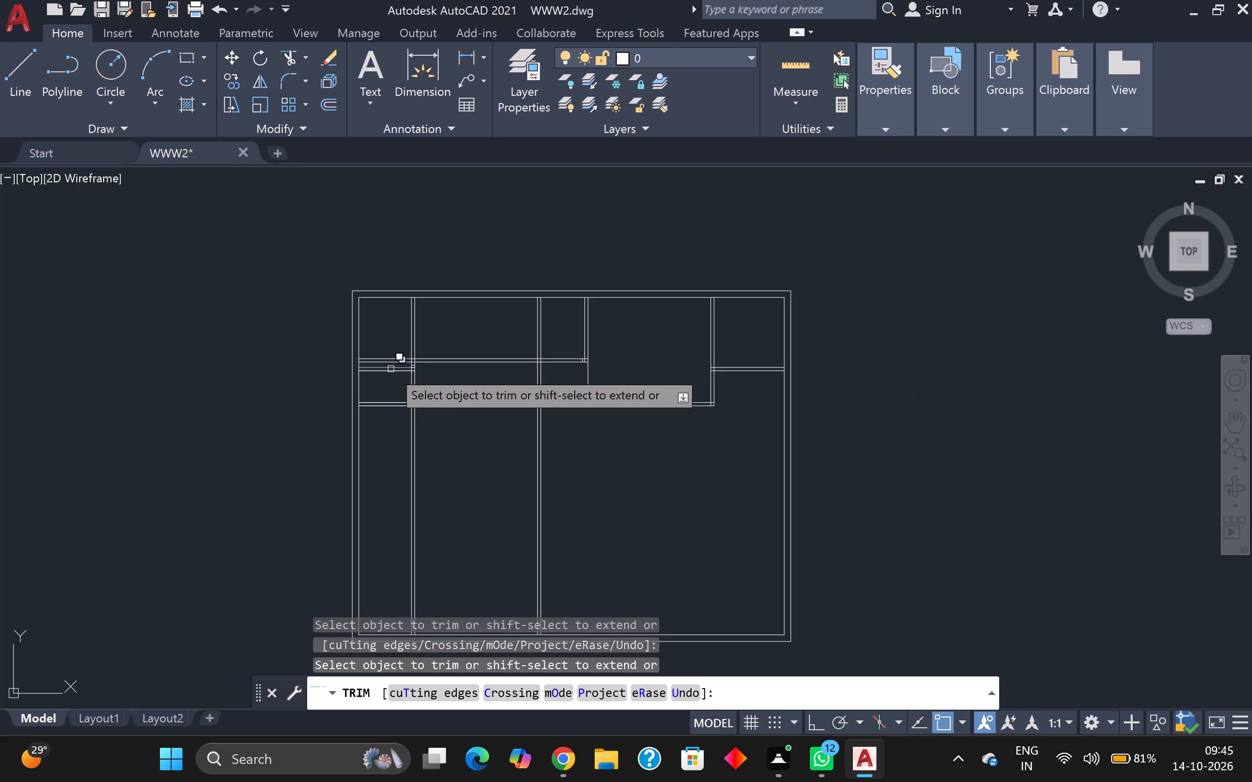
pyautogui.scroll(3, 391, 369)
pyautogui.scroll(-2, 391, 367)
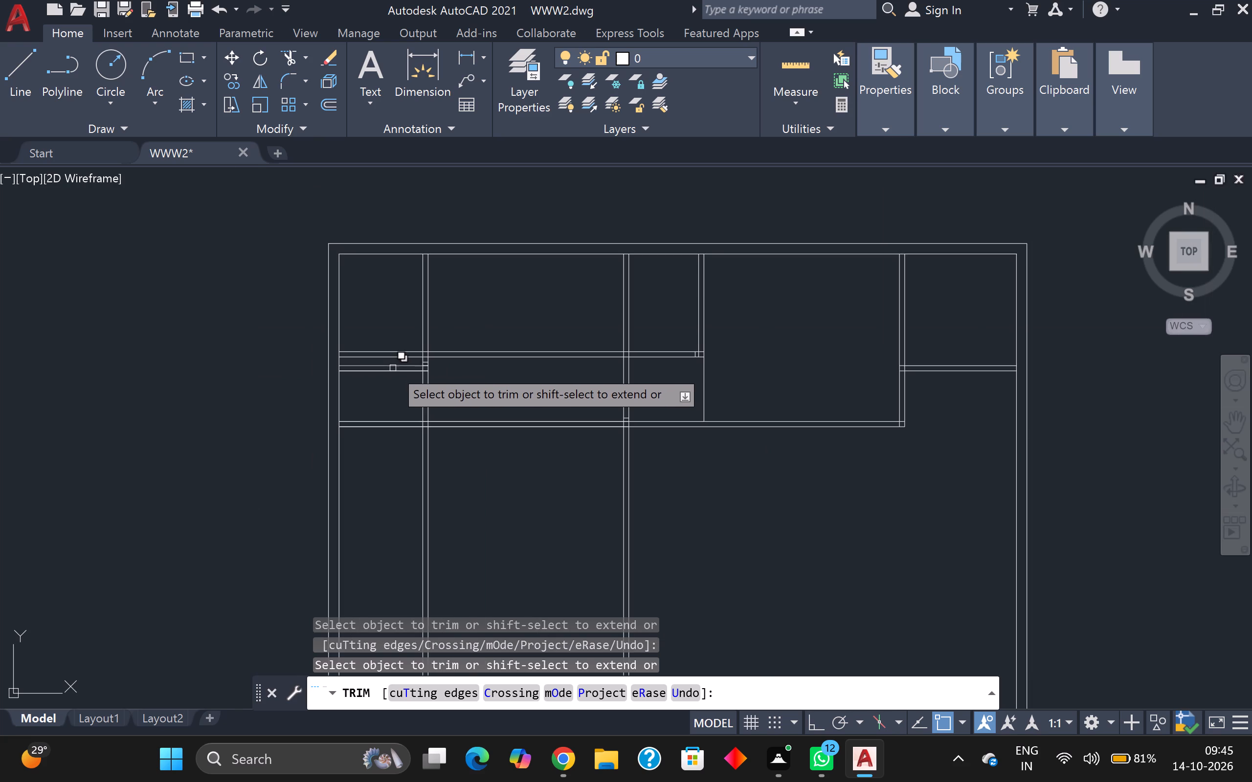
pyautogui.scroll(-1, 393, 369)
pyautogui.scroll(3, 397, 377)
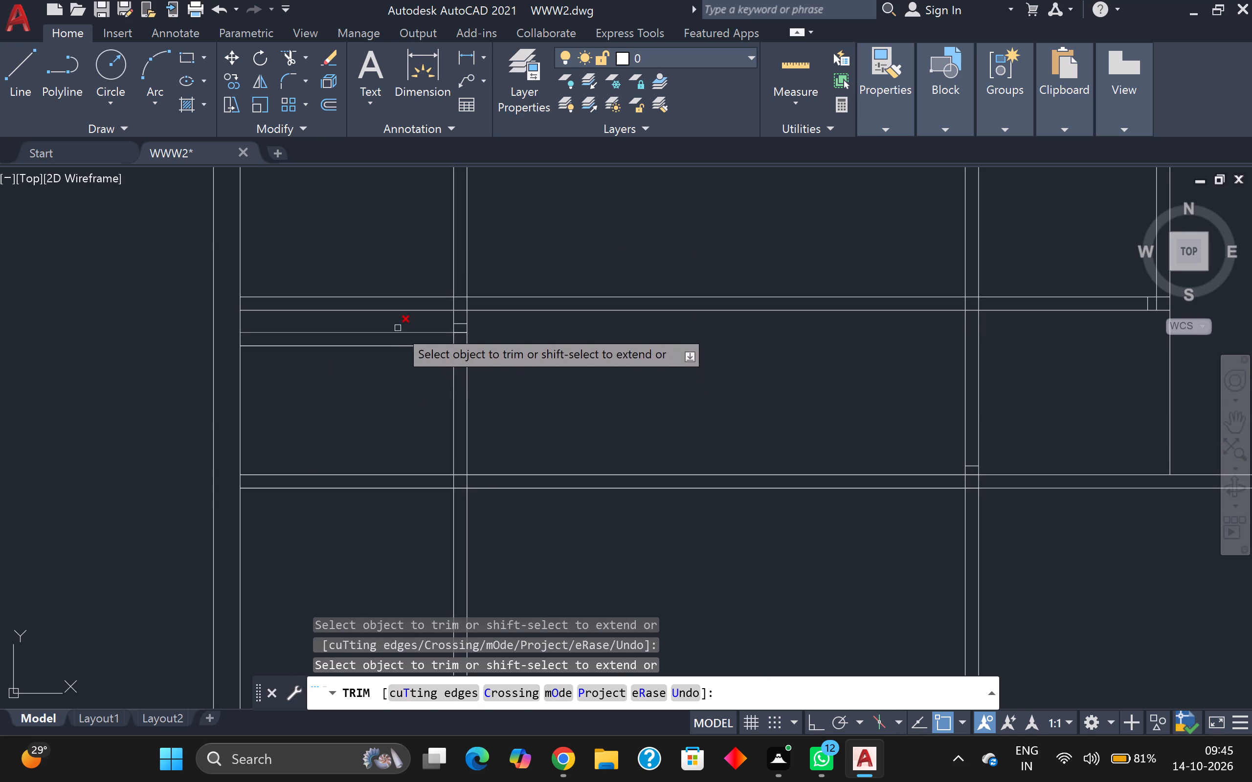
pyautogui.click(398, 327)
pyautogui.click(399, 354)
pyautogui.scroll(2, 453, 334)
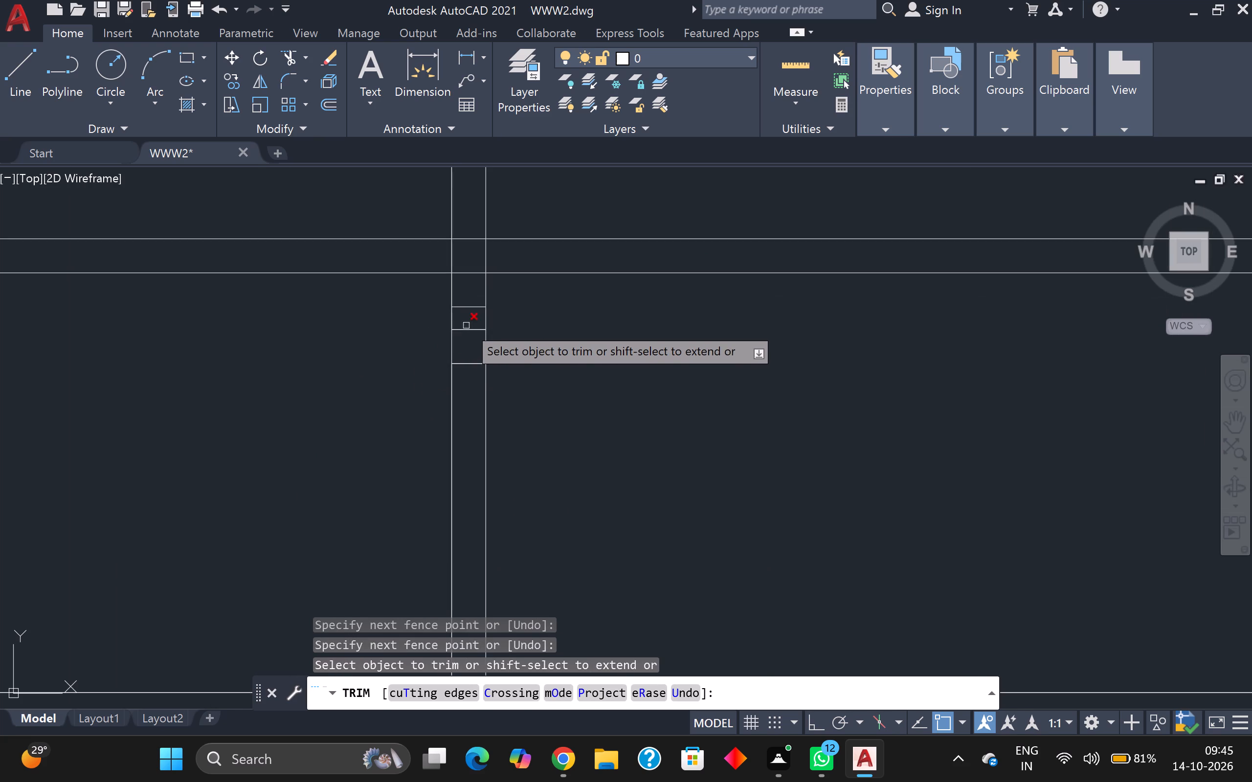
pyautogui.click(468, 302)
pyautogui.click(466, 392)
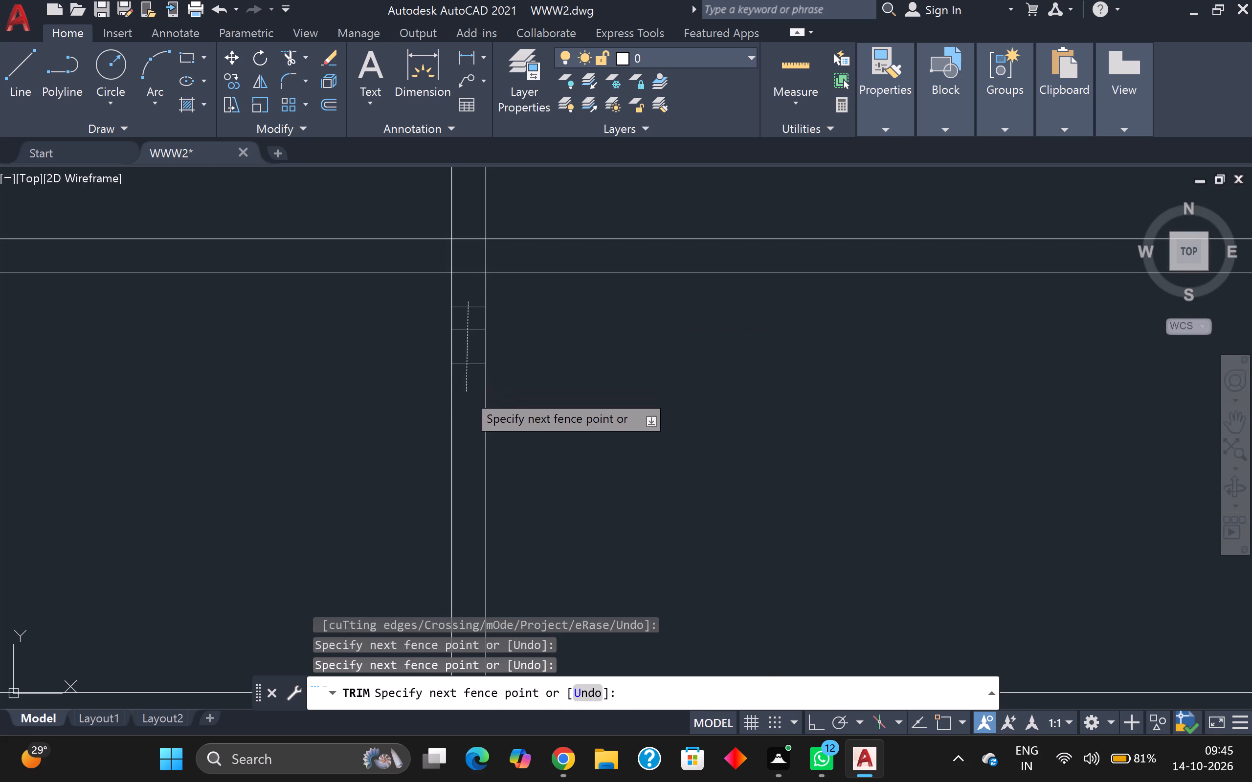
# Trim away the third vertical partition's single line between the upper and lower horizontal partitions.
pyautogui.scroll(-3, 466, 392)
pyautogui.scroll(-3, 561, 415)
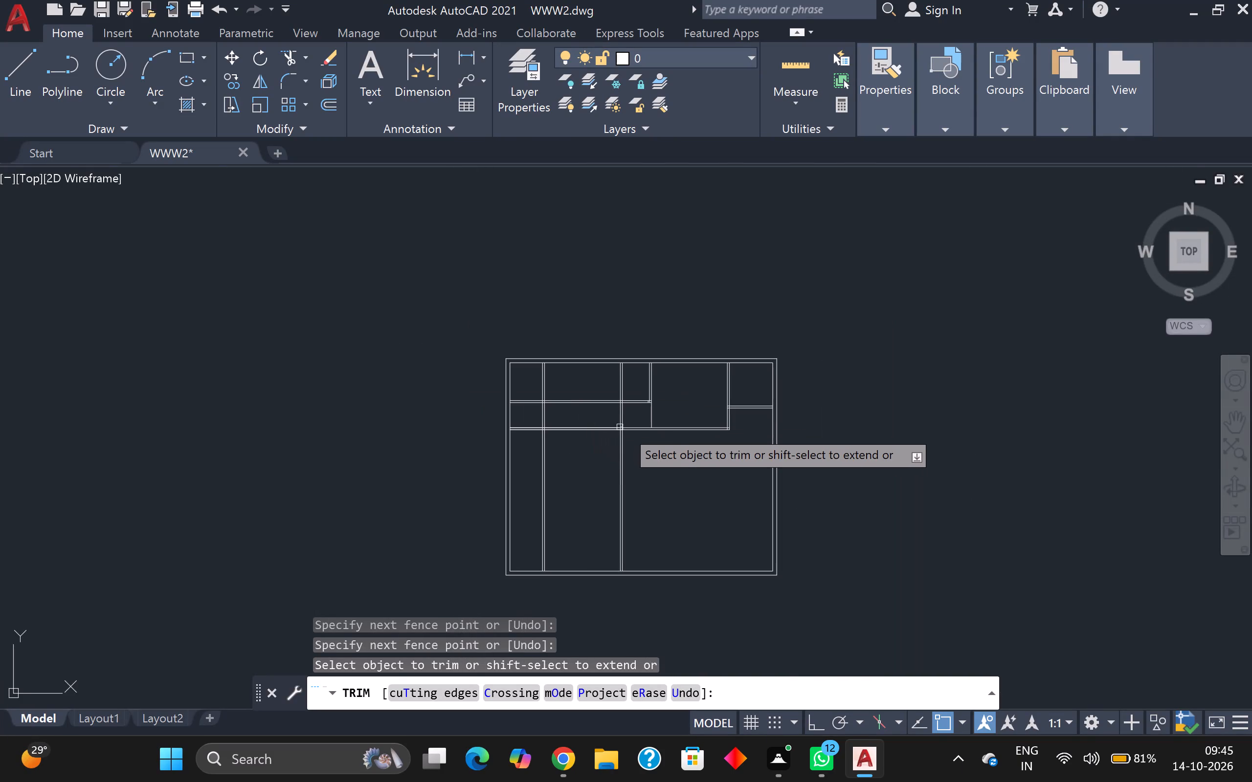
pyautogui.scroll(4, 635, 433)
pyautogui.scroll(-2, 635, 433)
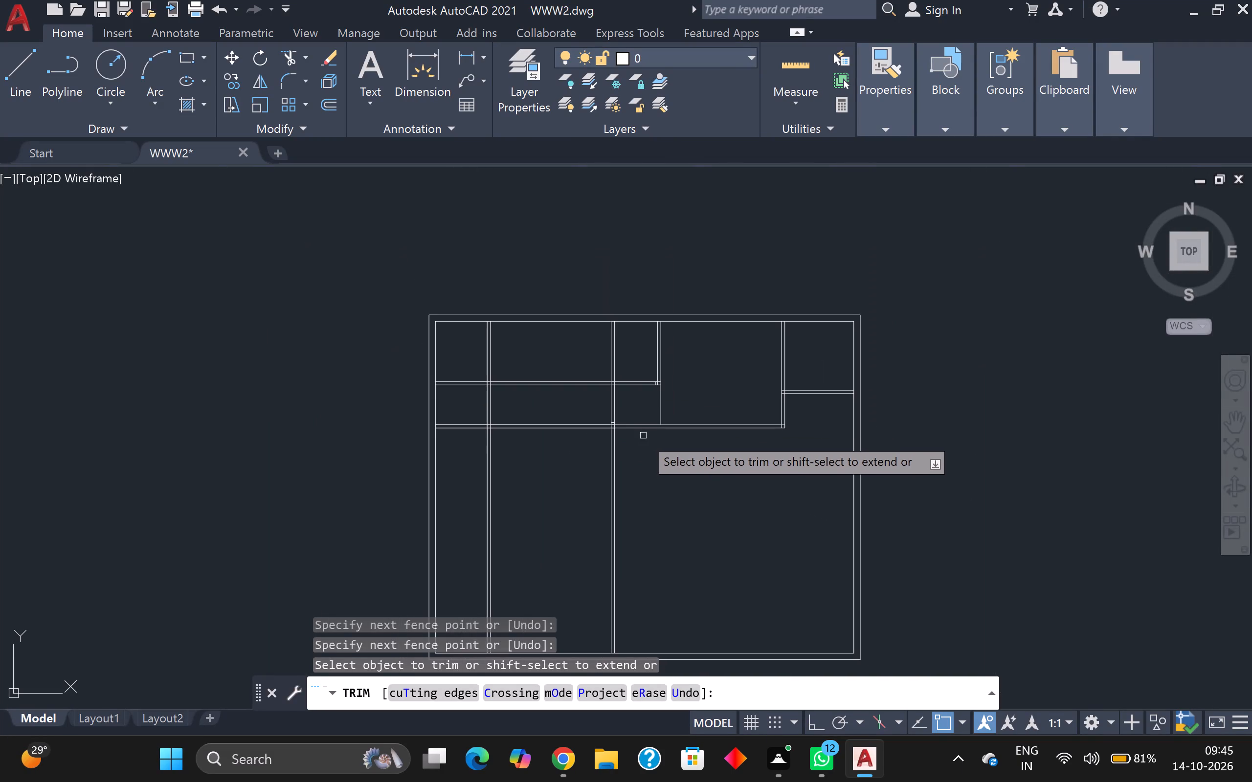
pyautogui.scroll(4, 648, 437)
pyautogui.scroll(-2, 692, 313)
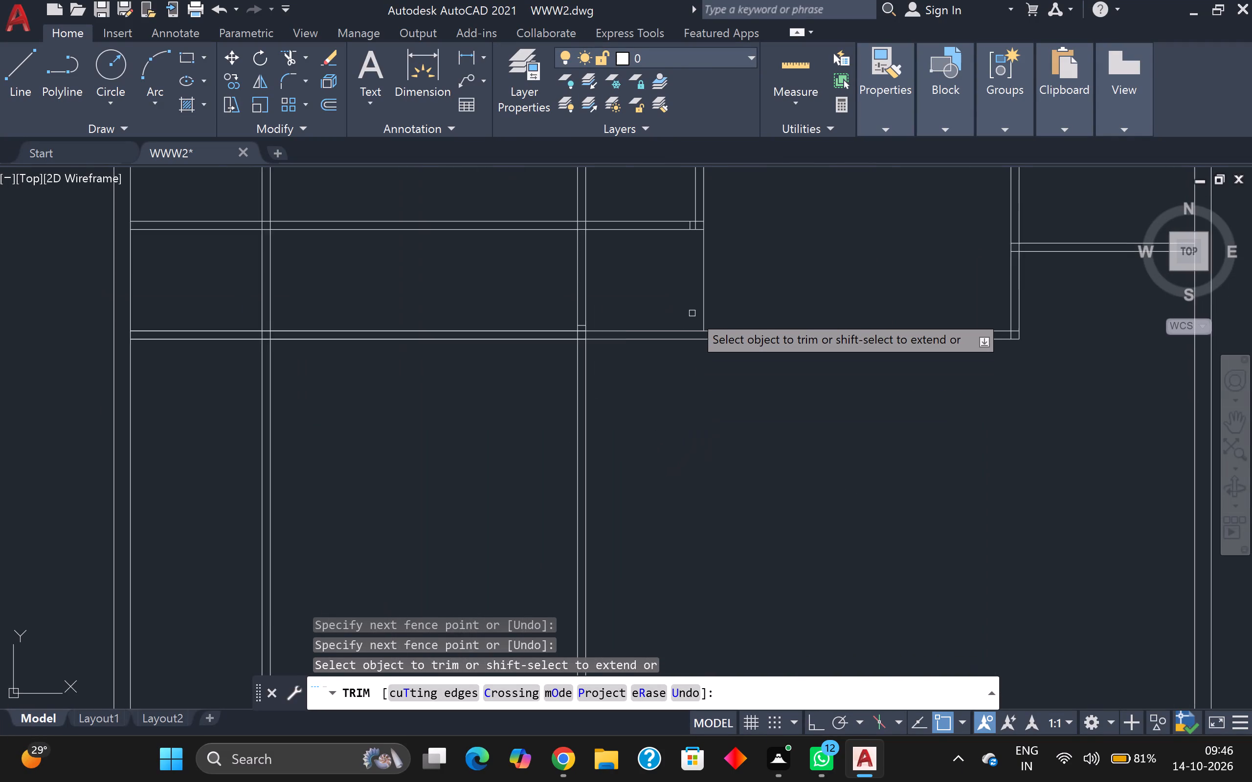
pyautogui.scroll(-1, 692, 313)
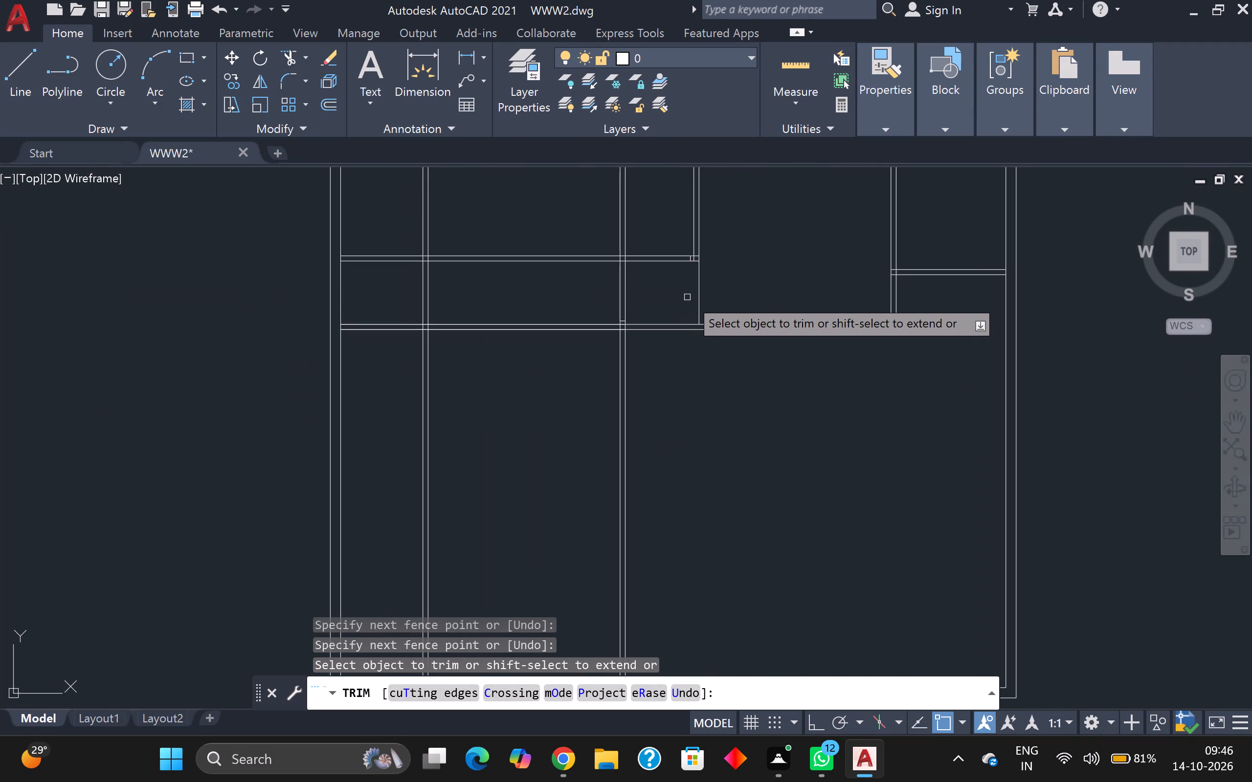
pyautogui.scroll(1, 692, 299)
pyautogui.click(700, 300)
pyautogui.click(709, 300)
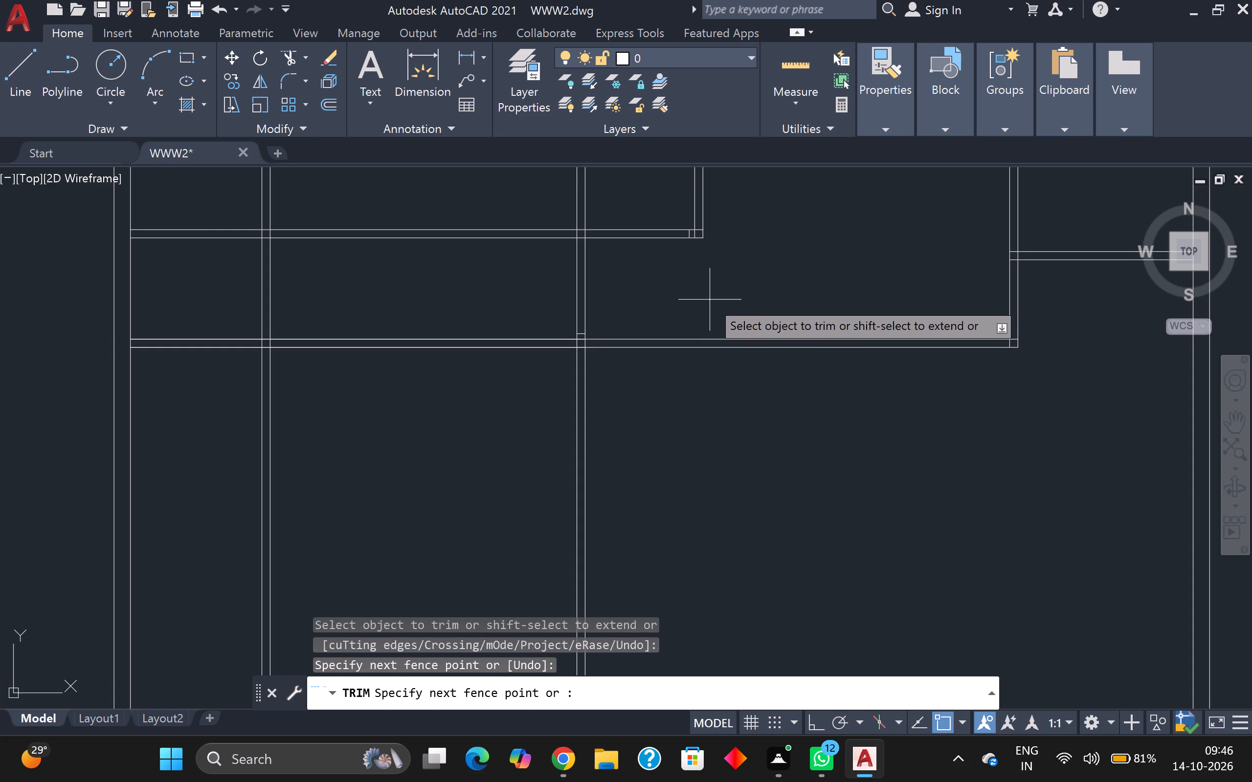
# Trim the overlapping short segments at the corner where the third vertical partition meets the upper horizontal partition.
pyautogui.scroll(2, 710, 300)
pyautogui.moveTo(710, 299); pyautogui.dragTo(691, 496, button='middle')
pyautogui.scroll(-1, 707, 338)
pyautogui.scroll(1, 686, 420)
pyautogui.scroll(-1, 685, 415)
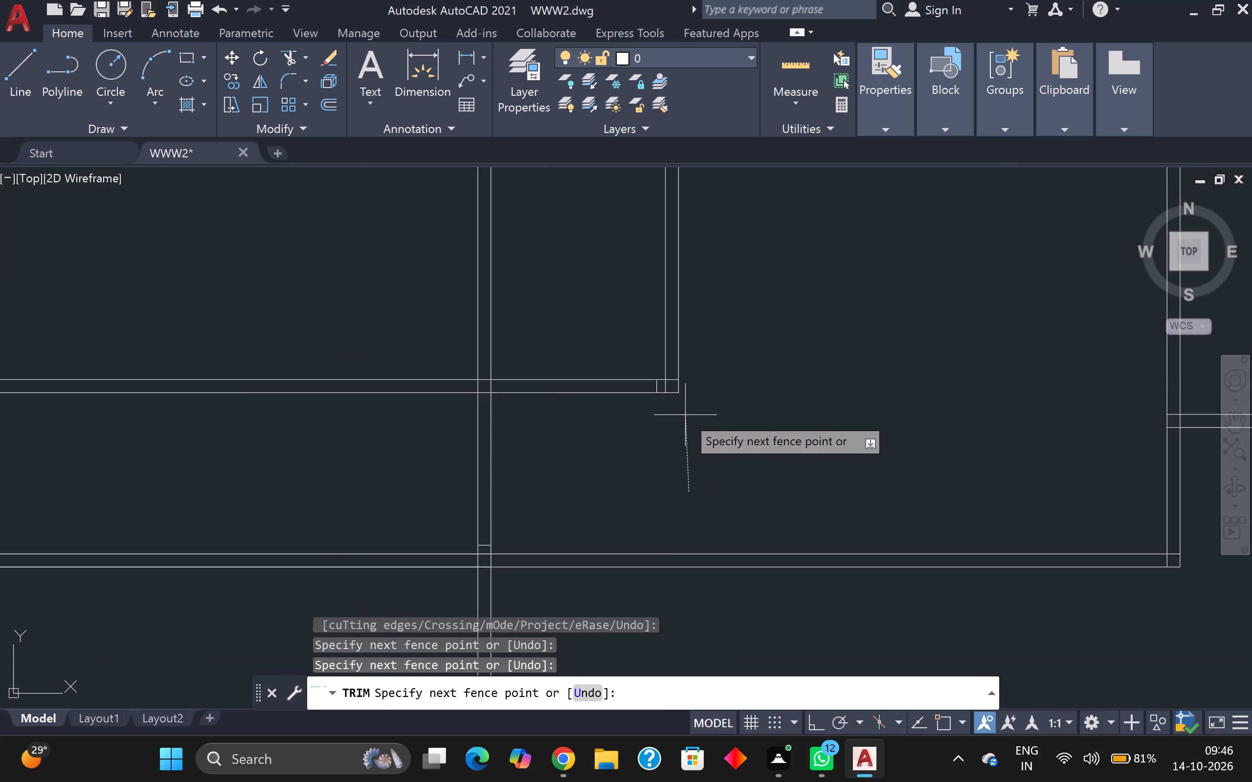
pyautogui.scroll(-1, 685, 415)
pyautogui.middleClick(685, 415)
pyautogui.click(697, 420)
pyautogui.scroll(2, 667, 387)
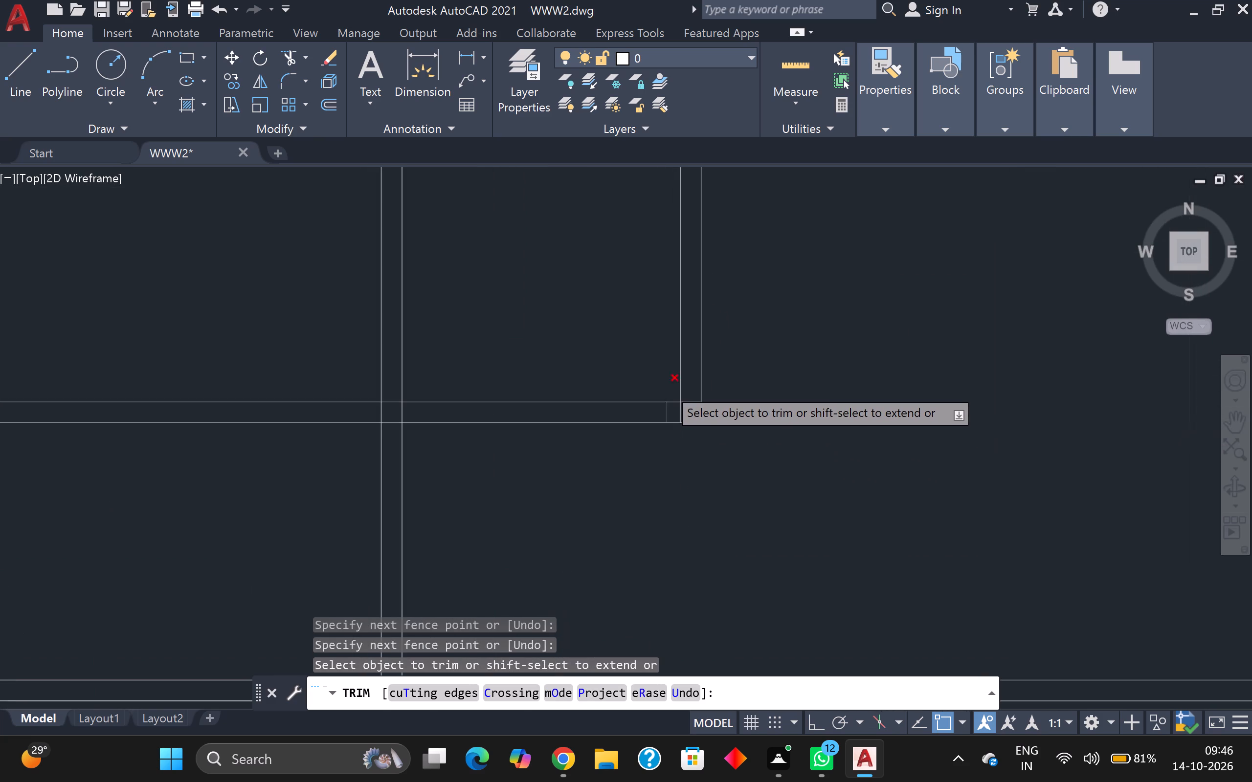
pyautogui.click(679, 410)
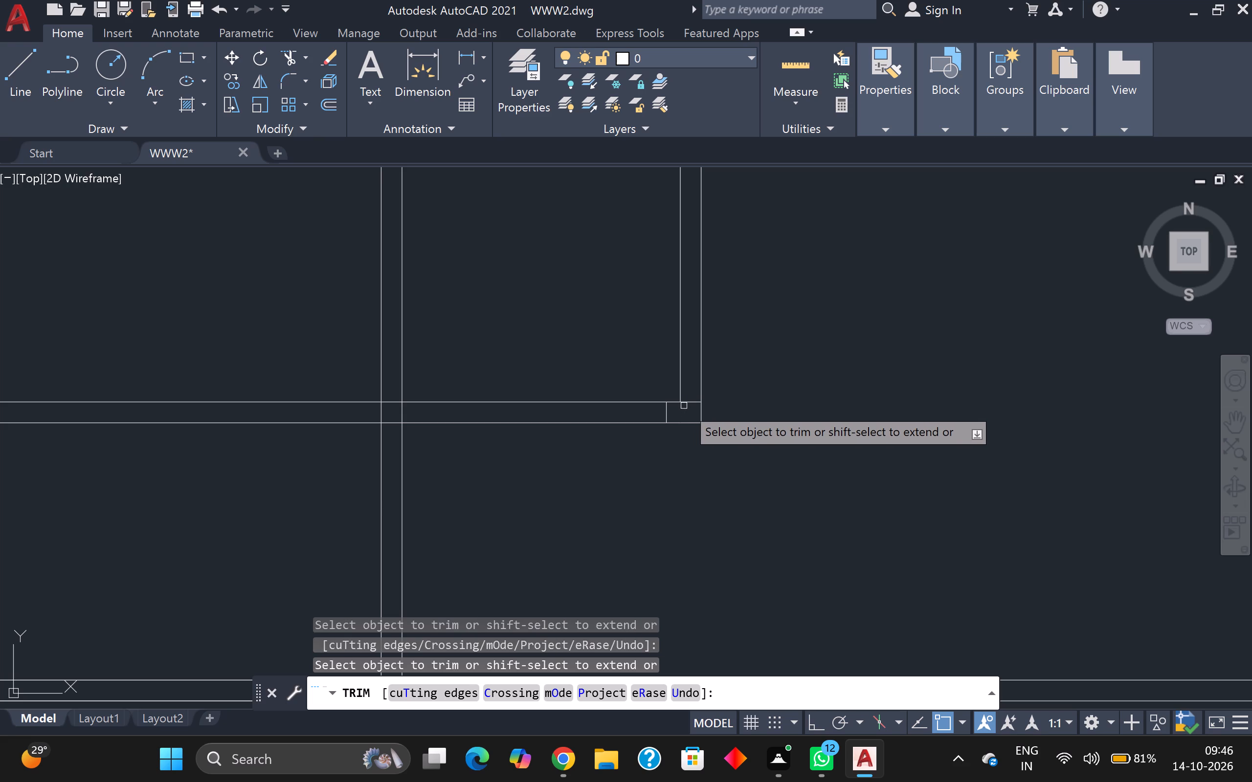
pyautogui.click(694, 403)
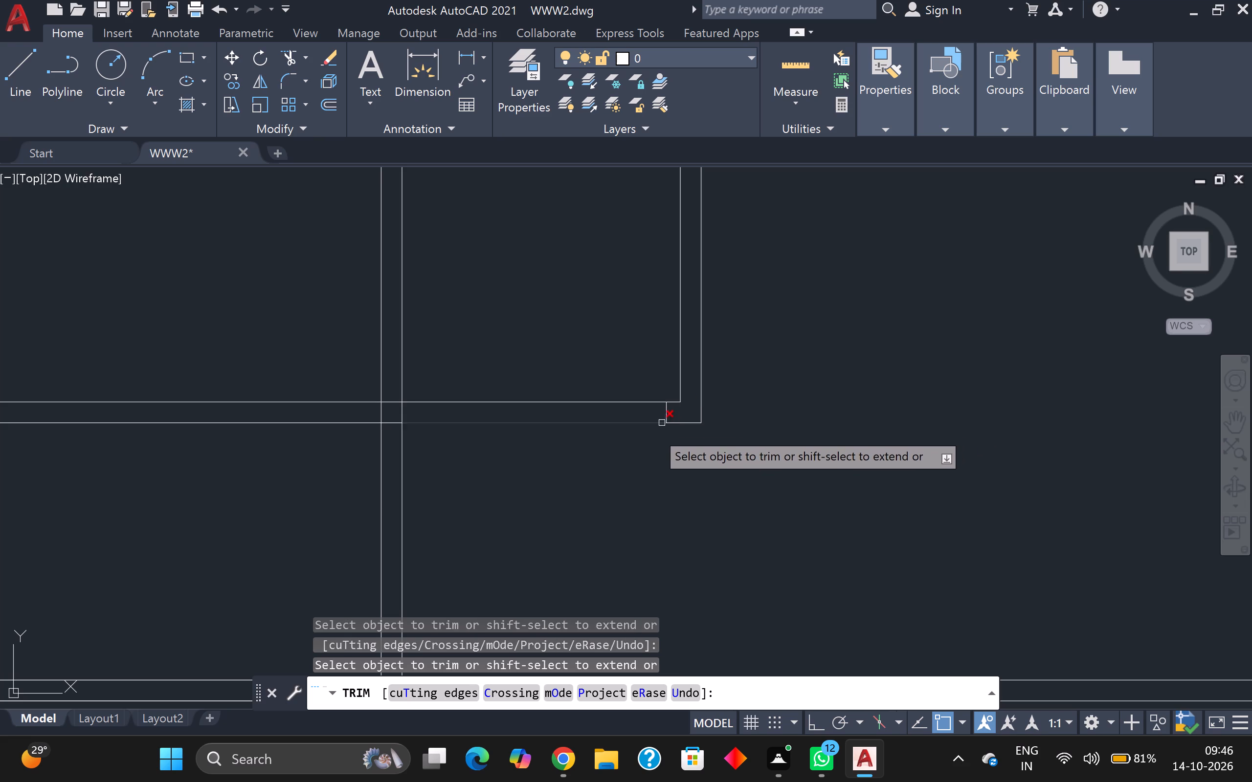
# Trim the crossing segments where the second vertical partition meets the lower horizontal partition, leaving the junction open.
pyautogui.scroll(-2, 619, 468)
pyautogui.moveTo(619, 470); pyautogui.dragTo(682, 438, button='middle')
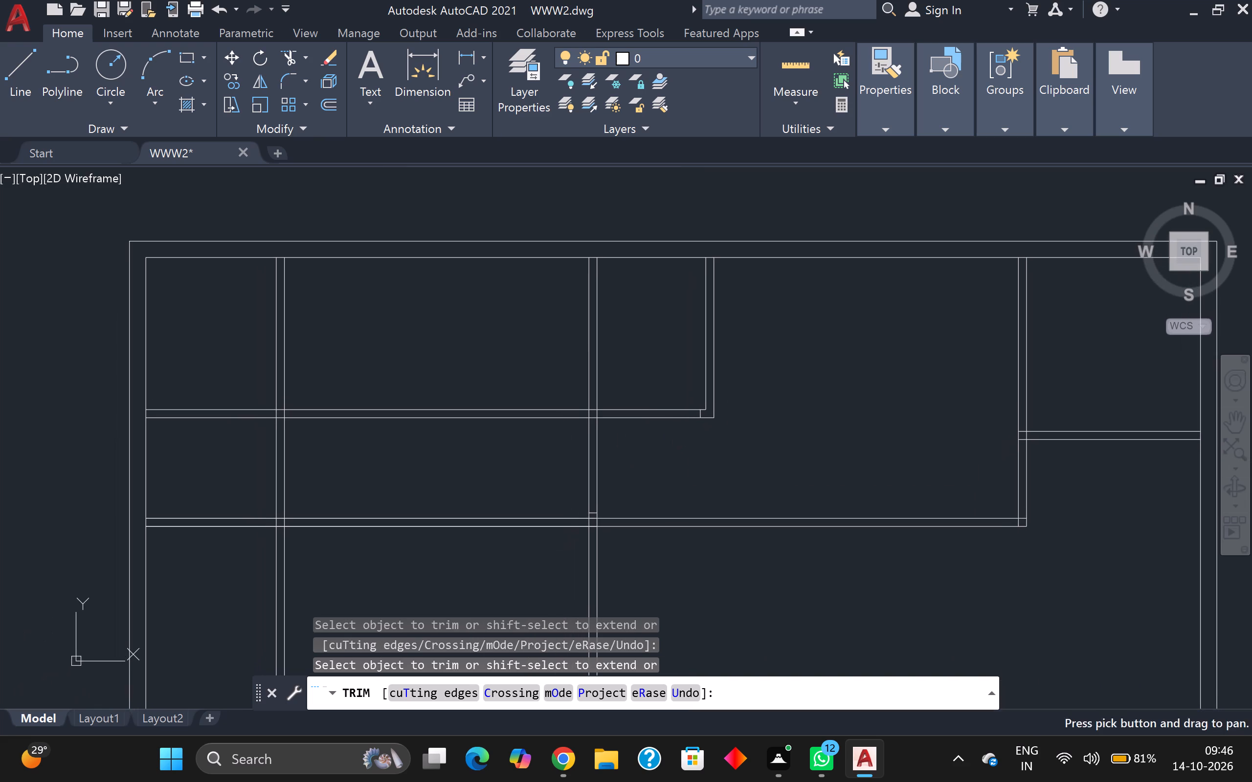
pyautogui.scroll(4, 588, 521)
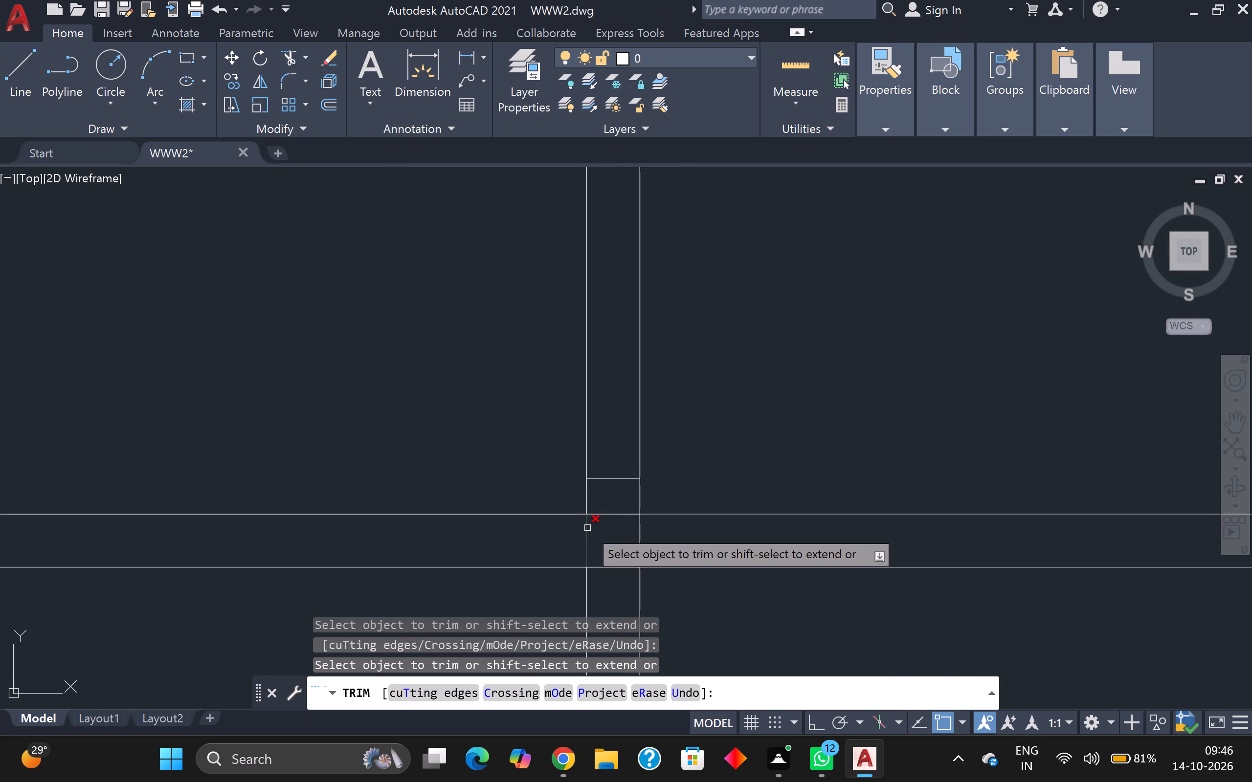
pyautogui.click(587, 528)
pyautogui.click(611, 514)
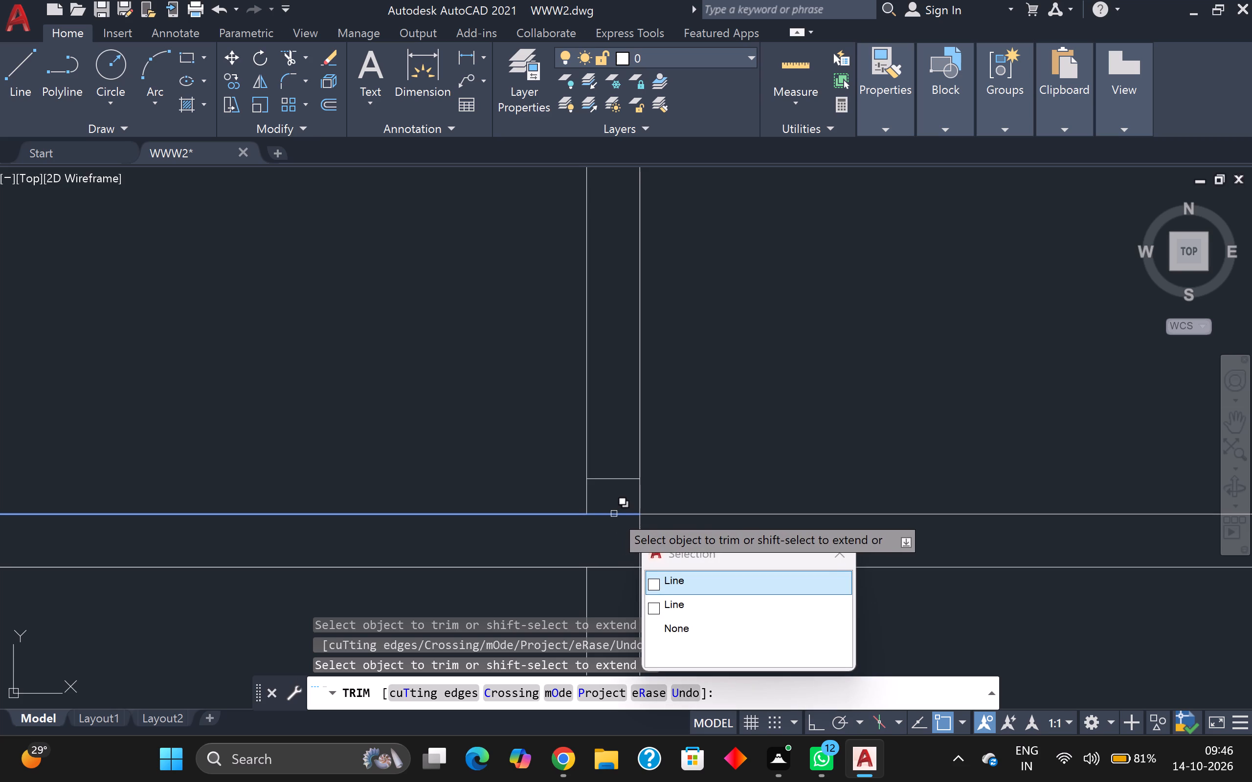
pyautogui.press('Escape')
pyautogui.press('`')
pyautogui.click(617, 508)
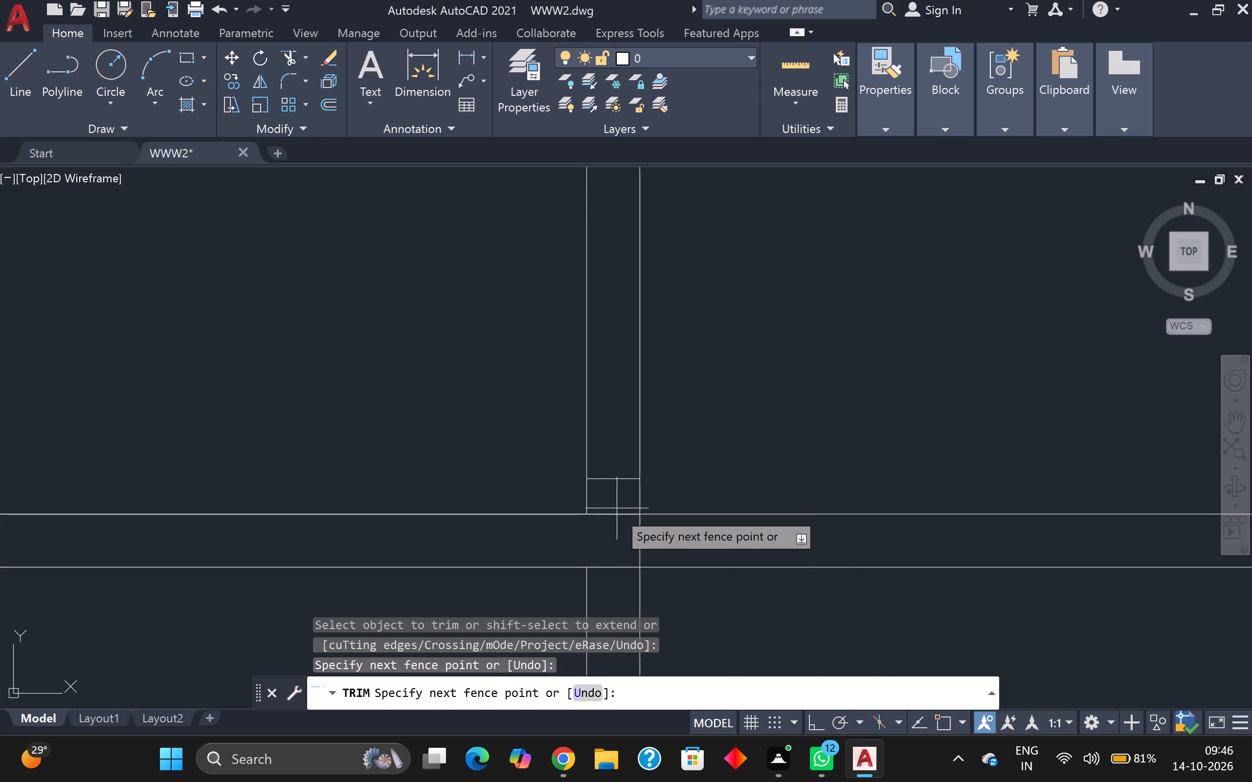
pyautogui.click(613, 527)
pyautogui.scroll(-2, 613, 528)
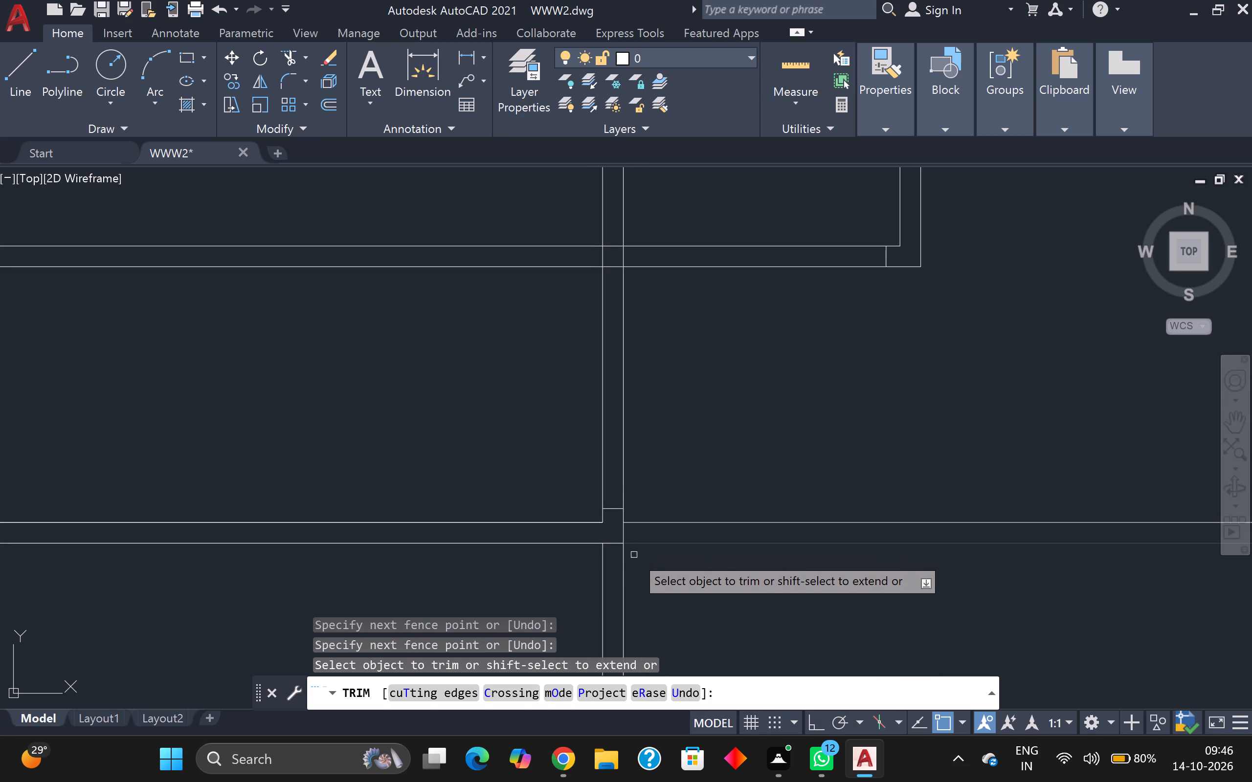
pyautogui.scroll(2, 627, 549)
pyautogui.click(586, 513)
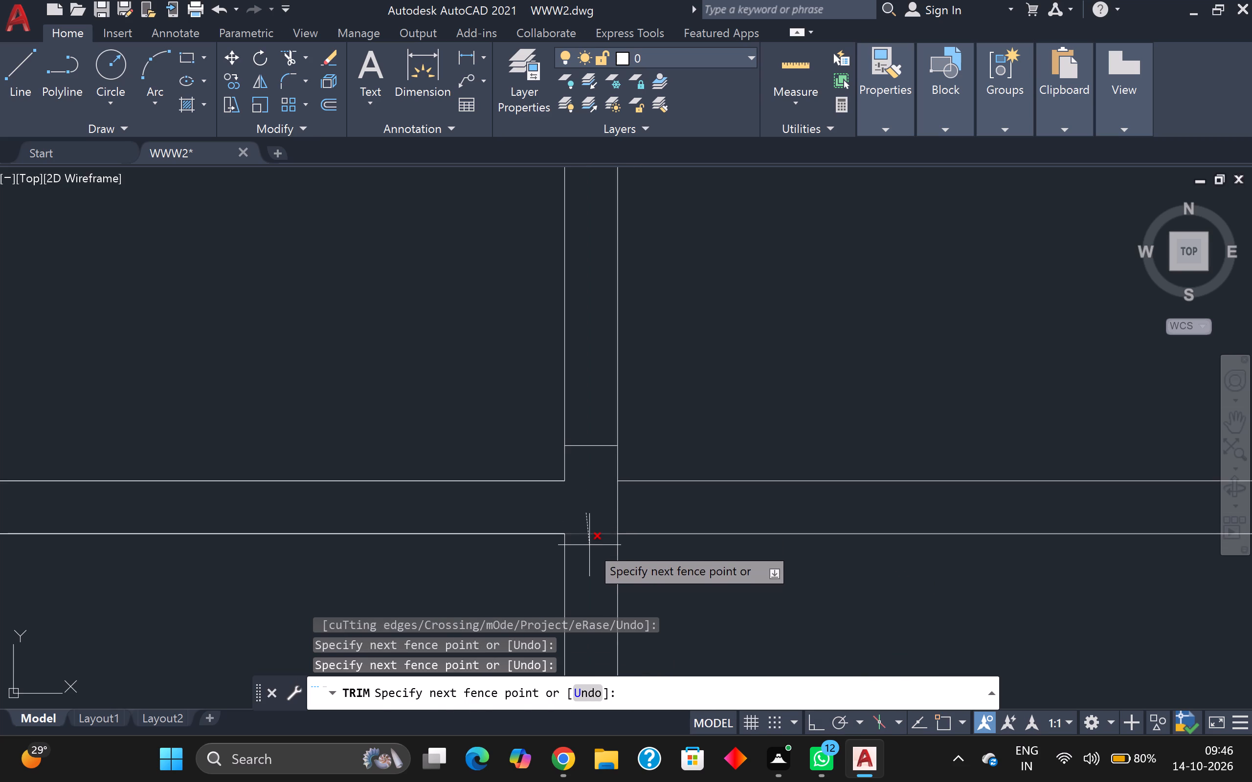
pyautogui.click(642, 511)
pyautogui.scroll(-3, 642, 511)
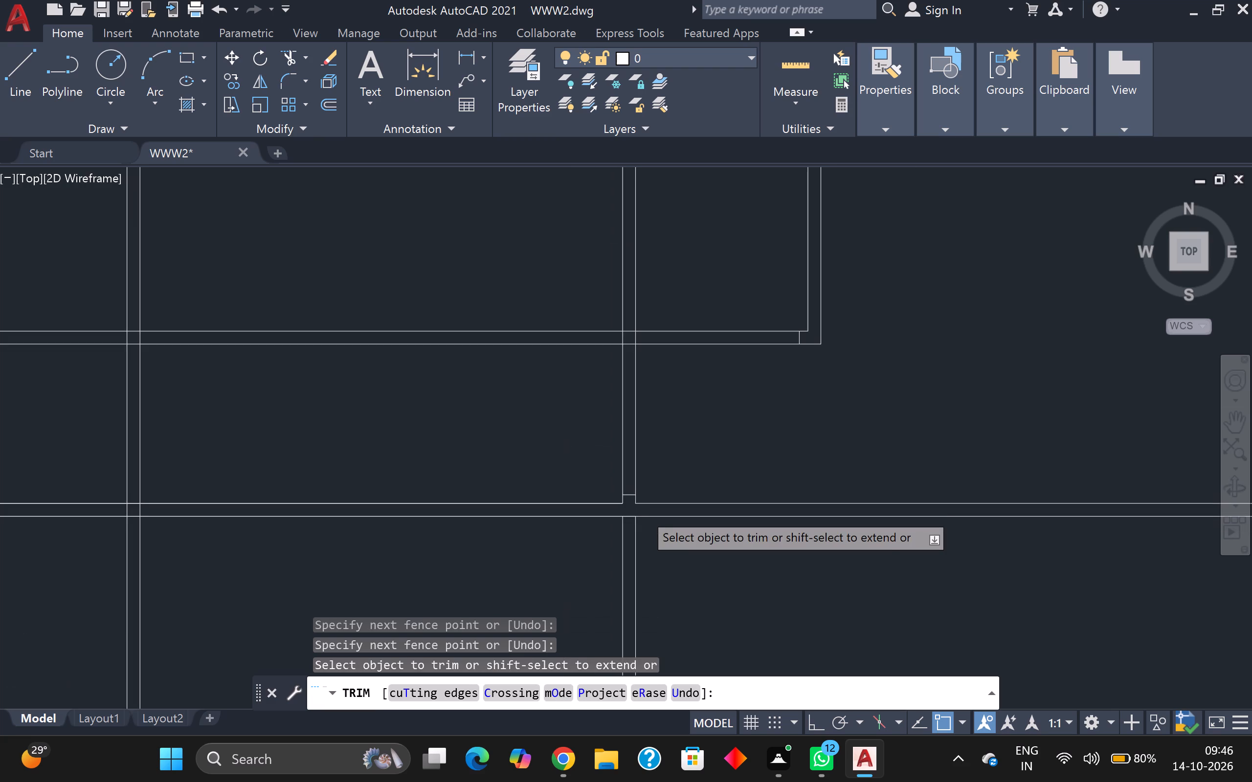
# Extend both lines of the third vertical partition down to the lower horizontal partition.
pyautogui.scroll(-2, 700, 553)
pyautogui.moveTo(744, 589); pyautogui.dragTo(605, 501, button='middle')
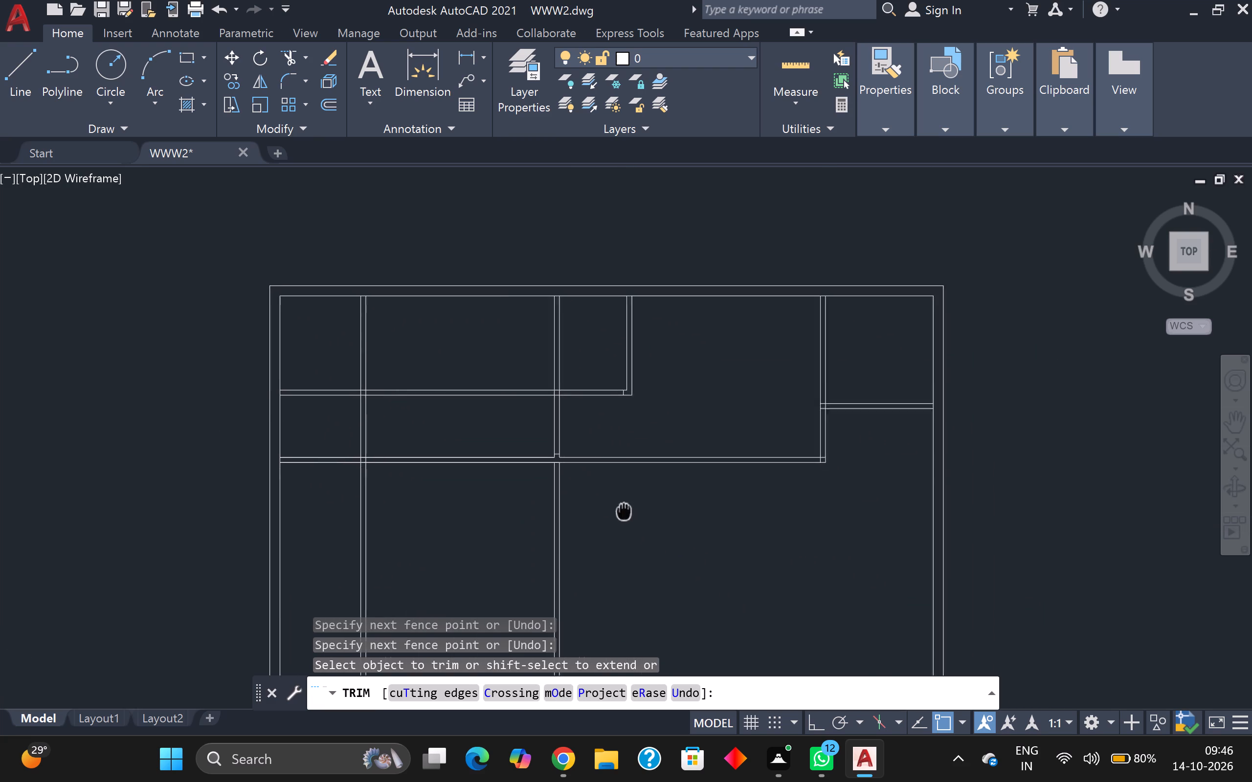
pyautogui.moveTo(605, 501); pyautogui.dragTo(569, 487, button='middle')
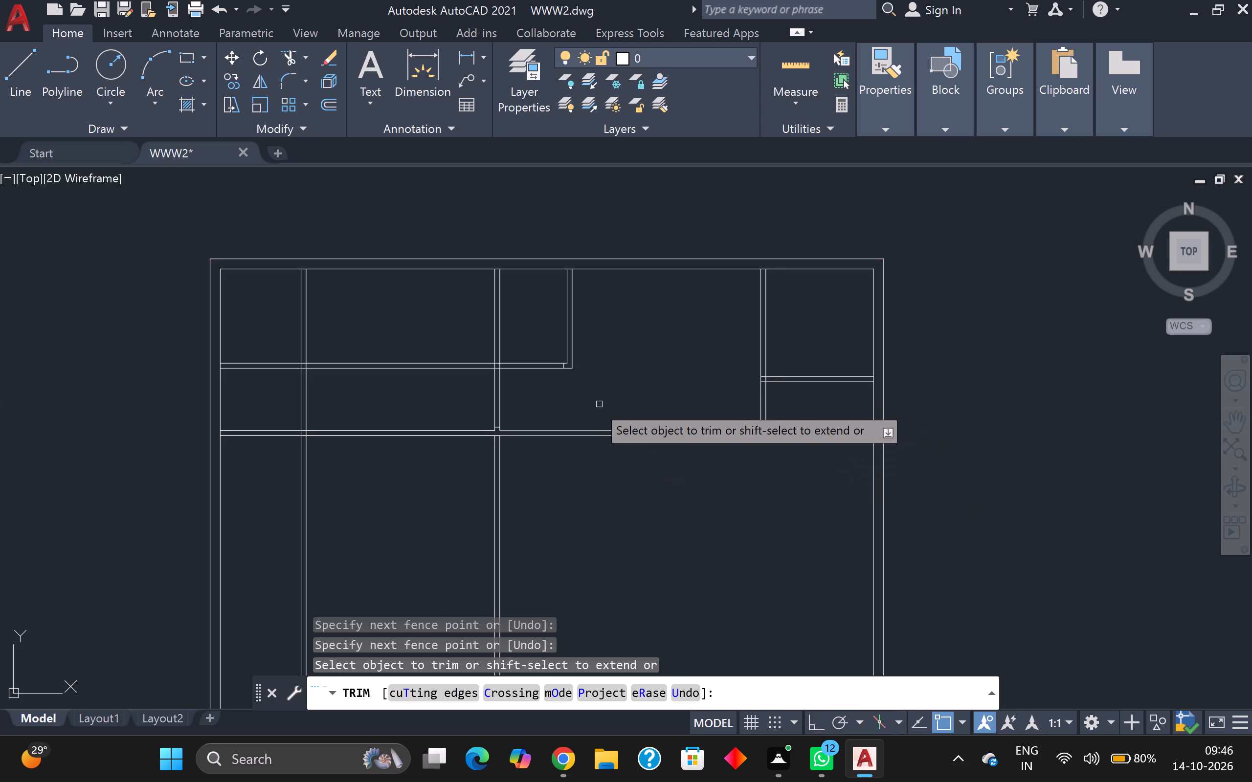
pyautogui.scroll(2, 587, 401)
pyautogui.scroll(-3, 587, 401)
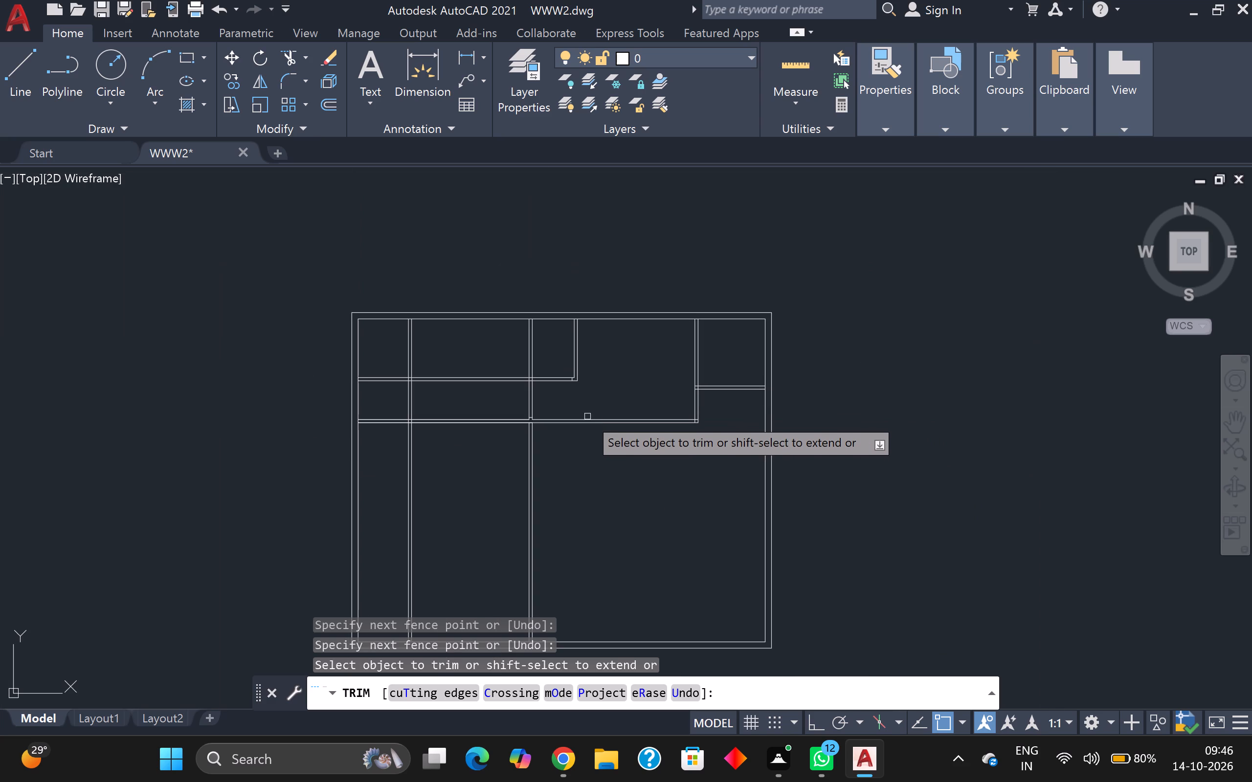
pyautogui.scroll(2, 587, 417)
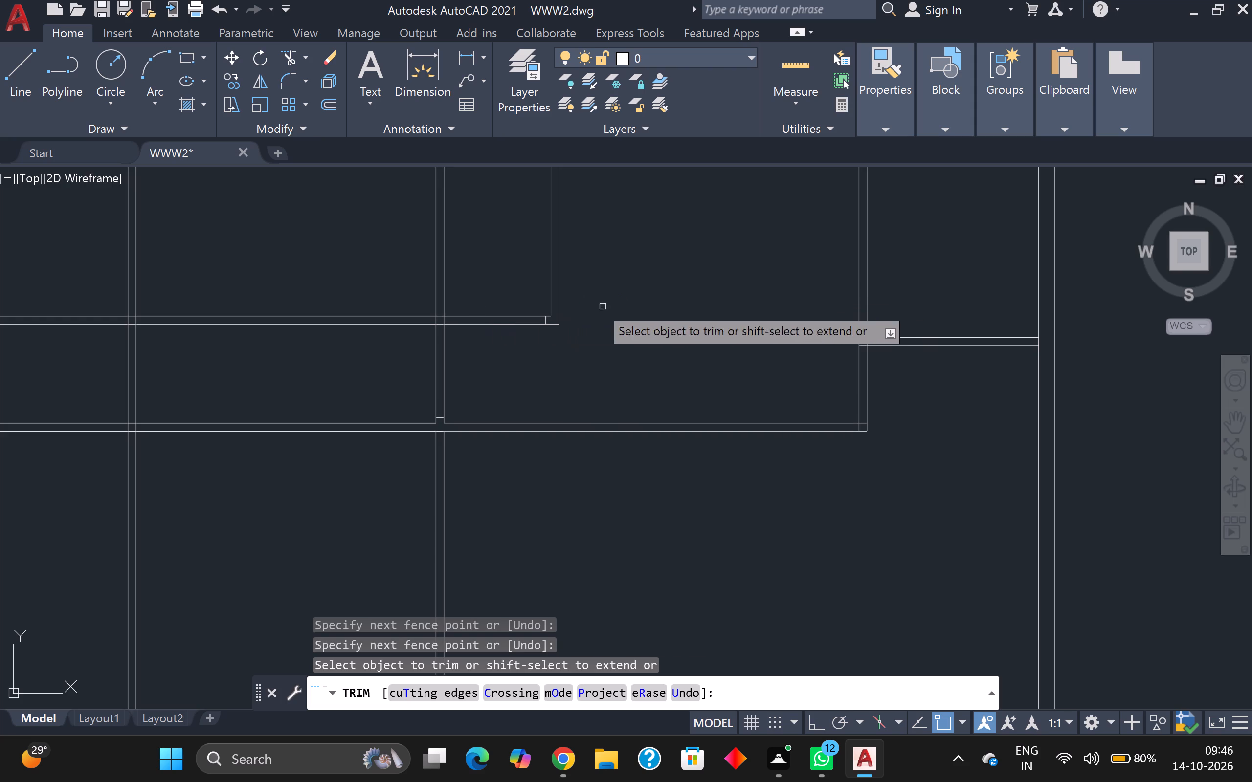
pyautogui.keyDown('shift'); pyautogui.click(560, 296); pyautogui.keyUp('shift')
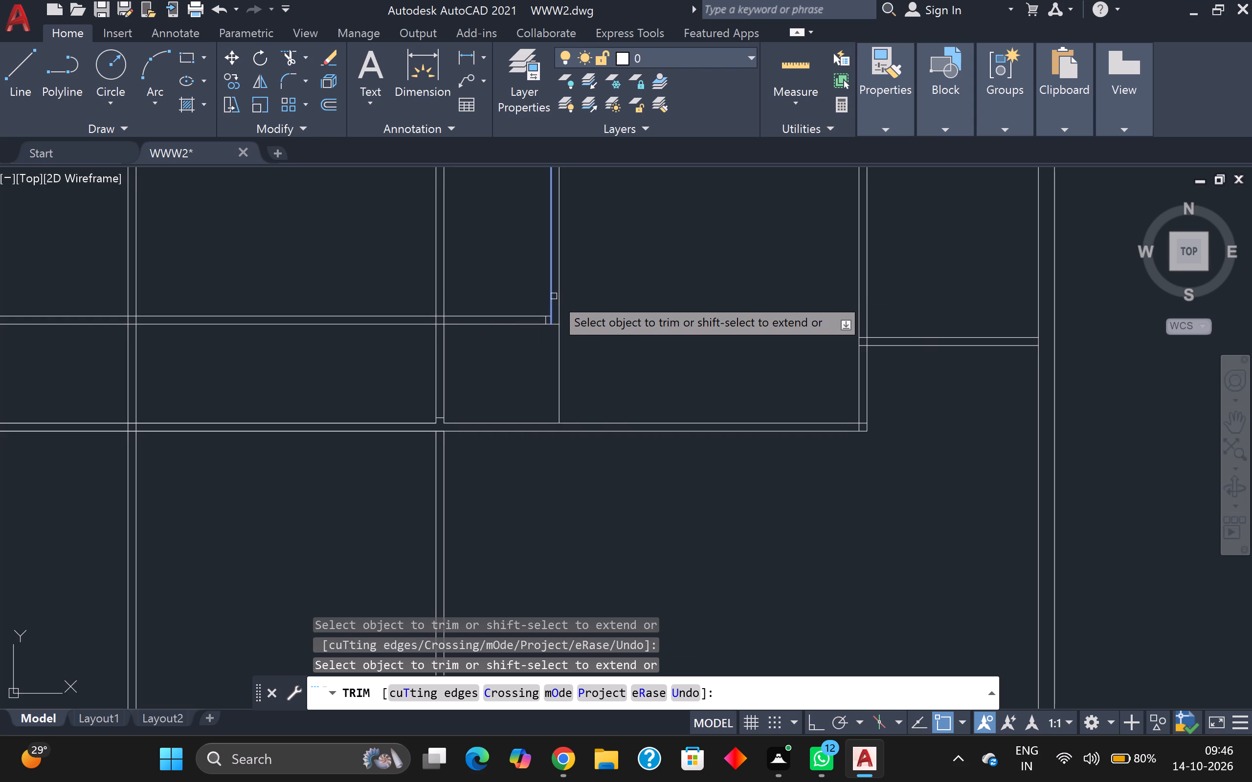
pyautogui.keyDown('shift'); pyautogui.click(548, 308); pyautogui.keyUp('shift')
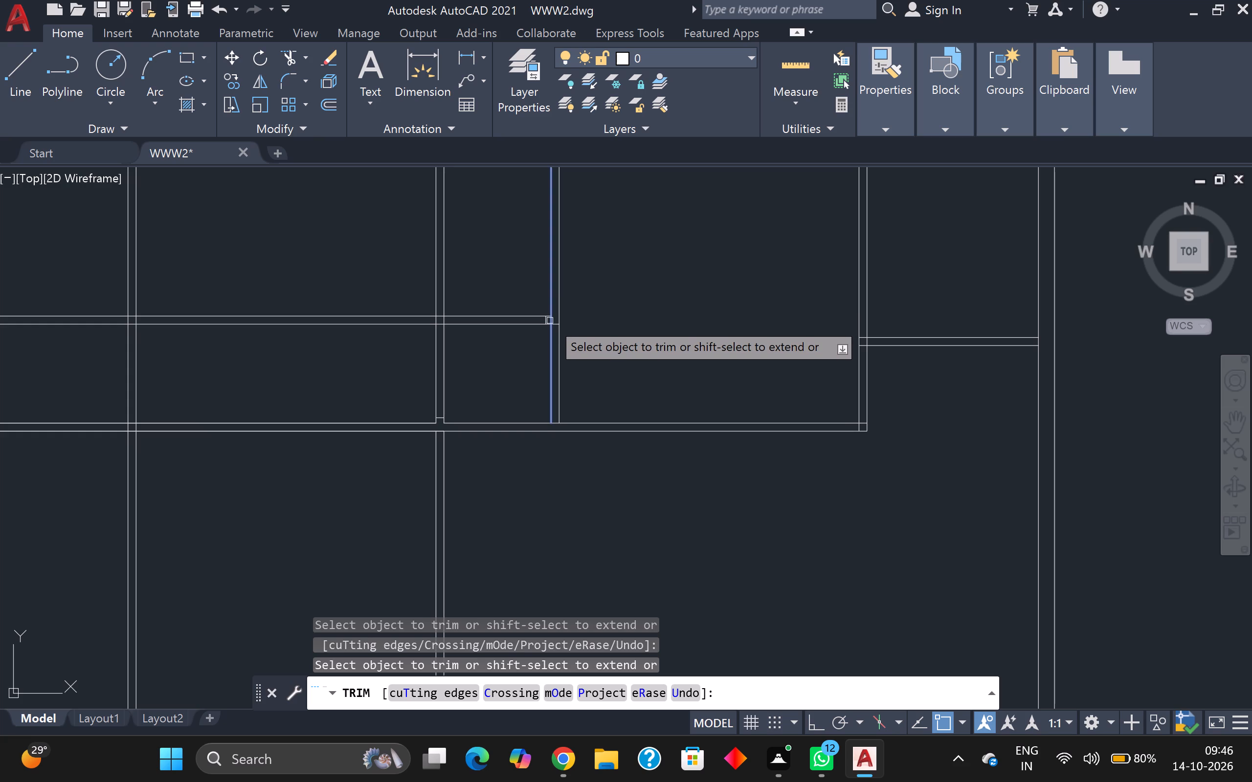
pyautogui.keyDown('shift'); pyautogui.click(550, 321); pyautogui.keyUp('shift')
# Trim the third vertical partition's left line where it crosses the upper horizontal partition.
pyautogui.scroll(1, 574, 386)
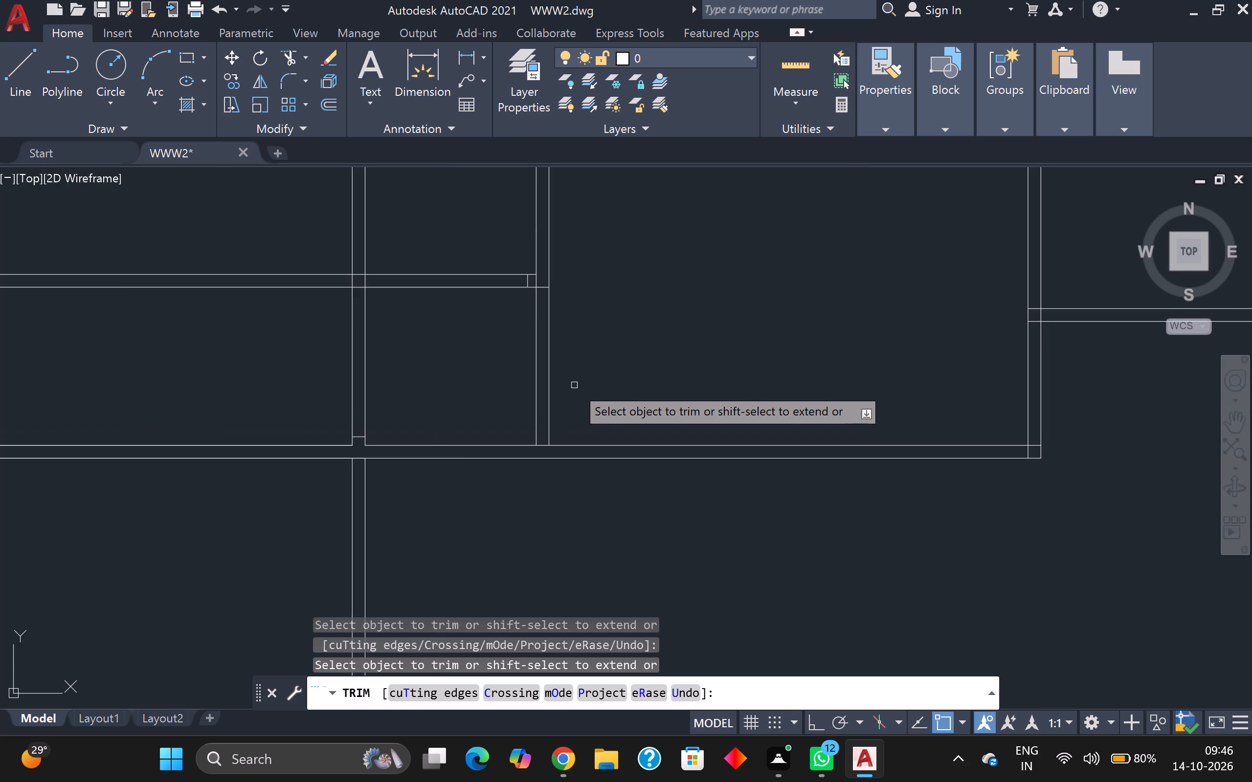
pyautogui.scroll(1, 574, 385)
pyautogui.scroll(-1, 581, 341)
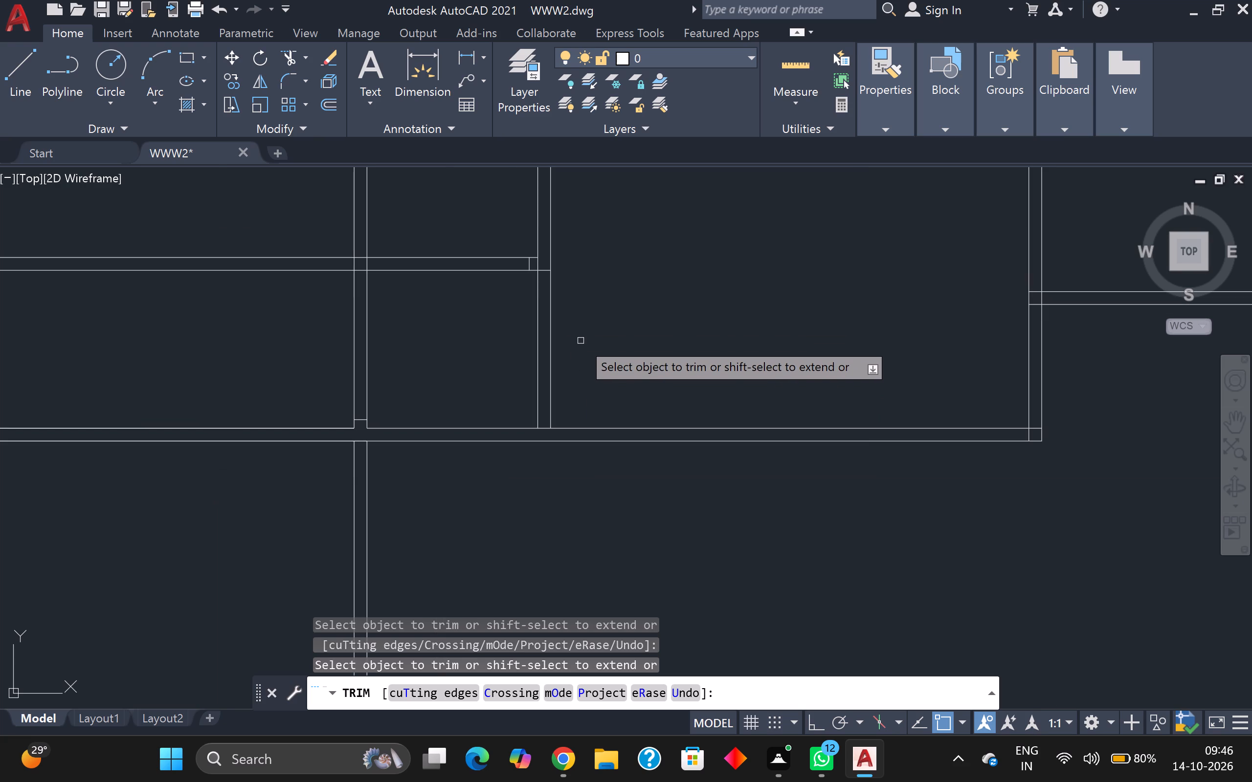
pyautogui.scroll(2, 550, 424)
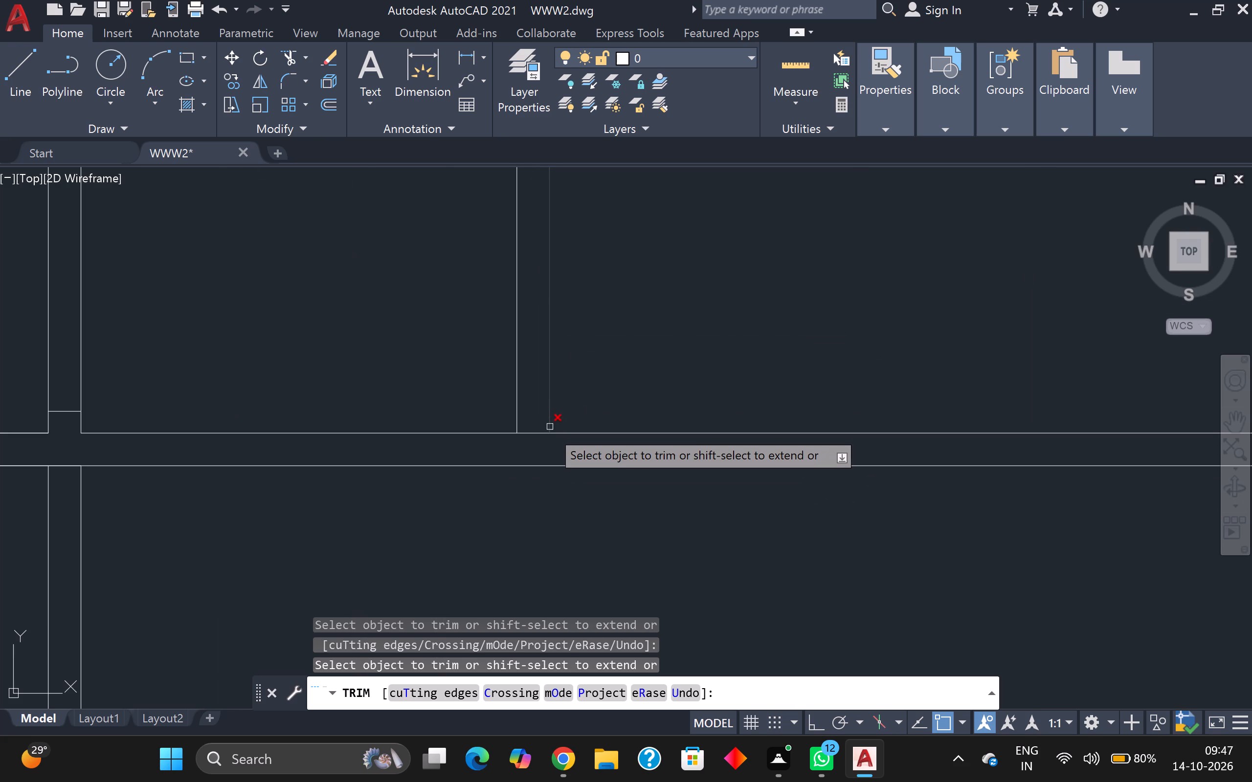
pyautogui.scroll(-2, 565, 305)
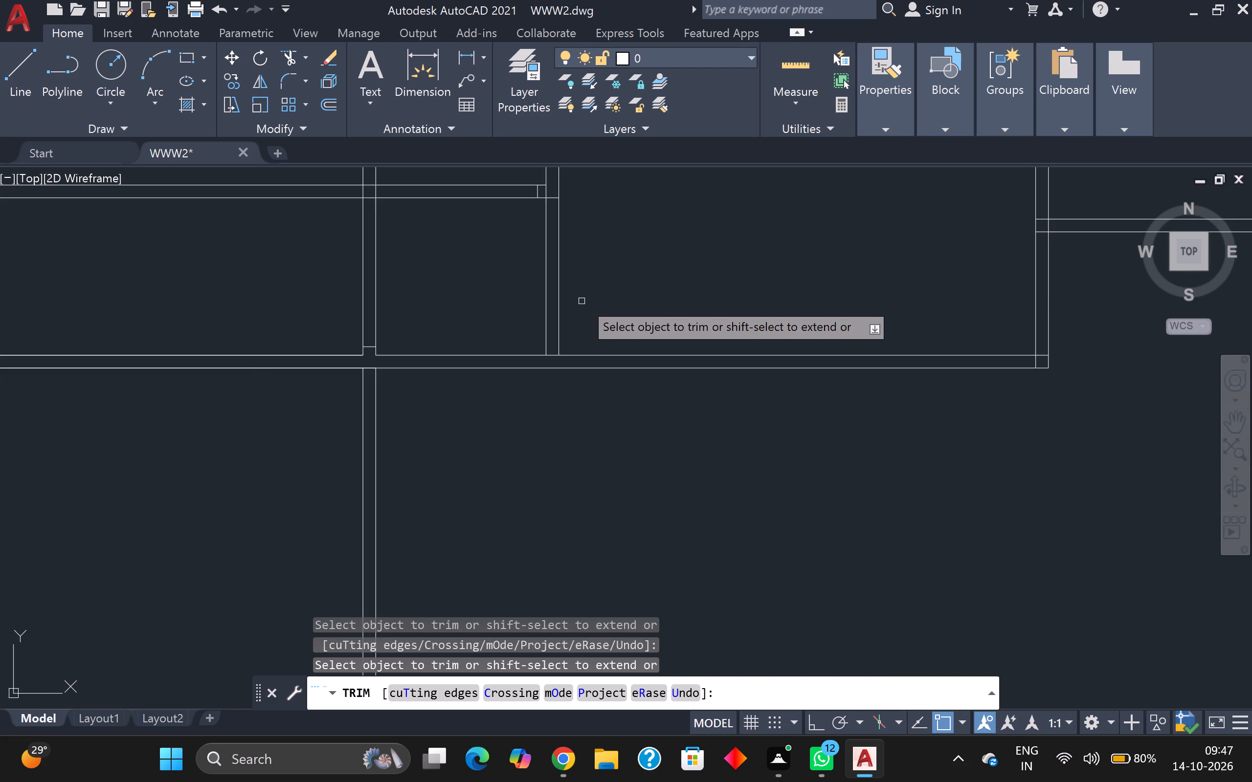
pyautogui.moveTo(583, 299); pyautogui.dragTo(627, 421, button='middle')
pyautogui.scroll(2, 524, 398)
pyautogui.moveTo(553, 388); pyautogui.dragTo(548, 443, button='middle')
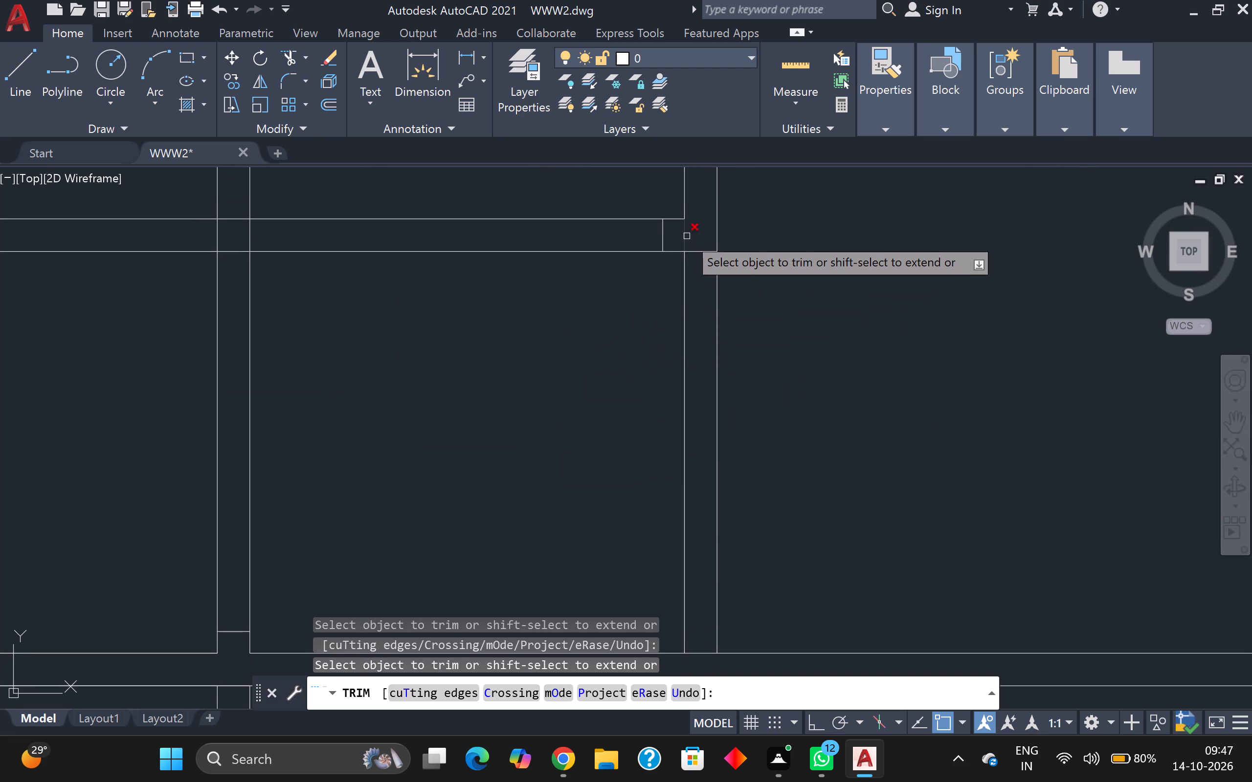
pyautogui.click(685, 234)
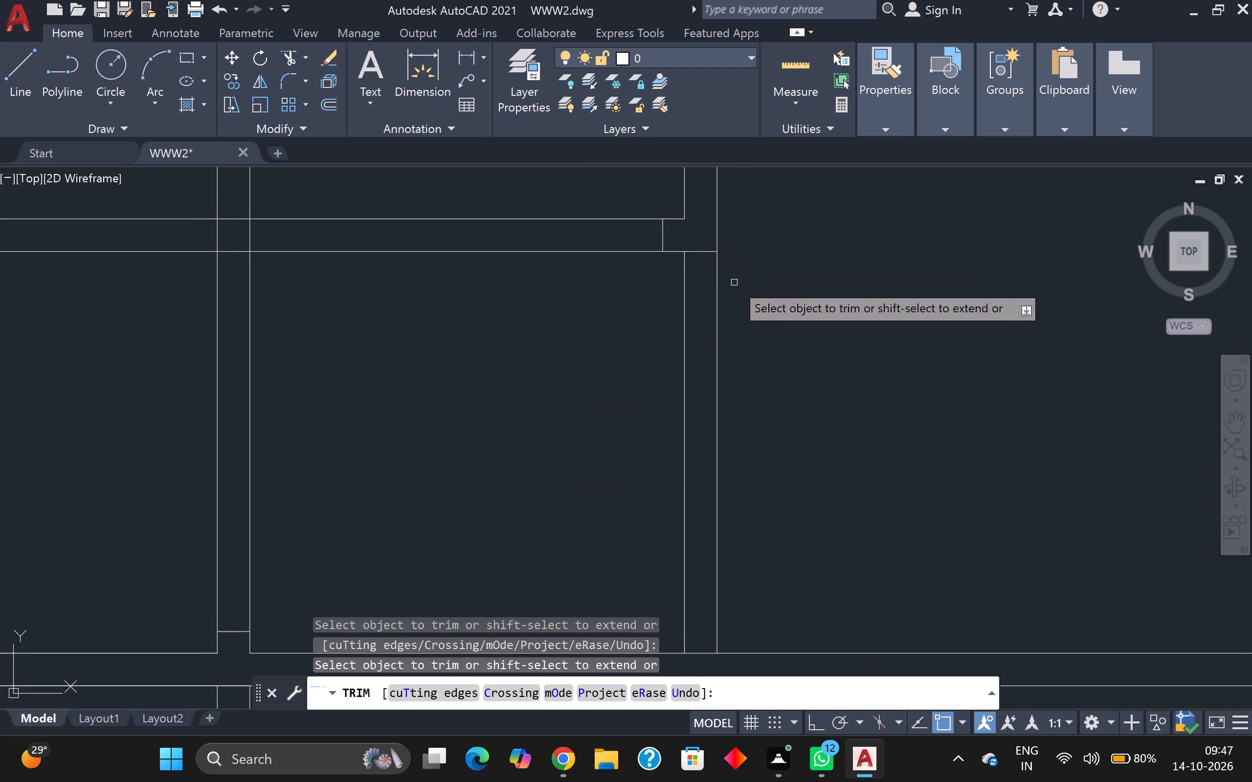
pyautogui.scroll(-4, 734, 281)
pyautogui.scroll(2, 755, 331)
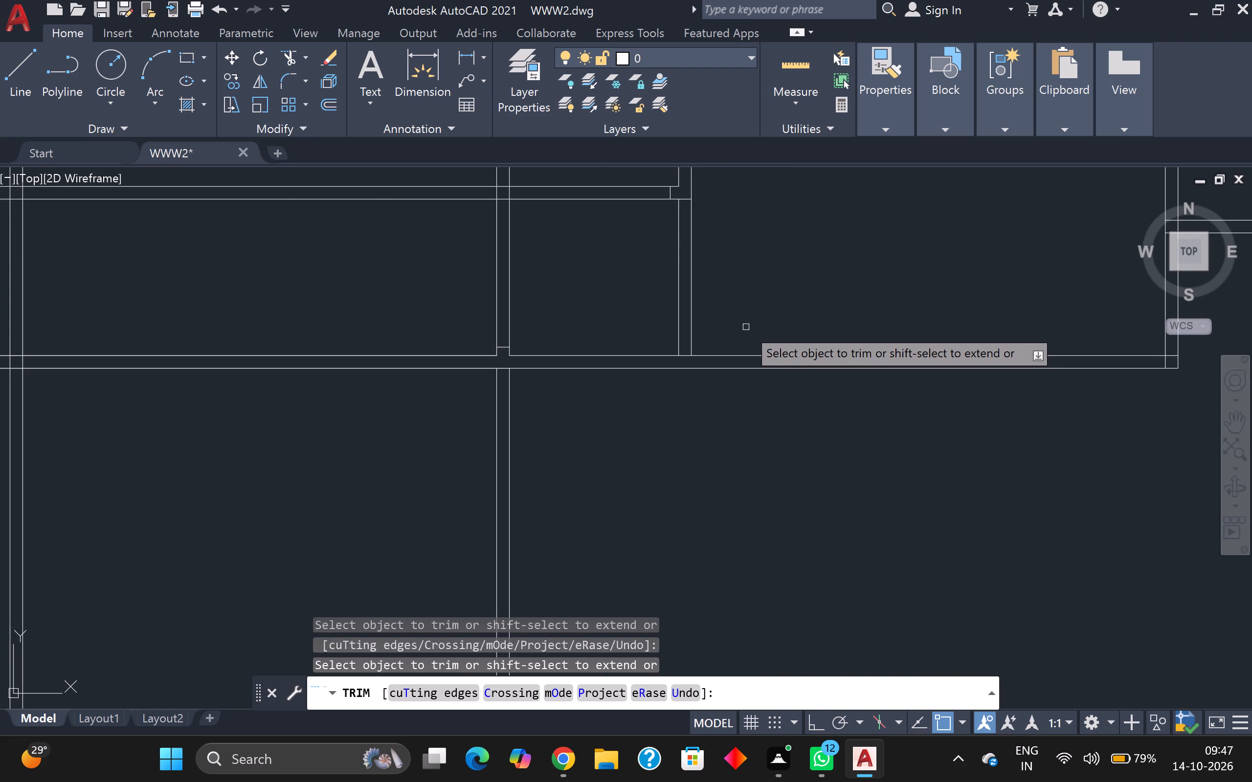
# Offset the upper line of the lower horizontal partition 3 inches upward across the foot of the third vertical partition.
pyautogui.scroll(1, 743, 329)
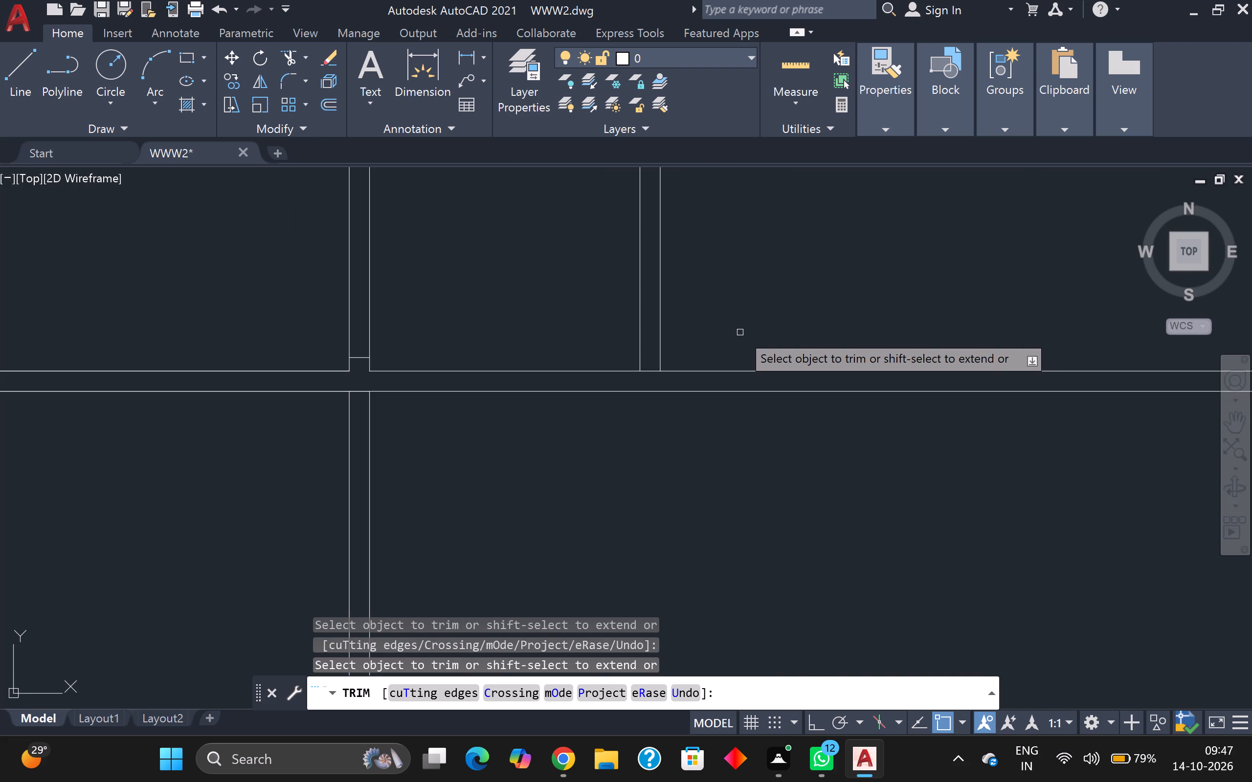
pyautogui.press('Escape')
pyautogui.press('o')
pyautogui.press('Return')
pyautogui.press('Return')
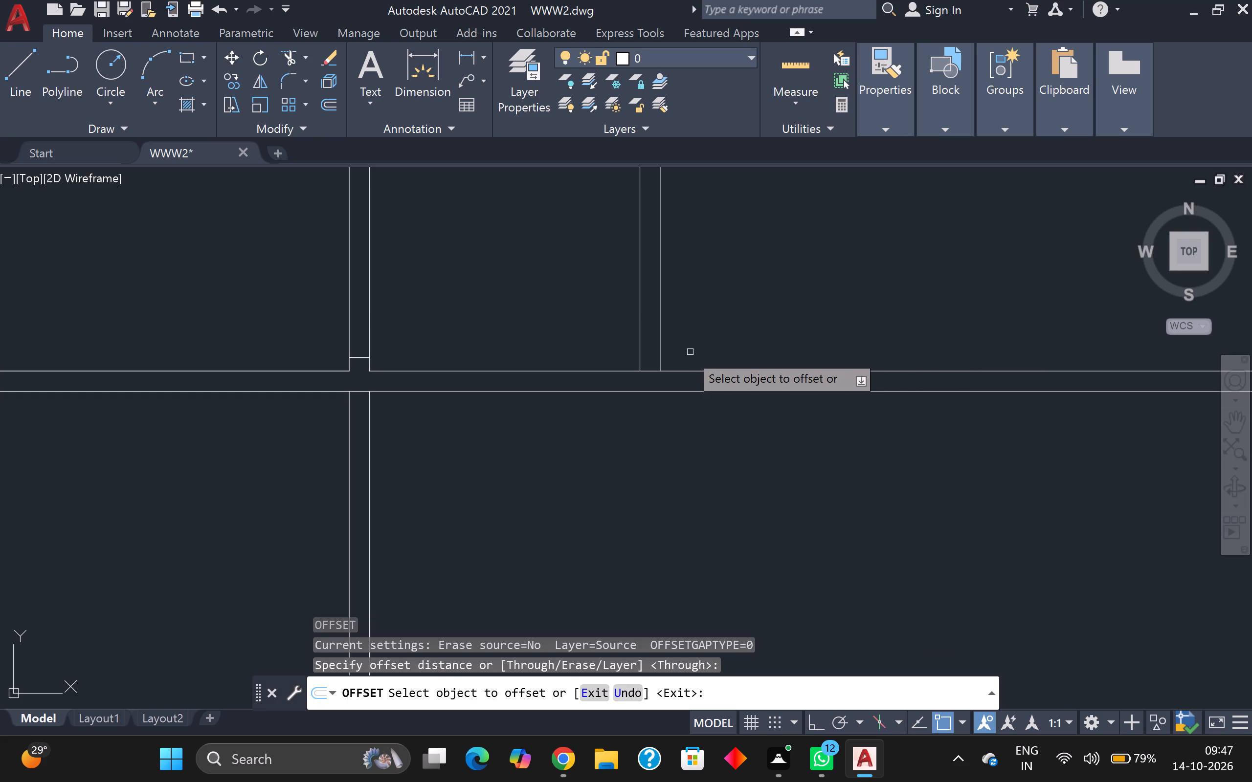
pyautogui.click(654, 371)
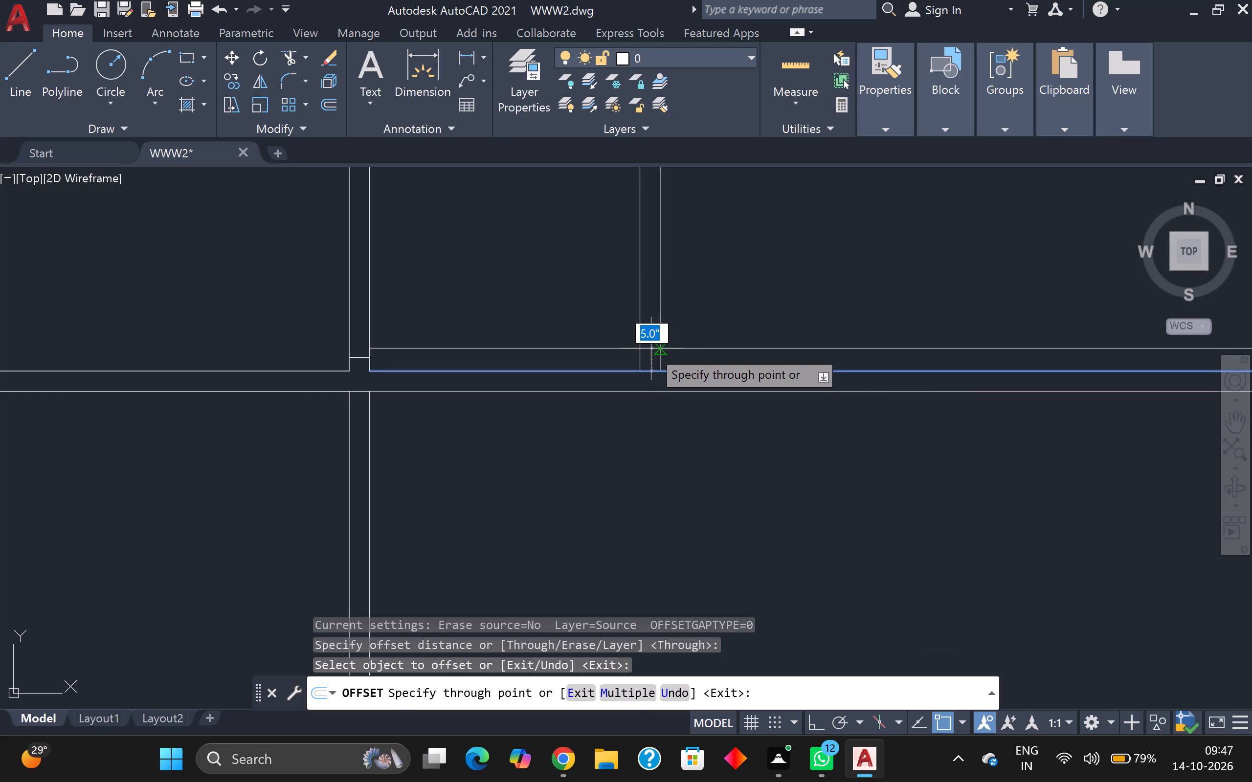
pyautogui.press('3')
pyautogui.press('Return')
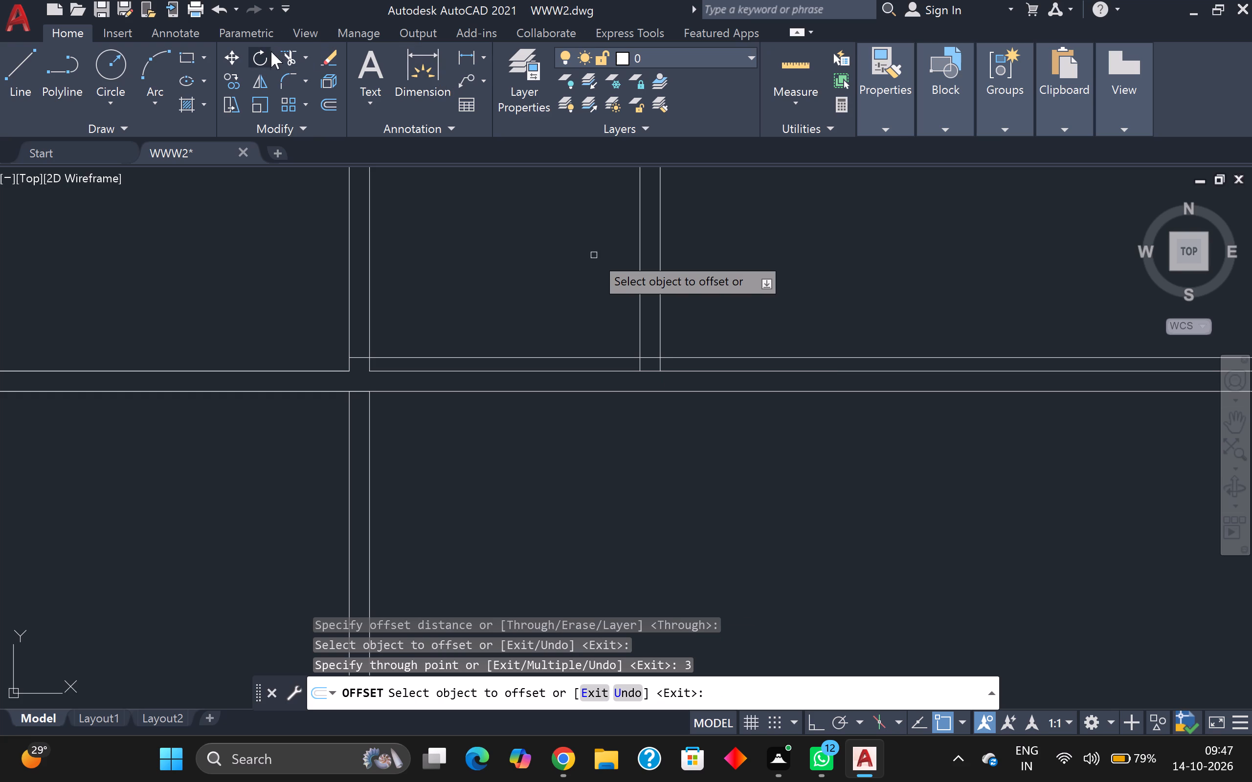
# Trim the new offset line on both sides of the third vertical partition, leaving only the short piece inside it.
pyautogui.click(286, 55)
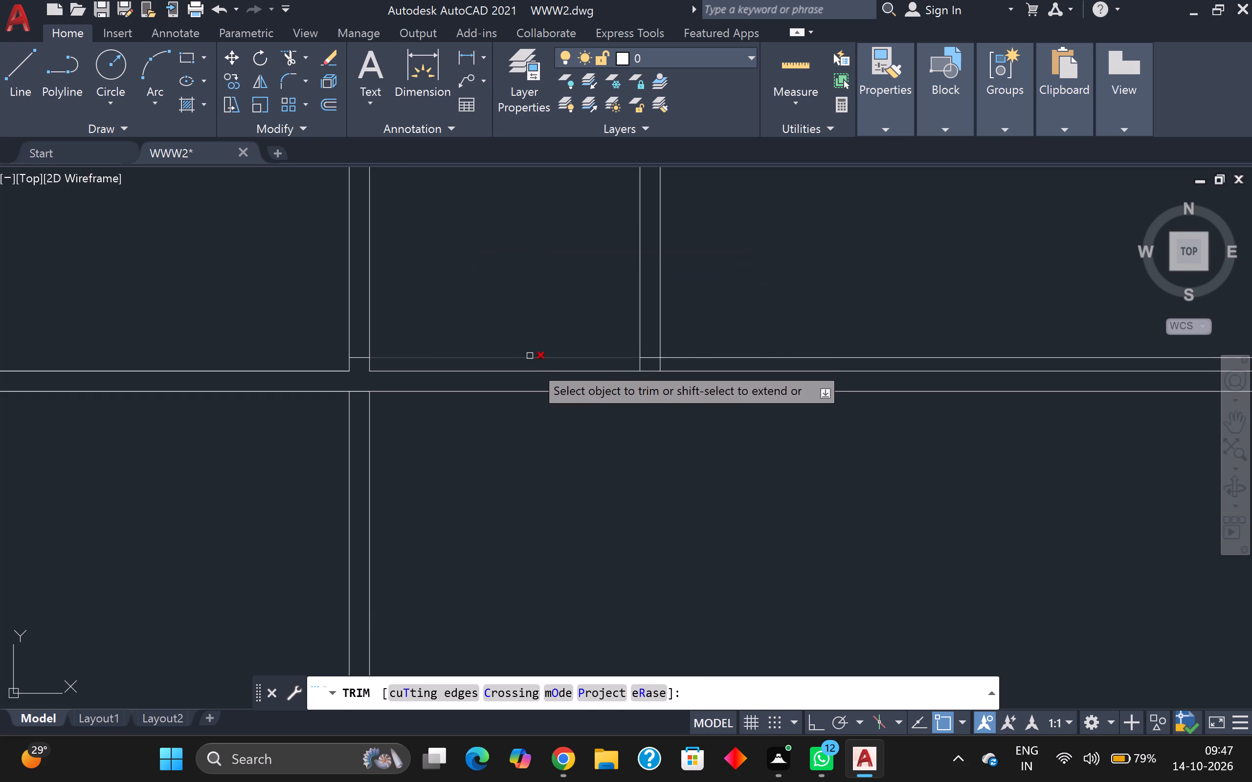
pyautogui.click(541, 356)
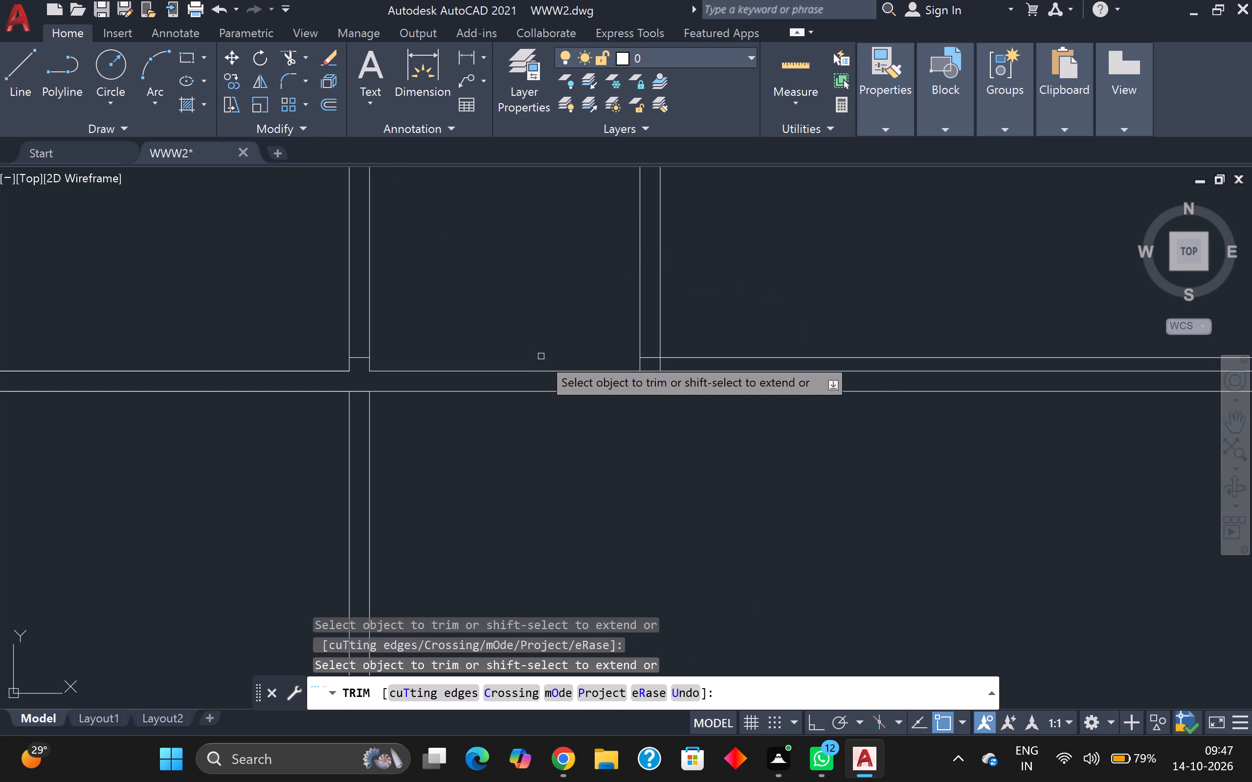
pyautogui.click(687, 355)
pyautogui.scroll(-3, 688, 345)
pyautogui.scroll(2, 697, 327)
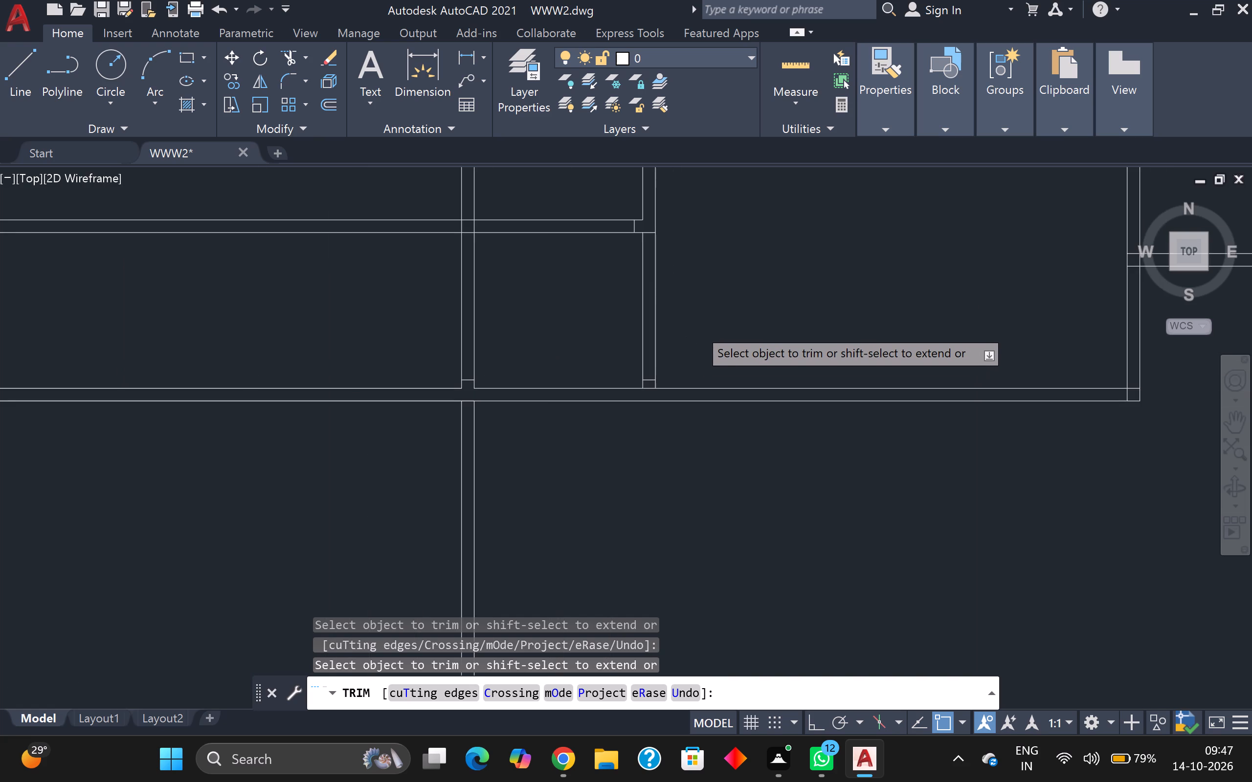
# Trim both lines of the lower horizontal partition between the second and third vertical partitions.
pyautogui.scroll(-1, 699, 325)
pyautogui.moveTo(701, 320); pyautogui.dragTo(709, 334, button='middle')
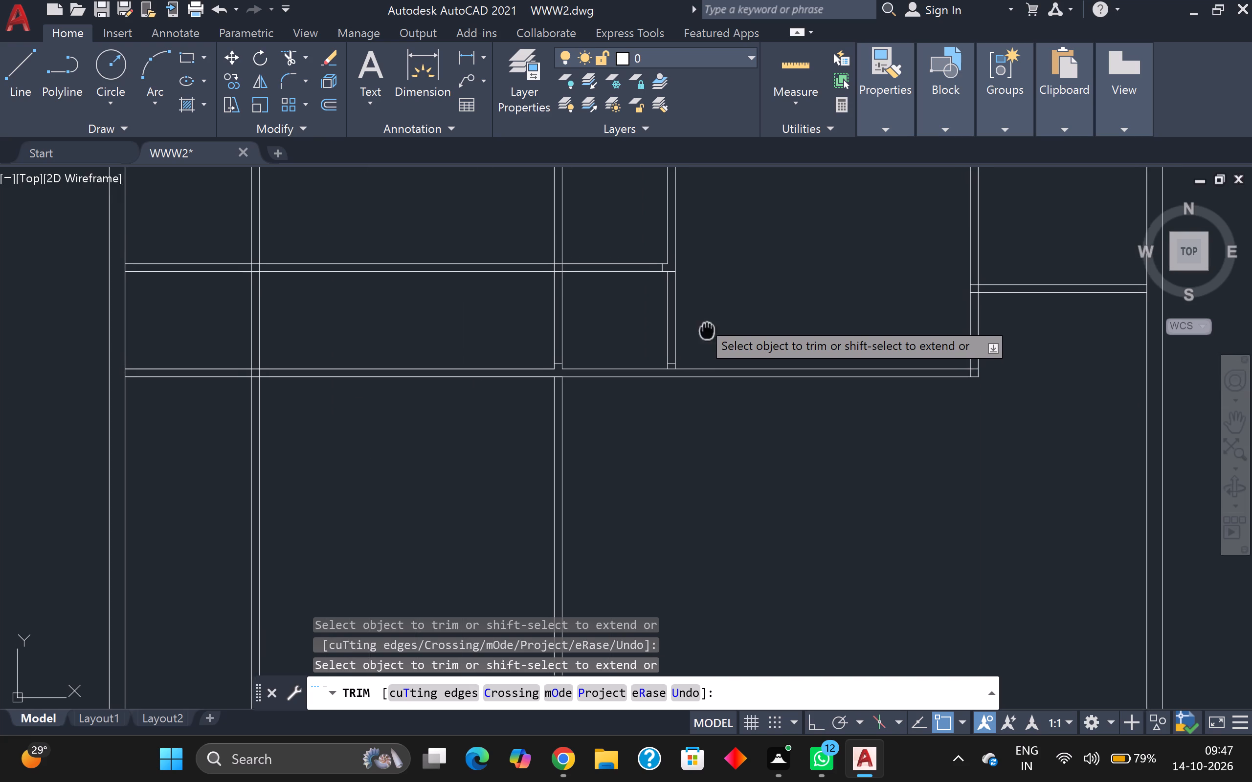
pyautogui.moveTo(709, 334); pyautogui.dragTo(717, 356, button='middle')
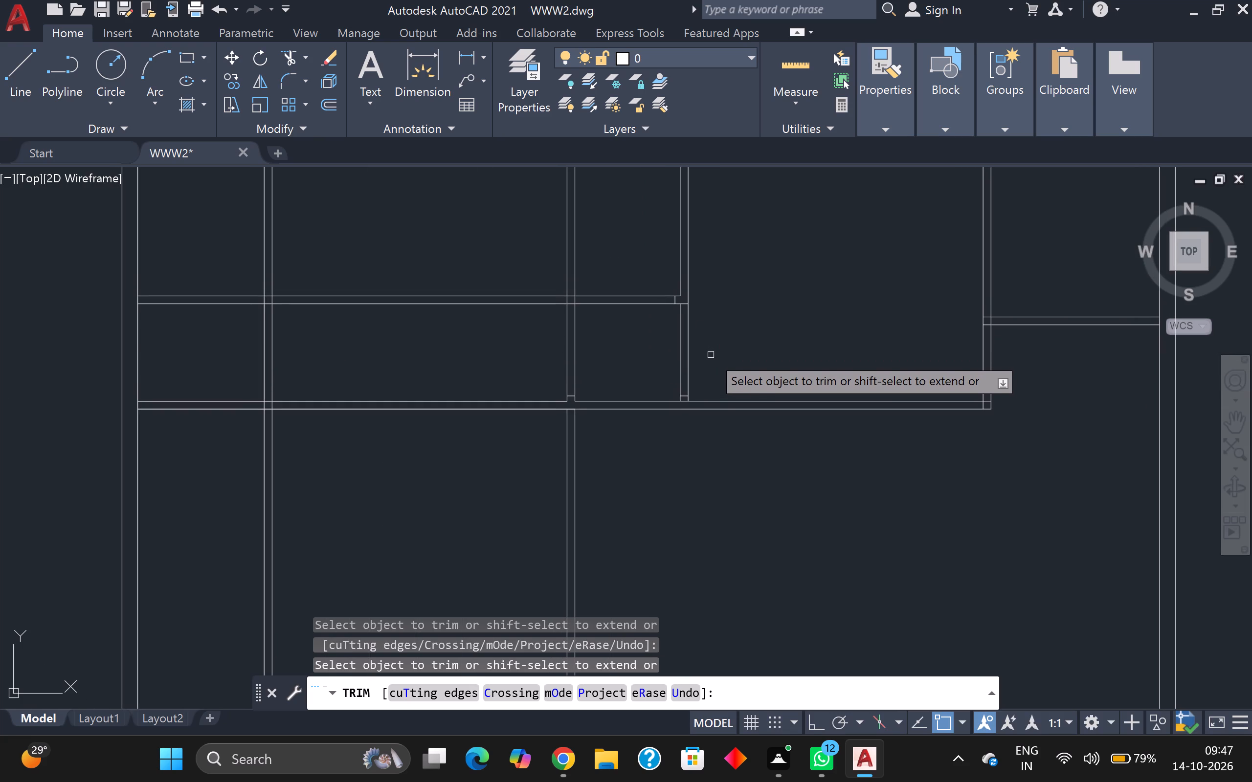
pyautogui.scroll(1, 675, 405)
pyautogui.scroll(-1, 680, 405)
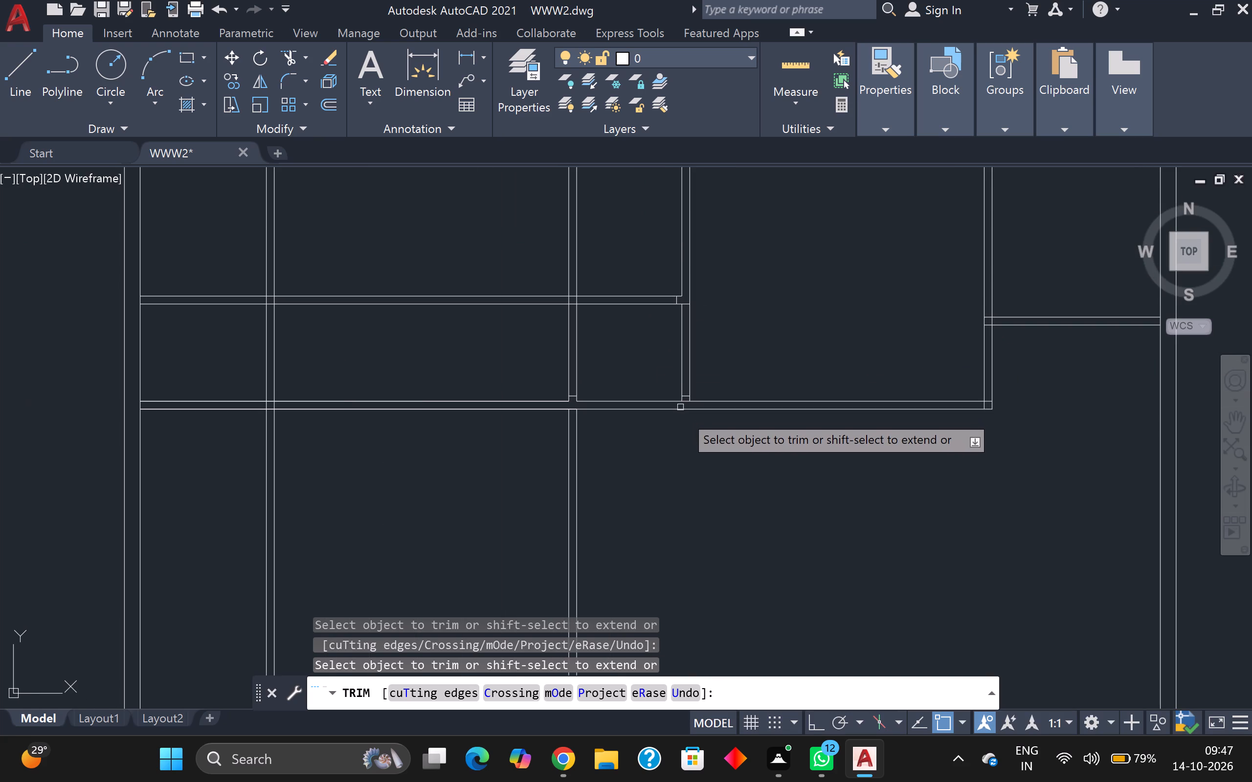
pyautogui.scroll(-1, 683, 417)
pyautogui.click(637, 390)
pyautogui.click(650, 445)
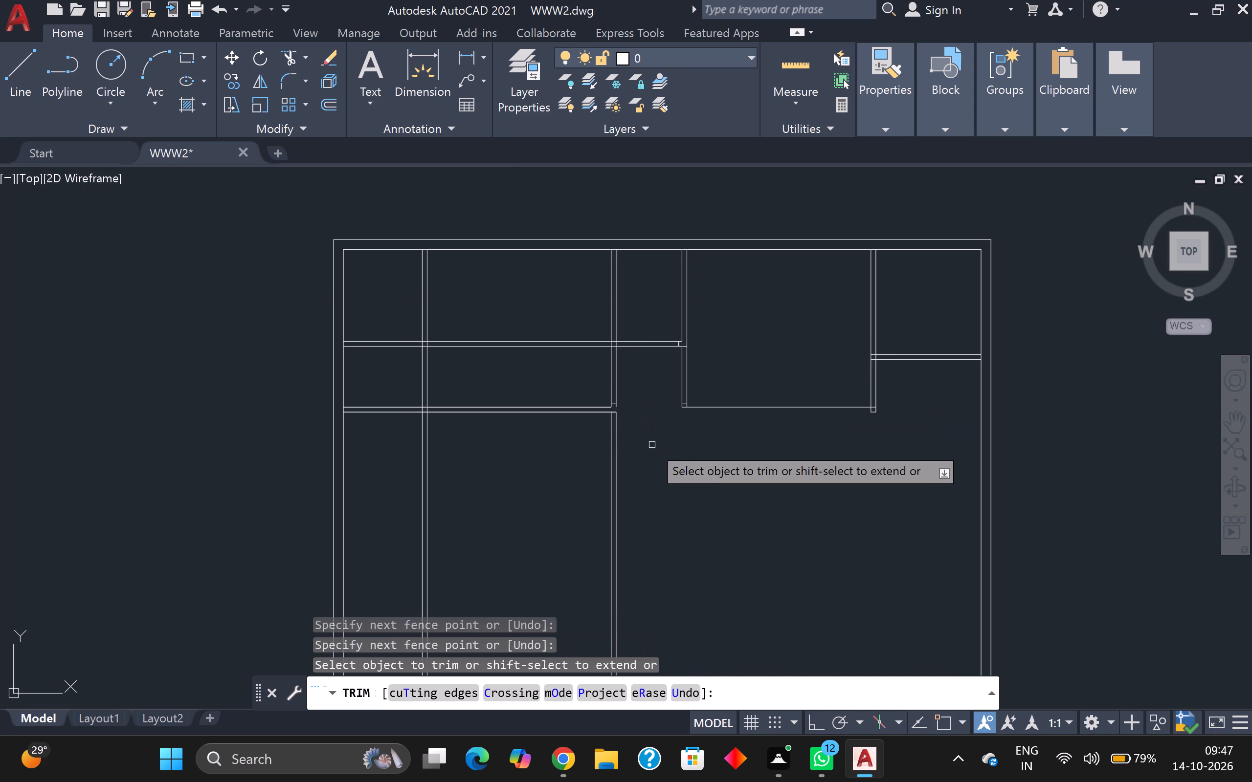
# Trim both lines of the upper horizontal partition between the first and second vertical partitions.
pyautogui.scroll(-2, 652, 445)
pyautogui.scroll(2, 613, 472)
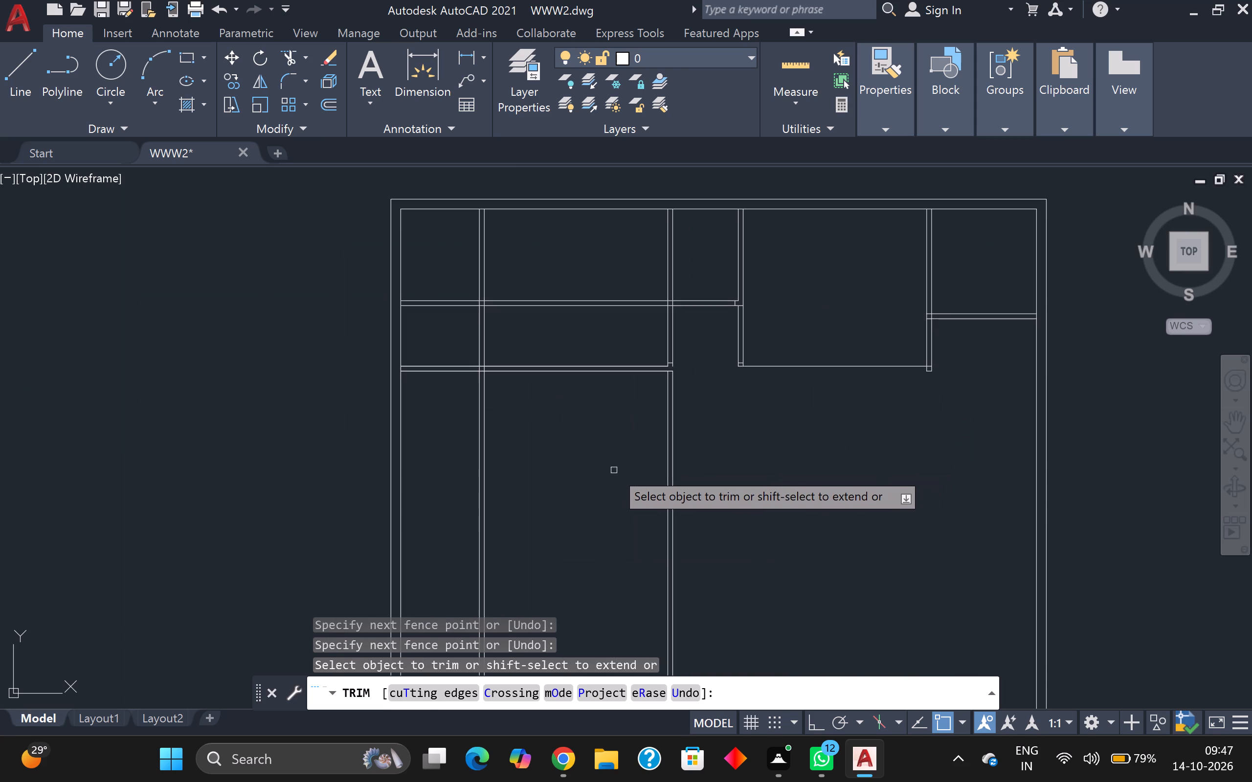
pyautogui.click(558, 275)
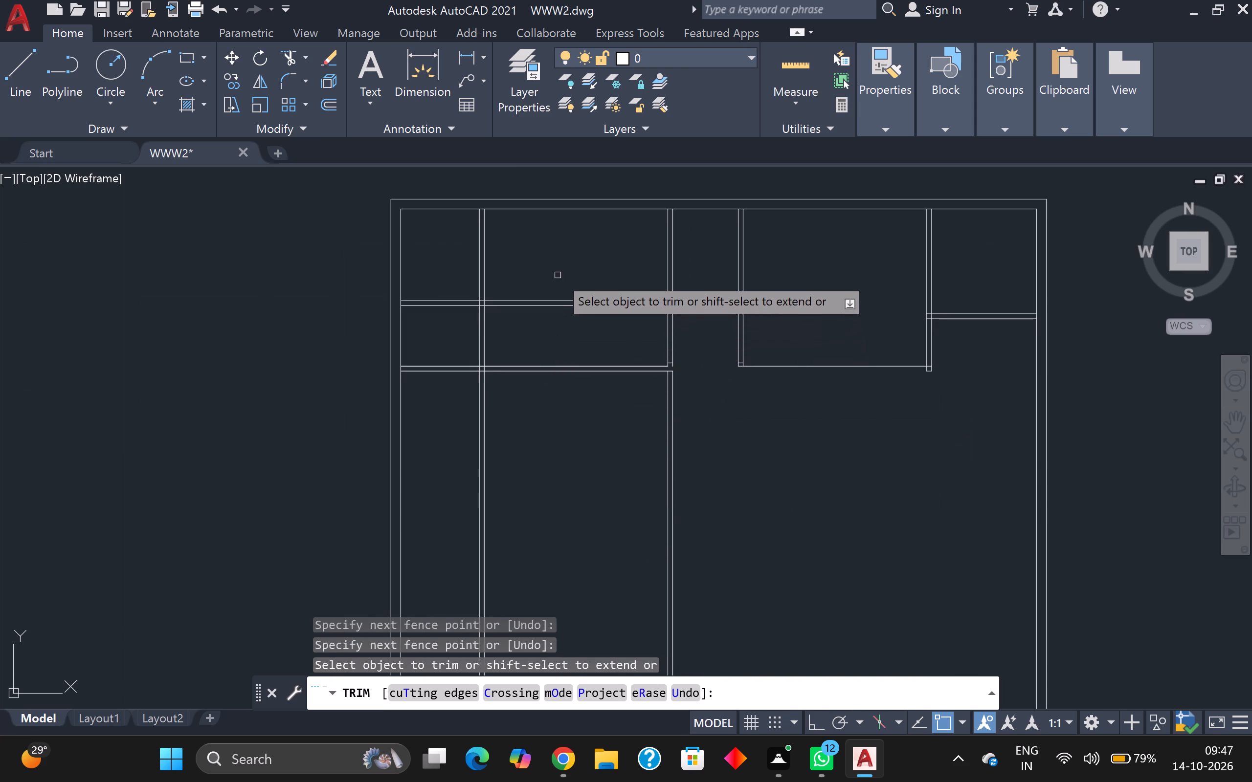
pyautogui.click(566, 319)
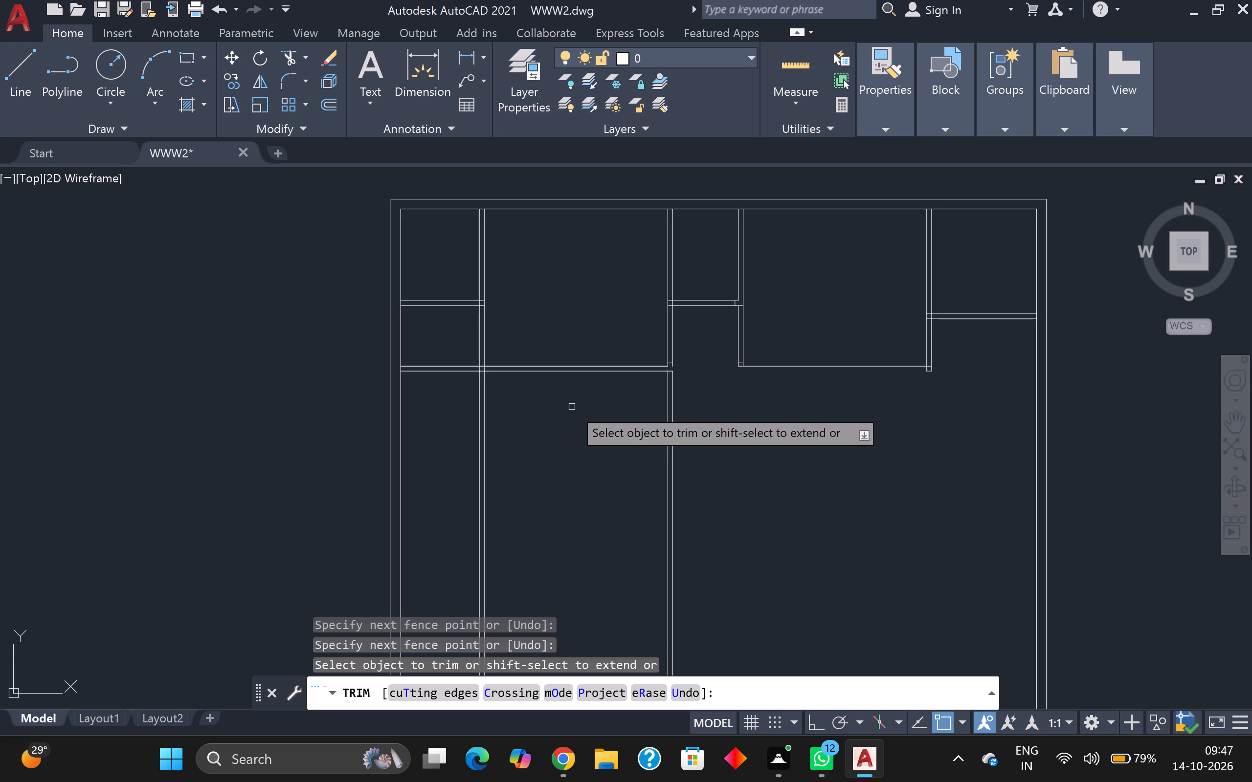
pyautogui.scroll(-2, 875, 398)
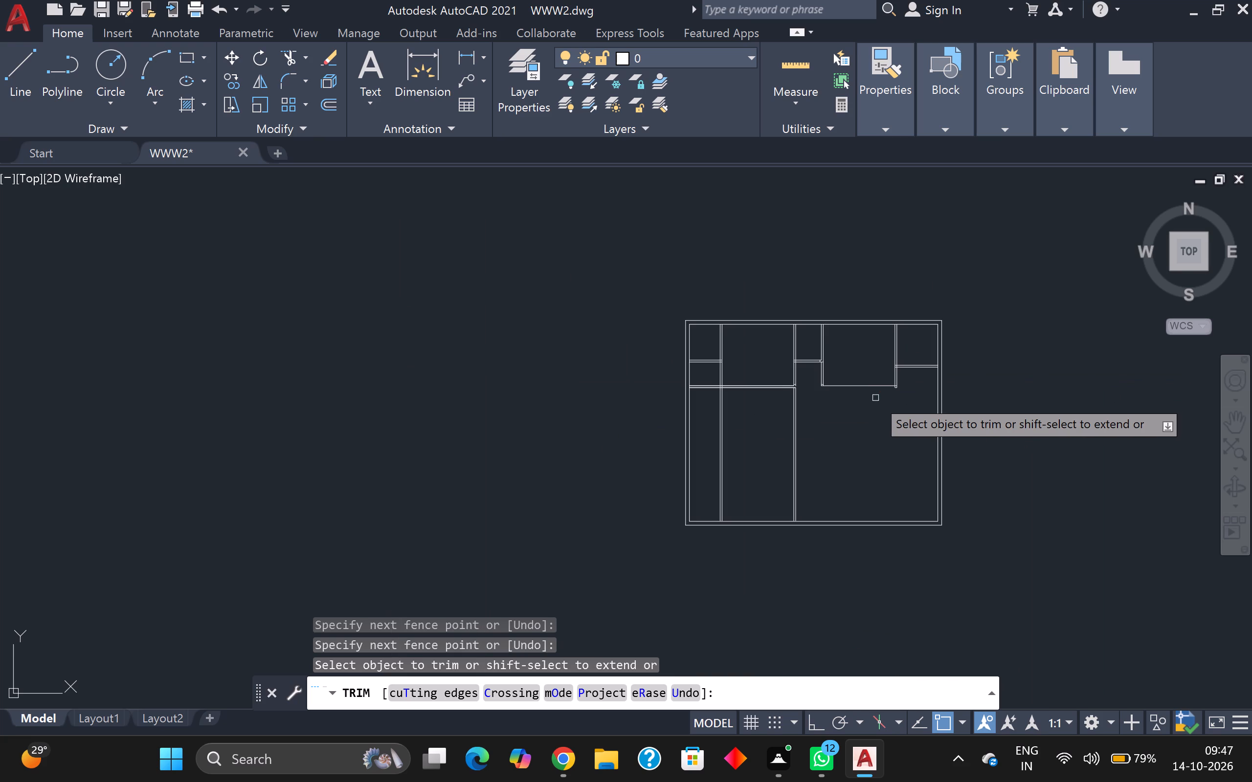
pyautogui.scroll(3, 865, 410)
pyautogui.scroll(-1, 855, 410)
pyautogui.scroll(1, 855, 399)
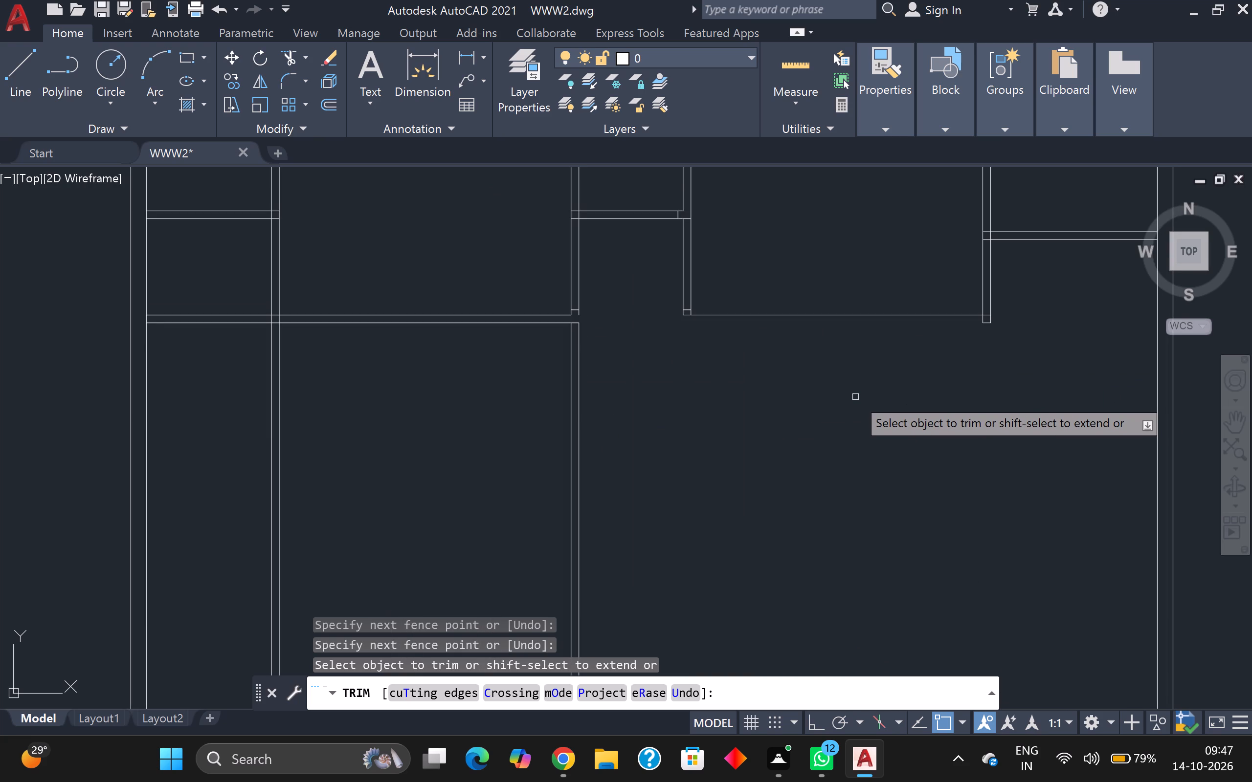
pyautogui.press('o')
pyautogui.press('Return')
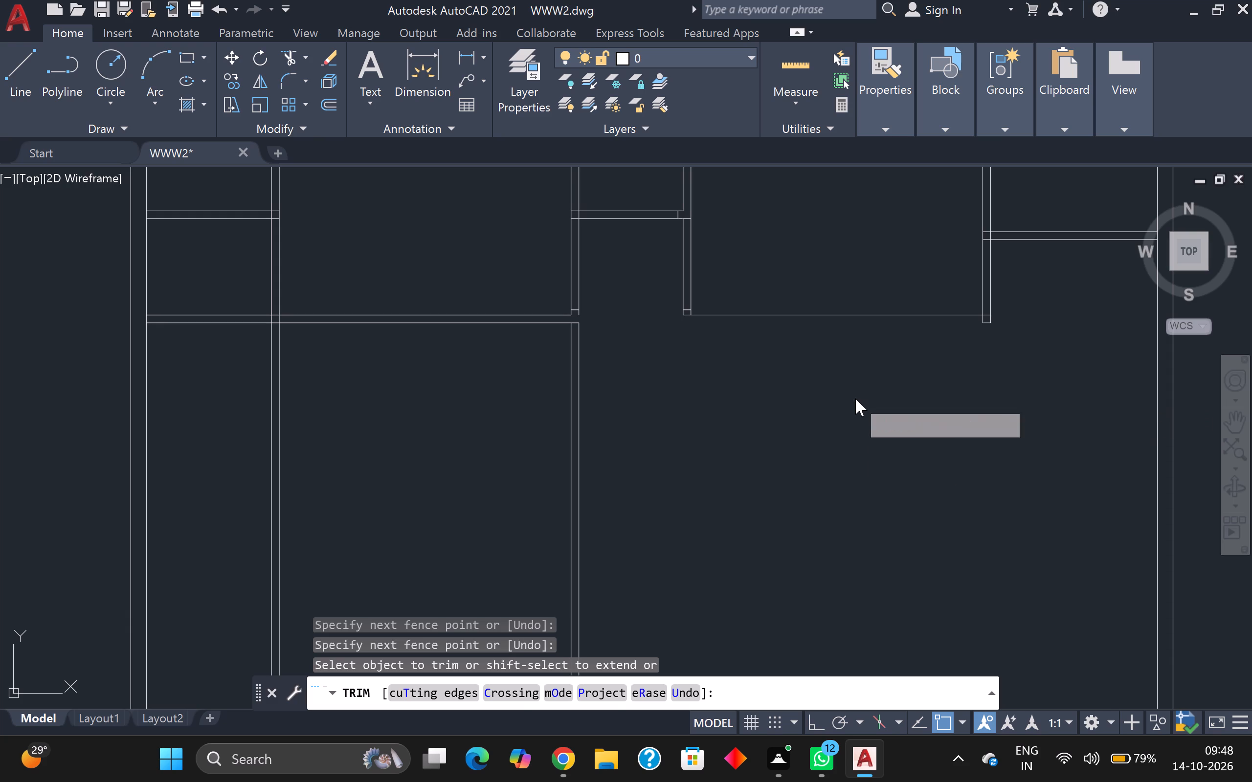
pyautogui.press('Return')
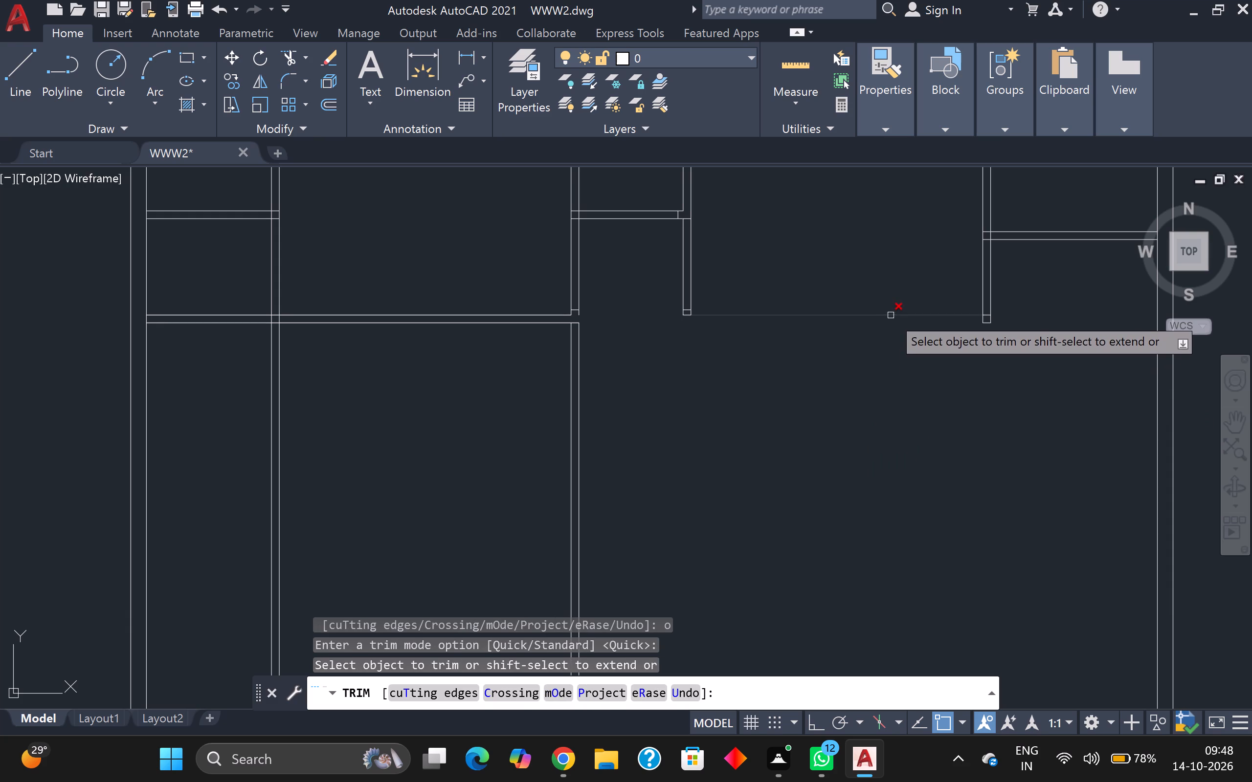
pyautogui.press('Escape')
# Offset the remaining lower partition line between the third and fourth vertical partitions 4.5 inches downward.
pyautogui.press('o')
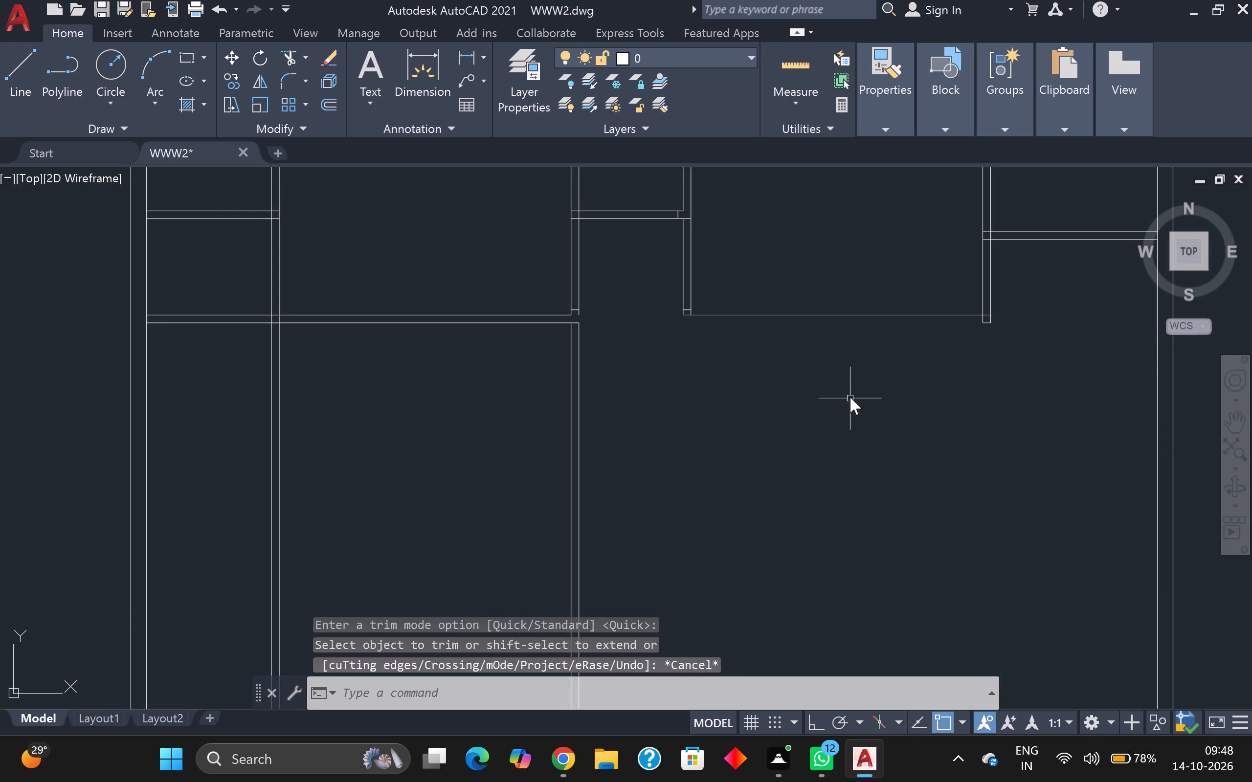
pyautogui.press('Return')
pyautogui.press('Return')
pyautogui.click(881, 315)
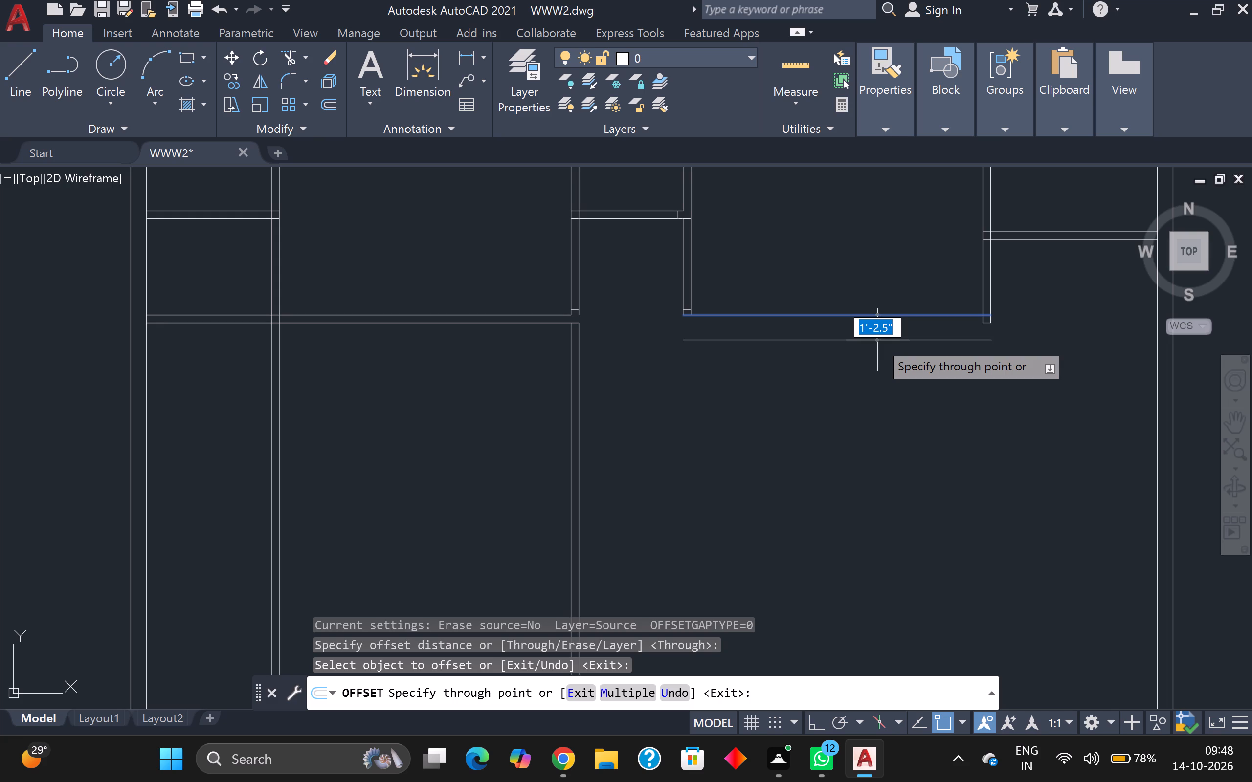
pyautogui.write('4.5')
pyautogui.press('Return')
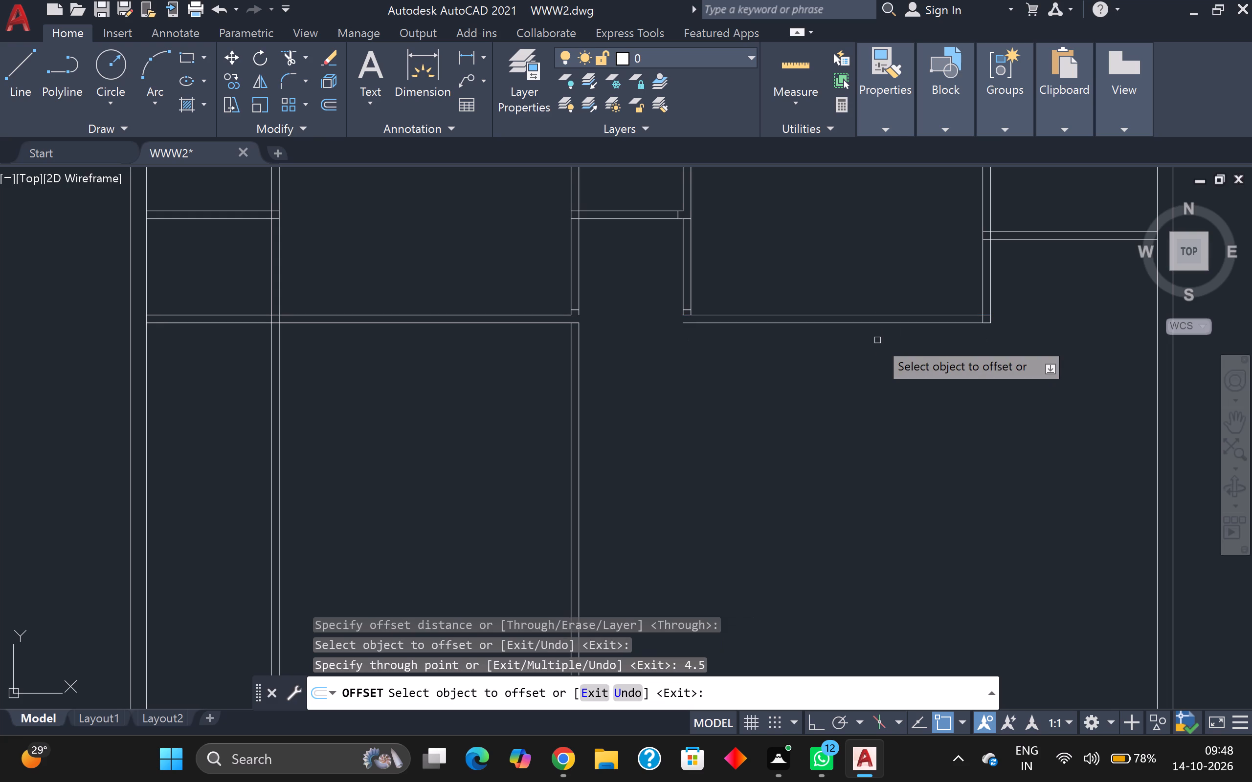
# Extend the third vertical partition's left line down to the offset line and trim the short segment crossing inside that corner.
pyautogui.scroll(1, 702, 391)
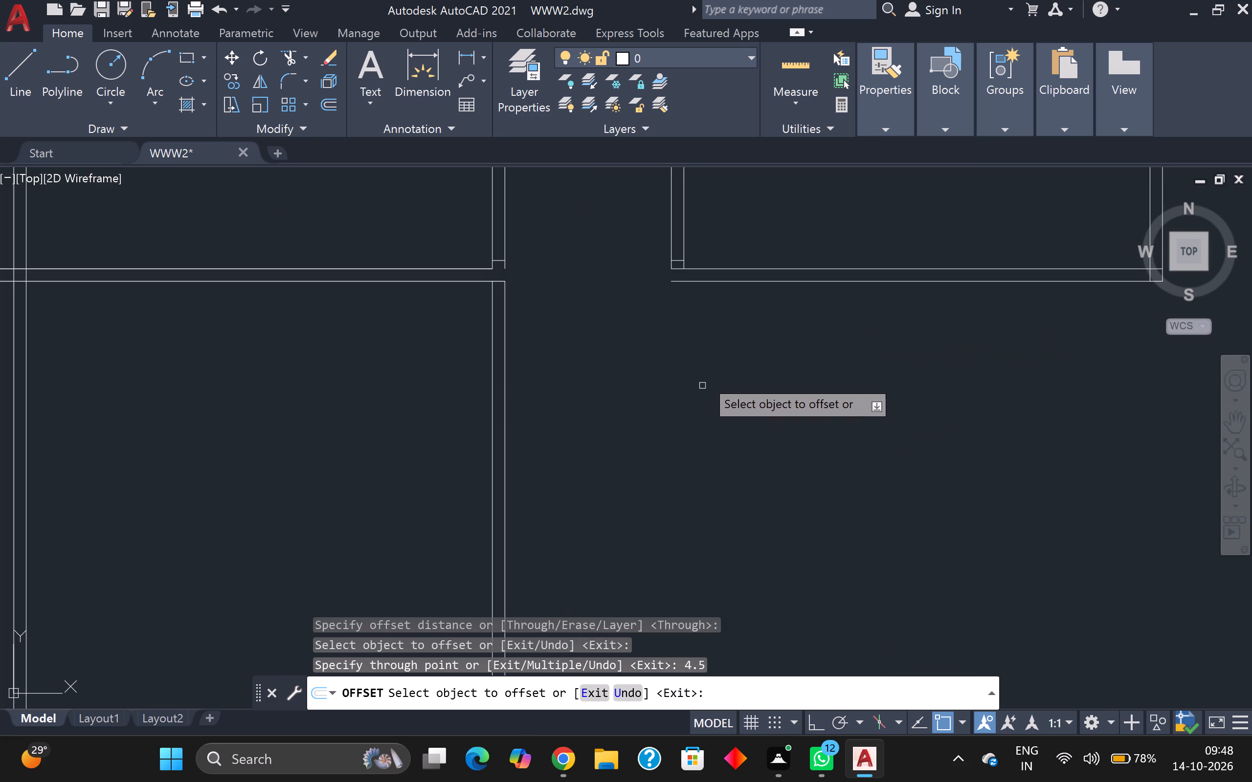
pyautogui.moveTo(707, 363); pyautogui.dragTo(786, 458, button='middle')
pyautogui.scroll(2, 751, 394)
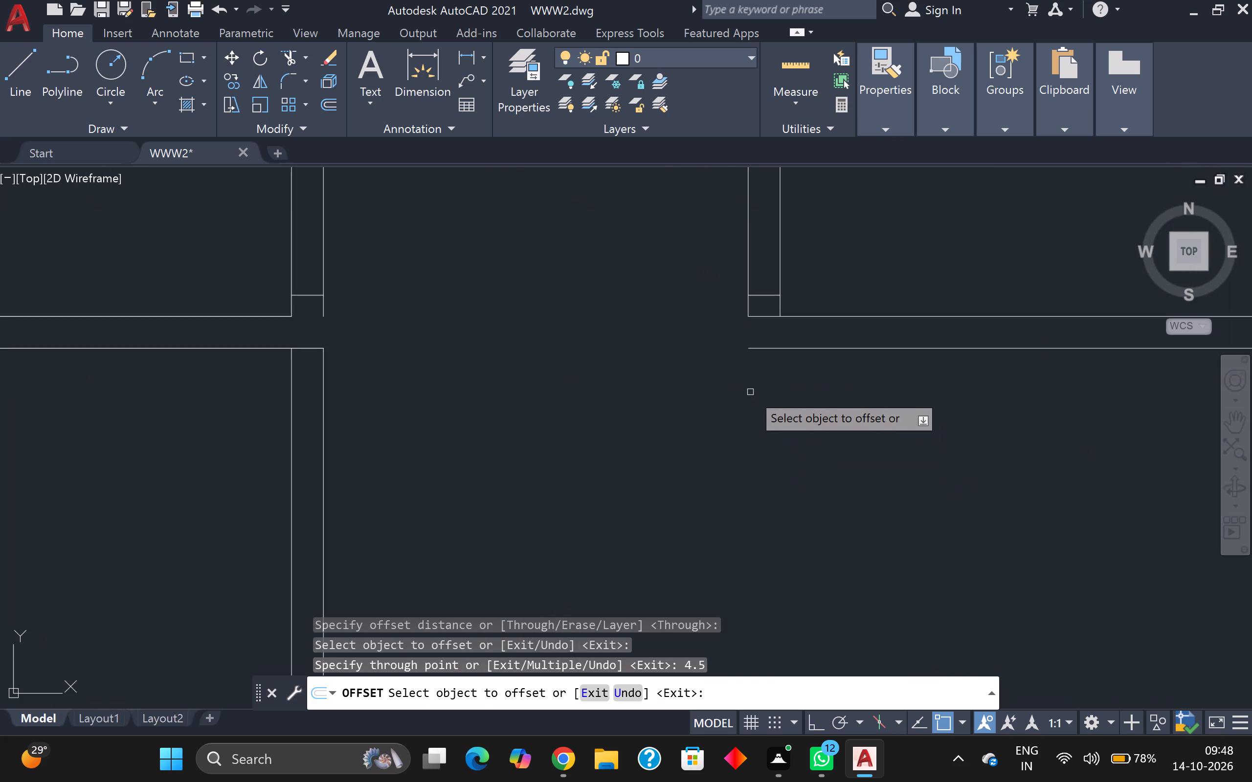
pyautogui.press('Escape')
pyautogui.press('t')
pyautogui.press('r')
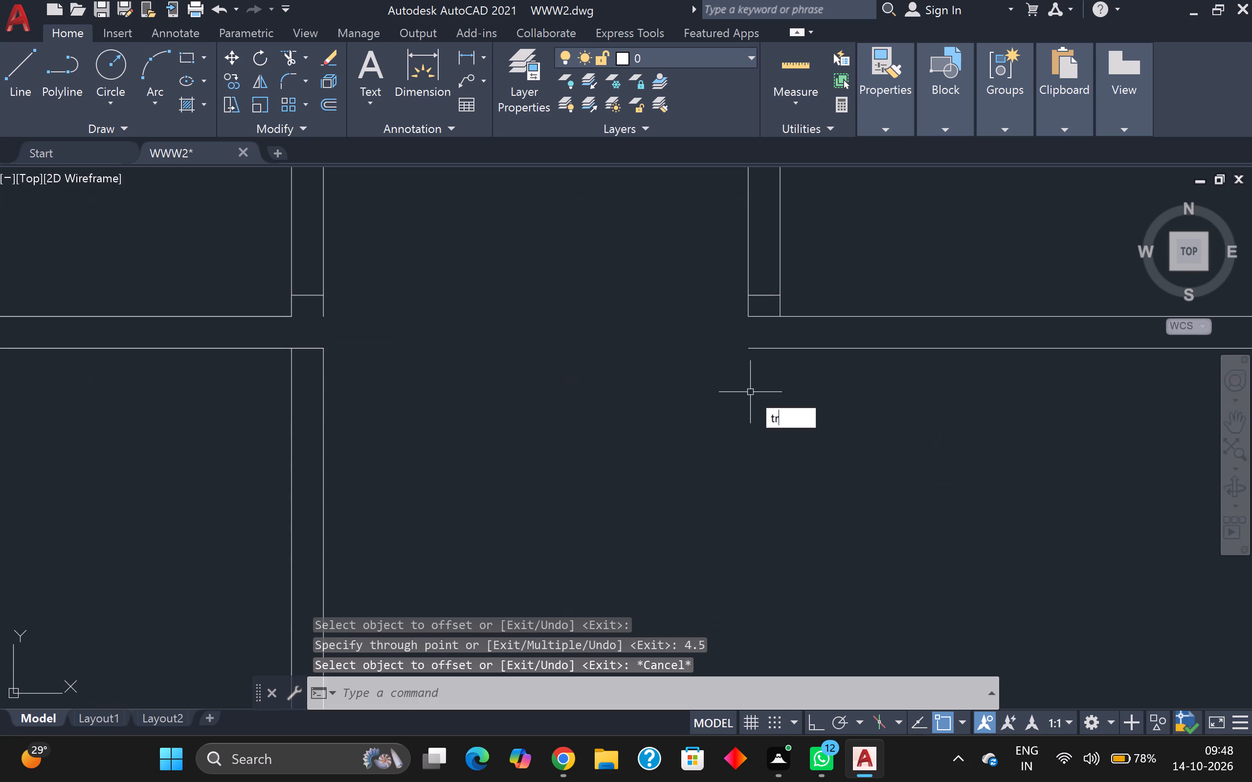
pyautogui.press('Return')
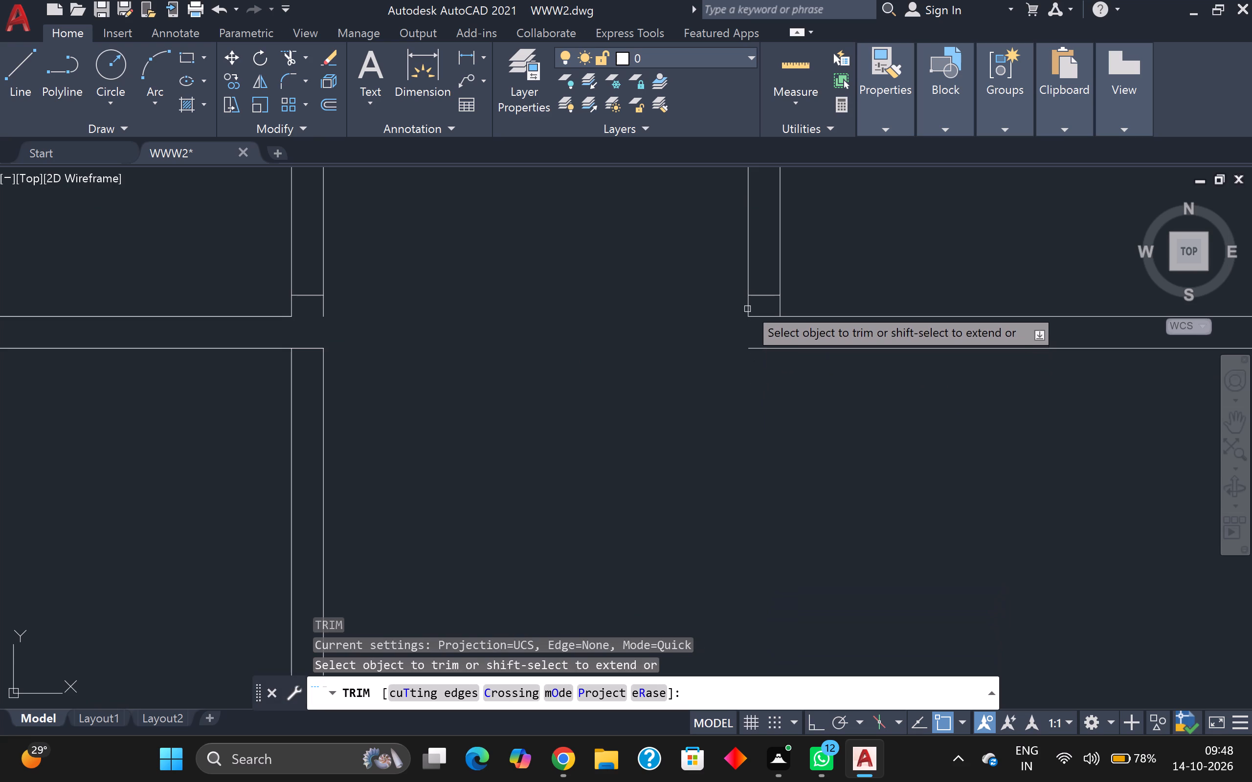
pyautogui.keyDown('shift'); pyautogui.click(749, 304); pyautogui.keyUp('shift')
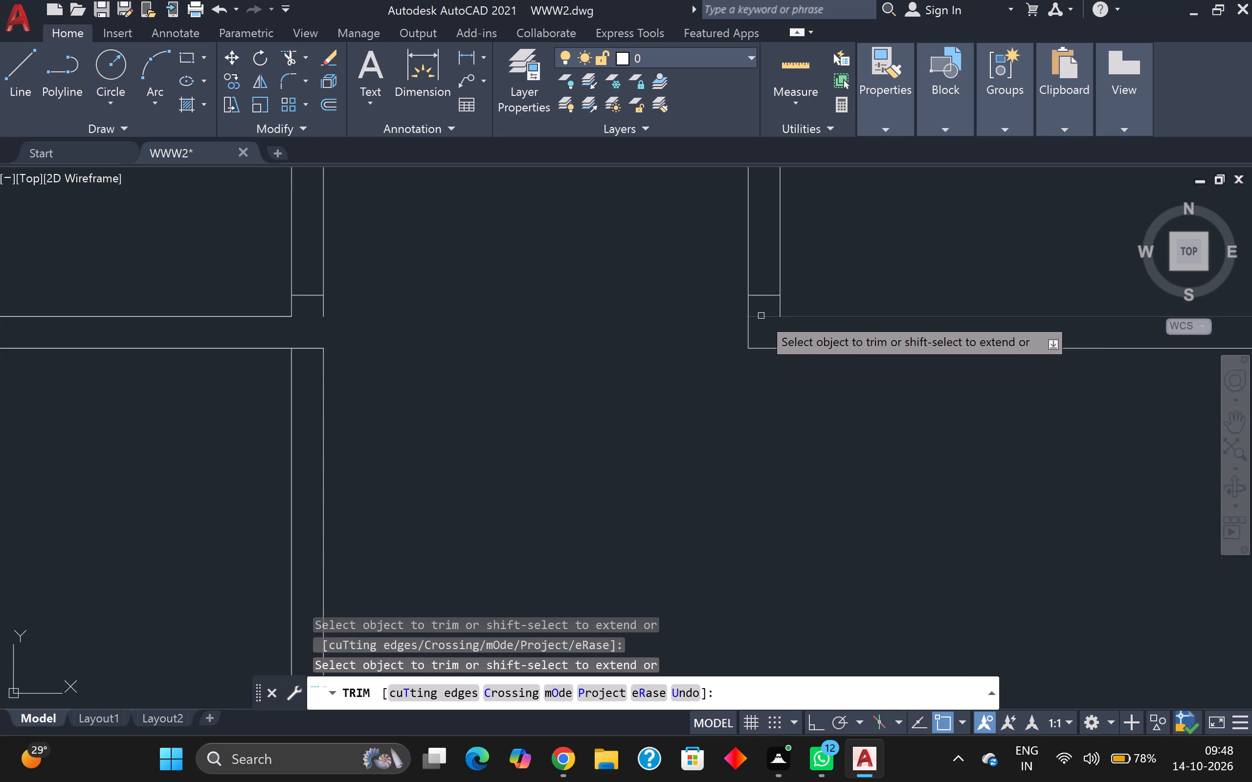
pyautogui.click(761, 316)
pyautogui.click(761, 312)
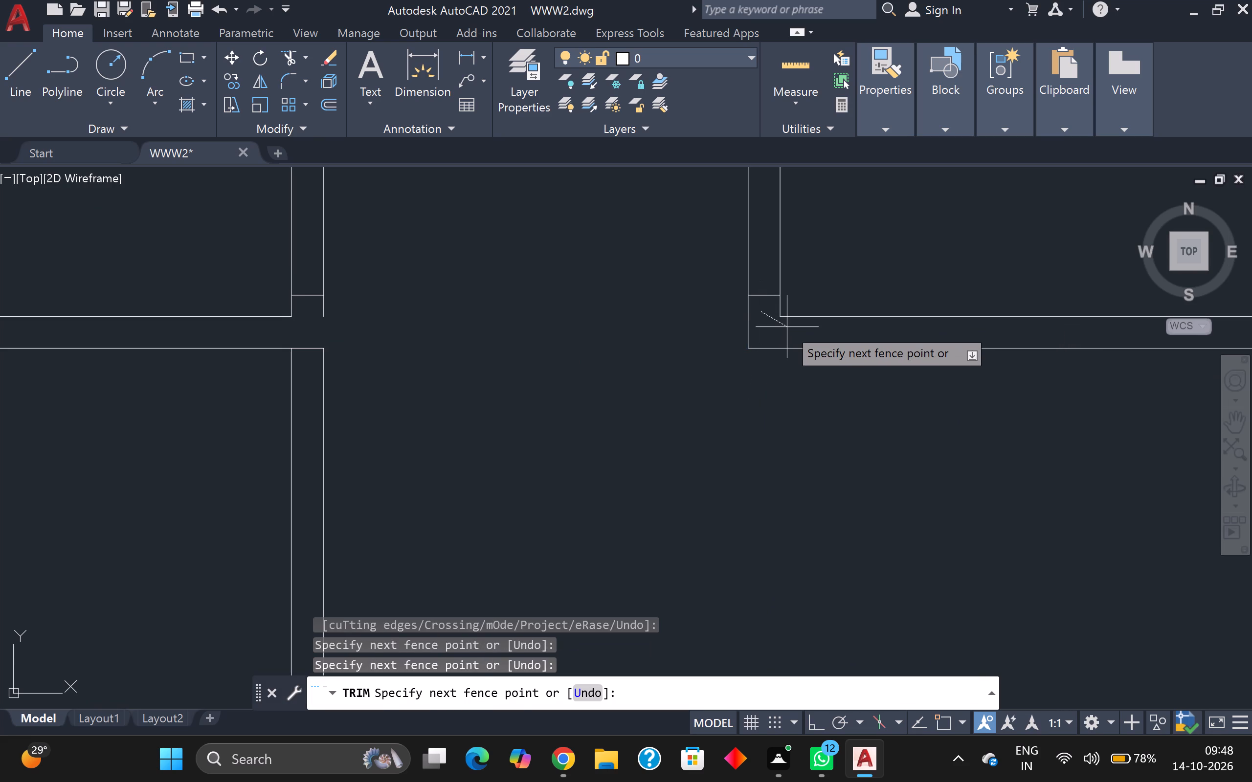
pyautogui.click(787, 328)
# Trim both lines of the first vertical partition below the lower horizontal partition.
pyautogui.scroll(-4, 787, 328)
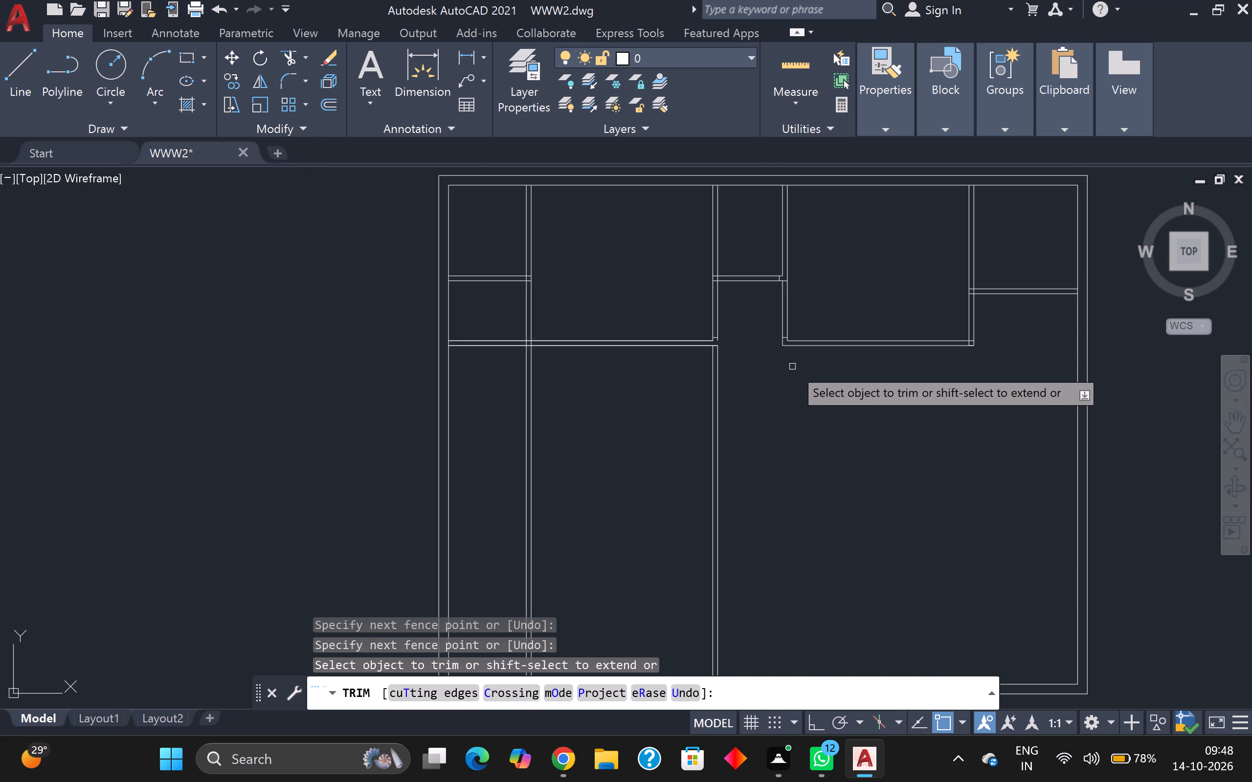
pyautogui.moveTo(793, 367); pyautogui.dragTo(801, 404, button='middle')
pyautogui.scroll(-1, 805, 406)
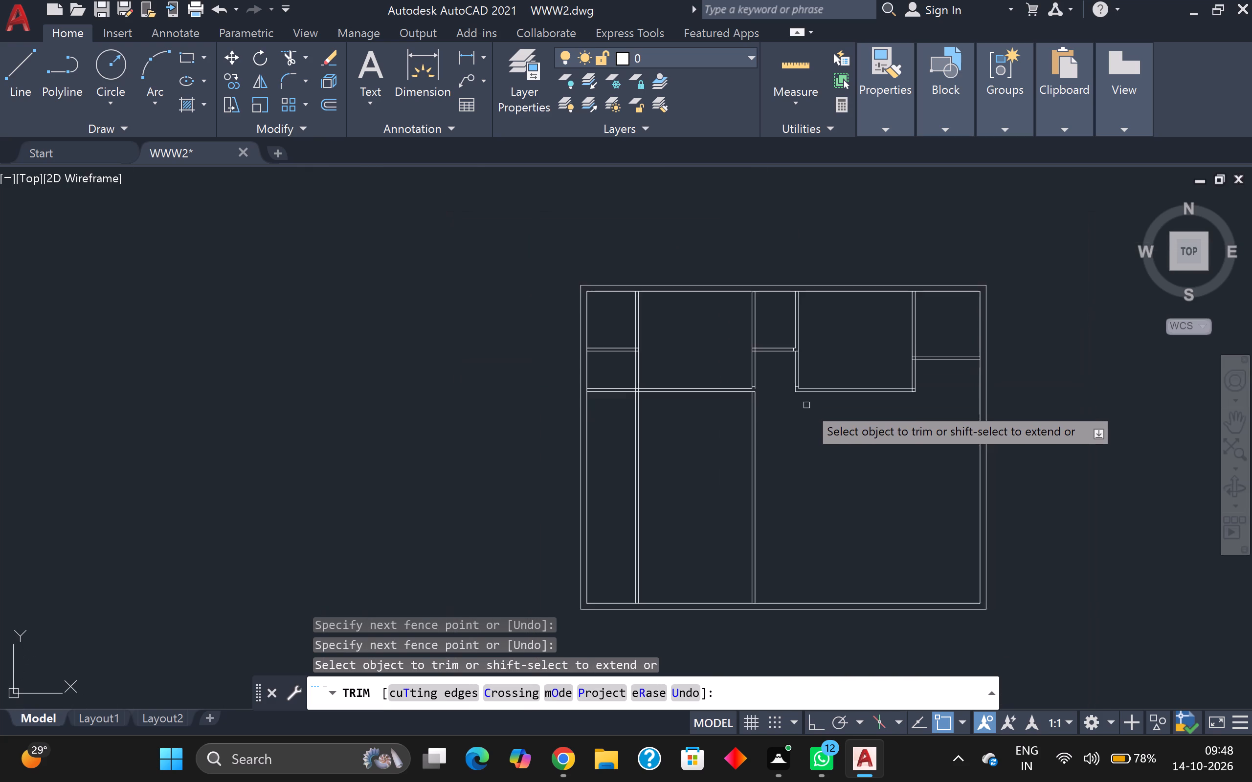
pyautogui.scroll(-1, 806, 405)
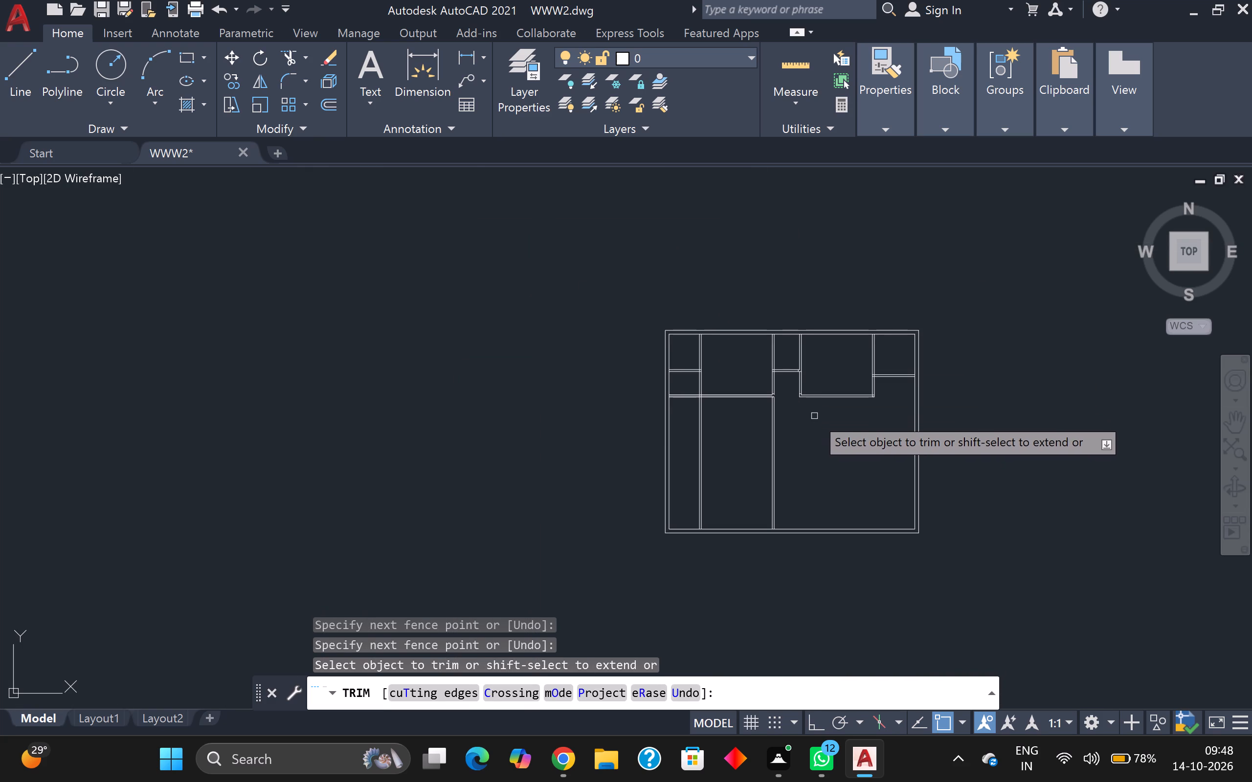
pyautogui.moveTo(845, 423); pyautogui.dragTo(829, 390, button='middle')
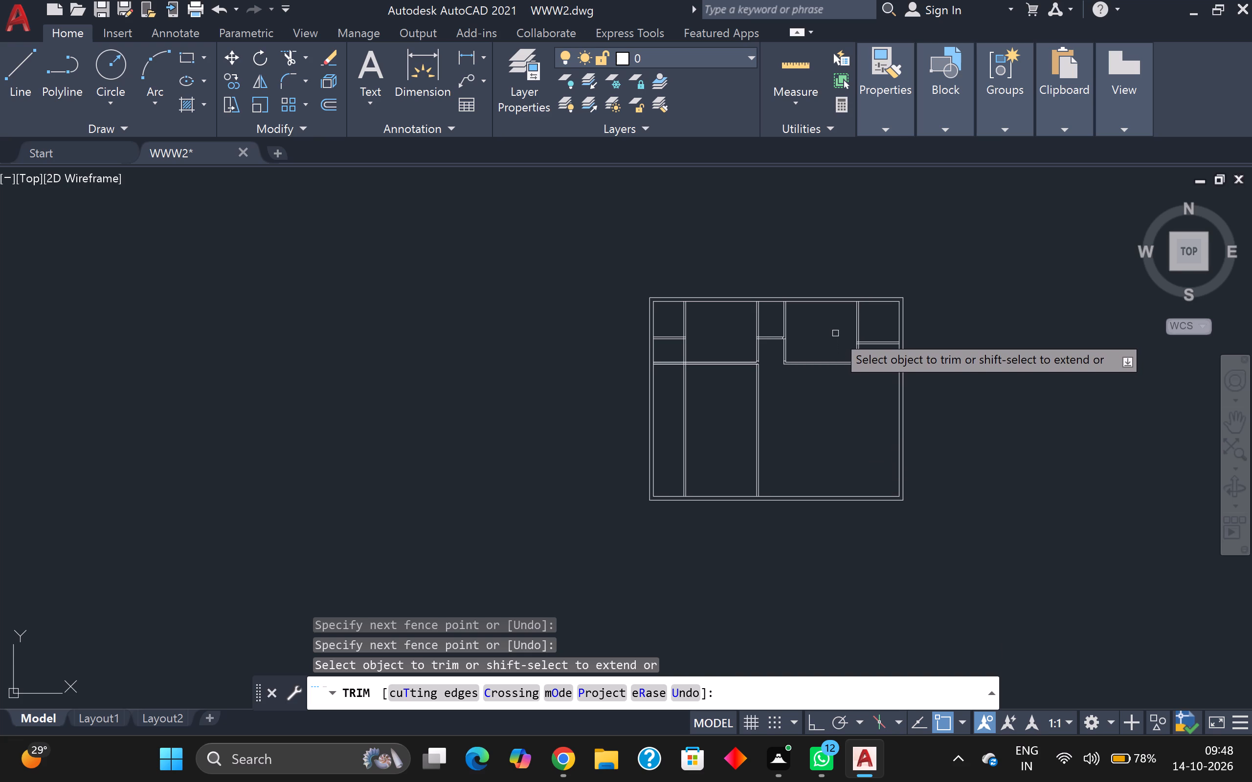
pyautogui.moveTo(859, 403); pyautogui.dragTo(828, 415, button='middle')
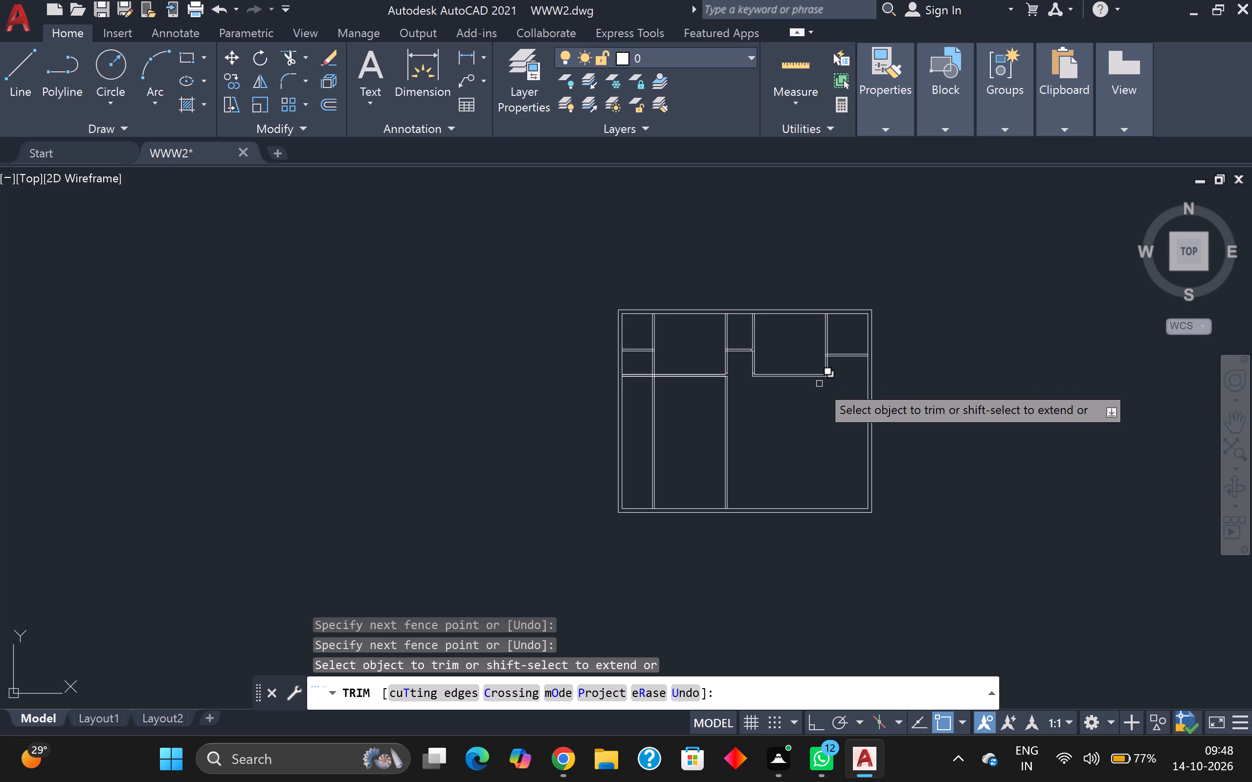
pyautogui.click(675, 419)
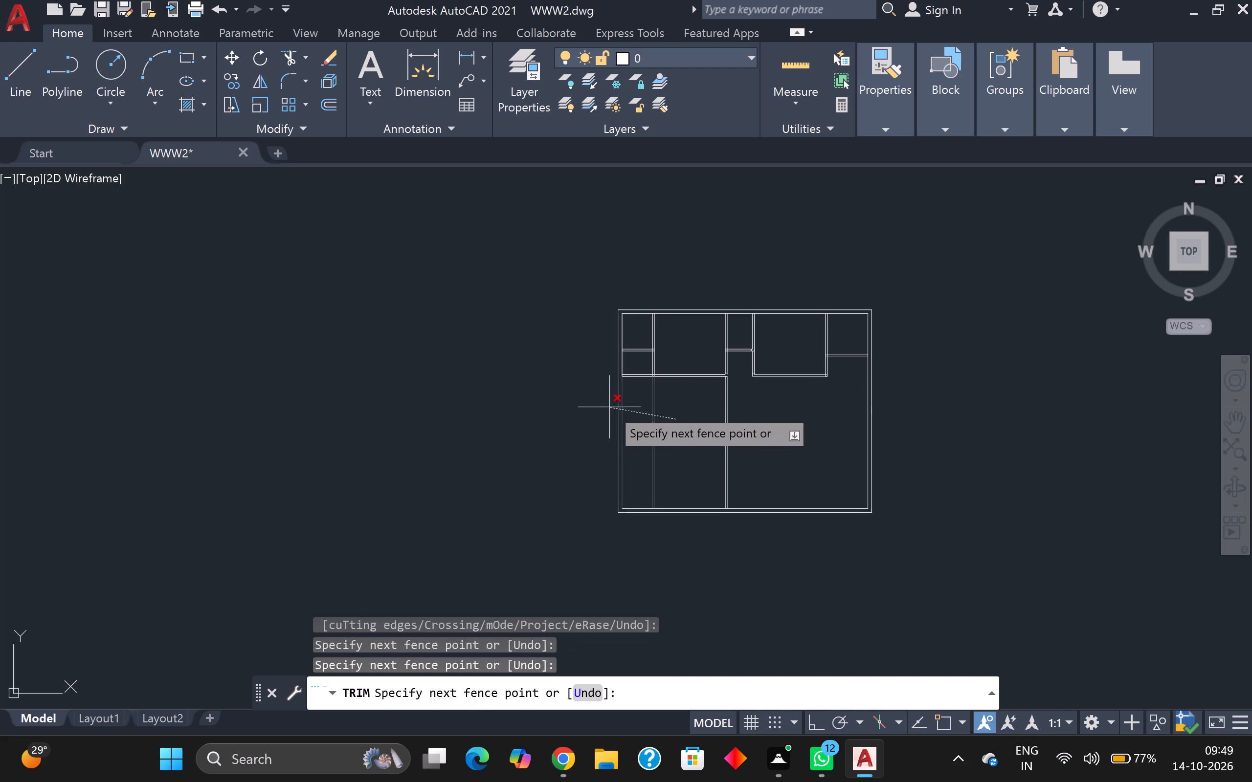
pyautogui.click(645, 421)
# Trim both lines of the second vertical partition below the lower horizontal partition.
pyautogui.scroll(-1, 648, 422)
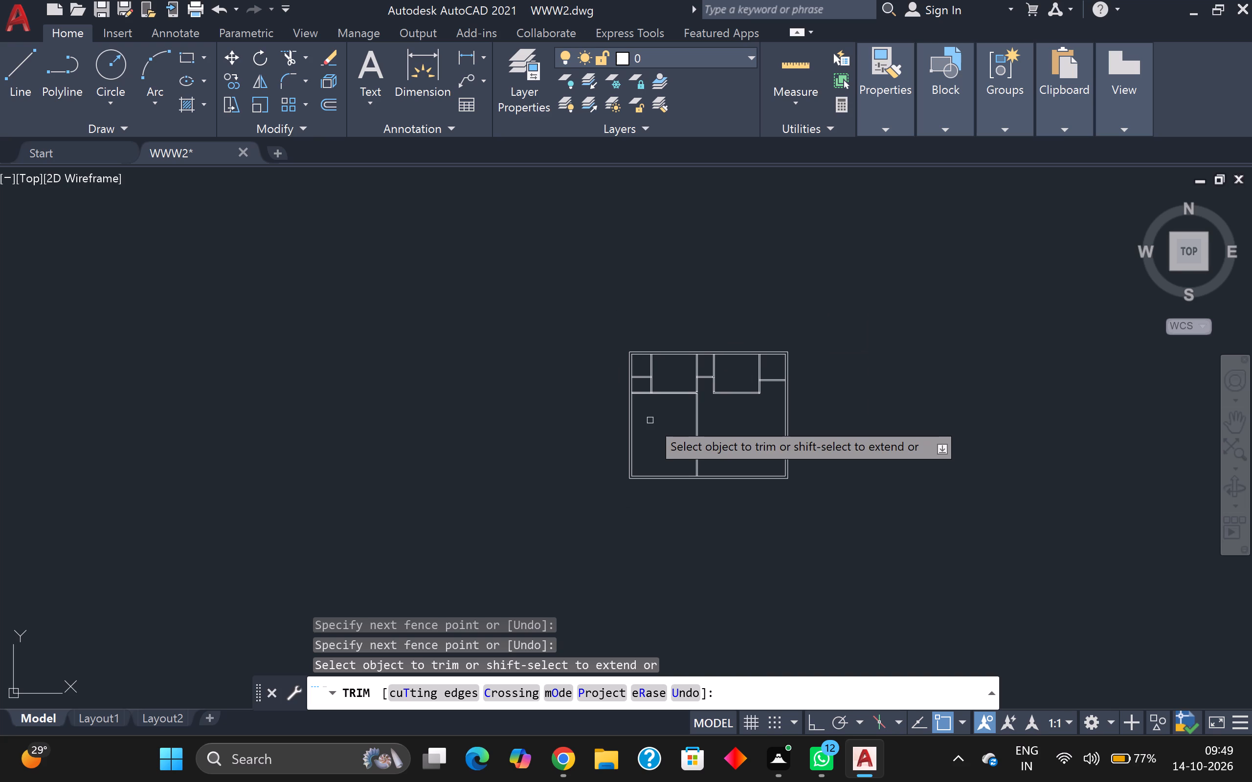
pyautogui.scroll(1, 674, 424)
pyautogui.moveTo(682, 424); pyautogui.dragTo(696, 425)
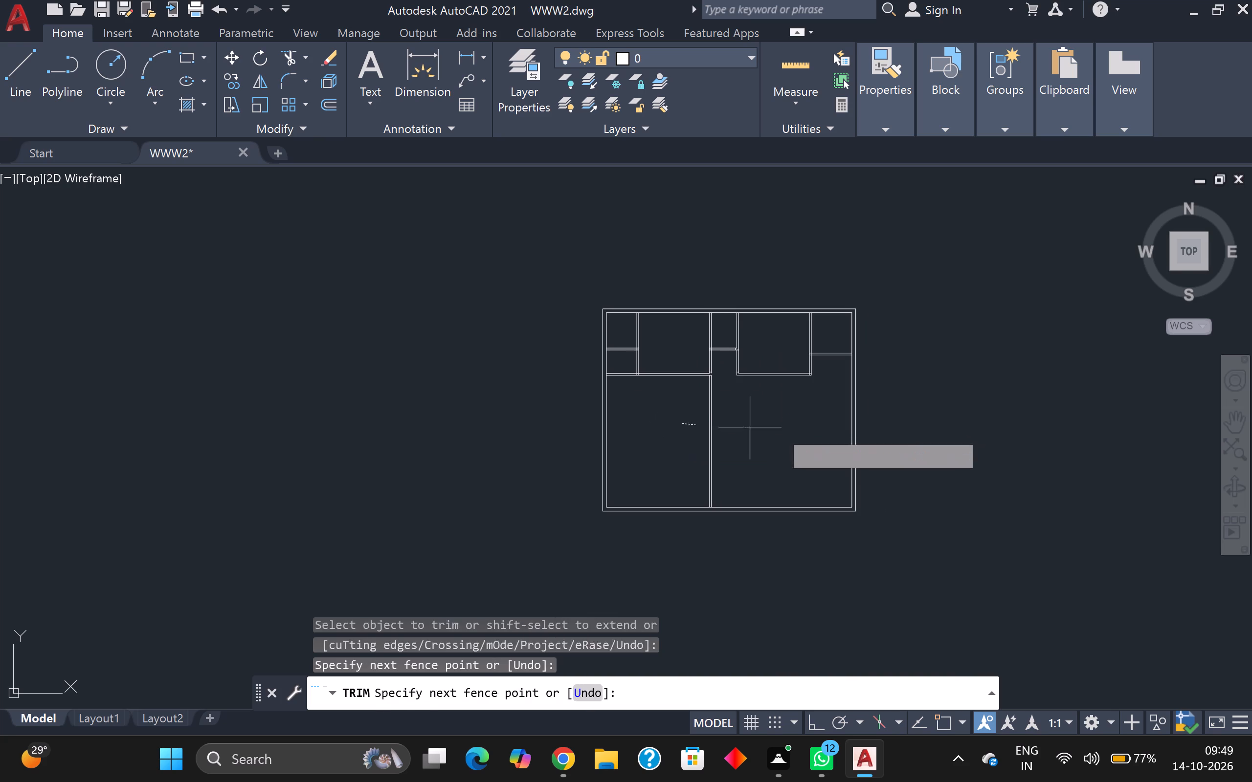
pyautogui.scroll(3, 775, 434)
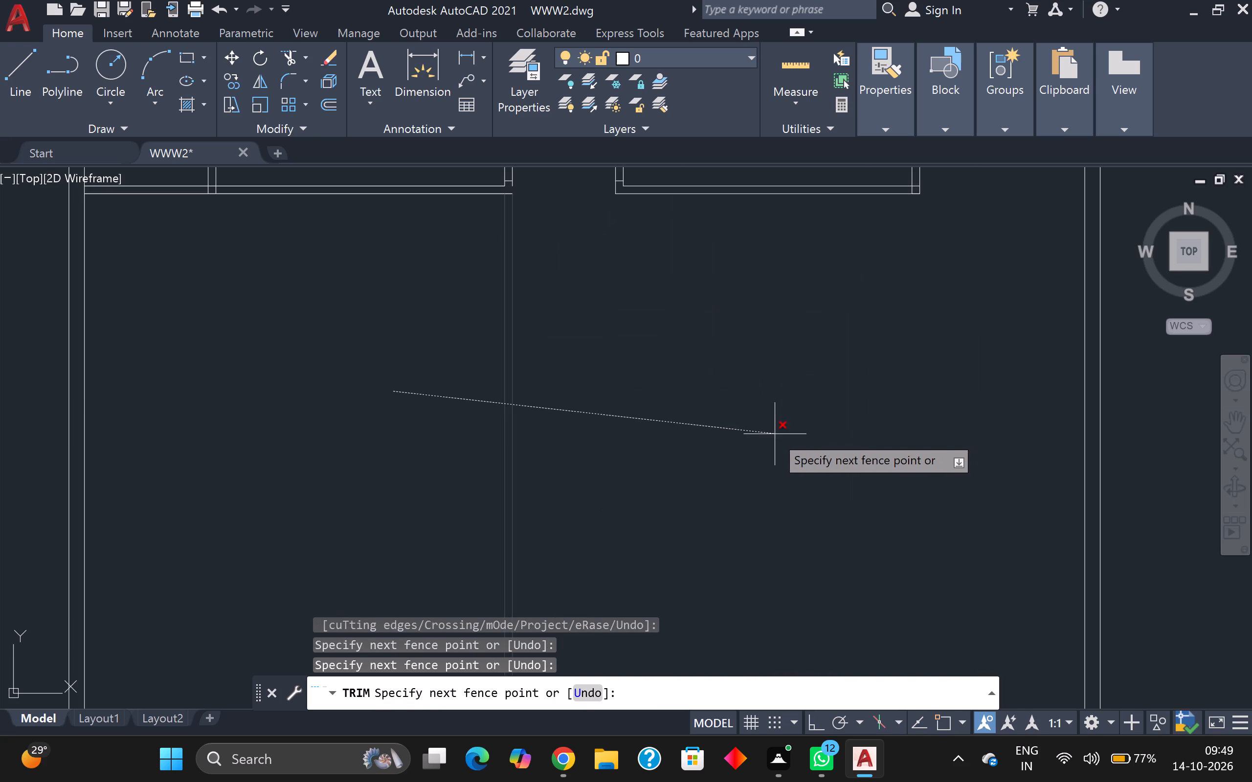
pyautogui.click(616, 415)
pyautogui.moveTo(562, 335); pyautogui.dragTo(563, 340, button='middle')
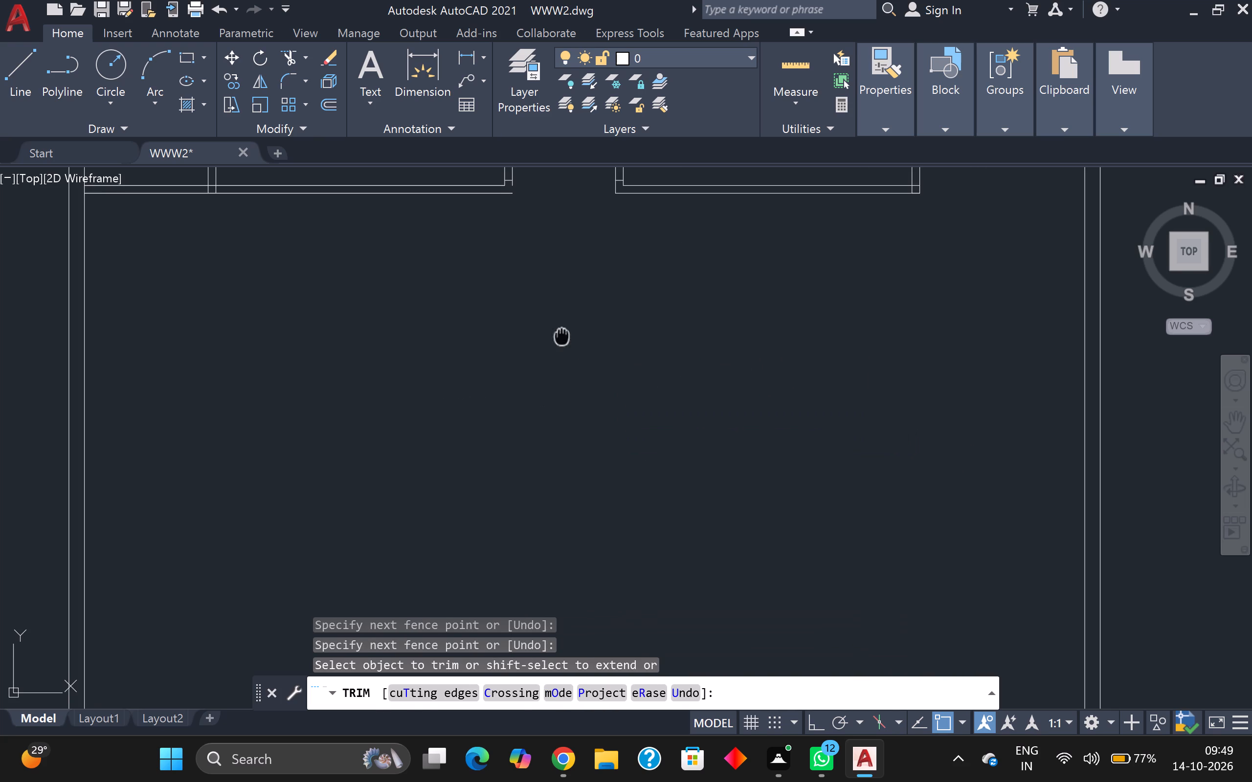
pyautogui.moveTo(563, 340); pyautogui.dragTo(585, 501, button='middle')
pyautogui.press('Escape')
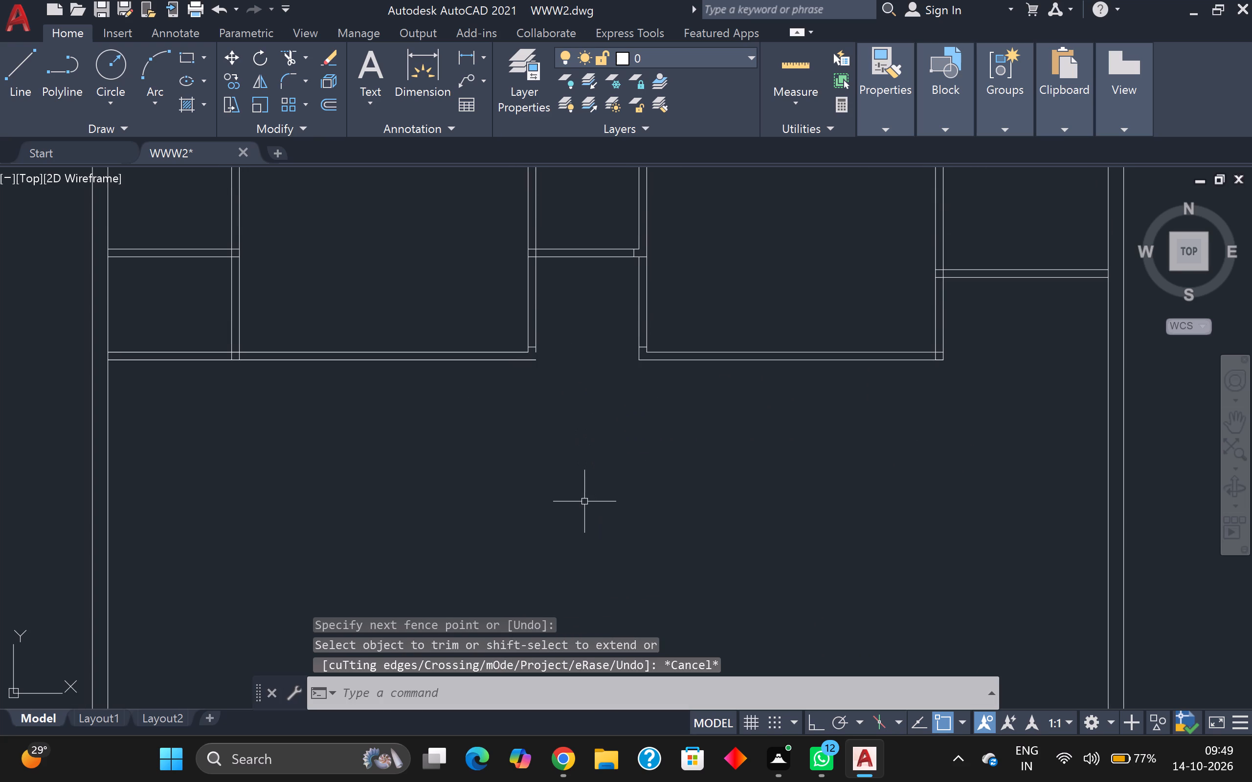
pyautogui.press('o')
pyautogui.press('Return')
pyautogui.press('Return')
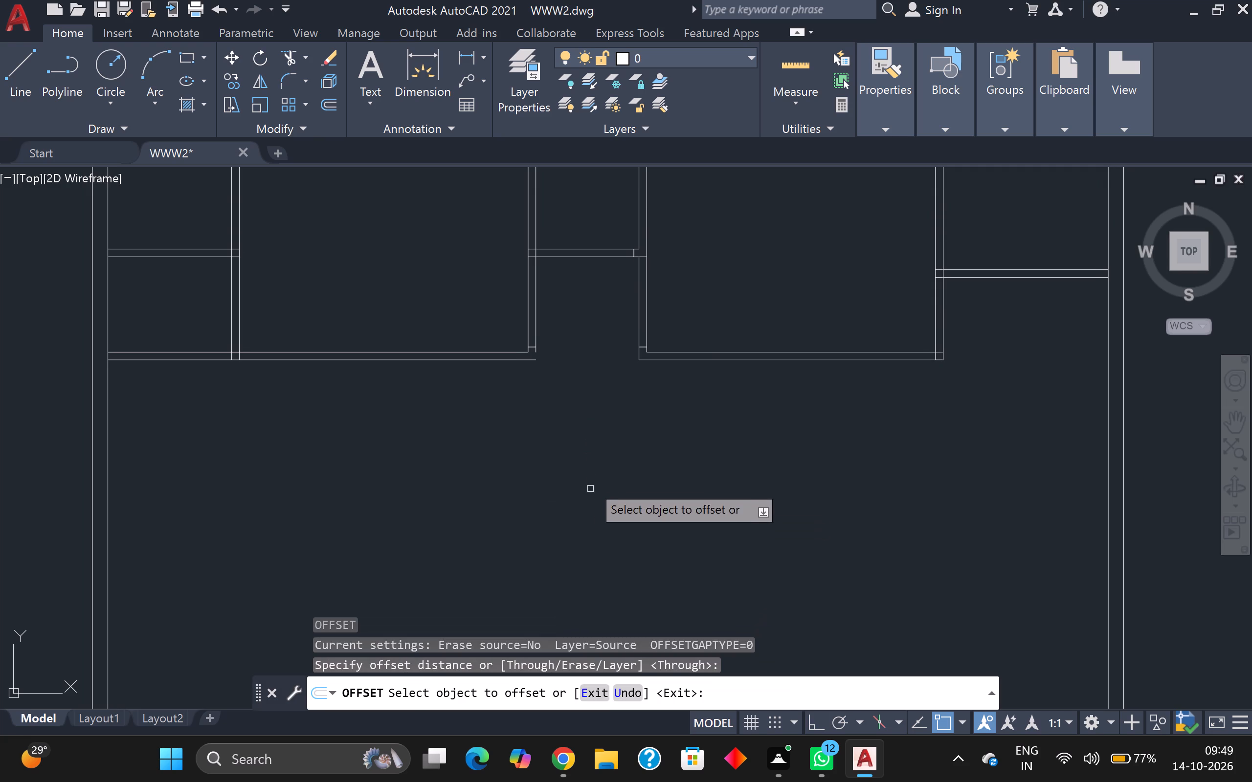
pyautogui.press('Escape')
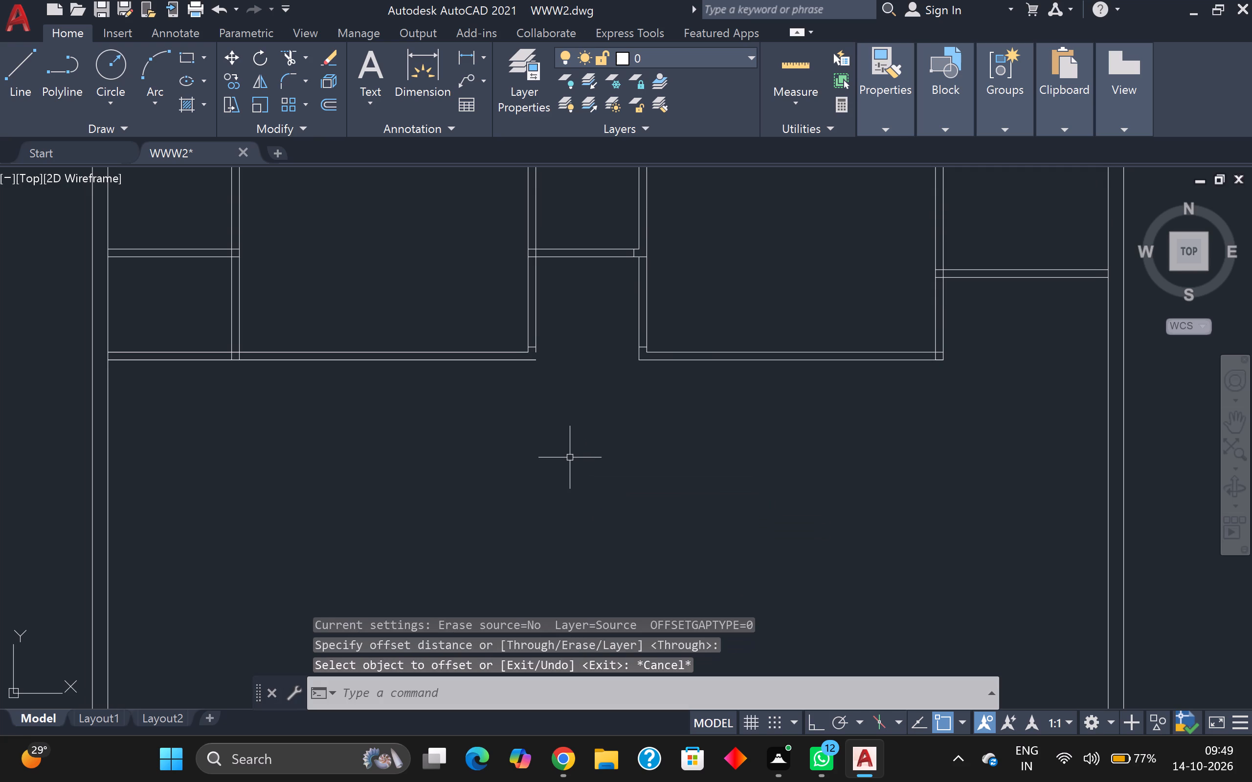
# Extend the second vertical partition's right line down to the lower line of the lower horizontal partition.
pyautogui.write('tr')
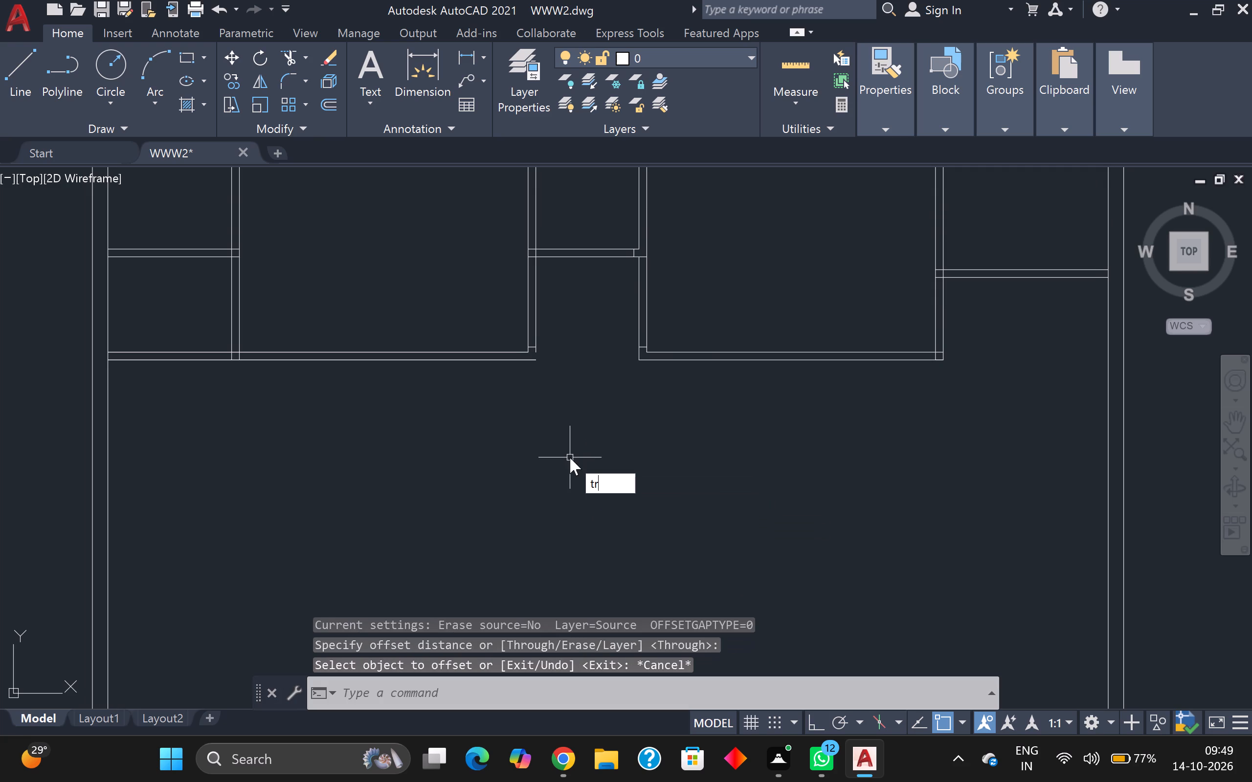
pyautogui.press('Return')
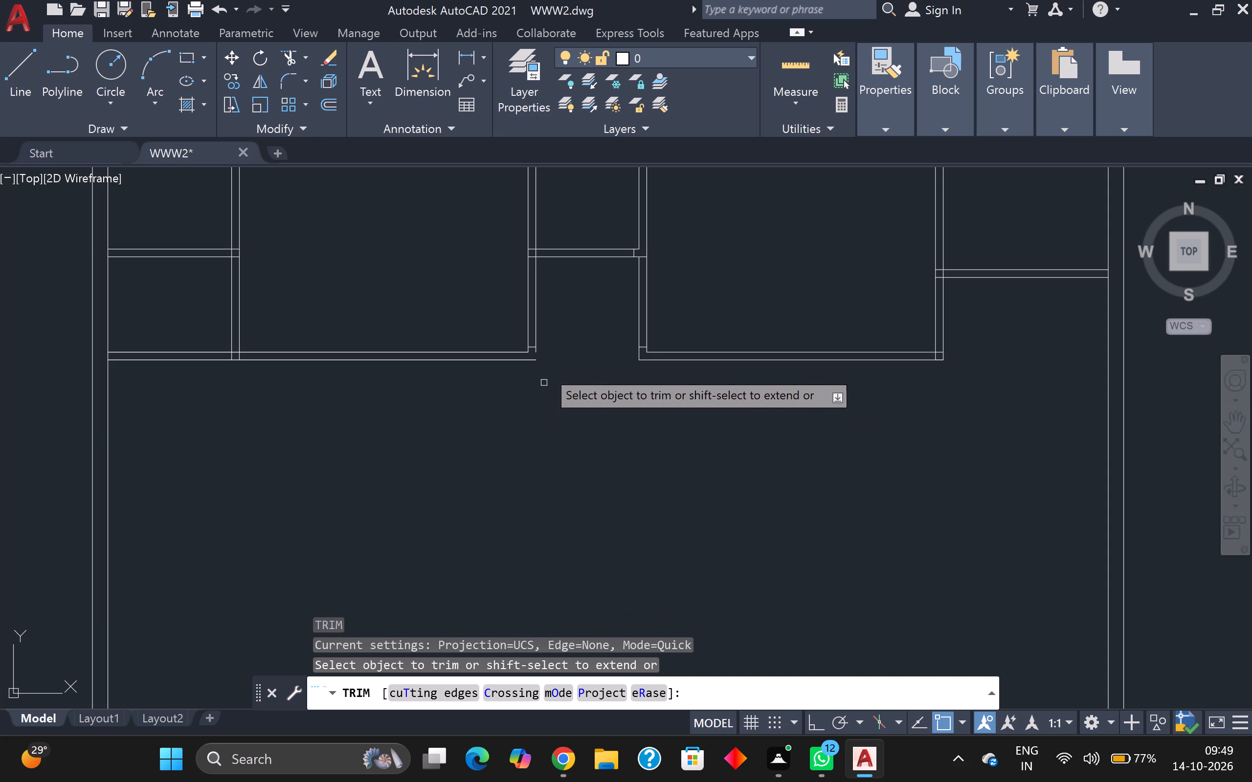
pyautogui.keyDown('shift'); pyautogui.click(538, 348); pyautogui.keyUp('shift')
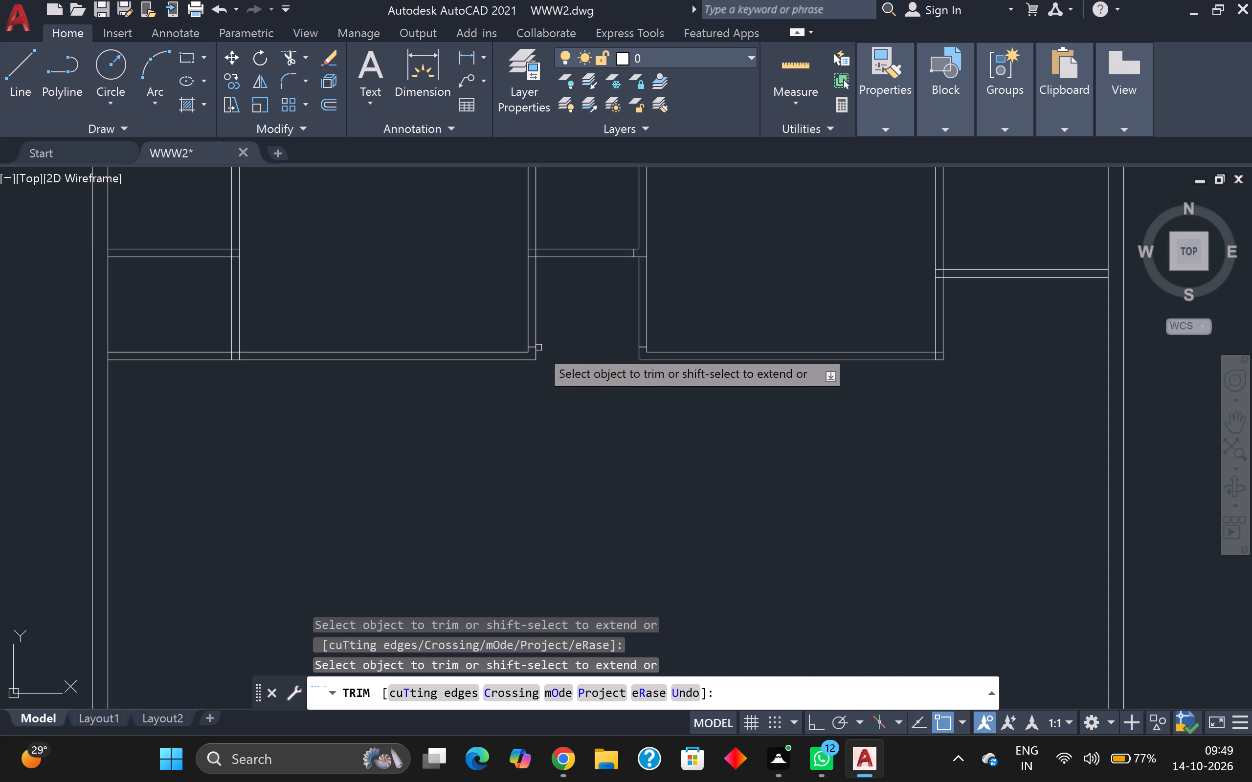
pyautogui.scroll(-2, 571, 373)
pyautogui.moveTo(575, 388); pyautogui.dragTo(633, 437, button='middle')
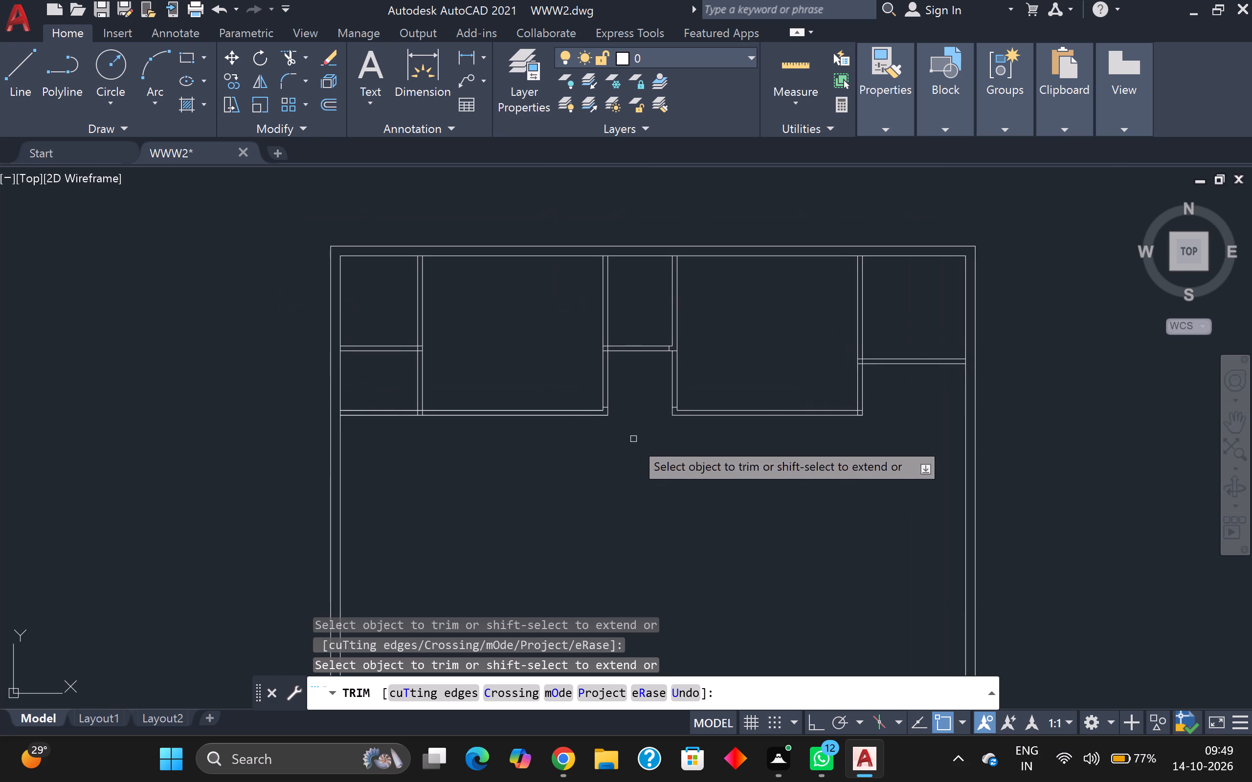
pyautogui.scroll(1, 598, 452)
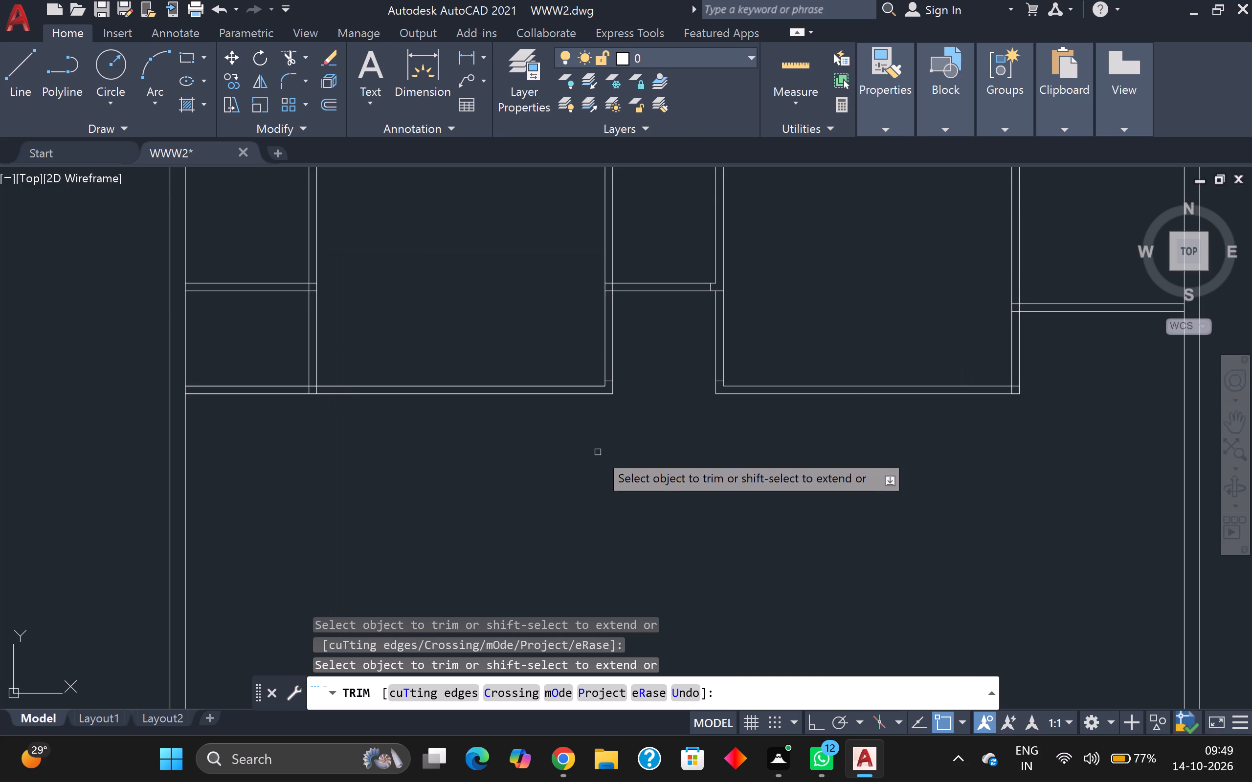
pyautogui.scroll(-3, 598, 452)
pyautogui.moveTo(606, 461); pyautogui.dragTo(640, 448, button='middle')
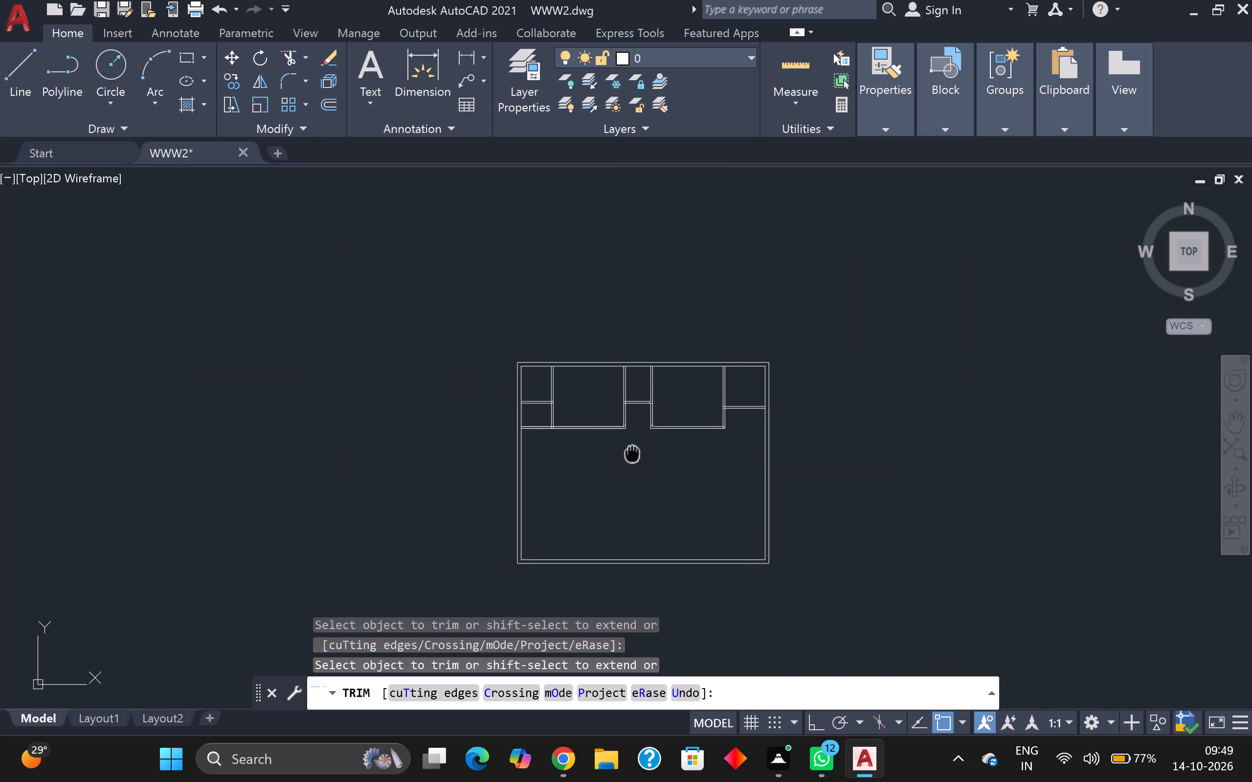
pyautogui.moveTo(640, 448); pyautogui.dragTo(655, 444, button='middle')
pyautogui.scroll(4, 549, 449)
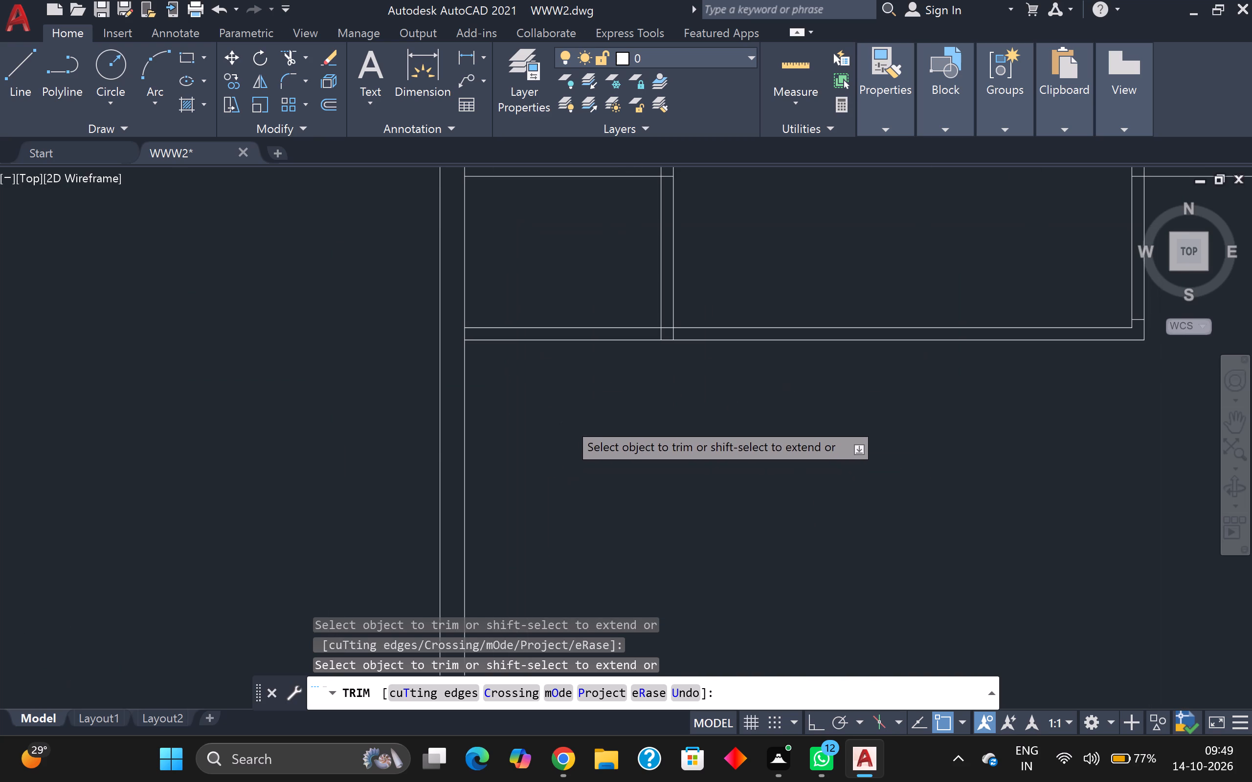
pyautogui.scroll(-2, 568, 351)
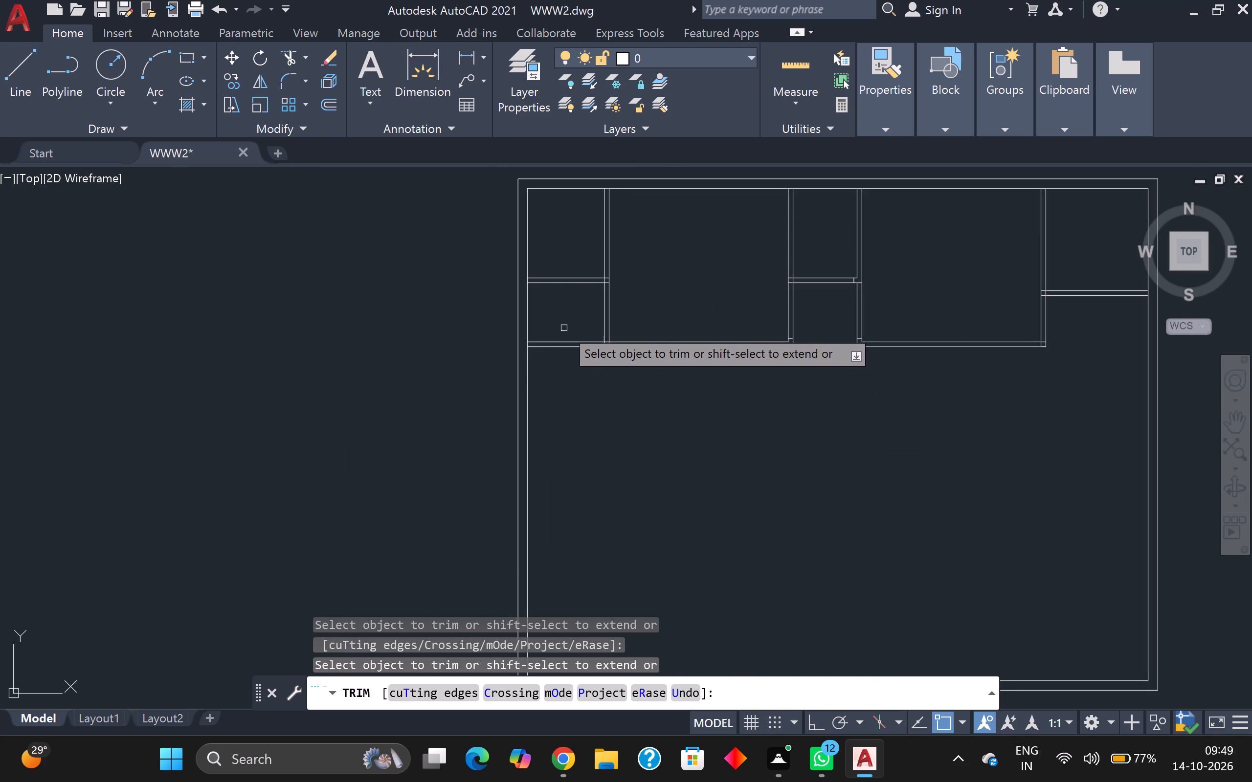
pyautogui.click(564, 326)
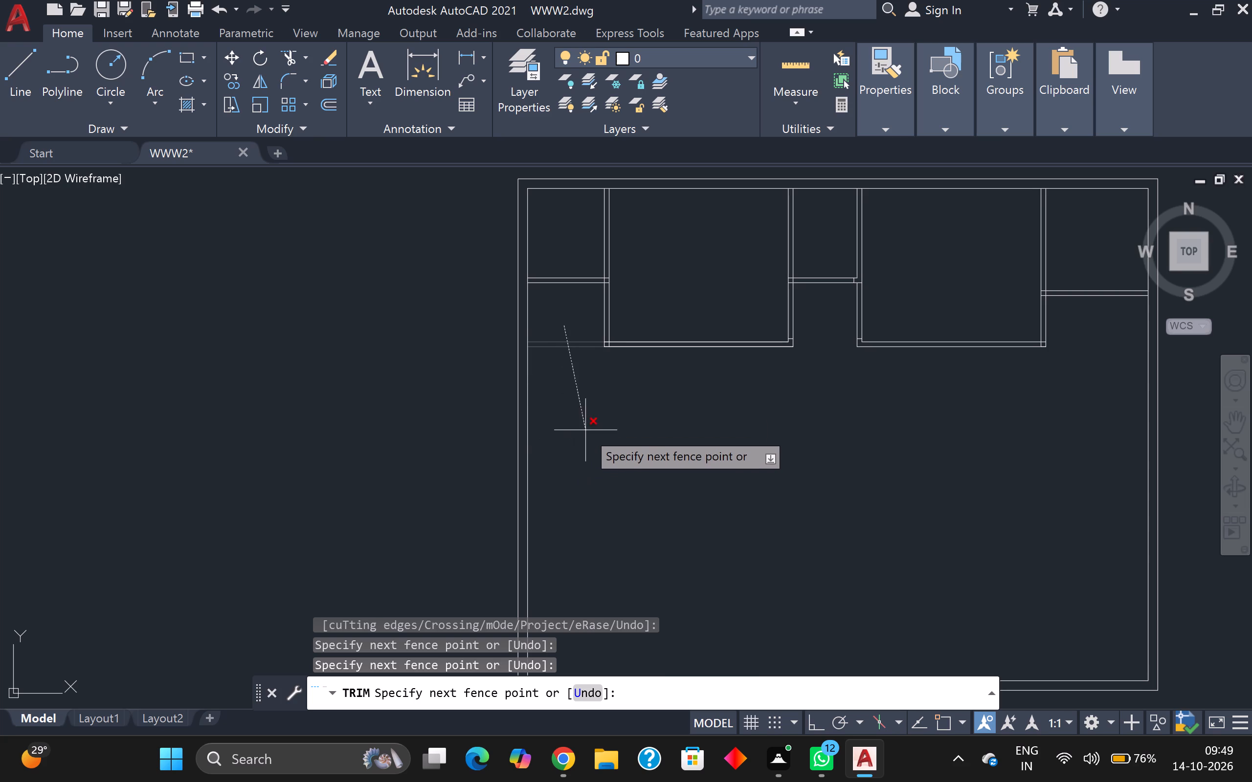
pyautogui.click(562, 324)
# Examine the trimmed partitions and the small rooms along the plan's left outer wall.
pyautogui.scroll(-1, 566, 457)
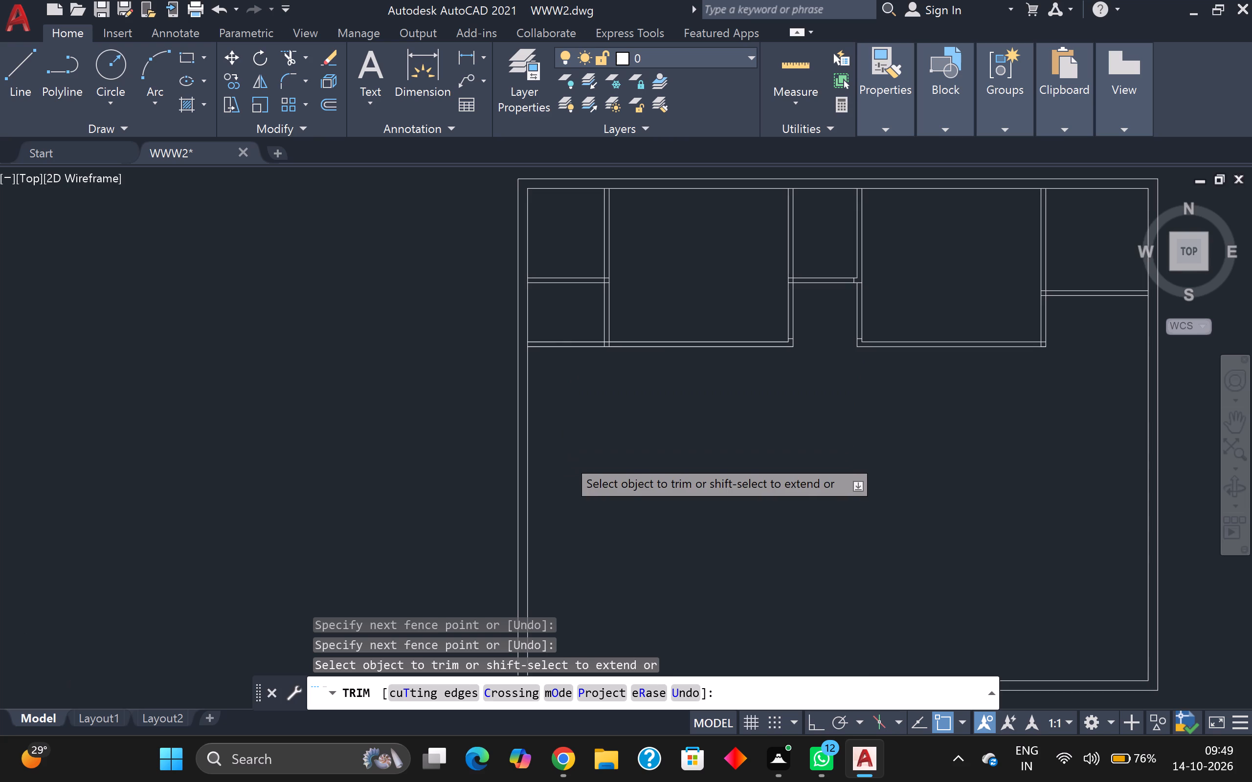
pyautogui.scroll(-1, 576, 439)
pyautogui.moveTo(578, 439); pyautogui.dragTo(585, 487, button='middle')
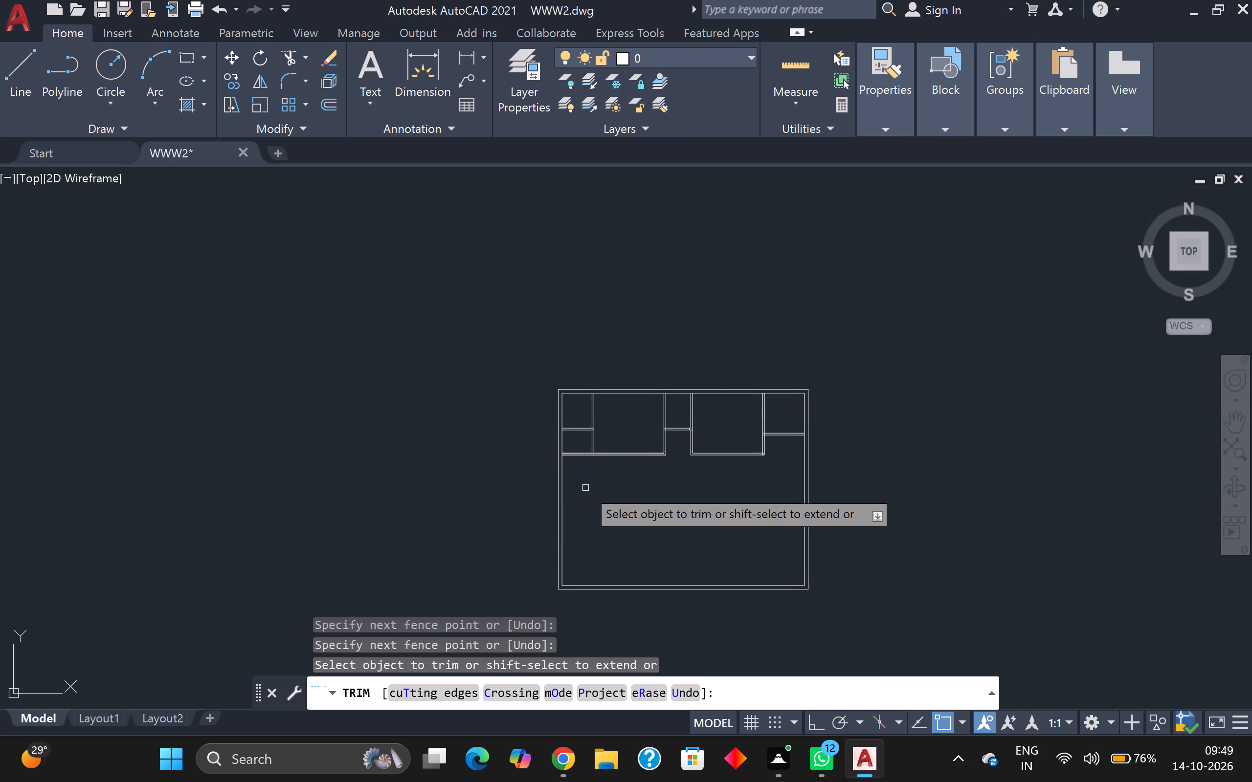
pyautogui.scroll(1, 585, 488)
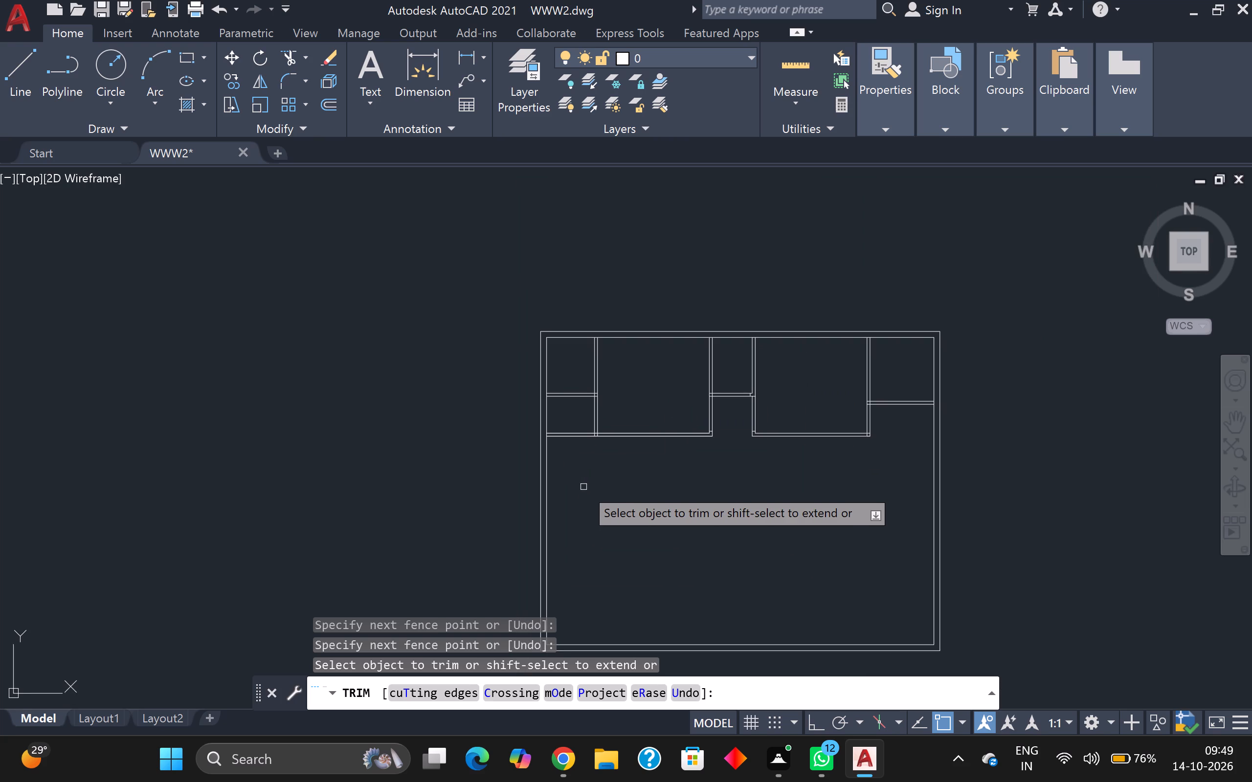
pyautogui.scroll(1, 583, 480)
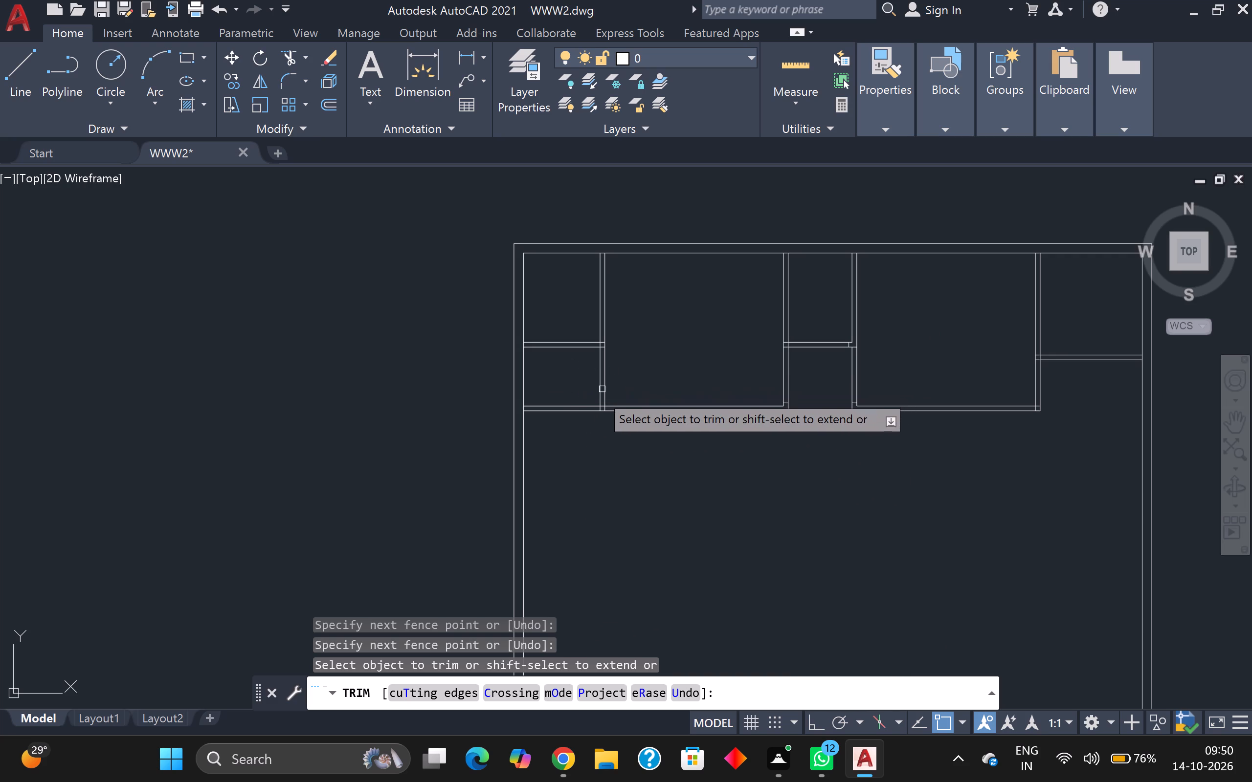
pyautogui.scroll(2, 586, 370)
pyautogui.middleClick(586, 370)
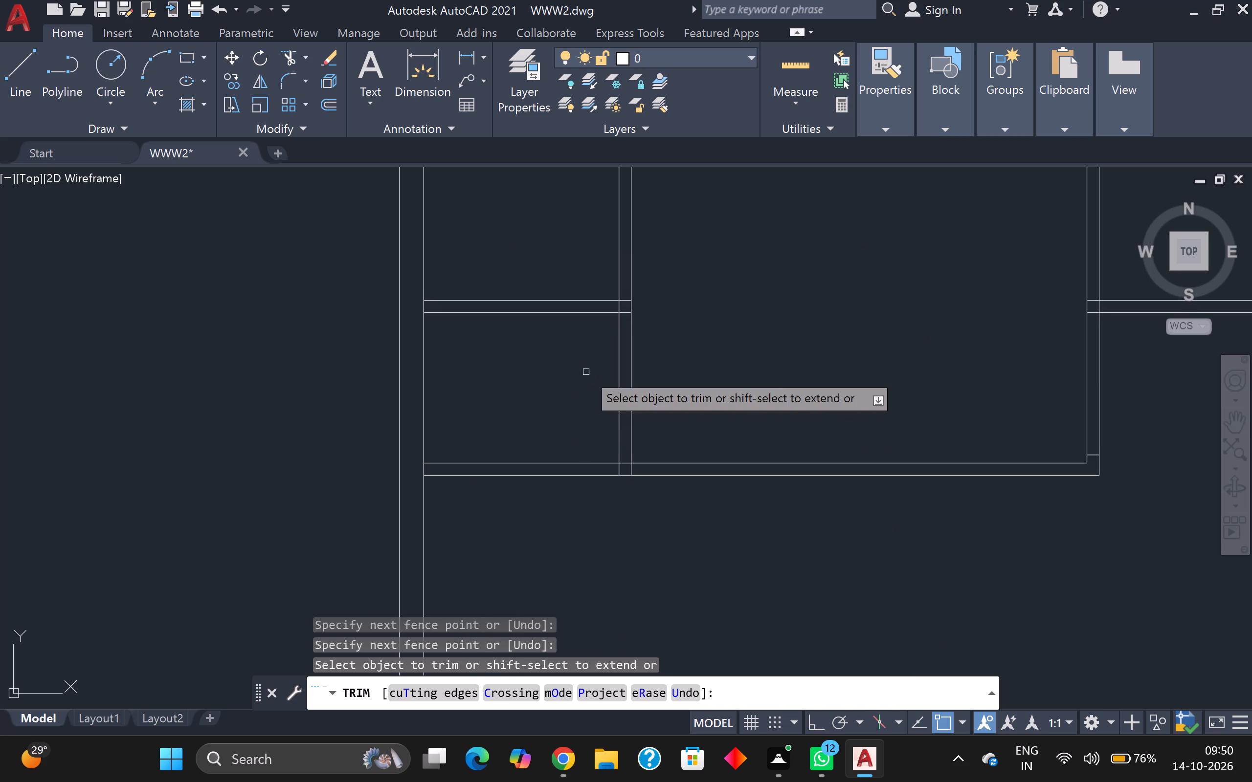
pyautogui.scroll(-3, 586, 372)
pyautogui.moveTo(678, 475); pyautogui.dragTo(688, 443, button='middle')
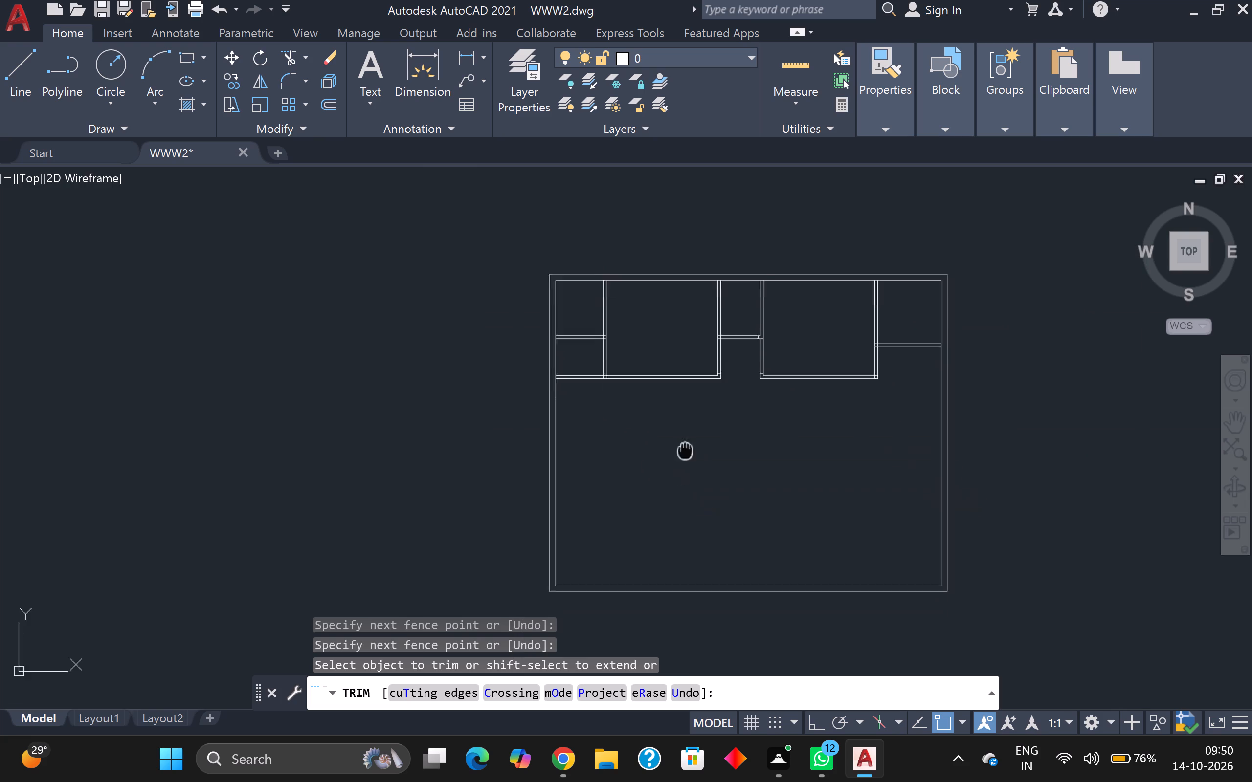
pyautogui.moveTo(688, 443); pyautogui.dragTo(709, 409, button='middle')
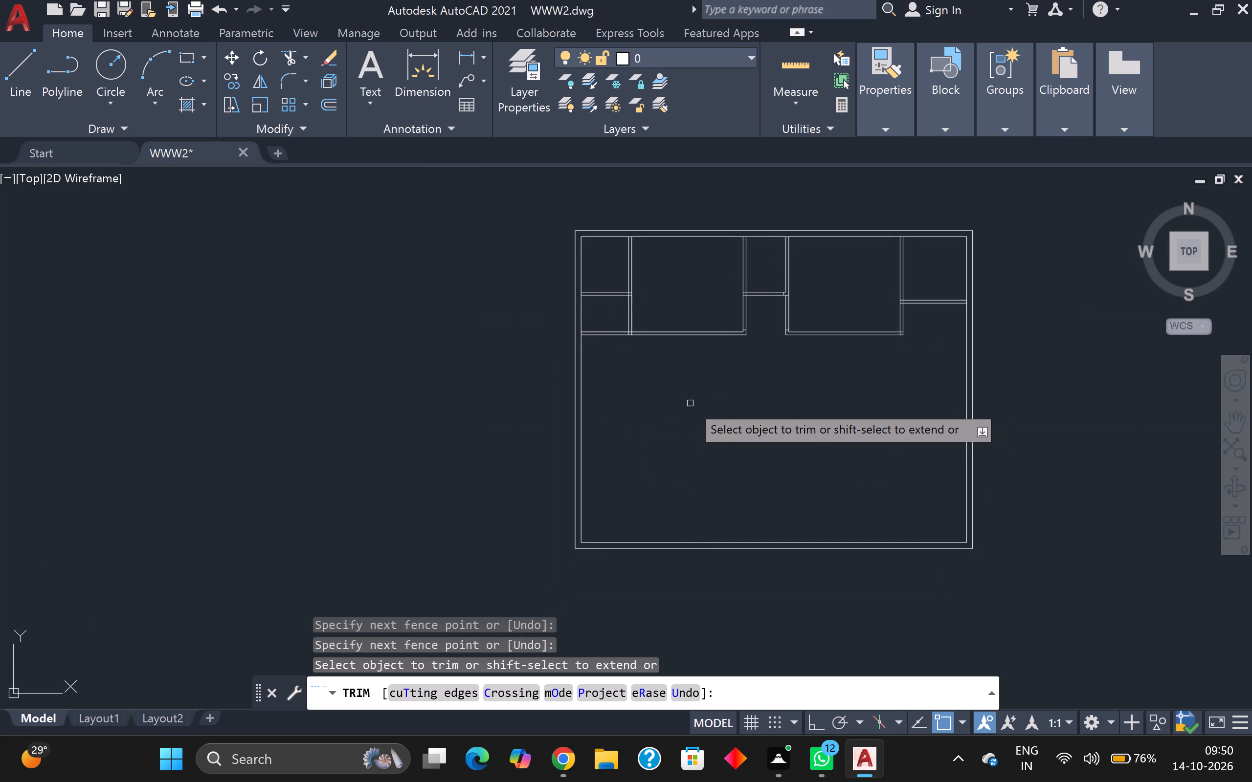
pyautogui.press('Escape')
# Offset the left outer wall's inner line 12' to the right into the plan.
pyautogui.press('o')
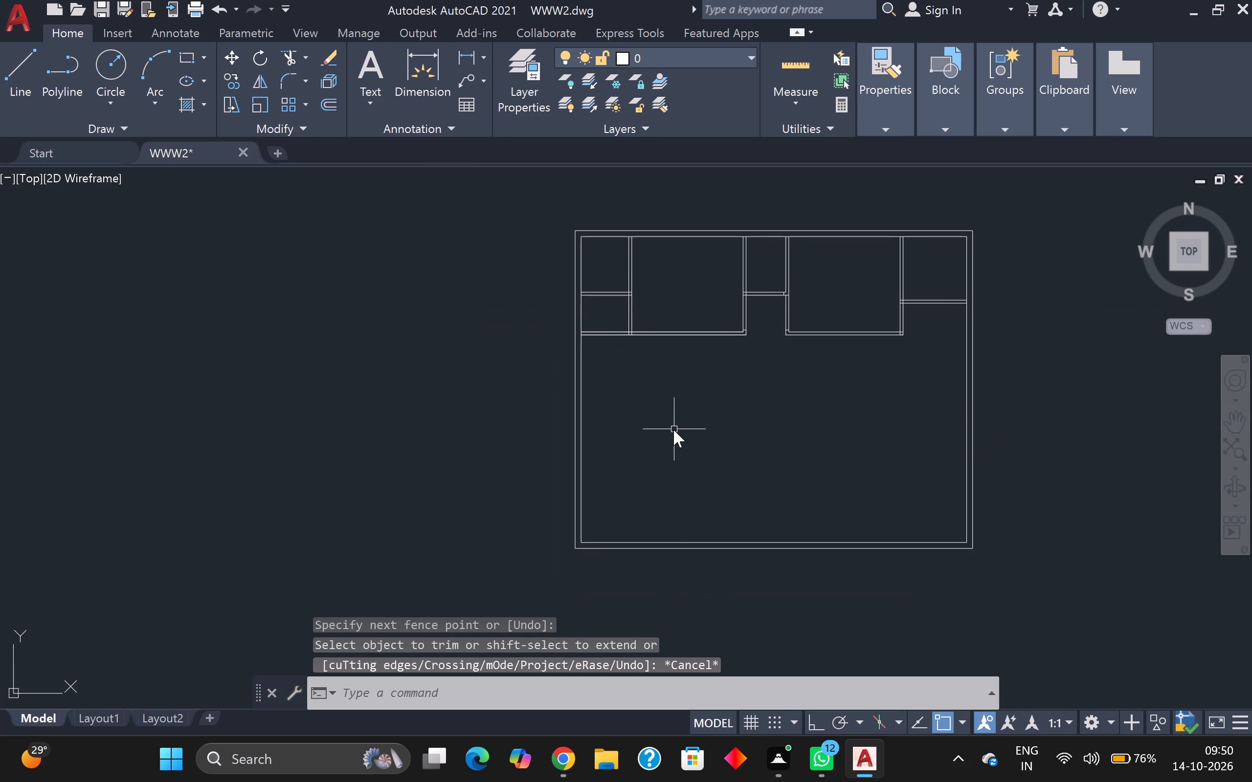
pyautogui.press('Return')
pyautogui.press('Return')
pyautogui.scroll(1, 682, 357)
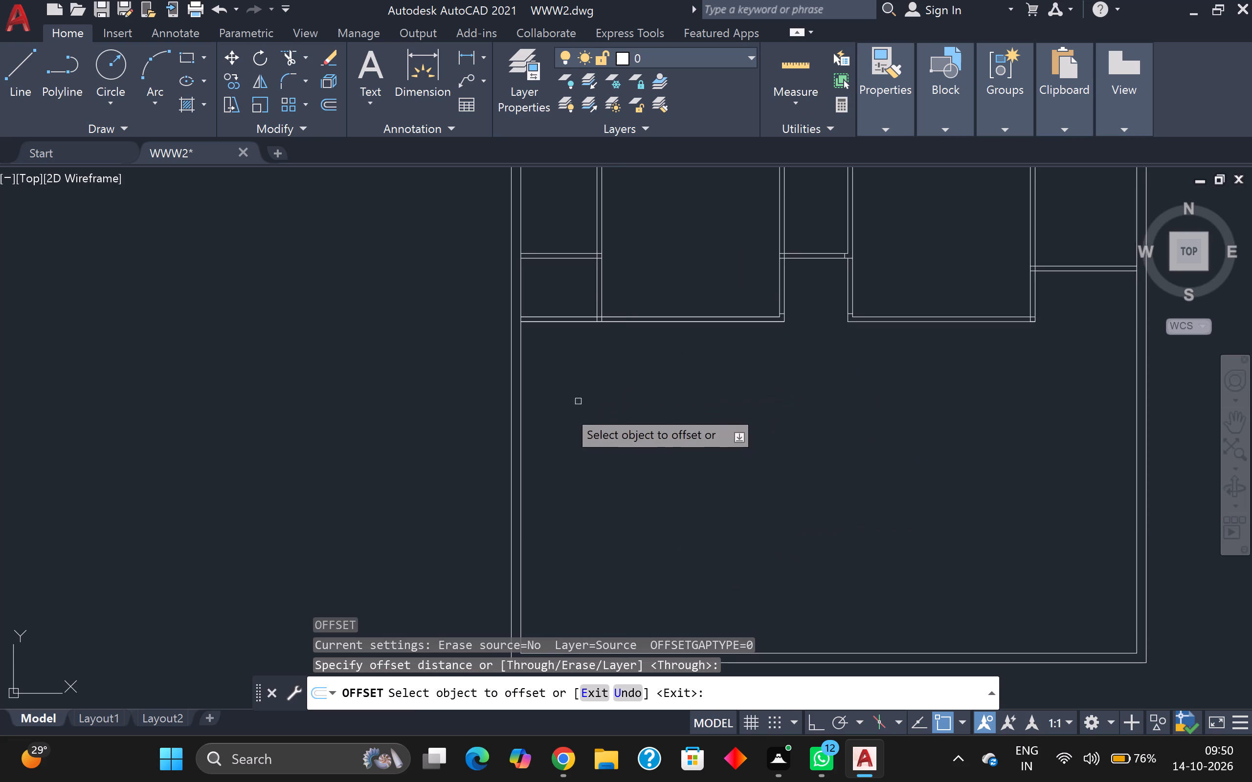
pyautogui.click(522, 402)
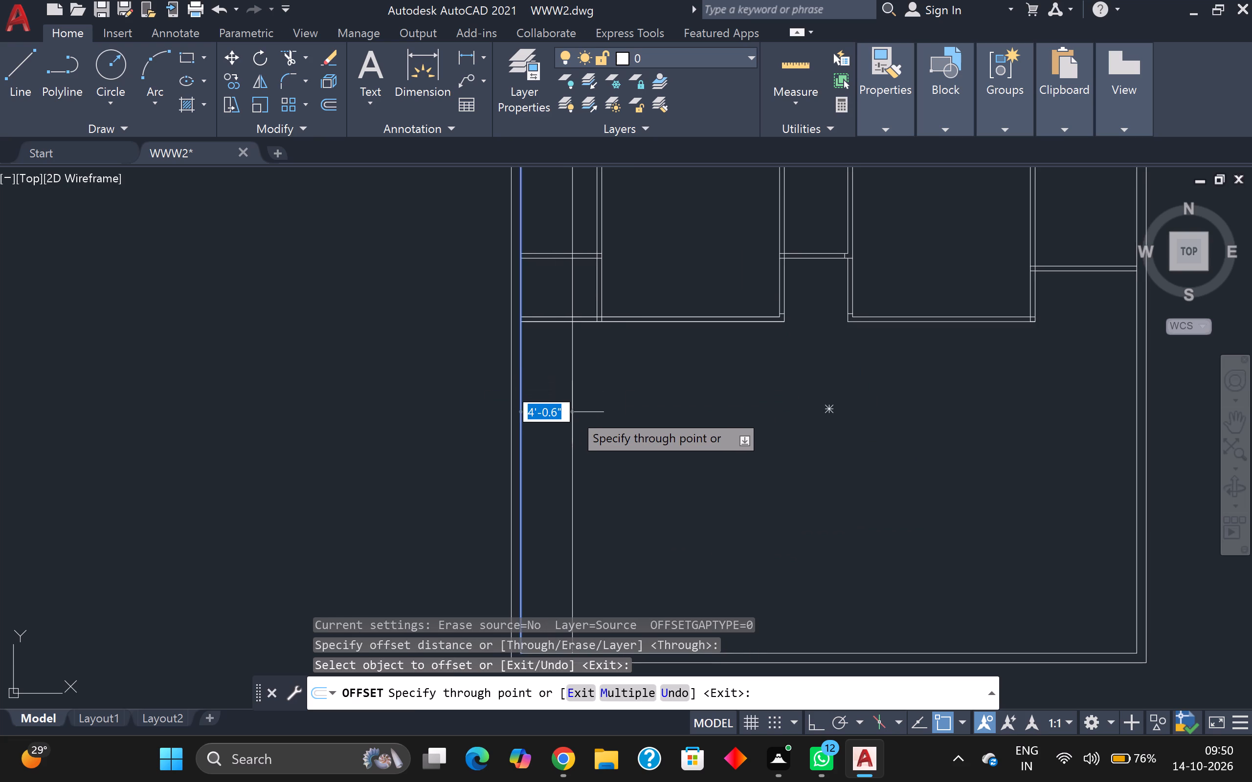
pyautogui.write("12'")
pyautogui.press('Return')
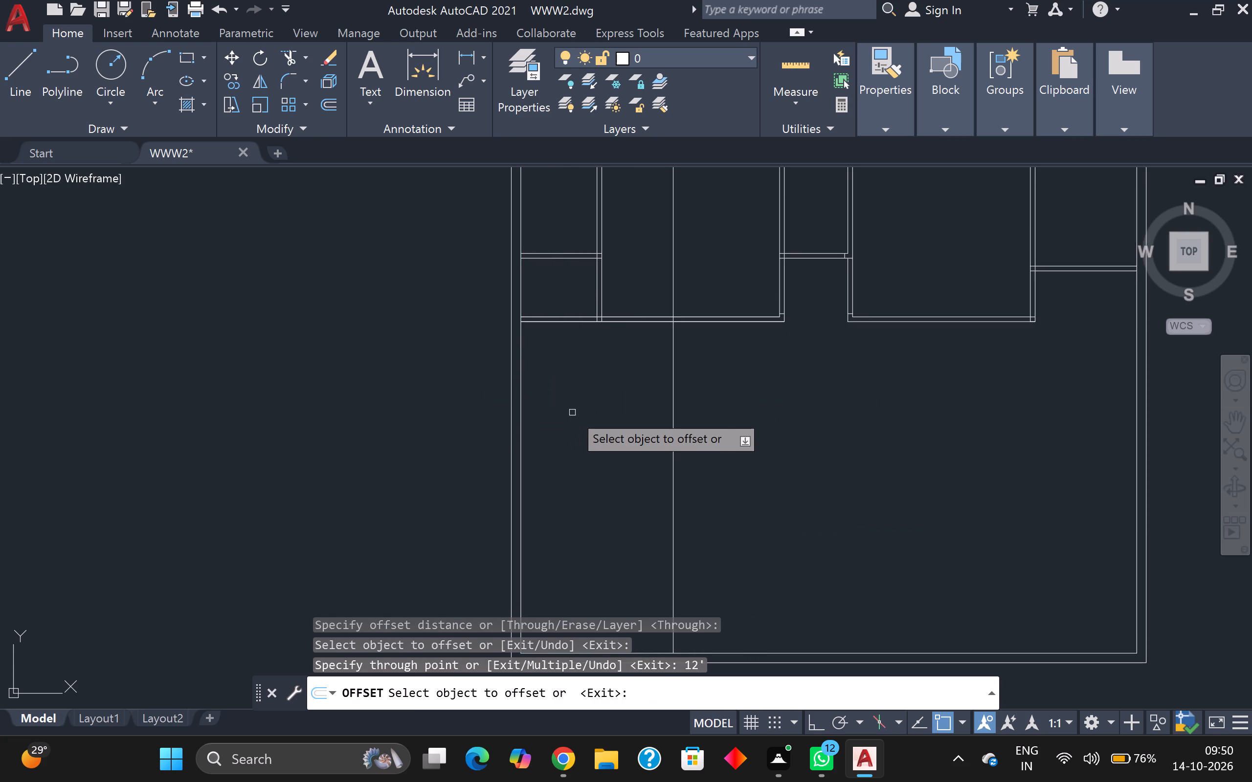
# Offset the new vertical line to the right, entering a distance of 12.
pyautogui.click(672, 374)
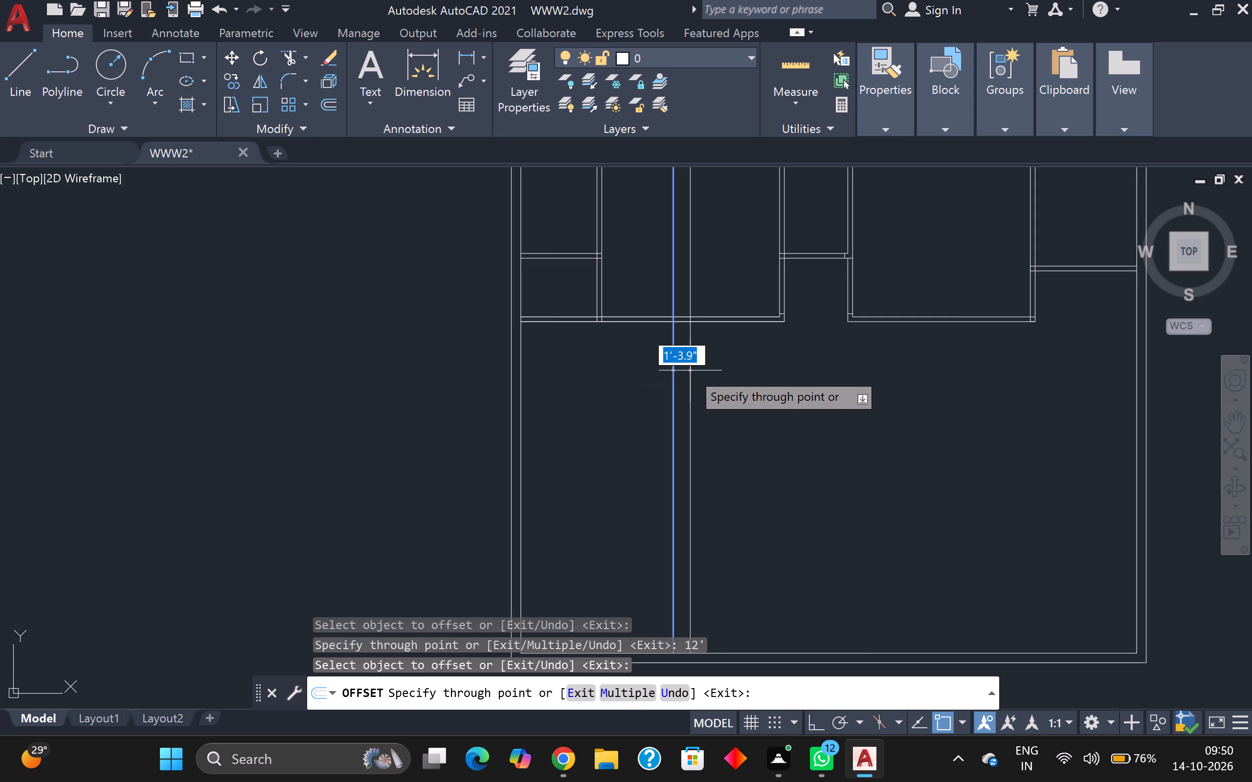
pyautogui.write('12')
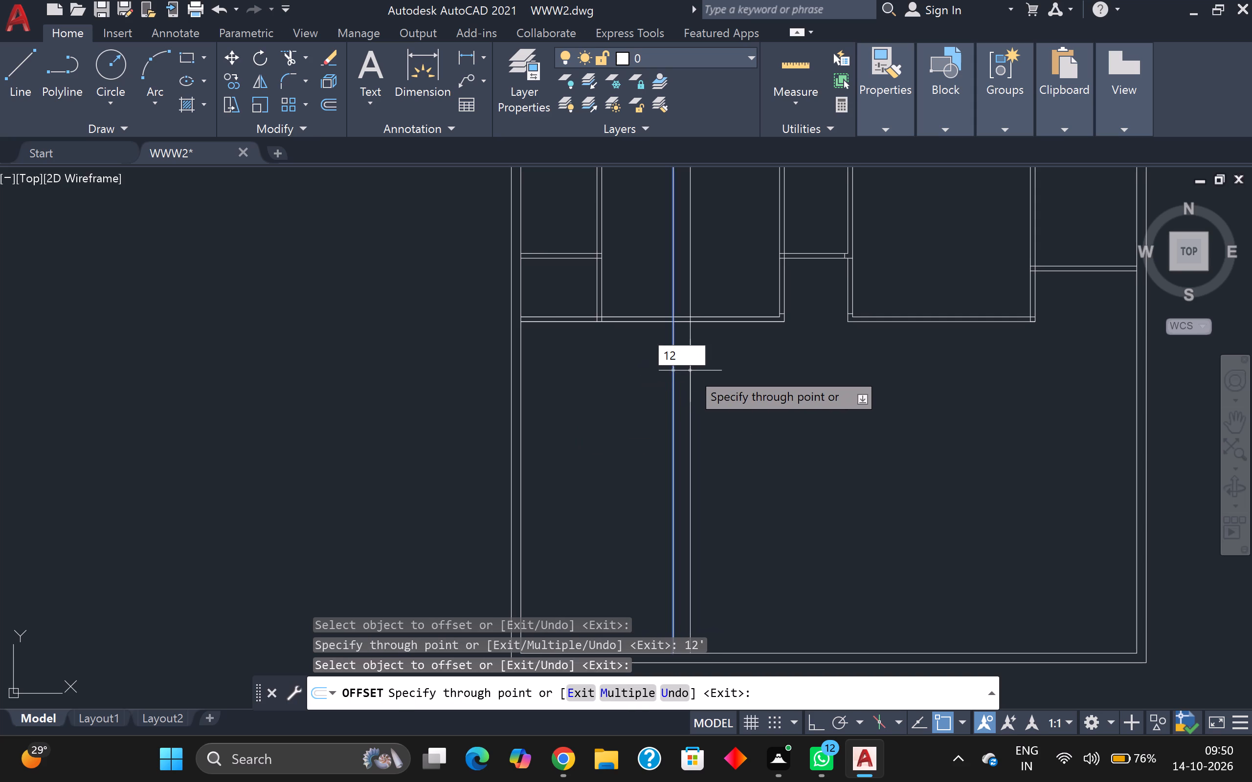
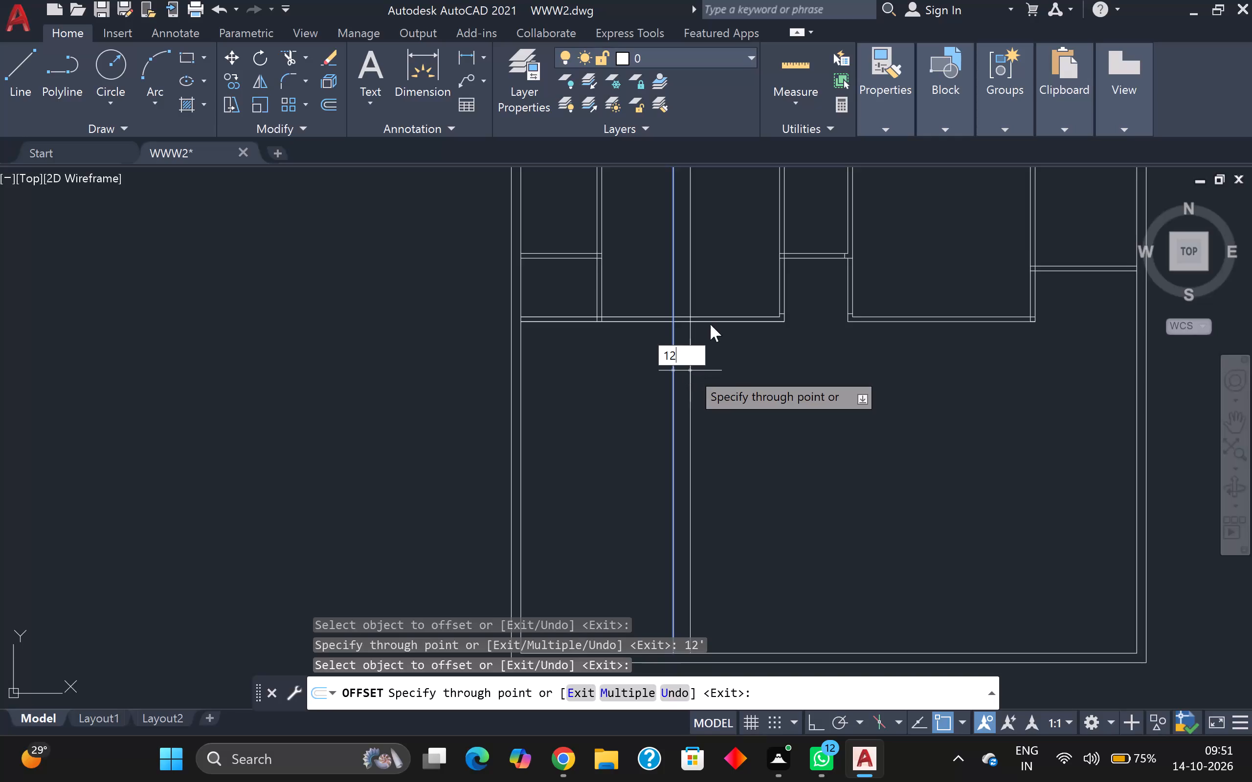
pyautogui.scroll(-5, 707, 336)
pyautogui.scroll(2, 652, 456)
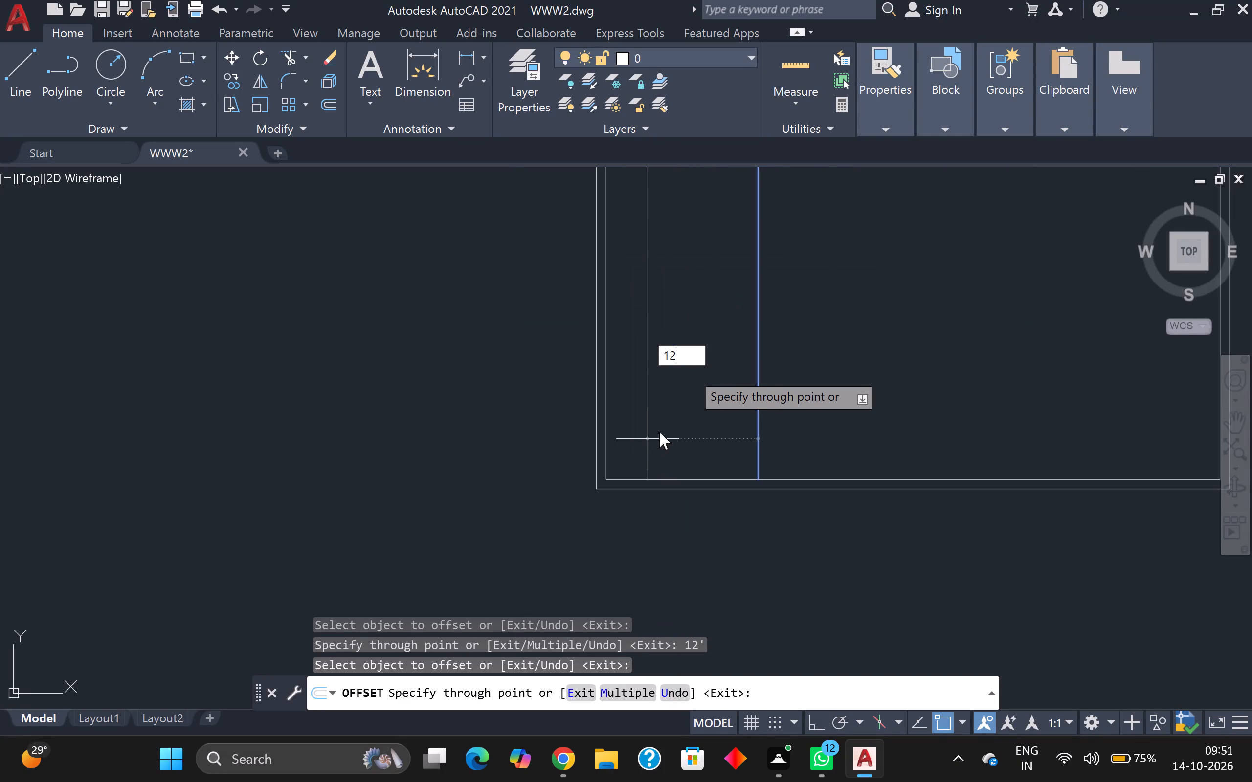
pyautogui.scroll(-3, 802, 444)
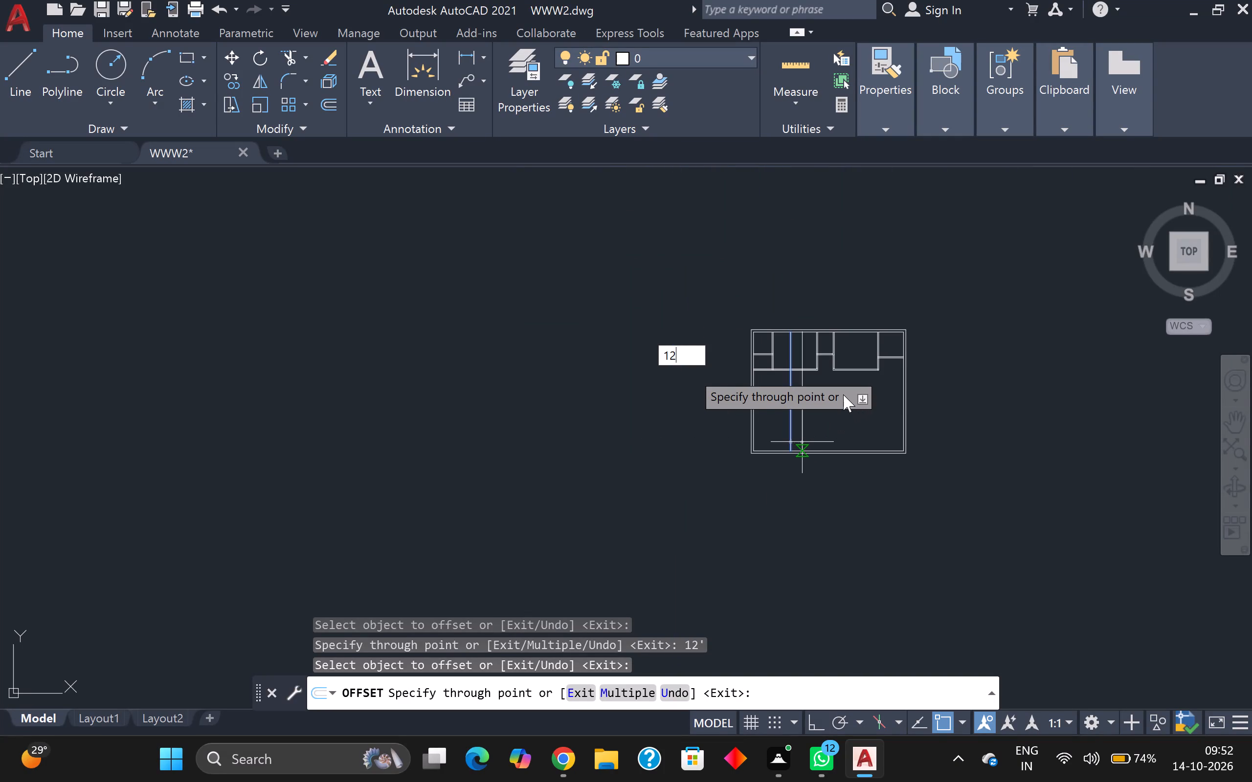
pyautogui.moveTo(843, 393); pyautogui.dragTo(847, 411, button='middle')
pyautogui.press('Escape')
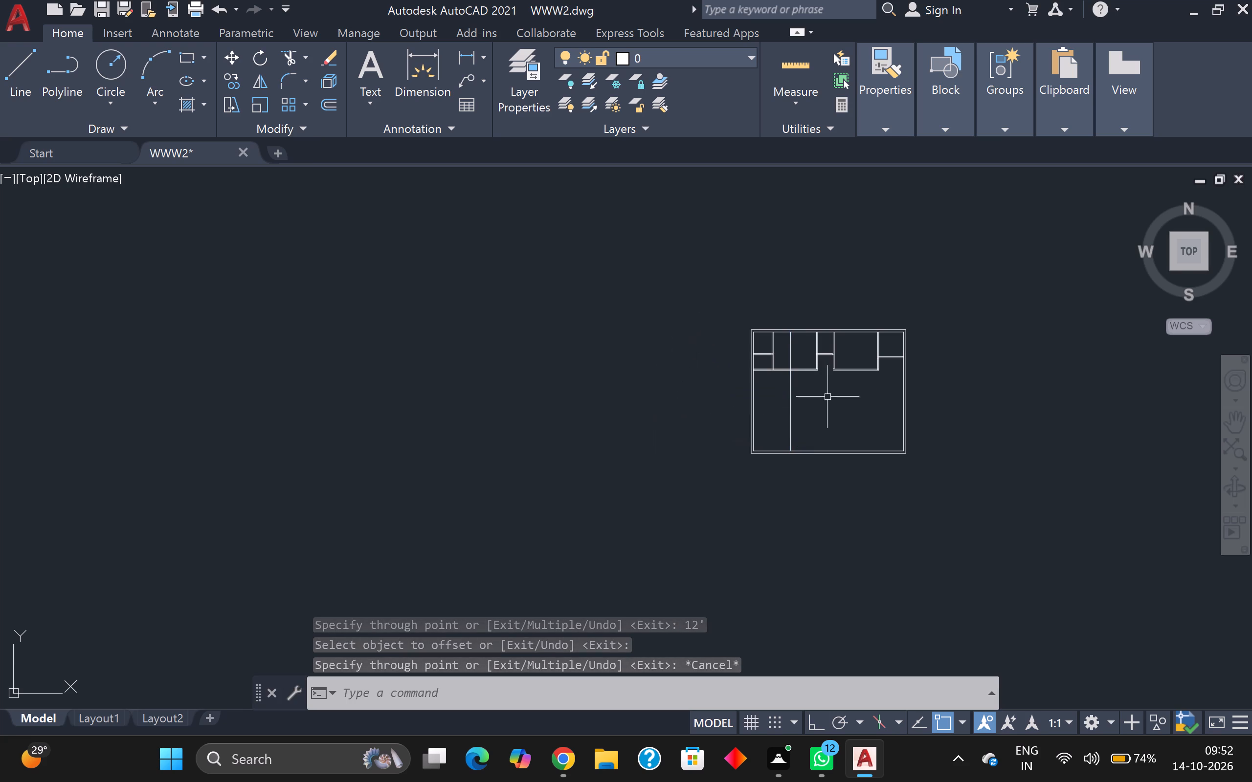
# Offset the new full-height vertical line 4.5 inches to the right to form a partition.
pyautogui.scroll(-1, 824, 413)
pyautogui.scroll(2, 823, 413)
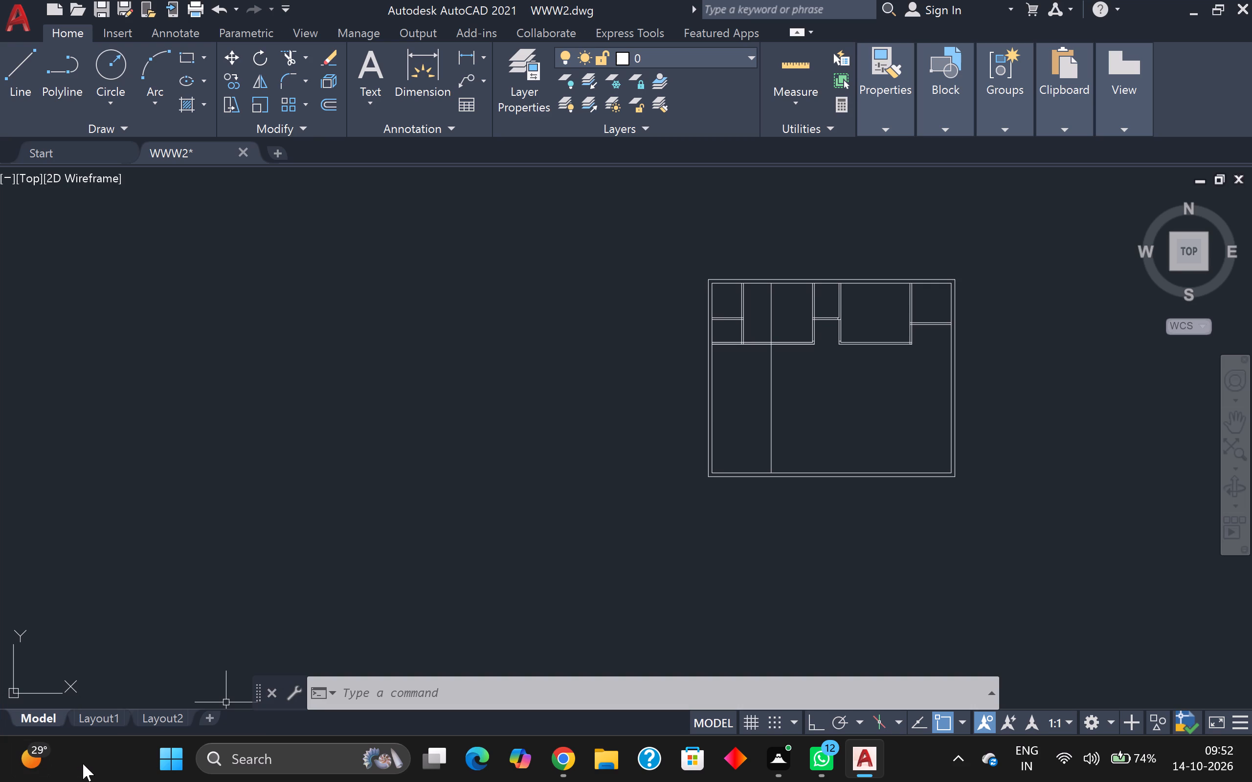
pyautogui.scroll(-1, 87, 758)
pyautogui.scroll(-1, 652, 440)
pyautogui.scroll(1, 678, 420)
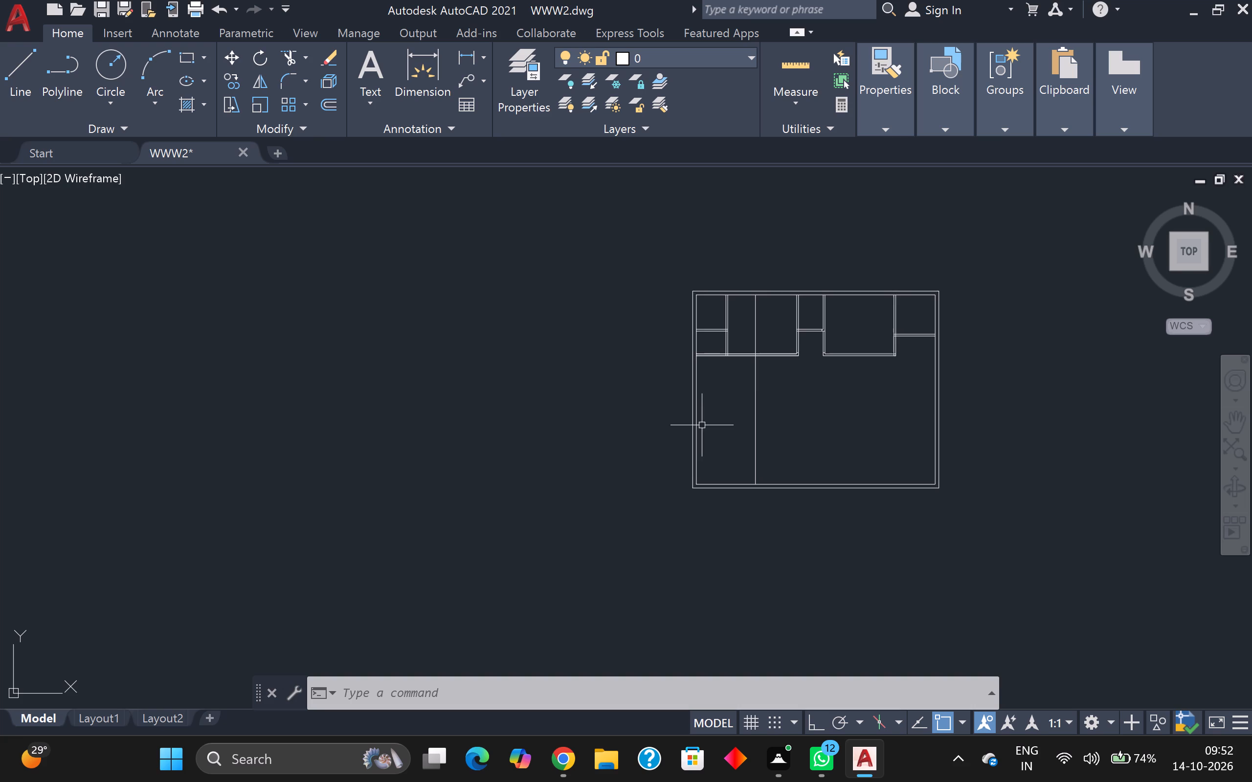
pyautogui.scroll(1, 750, 422)
pyautogui.press('o')
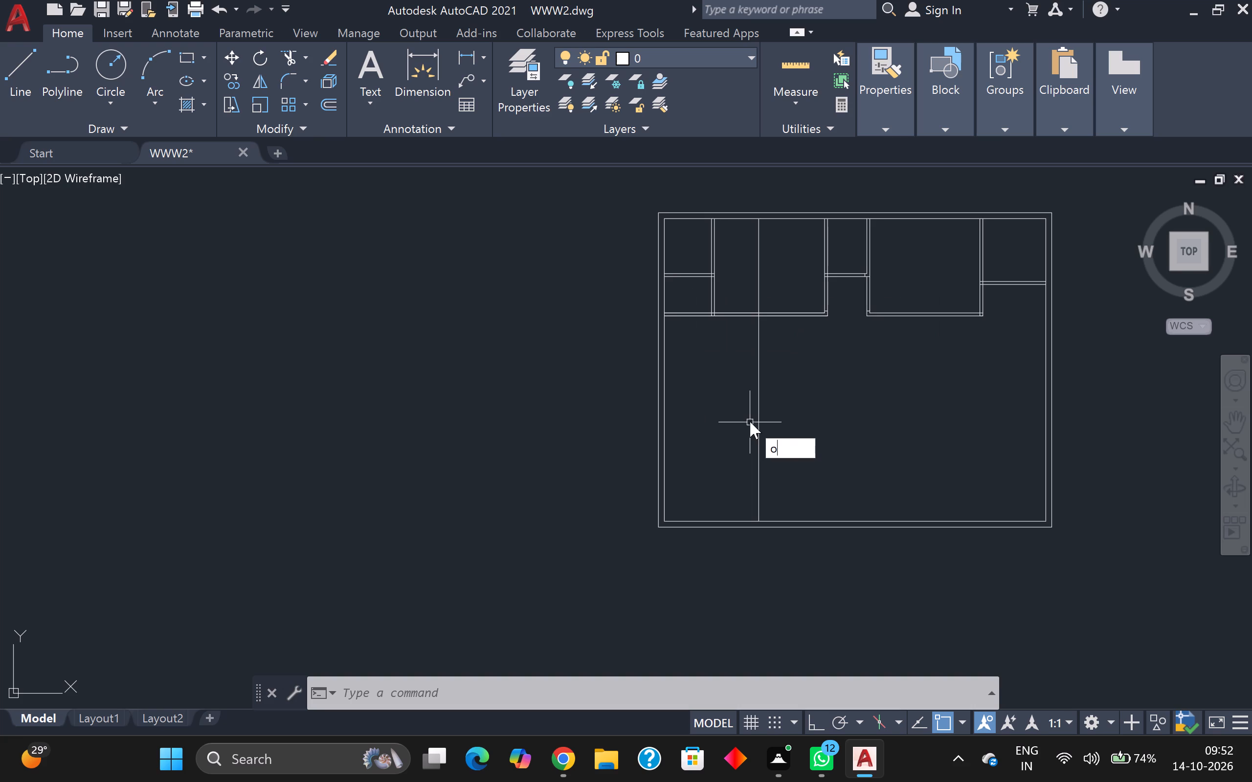
pyautogui.press('Return')
pyautogui.press('Return')
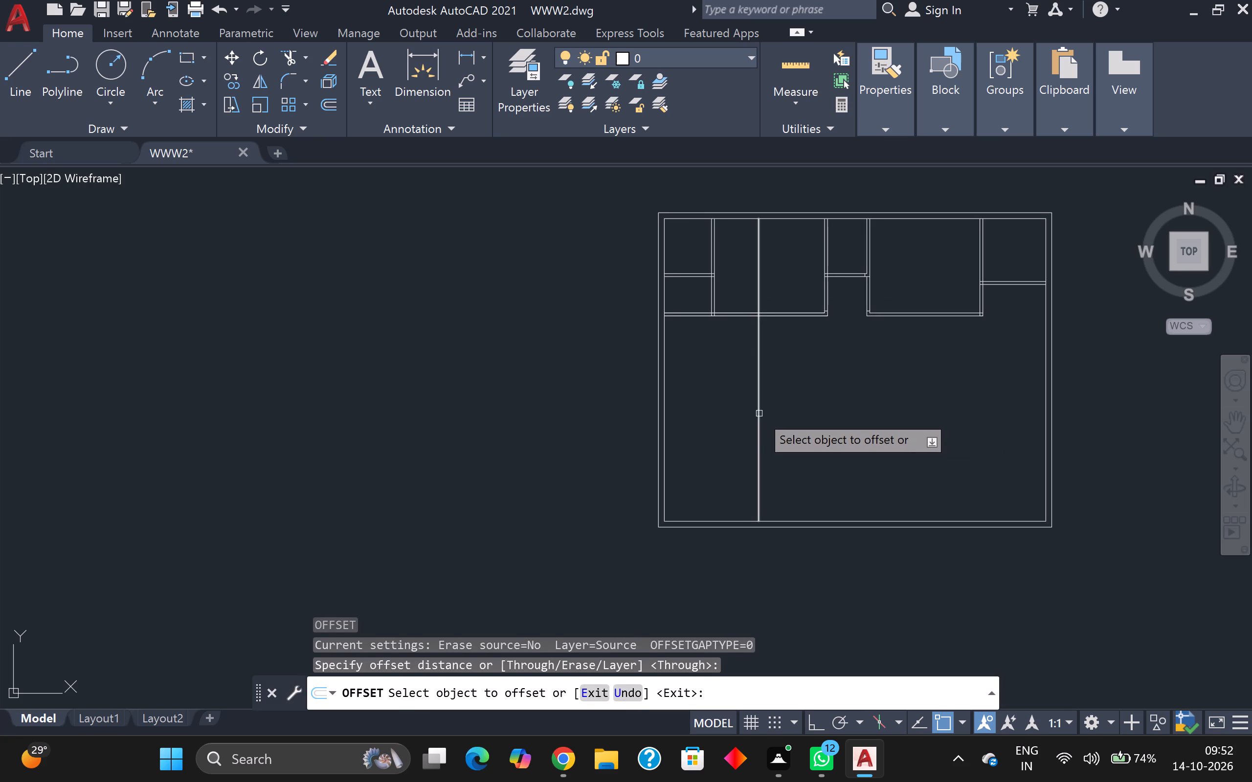
pyautogui.click(759, 413)
pyautogui.write('4.5')
pyautogui.press('Return')
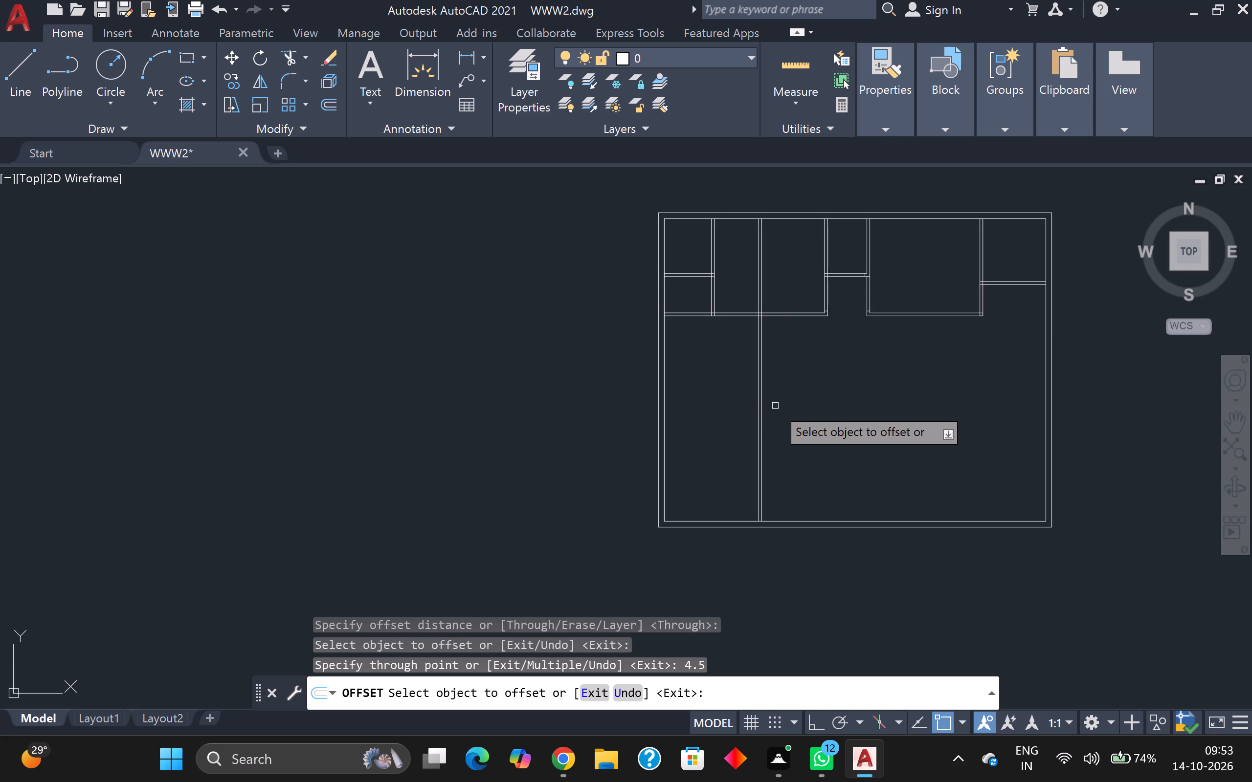
# Offset the lower line of the left rooms' bottom horizontal partition 11' downward into the open area.
pyautogui.scroll(2, 733, 387)
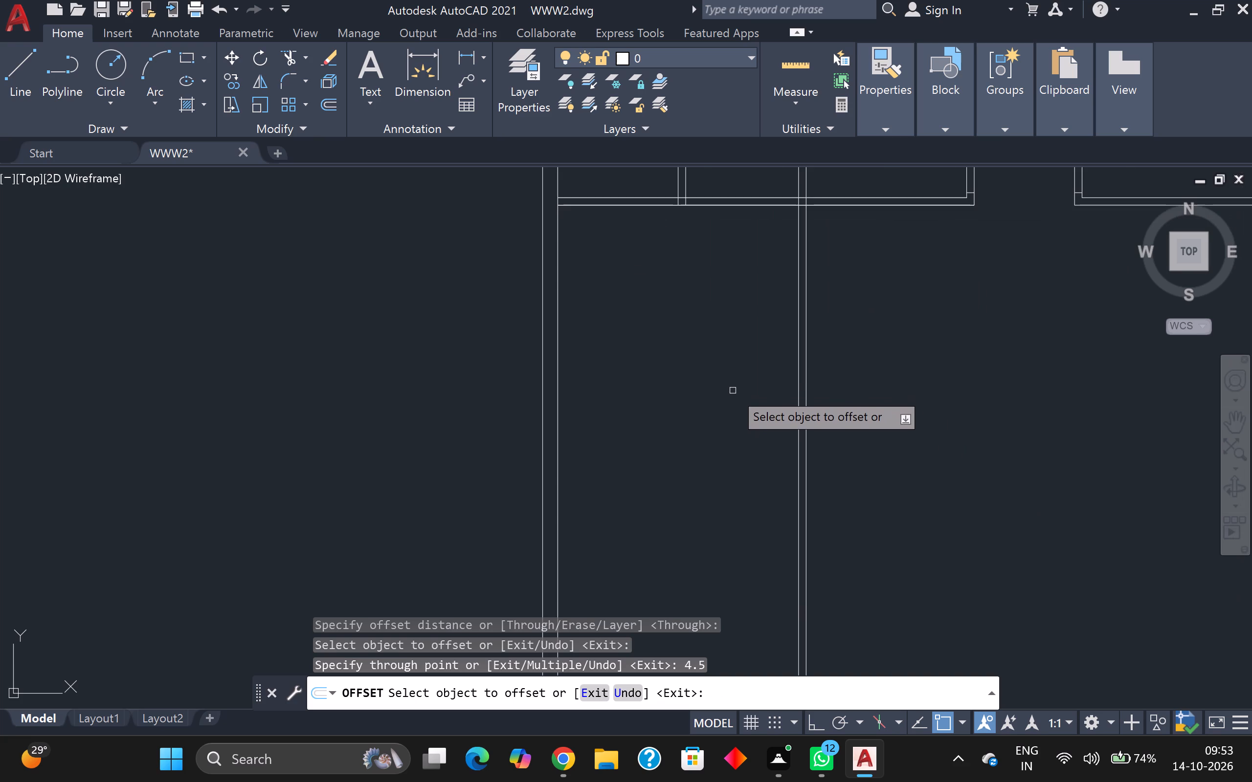
pyautogui.moveTo(724, 230); pyautogui.dragTo(749, 292, button='middle')
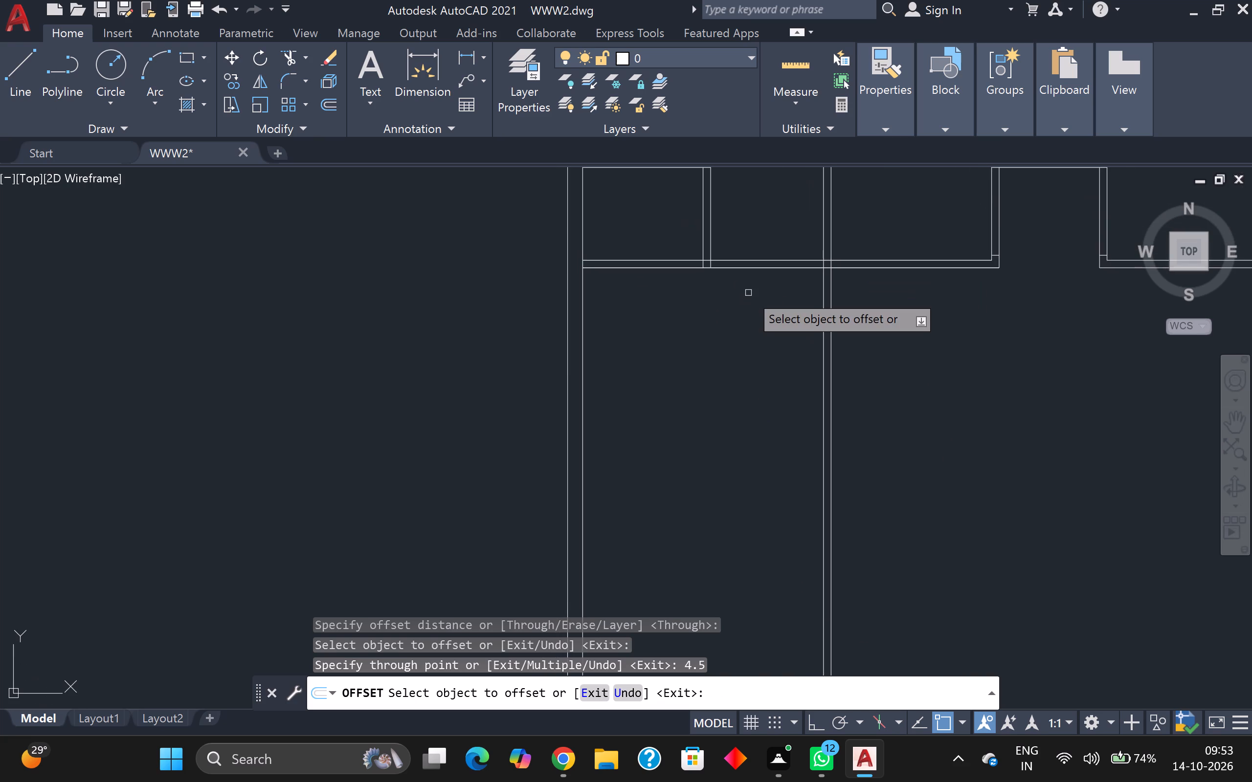
pyautogui.click(778, 266)
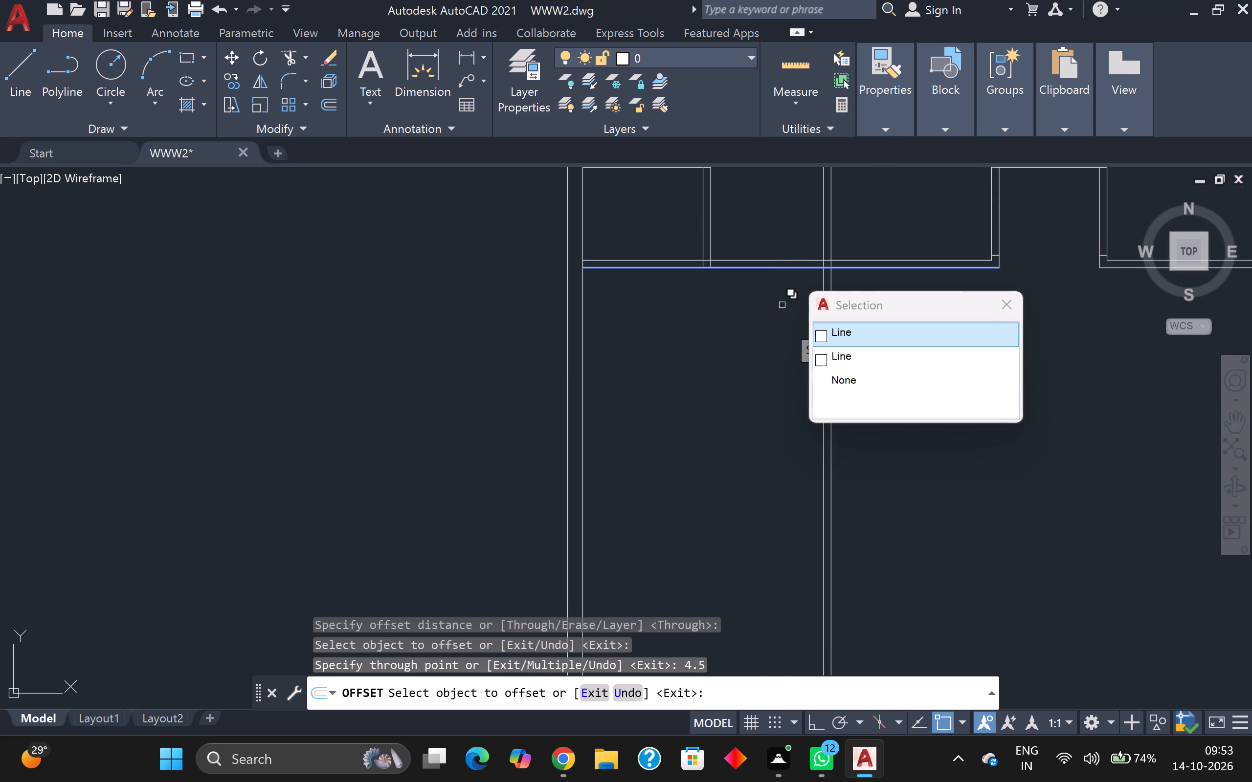
pyautogui.click(1005, 303)
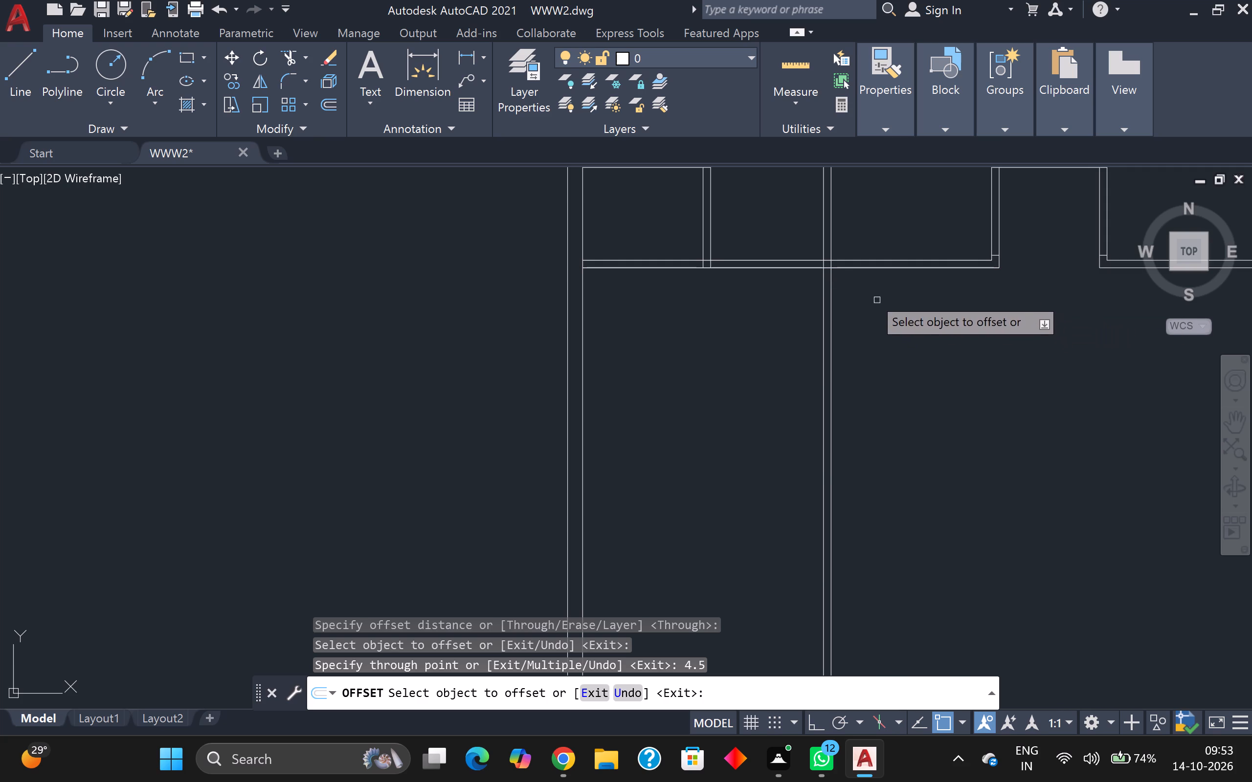
pyautogui.click(795, 268)
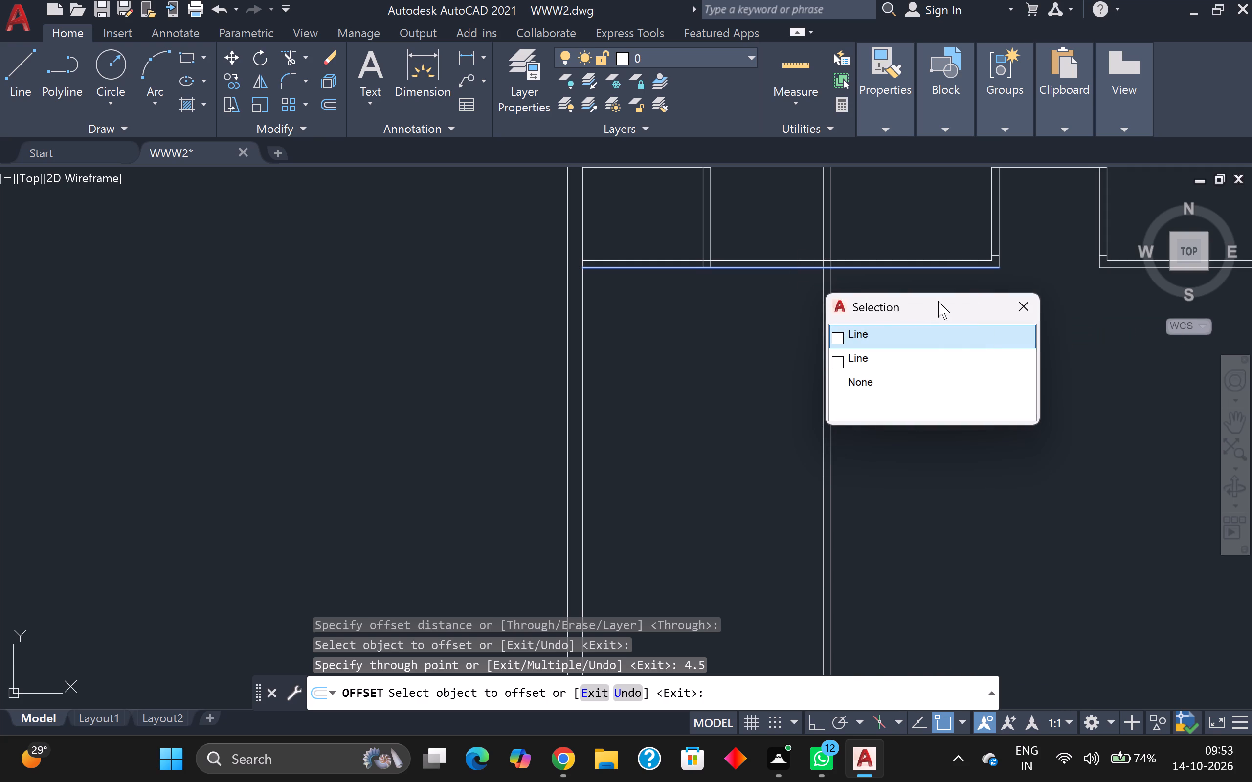
pyautogui.click(944, 343)
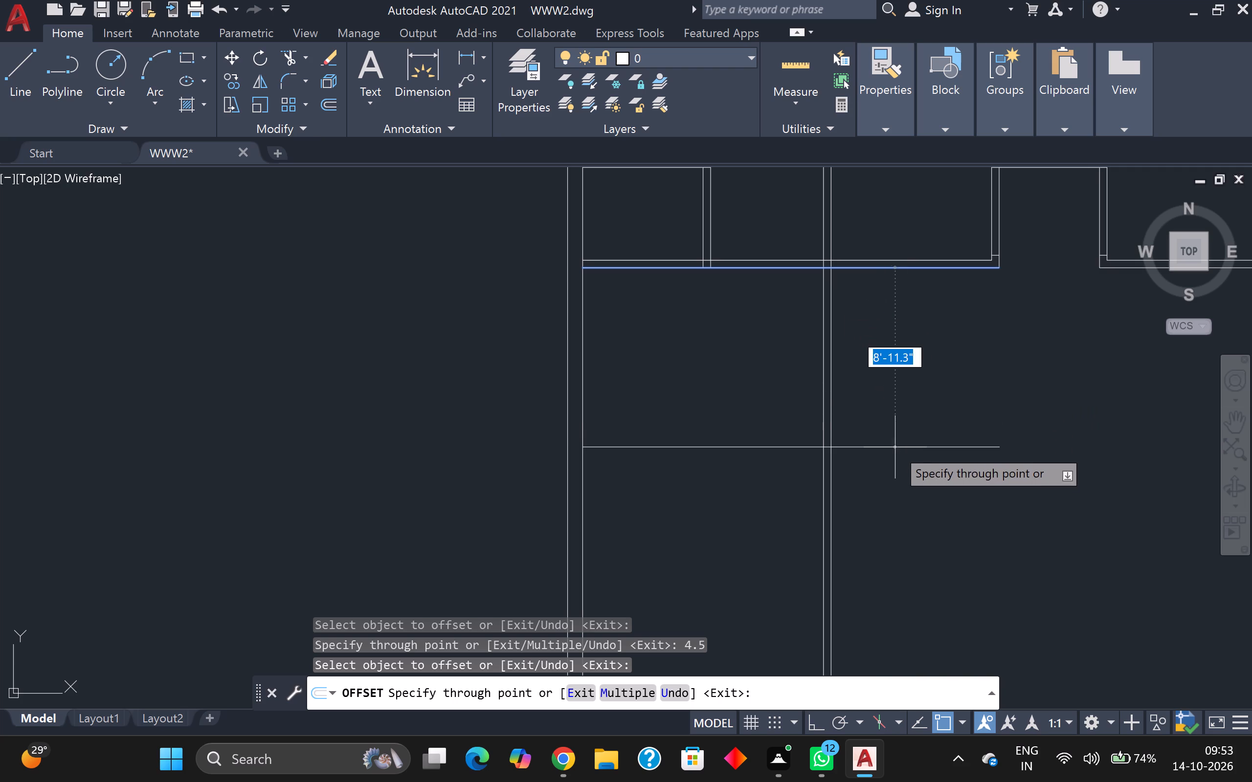
pyautogui.scroll(-1, 896, 453)
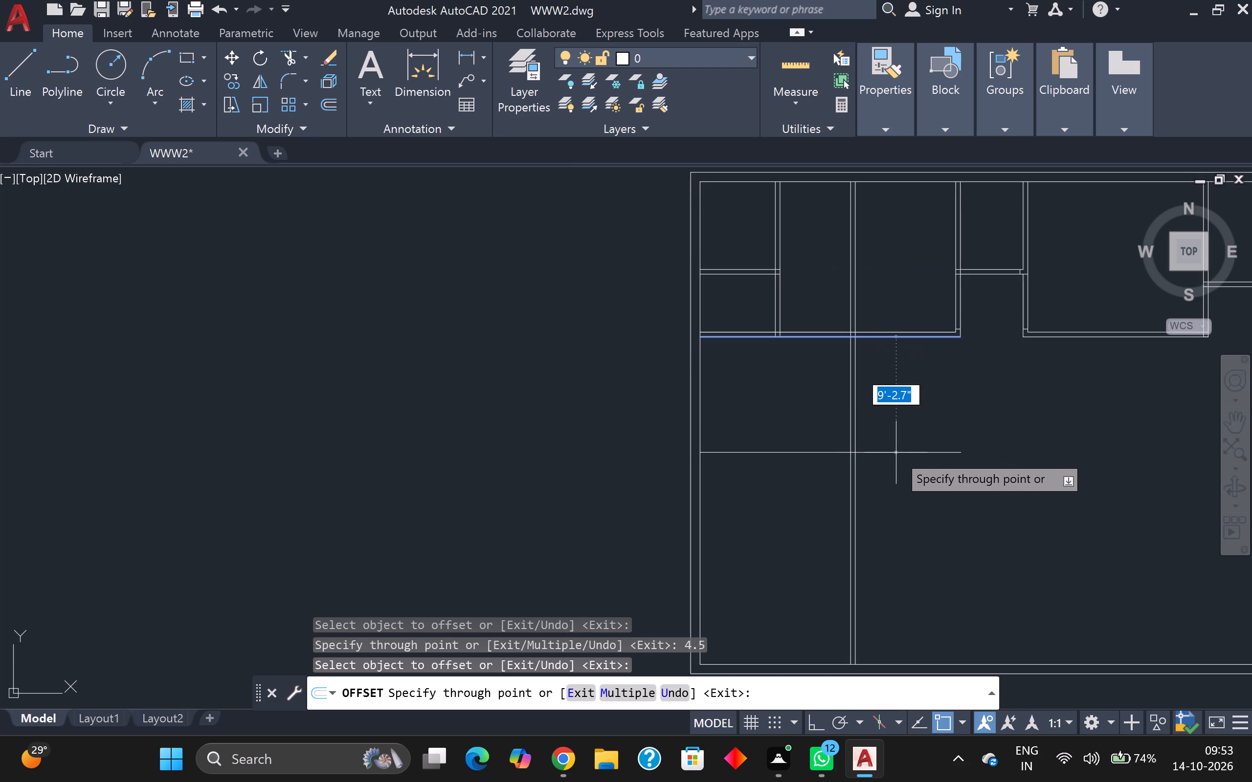
pyautogui.write('11')
pyautogui.press("'")
pyautogui.press('Return')
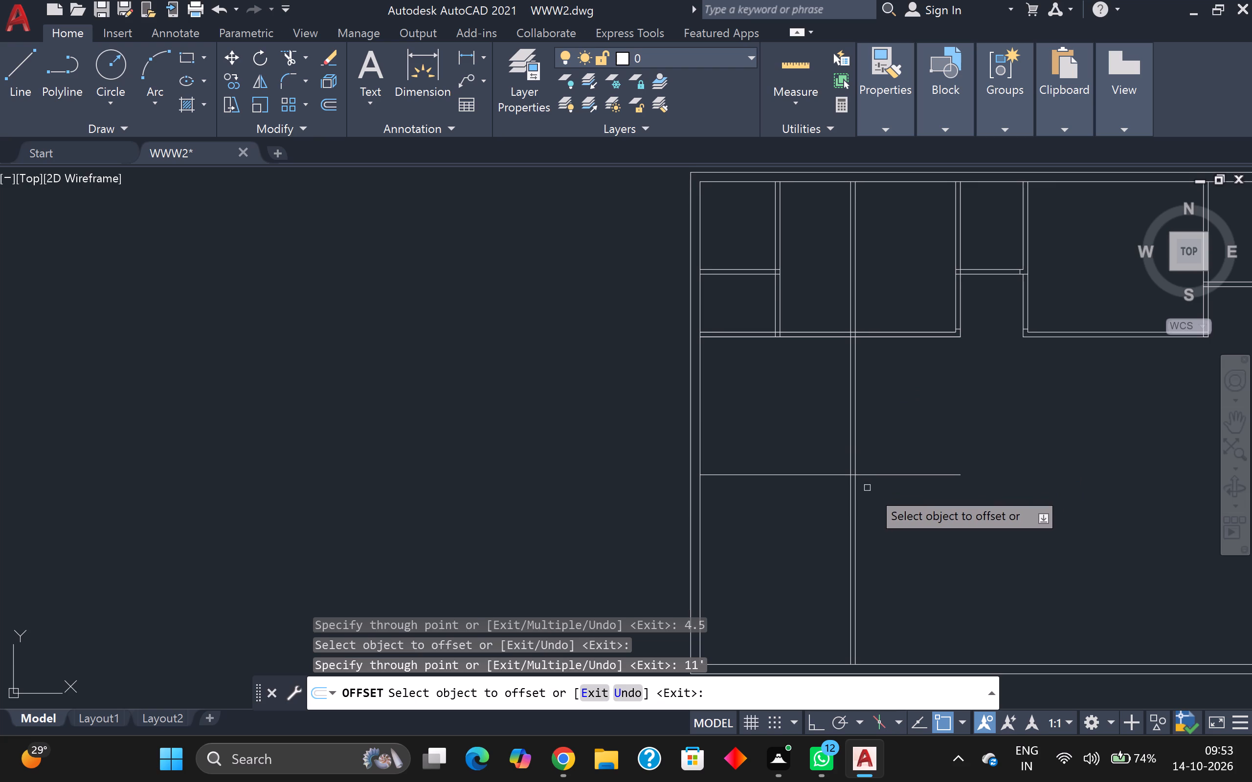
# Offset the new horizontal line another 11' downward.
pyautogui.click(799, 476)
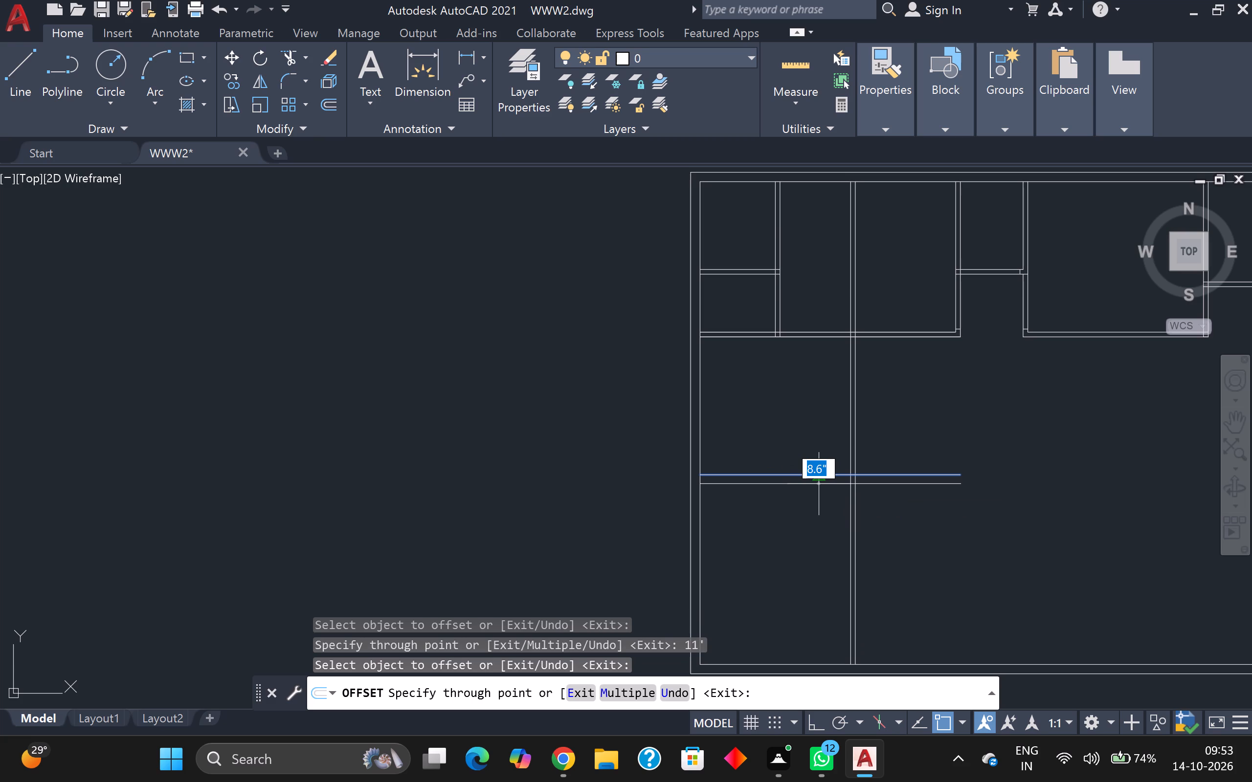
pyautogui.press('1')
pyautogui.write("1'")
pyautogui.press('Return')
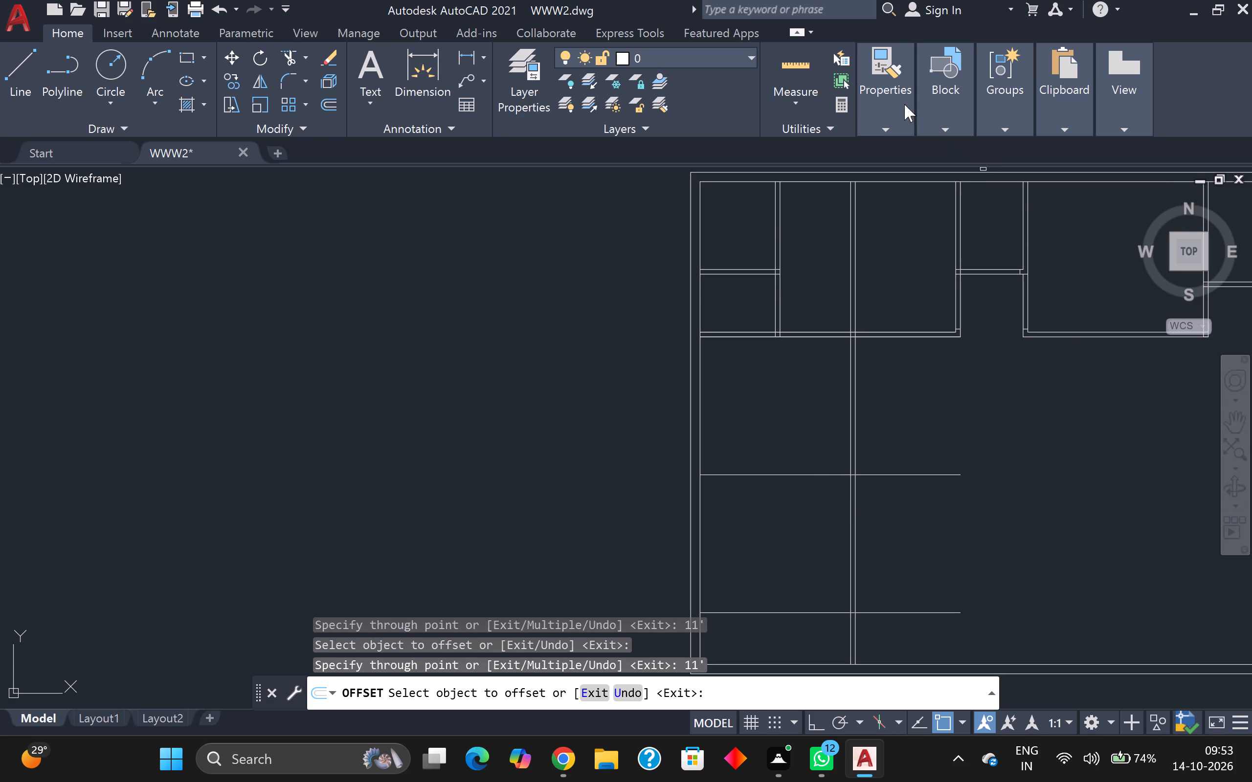
# Quick-measure the spaces between the new horizontal lines and the plan's bottom wall.
pyautogui.moveTo(794, 85); pyautogui.dragTo(802, 83)
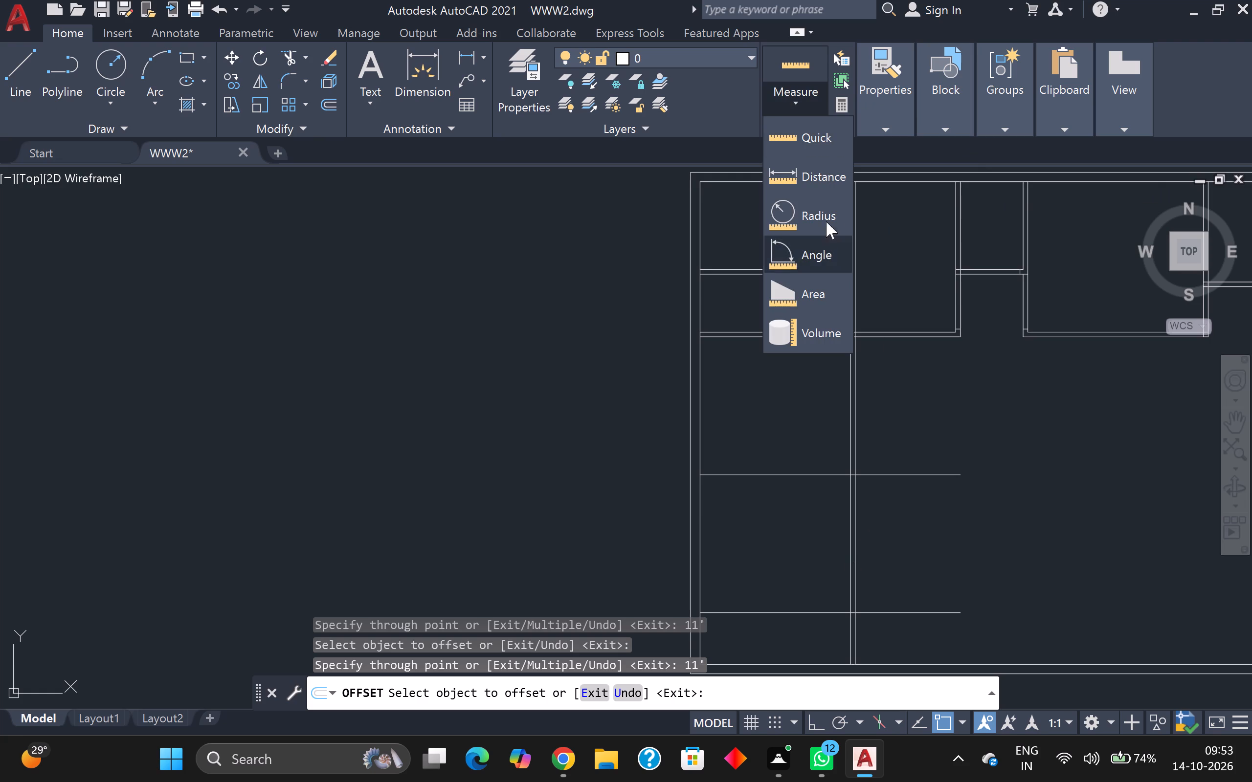
pyautogui.click(806, 58)
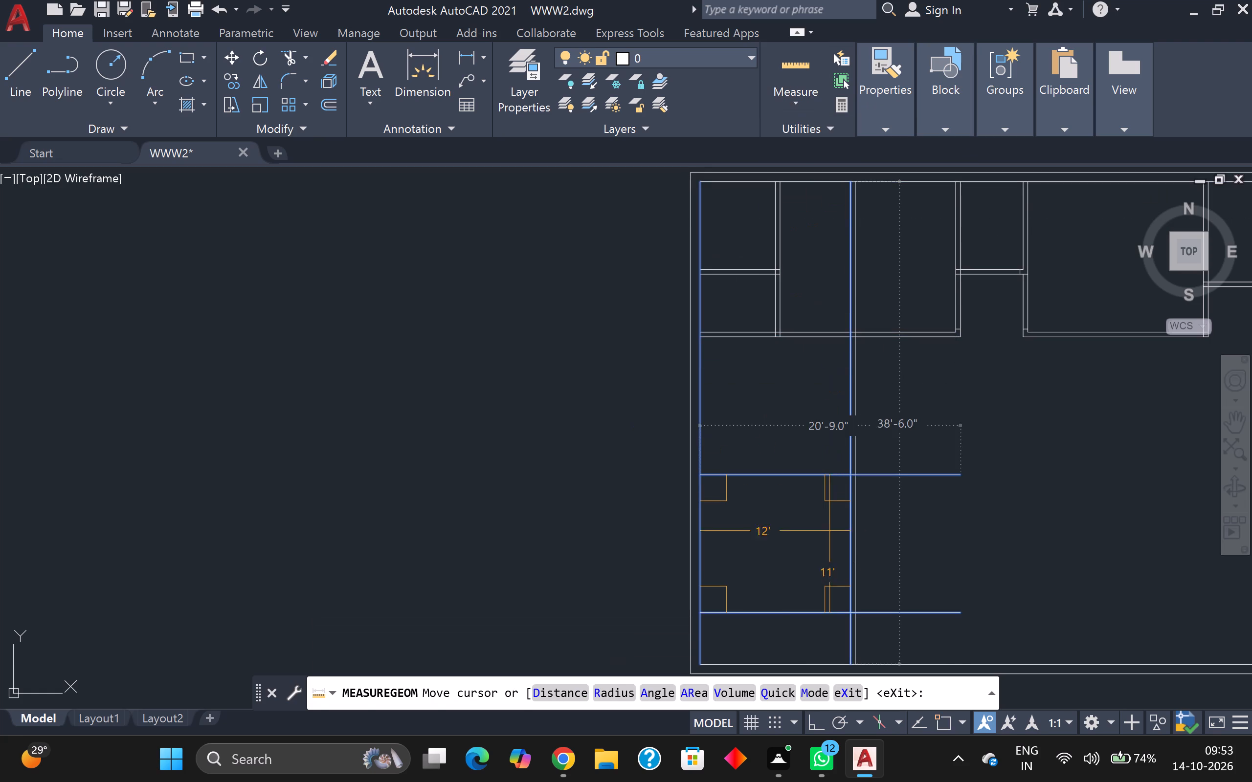
pyautogui.moveTo(828, 629); pyautogui.dragTo(835, 511, button='middle')
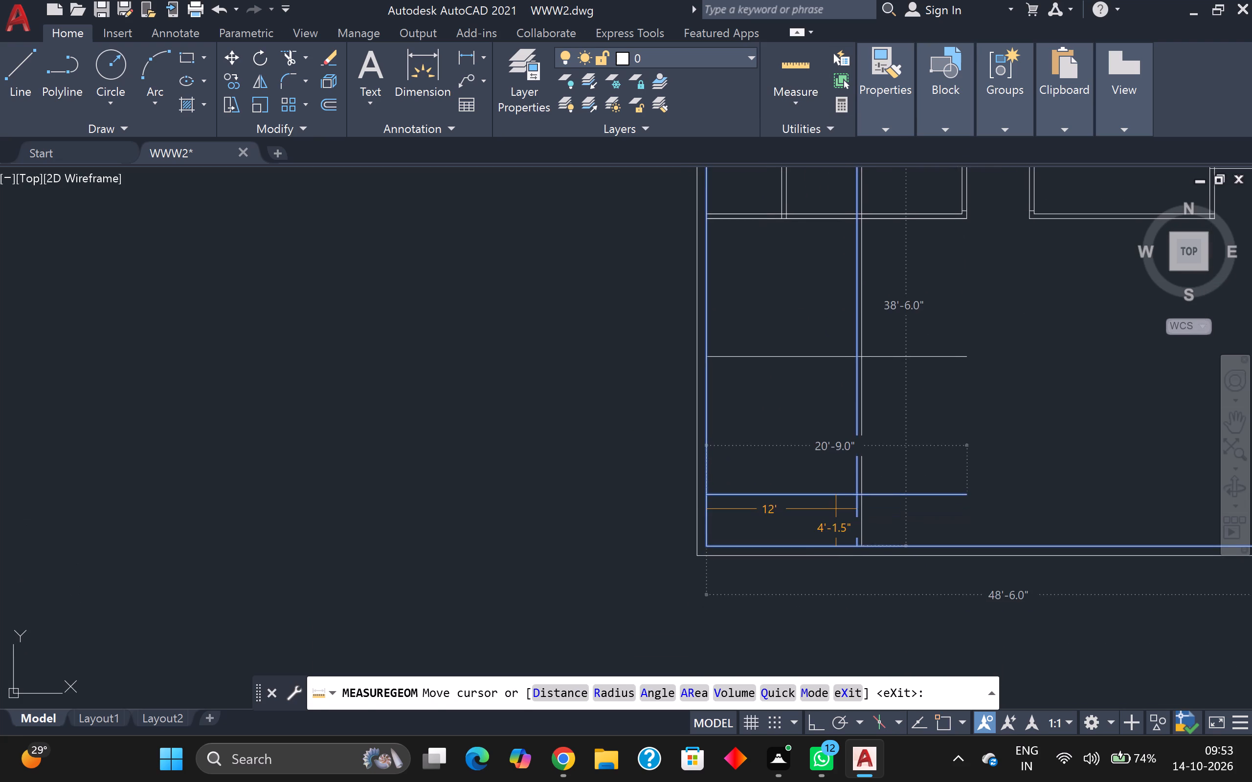
pyautogui.scroll(1, 835, 508)
pyautogui.scroll(-1, 835, 508)
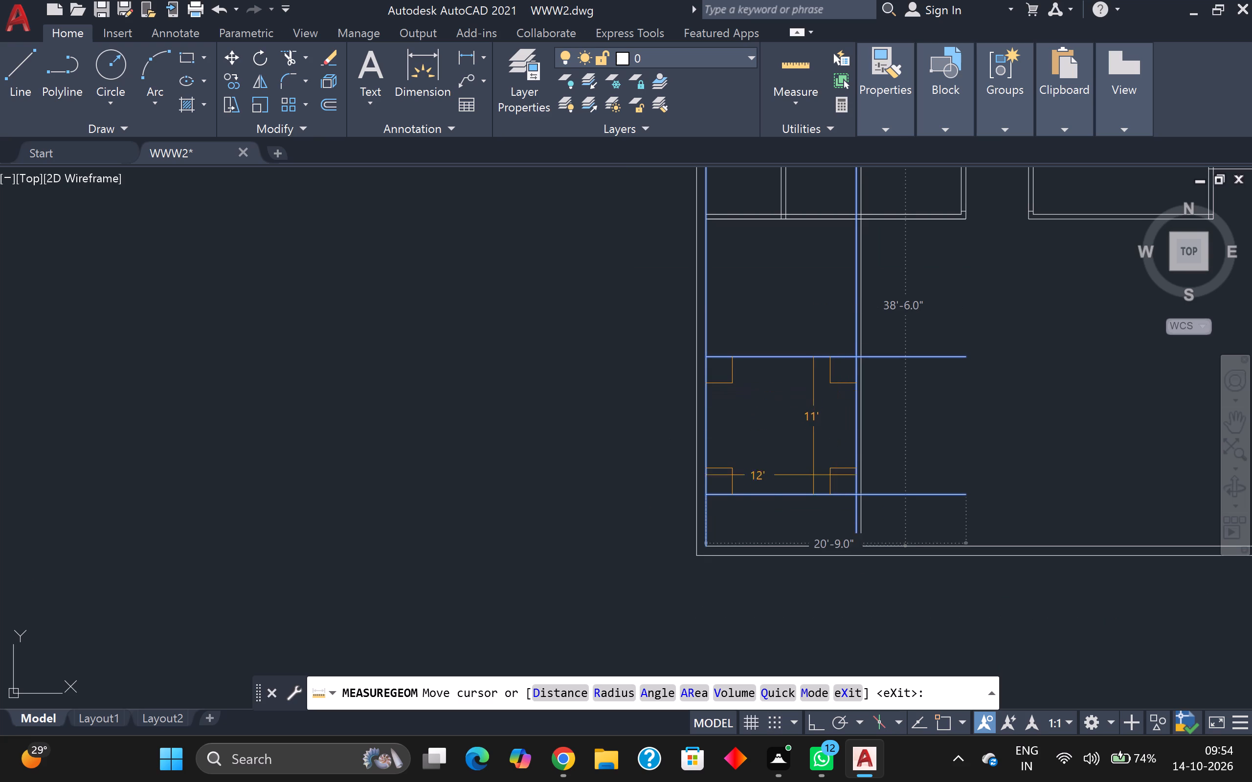
pyautogui.scroll(2, 812, 528)
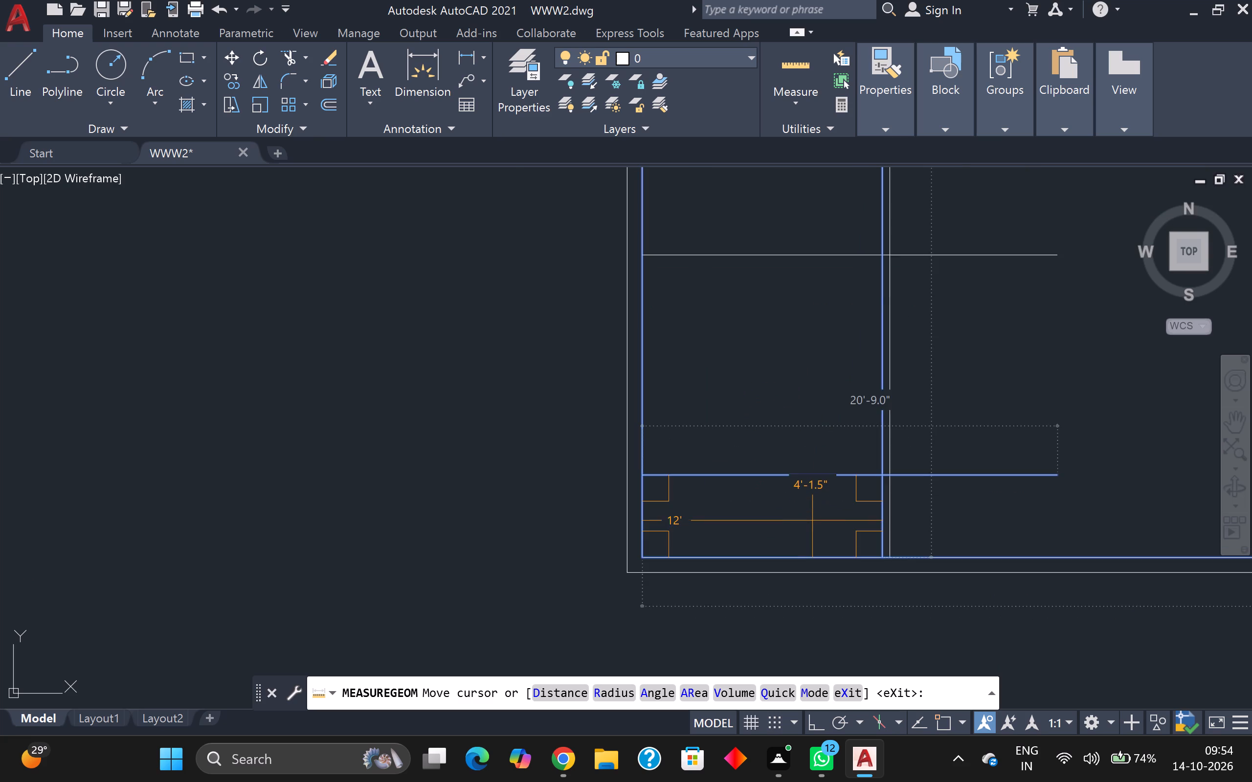
pyautogui.scroll(-3, 813, 510)
pyautogui.scroll(2, 813, 510)
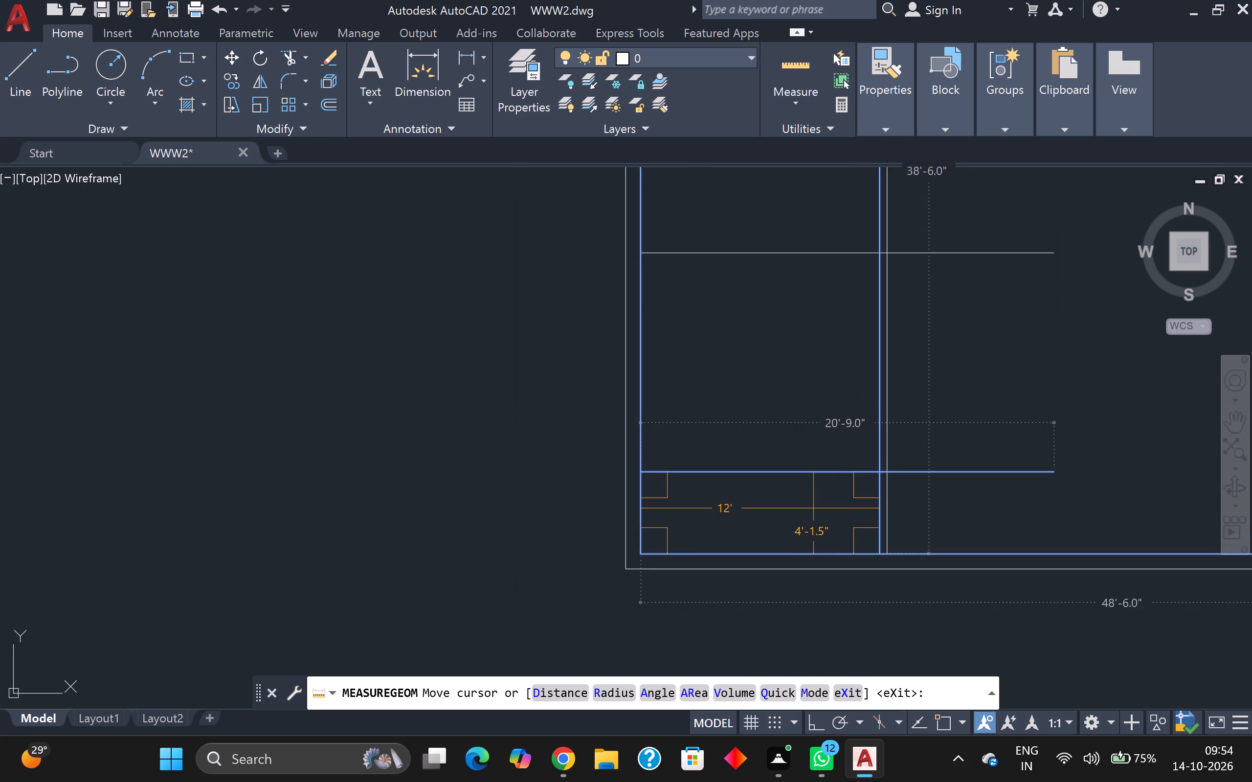
pyautogui.scroll(2, 813, 507)
pyautogui.scroll(-3, 853, 437)
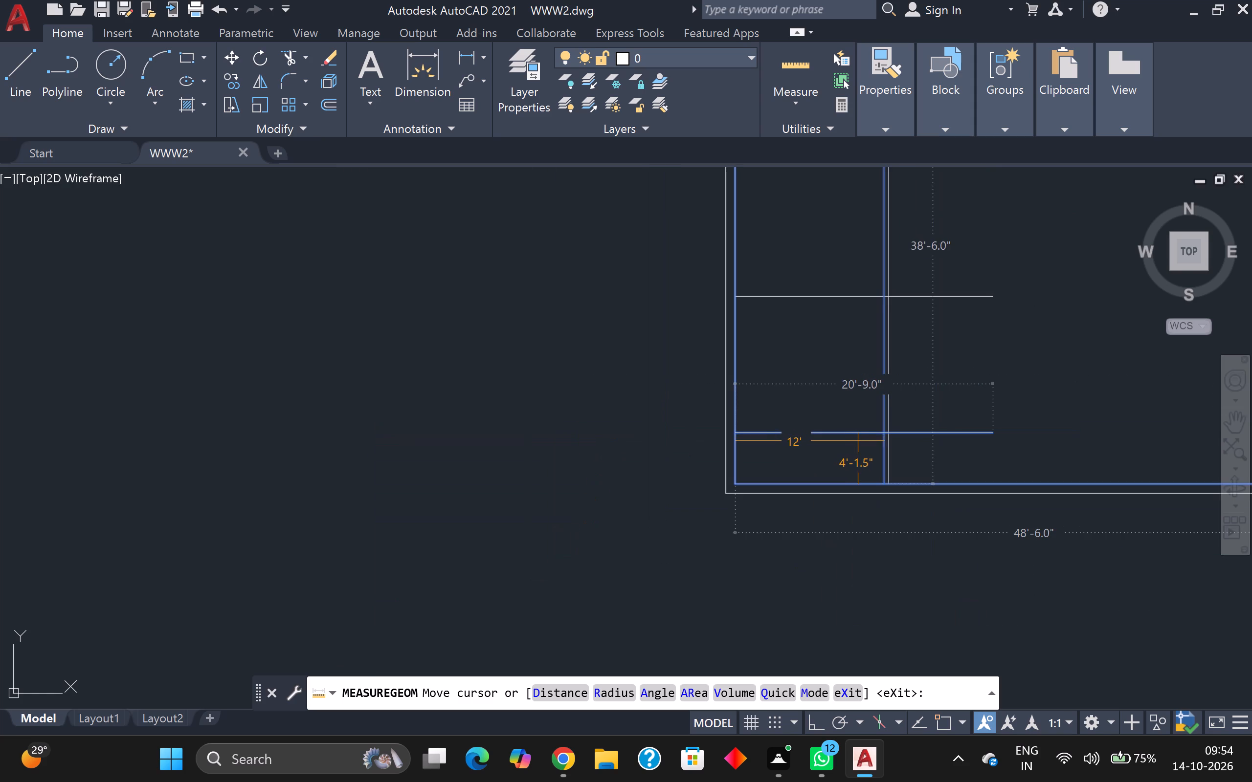
pyautogui.scroll(2, 852, 457)
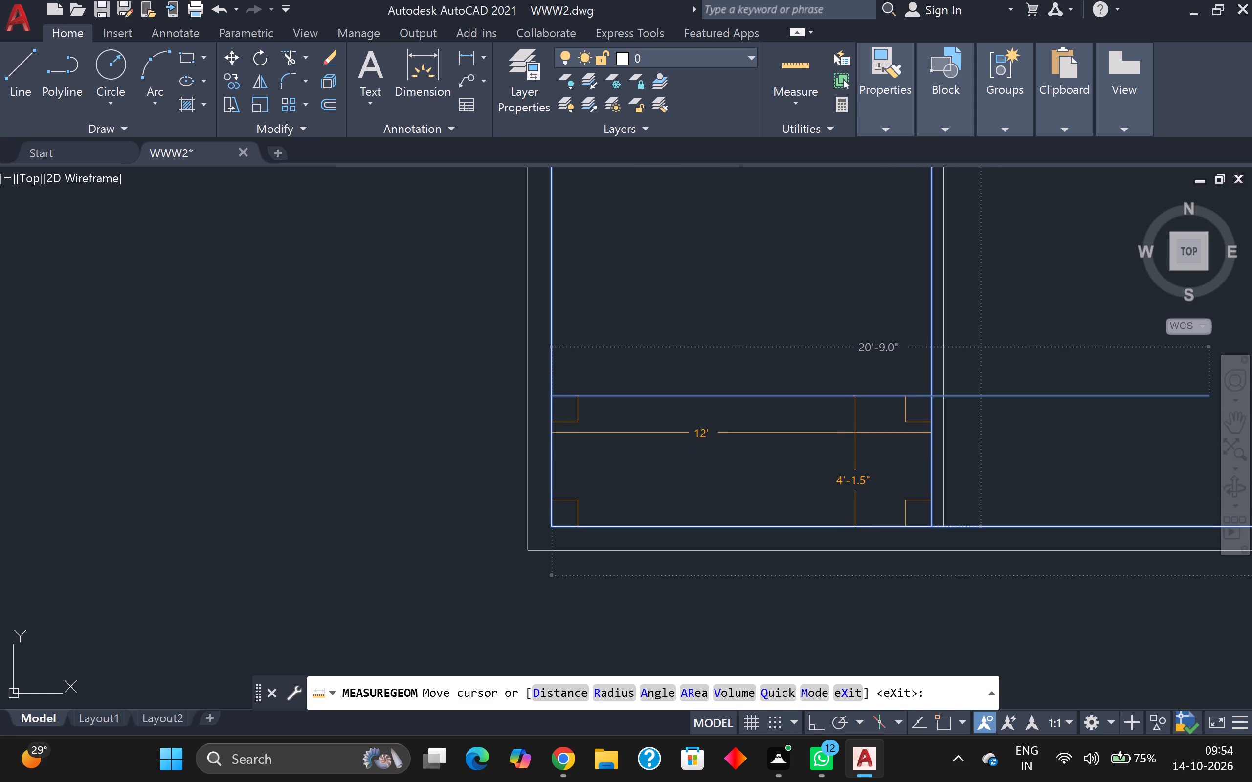
pyautogui.press('Escape')
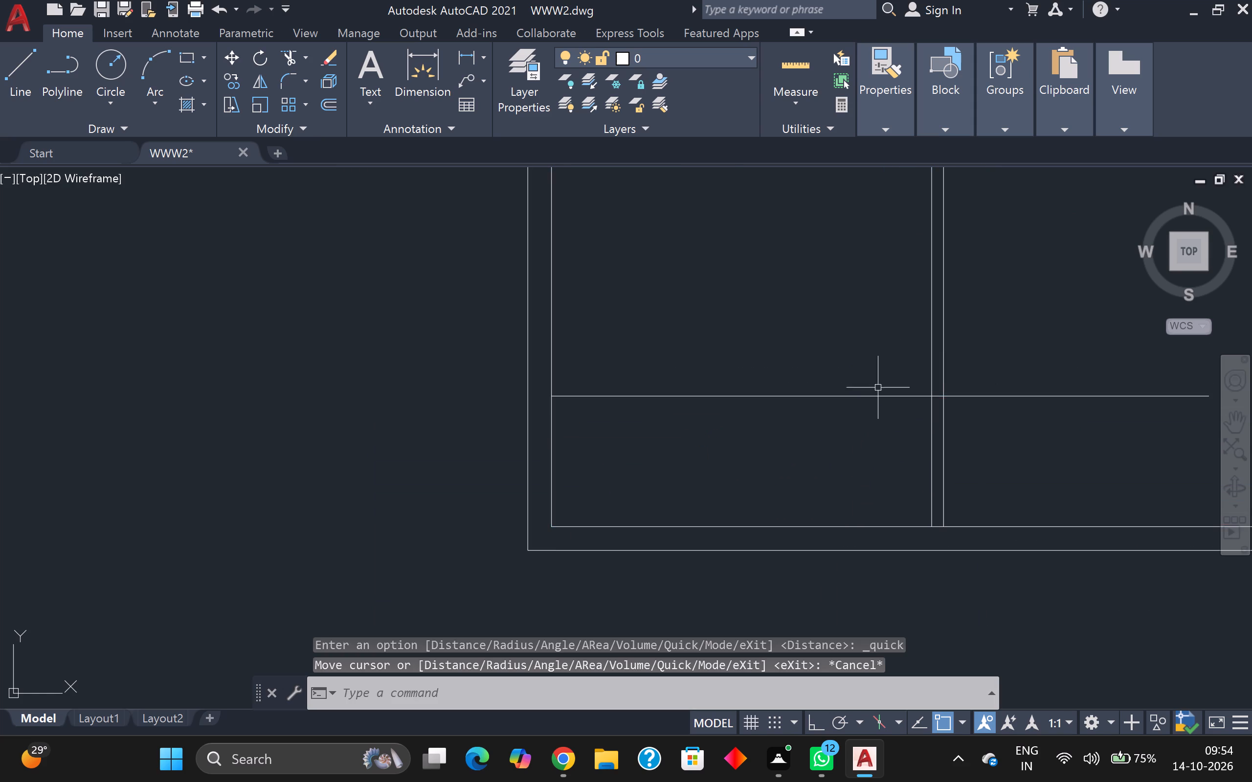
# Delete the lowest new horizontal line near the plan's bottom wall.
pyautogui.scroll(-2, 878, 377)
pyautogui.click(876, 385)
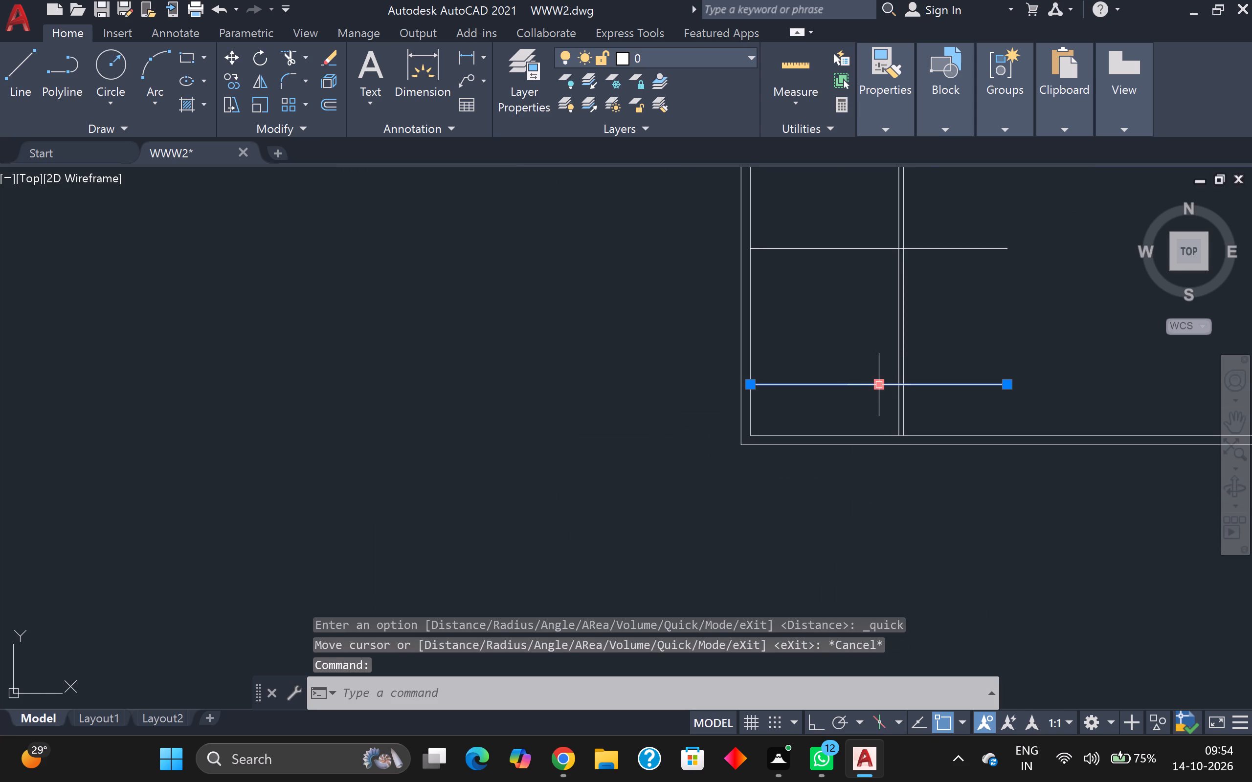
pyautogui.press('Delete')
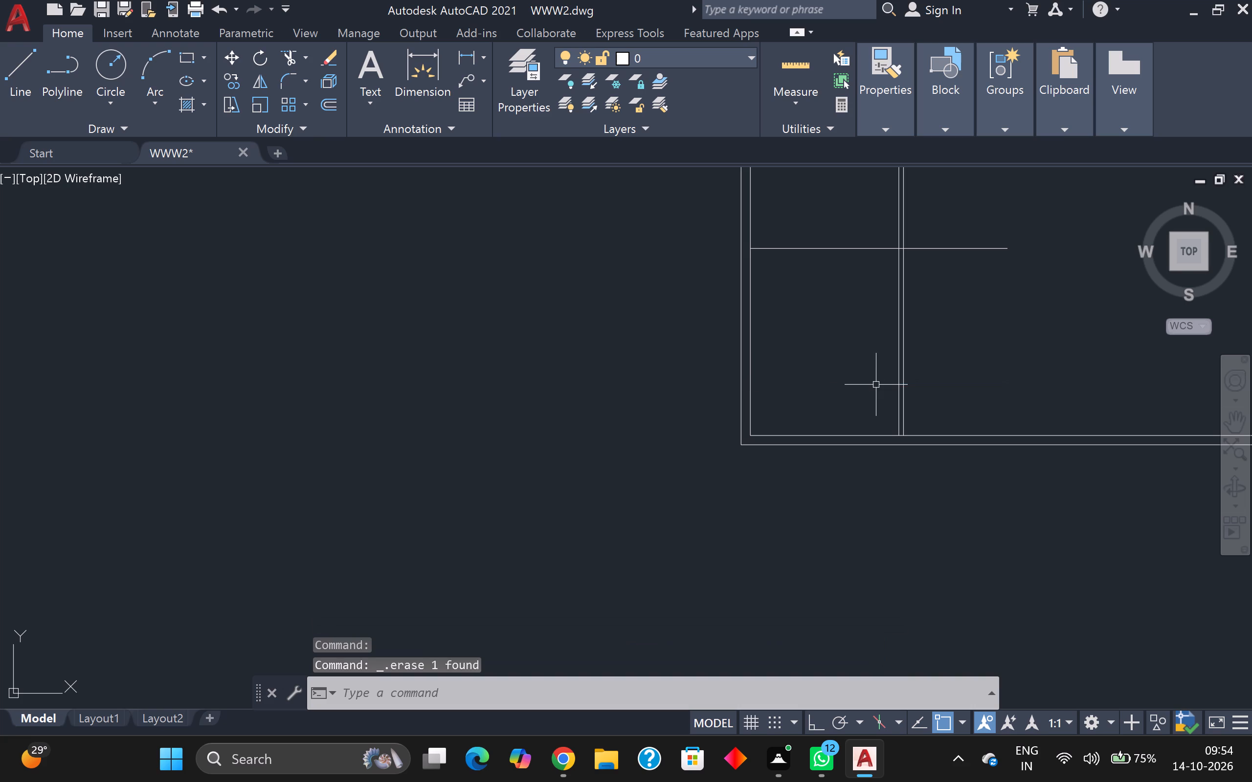
# Offset the remaining new horizontal line 10' downward.
pyautogui.press('0')
pyautogui.press('Return')
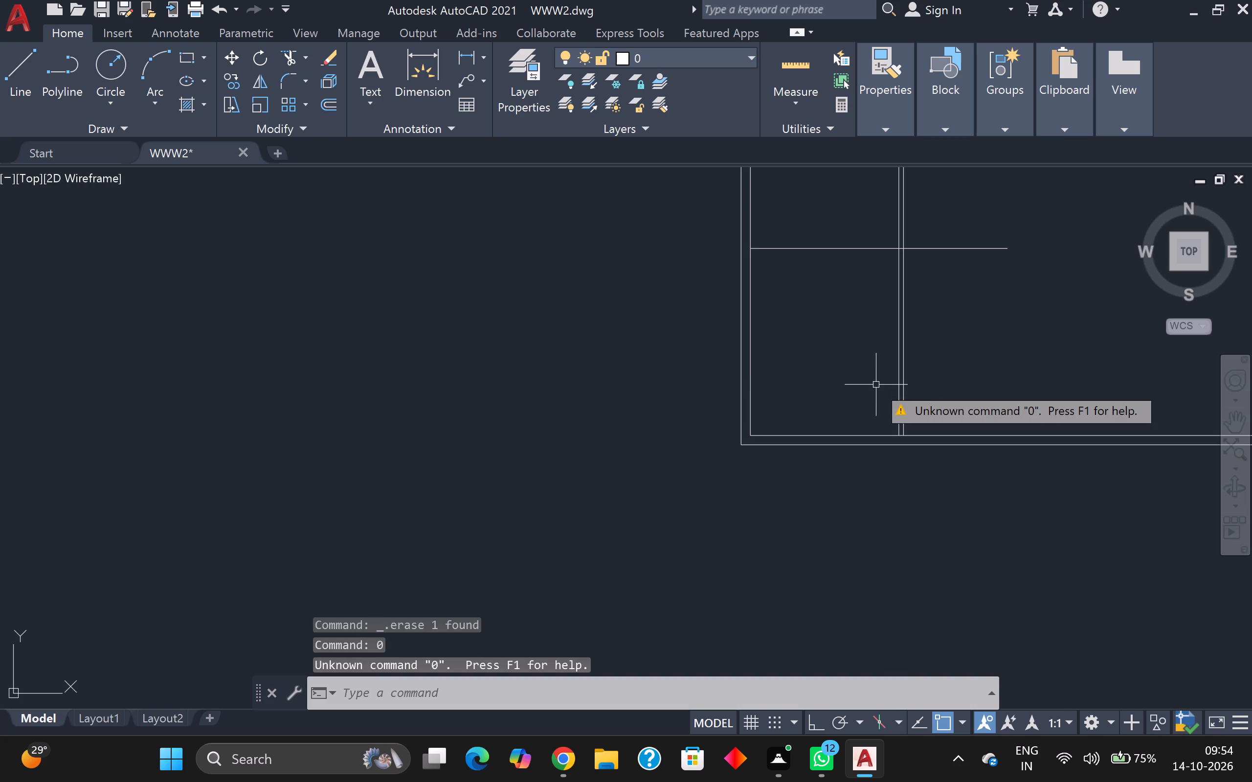
pyautogui.press('o')
pyautogui.press('Return')
pyautogui.press('Return')
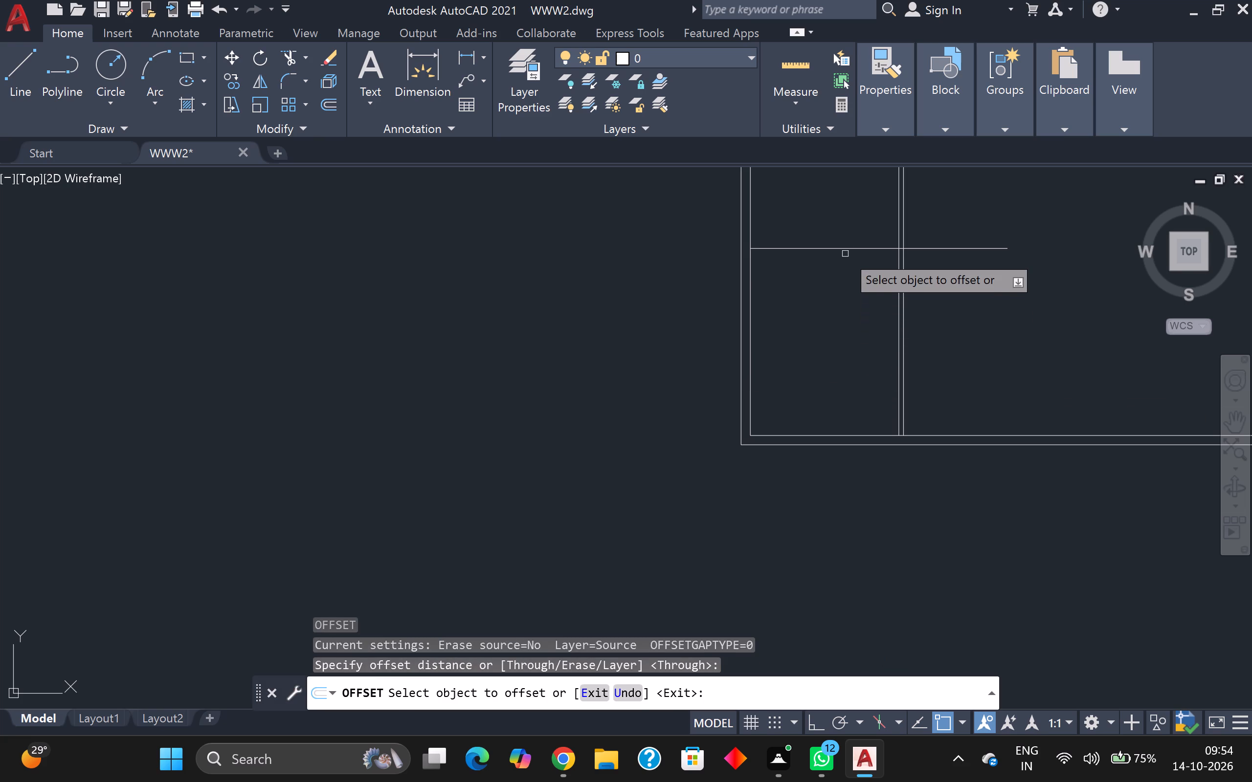
pyautogui.click(846, 246)
pyautogui.write("10'")
pyautogui.press('Return')
# Offset the upper new horizontal line 4.5" downward to form a partition wall.
pyautogui.click(846, 246)
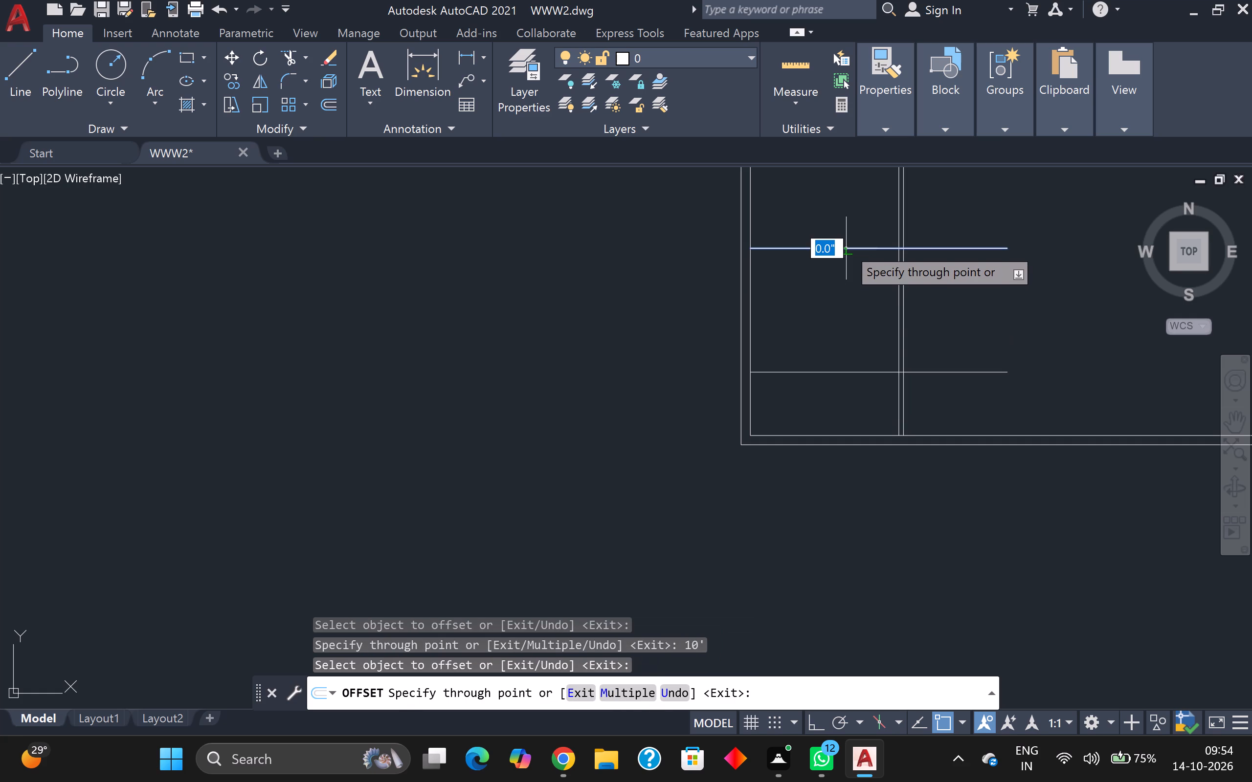
pyautogui.scroll(-1, 855, 259)
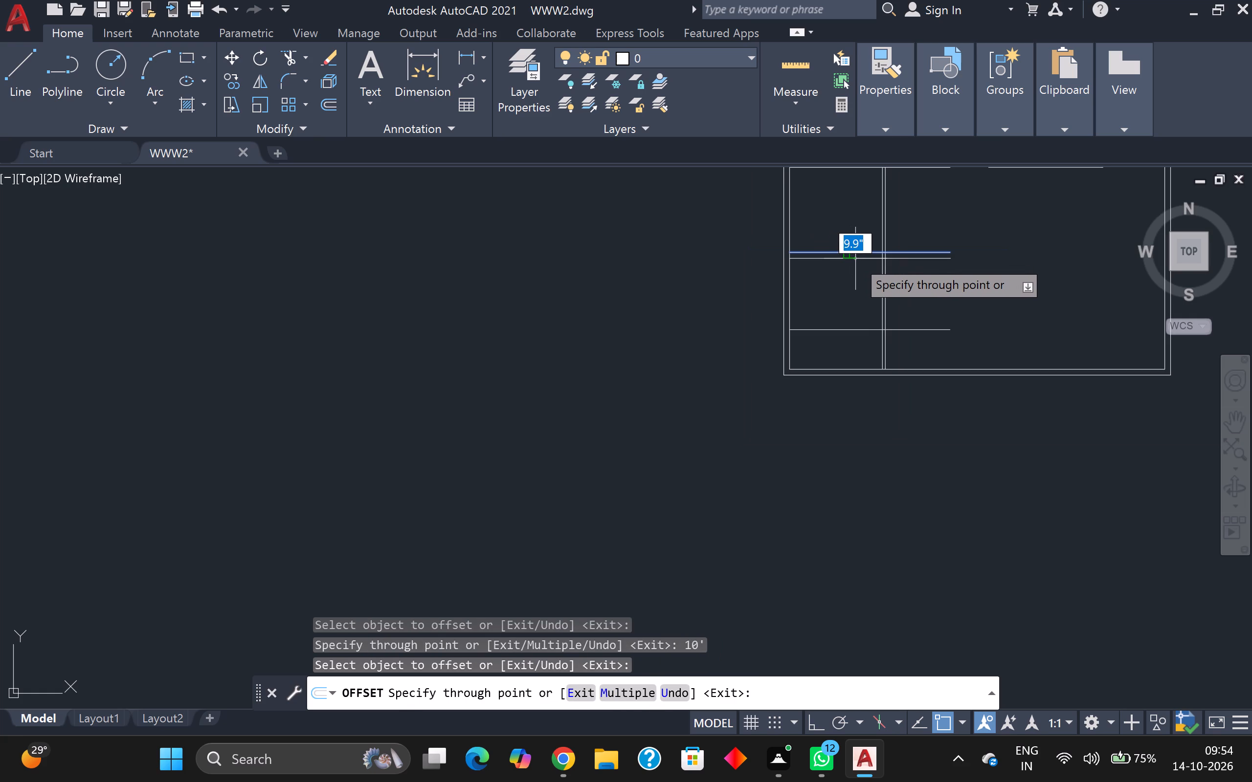
pyautogui.moveTo(855, 259); pyautogui.dragTo(874, 350, button='middle')
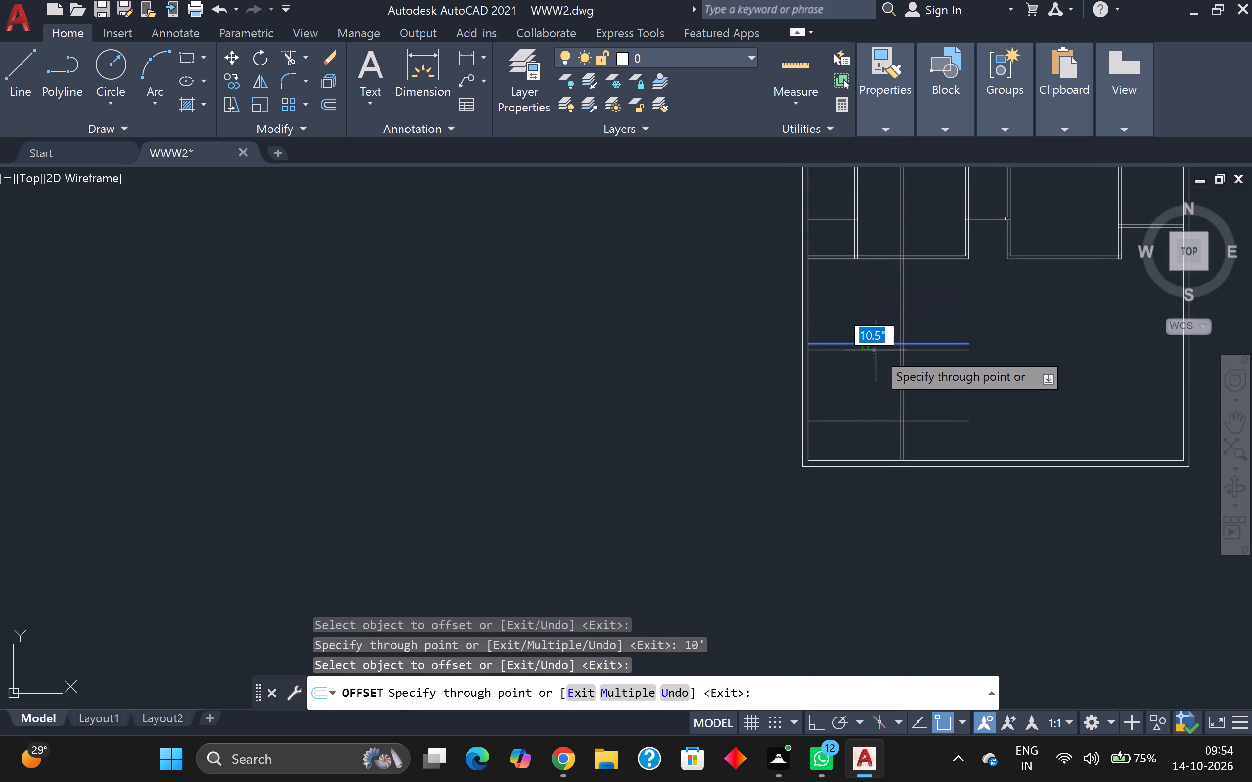
pyautogui.write('4.5')
pyautogui.press('Return')
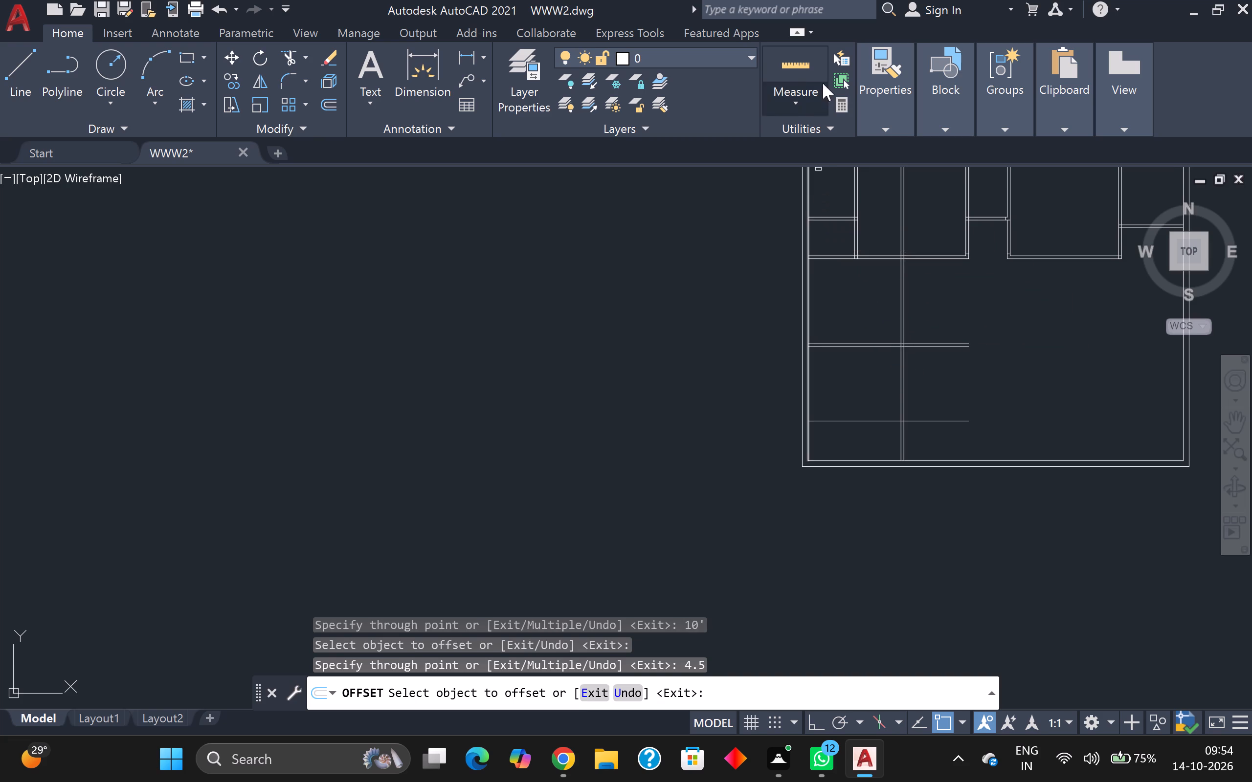
# Quick-measure the space between the new partition and the single horizontal line below it.
pyautogui.click(787, 67)
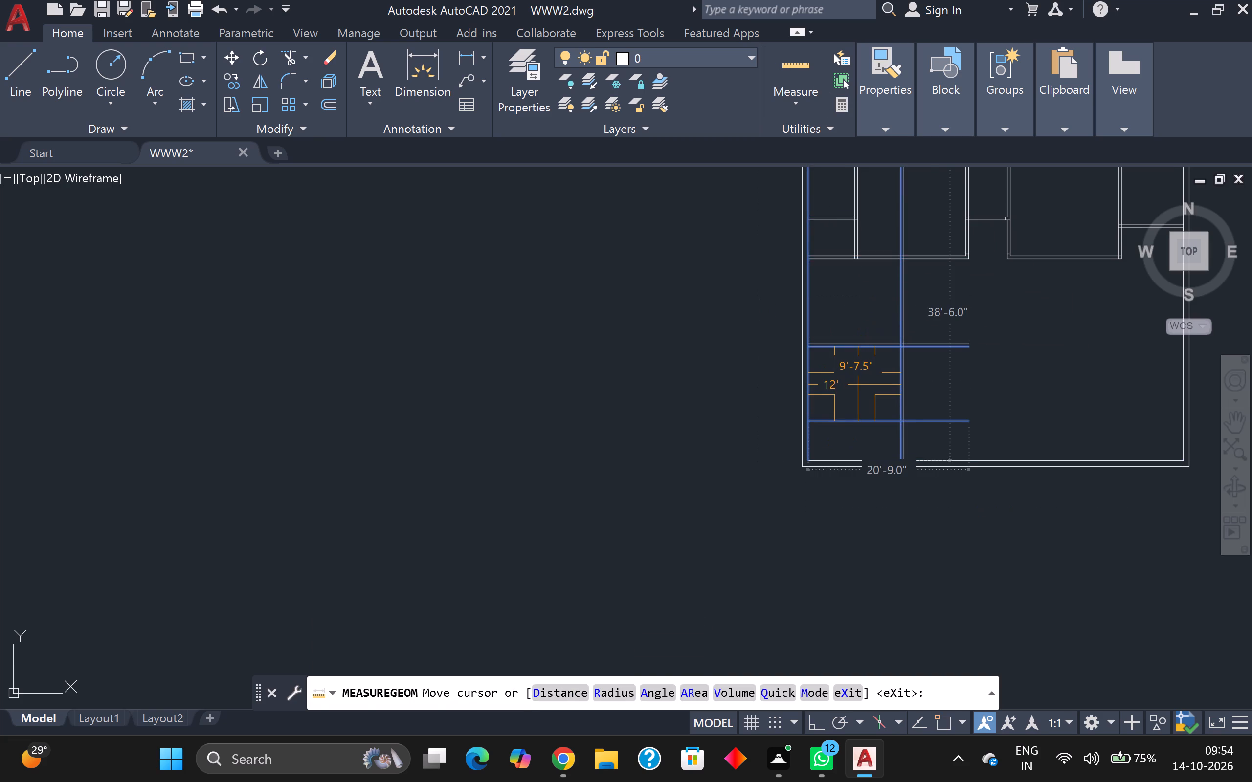
pyautogui.scroll(1, 858, 384)
pyautogui.press('Escape')
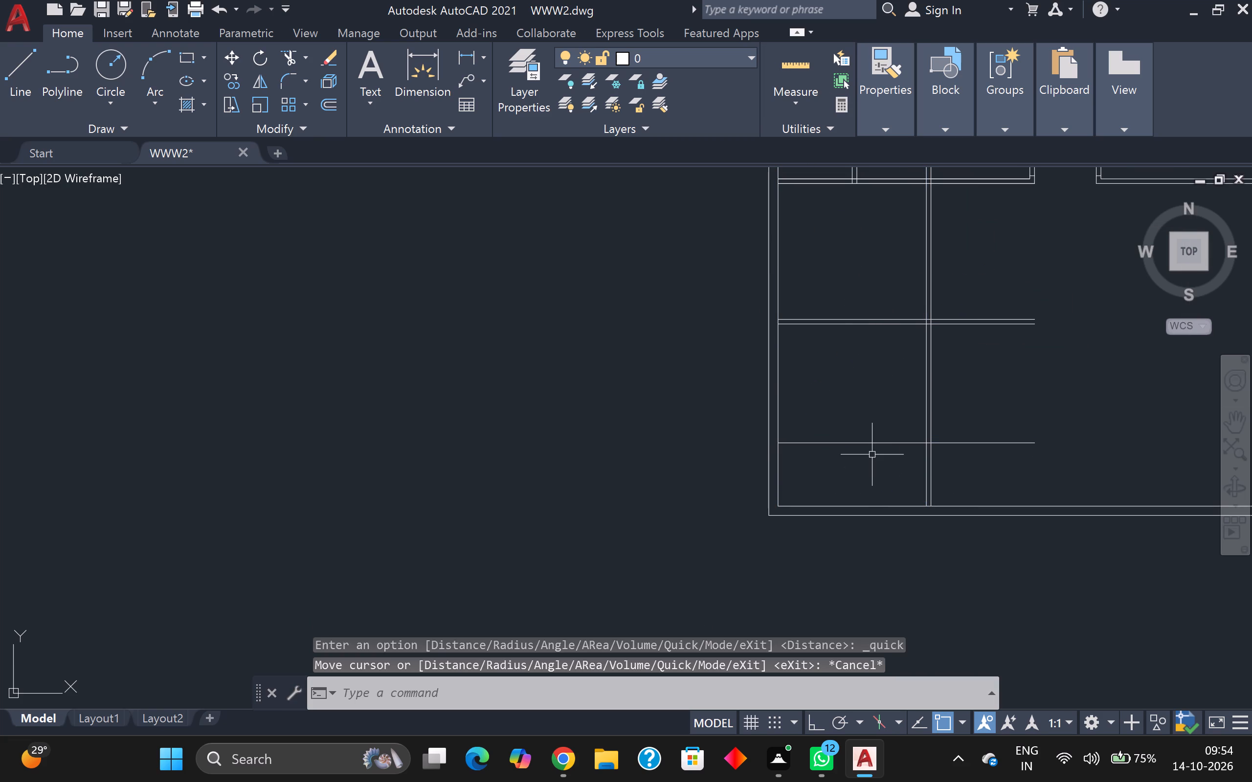
# Delete the single horizontal line below the new partition.
pyautogui.click(872, 442)
pyautogui.press('Delete')
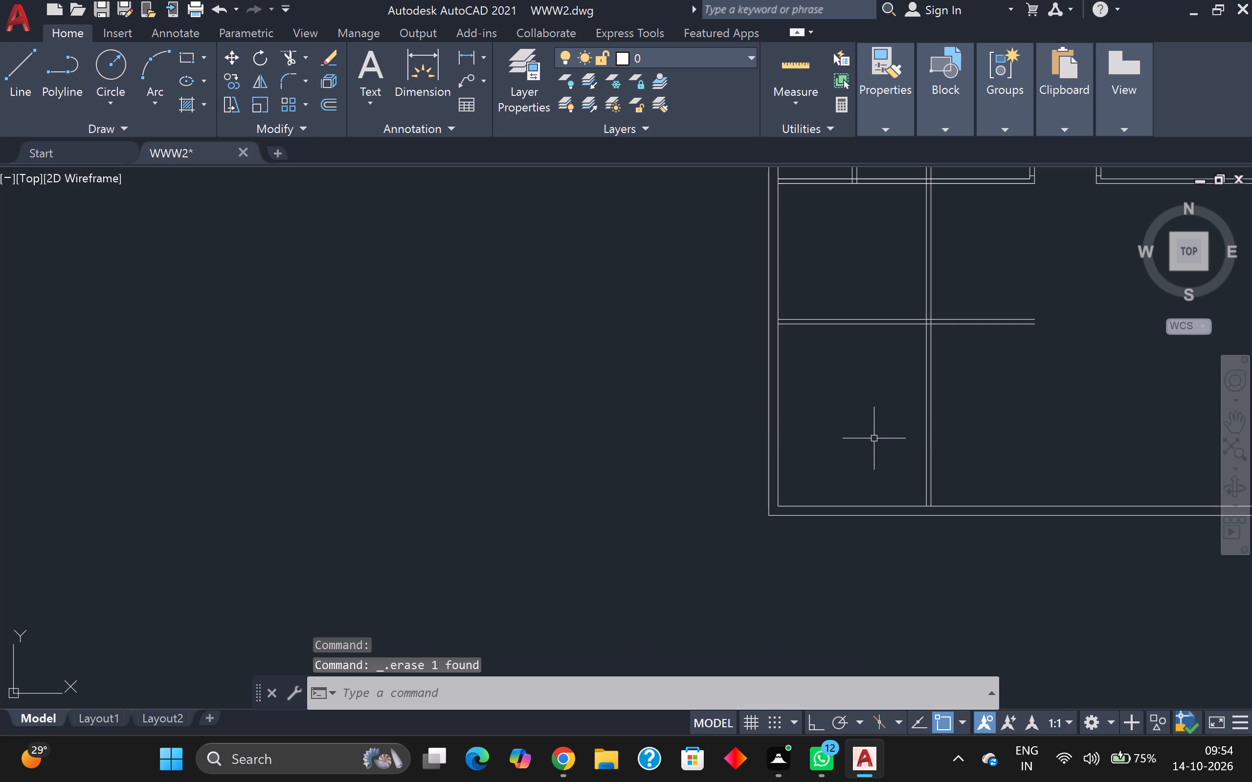
# Offset the new partition's lower line 10' downward.
pyautogui.press('o')
pyautogui.press('Return')
pyautogui.press('Return')
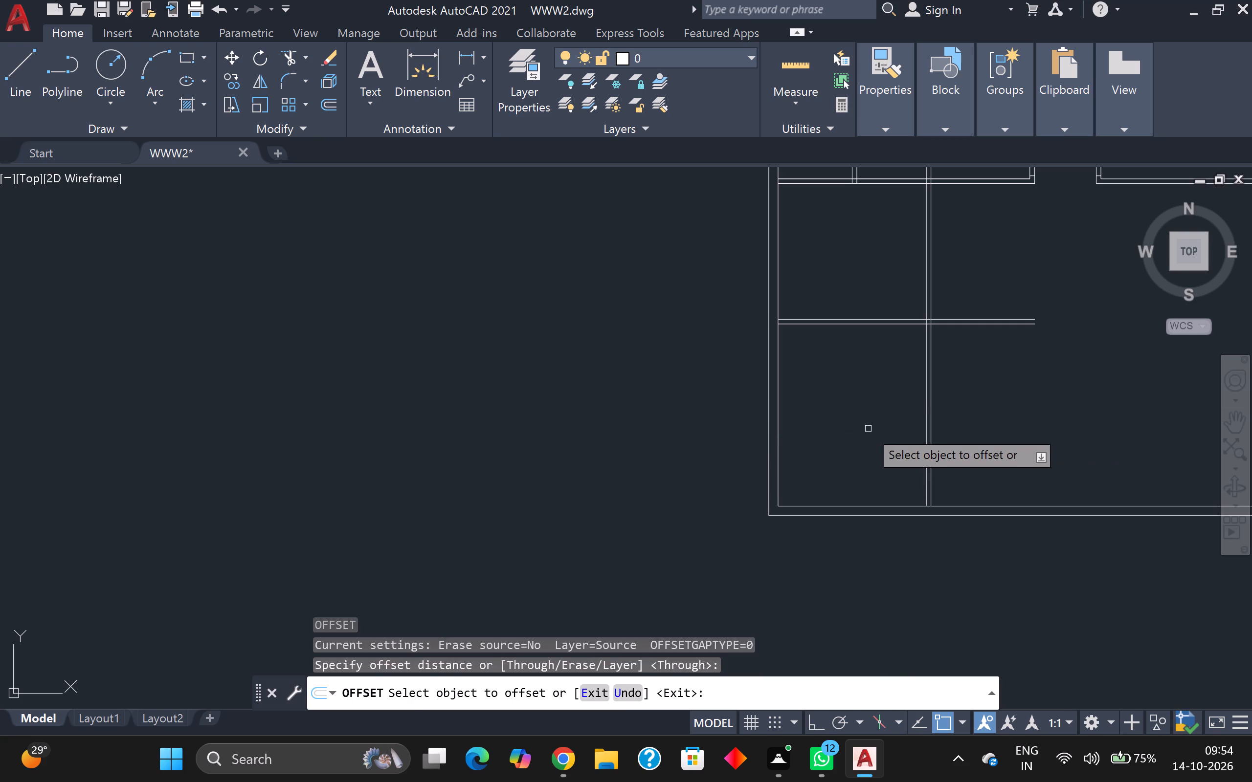
pyautogui.click(876, 324)
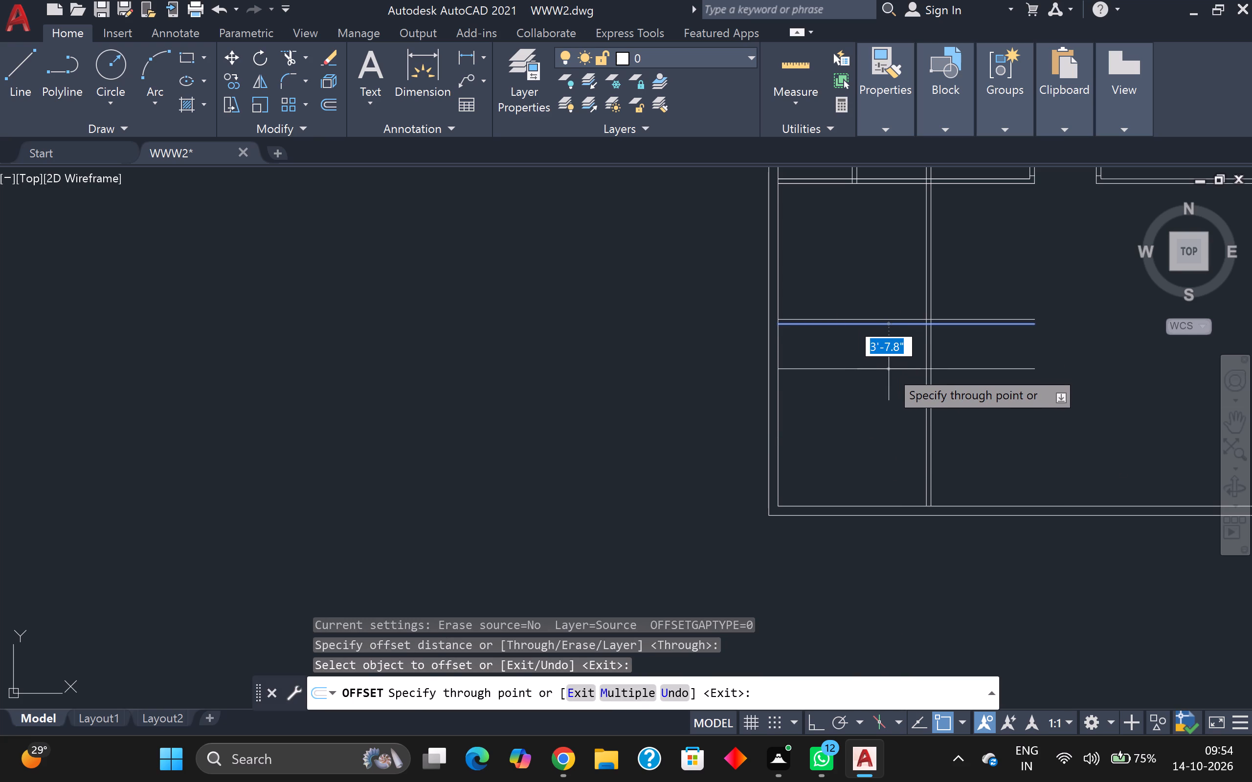
pyautogui.write("10'")
pyautogui.press('Return')
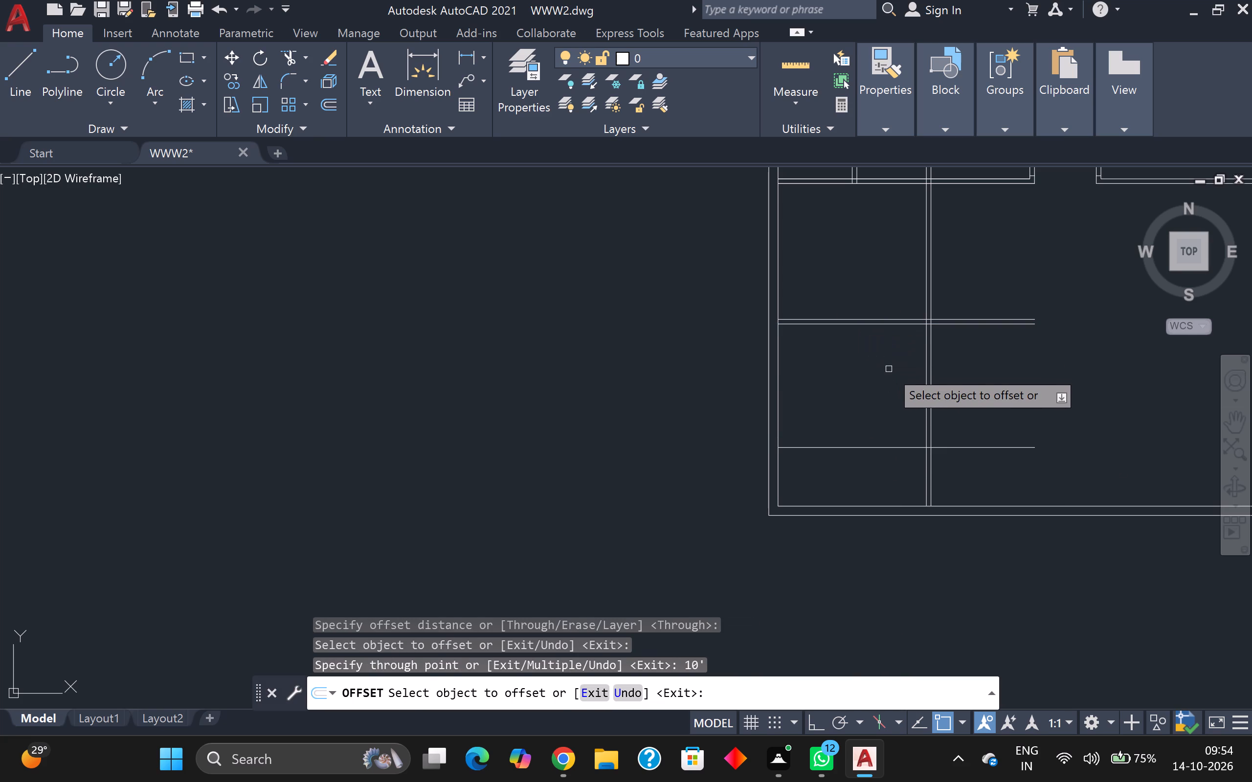
# Offset the lowest new horizontal line 4.5" downward to form a second partition.
pyautogui.click(903, 445)
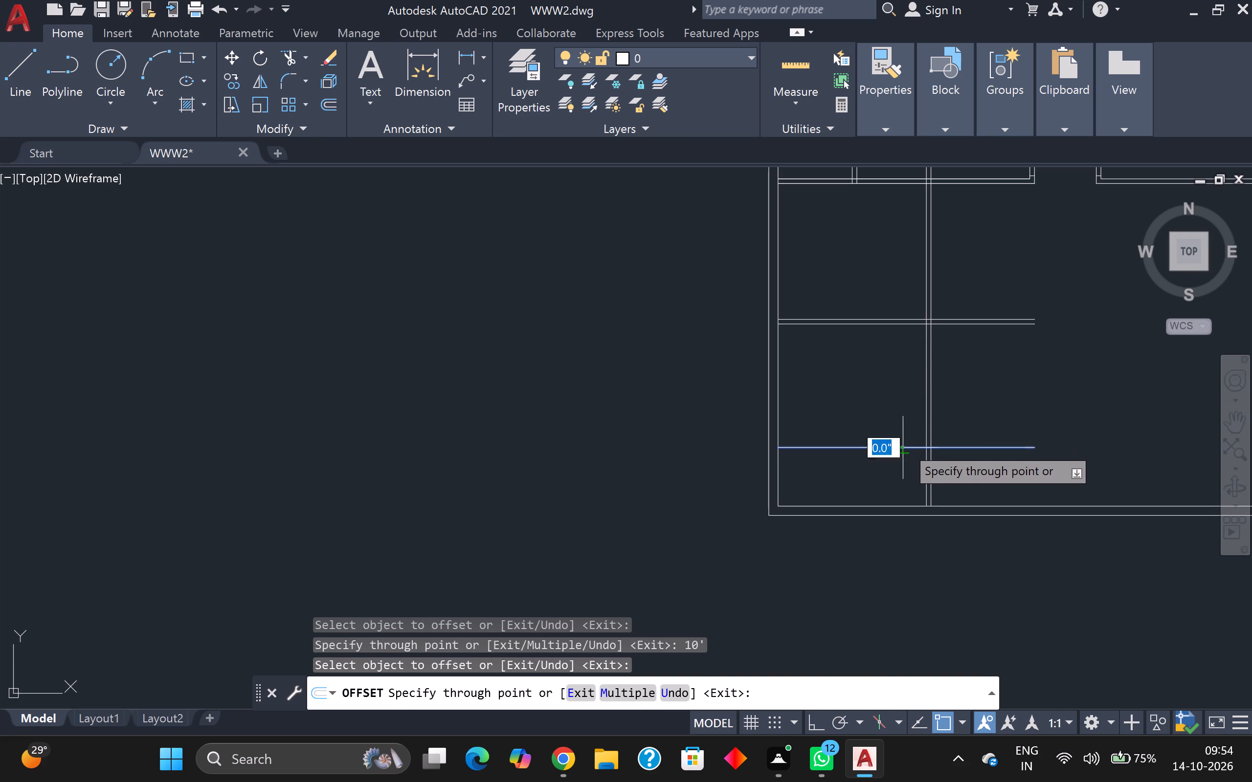
pyautogui.press('4')
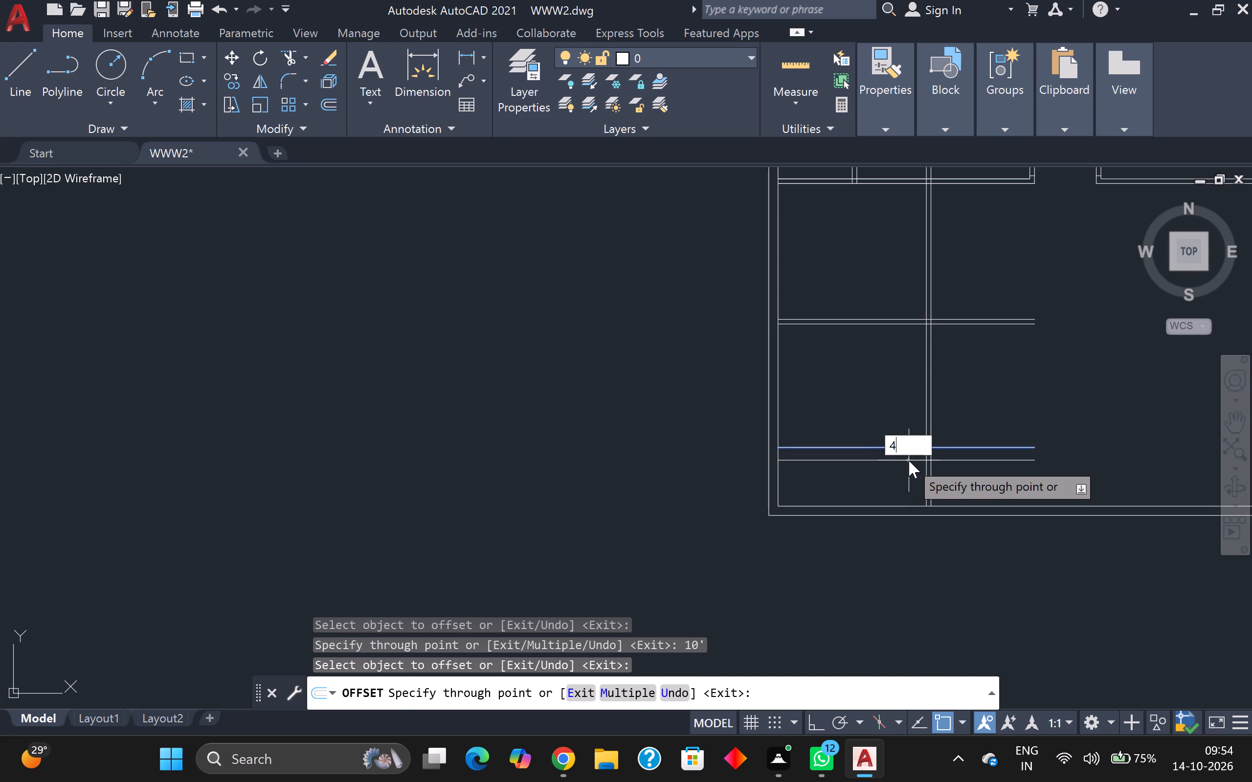
pyautogui.press('.')
pyautogui.press('5')
pyautogui.press('Return')
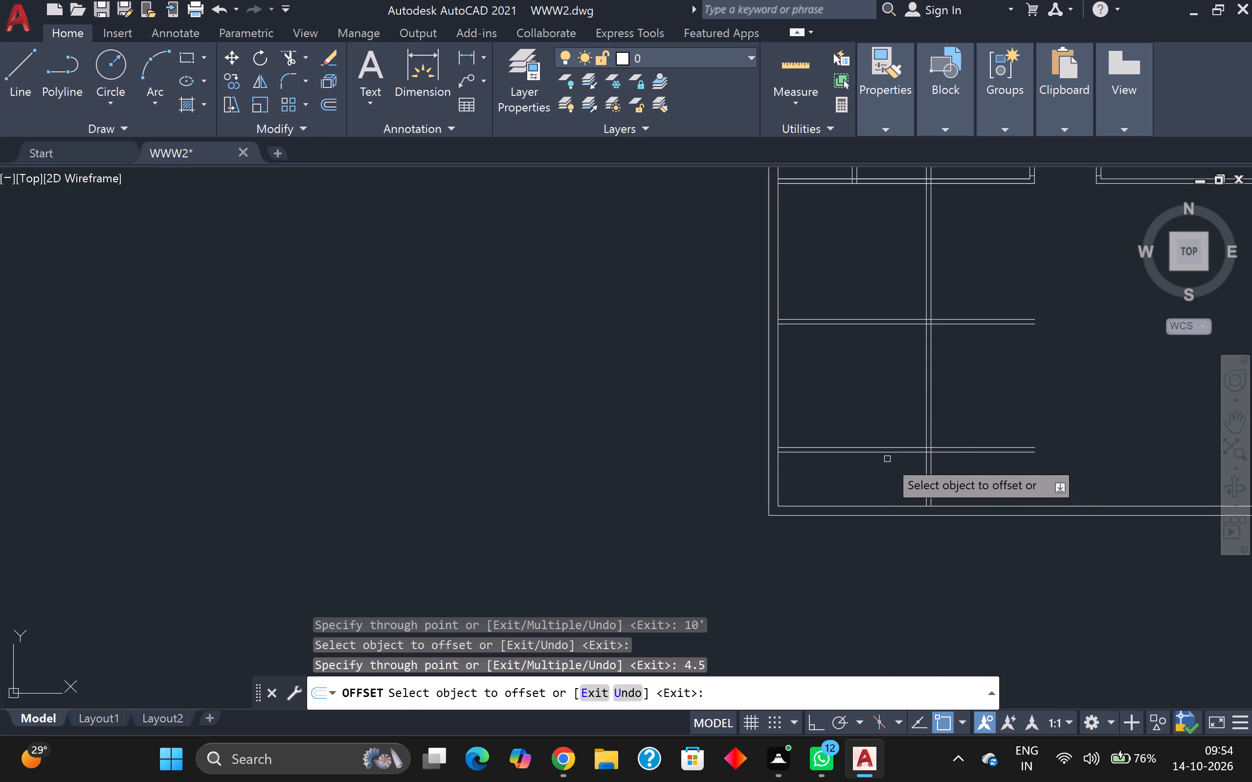
# Offset the vertical partition's left line about 3" to the left, across the lower new partition.
pyautogui.scroll(2, 890, 458)
pyautogui.scroll(-1, 961, 434)
pyautogui.scroll(3, 965, 436)
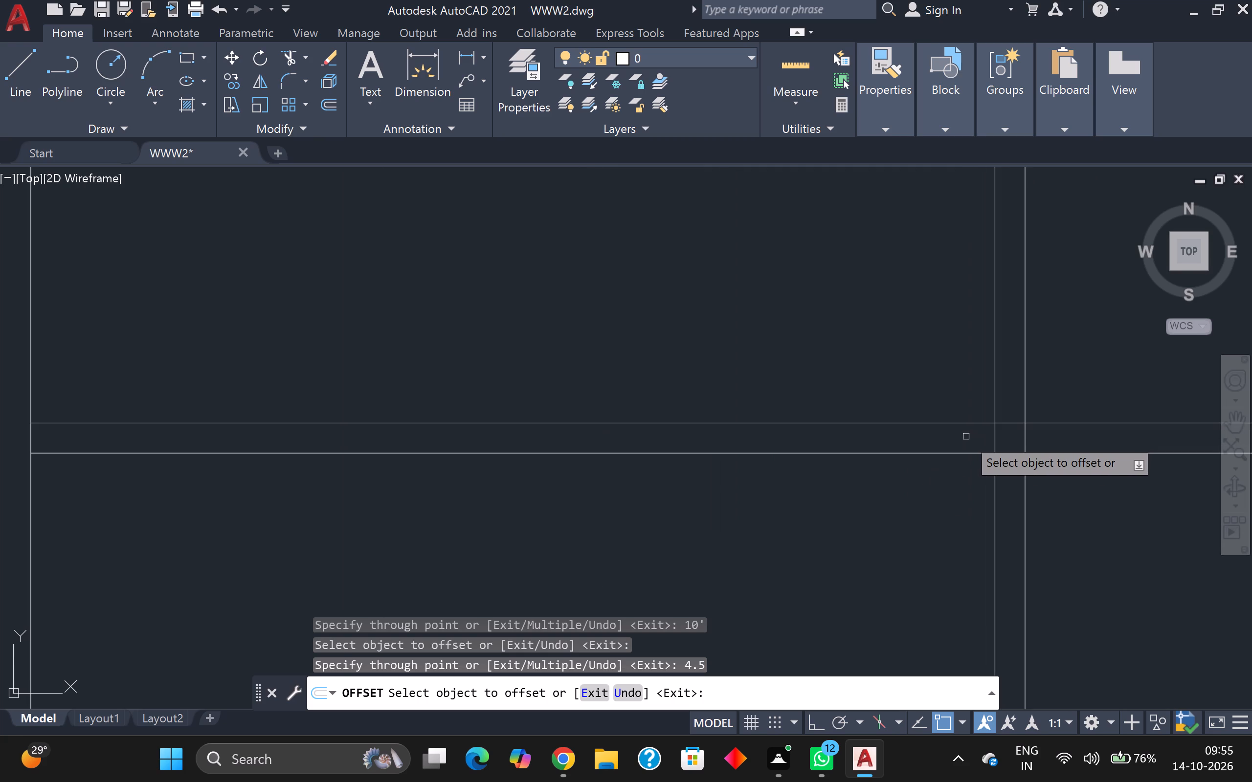
pyautogui.scroll(-1, 966, 436)
pyautogui.click(984, 434)
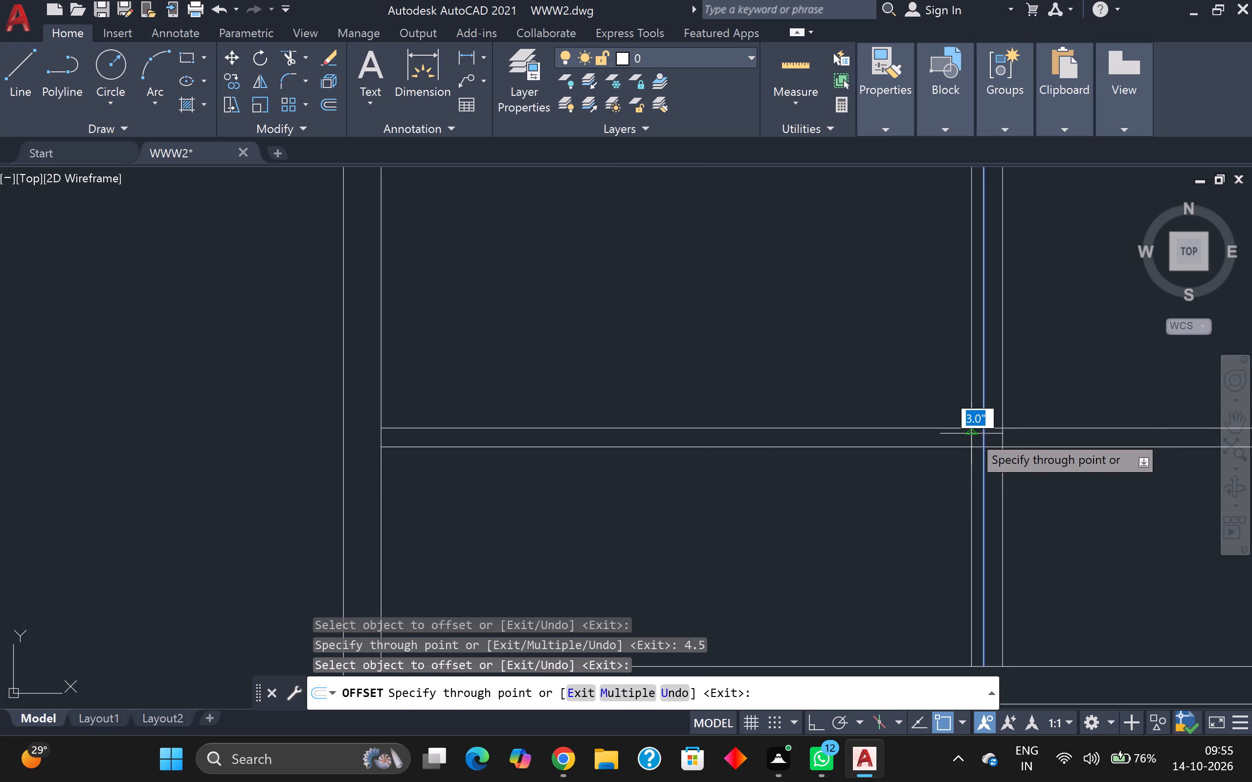
pyautogui.click(971, 434)
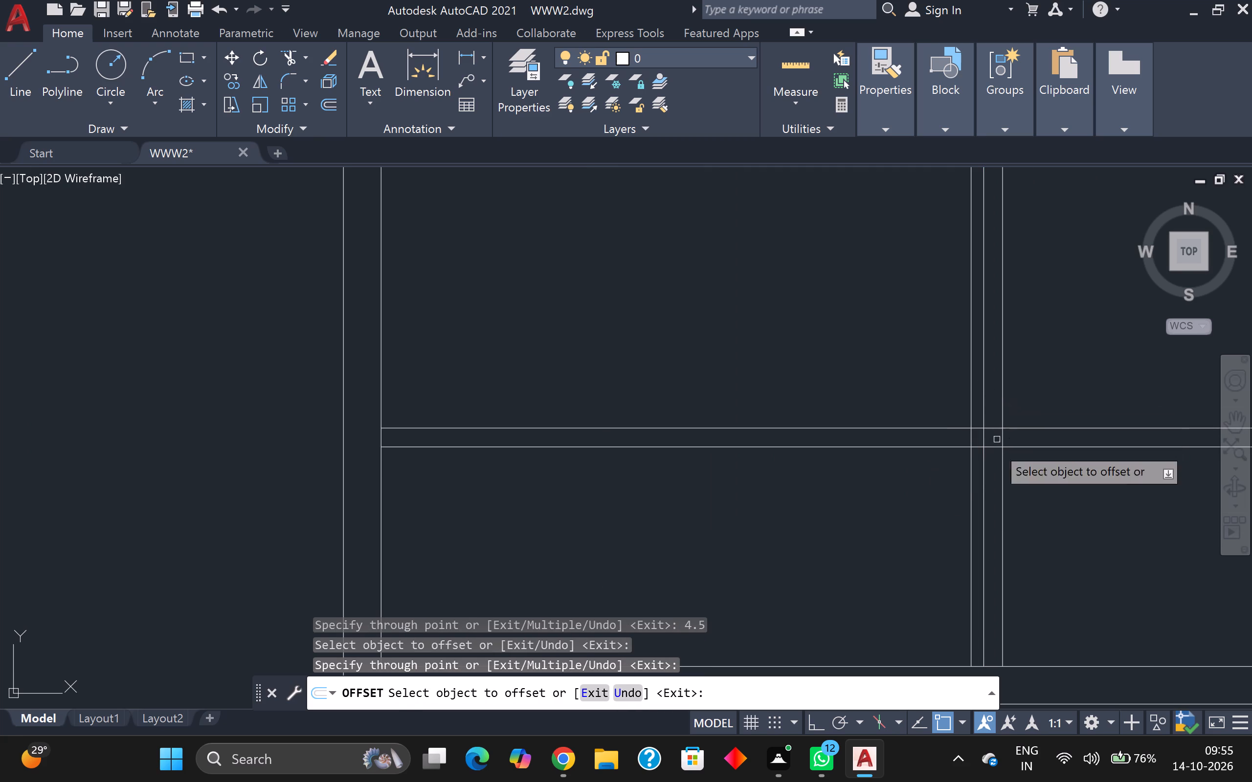
# Trim the 3" offset line above the lower partition and the overlapping line pieces where that partition meets the vertical one.
pyautogui.click(291, 50)
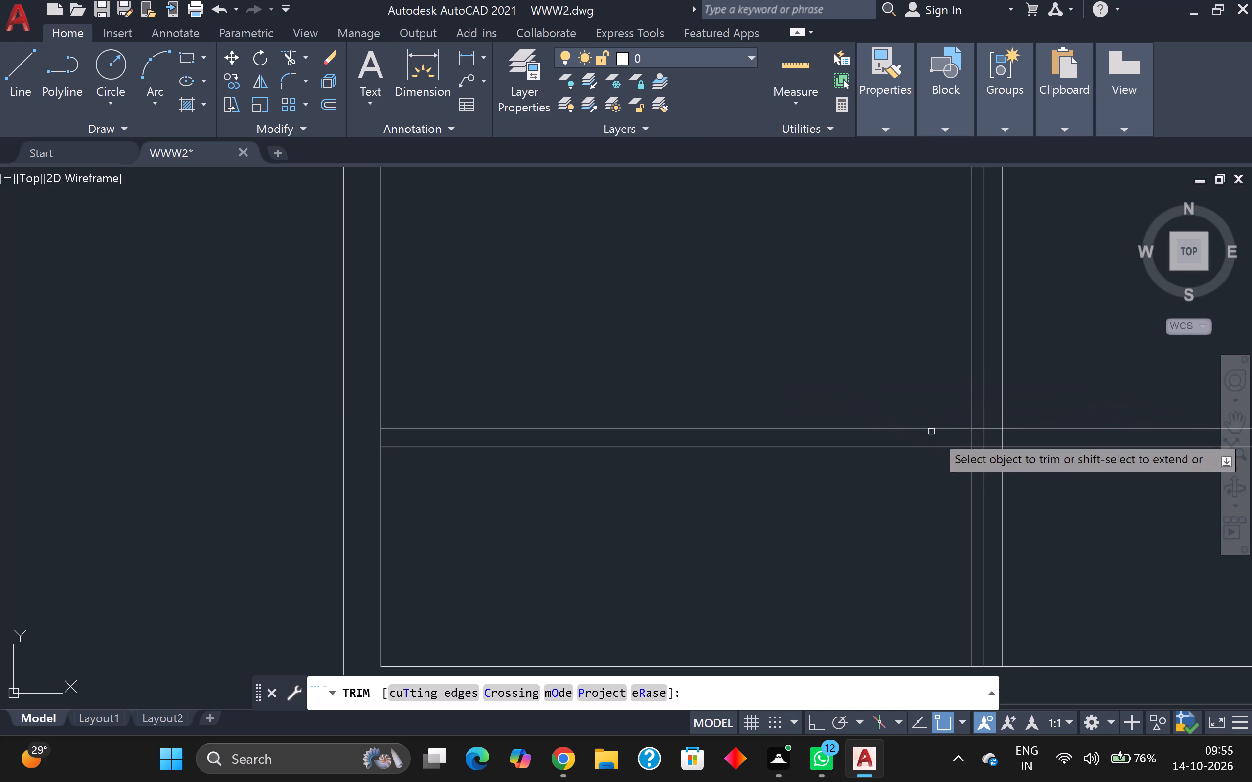
pyautogui.scroll(1, 958, 435)
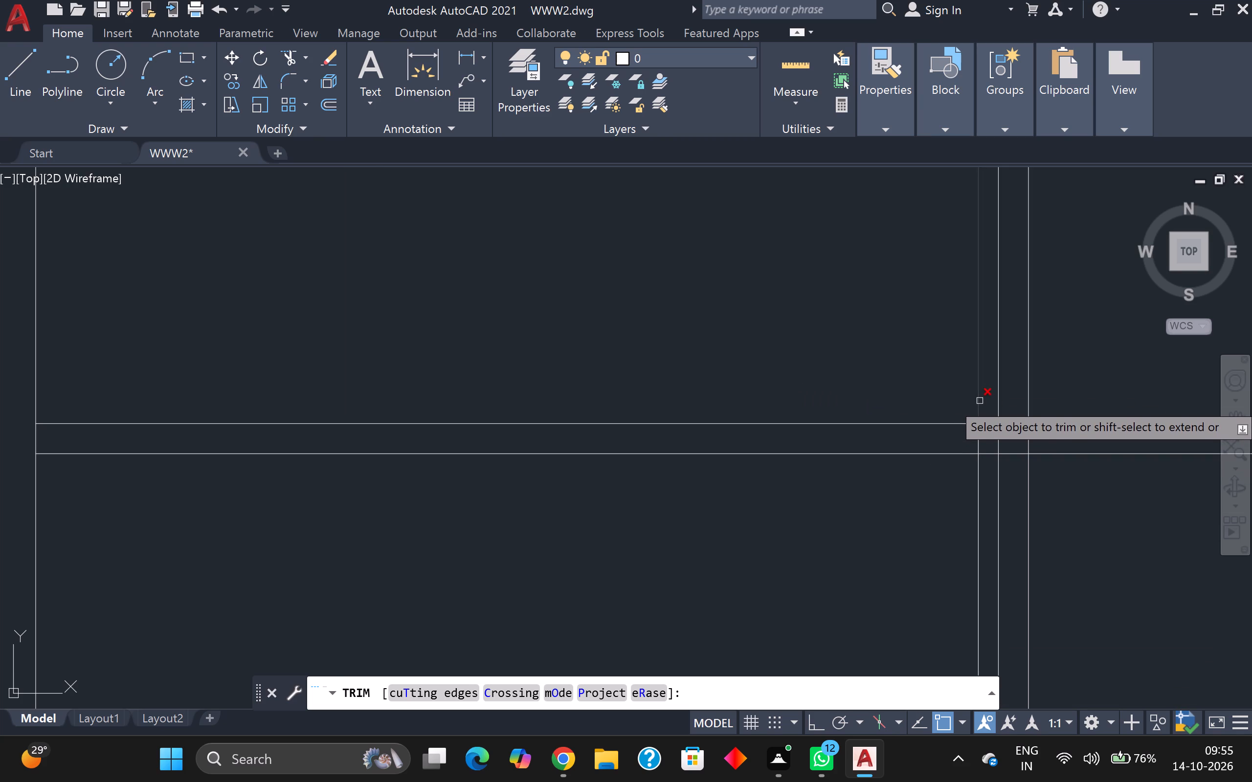
pyautogui.click(980, 401)
pyautogui.click(999, 441)
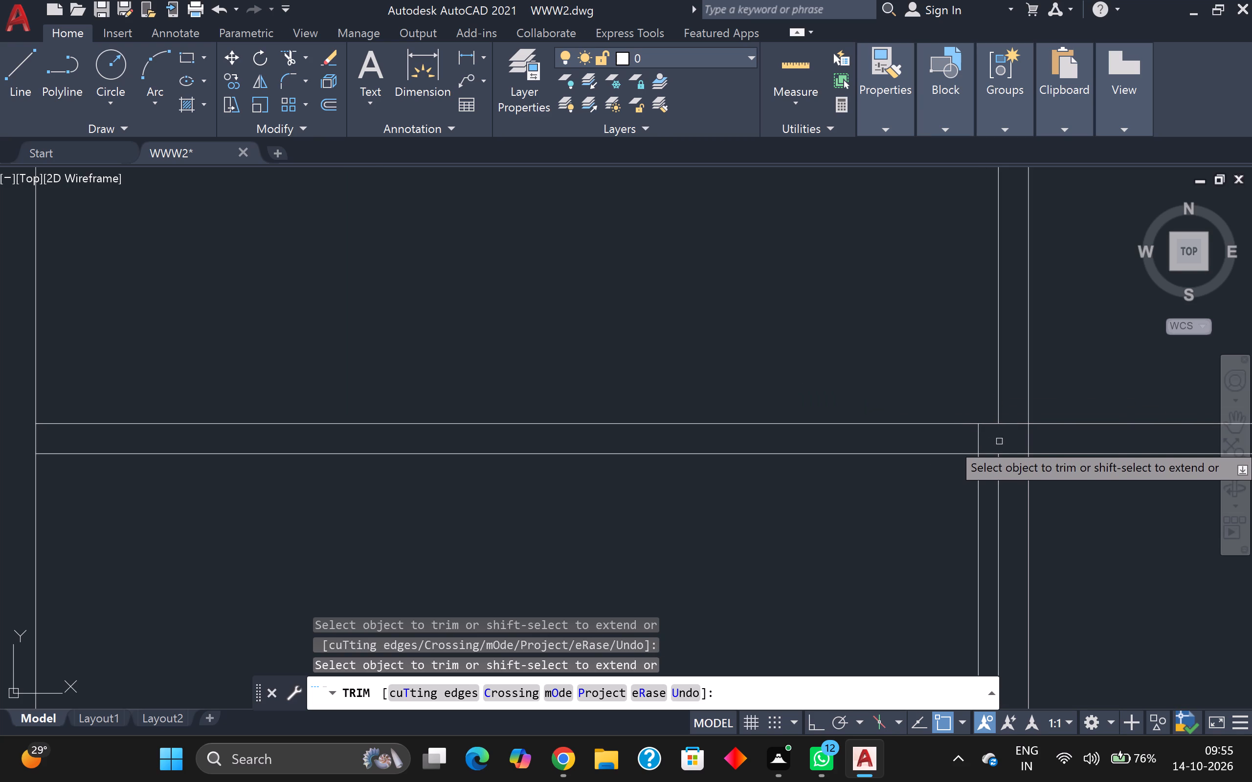
pyautogui.click(1014, 424)
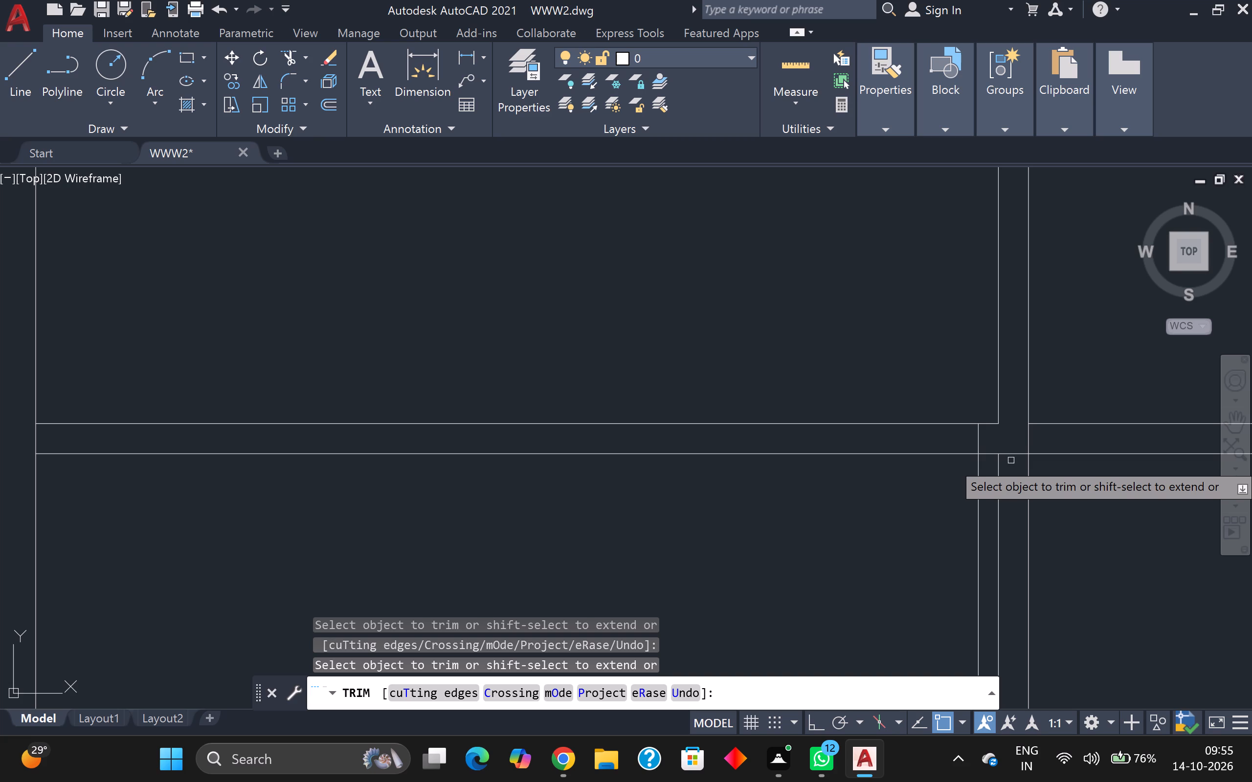
pyautogui.scroll(-1, 1015, 448)
pyautogui.click(1011, 454)
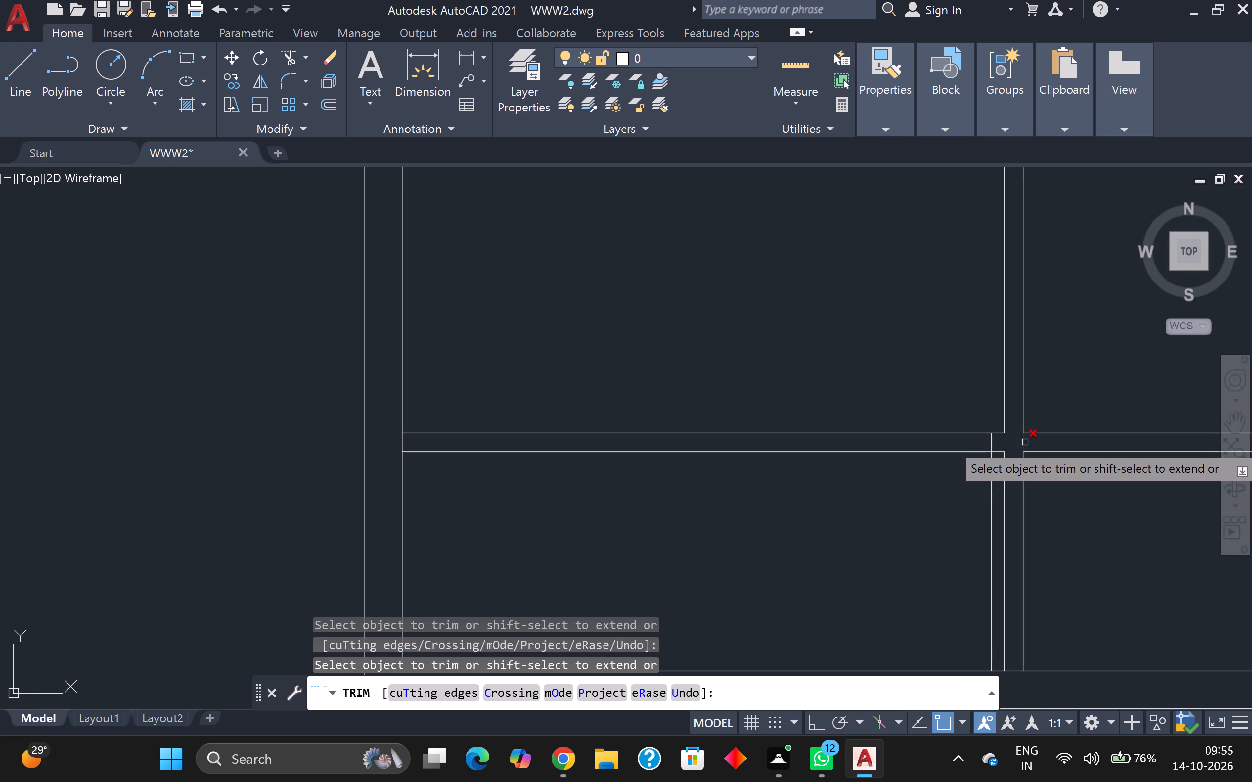
# Trim both new horizontal partitions' lines extending right of the vertical partition, using a fence across them.
pyautogui.scroll(-2, 1019, 440)
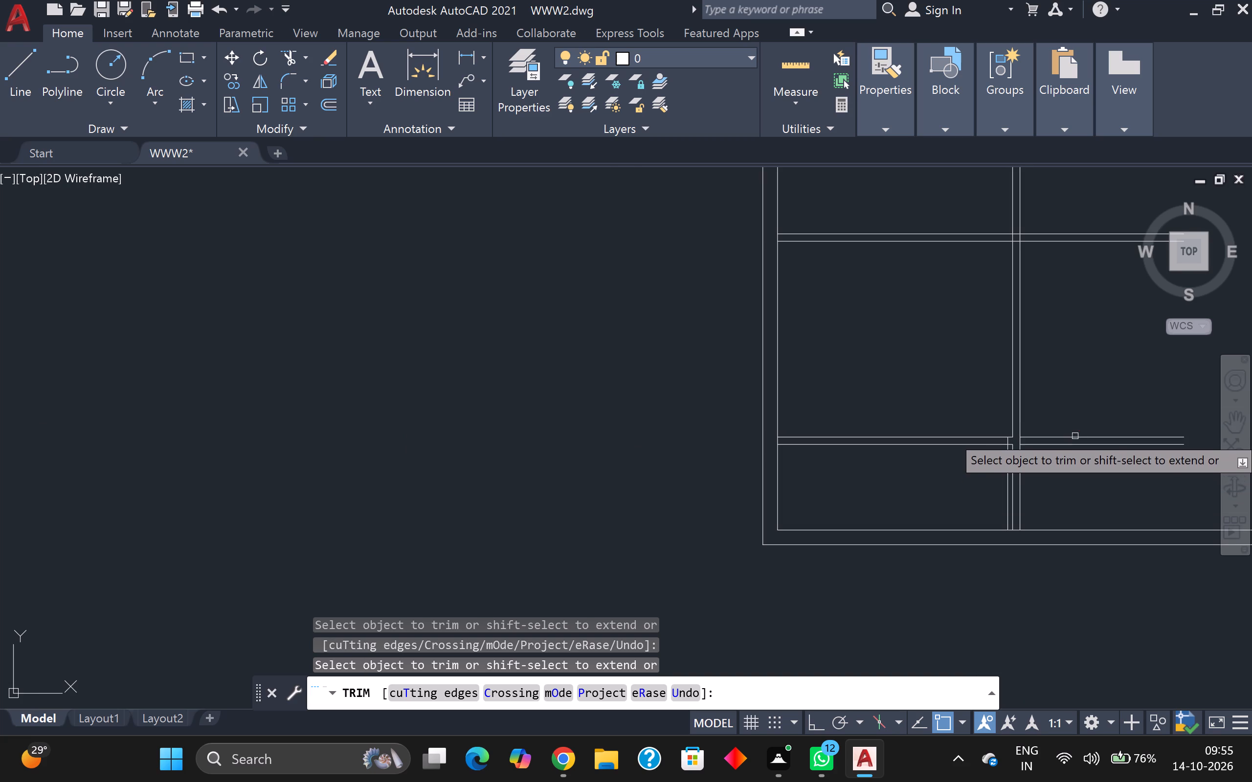
pyautogui.moveTo(1075, 408); pyautogui.dragTo(1065, 403, button='middle')
pyautogui.scroll(-1, 1104, 398)
pyautogui.moveTo(1104, 398); pyautogui.dragTo(1100, 397, button='middle')
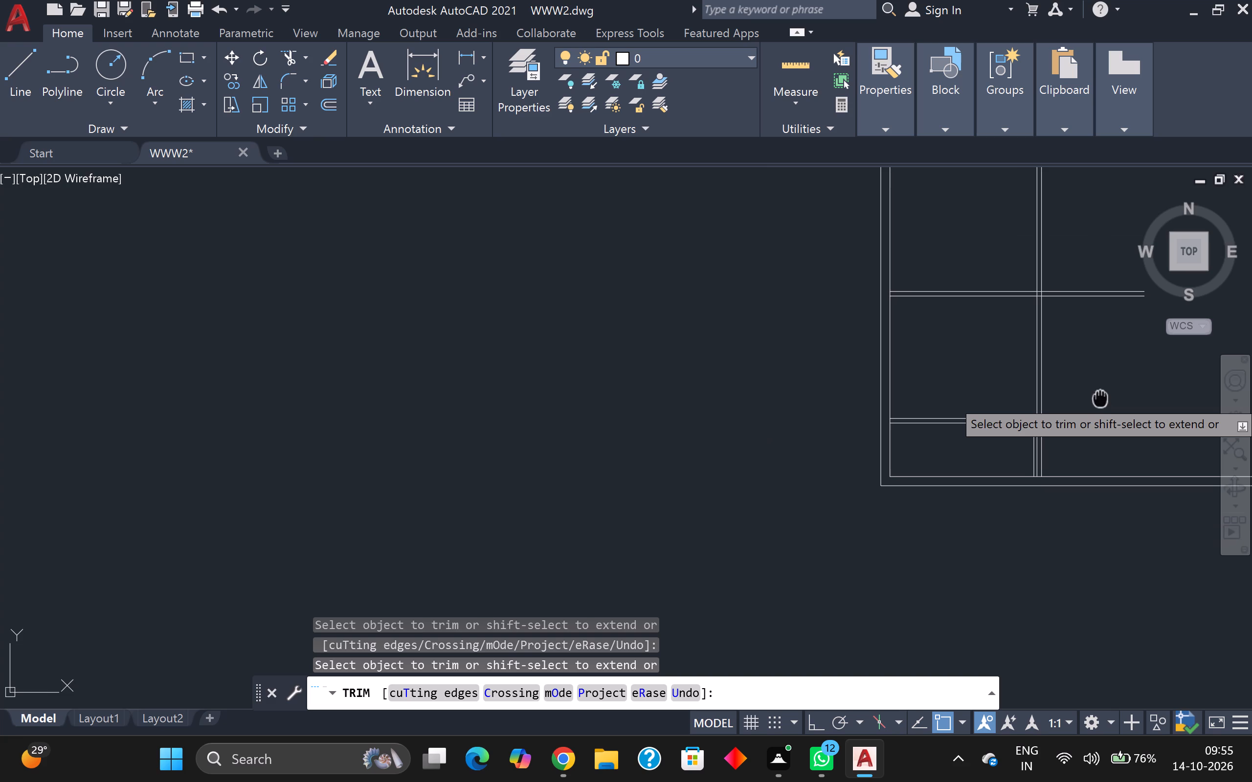
pyautogui.moveTo(1100, 397); pyautogui.dragTo(1099, 397, button='middle')
pyautogui.scroll(-1, 1100, 391)
pyautogui.moveTo(1104, 389); pyautogui.dragTo(1100, 391, button='middle')
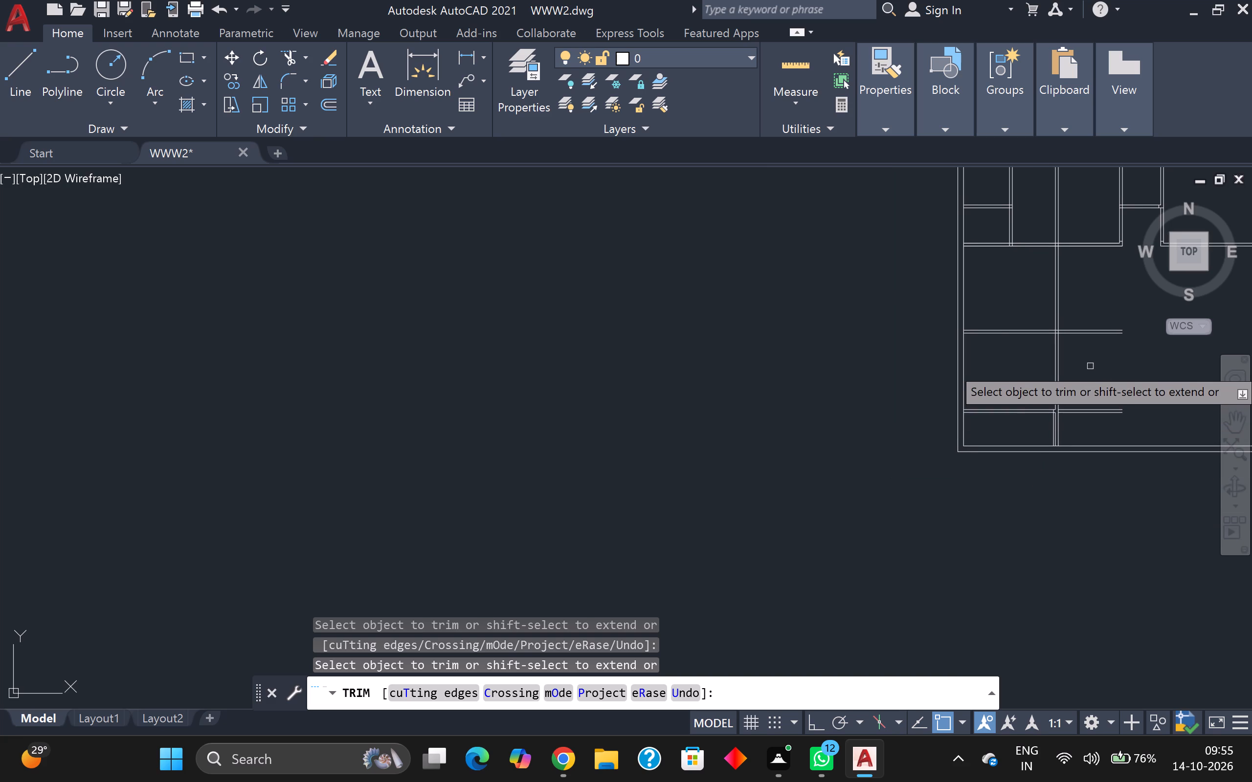
pyautogui.moveTo(1101, 311); pyautogui.dragTo(1107, 317)
pyautogui.click(1097, 314)
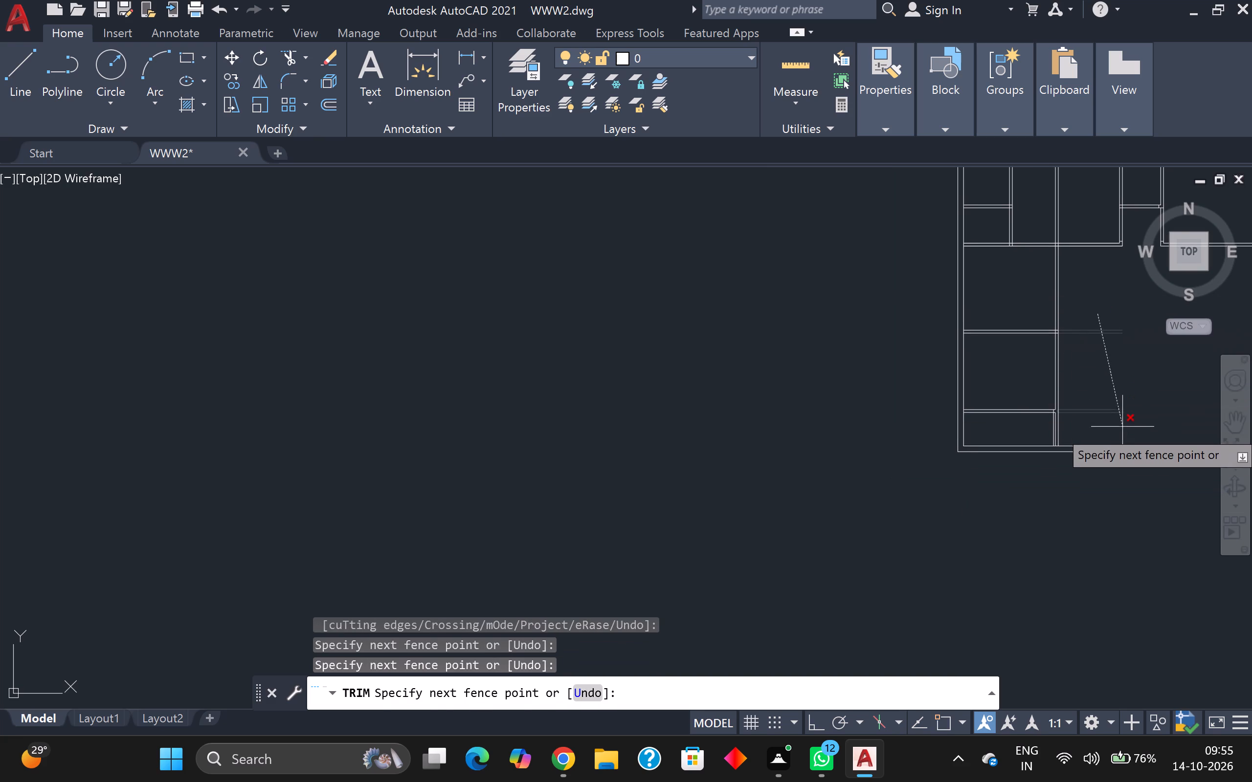
pyautogui.click(1116, 434)
# Examine the trimmed partitions and neighbouring rooms on the plan's left side.
pyautogui.scroll(-1, 1104, 428)
pyautogui.scroll(2, 1086, 416)
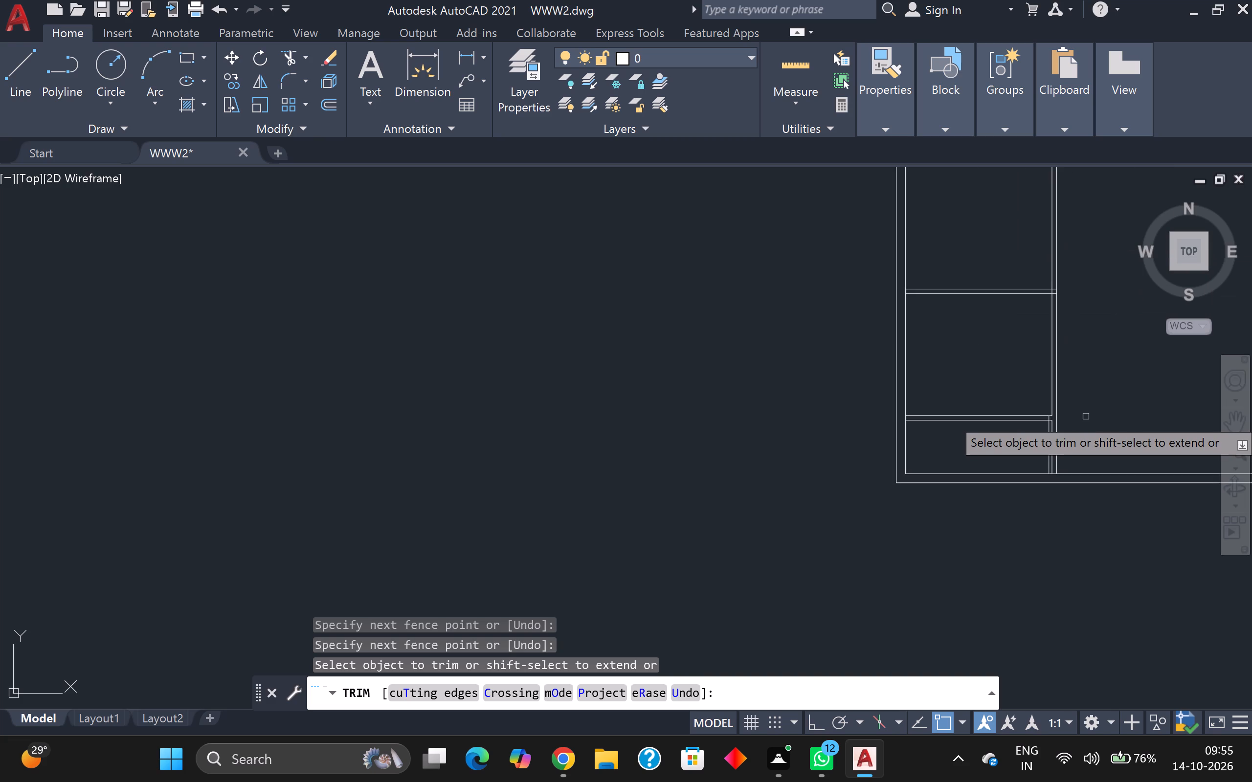
pyautogui.moveTo(1087, 417); pyautogui.dragTo(1107, 422, button='middle')
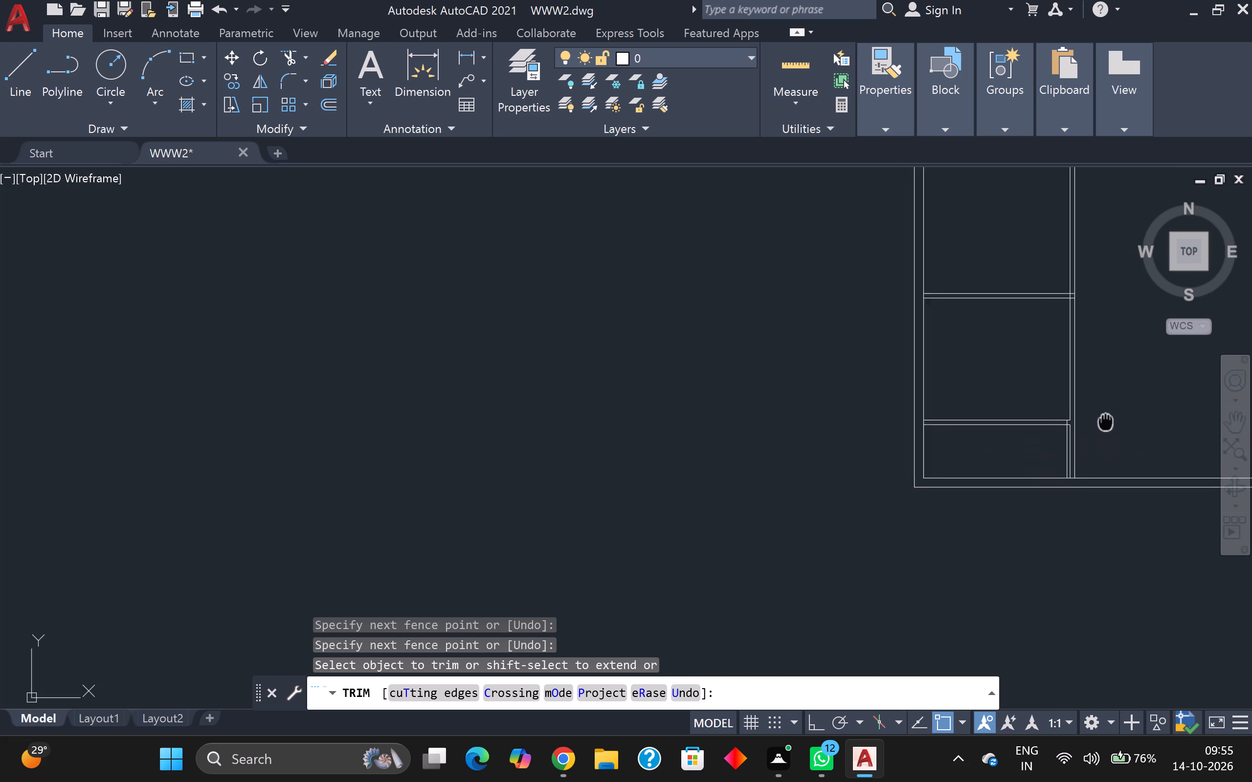
pyautogui.moveTo(1107, 422); pyautogui.dragTo(1154, 461, button='middle')
pyautogui.moveTo(1148, 397); pyautogui.dragTo(1137, 407, button='middle')
pyautogui.scroll(-1, 1124, 393)
pyautogui.moveTo(1124, 393); pyautogui.dragTo(1138, 393, button='middle')
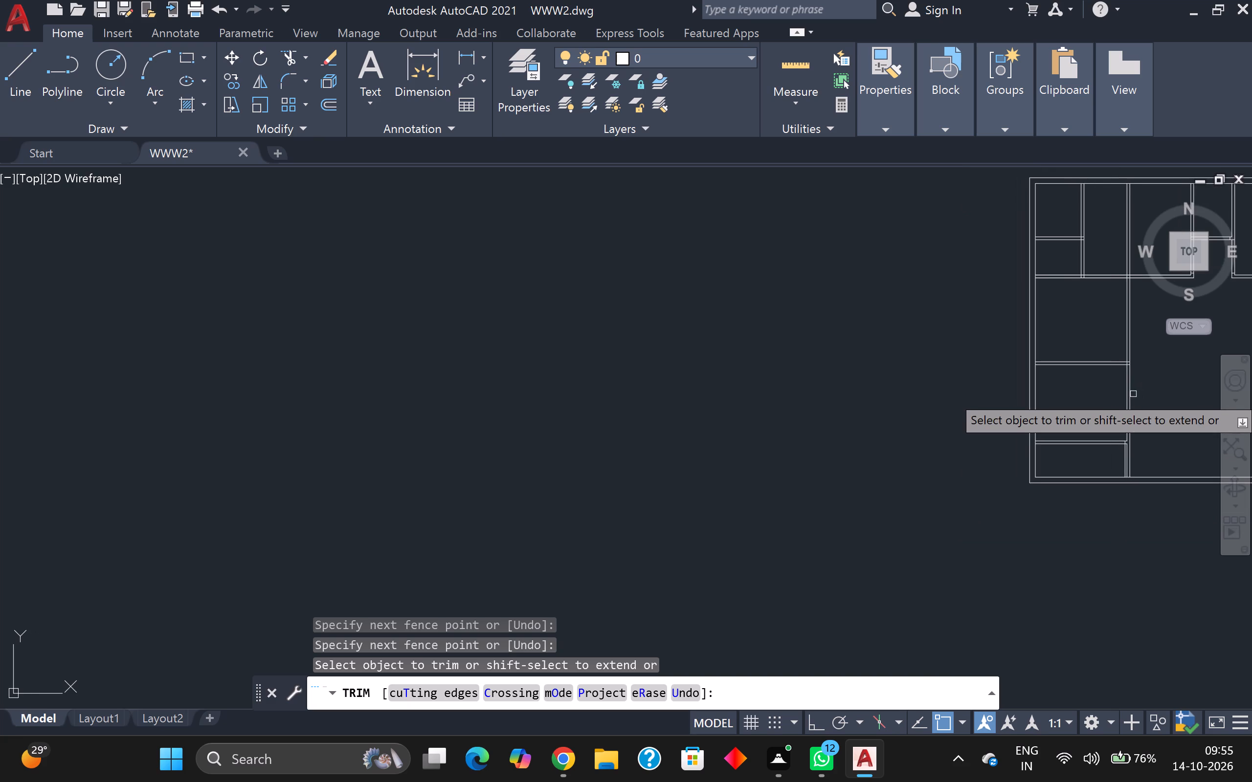
pyautogui.middleClick(1204, 353)
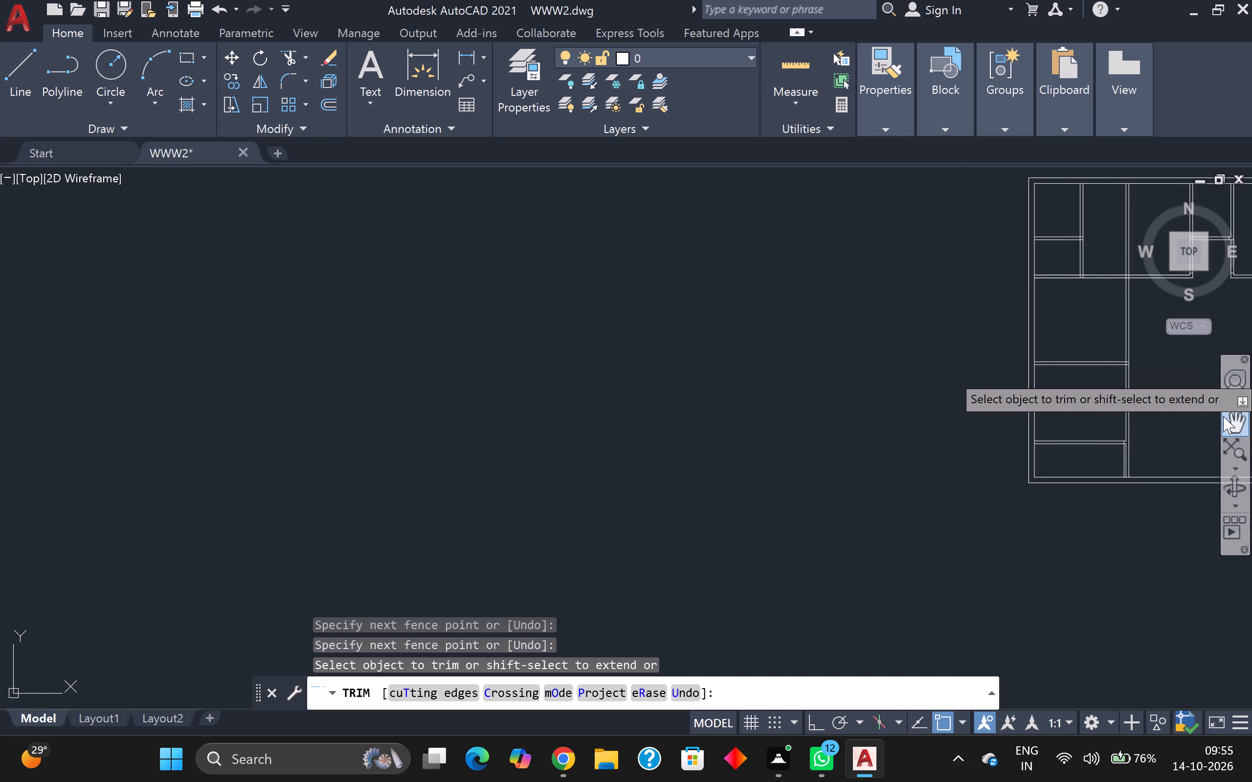
pyautogui.scroll(1, 1223, 400)
pyautogui.moveTo(1194, 361); pyautogui.dragTo(1161, 379, button='middle')
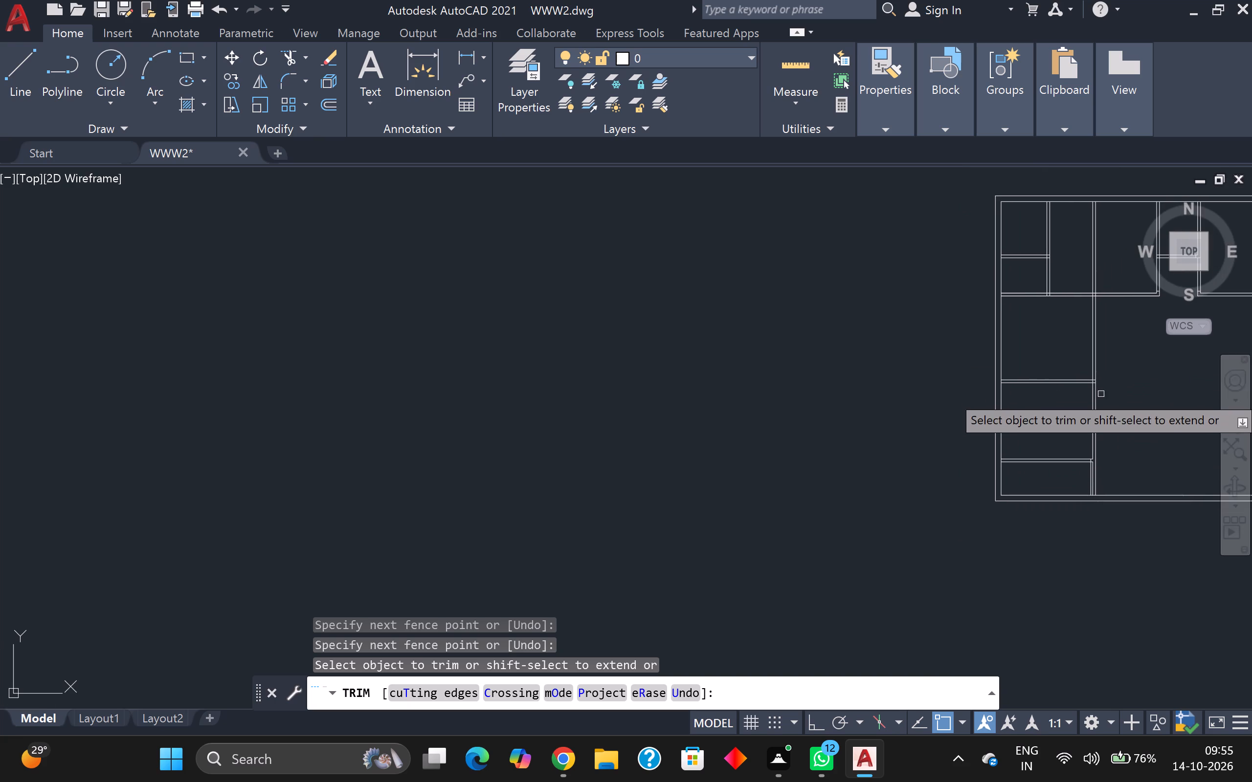
pyautogui.moveTo(1145, 358); pyautogui.dragTo(934, 386, button='middle')
pyautogui.scroll(1, 891, 418)
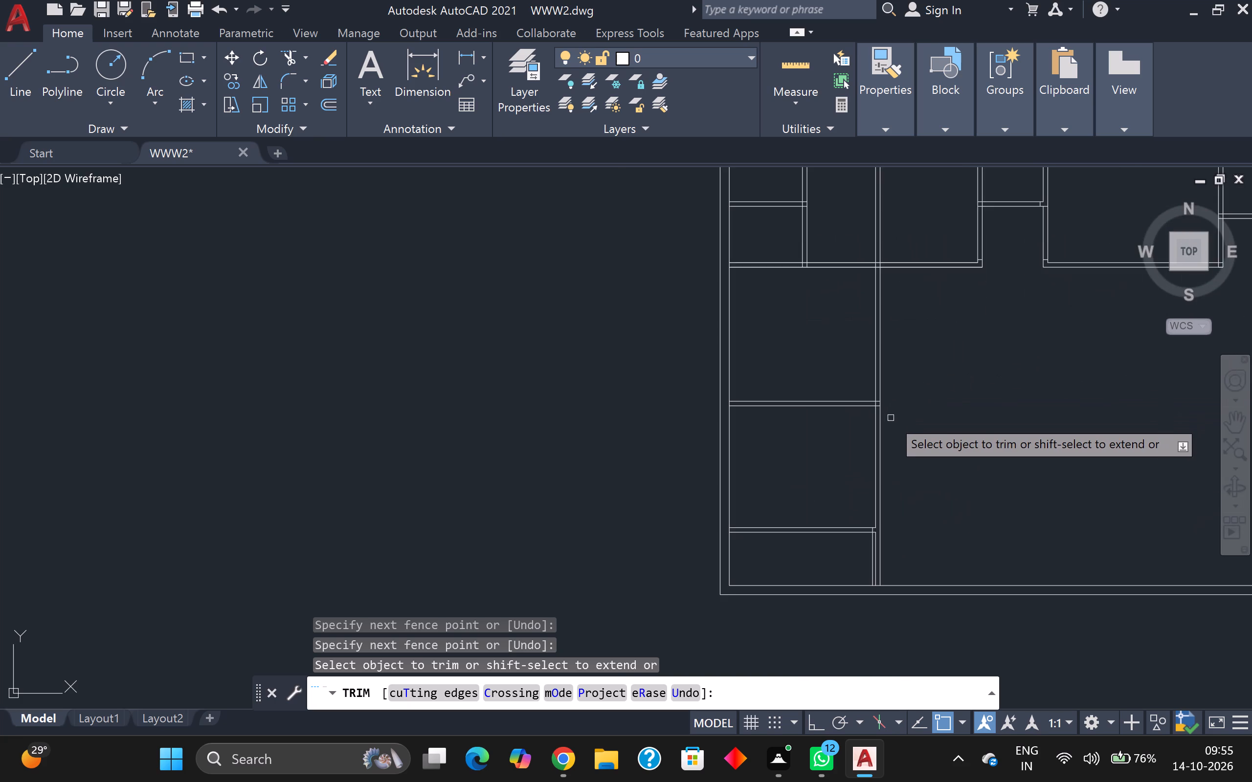
pyautogui.scroll(2, 891, 418)
pyautogui.press('Escape')
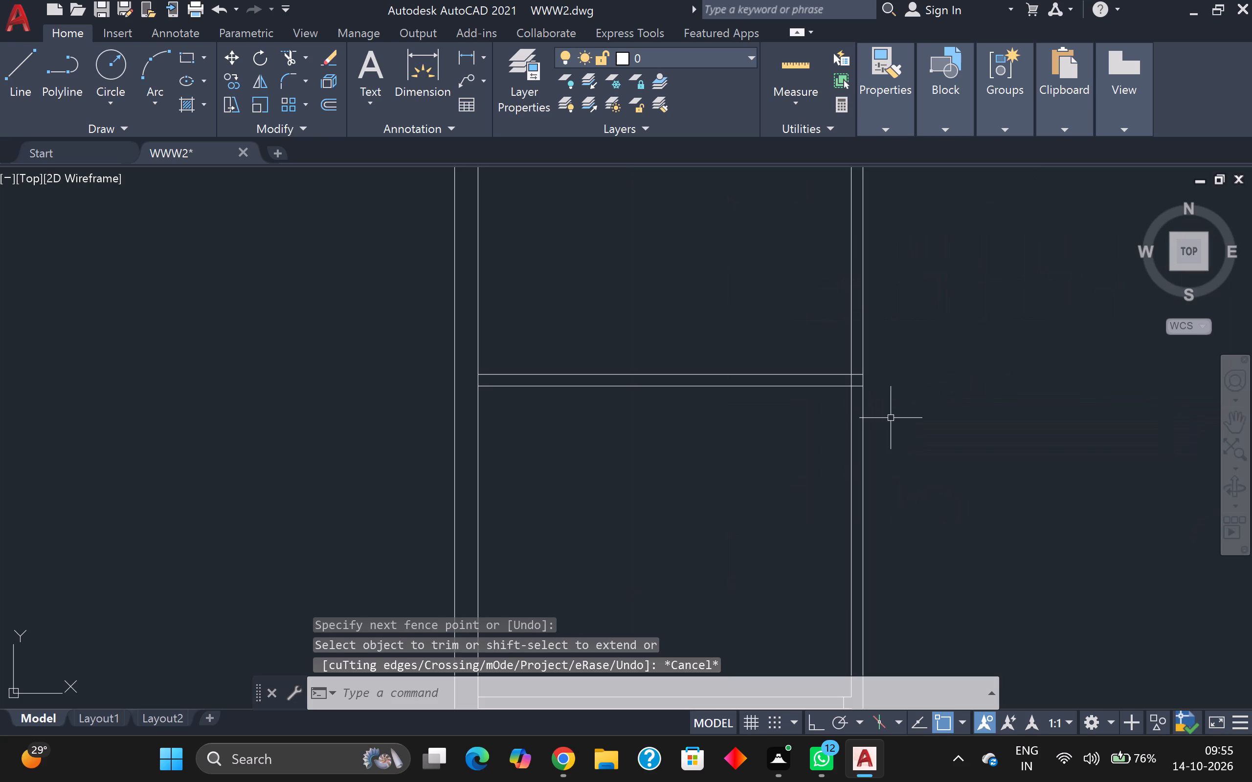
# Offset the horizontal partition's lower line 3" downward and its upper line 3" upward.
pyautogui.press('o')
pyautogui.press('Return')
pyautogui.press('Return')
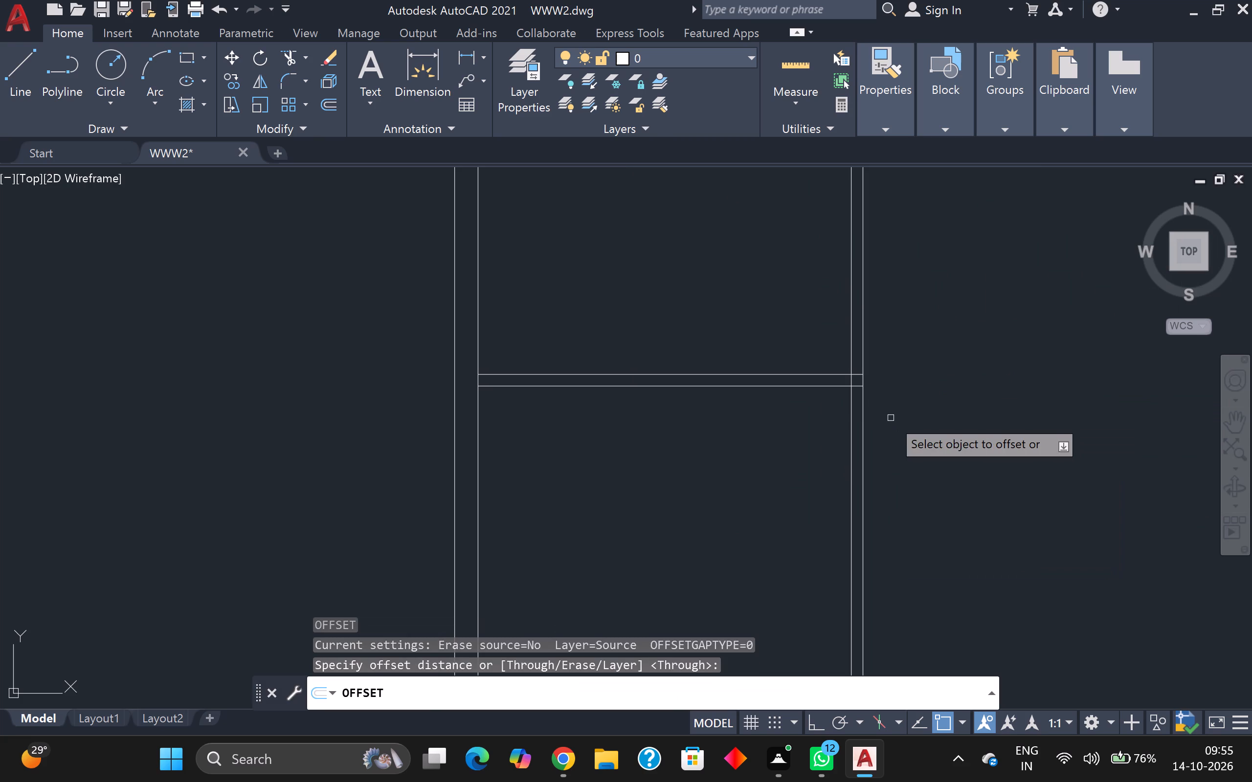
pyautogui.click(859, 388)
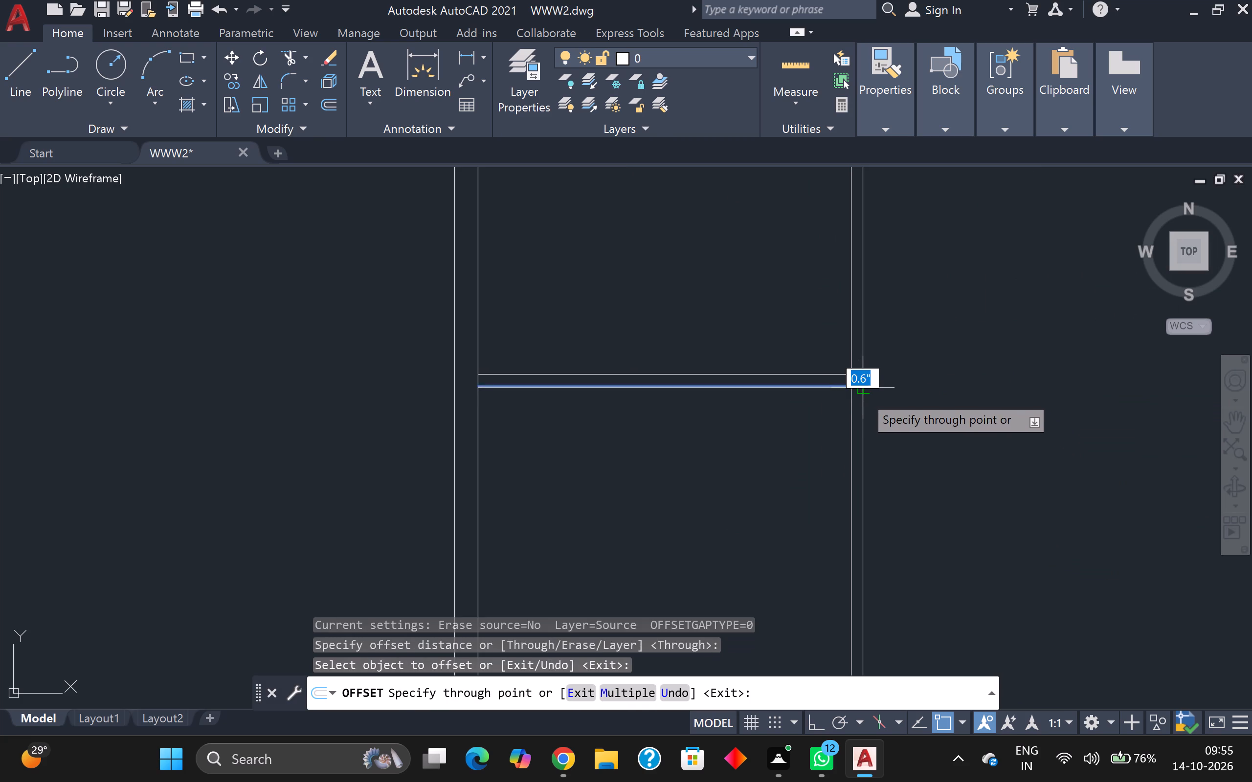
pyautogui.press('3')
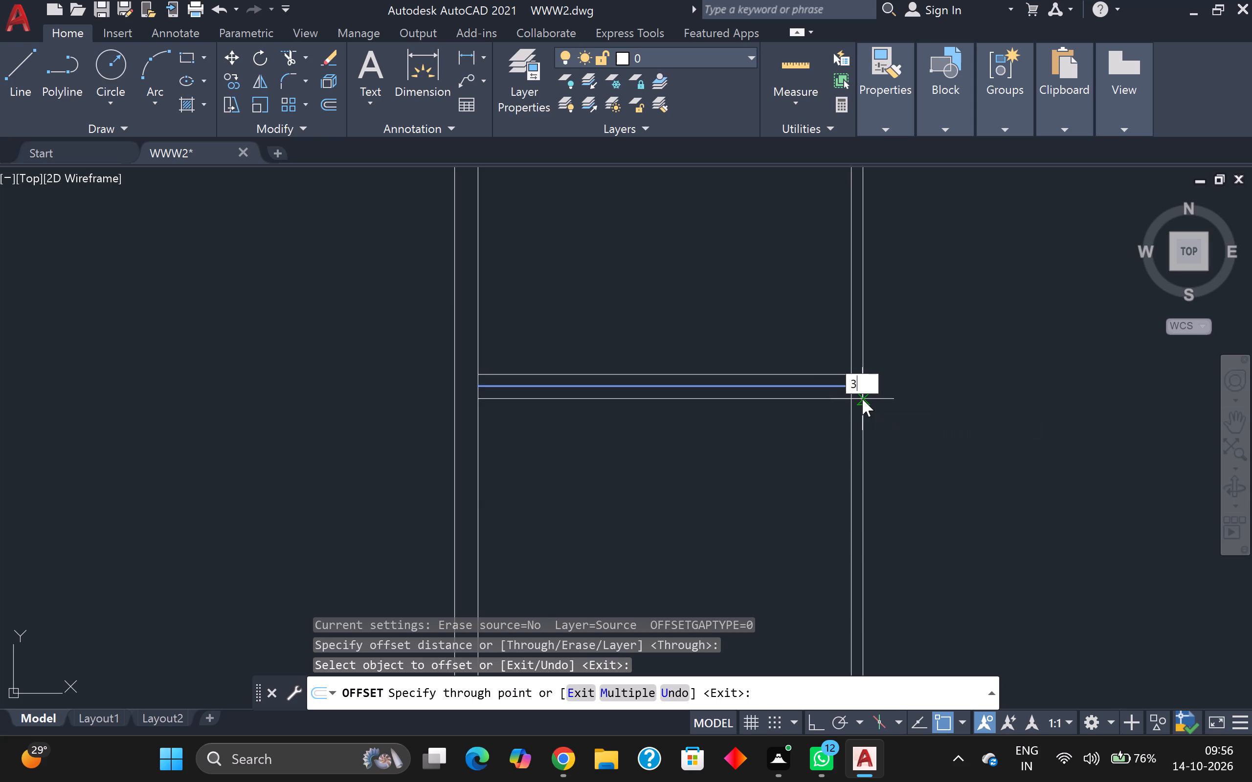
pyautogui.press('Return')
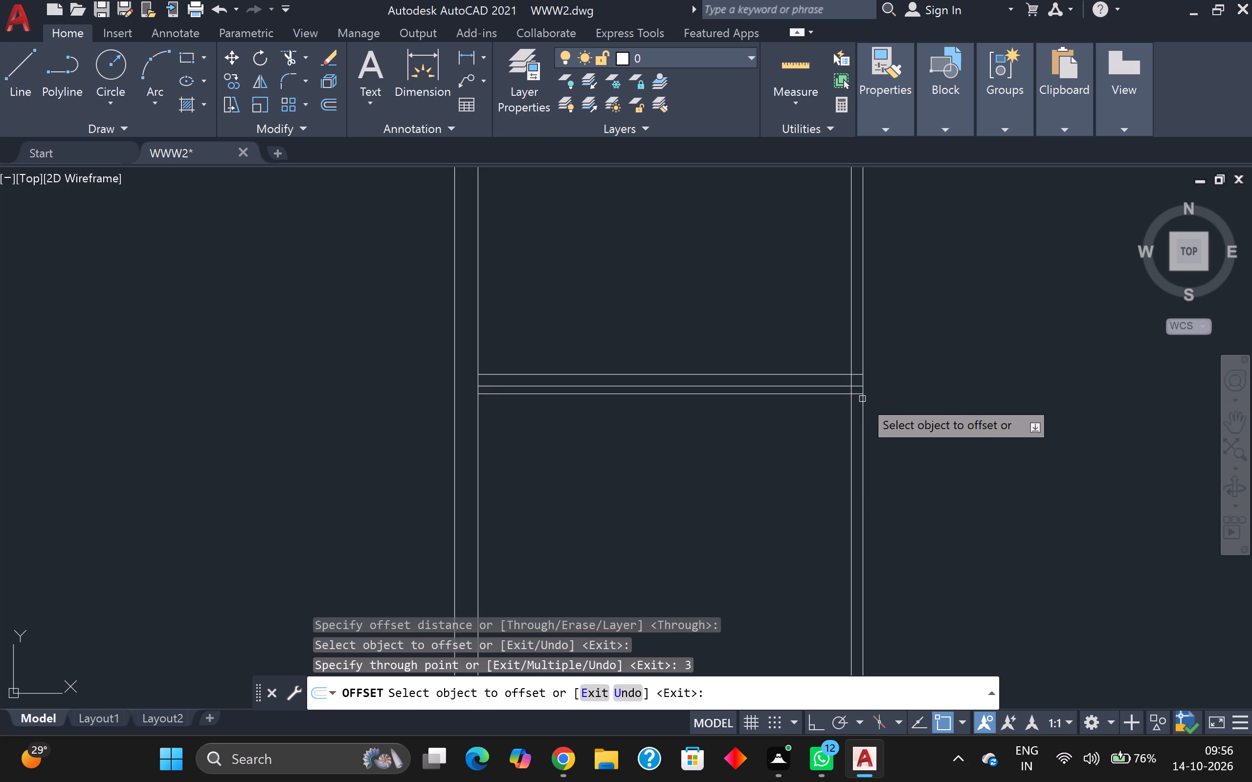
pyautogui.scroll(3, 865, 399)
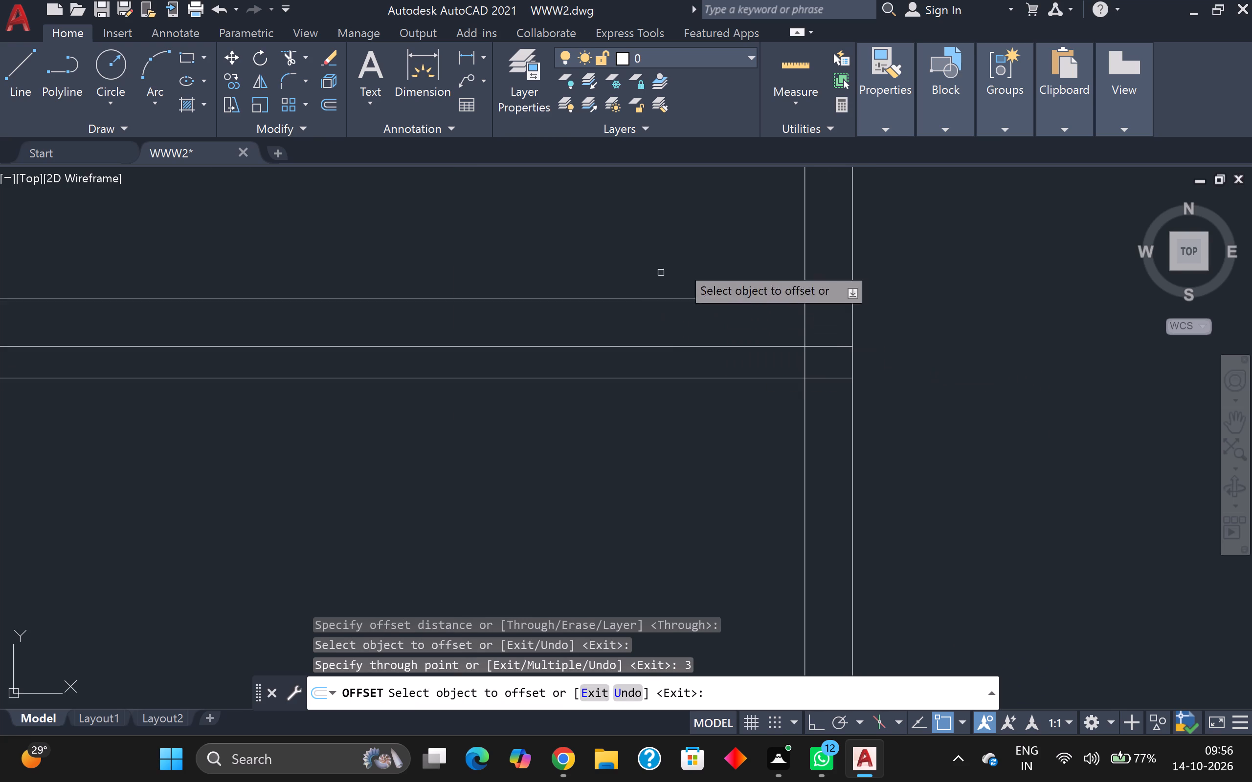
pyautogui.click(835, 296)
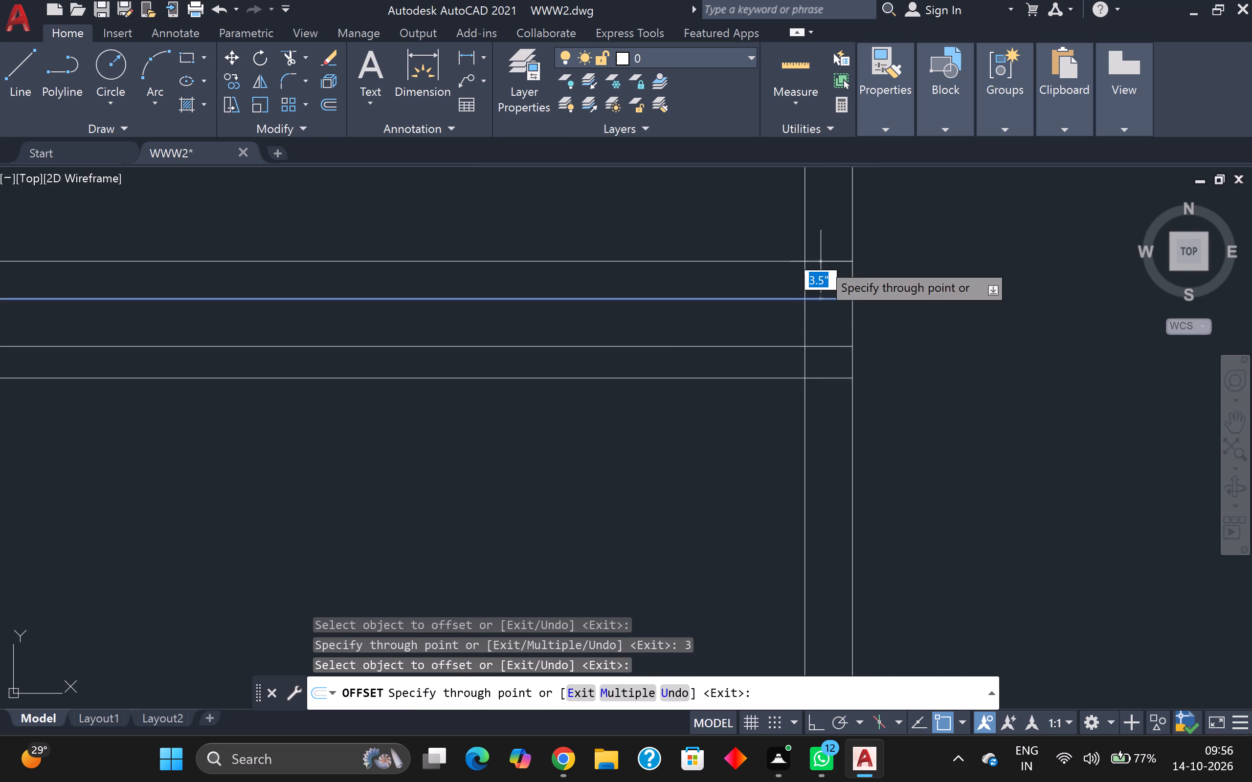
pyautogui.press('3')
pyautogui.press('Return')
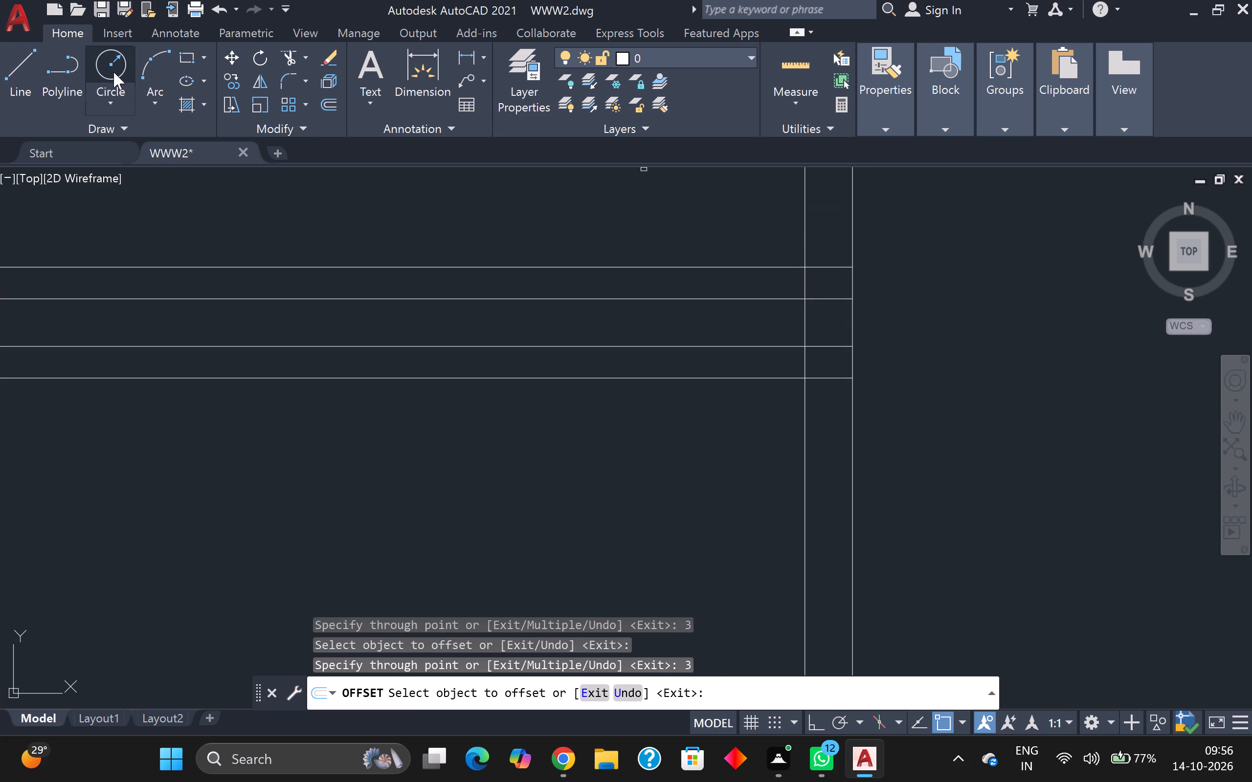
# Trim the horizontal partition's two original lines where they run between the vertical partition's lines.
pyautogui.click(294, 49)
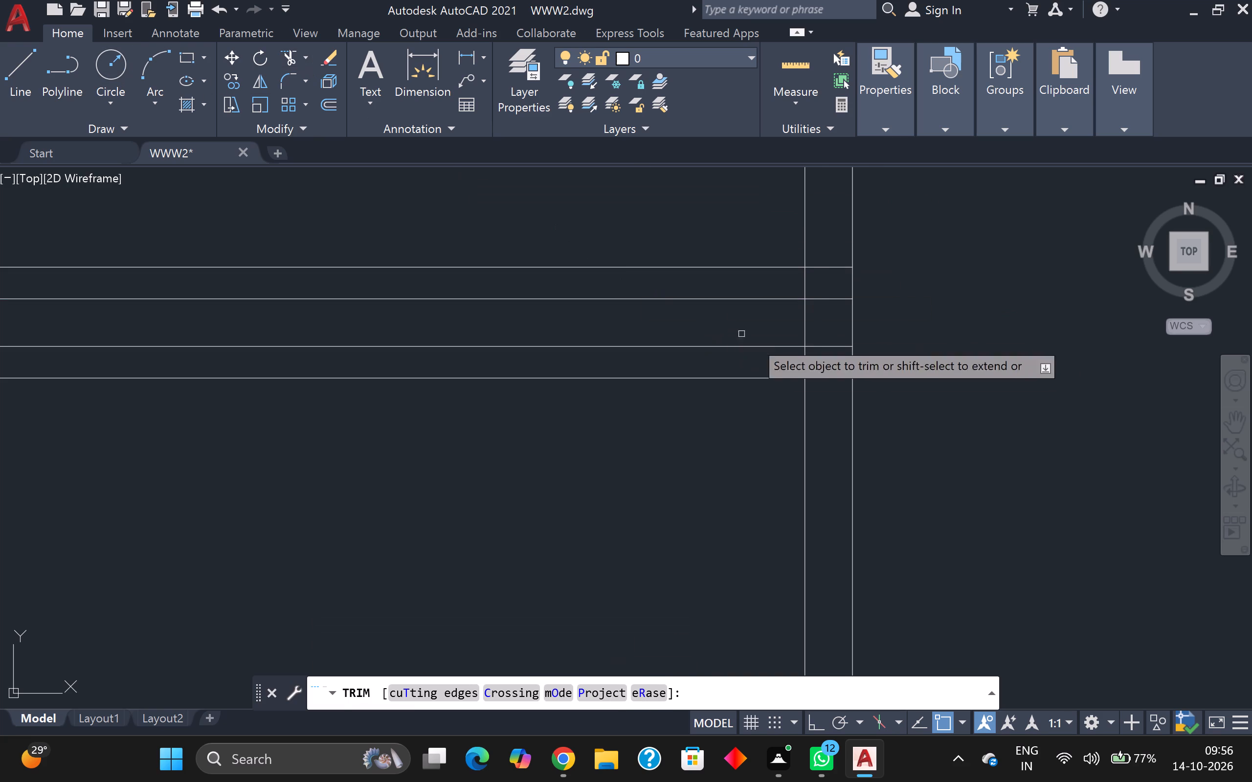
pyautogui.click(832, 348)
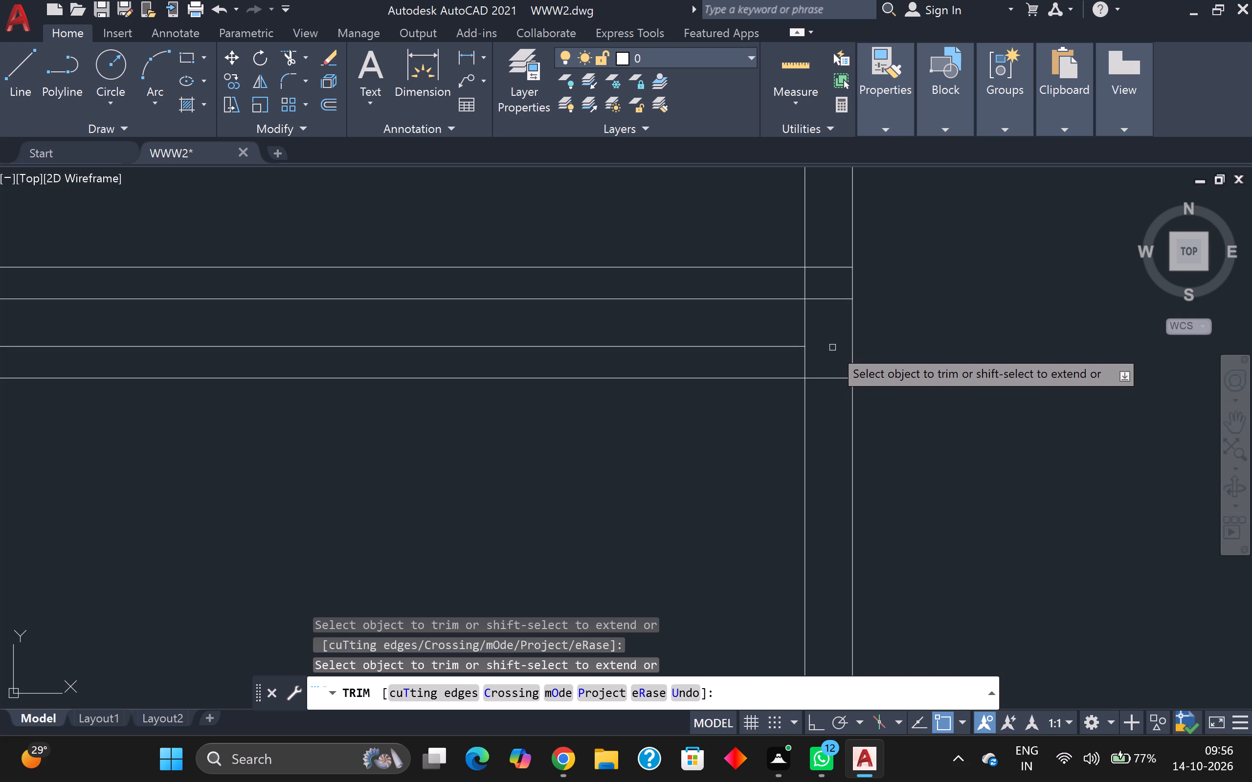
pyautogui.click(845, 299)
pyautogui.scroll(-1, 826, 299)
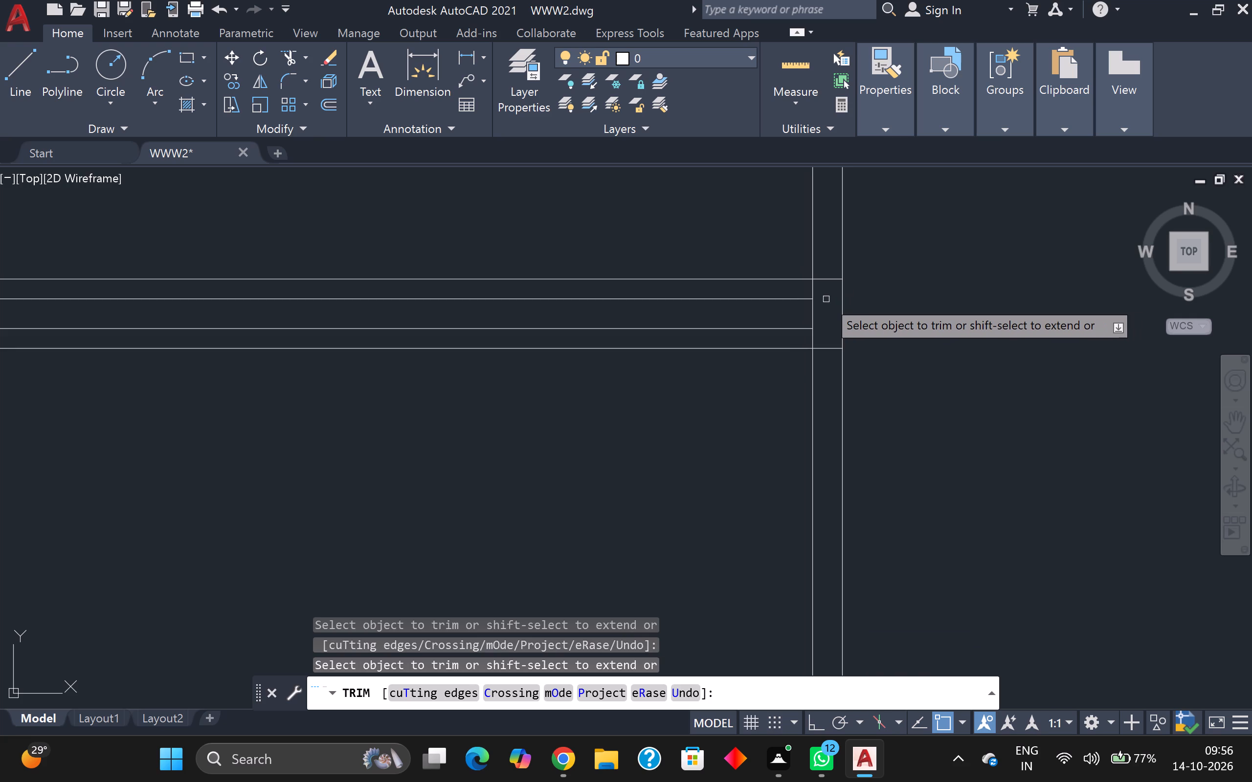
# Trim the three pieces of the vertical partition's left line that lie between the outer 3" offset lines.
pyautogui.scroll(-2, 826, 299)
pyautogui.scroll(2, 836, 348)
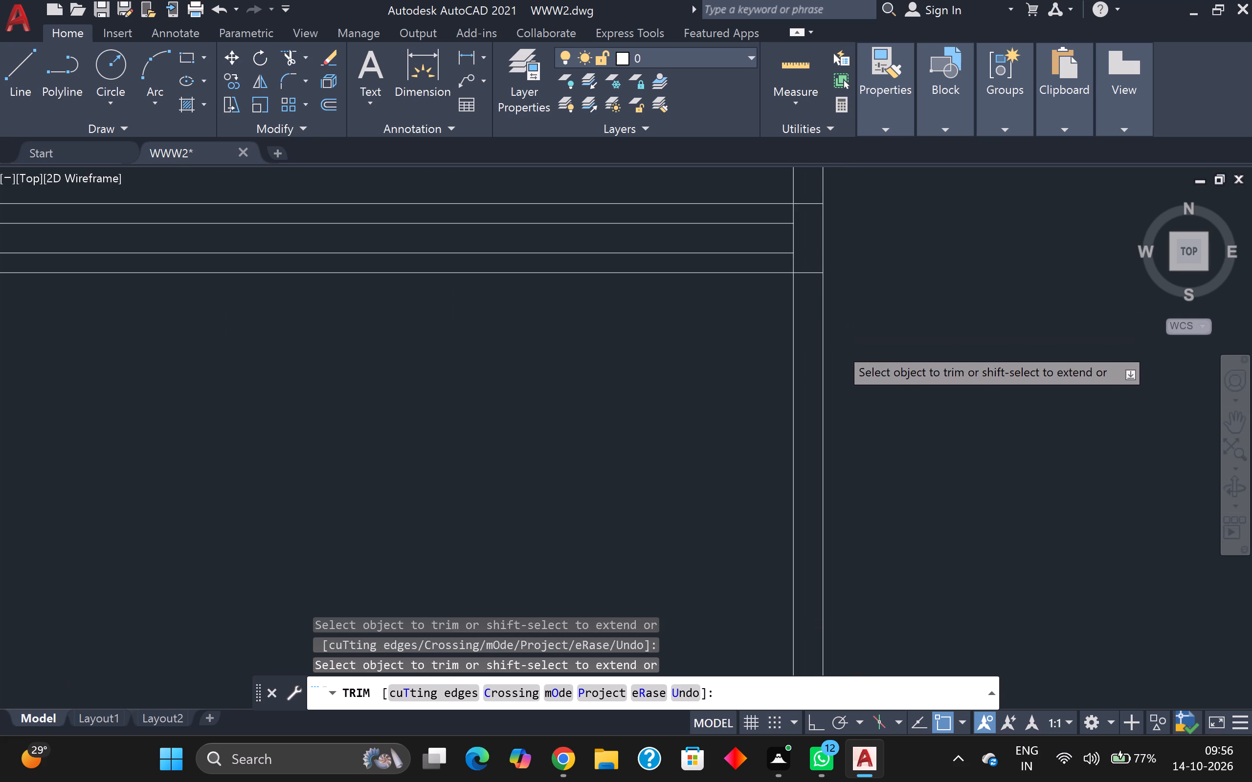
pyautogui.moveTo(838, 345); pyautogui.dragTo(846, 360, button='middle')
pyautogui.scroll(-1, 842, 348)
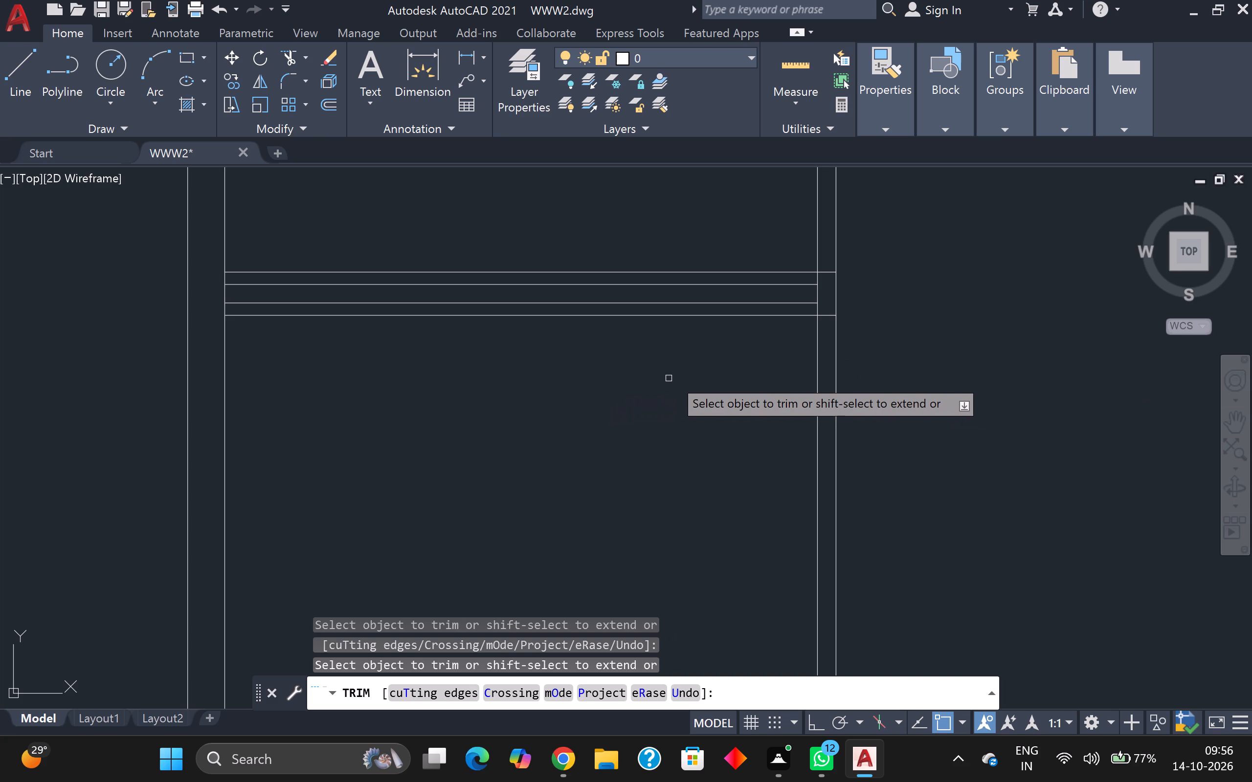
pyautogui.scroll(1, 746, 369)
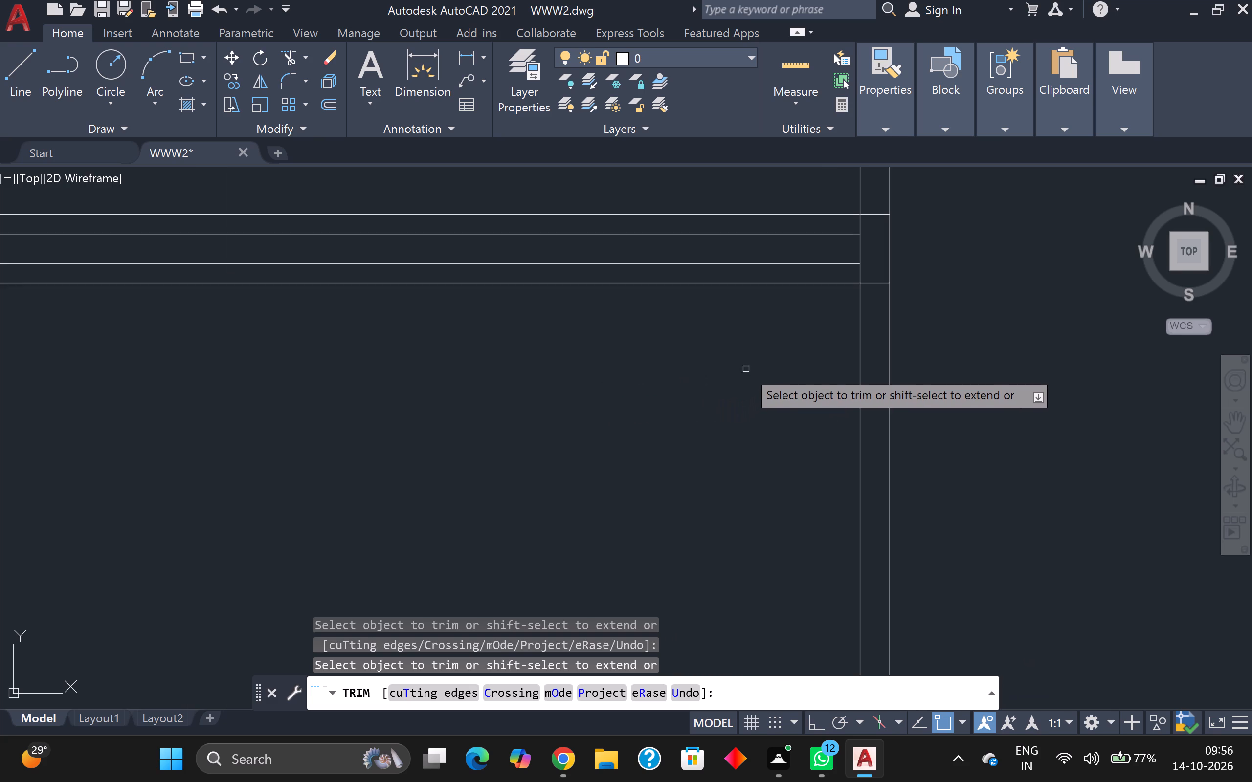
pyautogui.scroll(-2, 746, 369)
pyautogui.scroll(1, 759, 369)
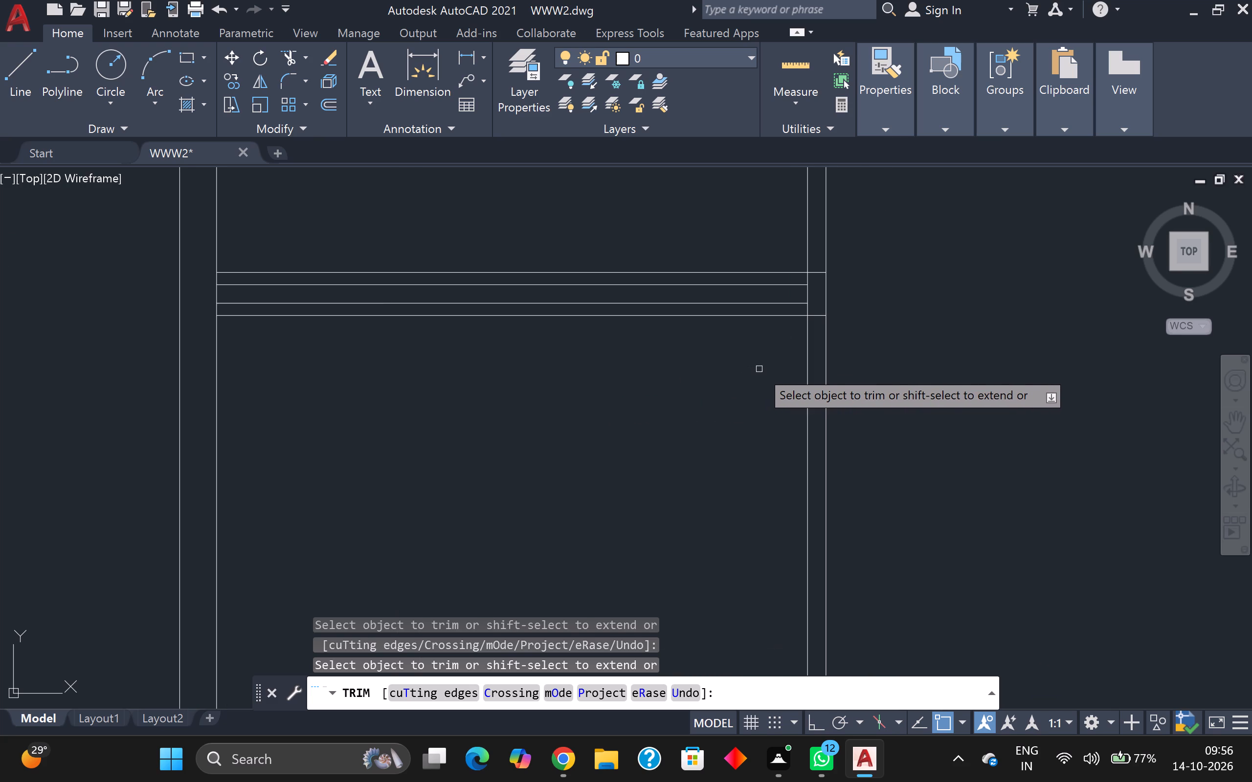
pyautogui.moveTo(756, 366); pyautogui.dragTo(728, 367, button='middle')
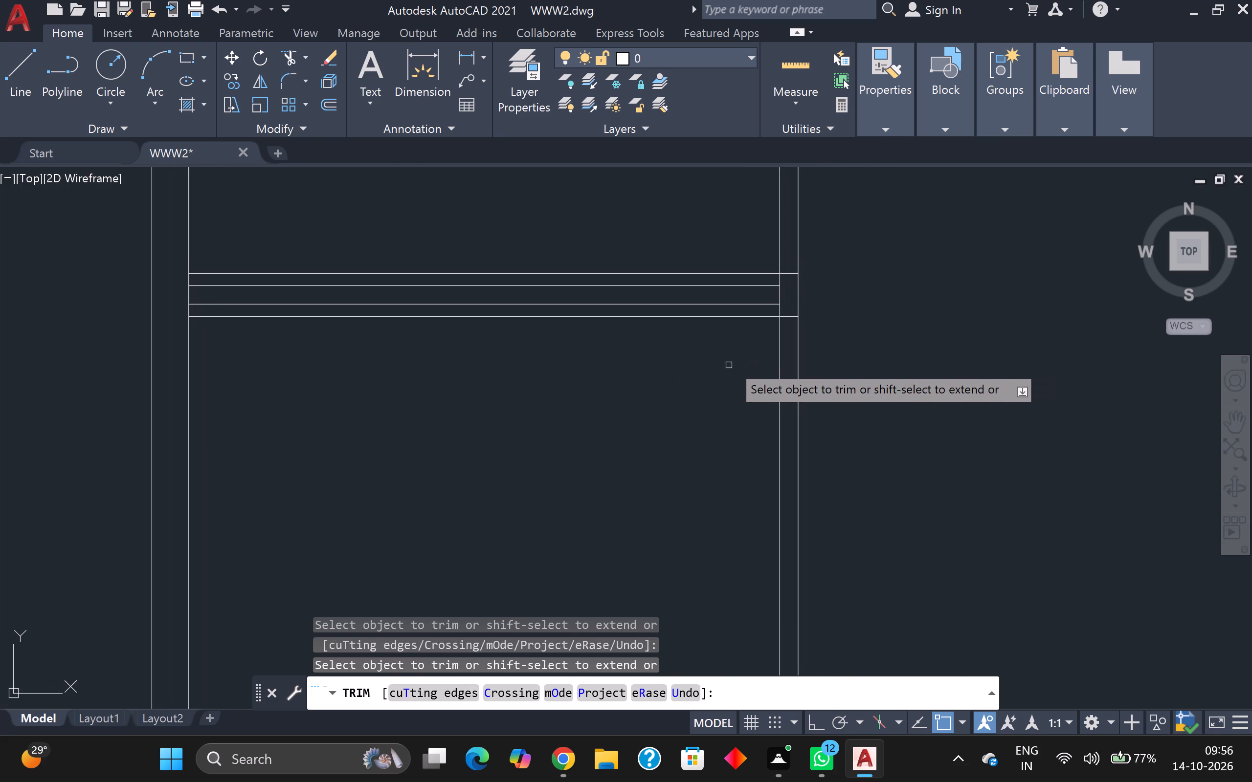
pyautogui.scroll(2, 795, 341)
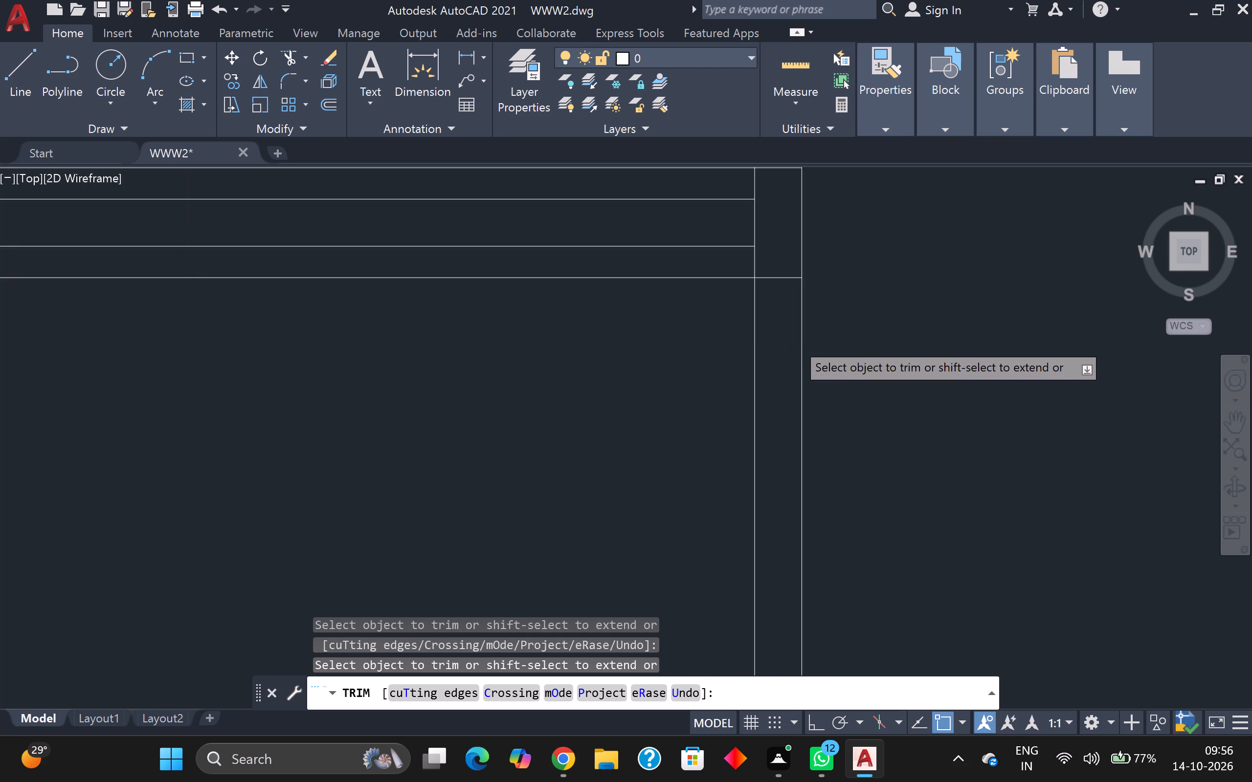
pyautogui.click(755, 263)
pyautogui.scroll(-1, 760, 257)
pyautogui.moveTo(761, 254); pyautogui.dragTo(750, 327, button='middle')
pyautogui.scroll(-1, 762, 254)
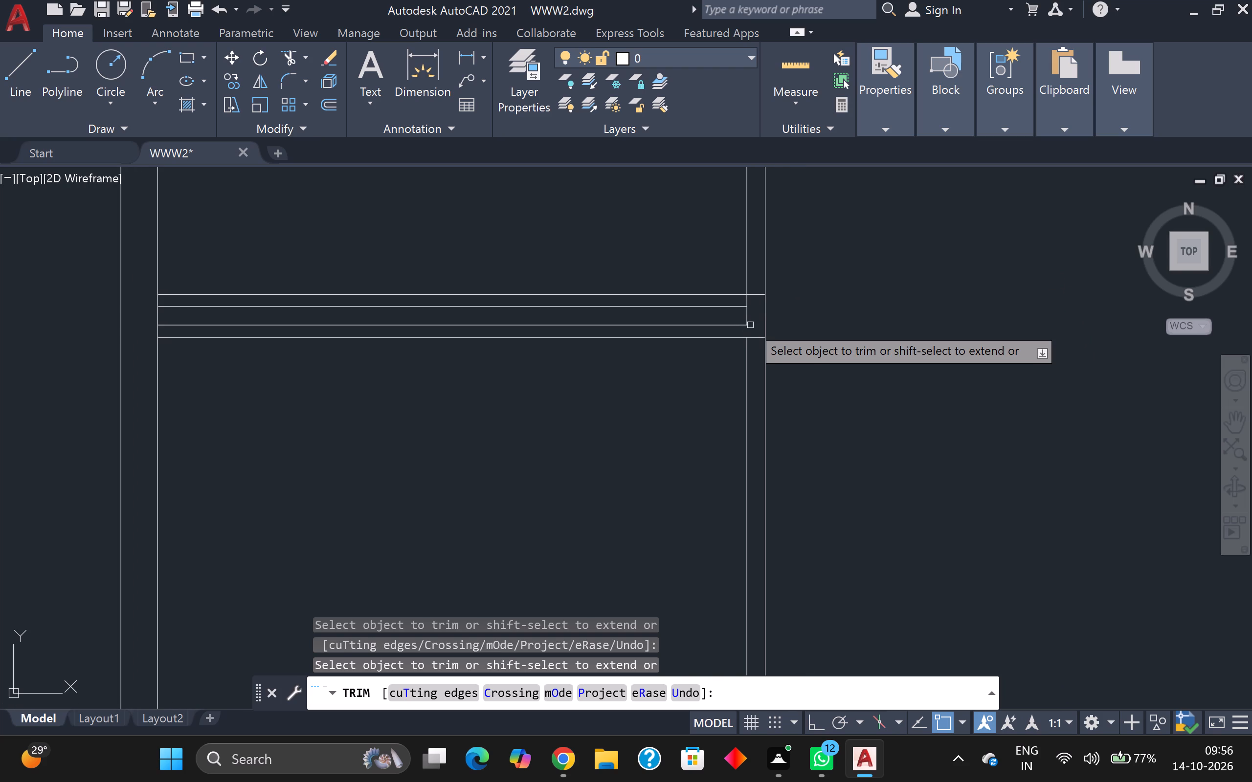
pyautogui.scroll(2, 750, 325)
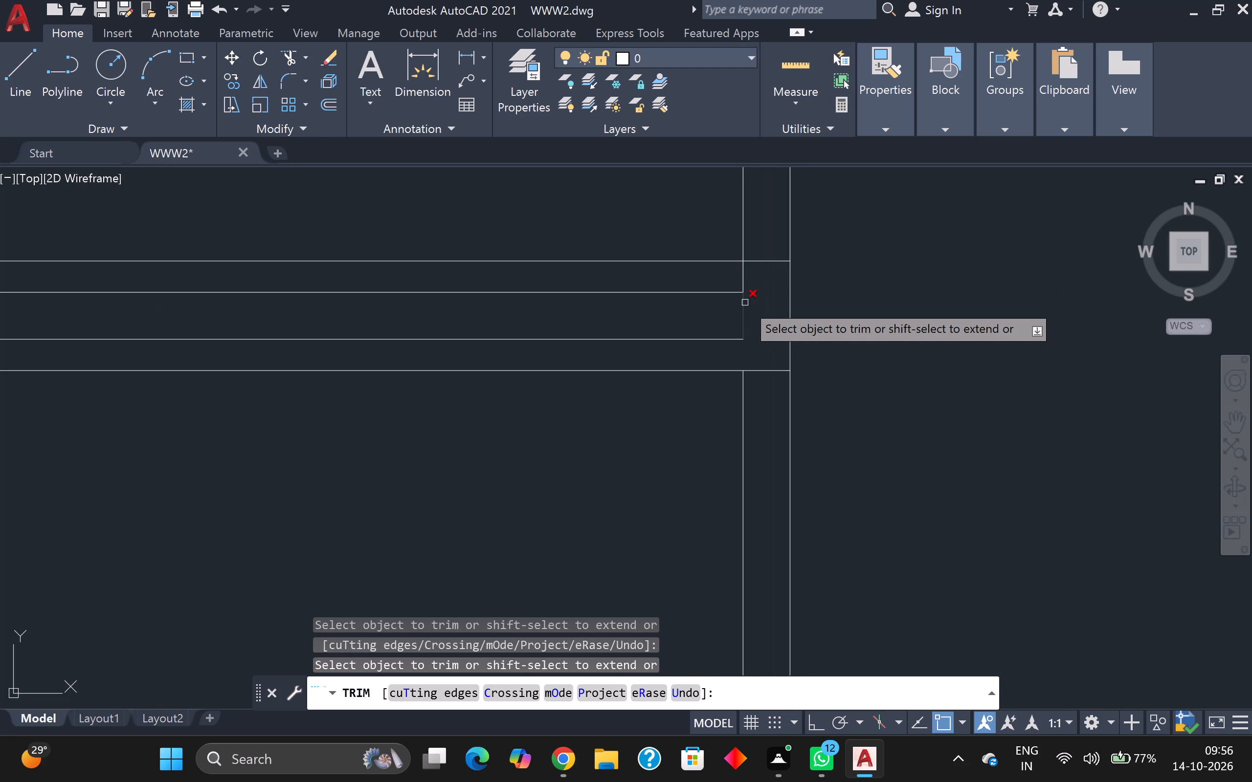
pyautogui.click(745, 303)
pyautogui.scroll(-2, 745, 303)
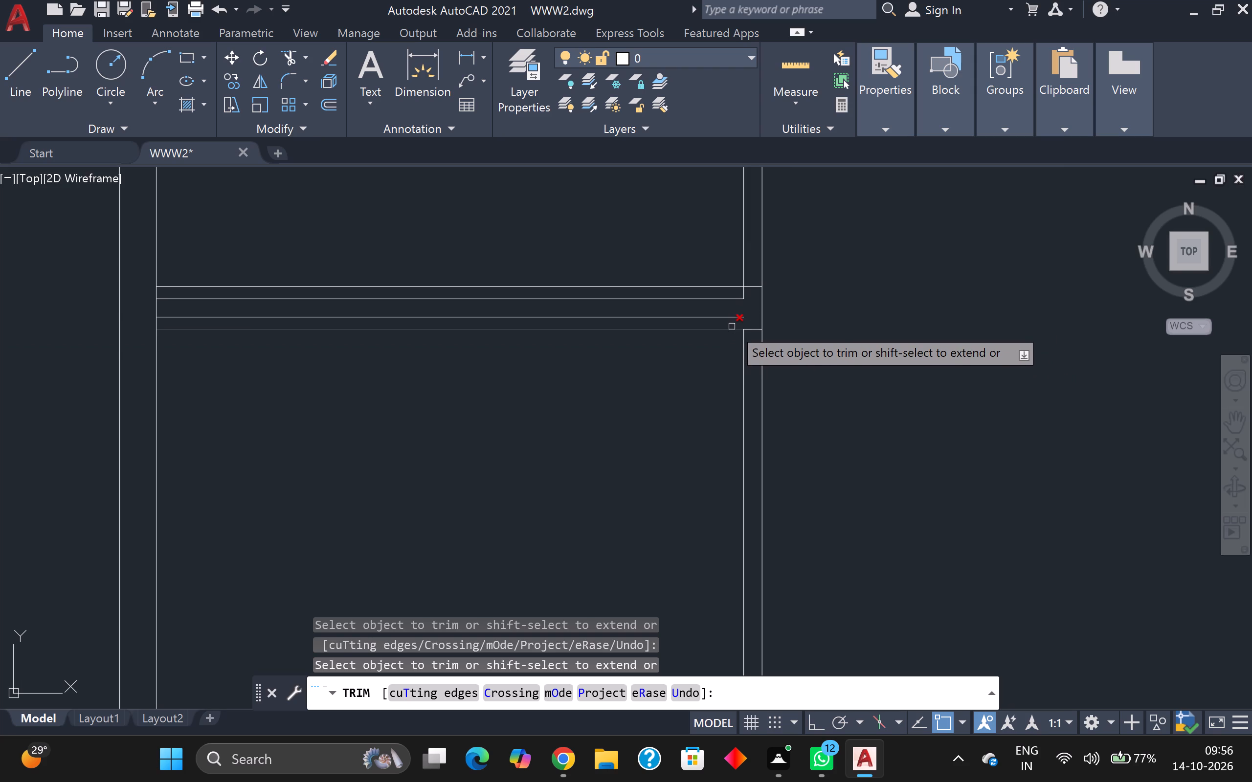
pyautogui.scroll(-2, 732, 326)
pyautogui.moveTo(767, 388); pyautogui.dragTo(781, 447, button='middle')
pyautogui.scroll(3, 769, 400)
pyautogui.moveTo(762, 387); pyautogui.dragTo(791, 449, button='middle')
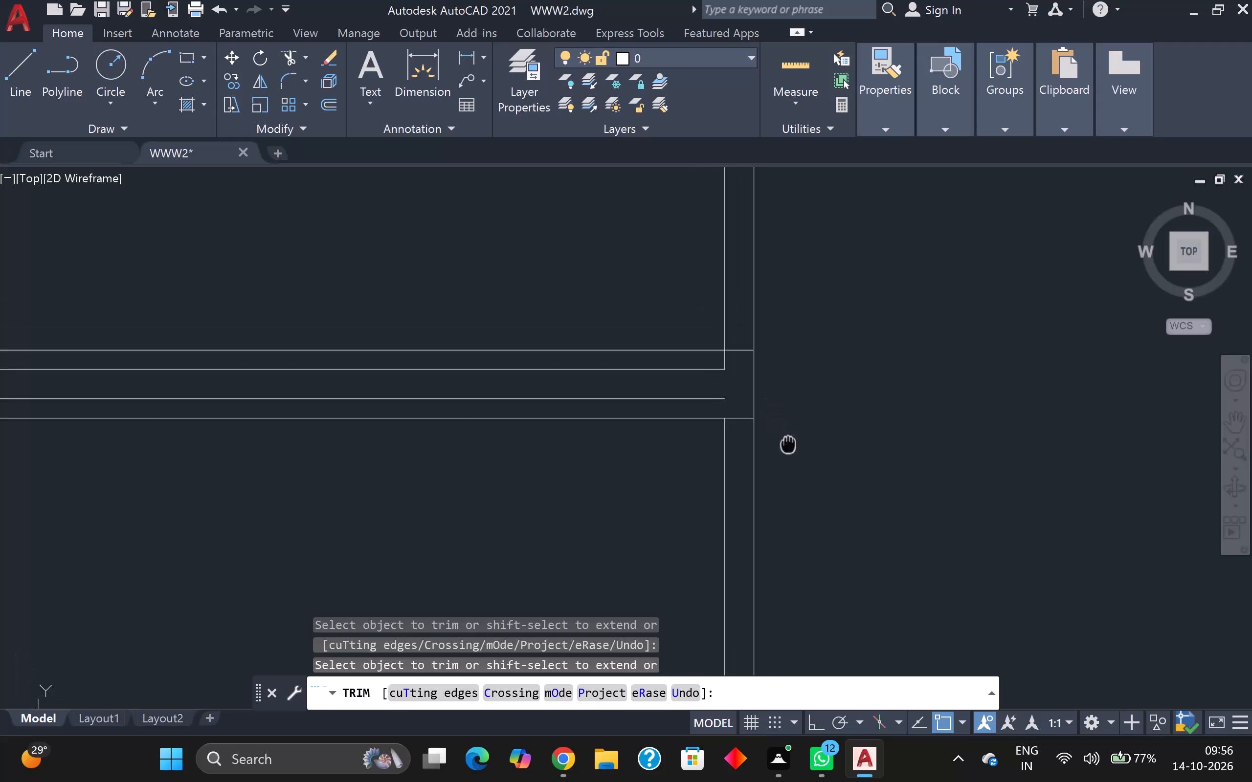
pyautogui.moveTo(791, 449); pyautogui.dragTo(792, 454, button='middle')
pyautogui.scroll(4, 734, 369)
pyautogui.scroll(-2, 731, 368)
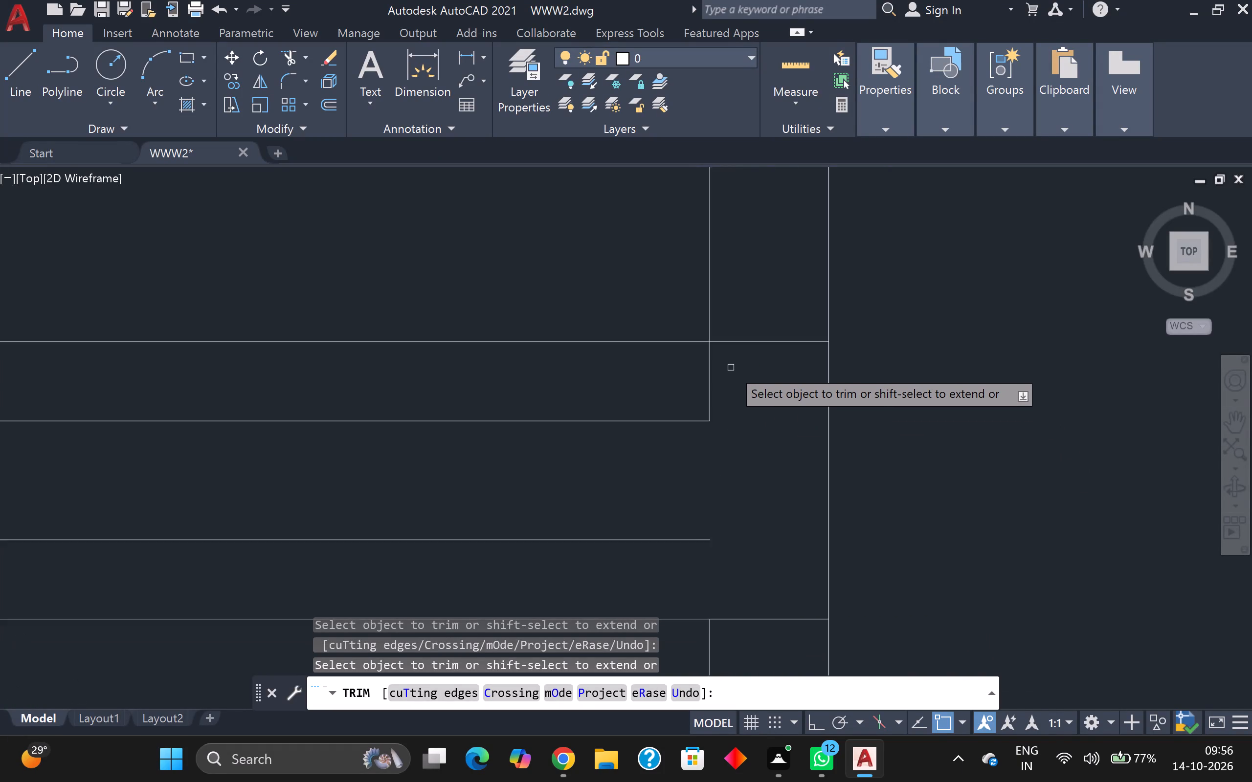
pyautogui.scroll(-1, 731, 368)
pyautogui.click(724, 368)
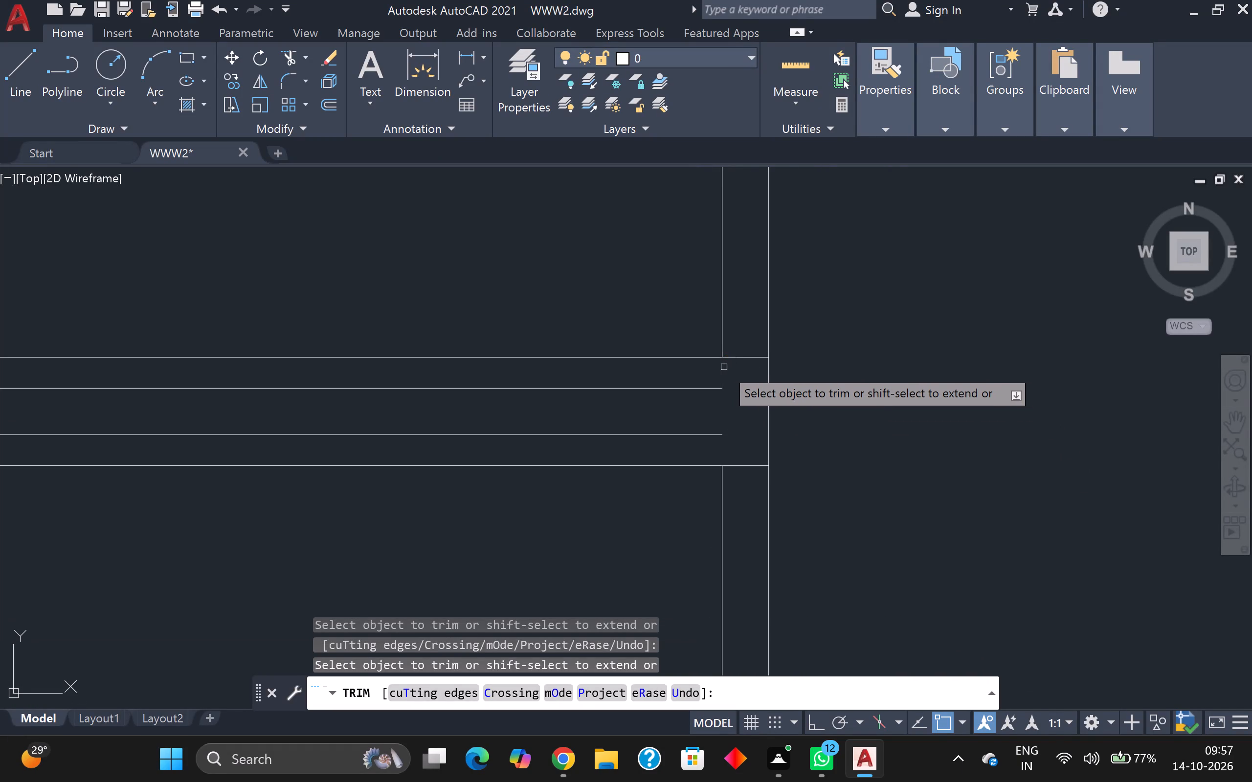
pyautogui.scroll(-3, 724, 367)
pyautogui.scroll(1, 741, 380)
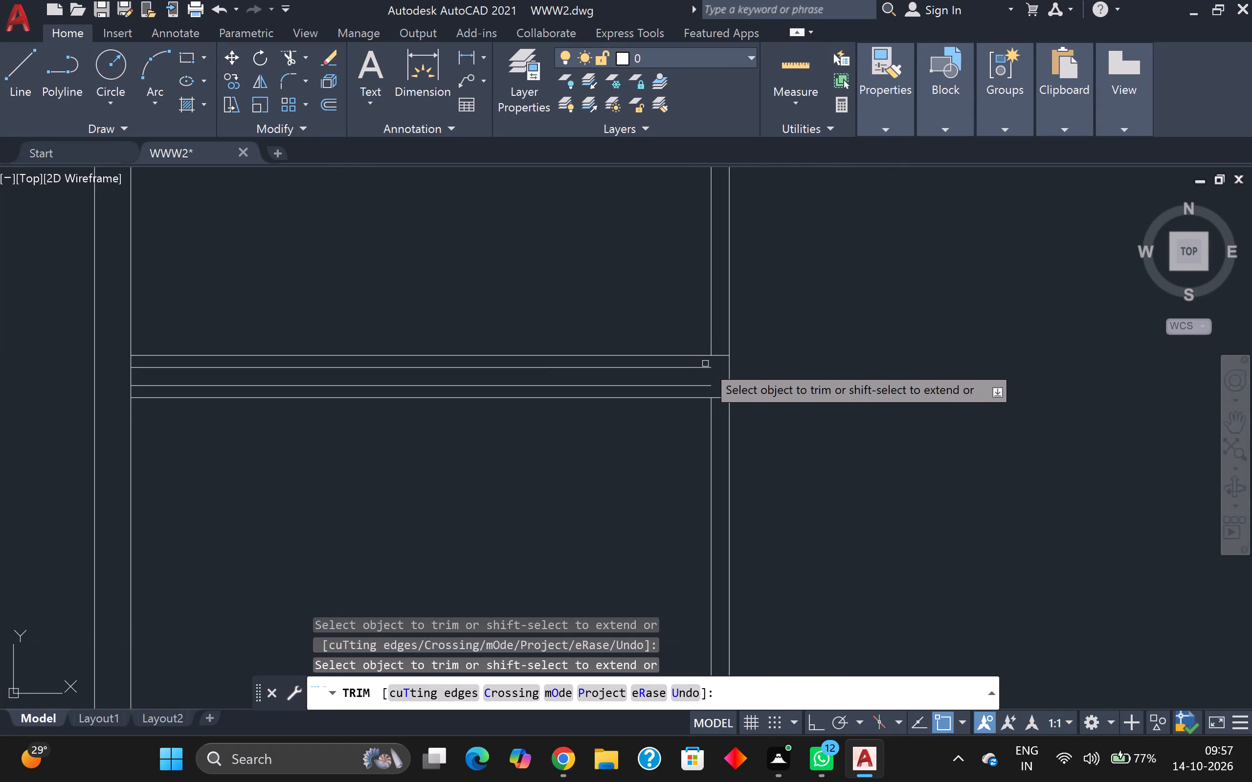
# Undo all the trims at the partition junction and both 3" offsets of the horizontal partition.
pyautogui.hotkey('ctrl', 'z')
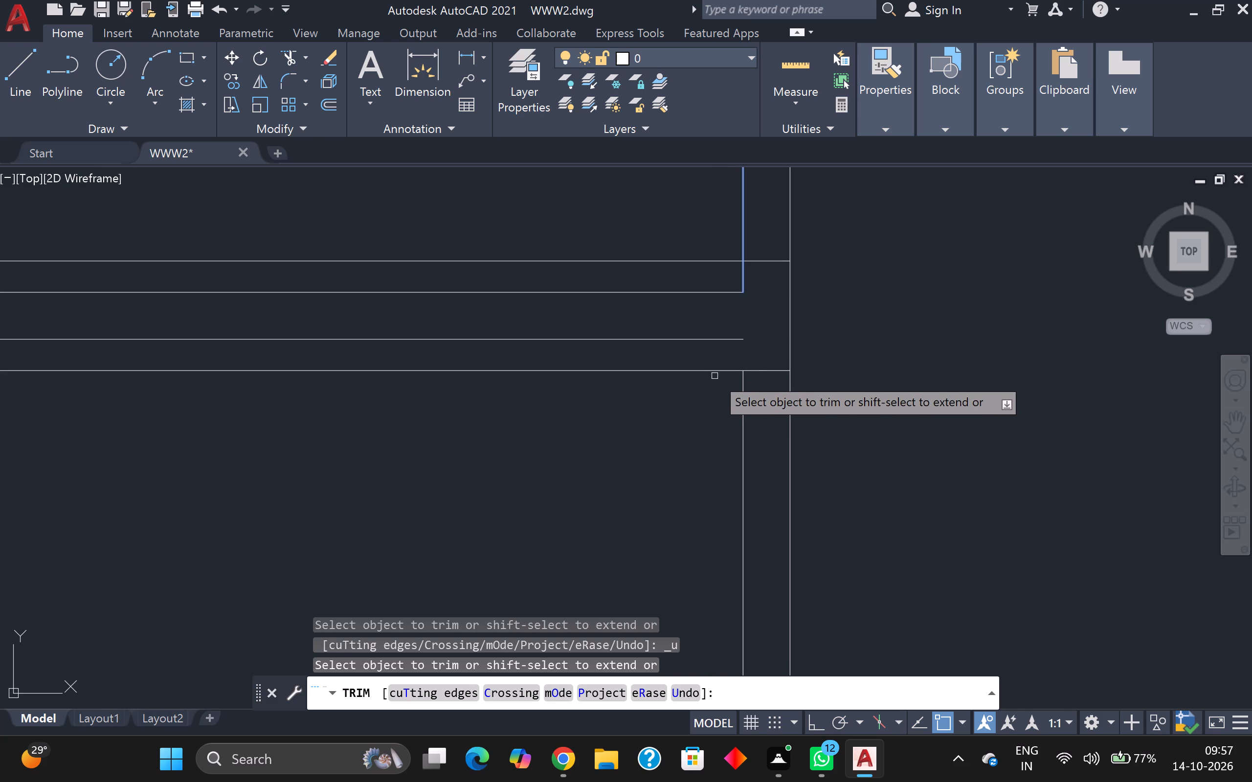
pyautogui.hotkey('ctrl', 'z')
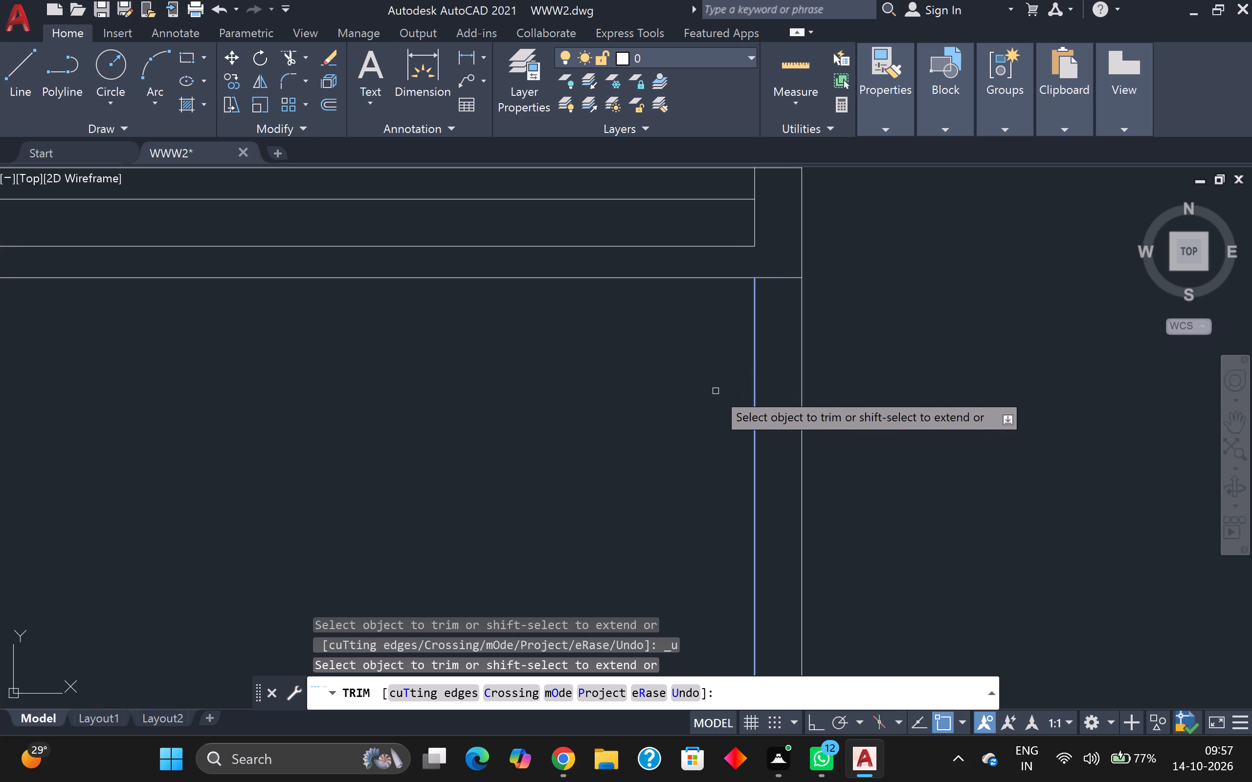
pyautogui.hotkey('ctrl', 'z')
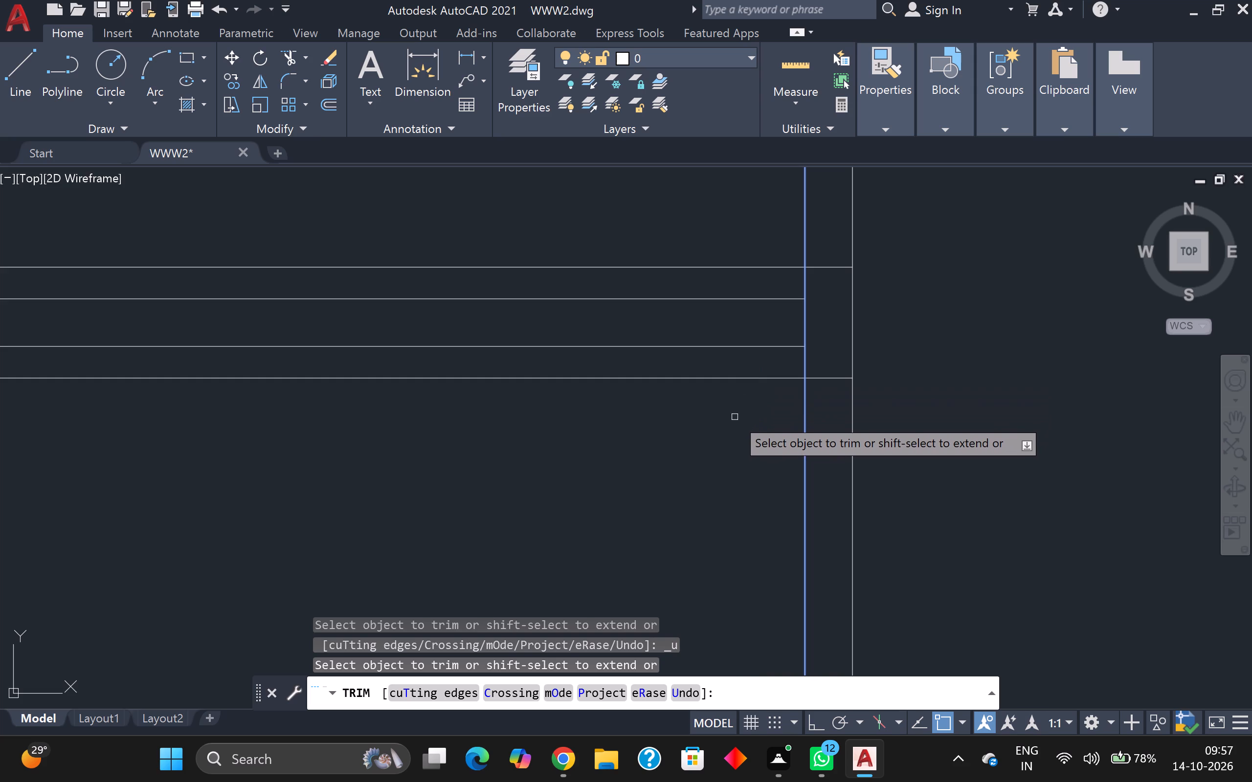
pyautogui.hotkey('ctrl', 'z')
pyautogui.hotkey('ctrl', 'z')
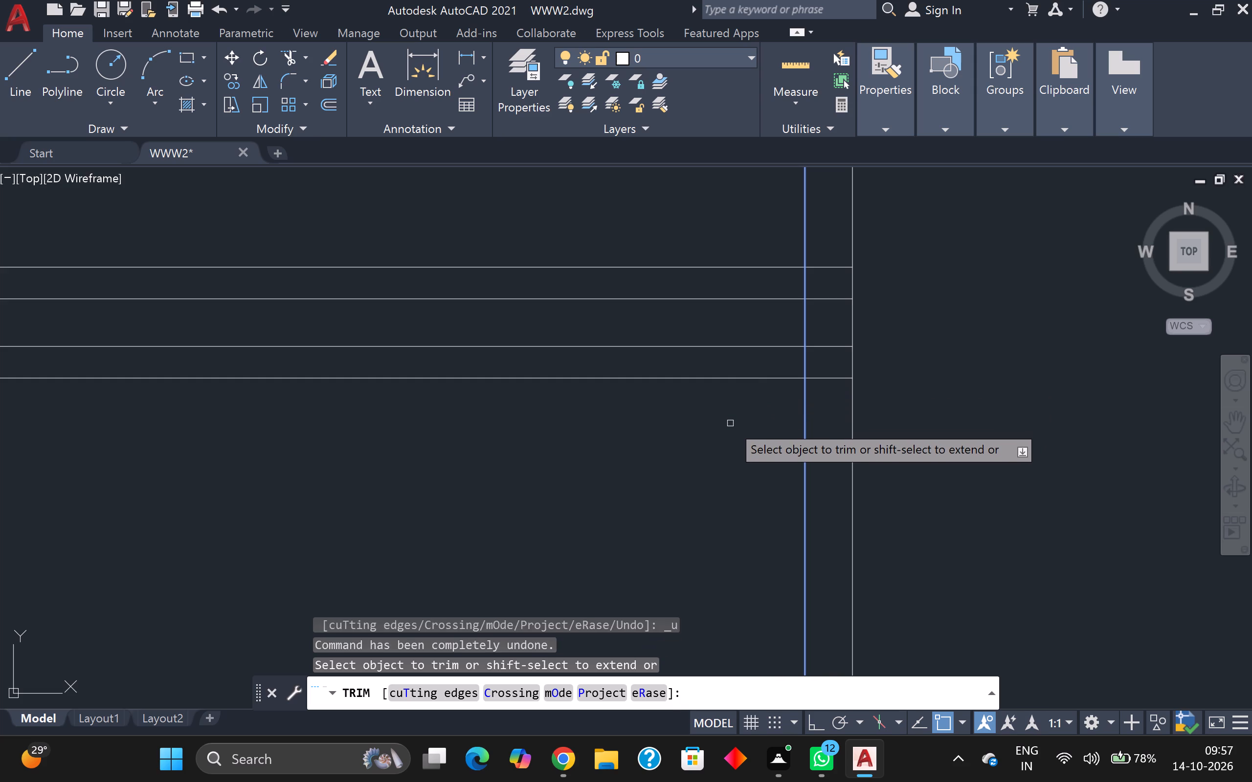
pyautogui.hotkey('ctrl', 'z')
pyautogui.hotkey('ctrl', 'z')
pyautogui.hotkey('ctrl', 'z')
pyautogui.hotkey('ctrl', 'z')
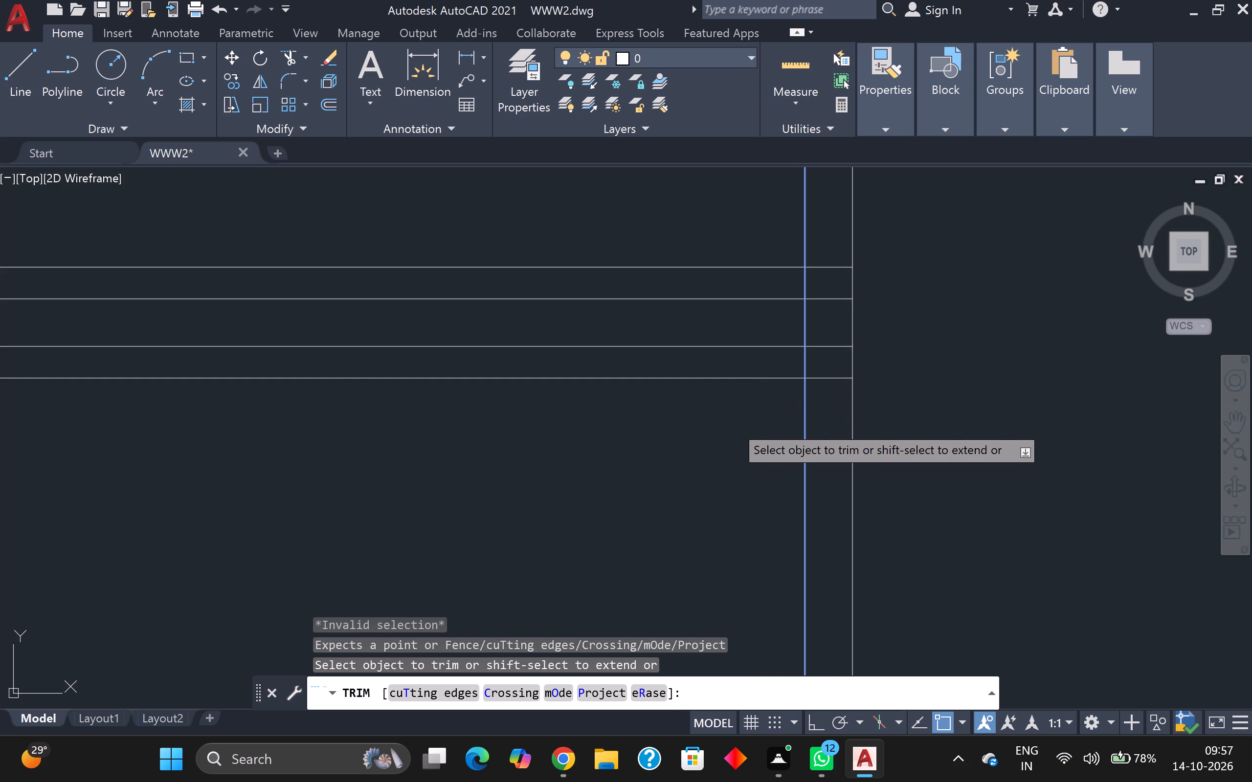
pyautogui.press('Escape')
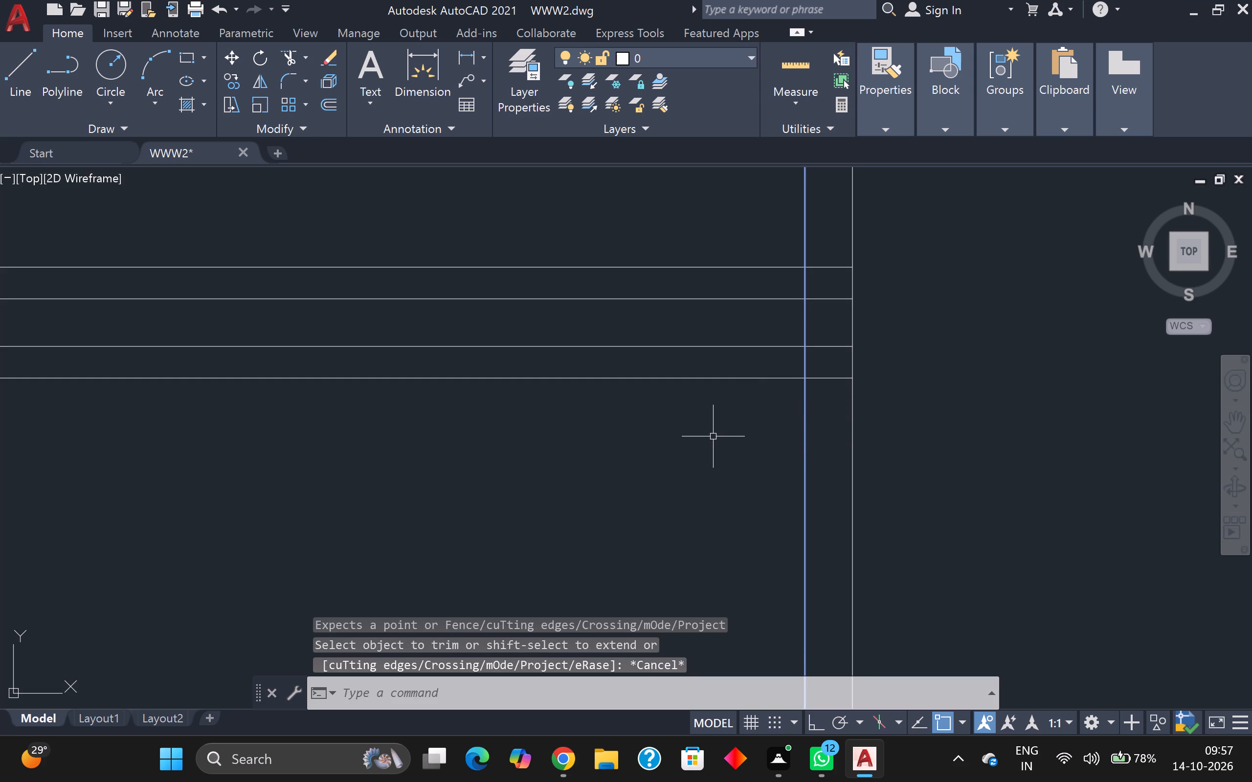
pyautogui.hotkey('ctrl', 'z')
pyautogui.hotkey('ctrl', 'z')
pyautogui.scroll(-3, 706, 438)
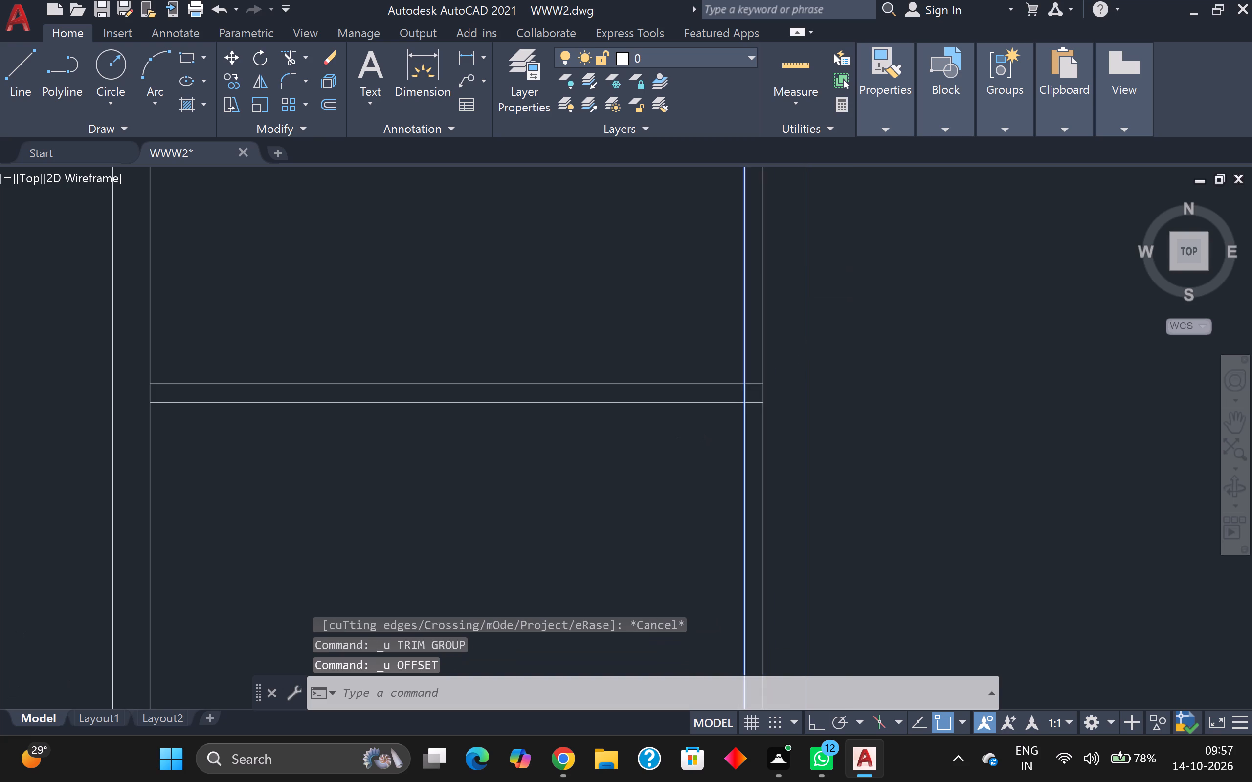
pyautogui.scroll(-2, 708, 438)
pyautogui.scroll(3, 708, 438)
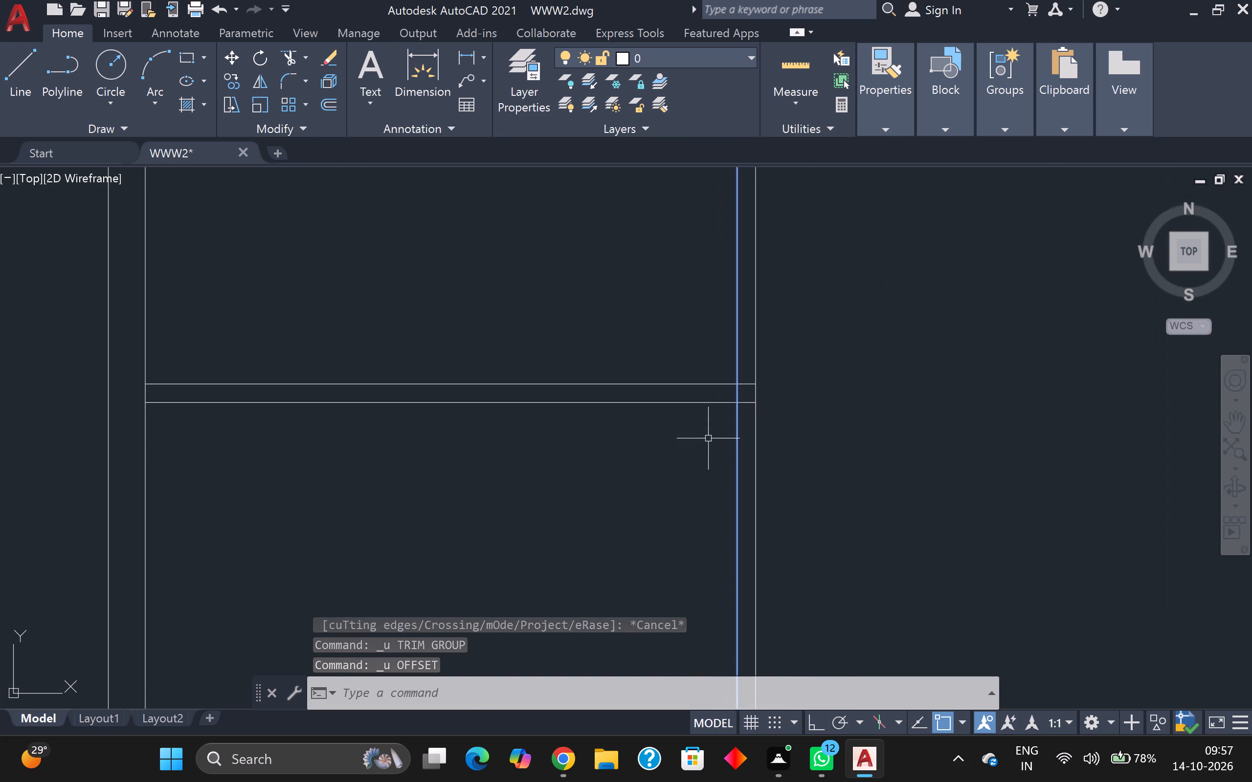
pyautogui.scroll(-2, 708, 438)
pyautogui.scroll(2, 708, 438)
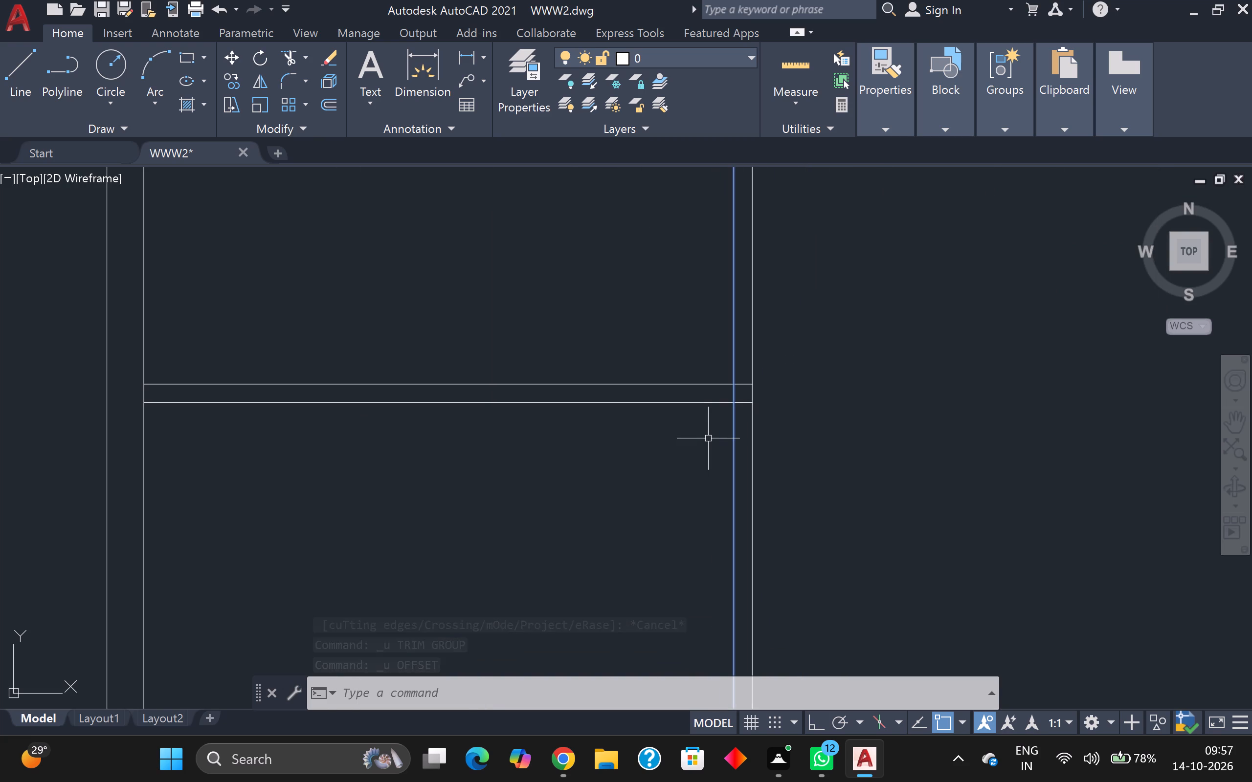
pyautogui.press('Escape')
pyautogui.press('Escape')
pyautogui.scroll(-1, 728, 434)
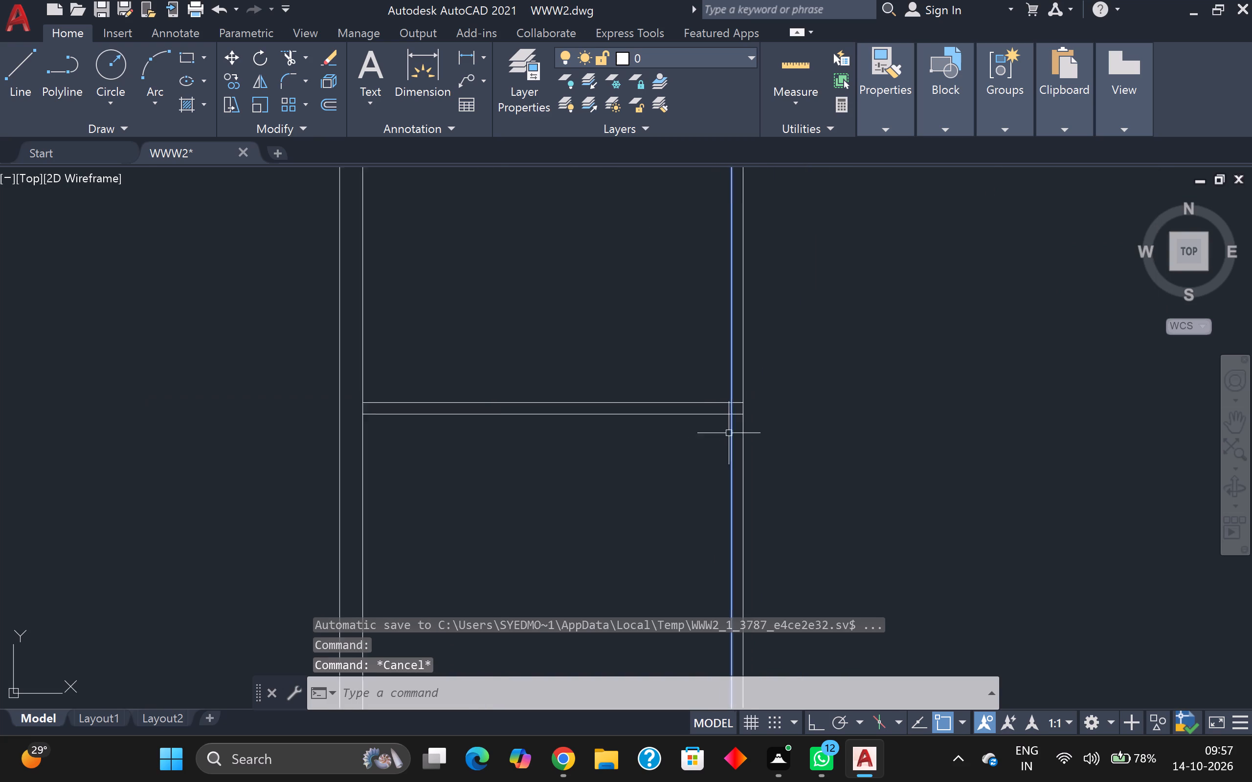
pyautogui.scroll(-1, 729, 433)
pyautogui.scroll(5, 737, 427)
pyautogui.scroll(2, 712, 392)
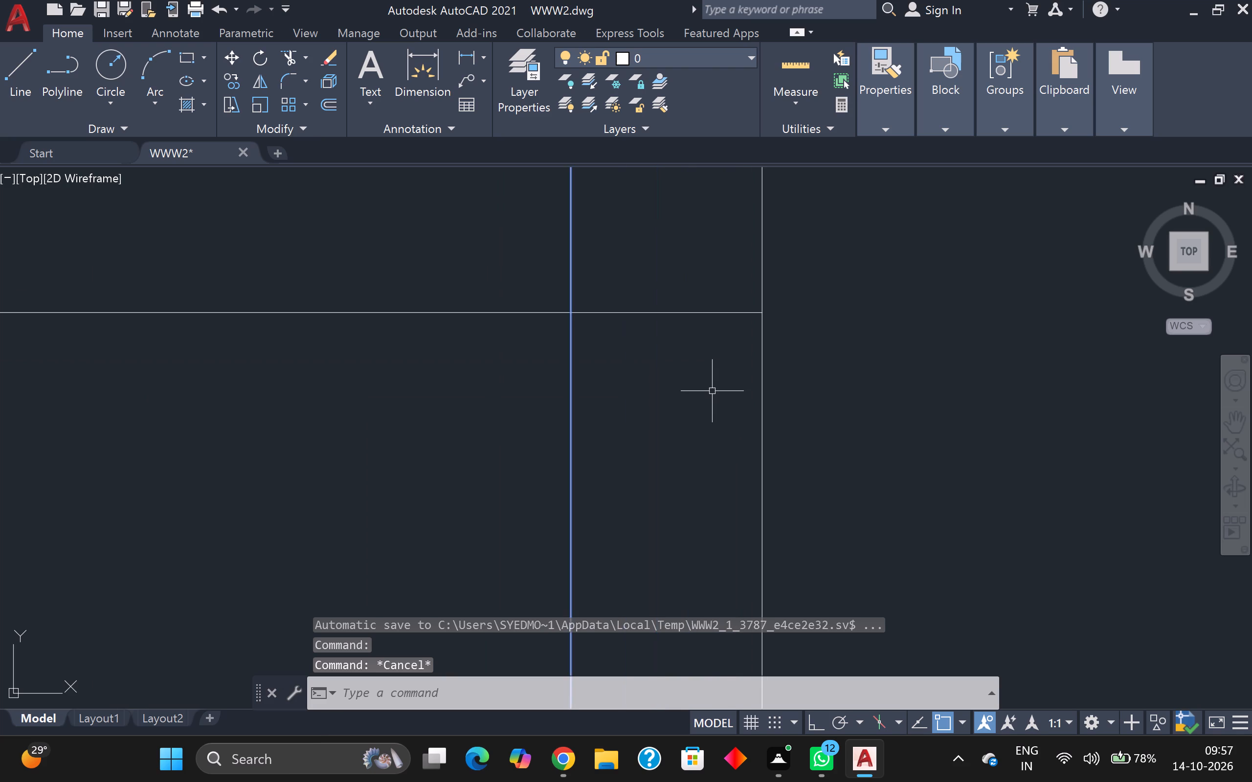
# Offset the horizontal partition's lower line 3" downward and its upper line 3" upward.
pyautogui.scroll(-2, 712, 391)
pyautogui.press('o')
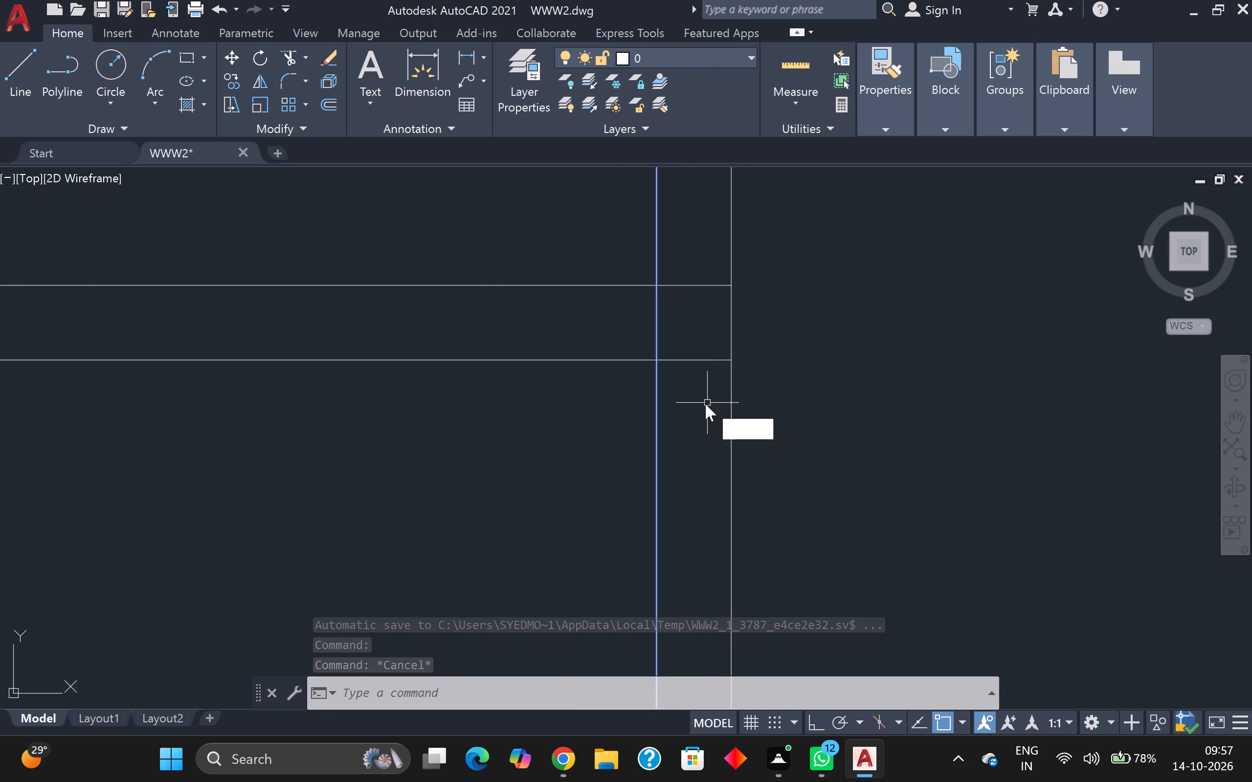
pyautogui.press('Return')
pyautogui.press('Return')
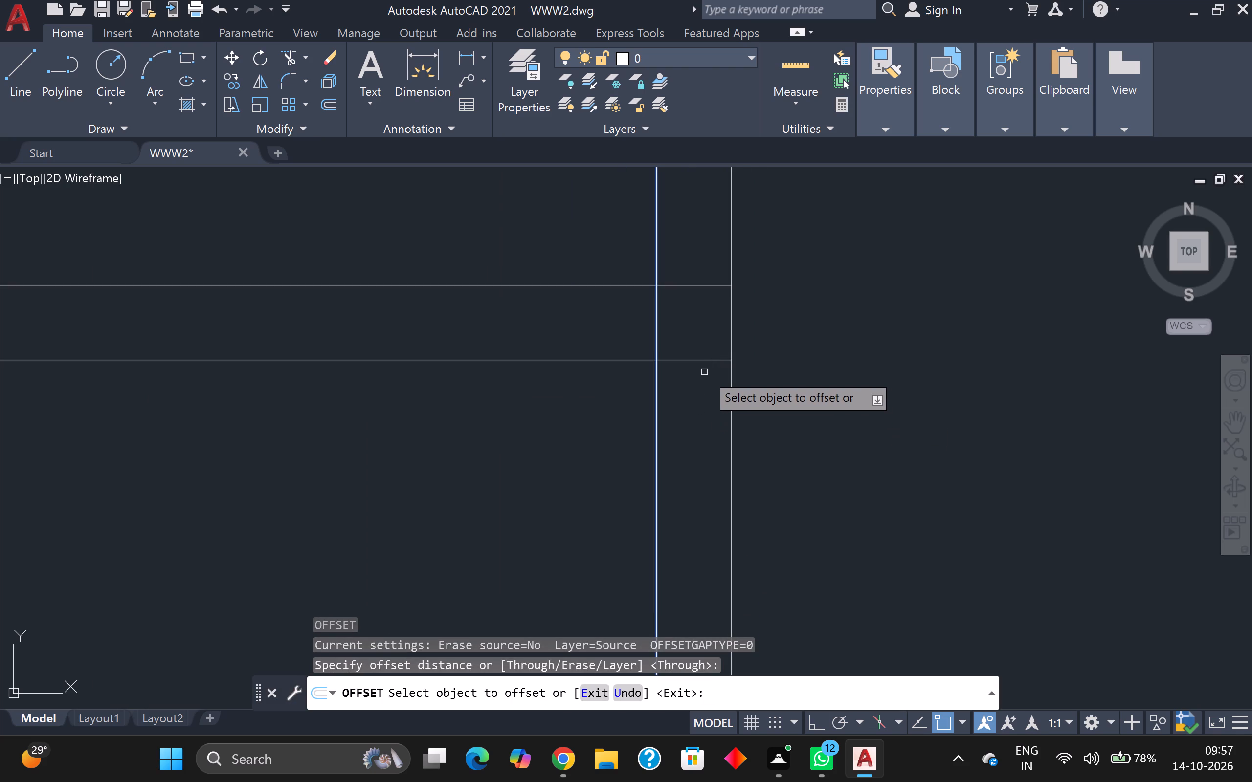
pyautogui.click(707, 359)
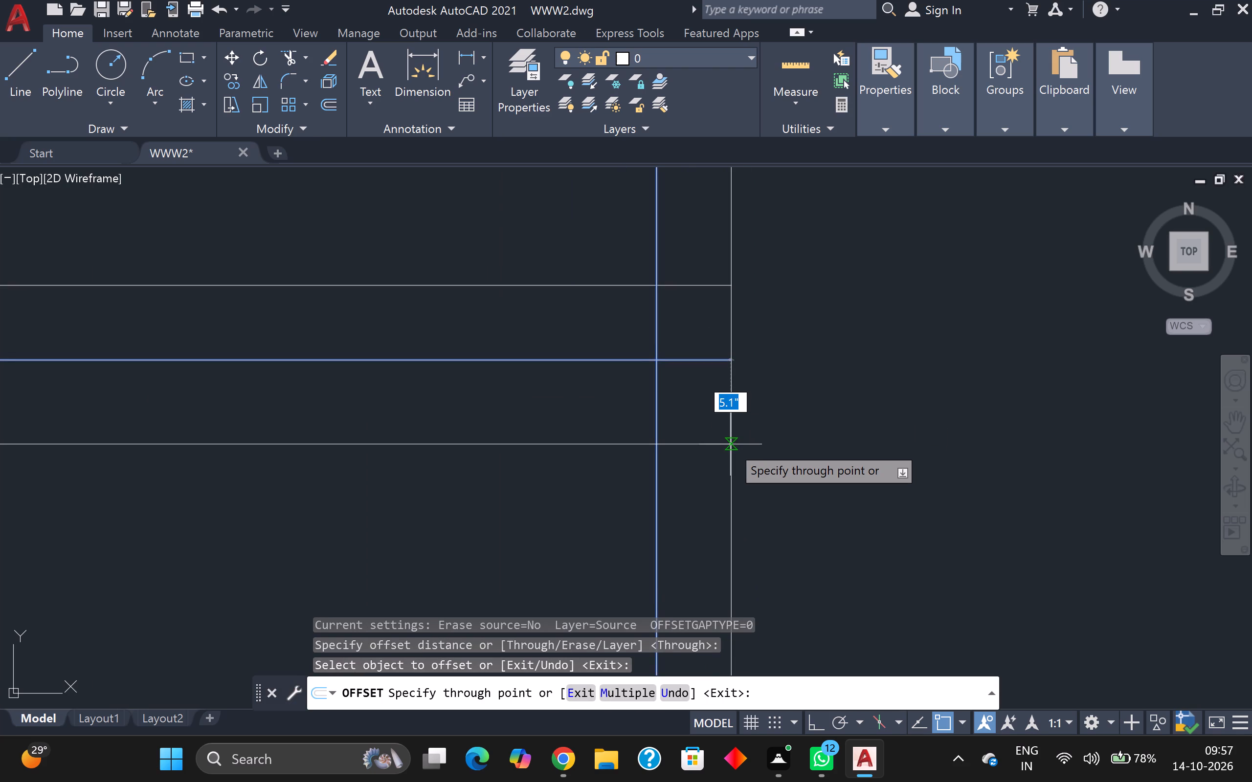
pyautogui.press('3')
pyautogui.press('Return')
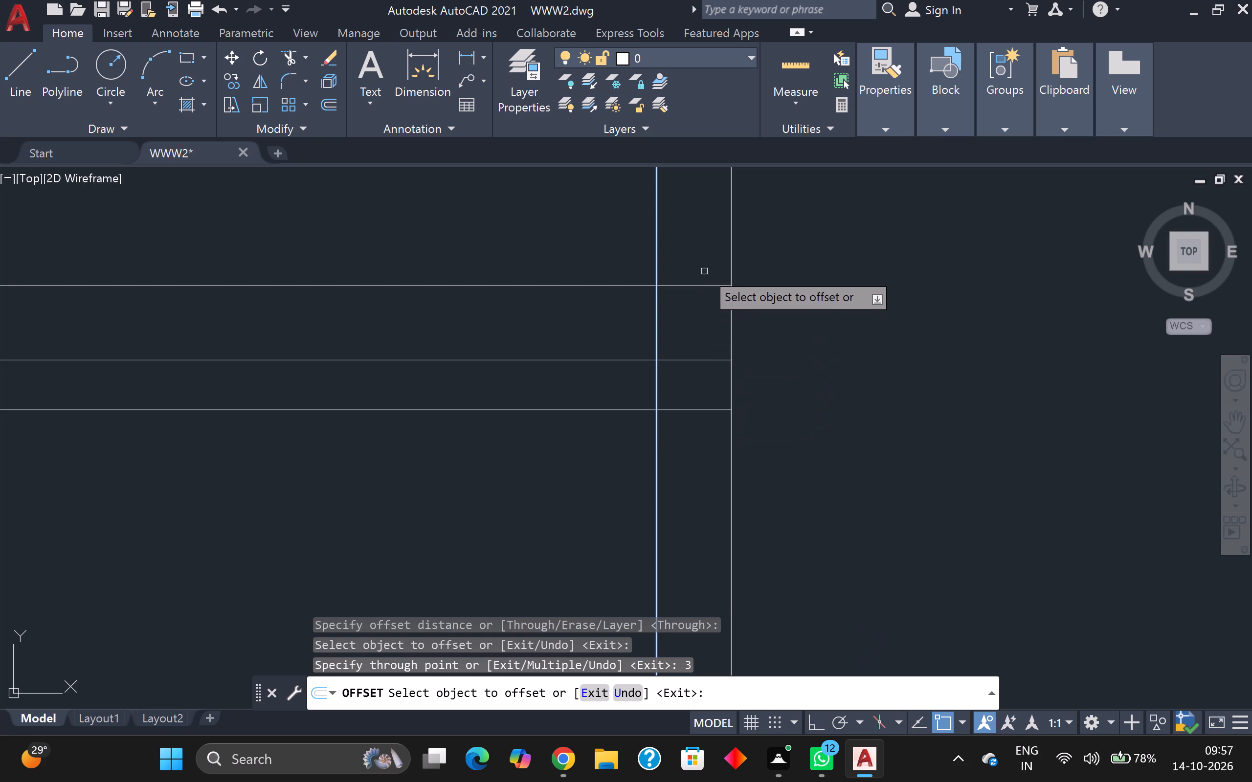
pyautogui.click(704, 284)
pyautogui.press('3')
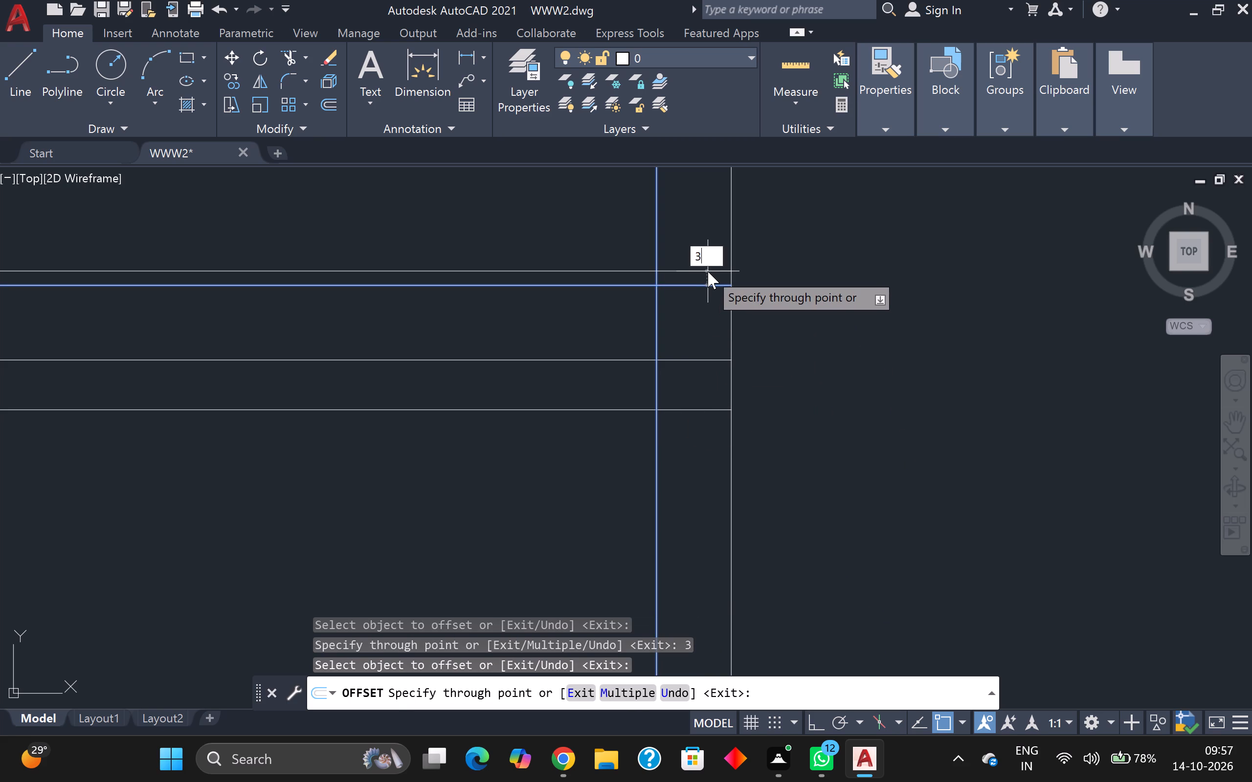
pyautogui.press('Return')
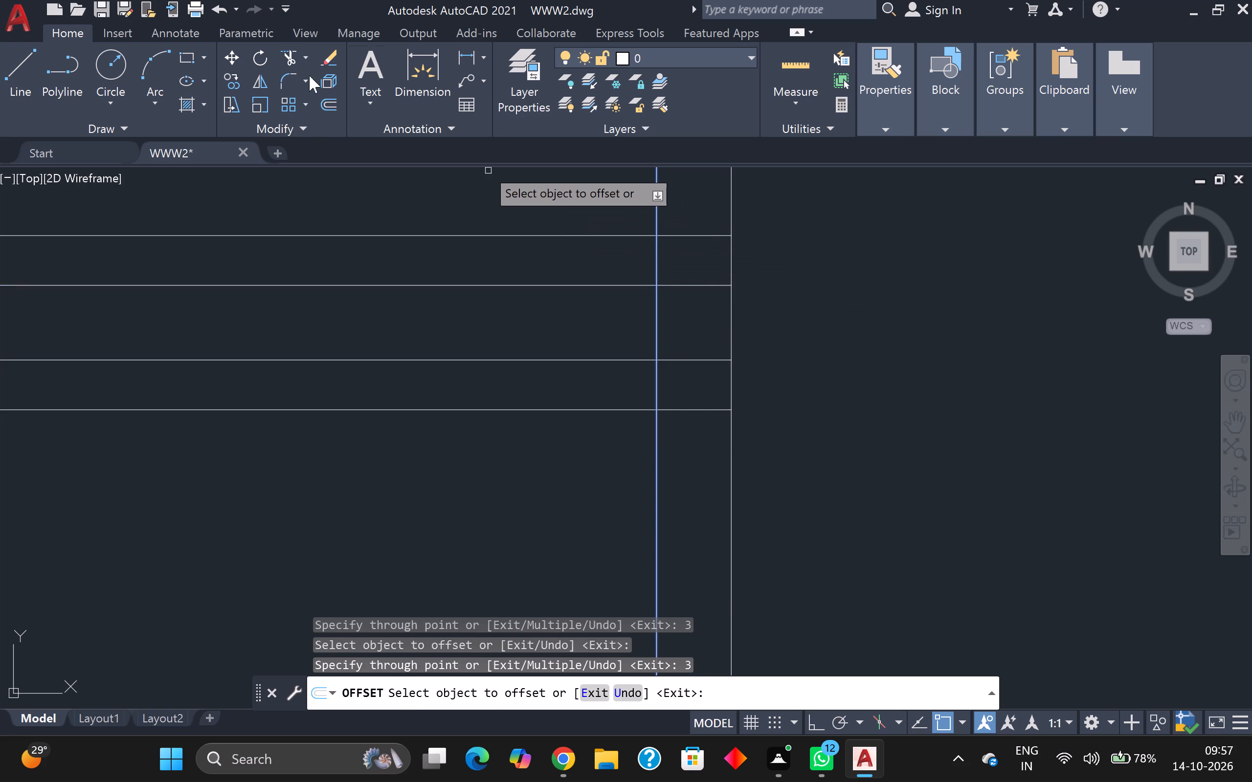
# Trim both offset lines back to the vertical partition's left line and clear the original lines crossing the junction opening.
pyautogui.click(279, 51)
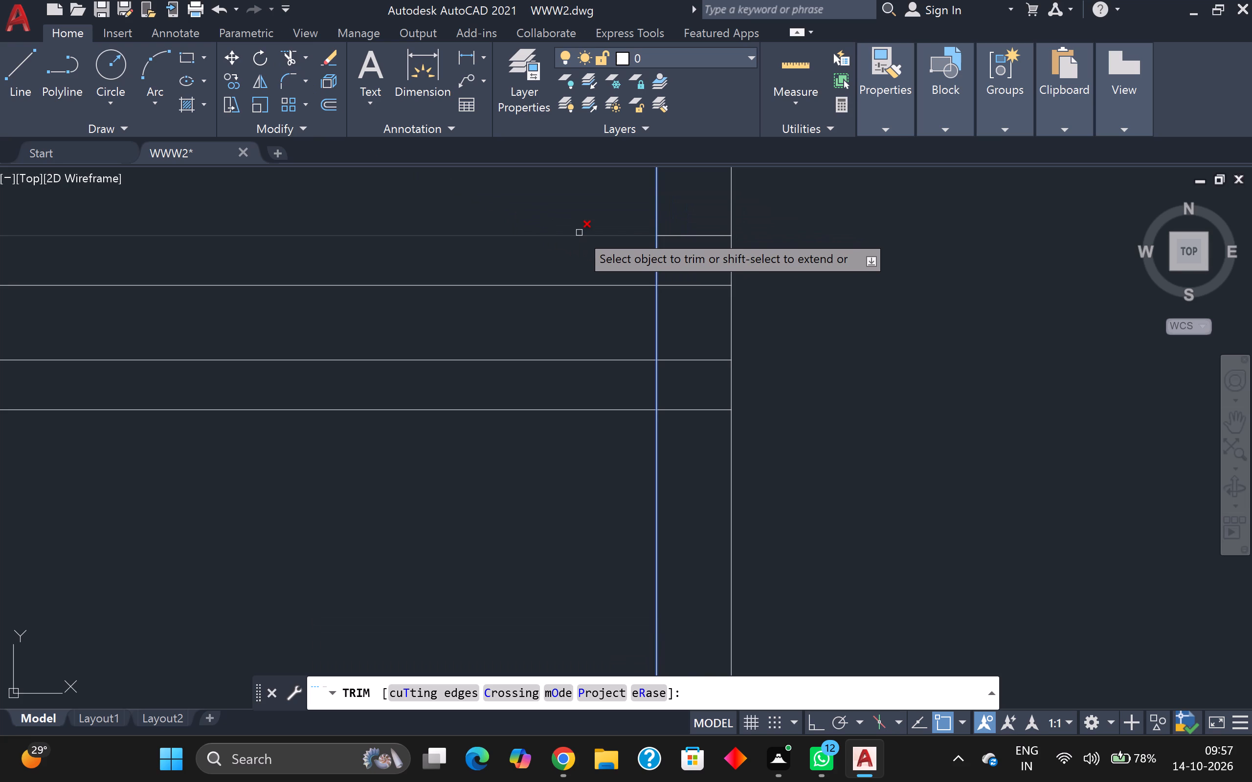
pyautogui.click(579, 233)
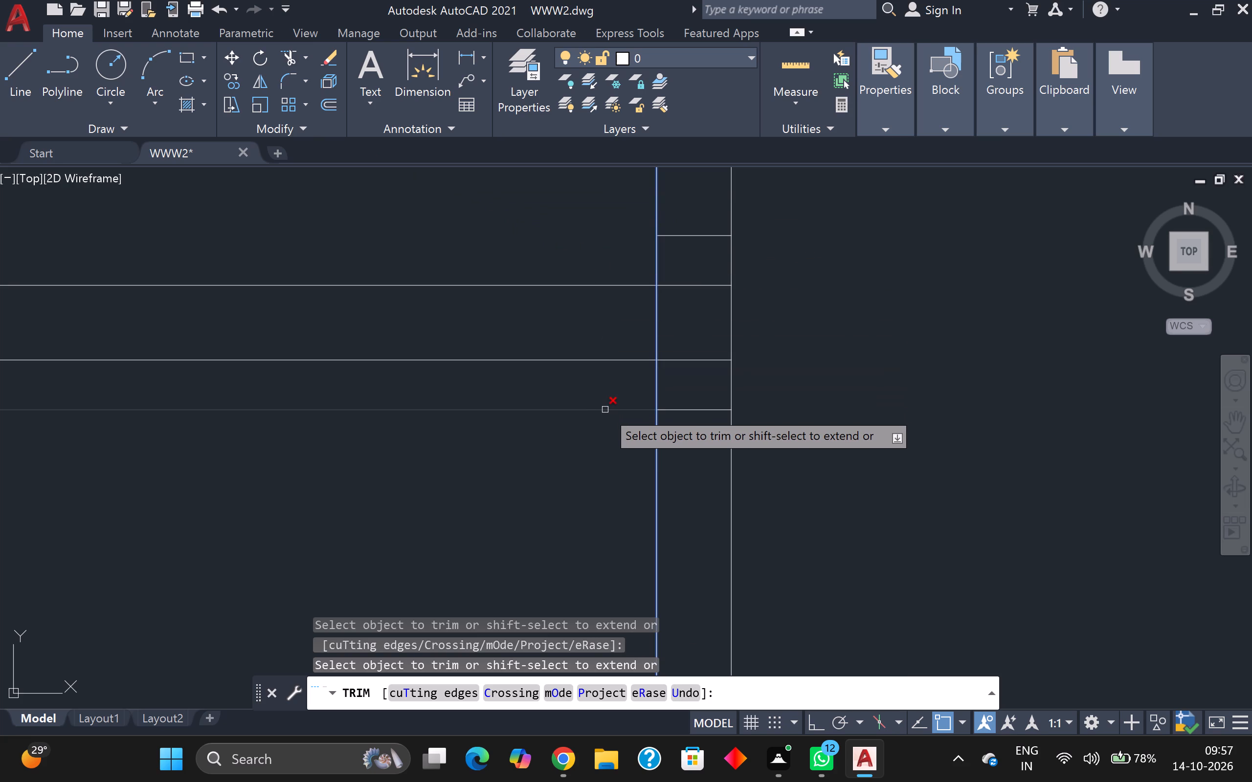
pyautogui.click(609, 409)
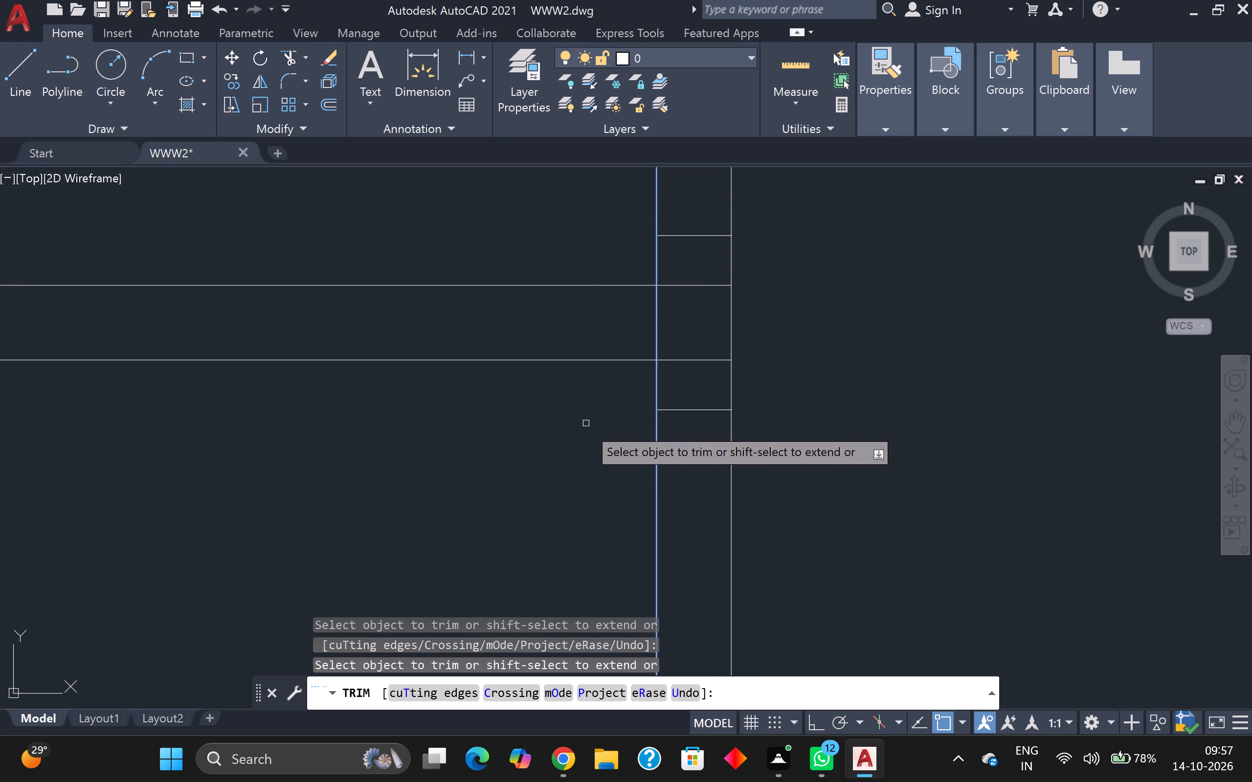
pyautogui.click(687, 285)
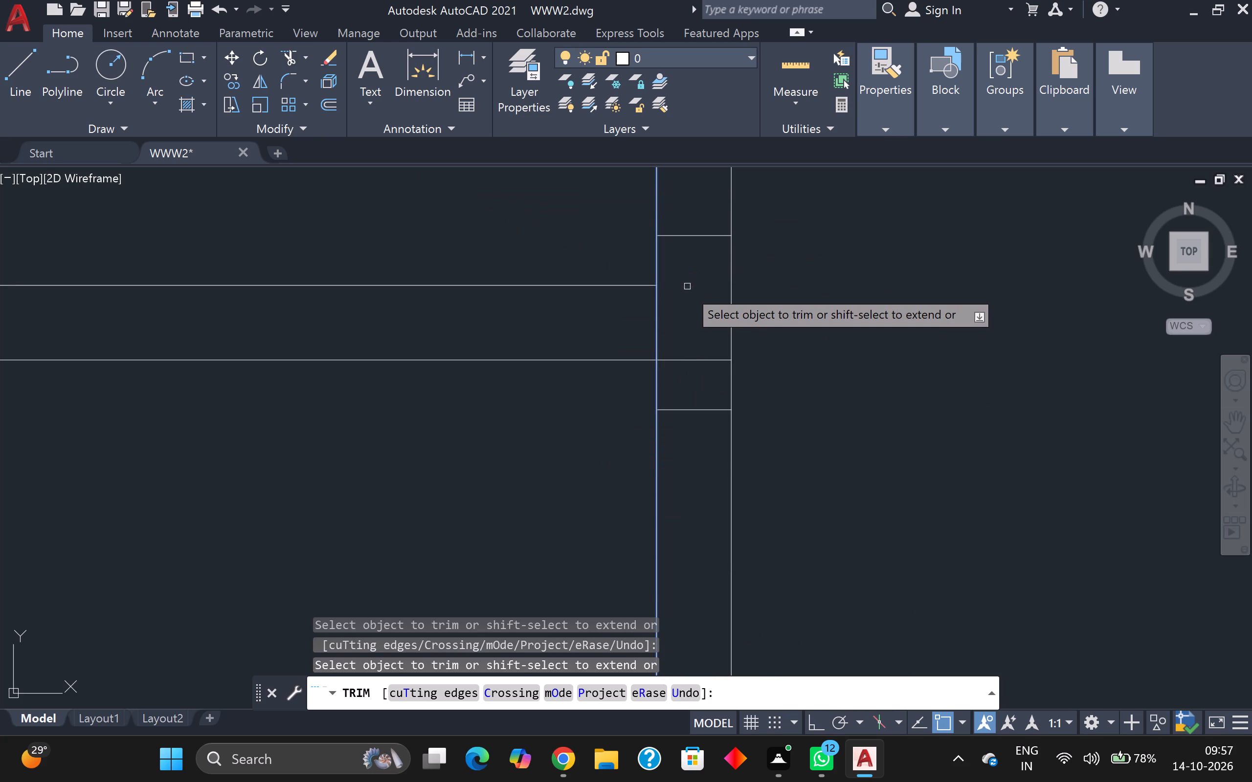
pyautogui.click(657, 314)
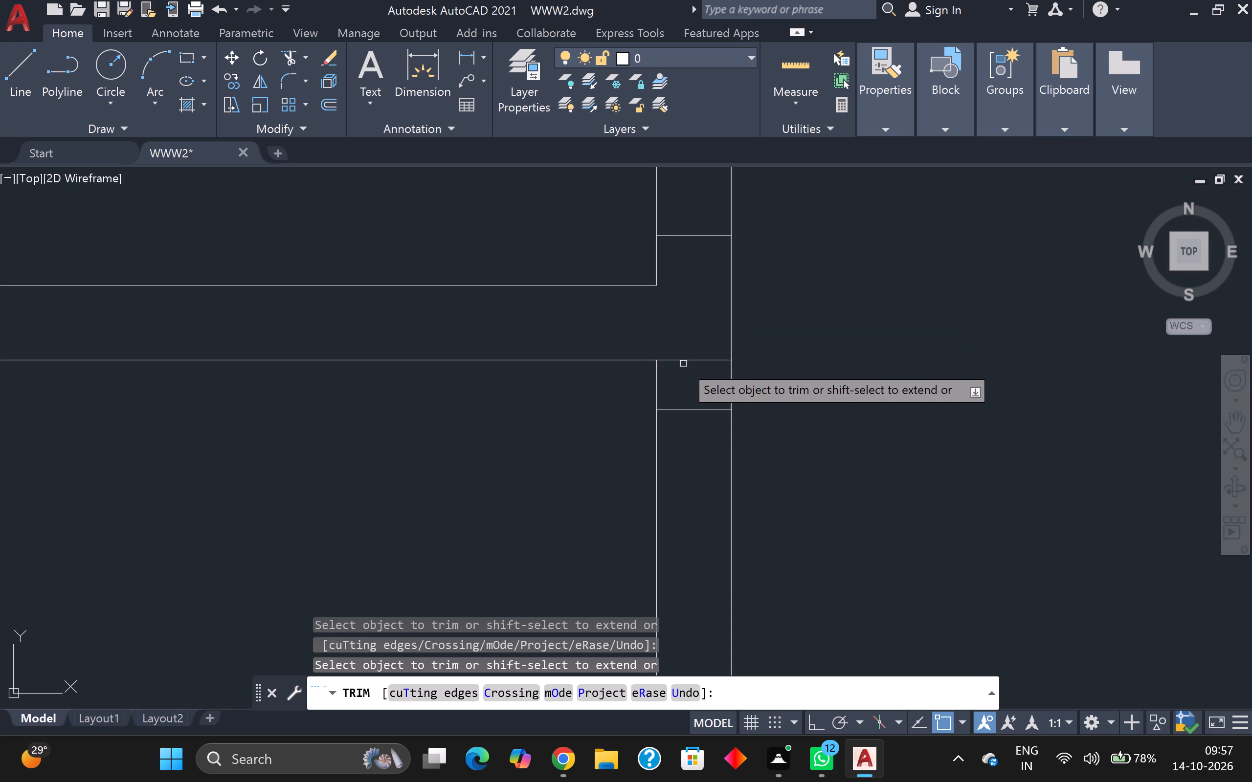
pyautogui.click(684, 360)
# Trim the extra vertical line below the lowest horizontal partition, just left of the long vertical partition.
pyautogui.scroll(-2, 686, 356)
pyautogui.scroll(-1, 775, 336)
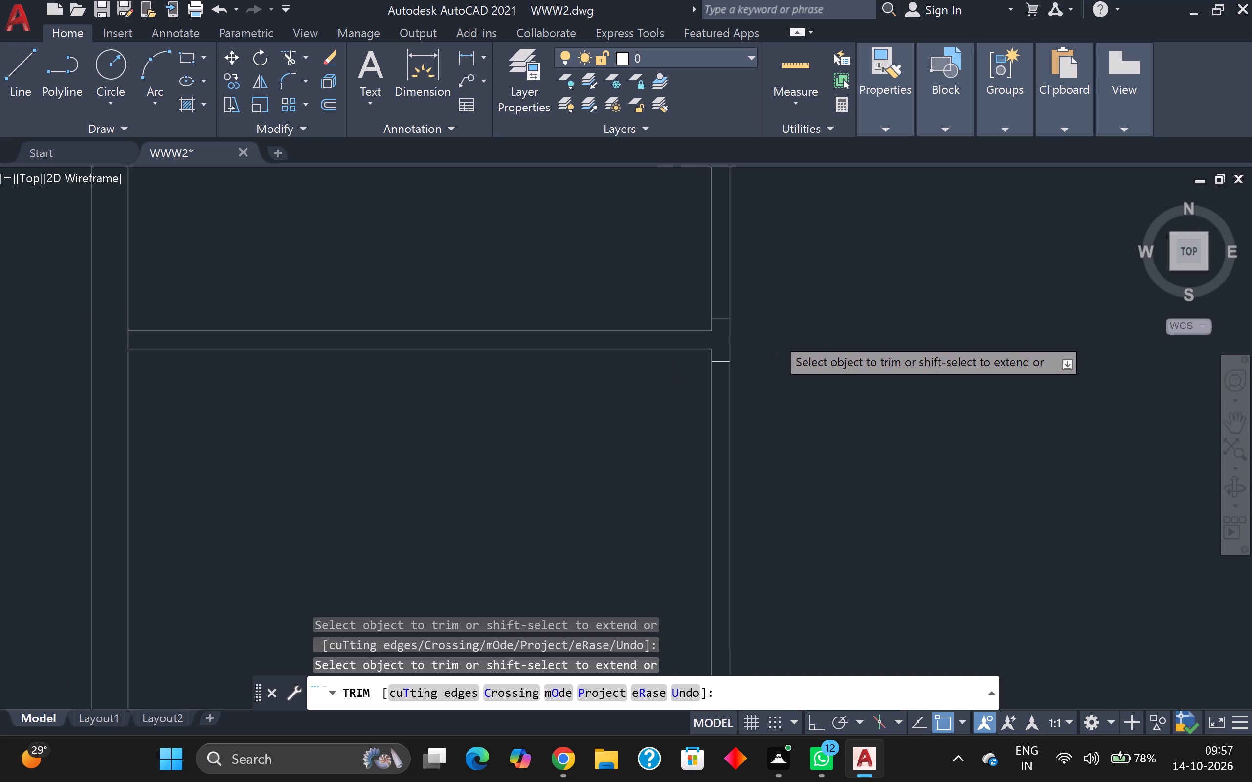
pyautogui.scroll(-1, 775, 336)
pyautogui.moveTo(781, 376); pyautogui.dragTo(784, 330, button='middle')
pyautogui.scroll(-2, 785, 332)
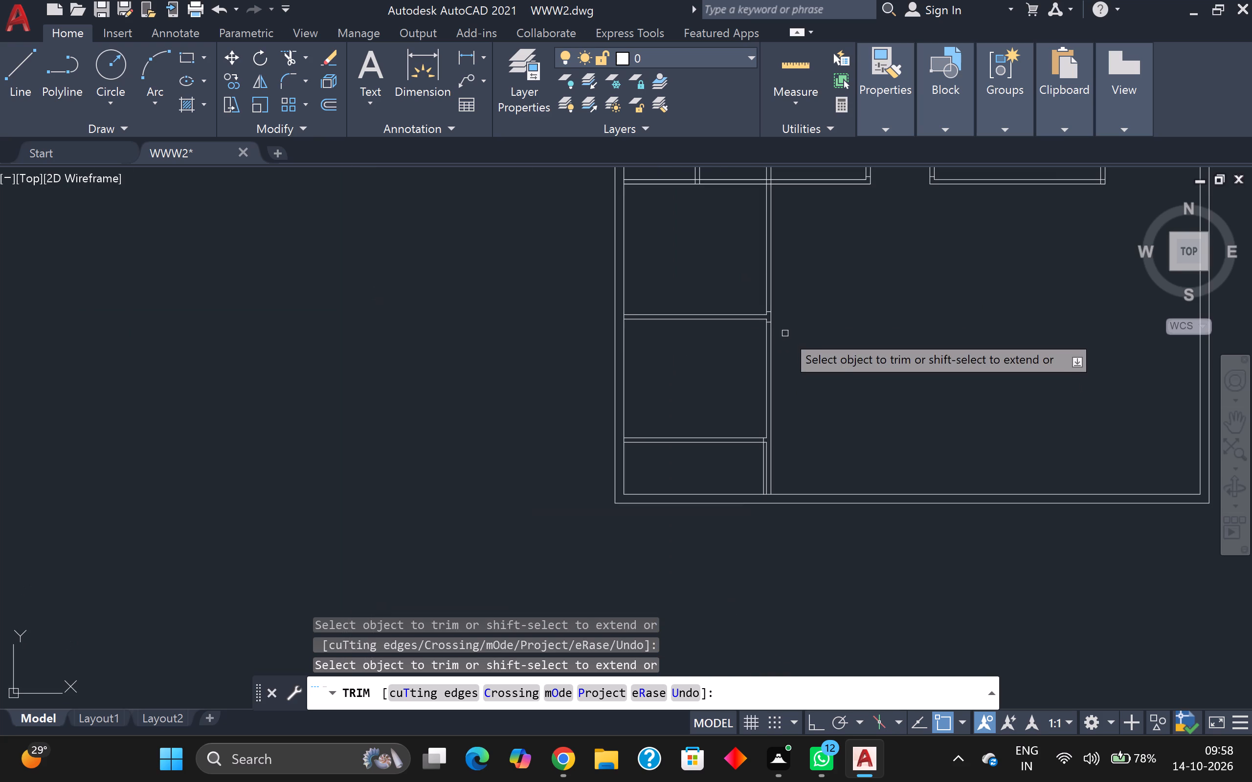
pyautogui.scroll(2, 761, 438)
pyautogui.scroll(2, 790, 478)
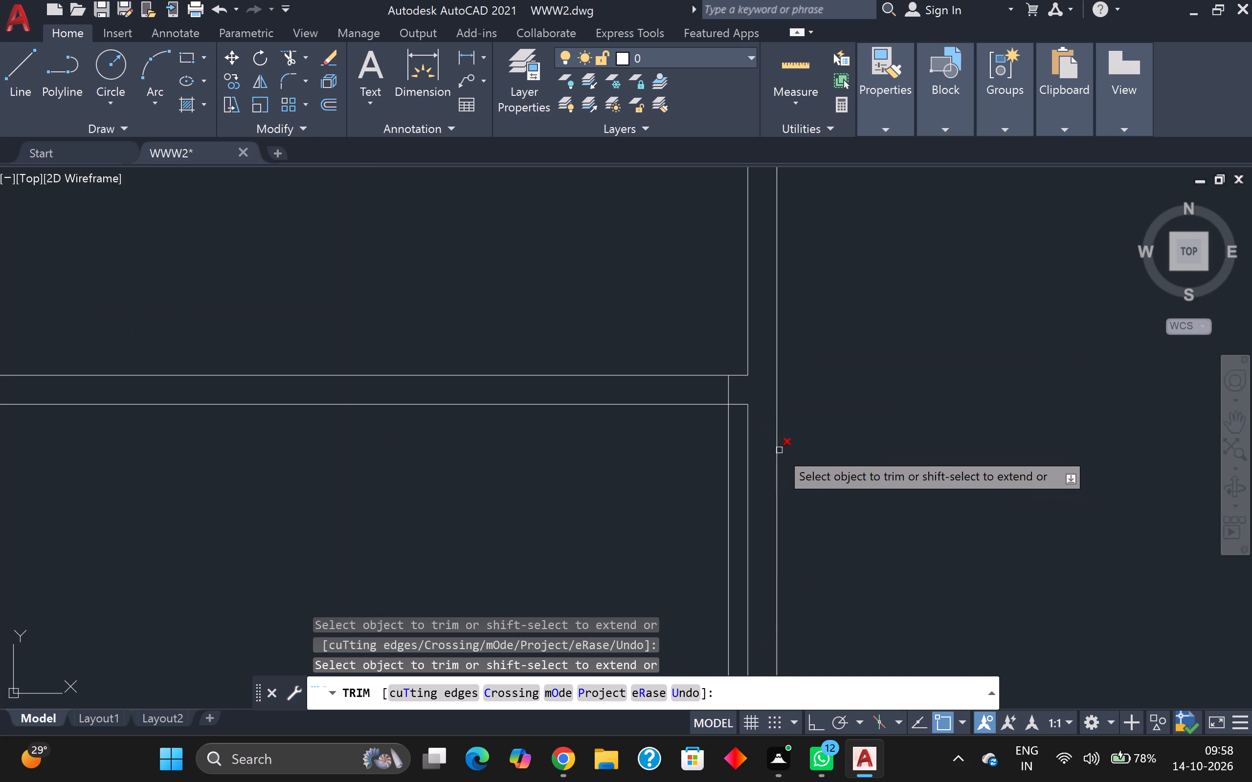
pyautogui.click(728, 448)
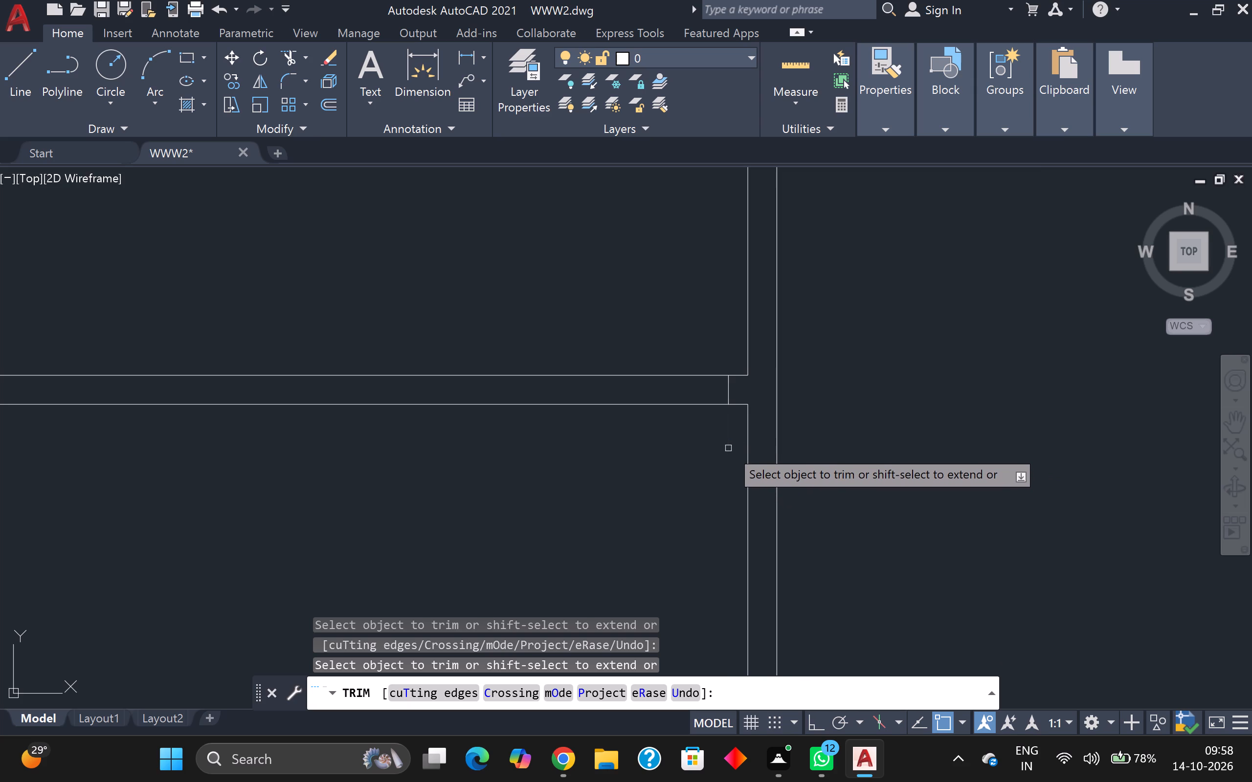
# Trim the left outer wall's inner line between the two lines of the lowest horizontal partition.
pyautogui.scroll(-1, 730, 446)
pyautogui.scroll(-2, 801, 455)
pyautogui.moveTo(850, 437); pyautogui.dragTo(820, 451, button='middle')
pyautogui.scroll(-1, 846, 437)
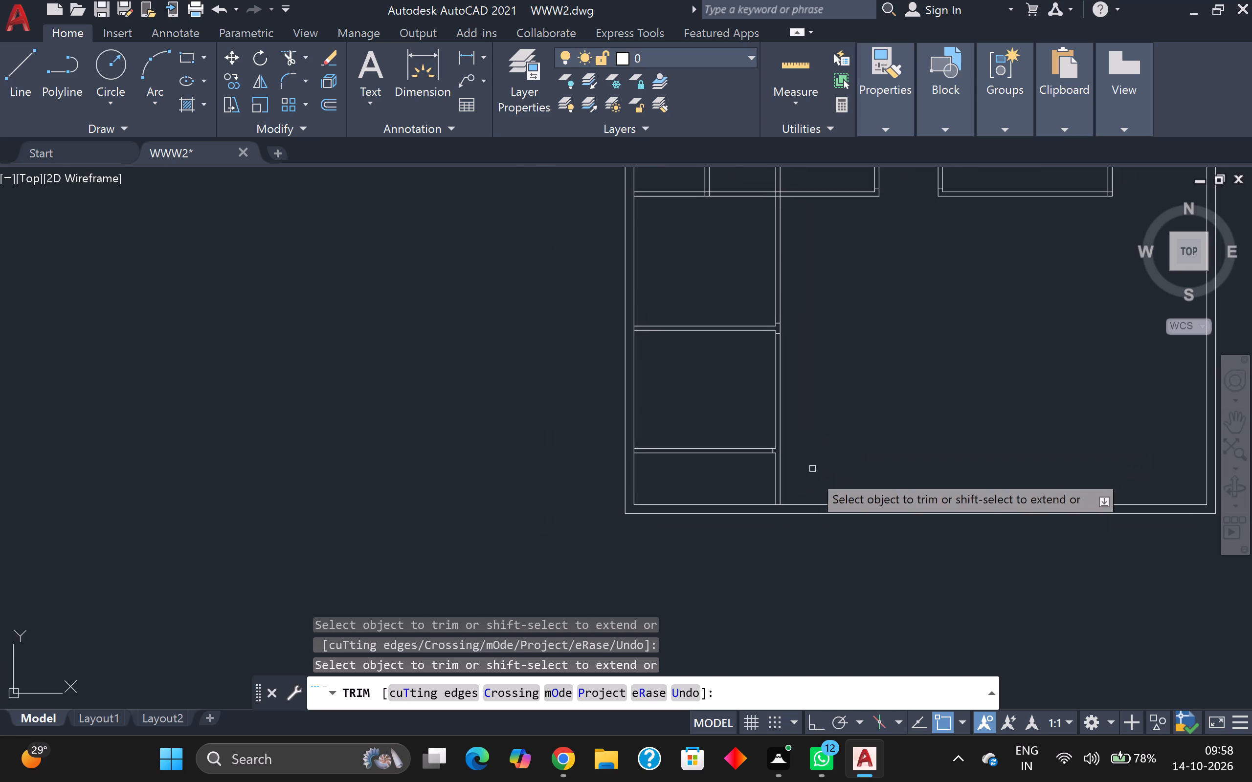
pyautogui.scroll(4, 808, 495)
pyautogui.scroll(-2, 799, 496)
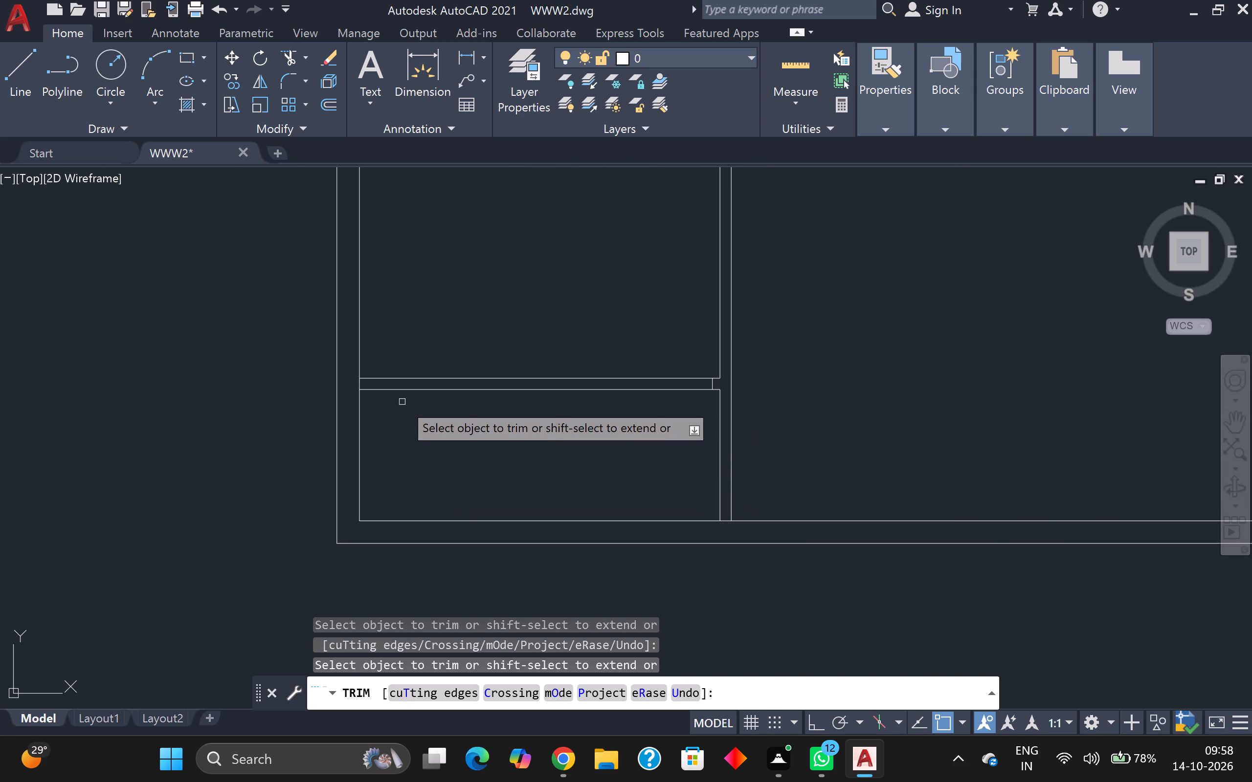
pyautogui.scroll(2, 402, 401)
pyautogui.moveTo(405, 399); pyautogui.dragTo(712, 470, button='middle')
pyautogui.scroll(1, 591, 465)
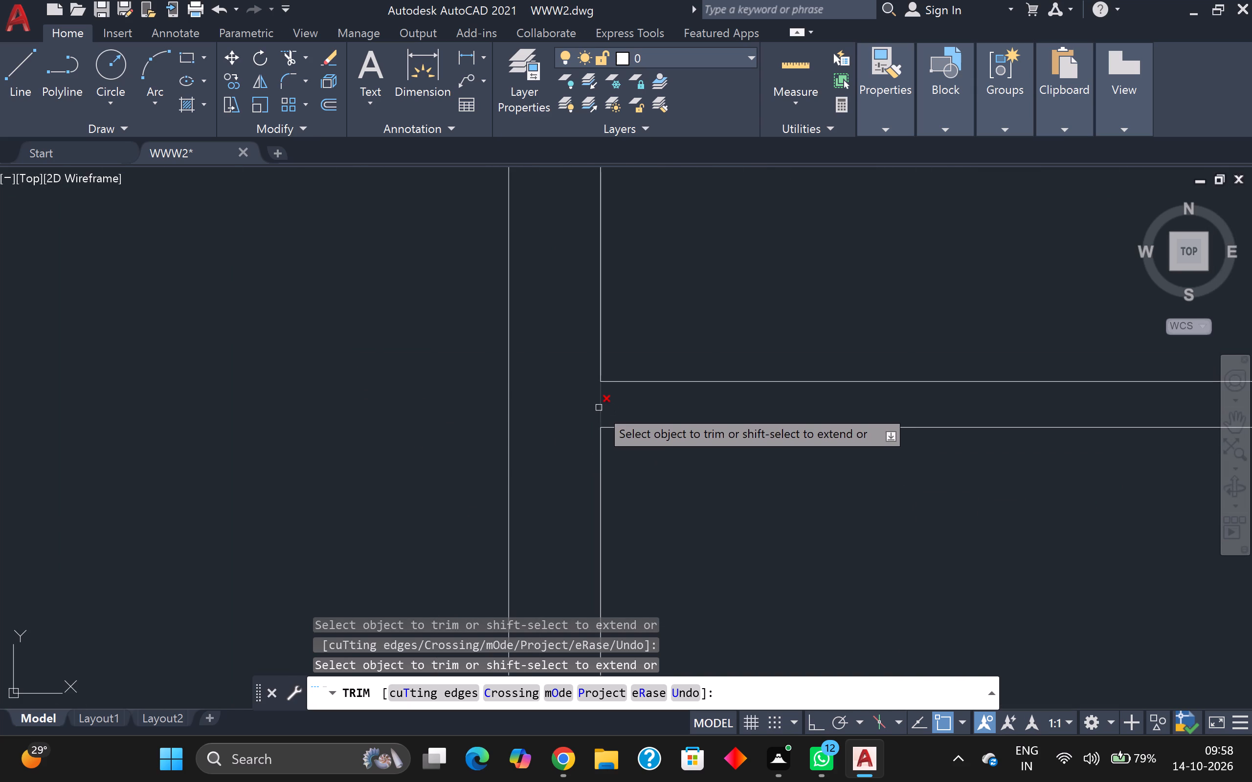
pyautogui.click(599, 407)
# Trim the bottom outer wall's inner line between the two lines of the long vertical partition.
pyautogui.scroll(-5, 599, 407)
pyautogui.moveTo(654, 466); pyautogui.dragTo(615, 398, button='middle')
pyautogui.scroll(1, 704, 447)
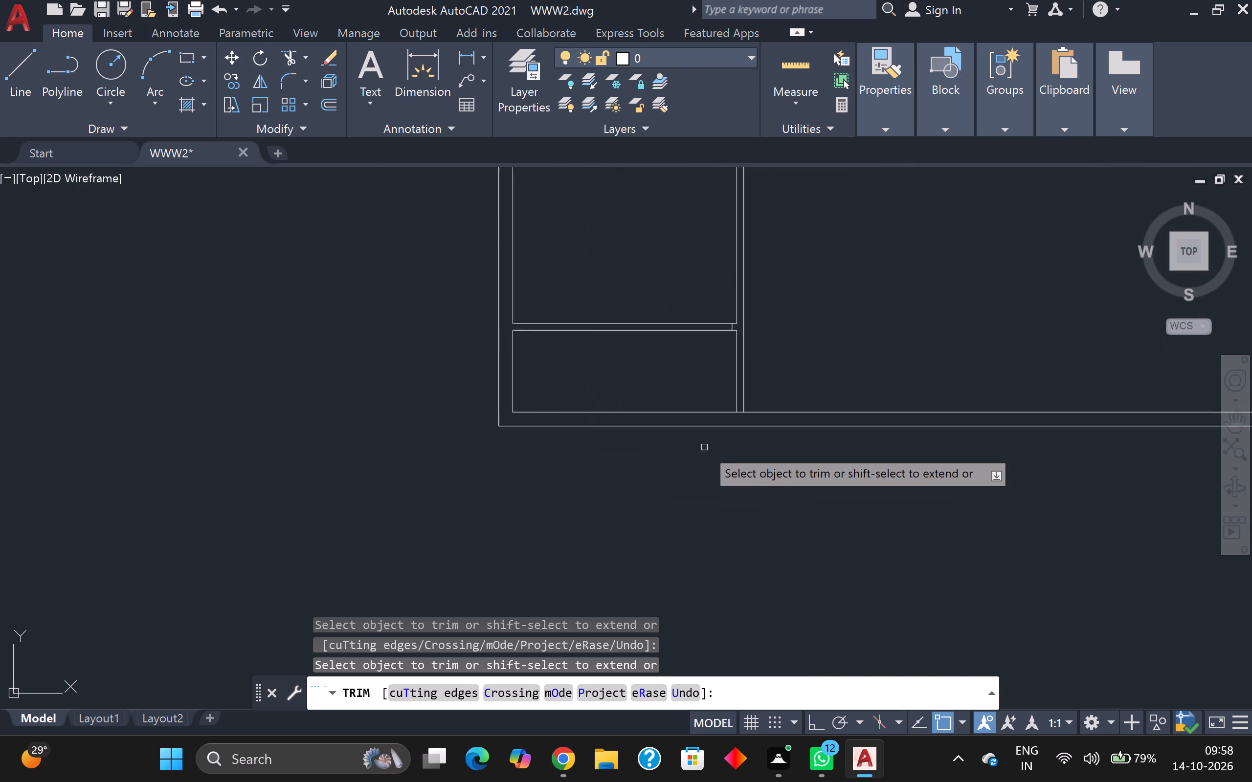
pyautogui.scroll(2, 704, 447)
pyautogui.click(795, 359)
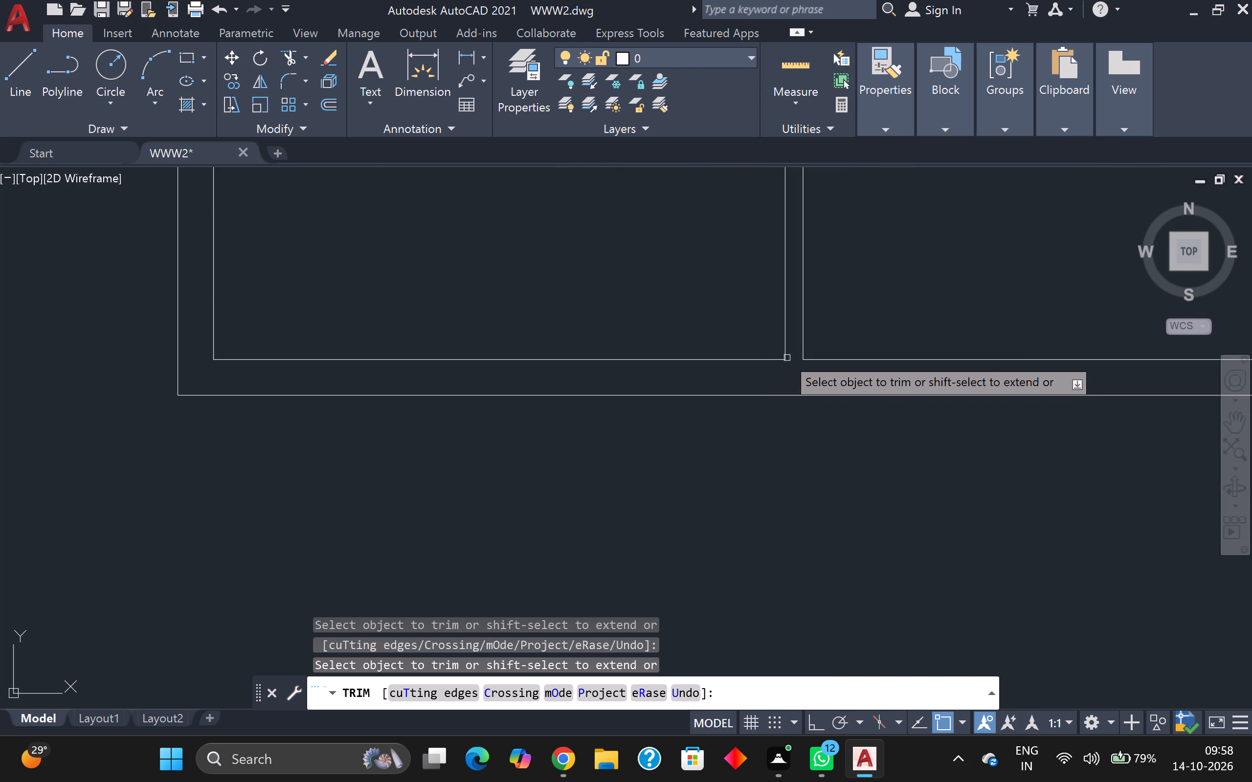
# Trim the left outer wall's inner line between the two lines of the middle horizontal partition.
pyautogui.scroll(-2, 718, 286)
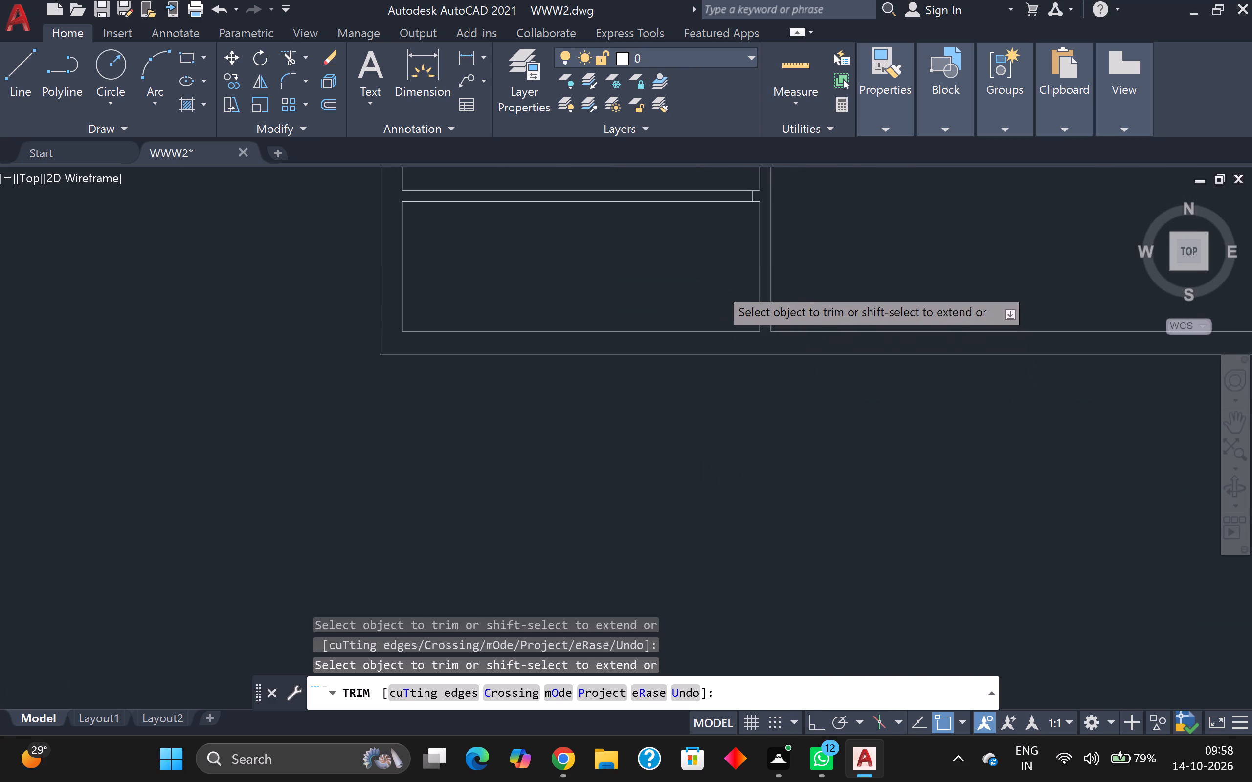
pyautogui.moveTo(718, 284); pyautogui.dragTo(712, 492, button='middle')
pyautogui.scroll(-1, 718, 284)
pyautogui.scroll(1, 615, 388)
pyautogui.moveTo(617, 383); pyautogui.dragTo(701, 438, button='middle')
pyautogui.scroll(1, 694, 435)
pyautogui.moveTo(694, 434); pyautogui.dragTo(717, 489, button='middle')
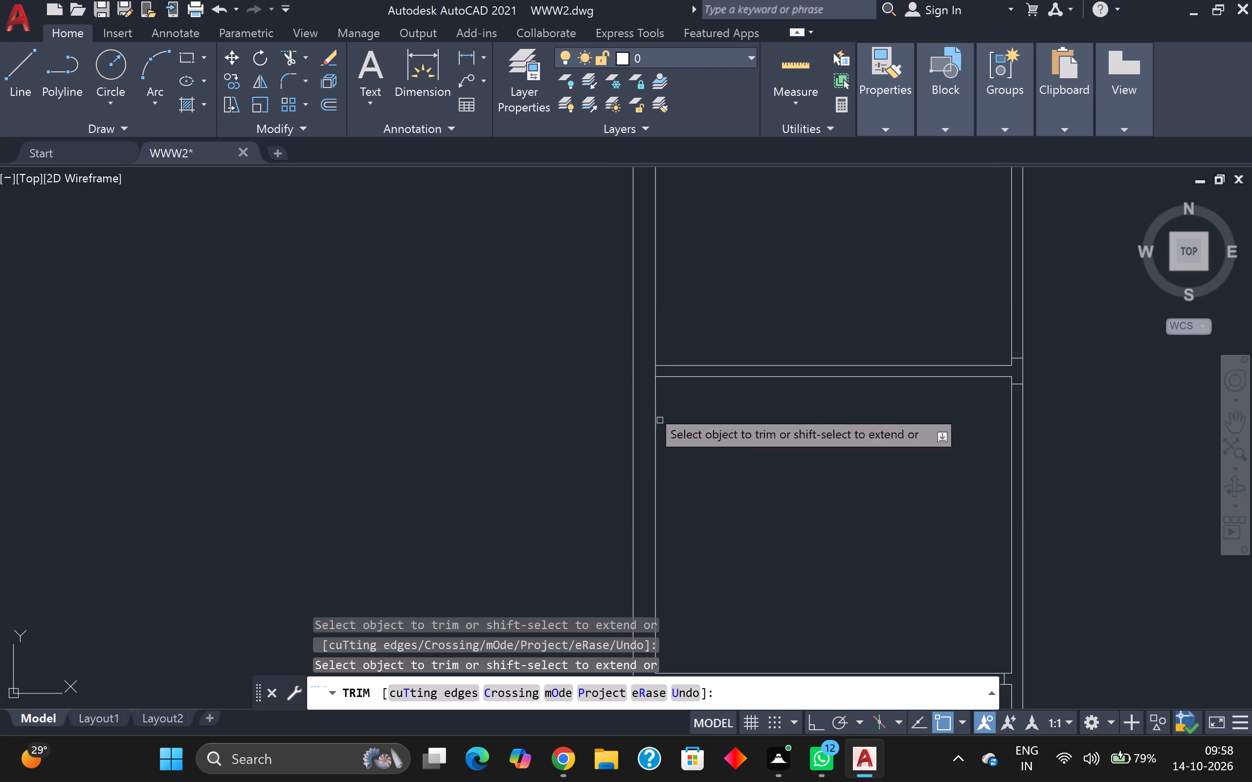
pyautogui.scroll(2, 639, 391)
pyautogui.click(682, 345)
# Trim the left outer wall's inner line where the partition below the upper-left rooms meets it.
pyautogui.scroll(-3, 682, 343)
pyautogui.moveTo(715, 291); pyautogui.dragTo(713, 386, button='middle')
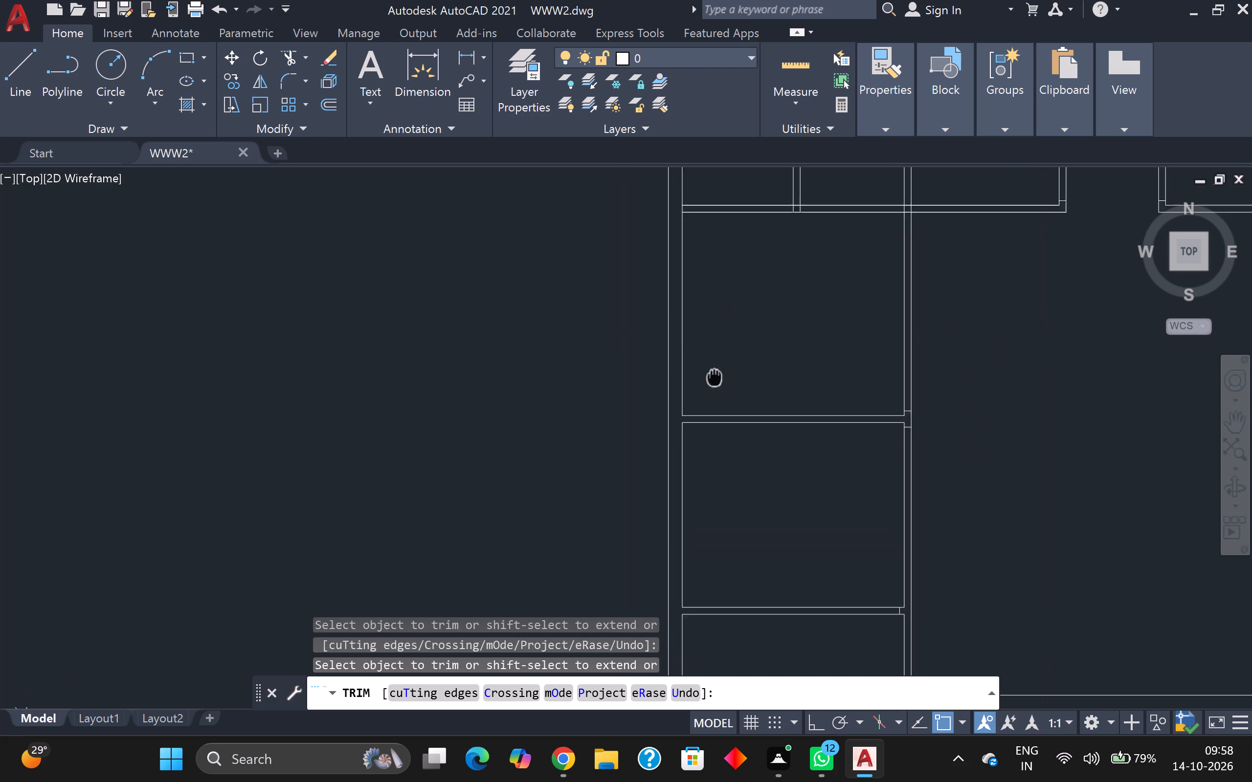
pyautogui.moveTo(713, 386); pyautogui.dragTo(697, 474, button='middle')
pyautogui.scroll(-1, 703, 449)
pyautogui.scroll(3, 687, 432)
pyautogui.moveTo(712, 495); pyautogui.dragTo(722, 562, button='middle')
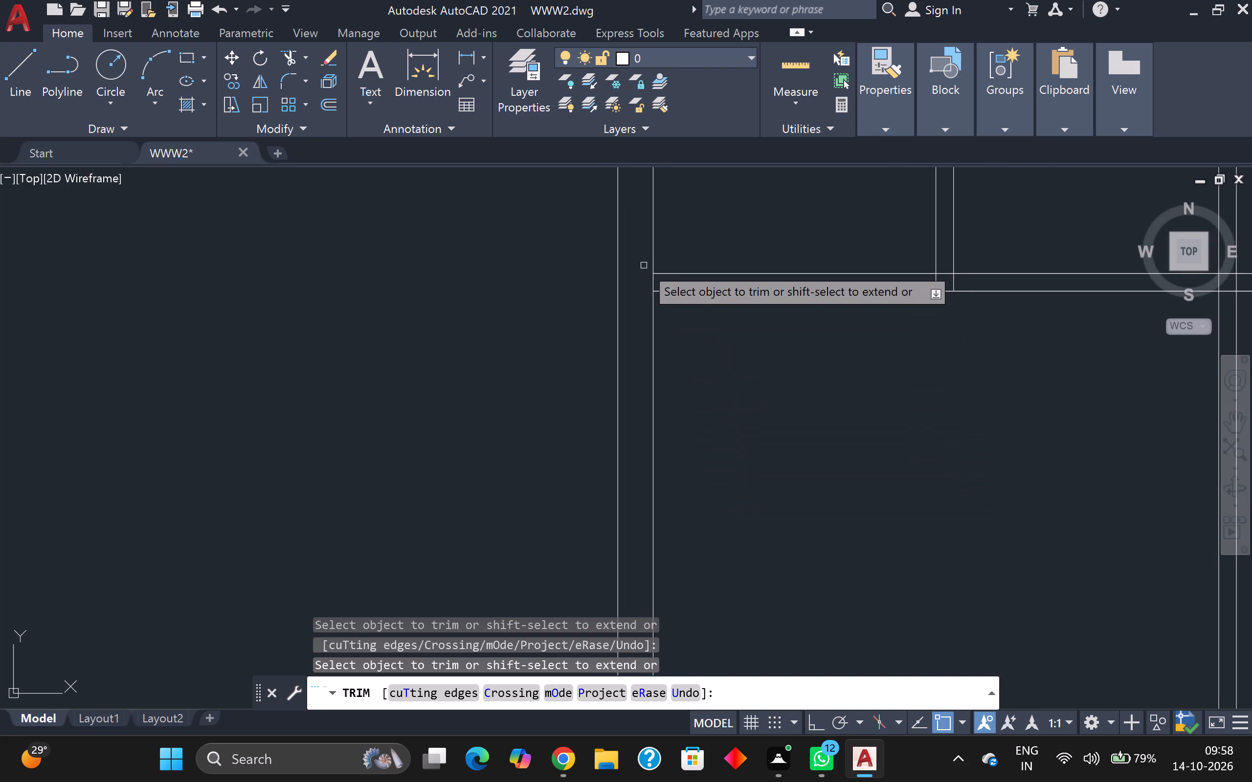
pyautogui.click(655, 281)
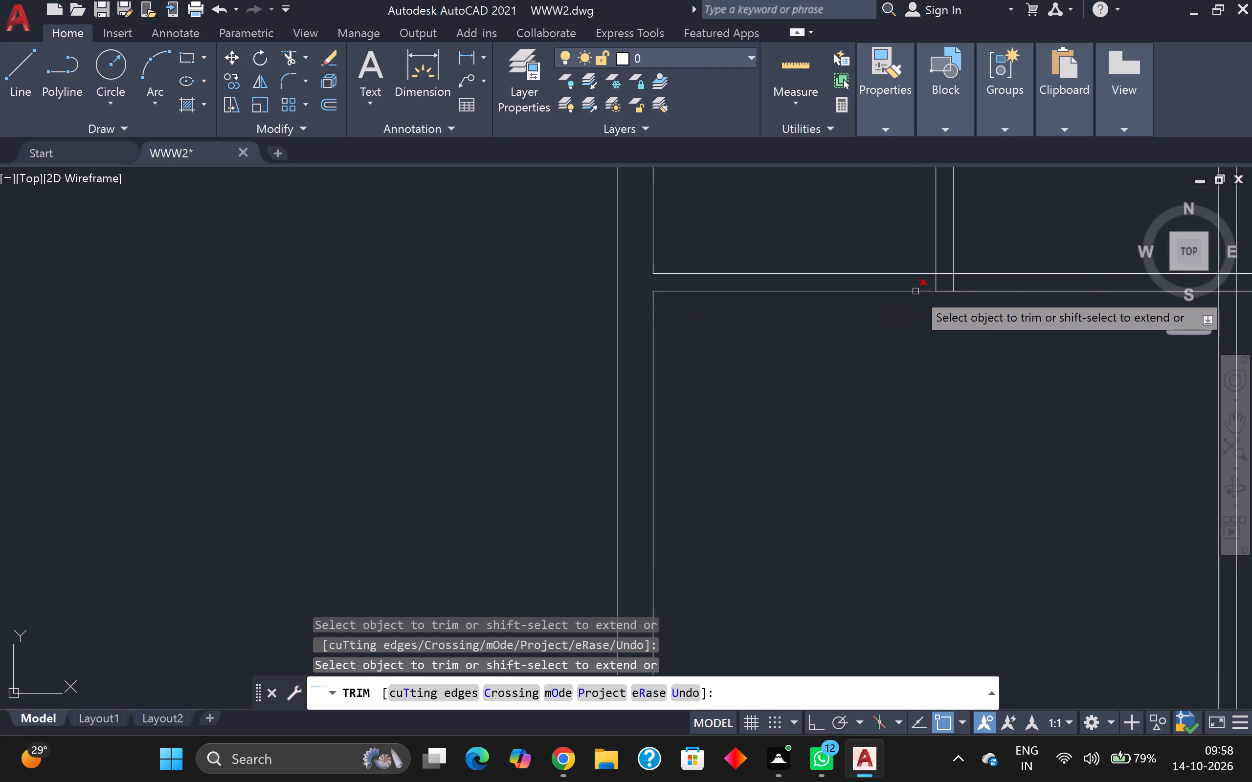
# Open the junction of the upper-left vertical partition with the horizontal partition below it by trimming both vertical ends and the upper line between them.
pyautogui.moveTo(952, 305); pyautogui.dragTo(892, 397, button='middle')
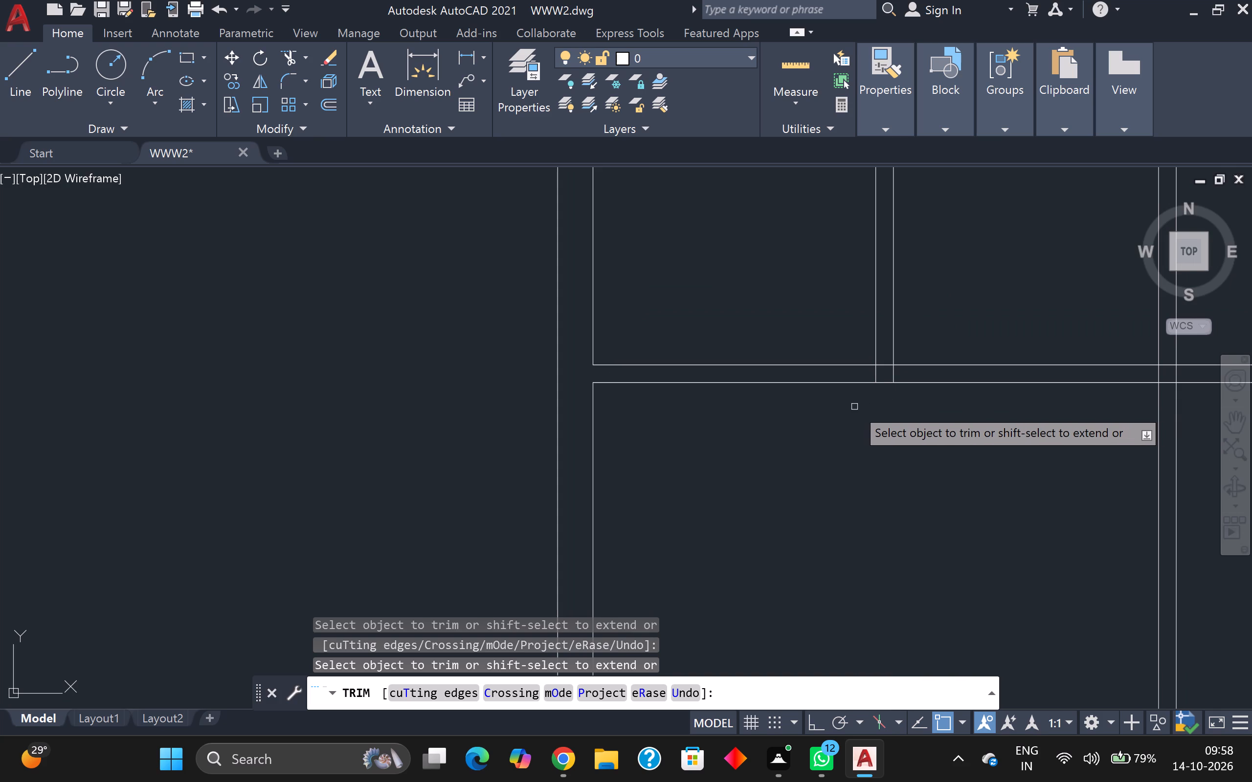
pyautogui.scroll(-4, 874, 393)
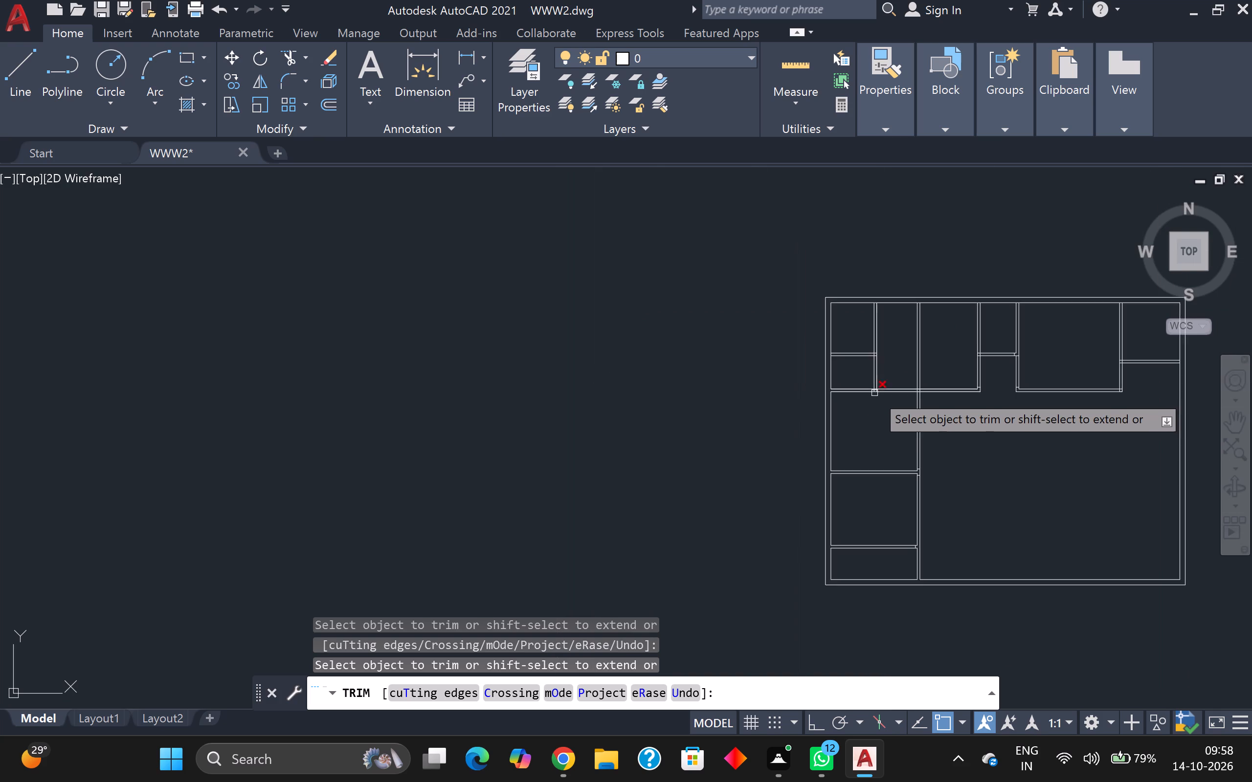
pyautogui.scroll(3, 886, 402)
pyautogui.scroll(2, 839, 364)
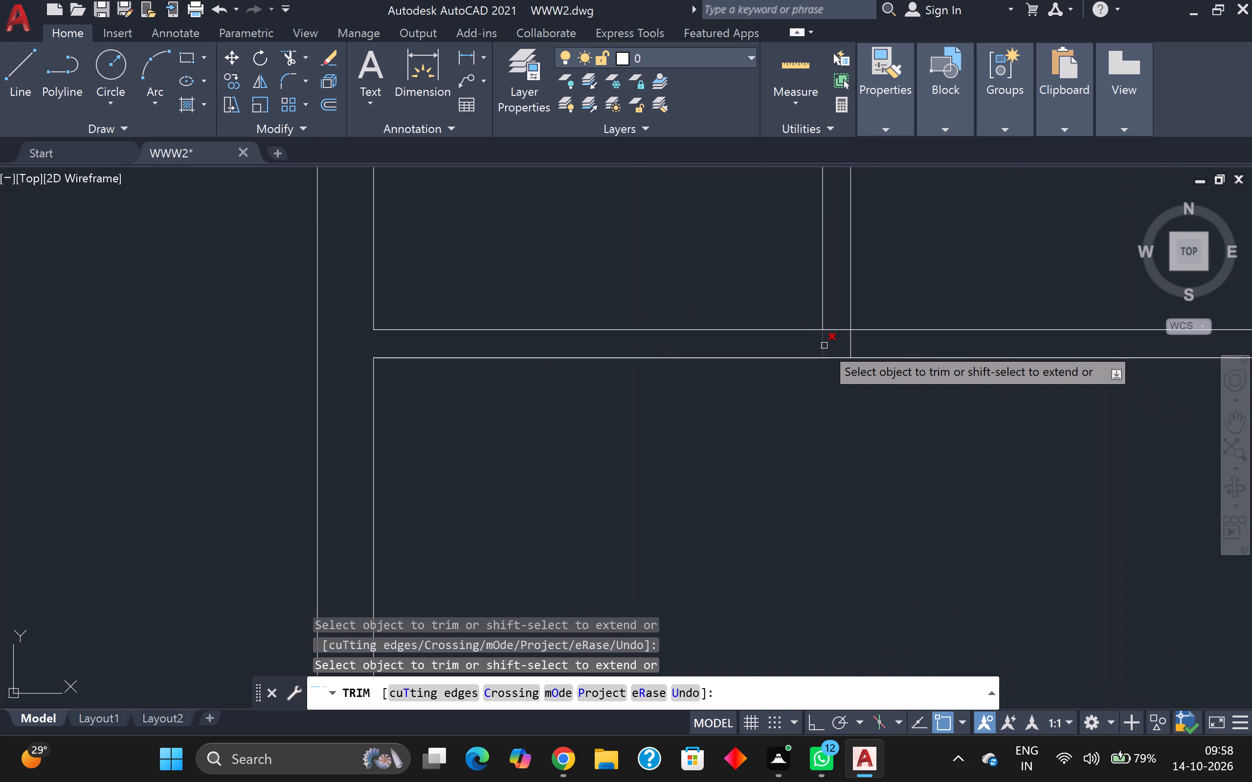
pyautogui.click(822, 346)
pyautogui.click(852, 345)
pyautogui.click(843, 331)
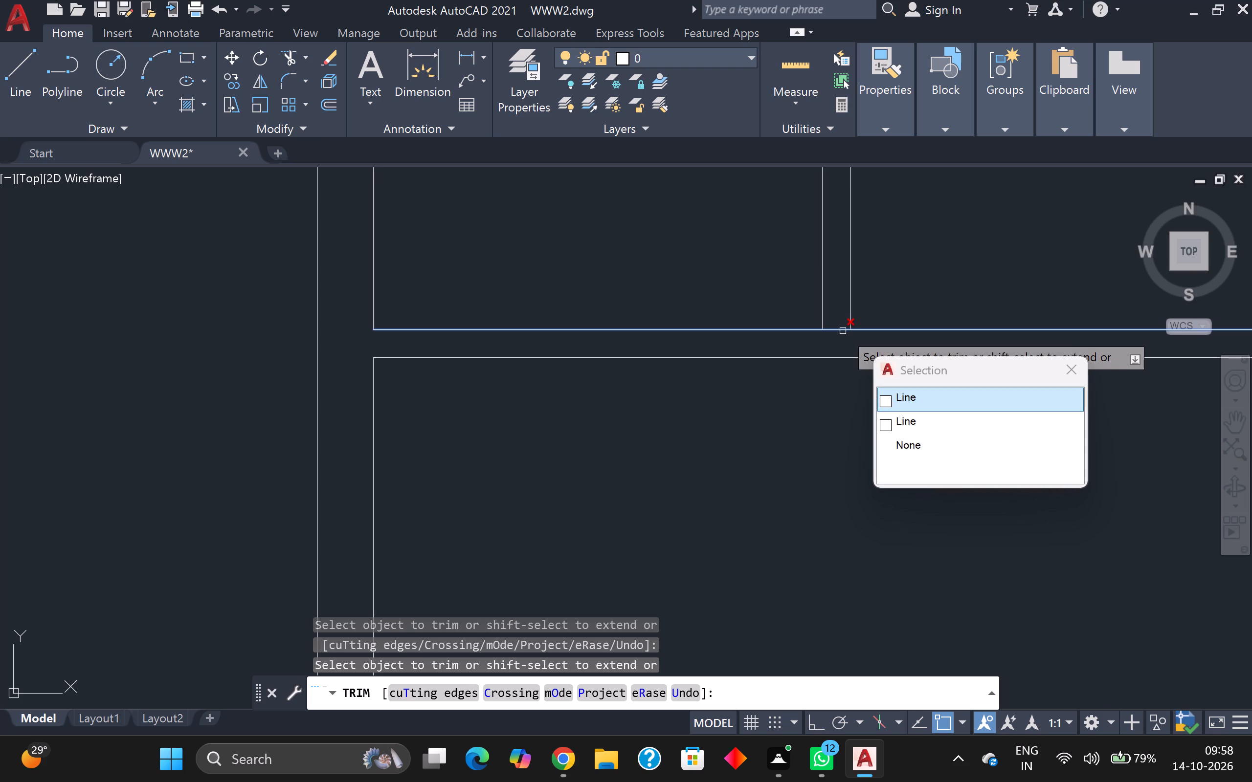
pyautogui.press('Escape')
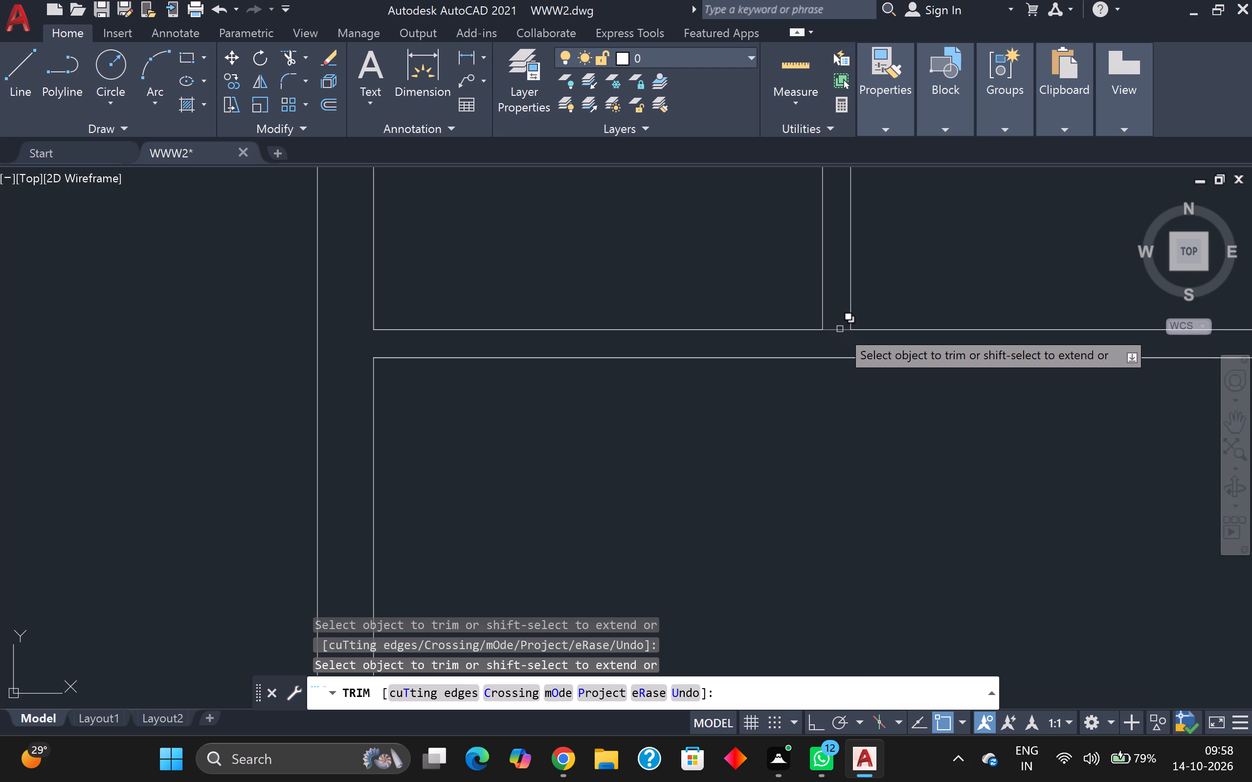
pyautogui.click(839, 328)
pyautogui.click(876, 389)
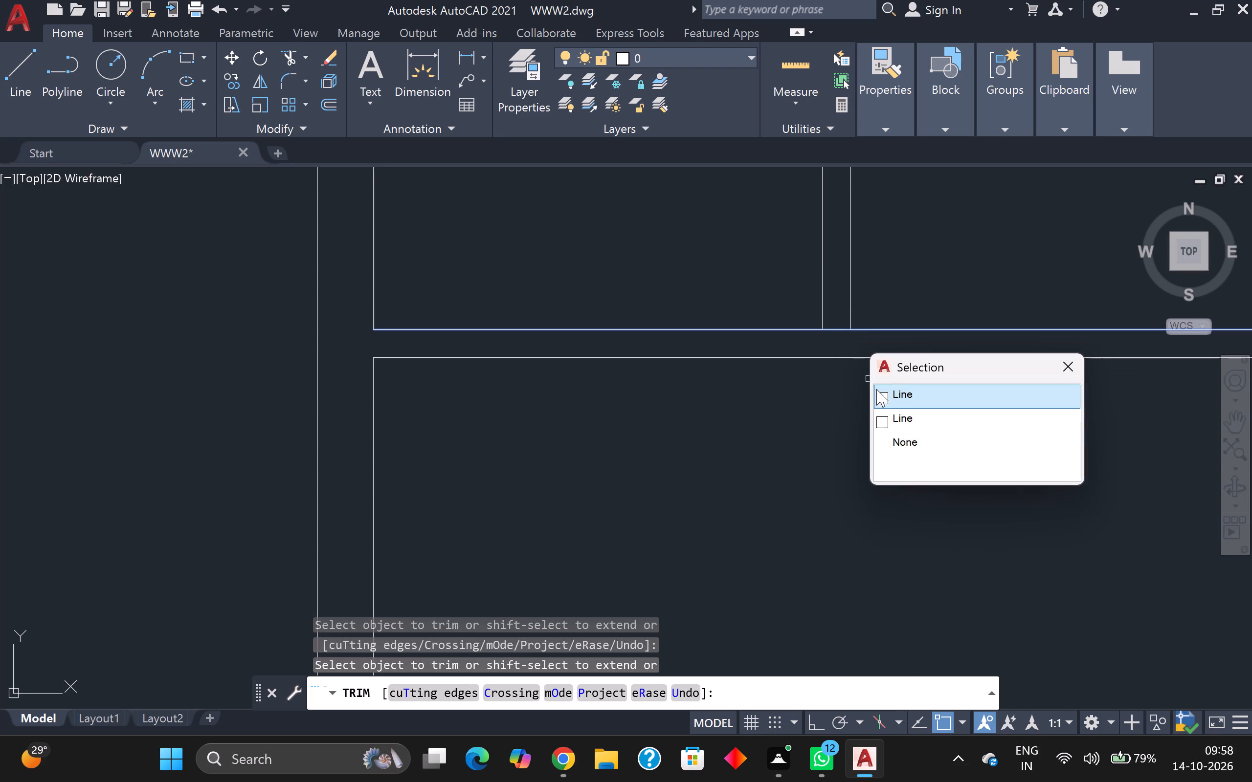
pyautogui.click(842, 331)
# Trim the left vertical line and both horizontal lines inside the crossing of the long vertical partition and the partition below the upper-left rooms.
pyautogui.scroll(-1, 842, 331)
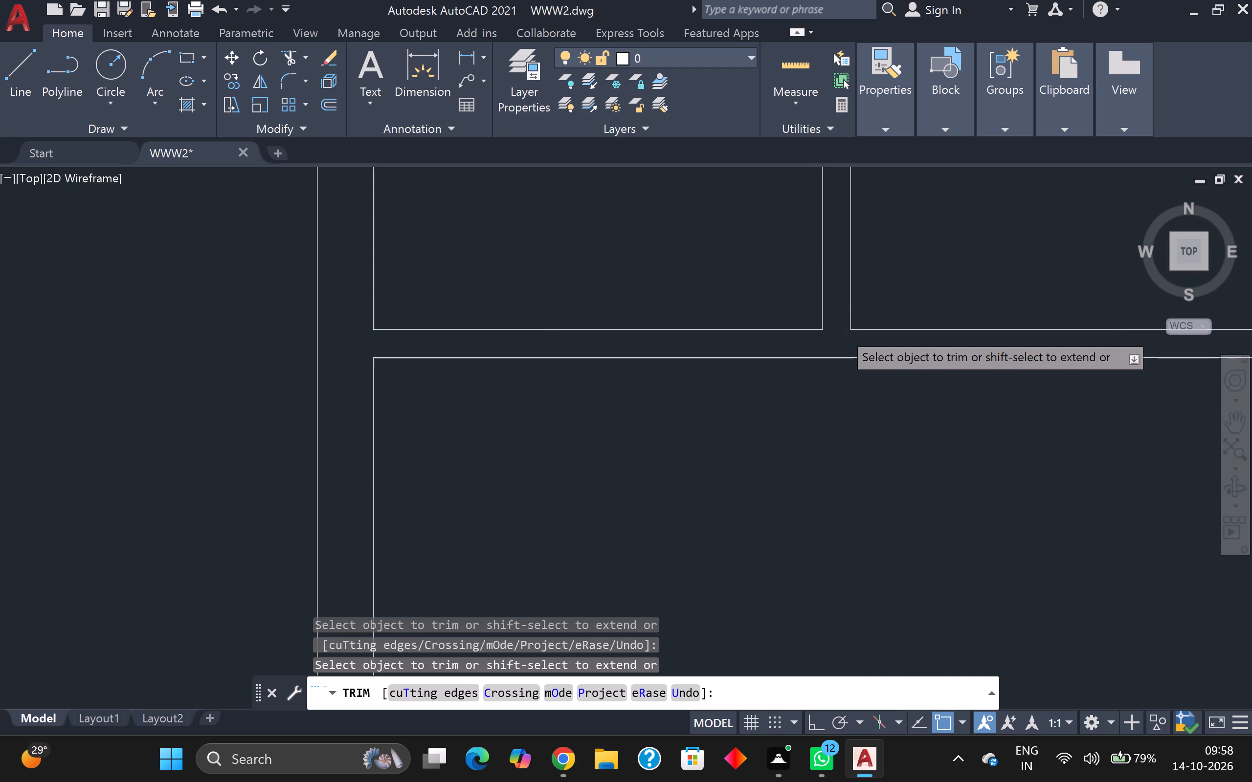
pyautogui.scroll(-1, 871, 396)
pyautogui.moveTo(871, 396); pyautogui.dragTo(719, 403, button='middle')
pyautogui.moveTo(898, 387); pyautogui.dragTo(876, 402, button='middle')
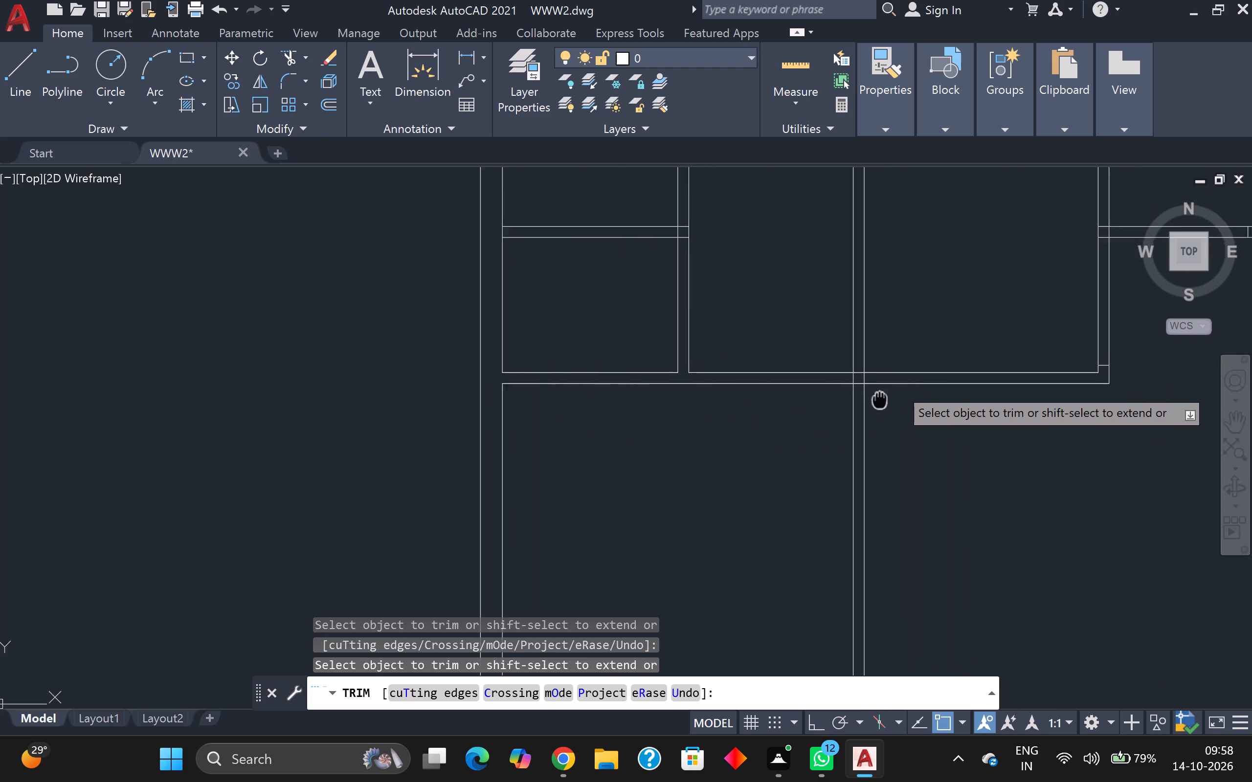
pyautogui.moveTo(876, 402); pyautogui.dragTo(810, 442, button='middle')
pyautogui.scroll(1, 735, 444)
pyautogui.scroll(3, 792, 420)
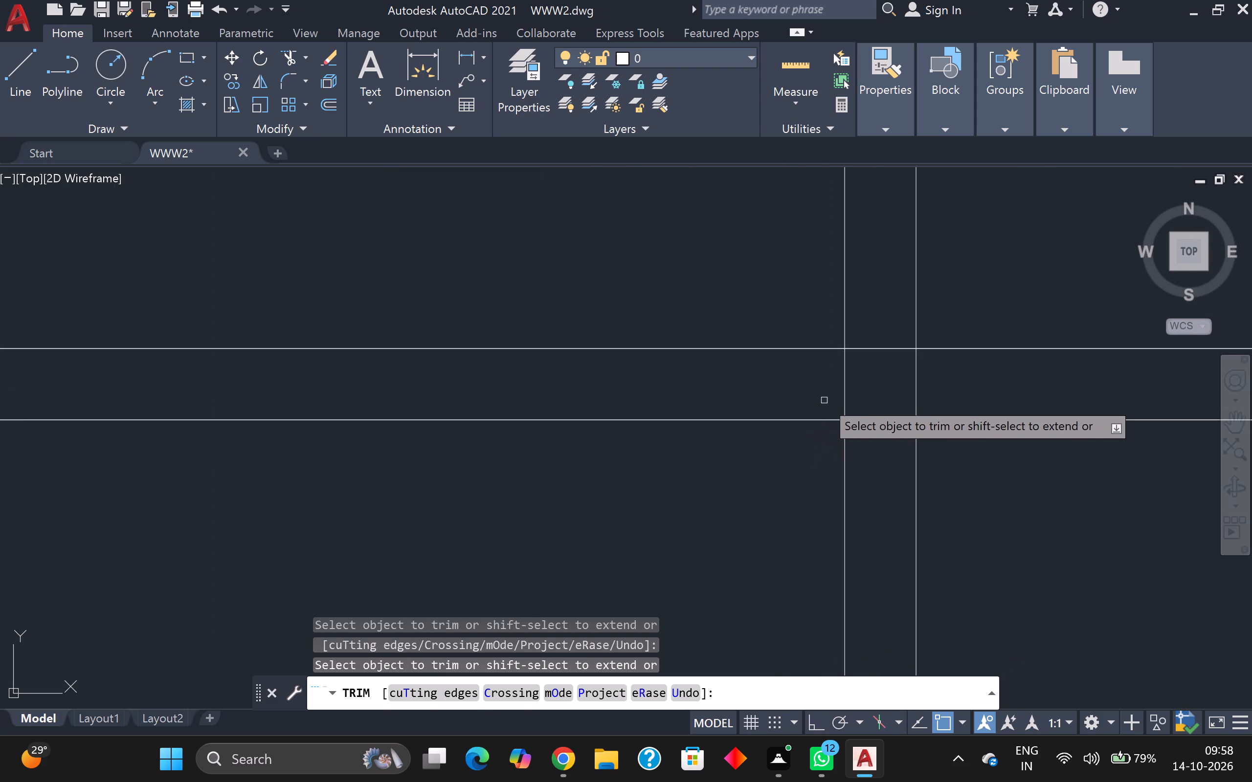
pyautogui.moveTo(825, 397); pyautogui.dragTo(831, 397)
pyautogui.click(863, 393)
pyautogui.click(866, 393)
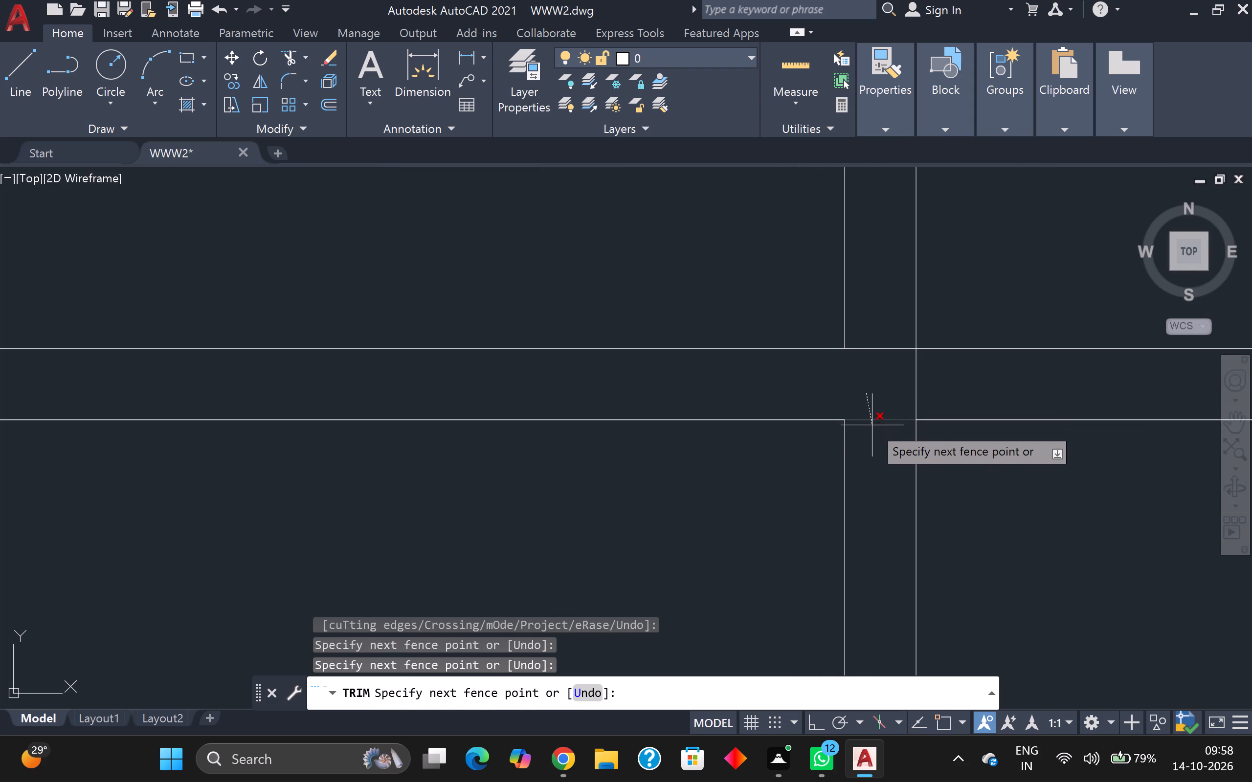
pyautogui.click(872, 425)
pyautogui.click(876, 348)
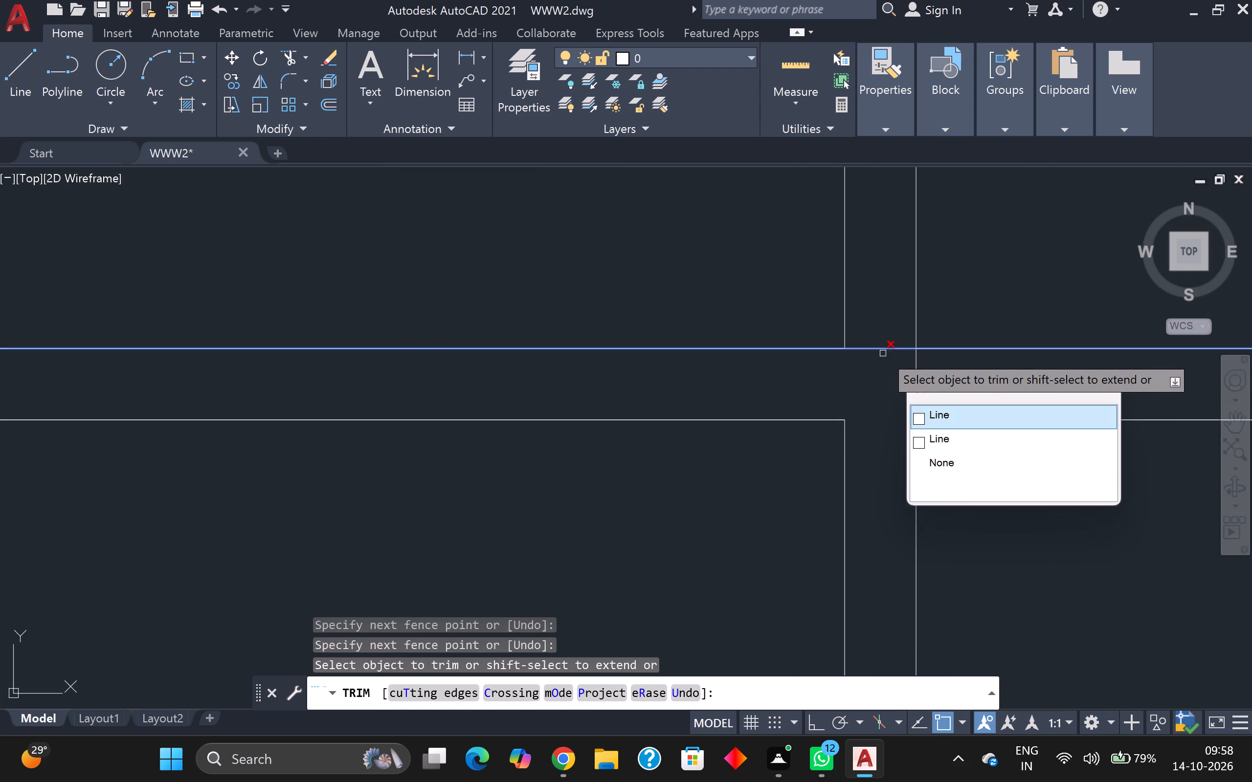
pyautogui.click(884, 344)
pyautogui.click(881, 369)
# Examine the wall junctions below the upper rooms and across the whole plan, and end the trimming.
pyautogui.scroll(-4, 881, 369)
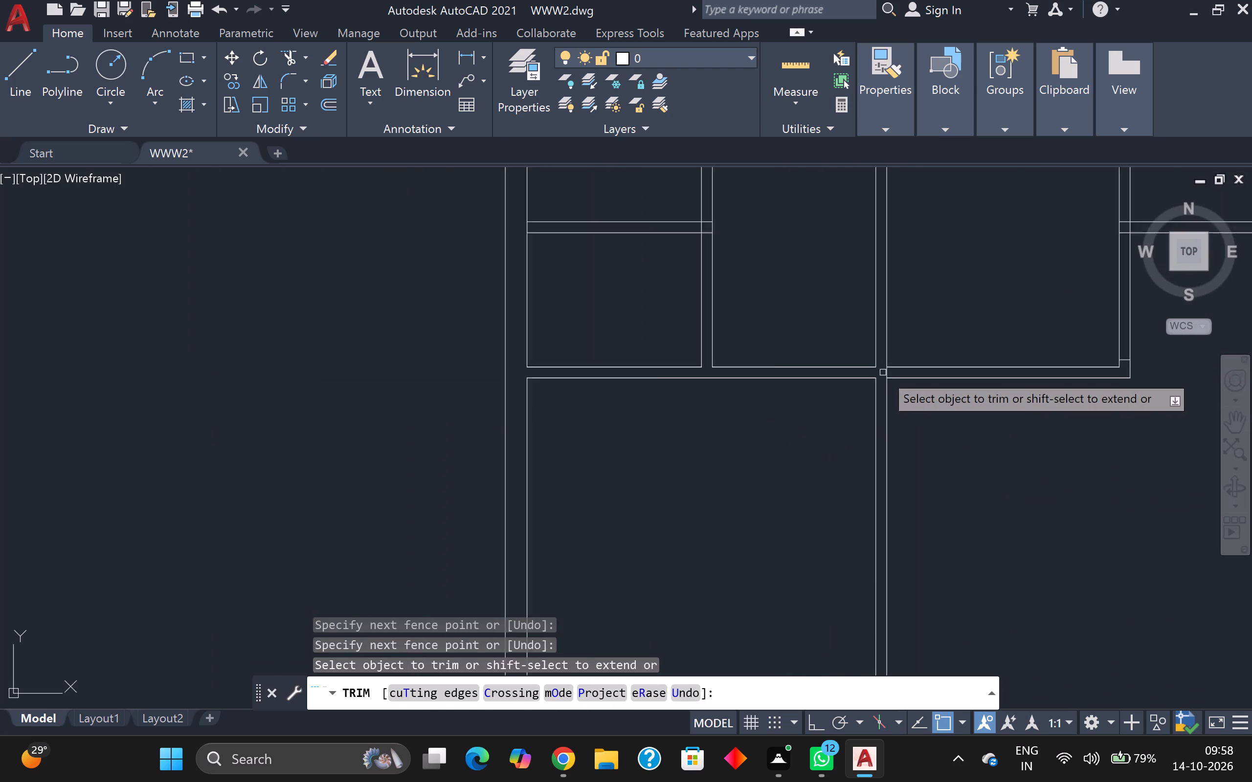
pyautogui.scroll(-1, 883, 372)
pyautogui.moveTo(897, 443); pyautogui.dragTo(892, 441, button='middle')
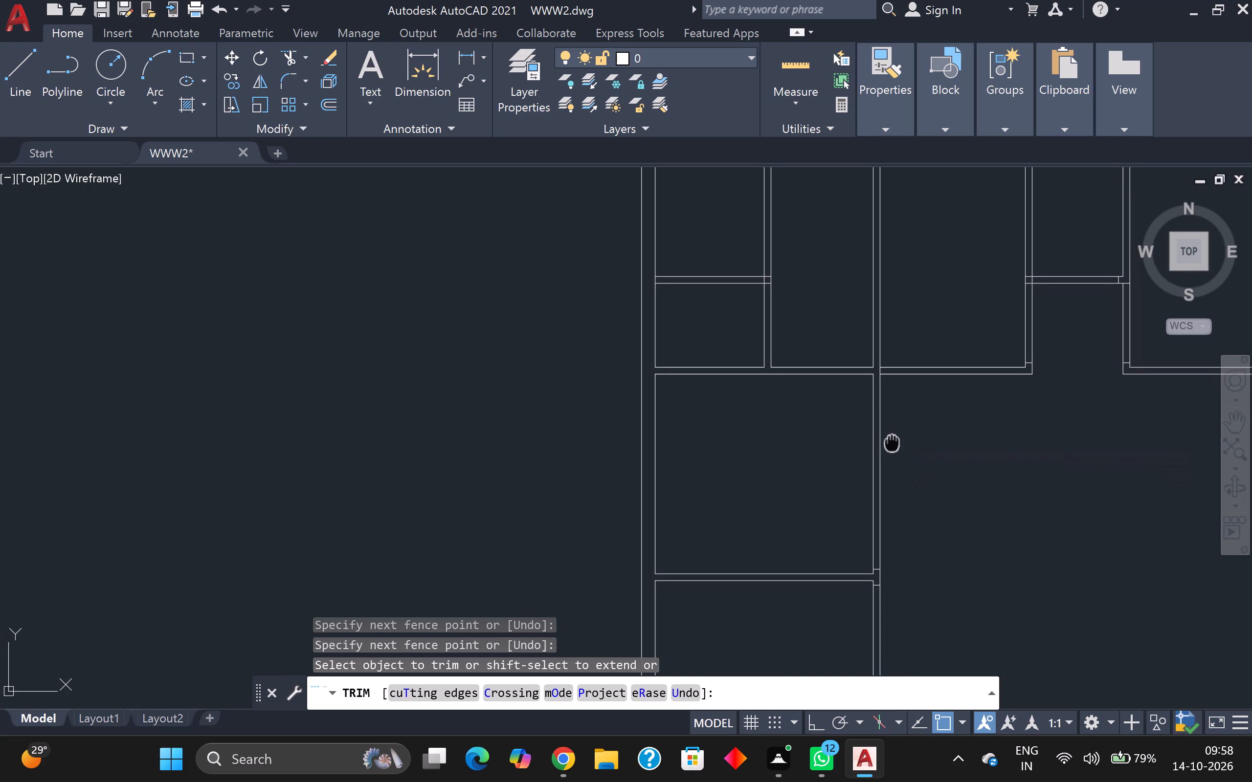
pyautogui.moveTo(892, 441); pyautogui.dragTo(674, 477, button='middle')
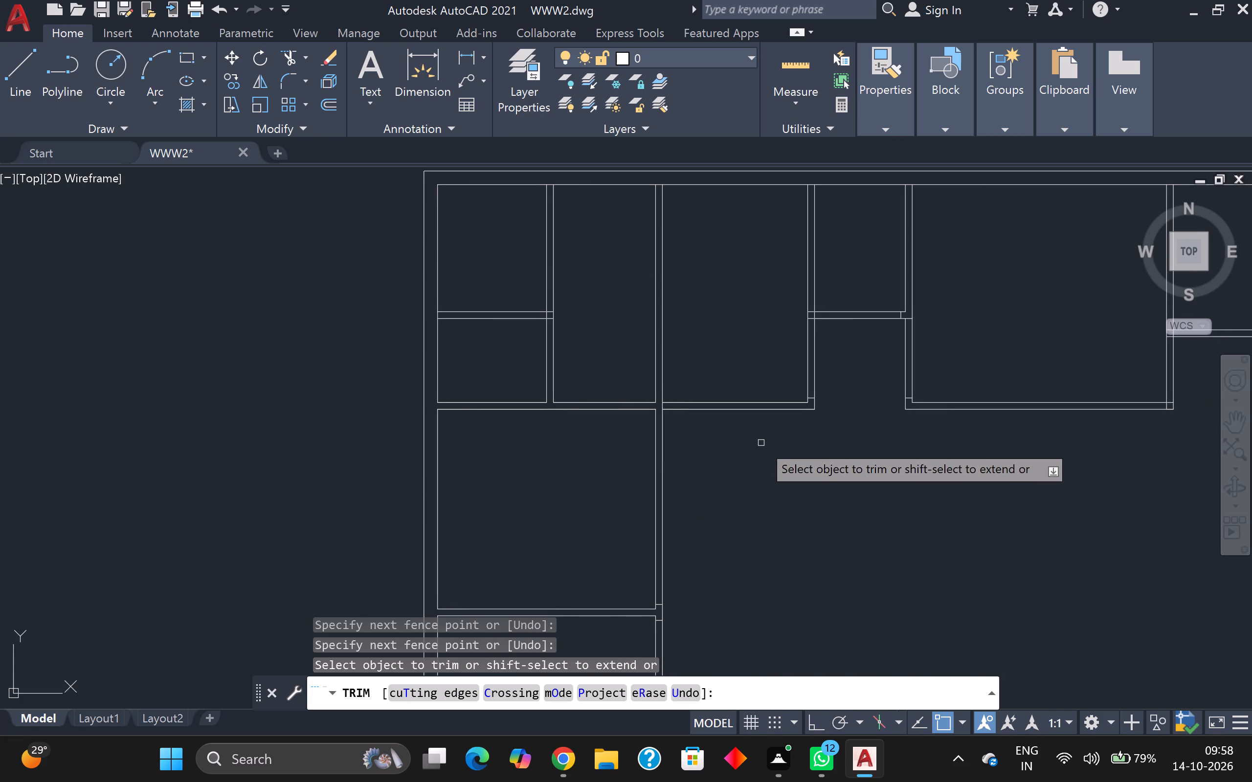
pyautogui.scroll(4, 824, 426)
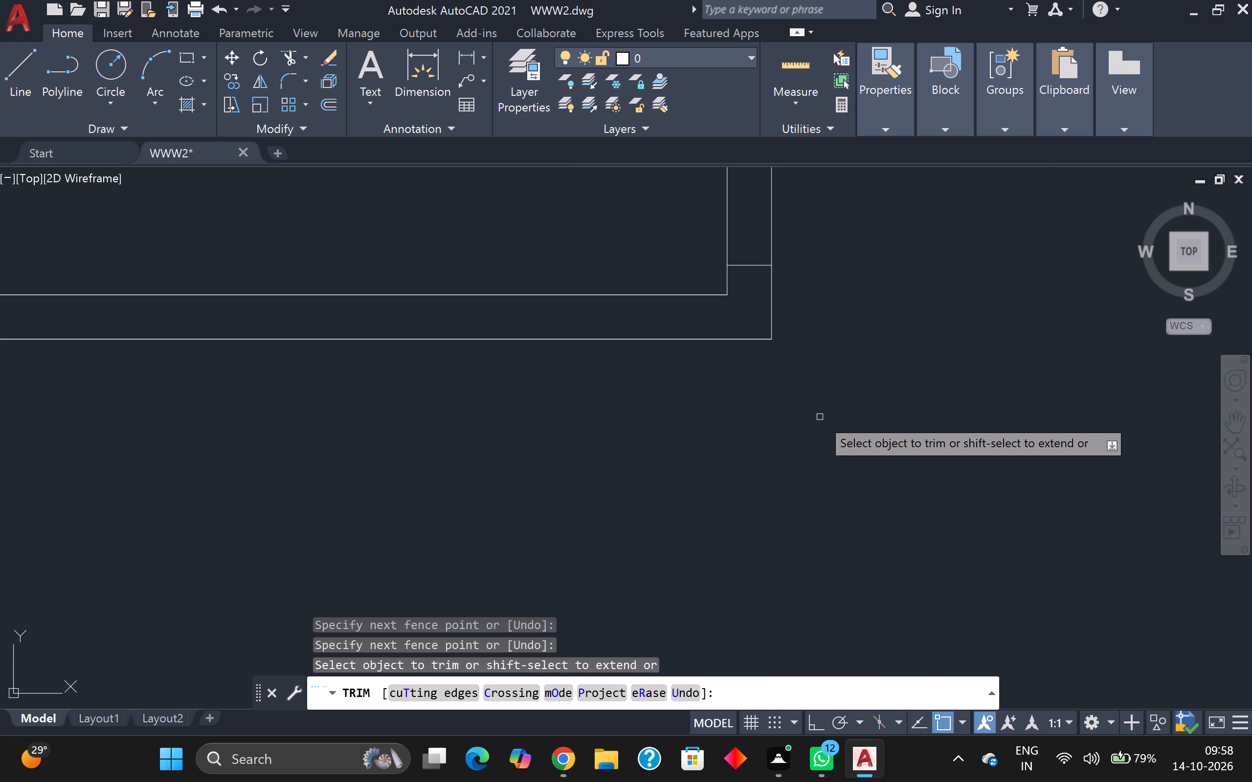
pyautogui.scroll(-3, 820, 417)
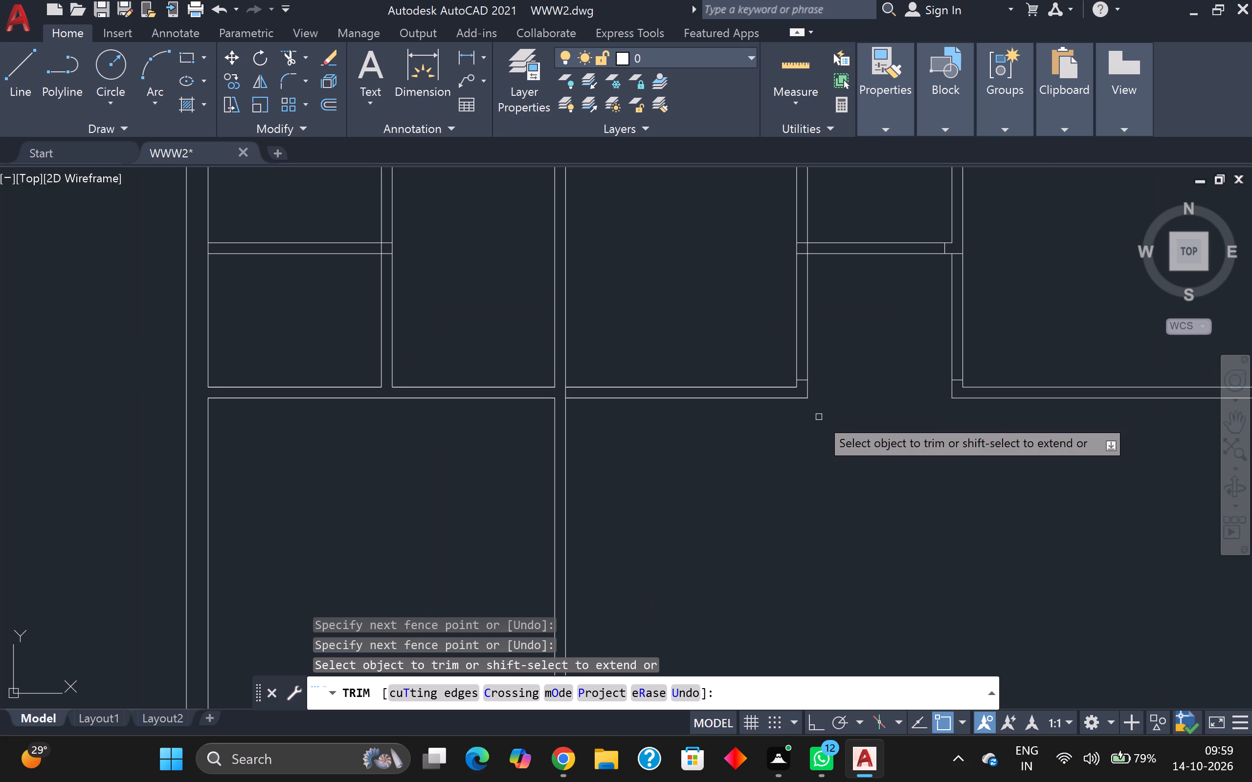
pyautogui.scroll(-2, 817, 417)
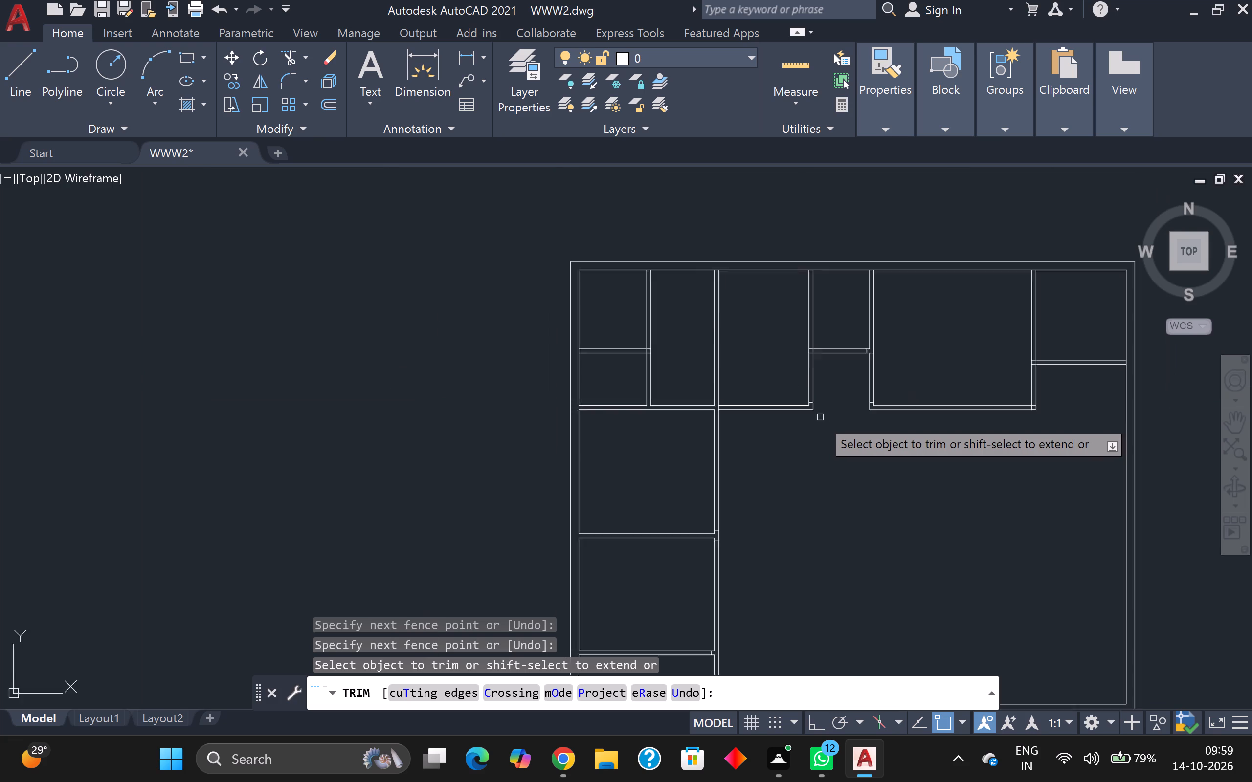
pyautogui.scroll(-2, 820, 418)
pyautogui.scroll(1, 845, 456)
pyautogui.moveTo(844, 456); pyautogui.dragTo(739, 459, button='middle')
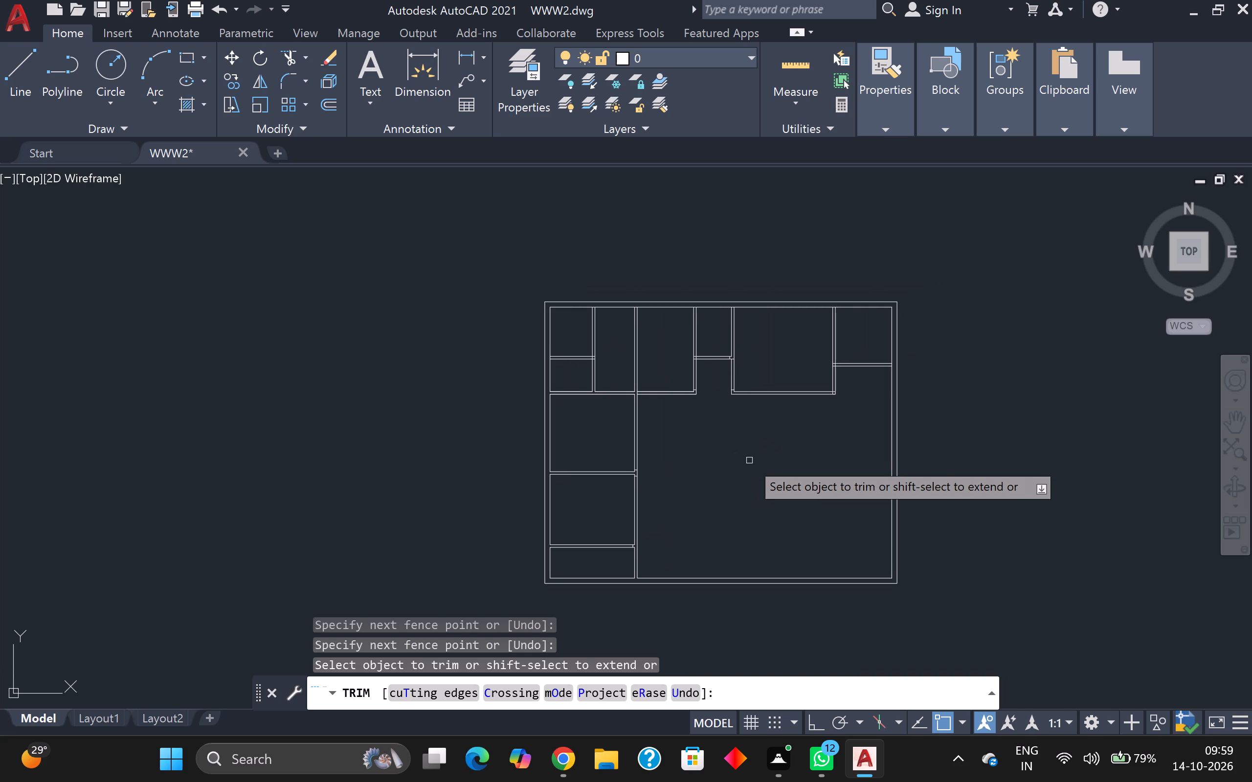
pyautogui.press('Escape')
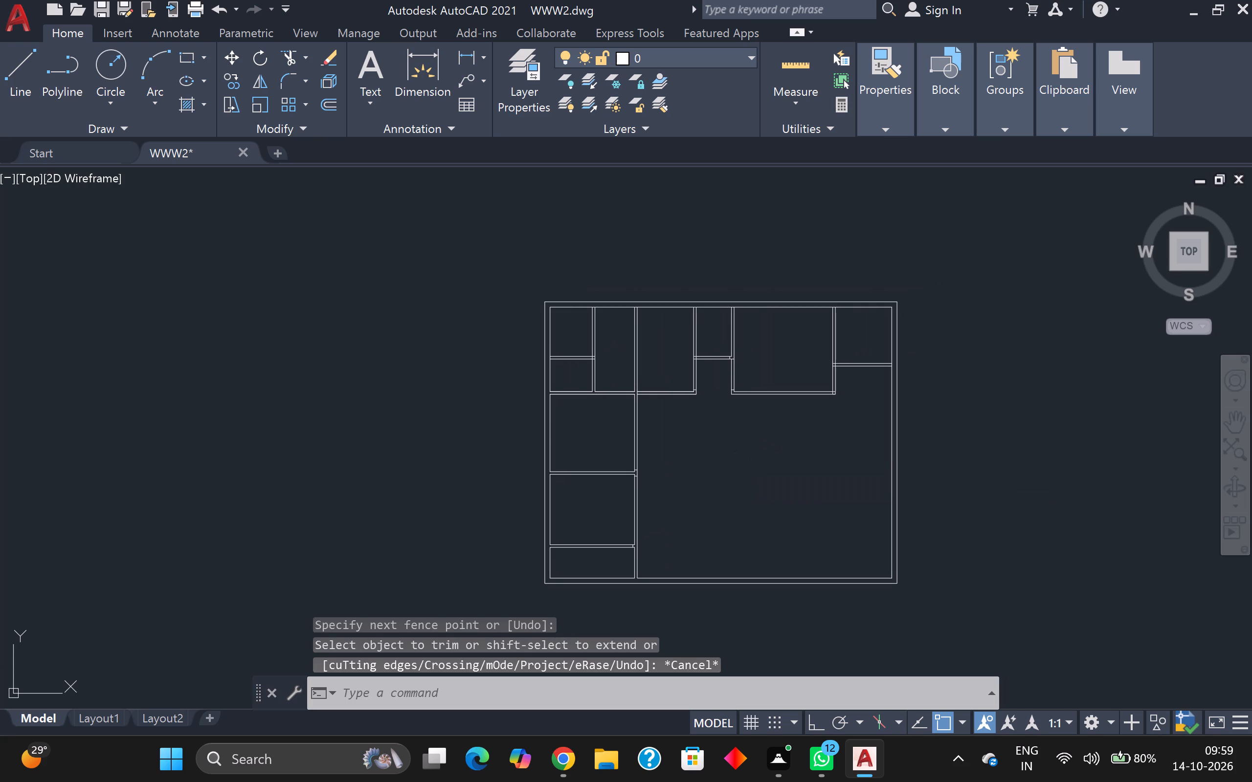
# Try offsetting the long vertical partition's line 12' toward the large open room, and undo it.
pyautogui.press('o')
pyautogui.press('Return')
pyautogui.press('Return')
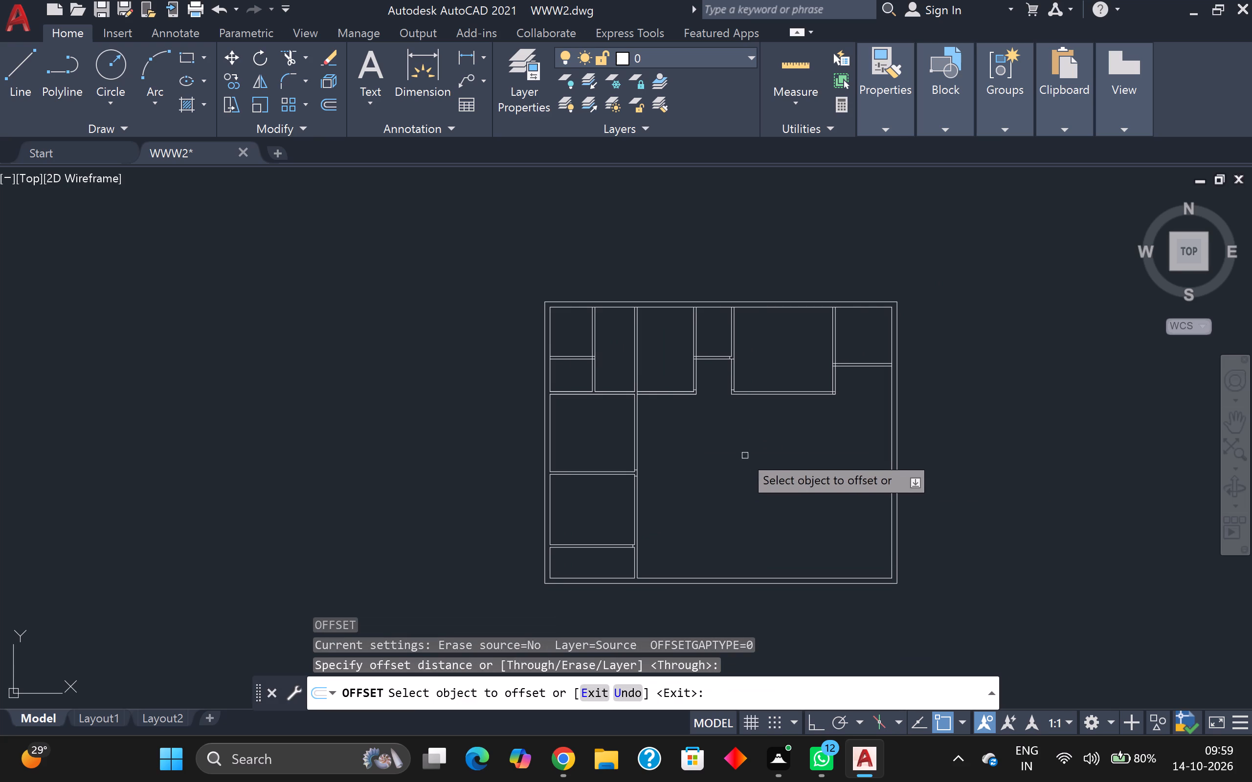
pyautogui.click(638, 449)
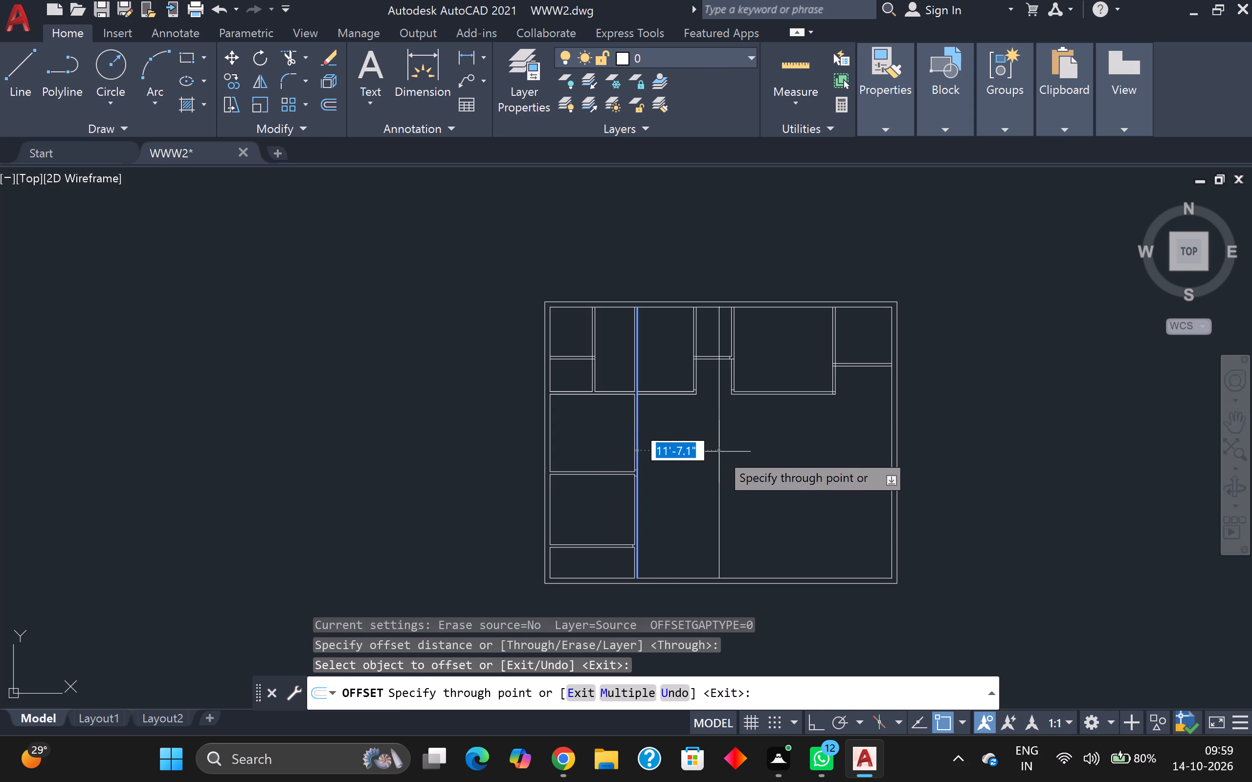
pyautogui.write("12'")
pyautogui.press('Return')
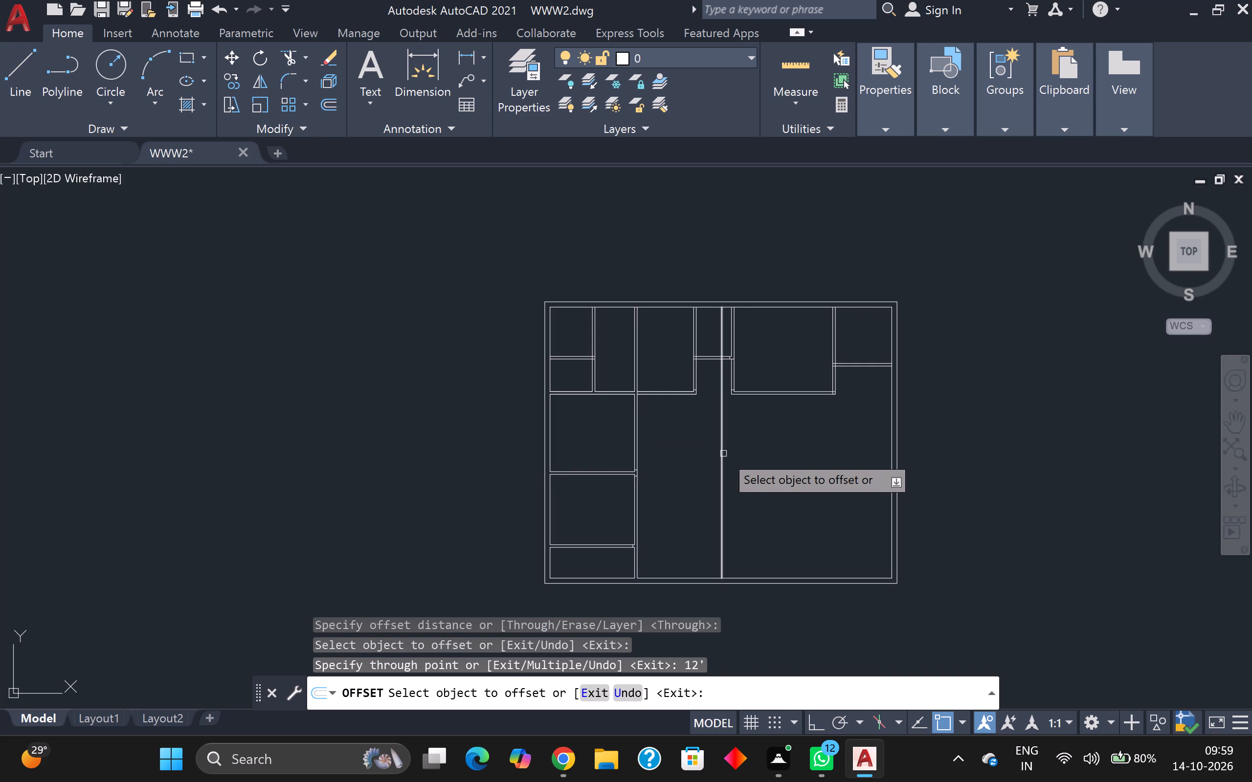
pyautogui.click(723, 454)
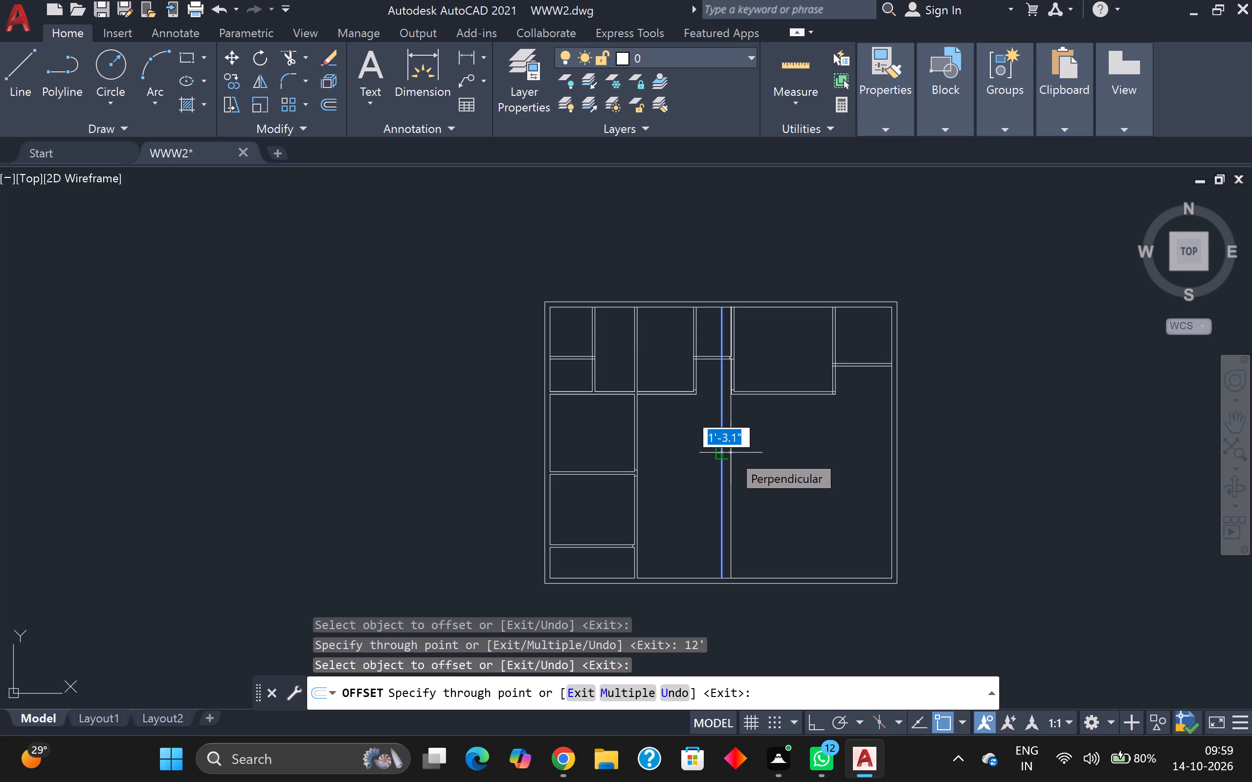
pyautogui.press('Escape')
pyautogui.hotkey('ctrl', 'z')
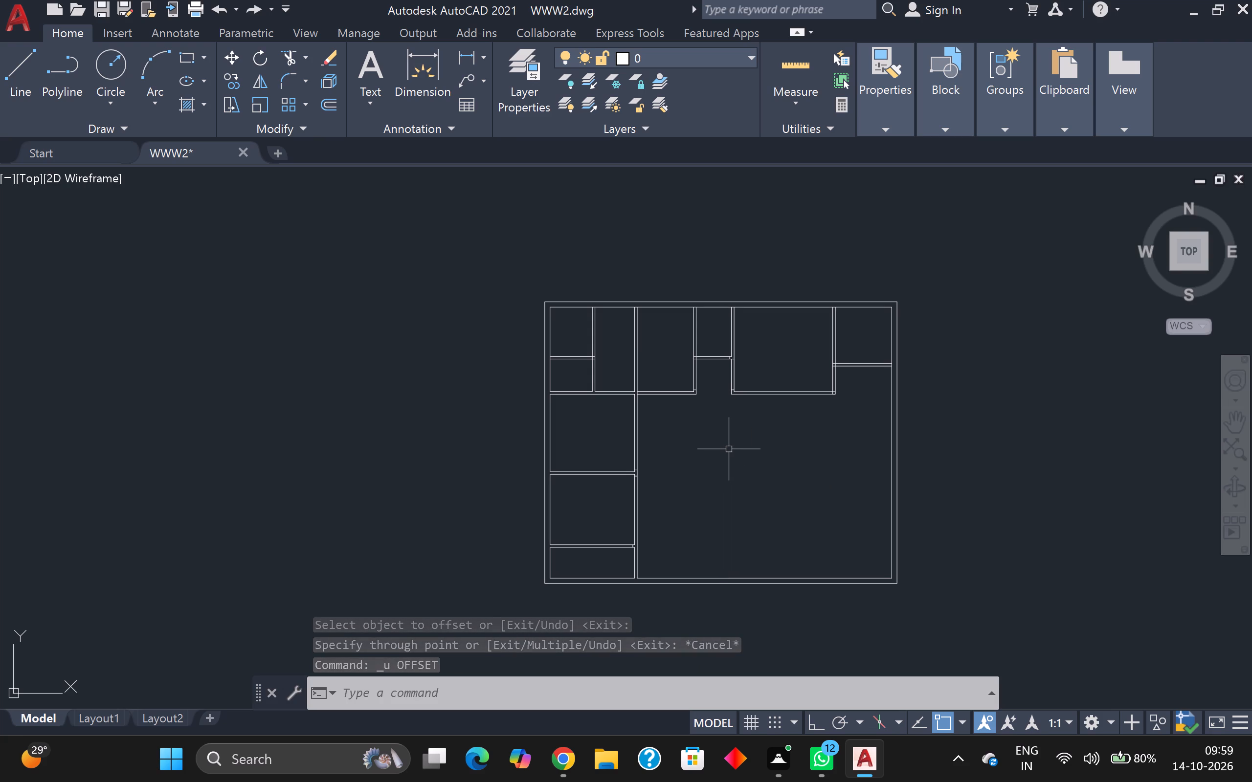
# Examine the upper-right corner room and the partition junctions beside it.
pyautogui.scroll(-1, 729, 448)
pyautogui.scroll(2, 870, 437)
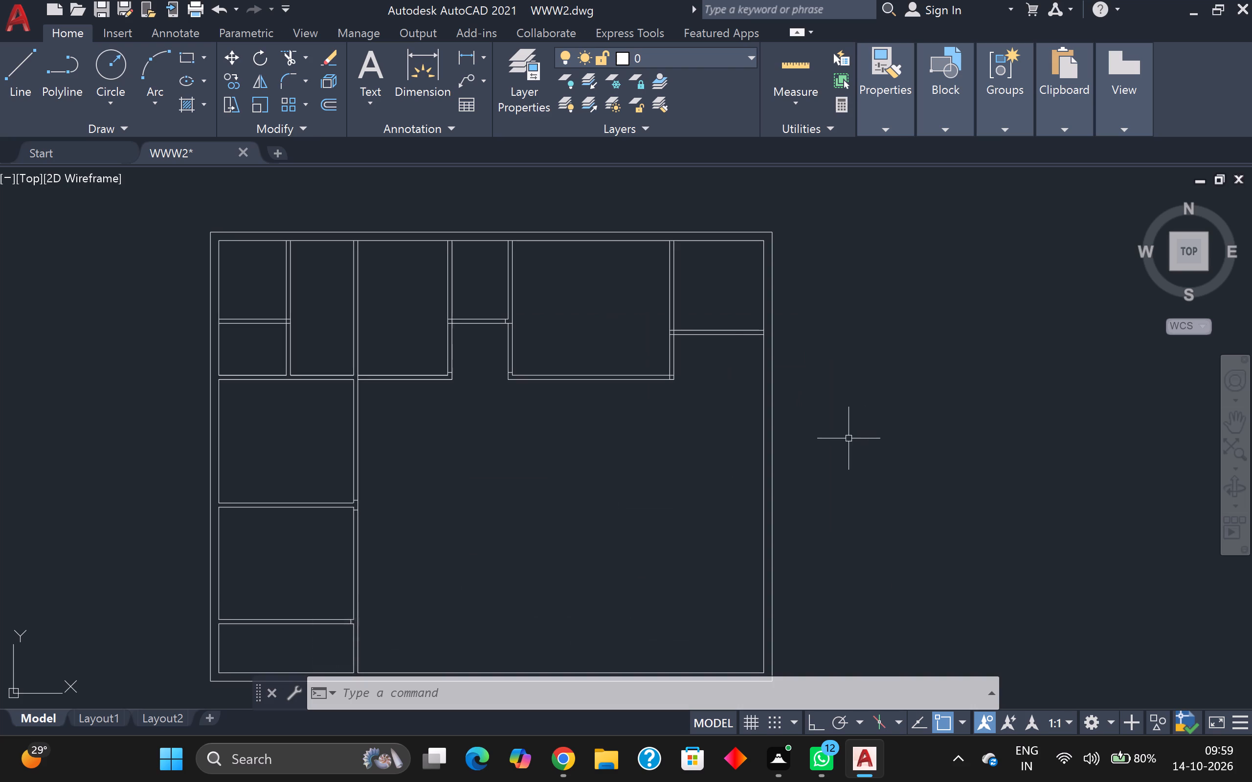
pyautogui.scroll(-2, 849, 438)
pyautogui.scroll(5, 815, 429)
pyautogui.moveTo(780, 415); pyautogui.dragTo(785, 434, button='middle')
pyautogui.scroll(-1, 782, 425)
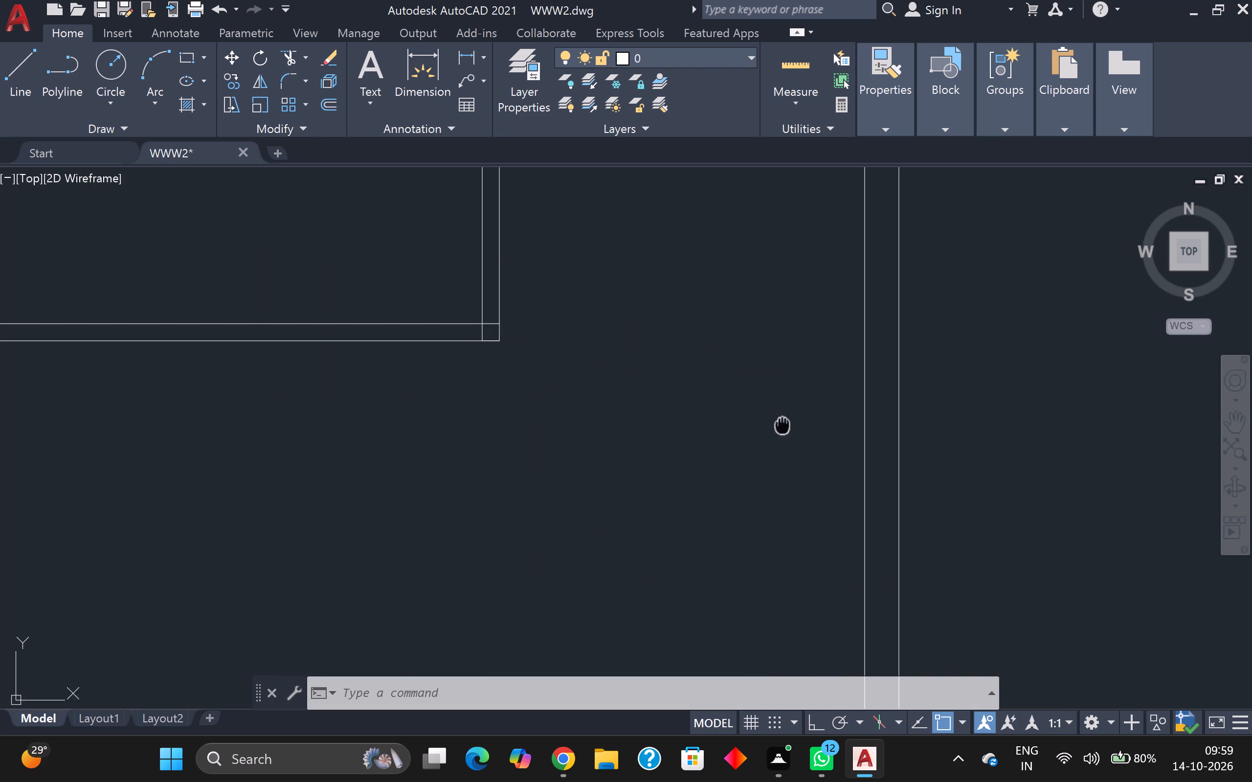
pyautogui.moveTo(785, 434); pyautogui.dragTo(833, 593, button='middle')
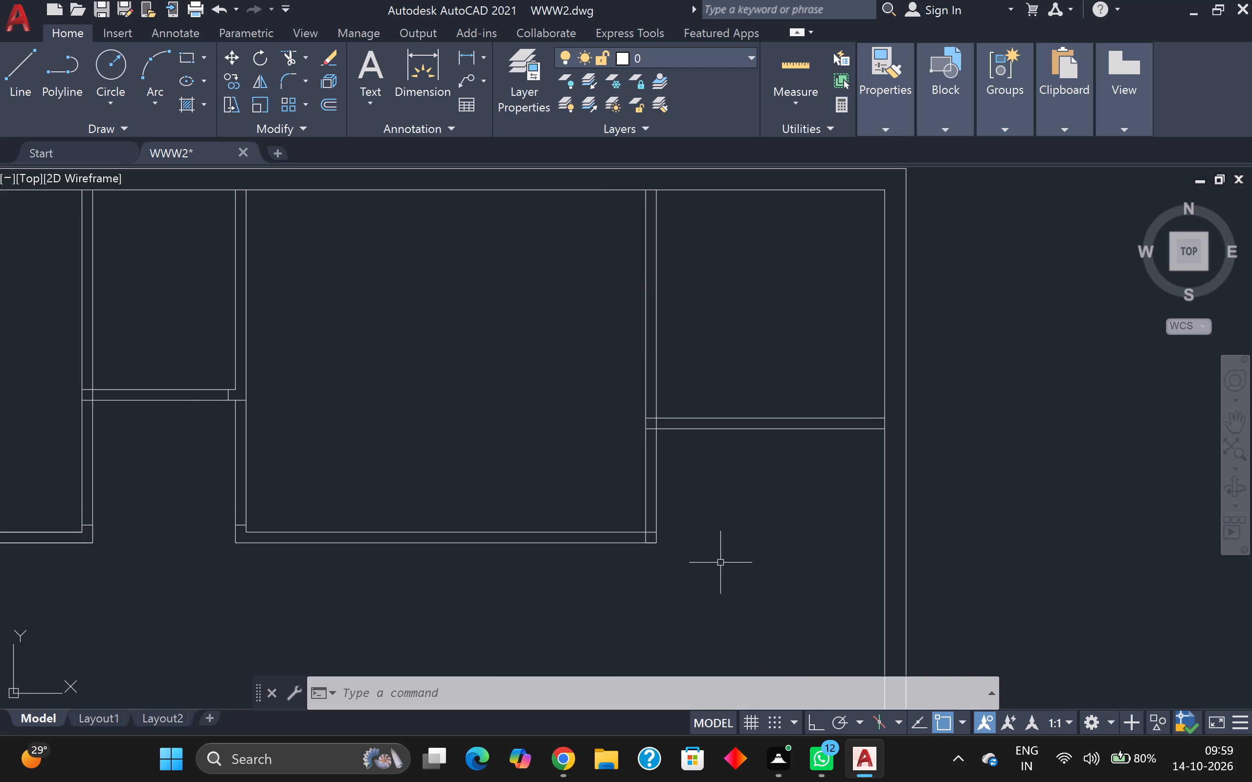
# Undo the last view changes and the whole group of junction trims.
pyautogui.press('space')
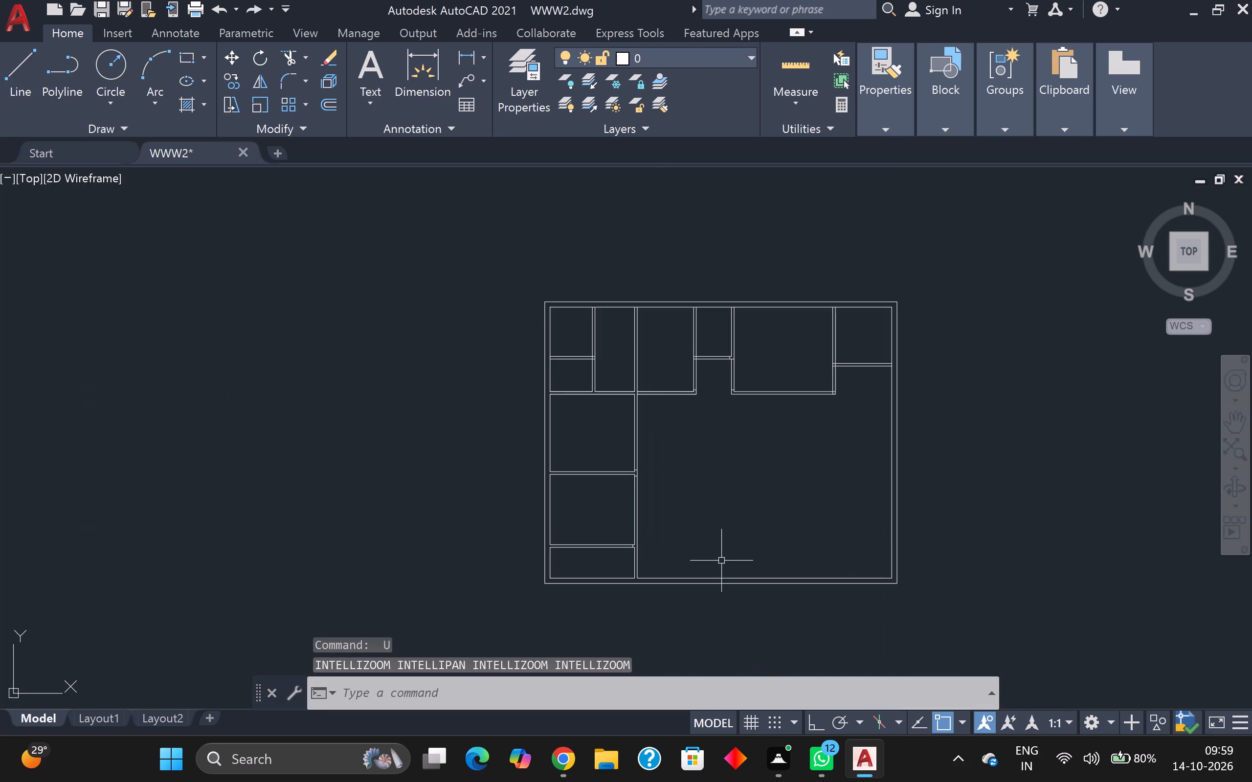
pyautogui.press('space')
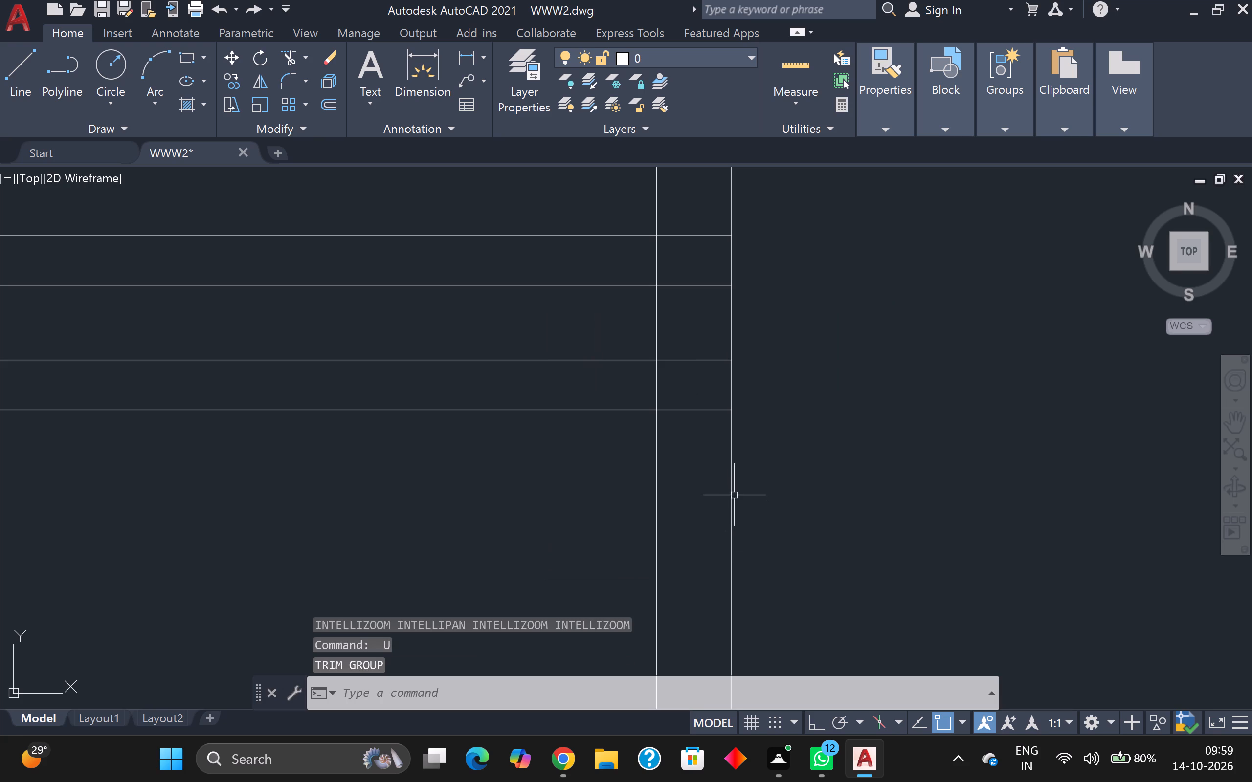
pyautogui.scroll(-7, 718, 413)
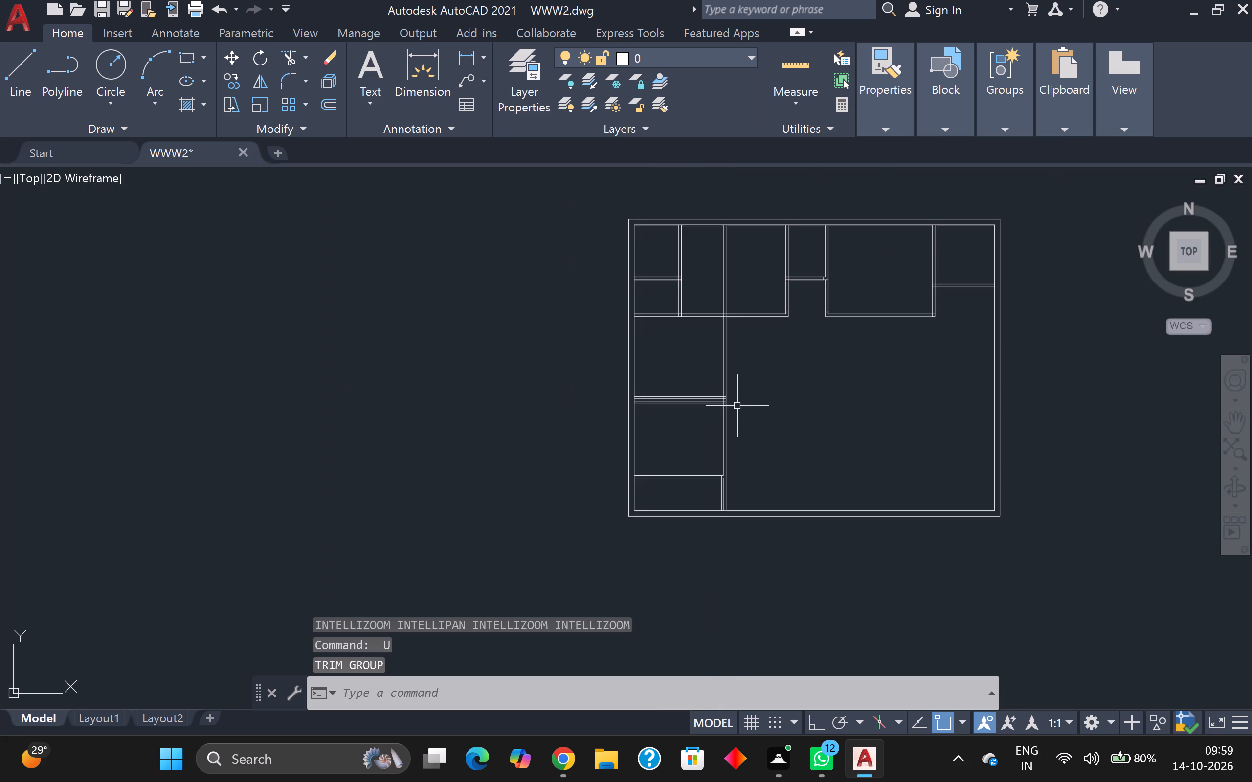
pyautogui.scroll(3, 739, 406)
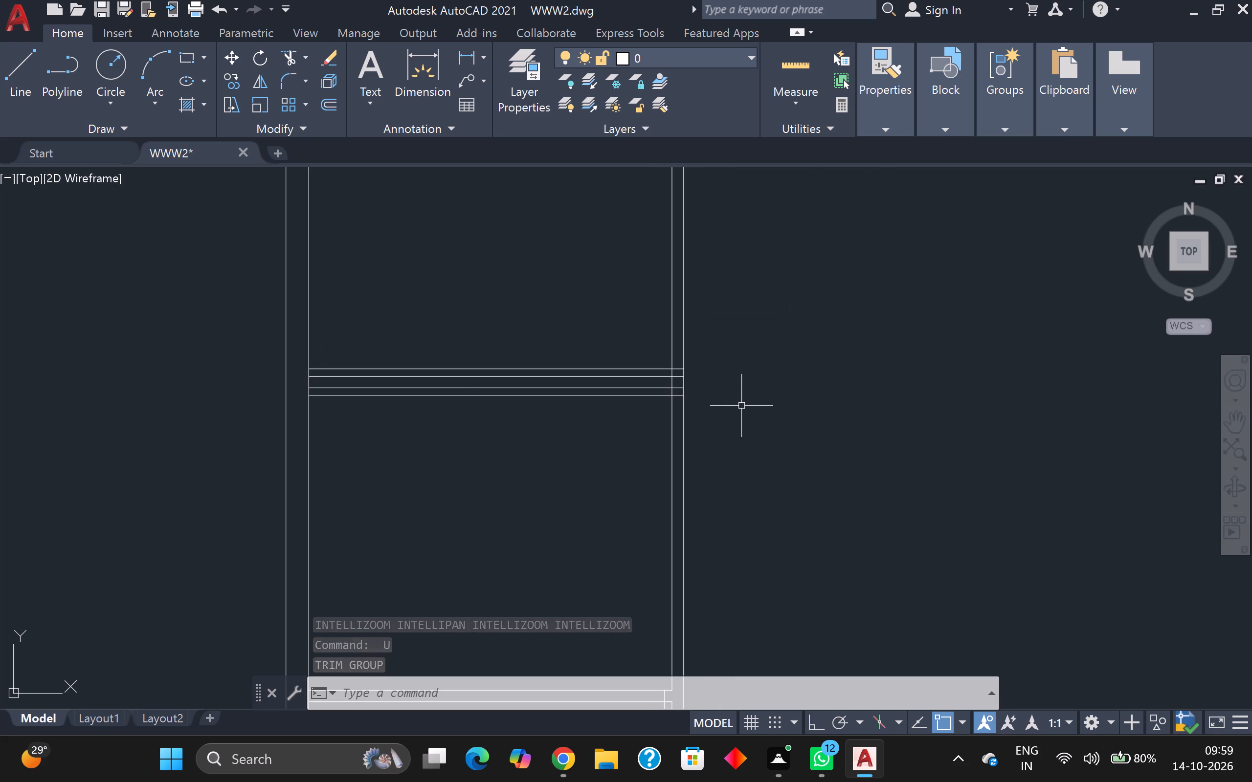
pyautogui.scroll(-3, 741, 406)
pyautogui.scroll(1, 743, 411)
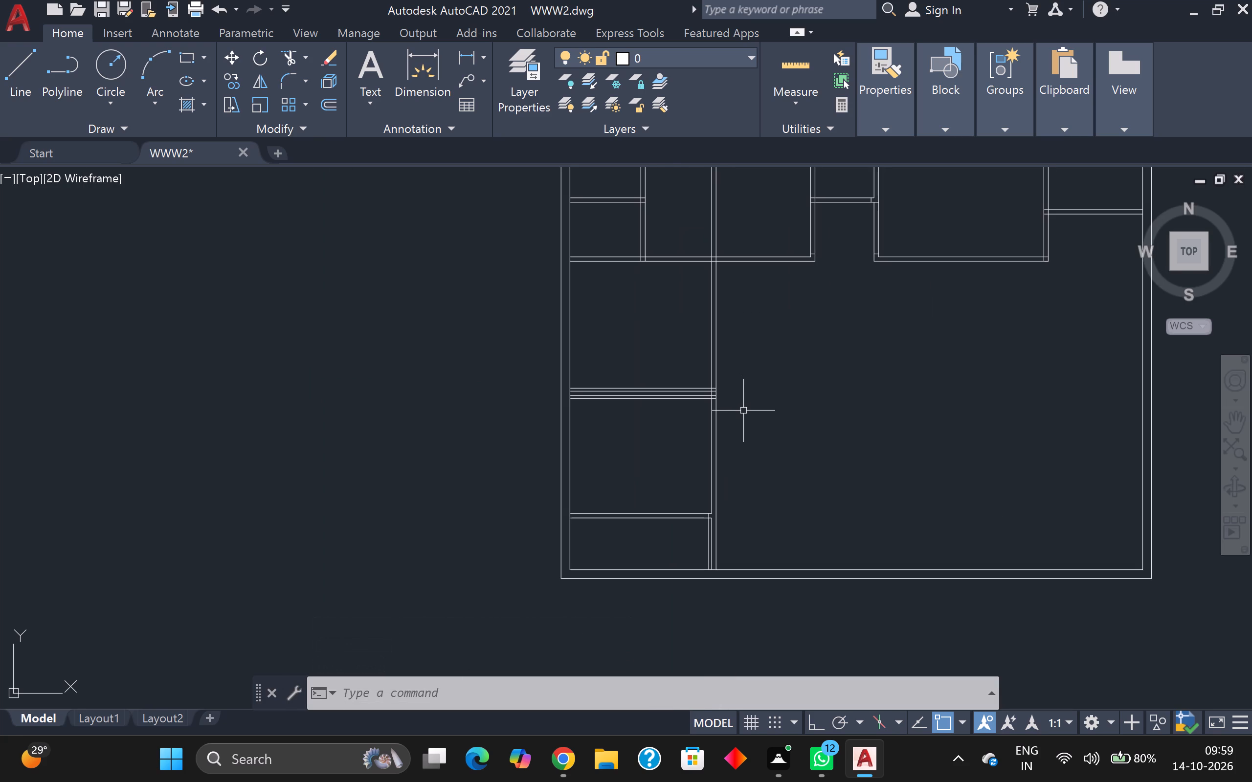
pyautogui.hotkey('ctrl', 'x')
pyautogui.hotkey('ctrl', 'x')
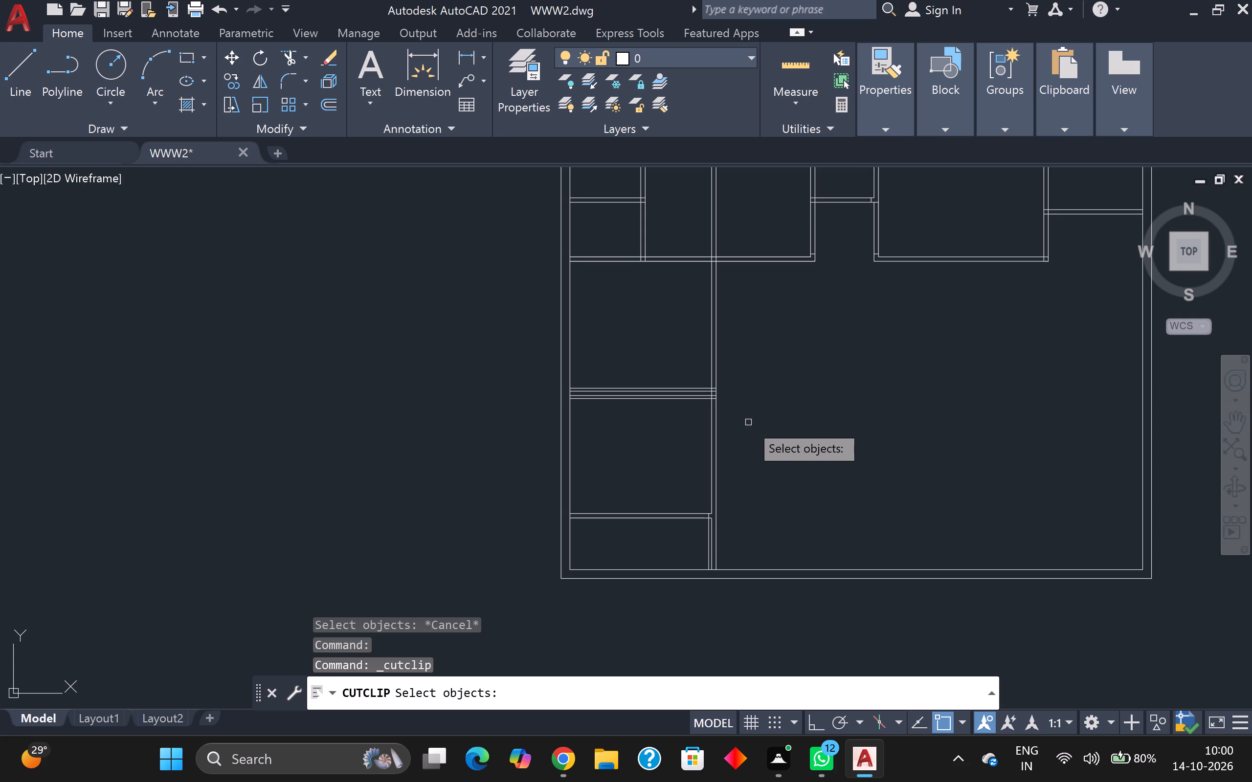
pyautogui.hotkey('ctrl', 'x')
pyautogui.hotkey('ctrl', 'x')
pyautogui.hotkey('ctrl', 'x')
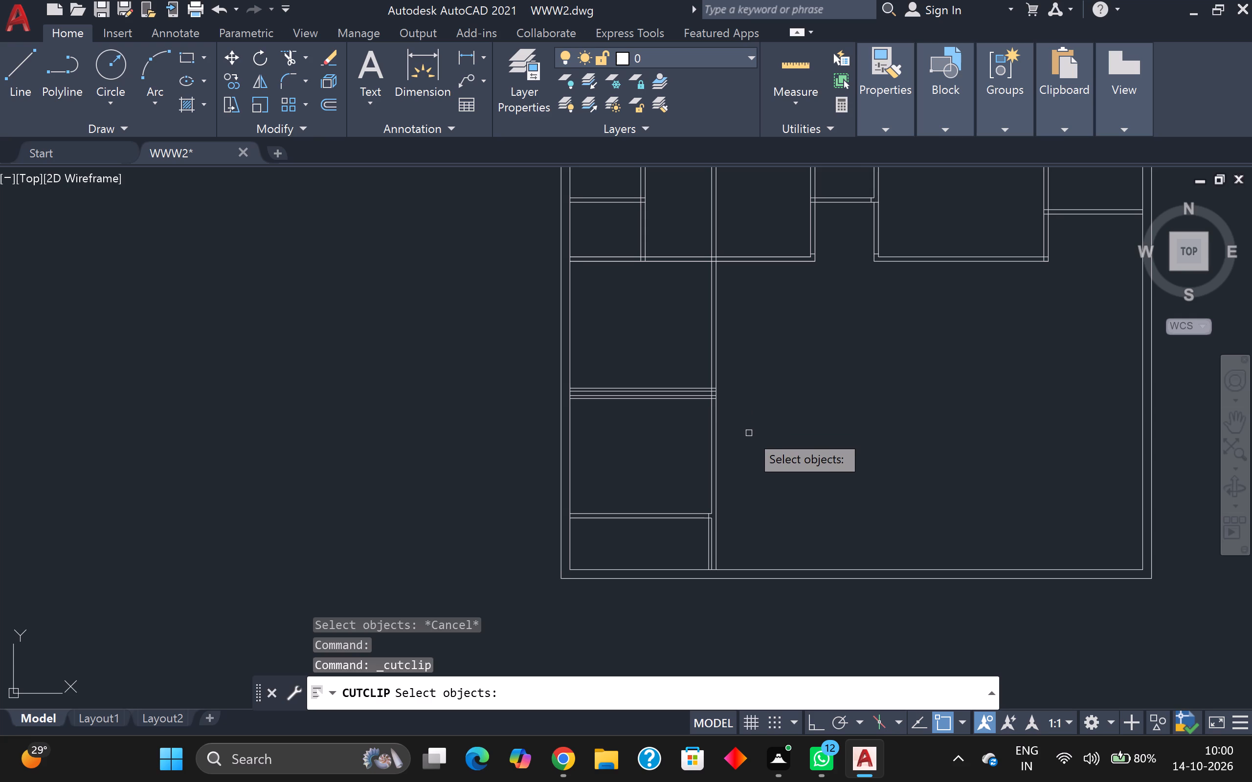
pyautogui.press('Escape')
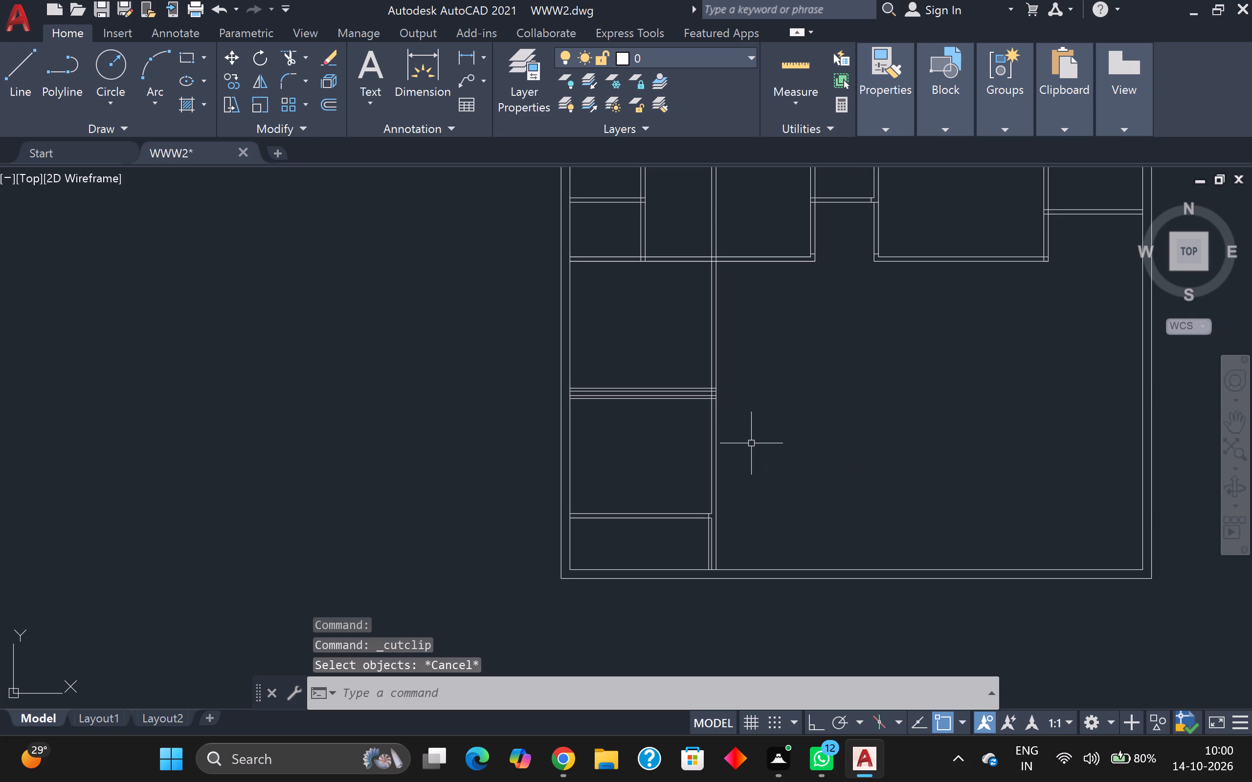
# Undo back through the last offset, removing the extra lines along the middle horizontal partition of the left-hand rooms.
pyautogui.hotkey('ctrl', 'z')
pyautogui.hotkey('ctrl', 'z')
pyautogui.hotkey('ctrl', 'z')
pyautogui.hotkey('ctrl', 'z')
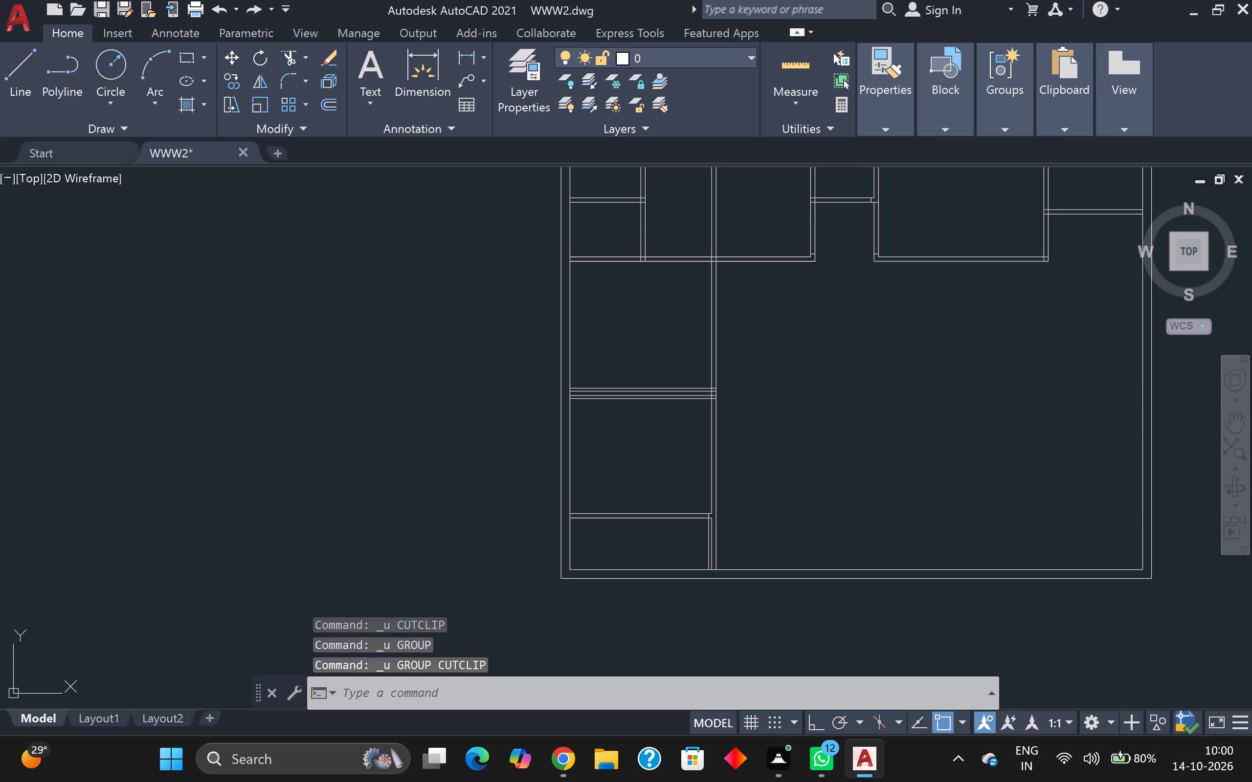
pyautogui.hotkey('ctrl', 'z')
pyautogui.hotkey('ctrl', 'z')
pyautogui.hotkey('ctrl', 'z')
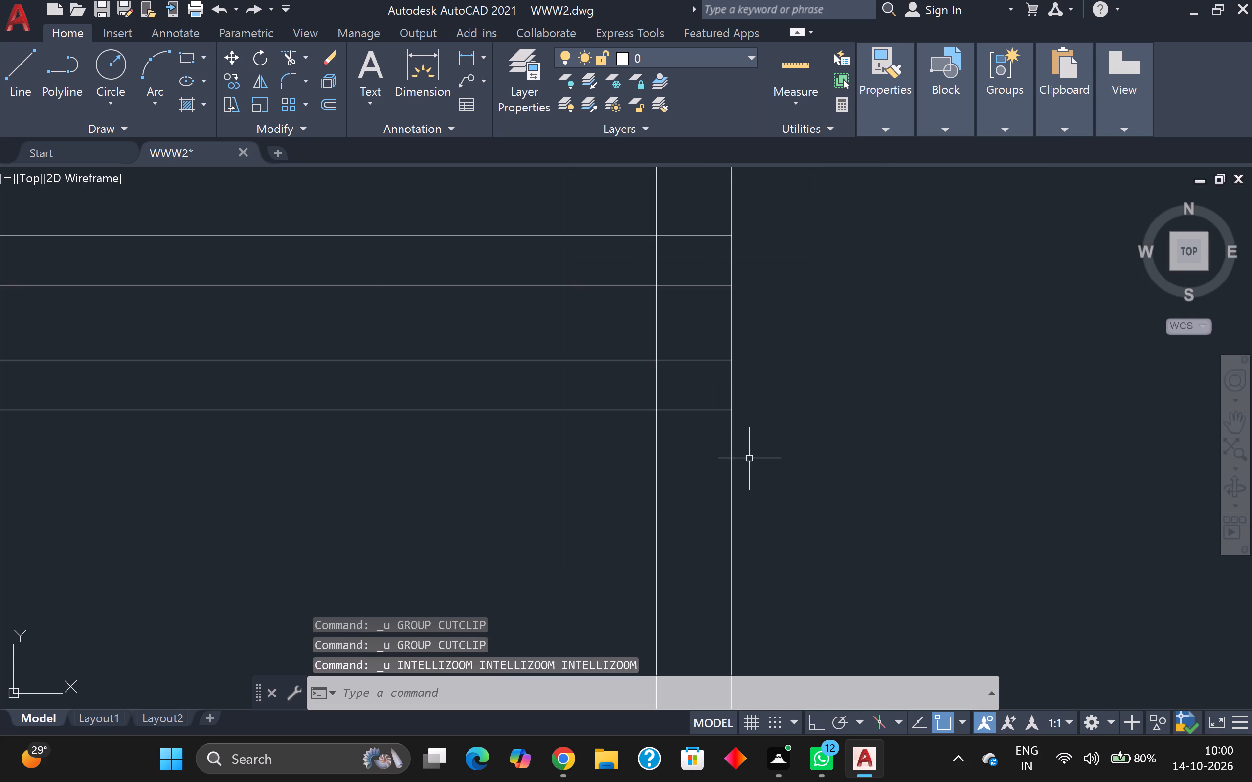
pyautogui.hotkey('ctrl', 'z')
# Examine the partition layout of the left-hand and upper rooms of the plan.
pyautogui.scroll(-6, 749, 458)
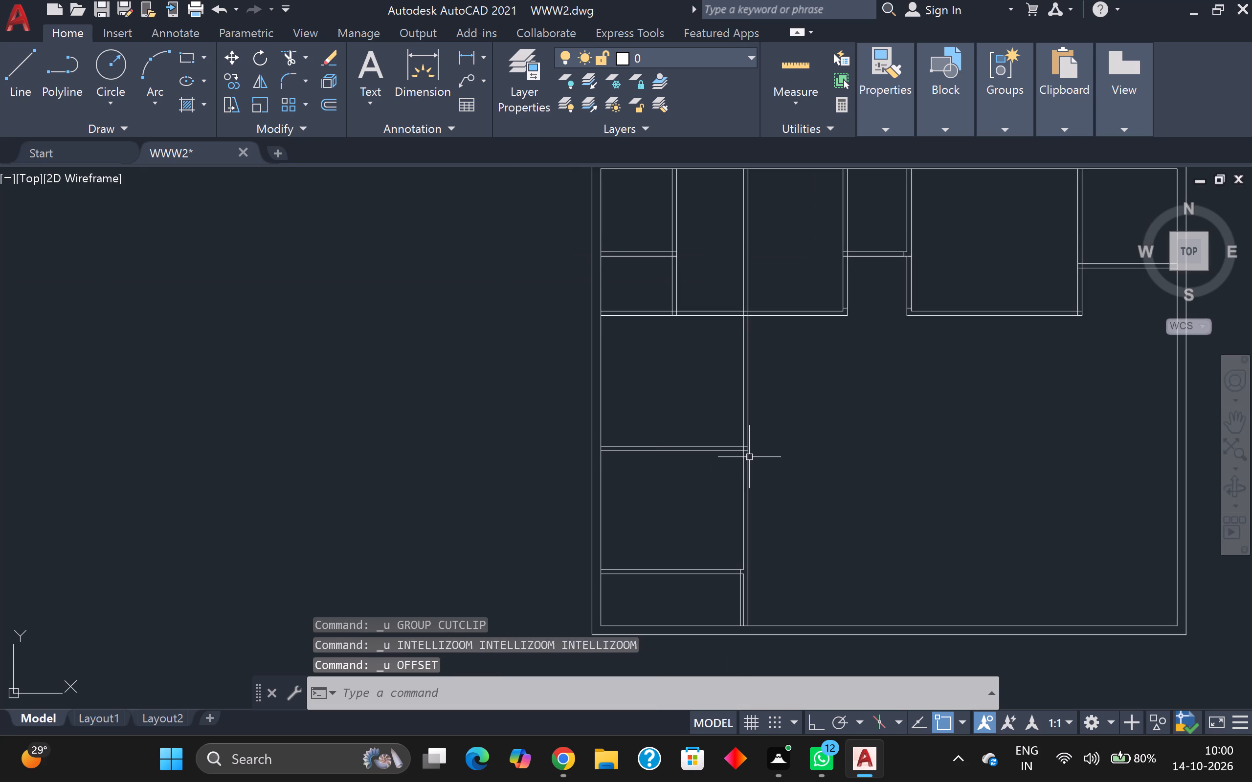
pyautogui.scroll(-1, 749, 457)
pyautogui.scroll(3, 777, 463)
pyautogui.scroll(-4, 777, 463)
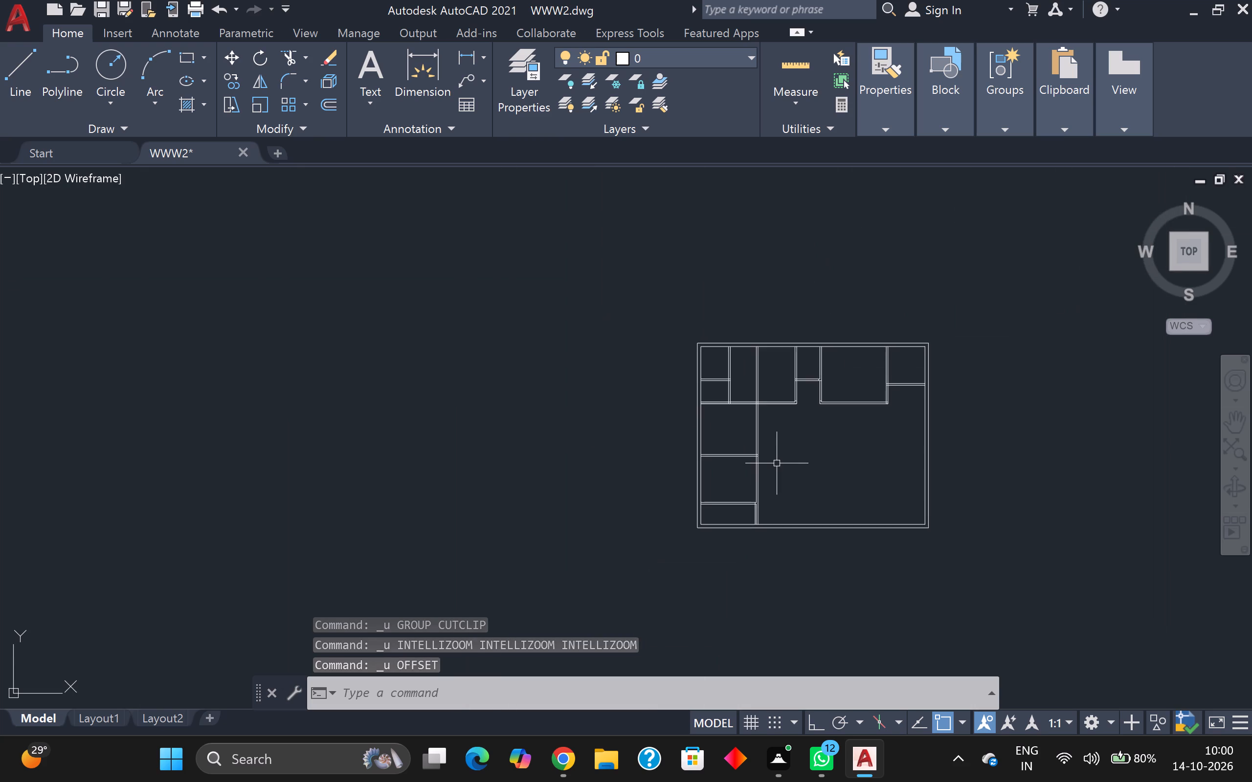
pyautogui.scroll(4, 774, 464)
pyautogui.moveTo(740, 472); pyautogui.dragTo(918, 384, button='middle')
pyautogui.scroll(-2, 917, 384)
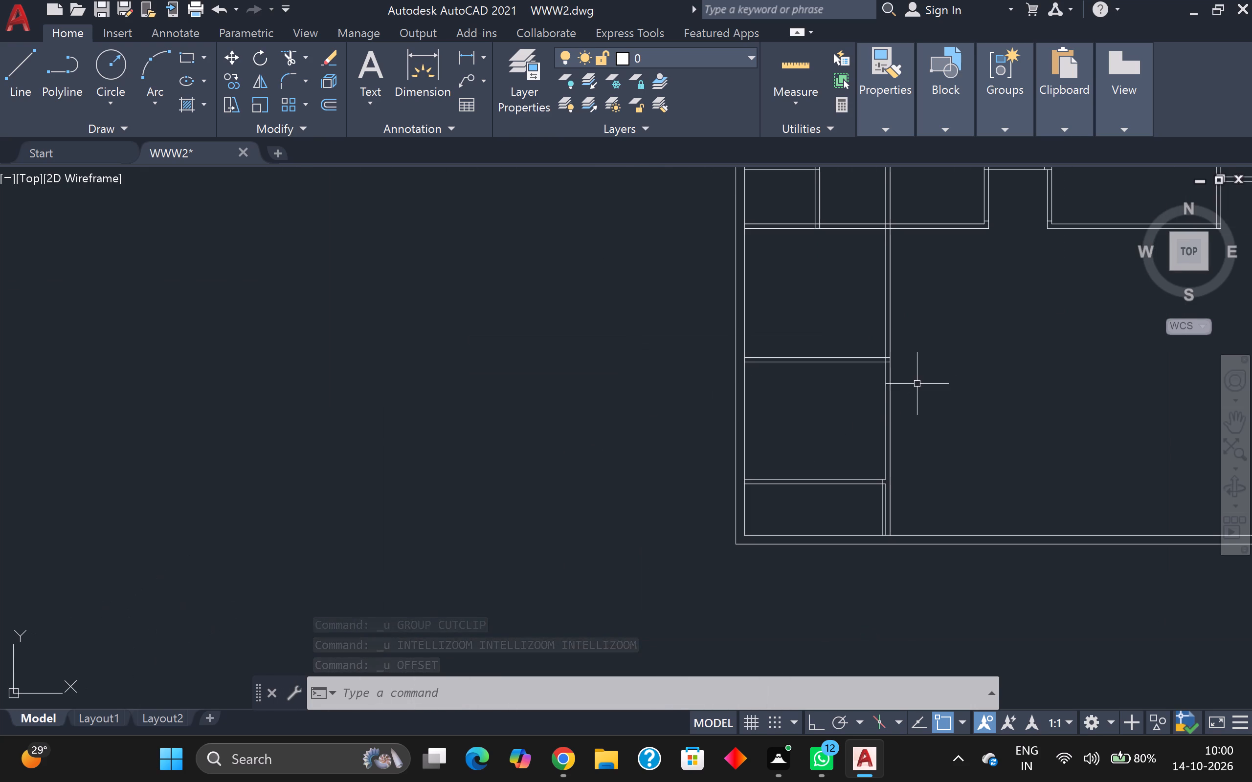
pyautogui.scroll(4, 870, 468)
pyautogui.scroll(-4, 870, 468)
pyautogui.scroll(3, 871, 467)
pyautogui.scroll(-4, 871, 467)
pyautogui.scroll(1, 932, 380)
pyautogui.moveTo(934, 379); pyautogui.dragTo(935, 511, button='middle')
# Offset both lines of the horizontal partition between the two large left-hand rooms outward by 3 inches.
pyautogui.press('o')
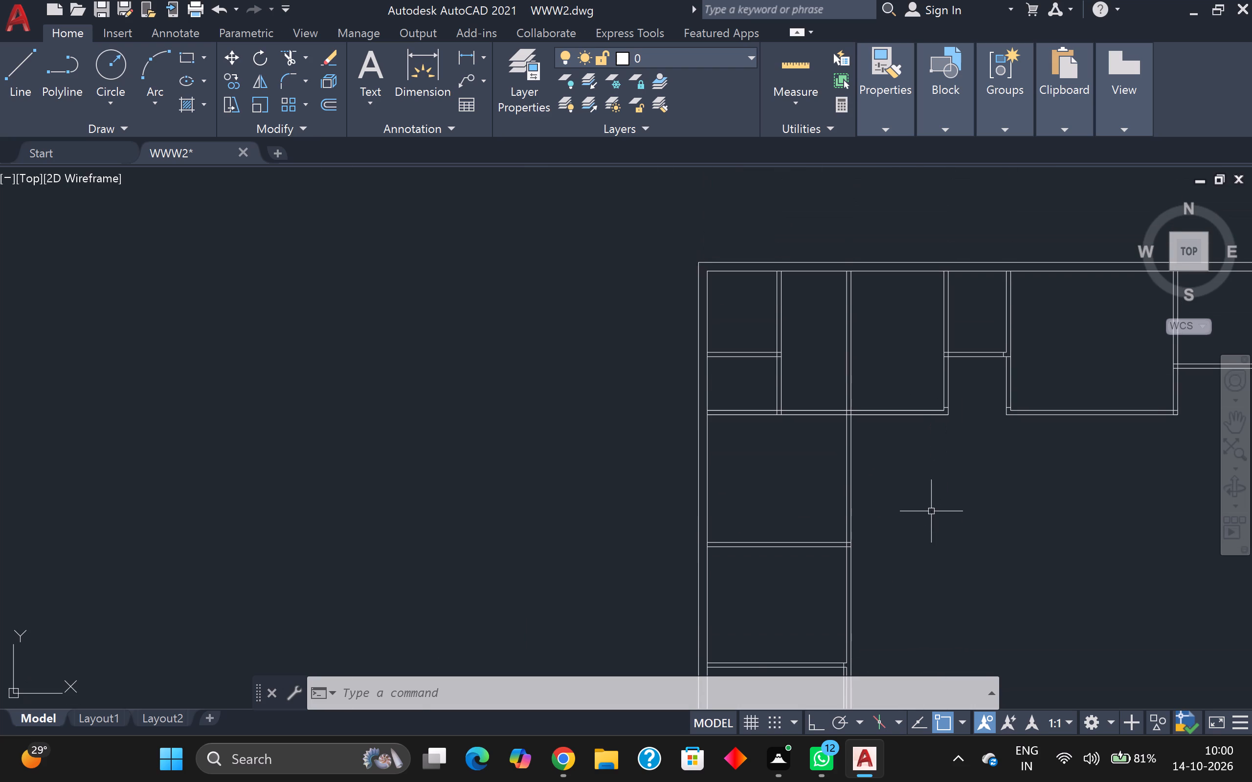
pyautogui.press('Return')
pyautogui.press('Return')
pyautogui.scroll(5, 850, 545)
pyautogui.click(834, 527)
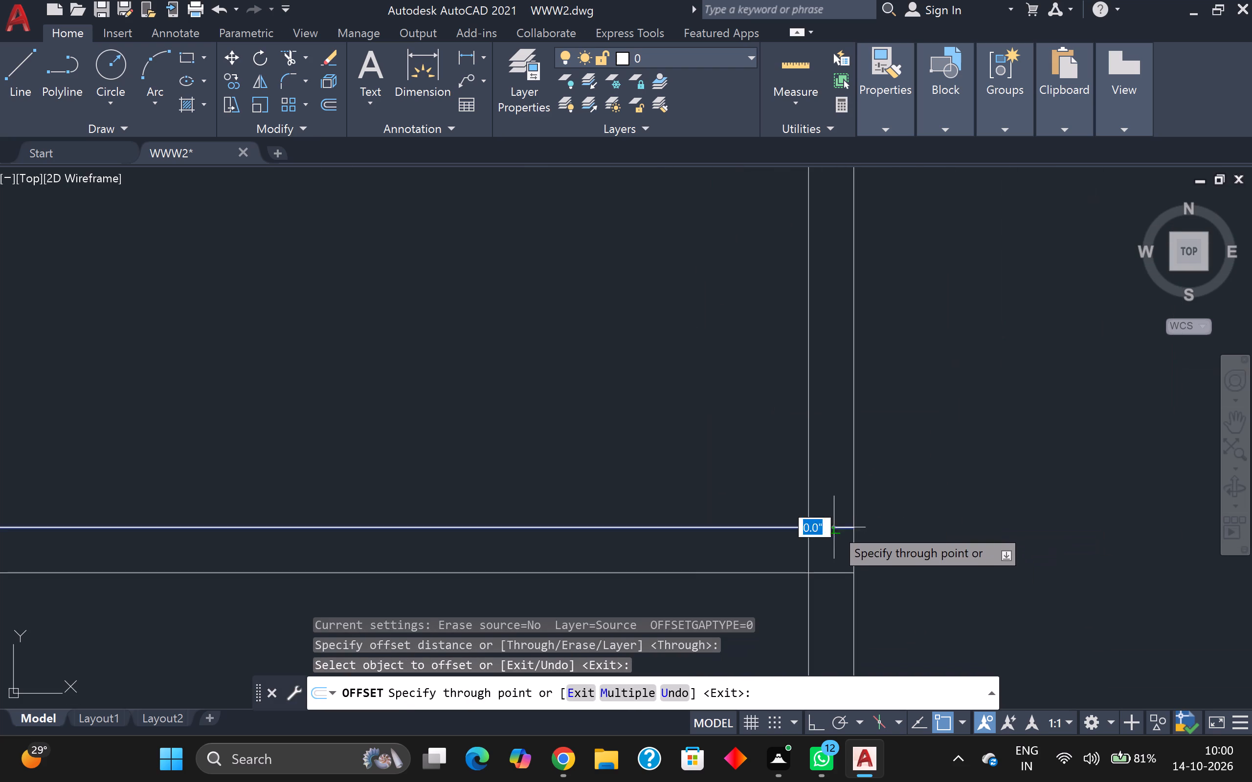
pyautogui.press('3')
pyautogui.press('Return')
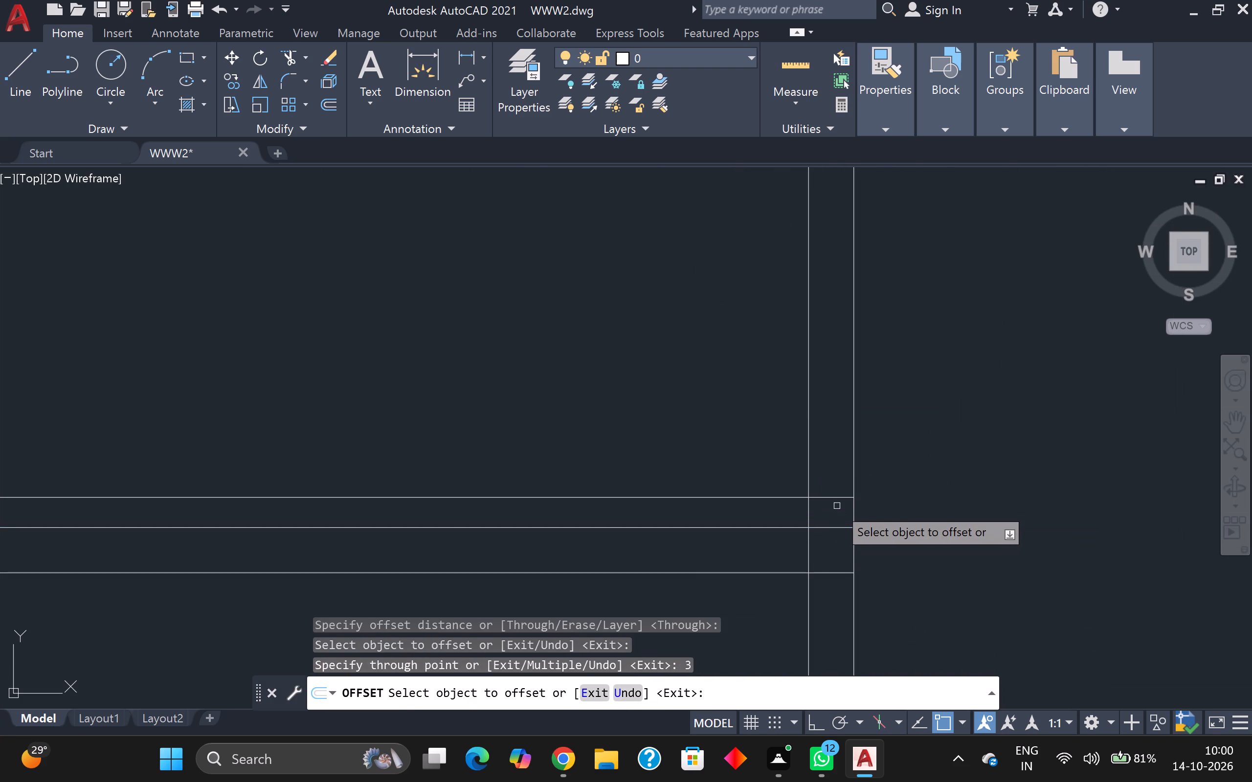
pyautogui.click(815, 572)
pyautogui.press('3')
pyautogui.press('Return')
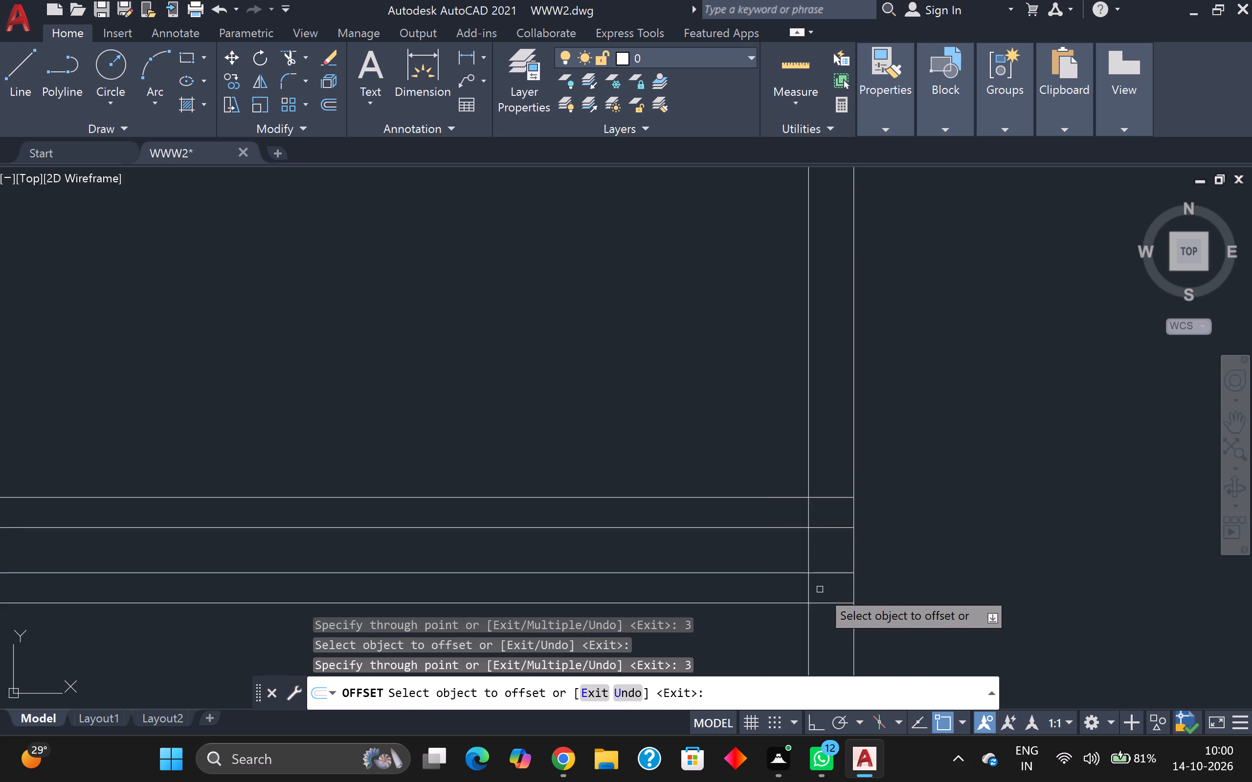
# Trim the two offset lines to short stubs inside the vertical partition and clear the crossing lines at that junction.
pyautogui.scroll(-1, 818, 589)
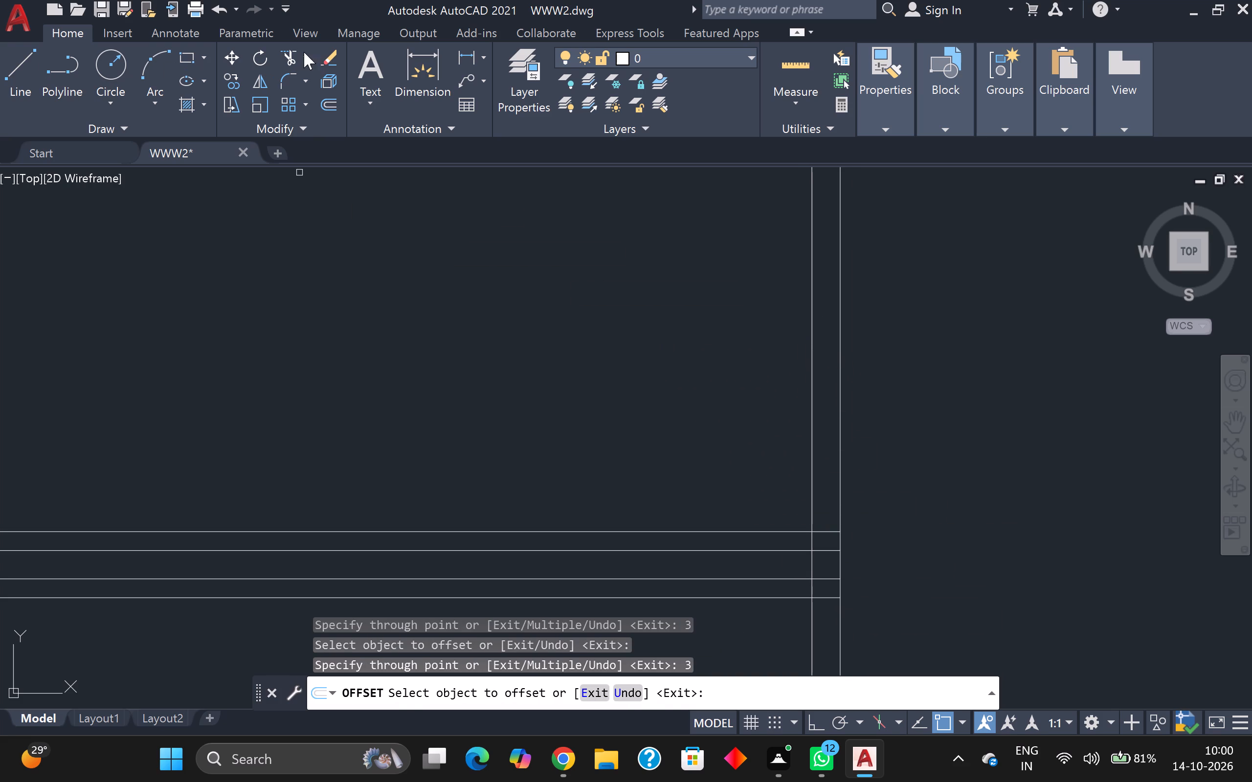
pyautogui.click(294, 52)
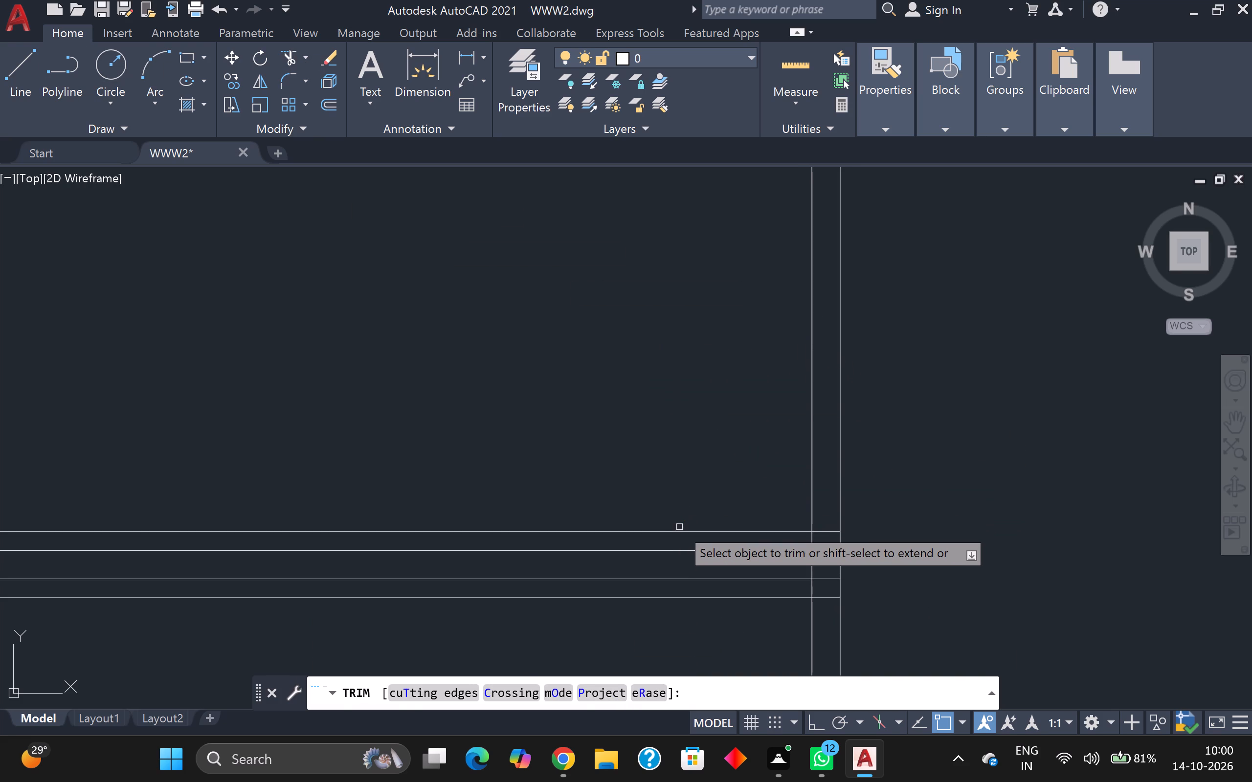
pyautogui.click(679, 530)
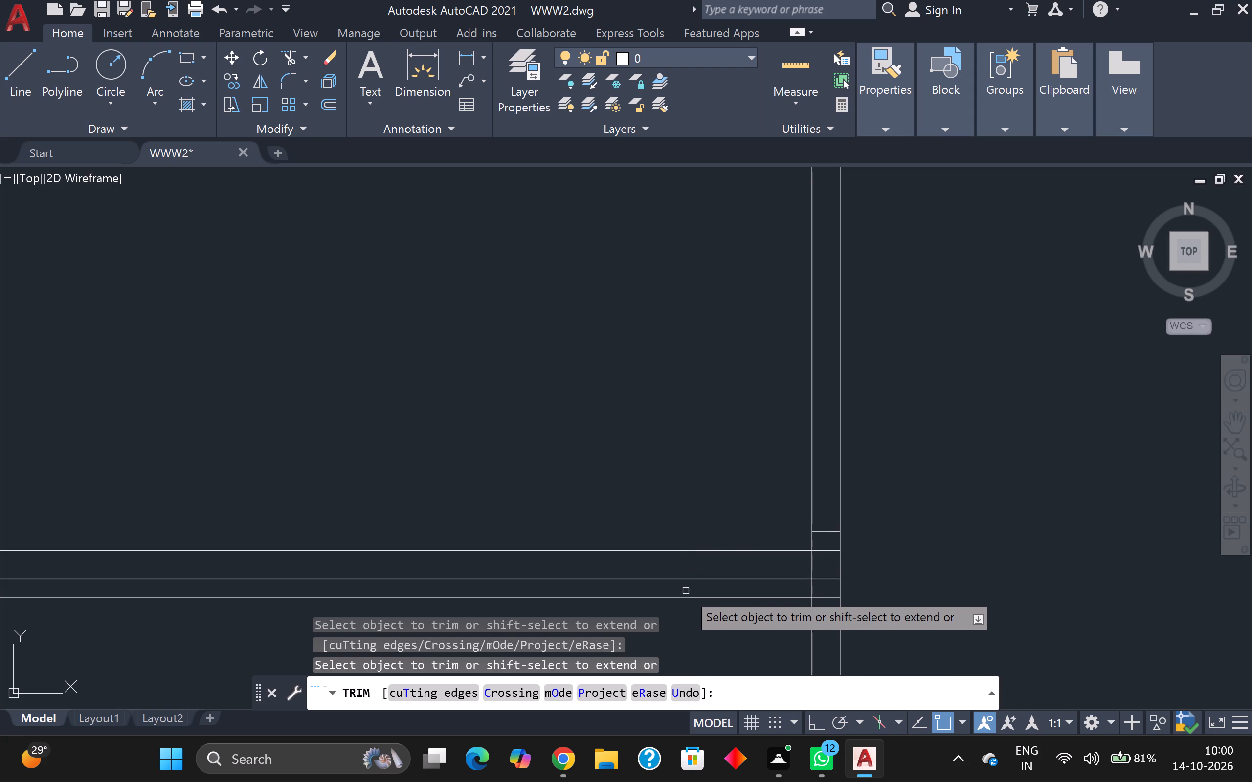
pyautogui.click(684, 598)
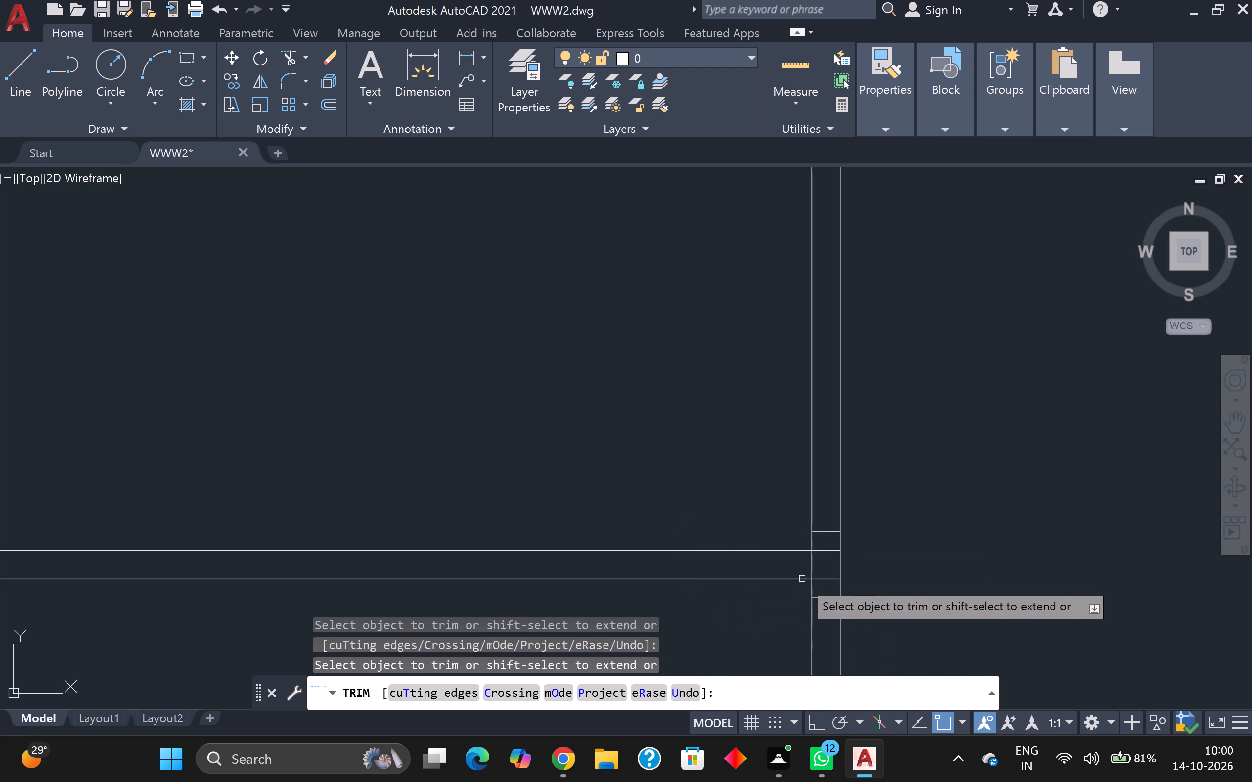
pyautogui.click(810, 567)
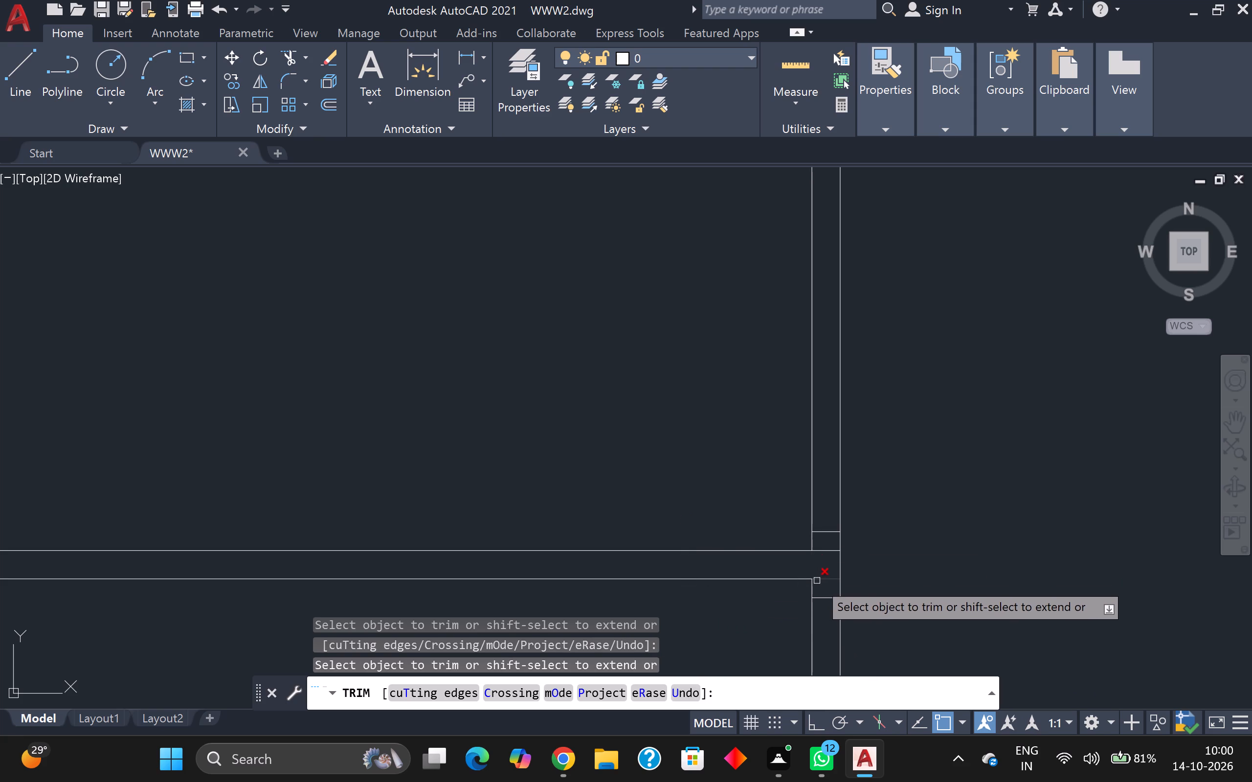
pyautogui.click(817, 581)
pyautogui.click(824, 548)
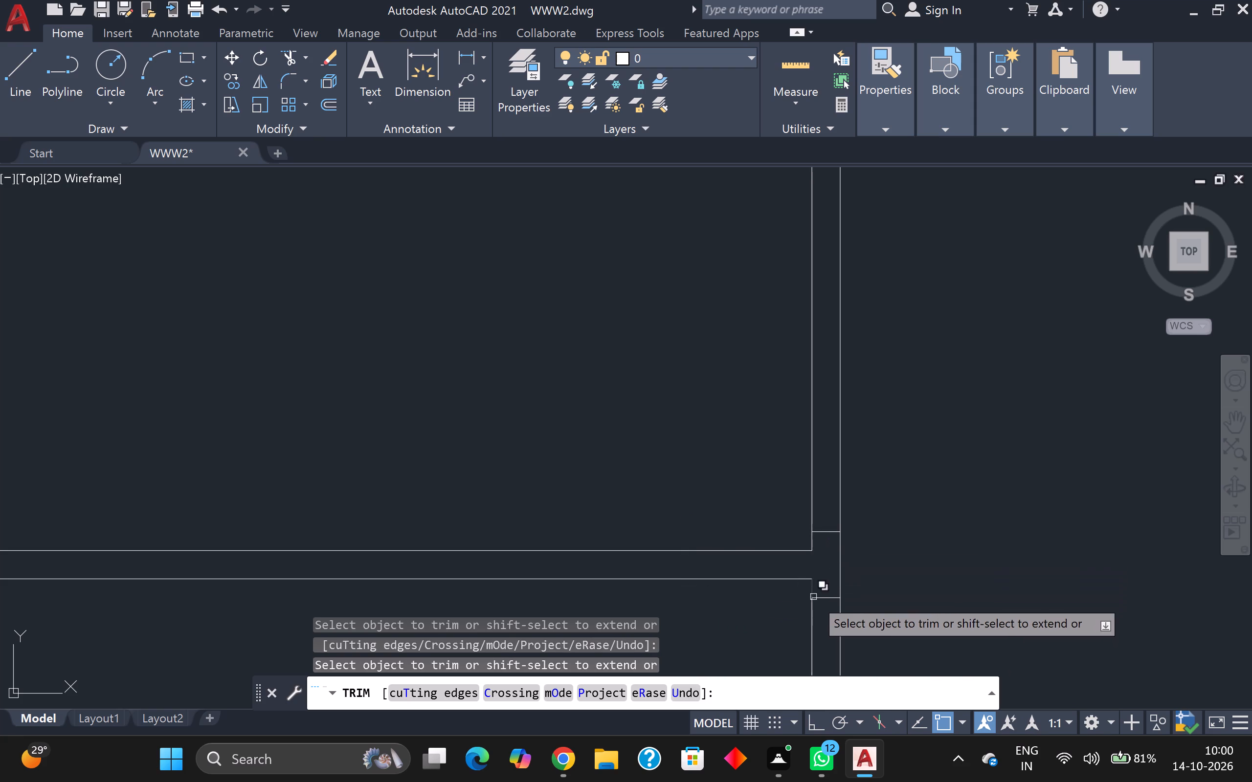
# Trim away the extra vertical line beside the vertical partition in the bottom-left room.
pyautogui.scroll(-3, 813, 600)
pyautogui.moveTo(828, 626); pyautogui.dragTo(835, 471, button='middle')
pyautogui.scroll(-2, 835, 471)
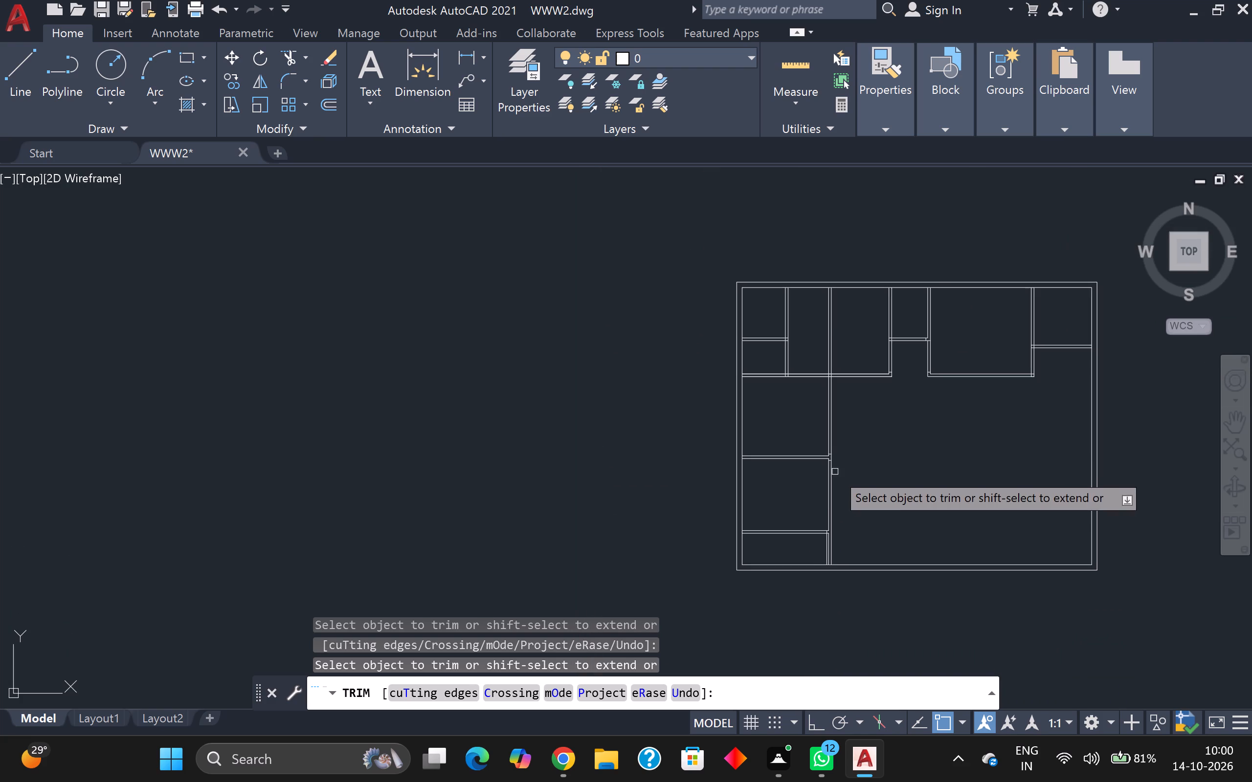
pyautogui.scroll(2, 803, 601)
pyautogui.scroll(1, 858, 459)
pyautogui.moveTo(855, 456); pyautogui.dragTo(811, 465, button='middle')
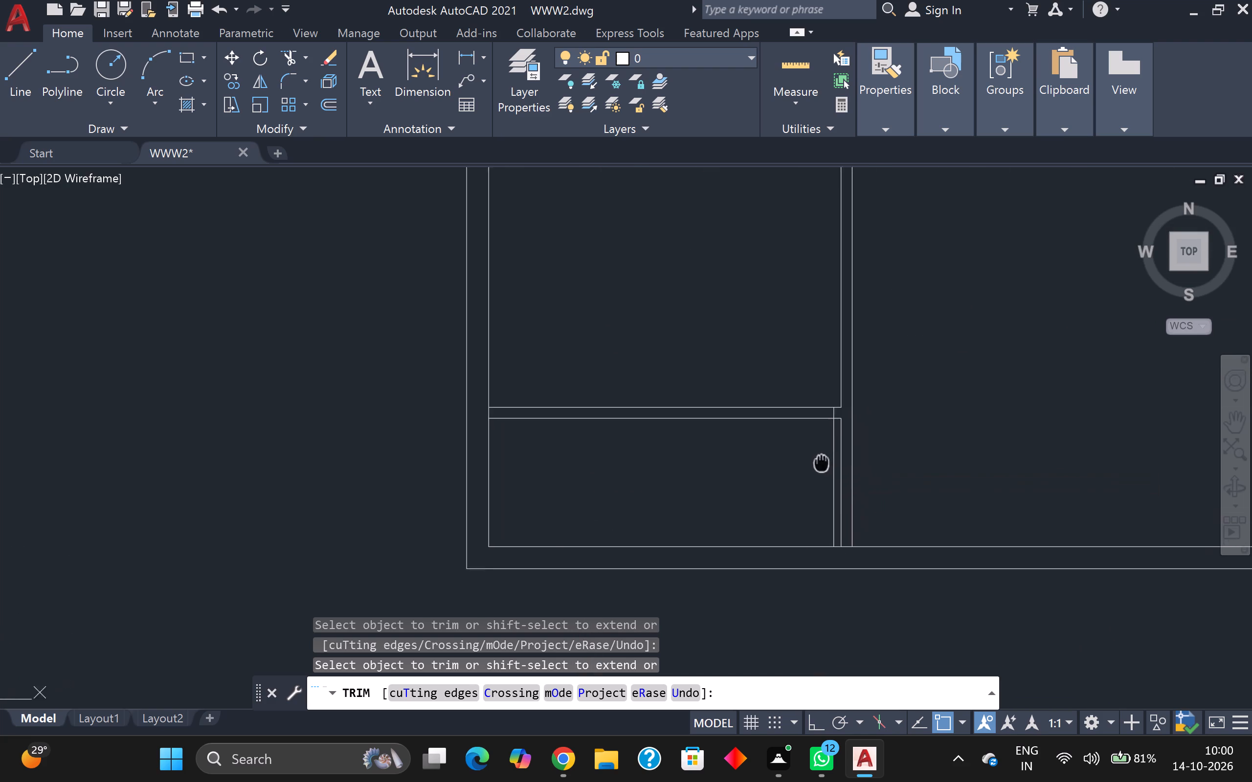
pyautogui.moveTo(811, 465); pyautogui.dragTo(729, 493, button='middle')
pyautogui.scroll(3, 741, 495)
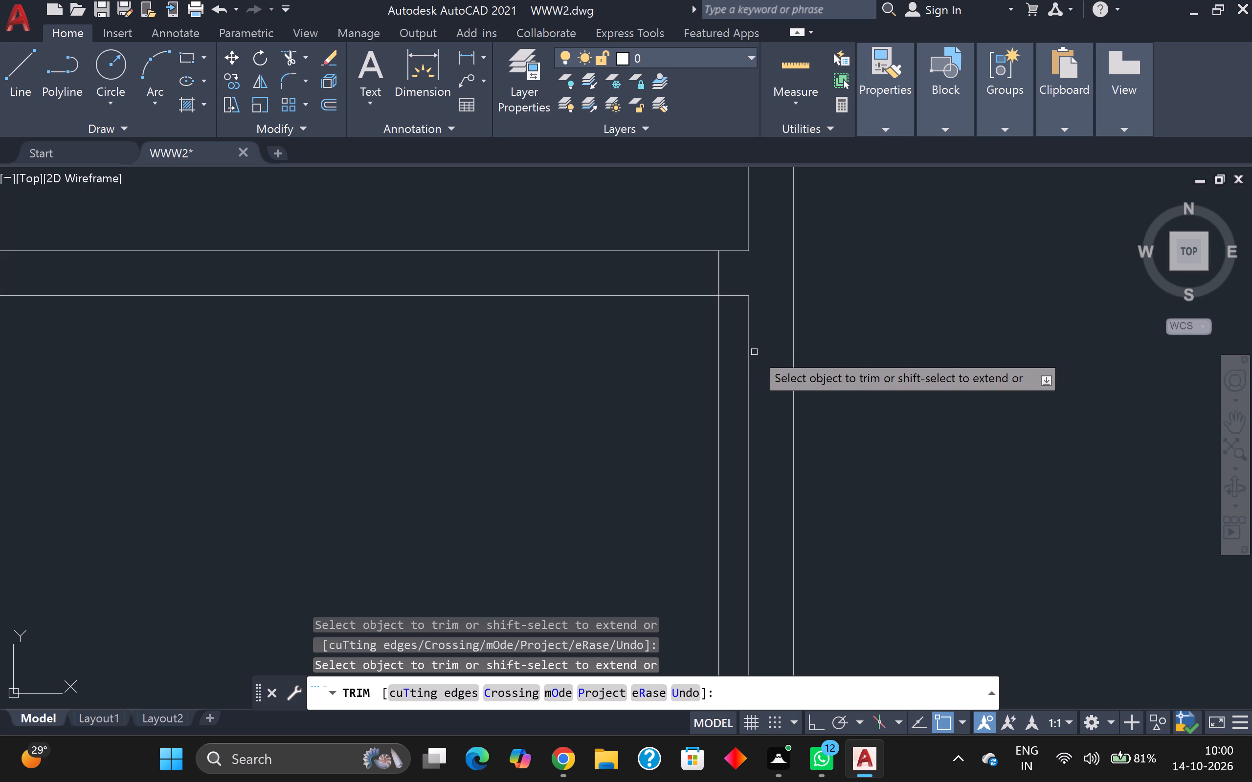
pyautogui.scroll(-4, 752, 352)
pyautogui.scroll(2, 753, 352)
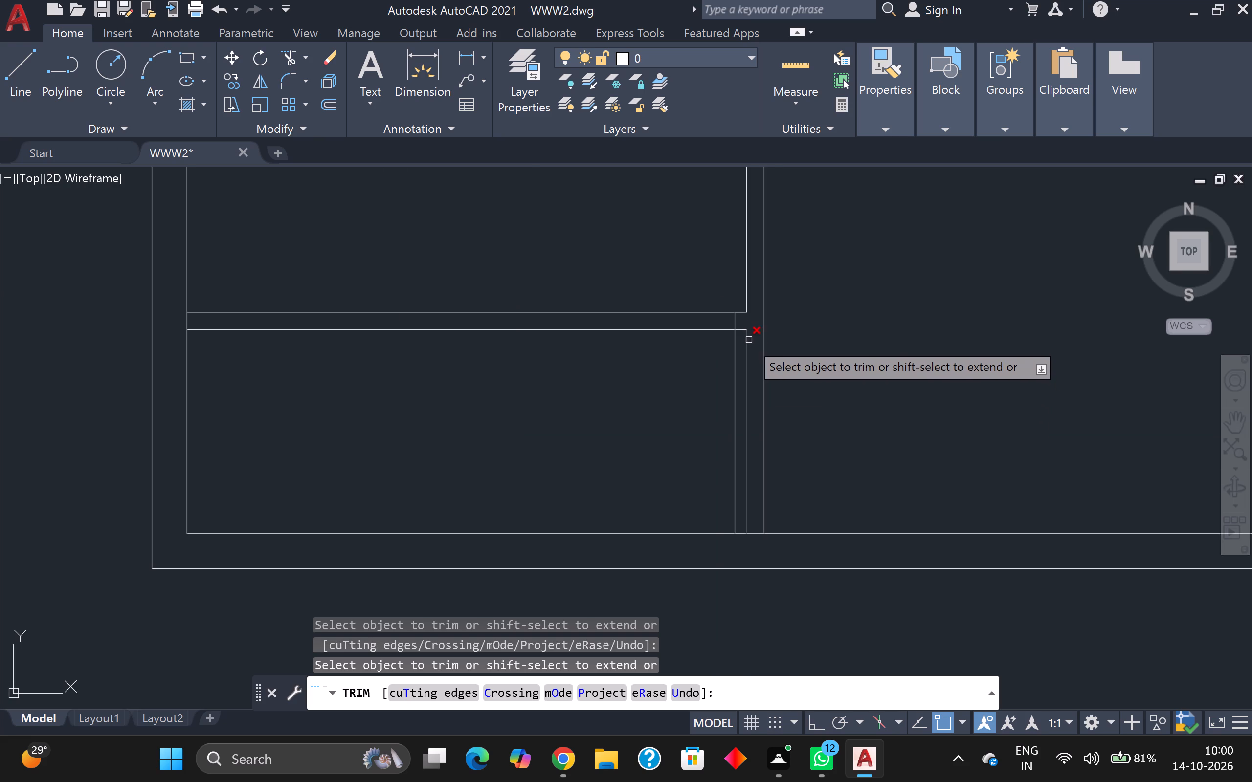
pyautogui.scroll(3, 749, 341)
pyautogui.scroll(-3, 749, 340)
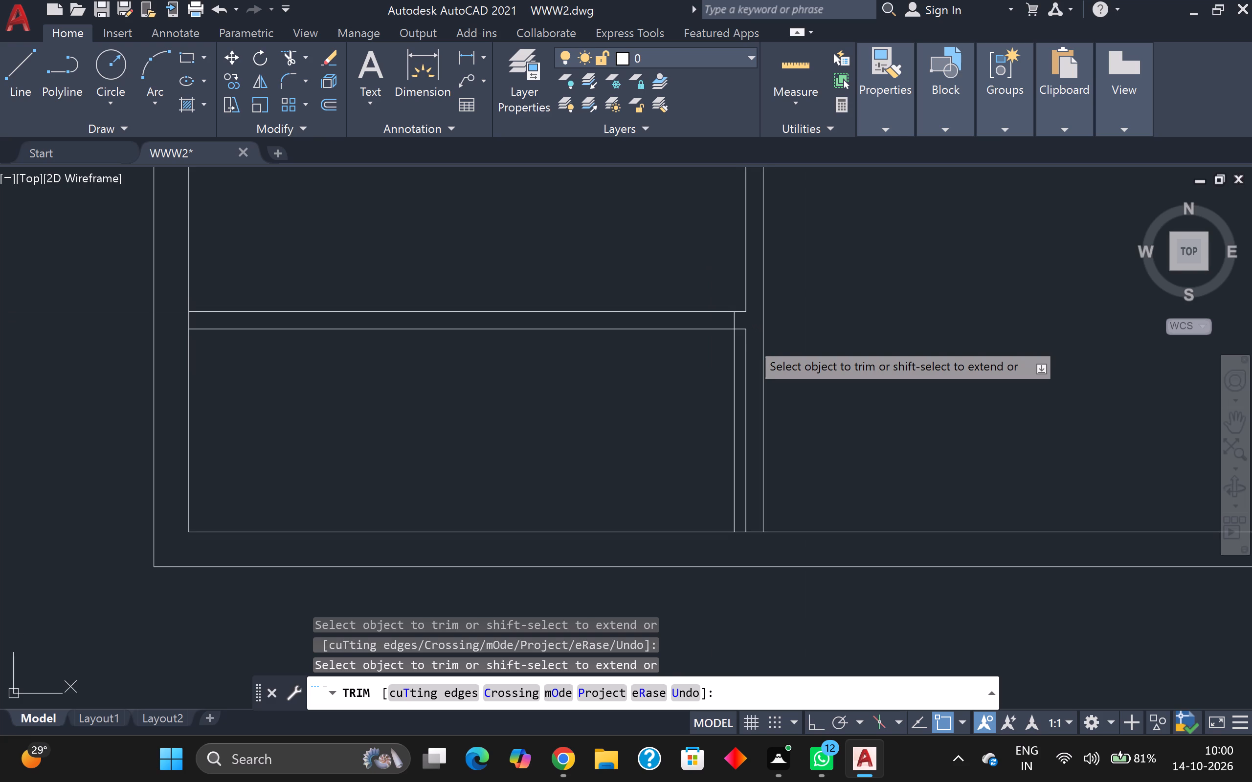
pyautogui.click(735, 380)
# Trim the left outer wall's inner line where the two lower horizontal partitions meet it.
pyautogui.scroll(-3, 808, 378)
pyautogui.scroll(1, 725, 382)
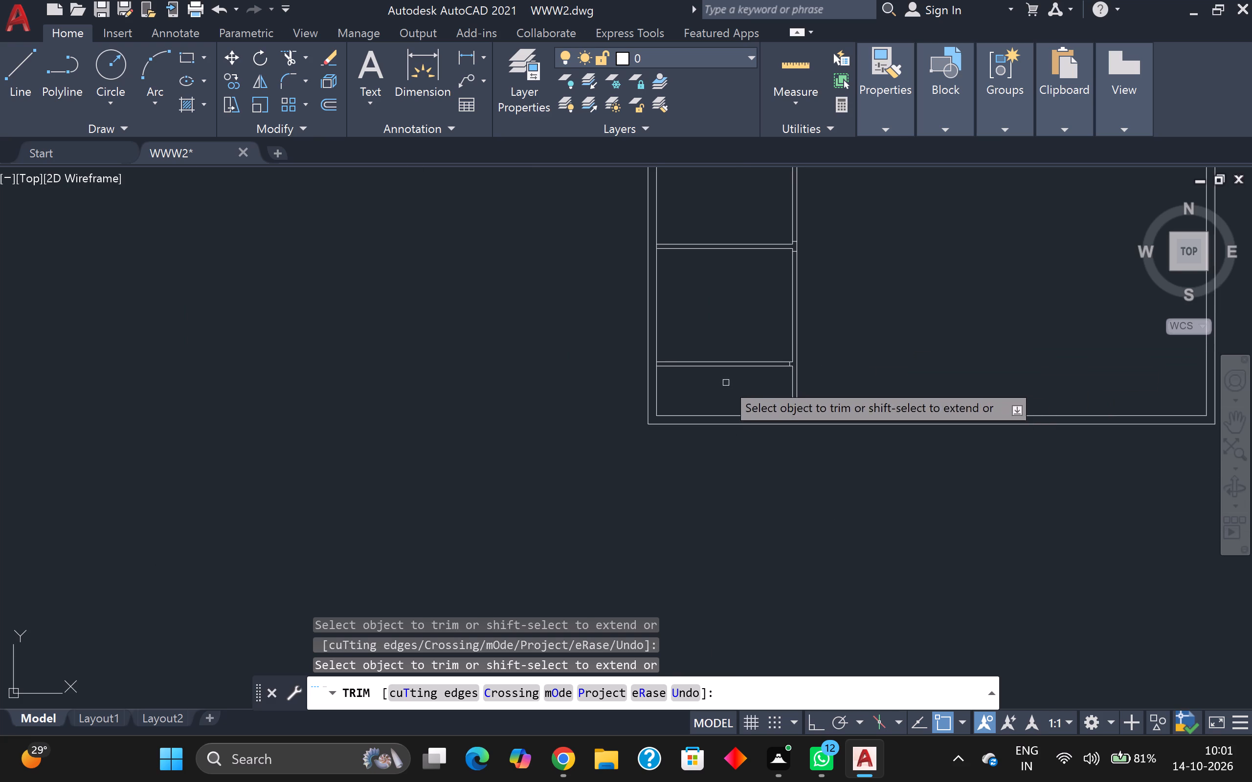
pyautogui.scroll(1, 724, 381)
pyautogui.moveTo(707, 370); pyautogui.dragTo(882, 482, button='middle')
pyautogui.scroll(2, 654, 503)
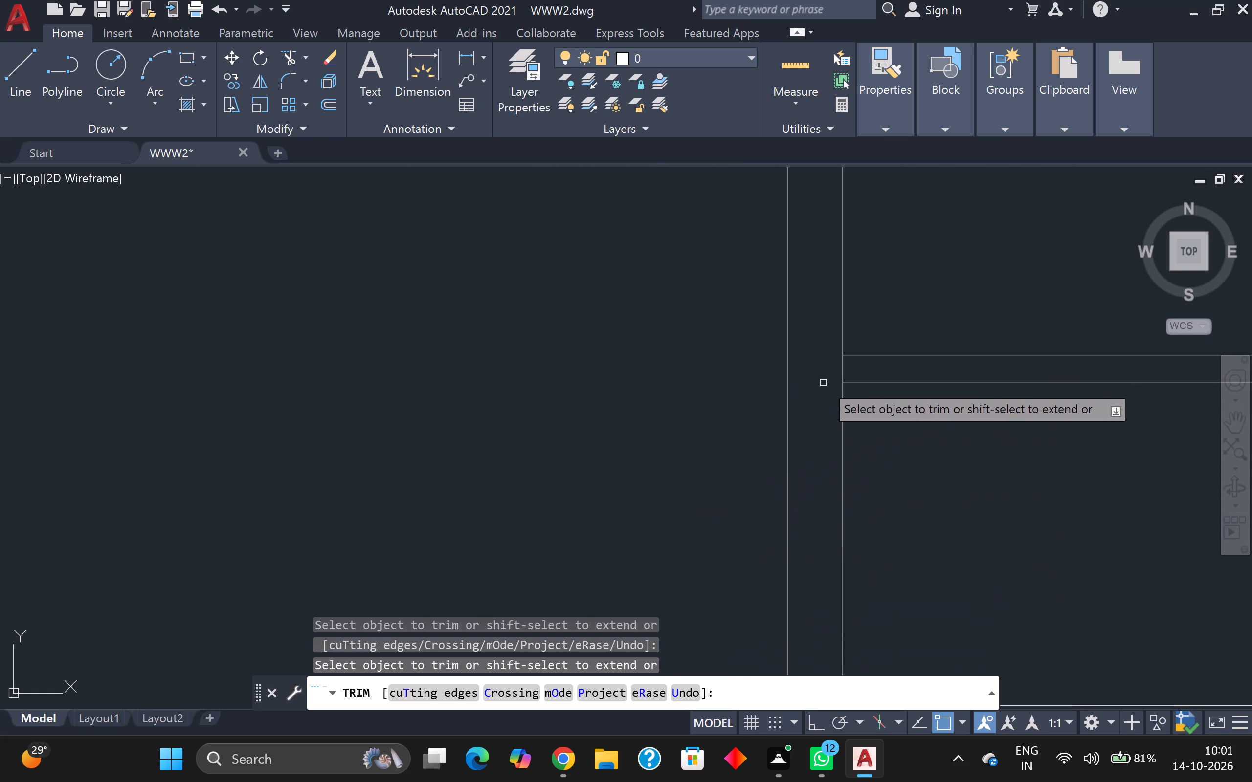
pyautogui.click(843, 371)
pyautogui.scroll(-3, 844, 371)
pyautogui.moveTo(869, 328); pyautogui.dragTo(901, 508, button='middle')
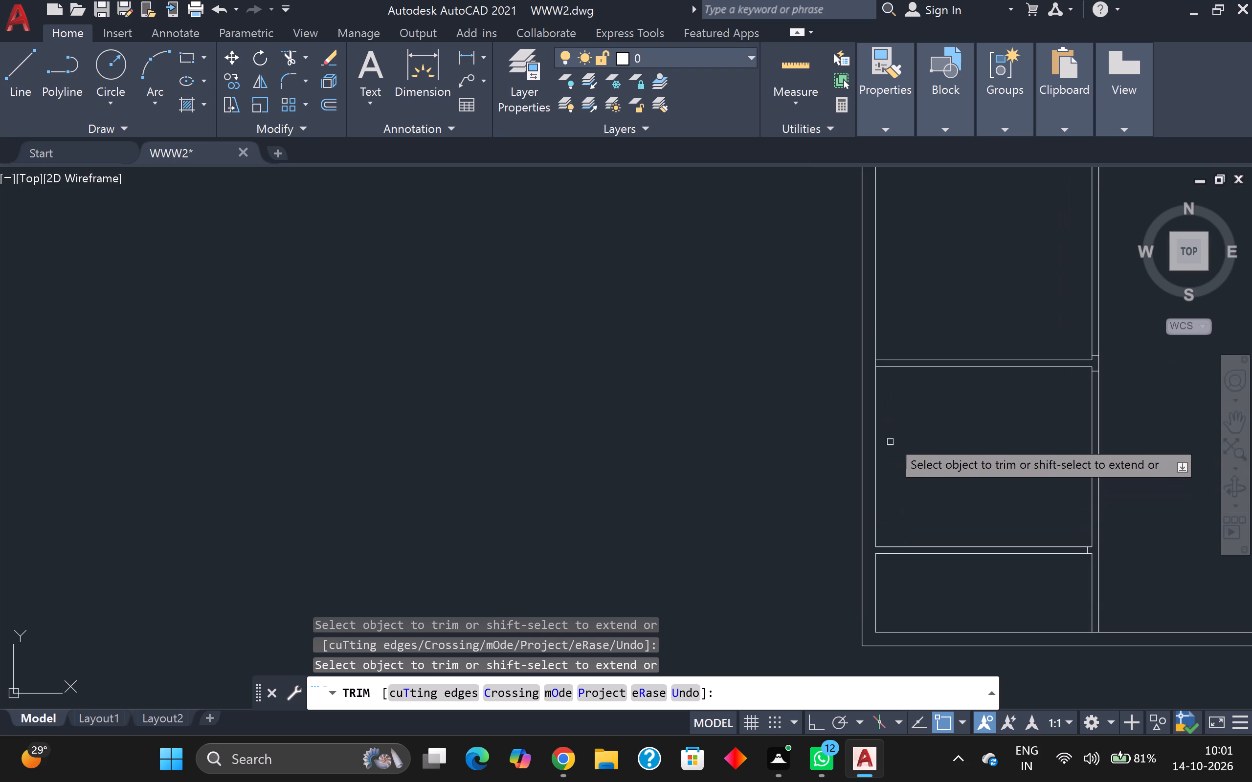
pyautogui.scroll(2, 893, 406)
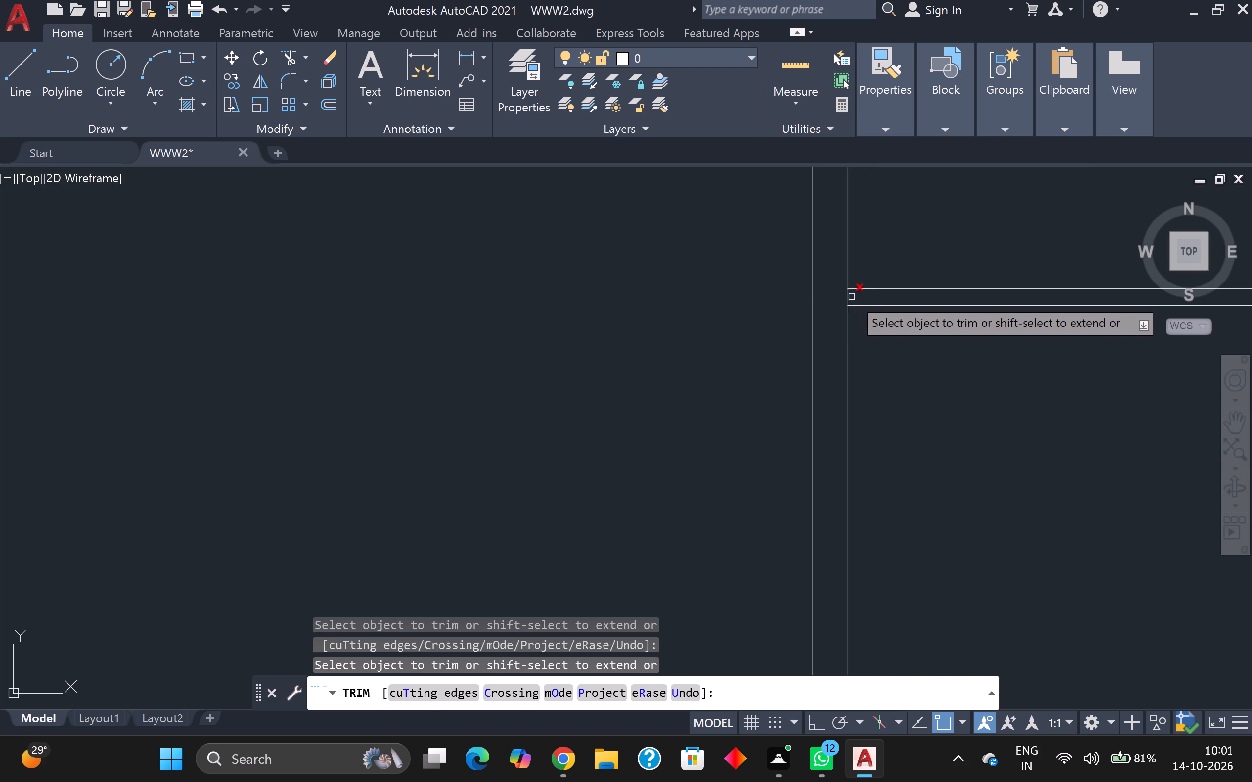
pyautogui.click(851, 297)
pyautogui.click(844, 293)
# Trim the left outer wall's inner line where the two upper horizontal partitions meet it.
pyautogui.scroll(-2, 873, 230)
pyautogui.scroll(1, 873, 230)
pyautogui.moveTo(873, 230); pyautogui.dragTo(854, 604, button='middle')
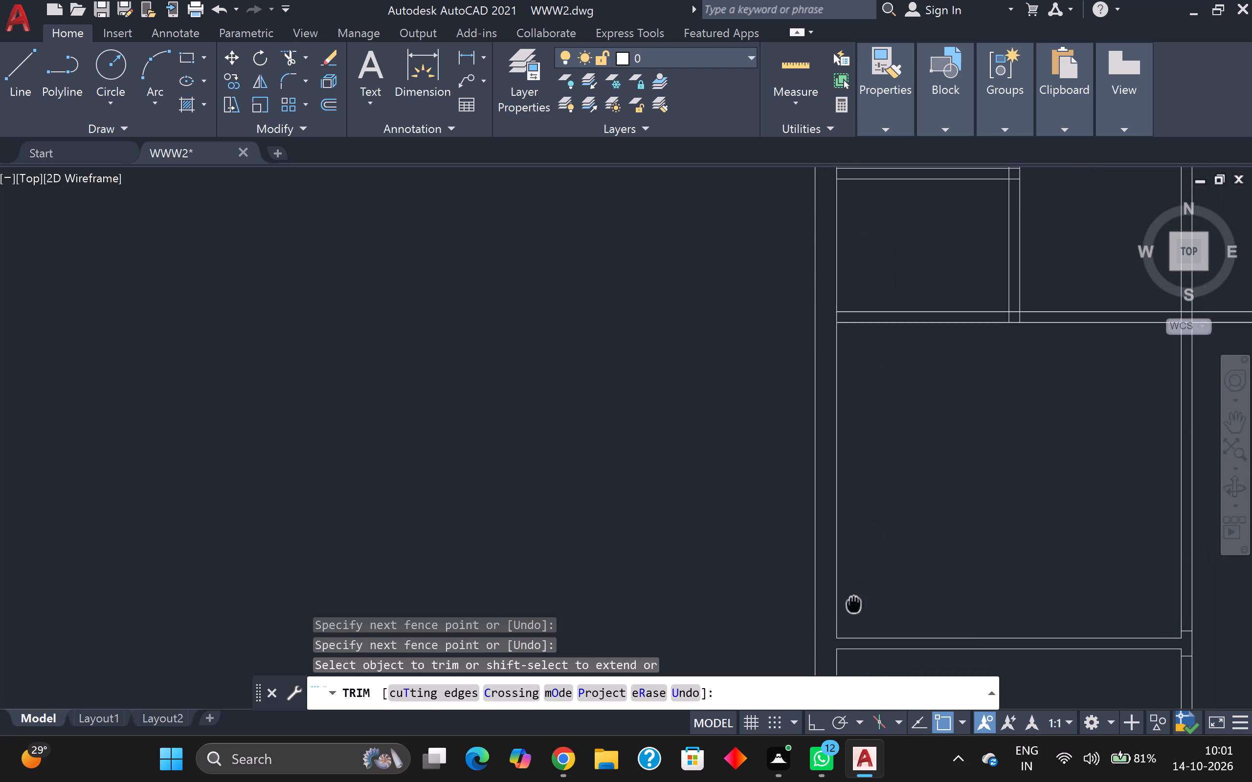
pyautogui.moveTo(854, 604); pyautogui.dragTo(853, 604, button='middle')
pyautogui.scroll(3, 832, 360)
pyautogui.moveTo(836, 328); pyautogui.dragTo(835, 519, button='middle')
pyautogui.click(844, 379)
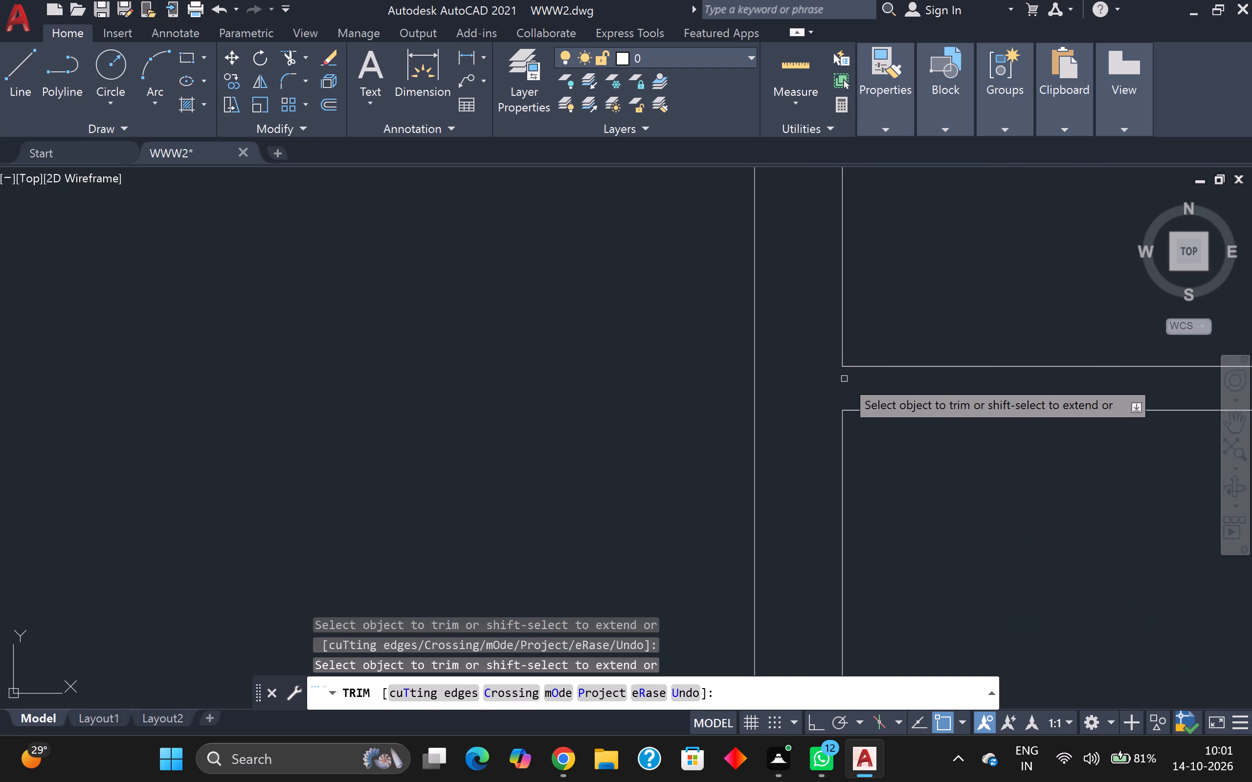
pyautogui.scroll(-3, 880, 327)
pyautogui.moveTo(881, 323); pyautogui.dragTo(889, 723, button='middle')
pyautogui.scroll(2, 895, 629)
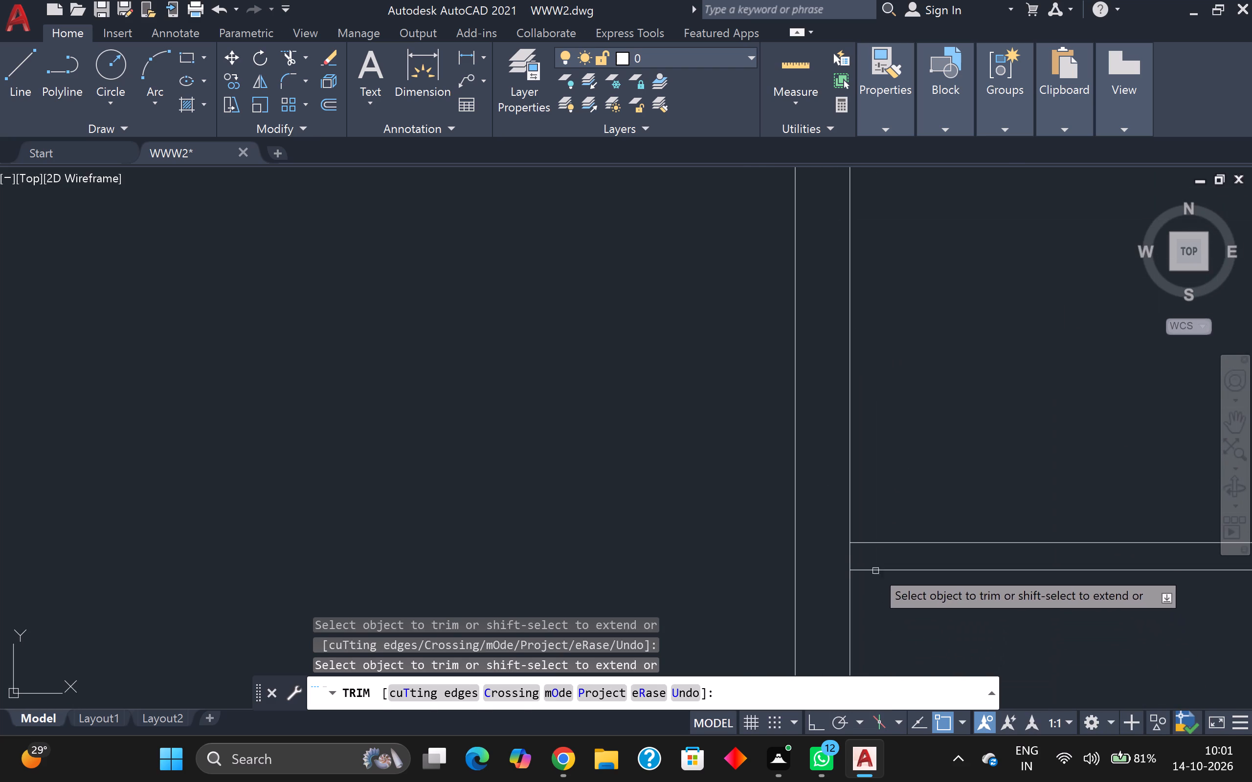
pyautogui.click(851, 553)
# Trim the top outer wall's inner line where the first vertical partition from the left meets it, and finish trimming.
pyautogui.scroll(-3, 860, 539)
pyautogui.scroll(-1, 909, 518)
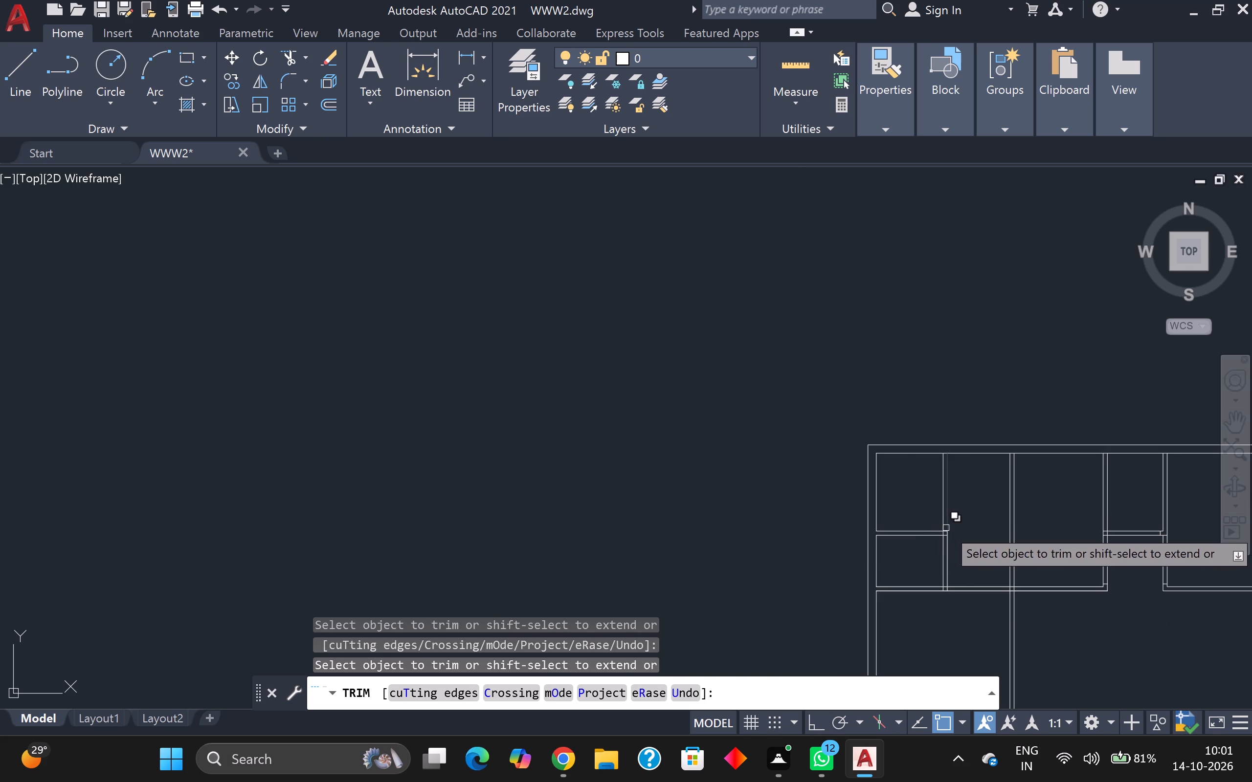
pyautogui.moveTo(946, 527); pyautogui.dragTo(825, 597, button='middle')
pyautogui.scroll(2, 848, 560)
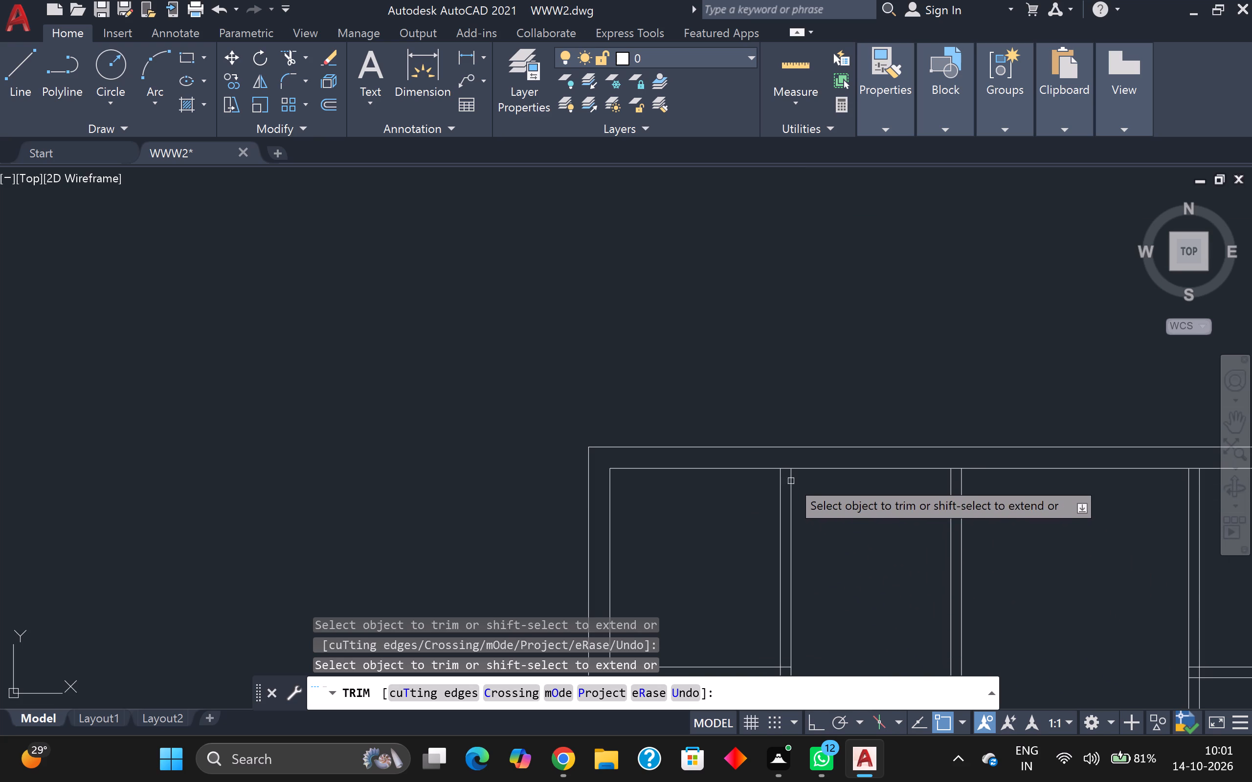
pyautogui.click(786, 470)
pyautogui.scroll(-3, 786, 469)
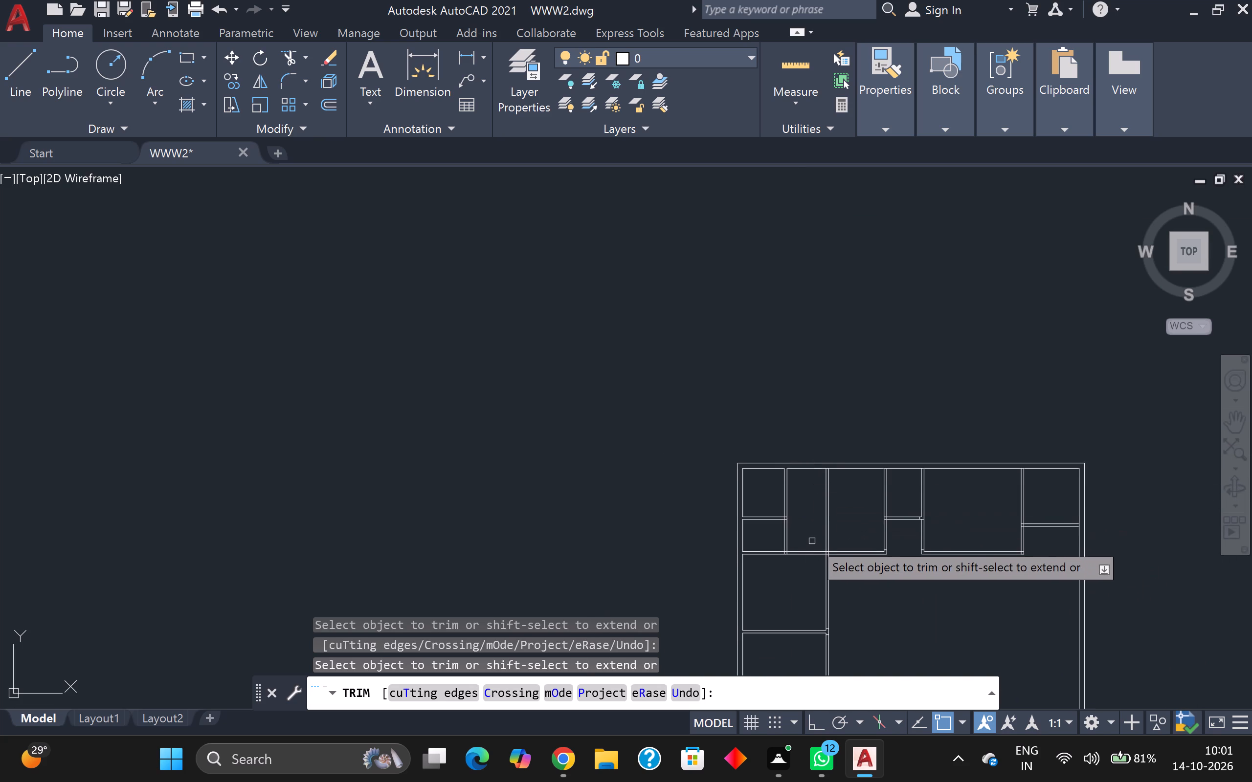
pyautogui.moveTo(804, 536); pyautogui.dragTo(841, 535, button='middle')
pyautogui.scroll(4, 836, 529)
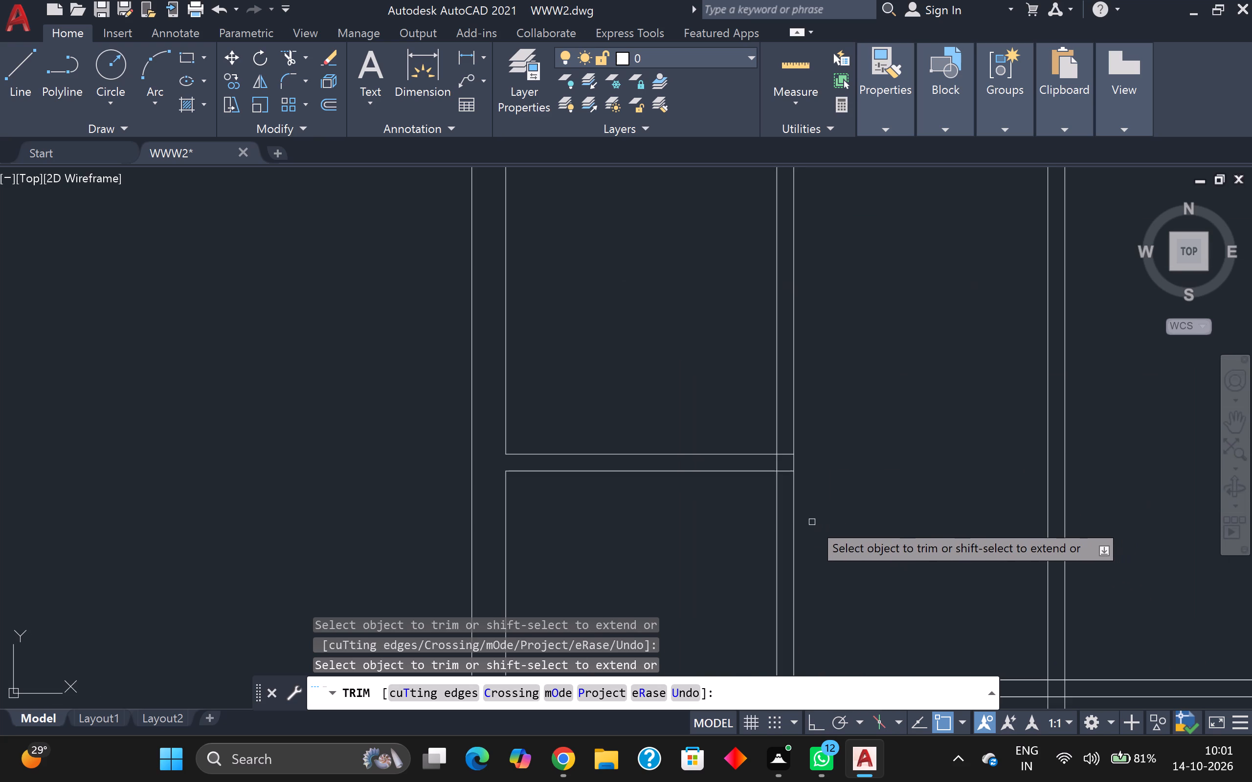
pyautogui.scroll(-2, 812, 522)
pyautogui.scroll(2, 812, 522)
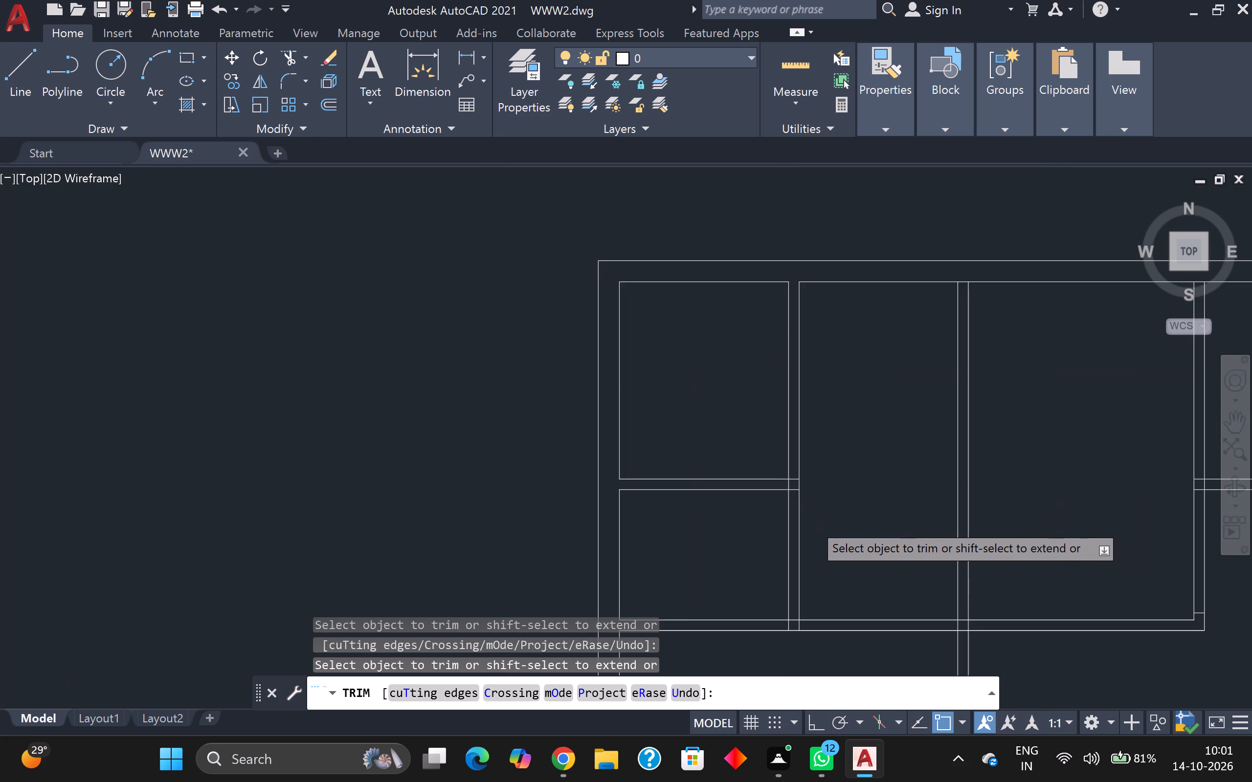
pyautogui.scroll(-1, 812, 522)
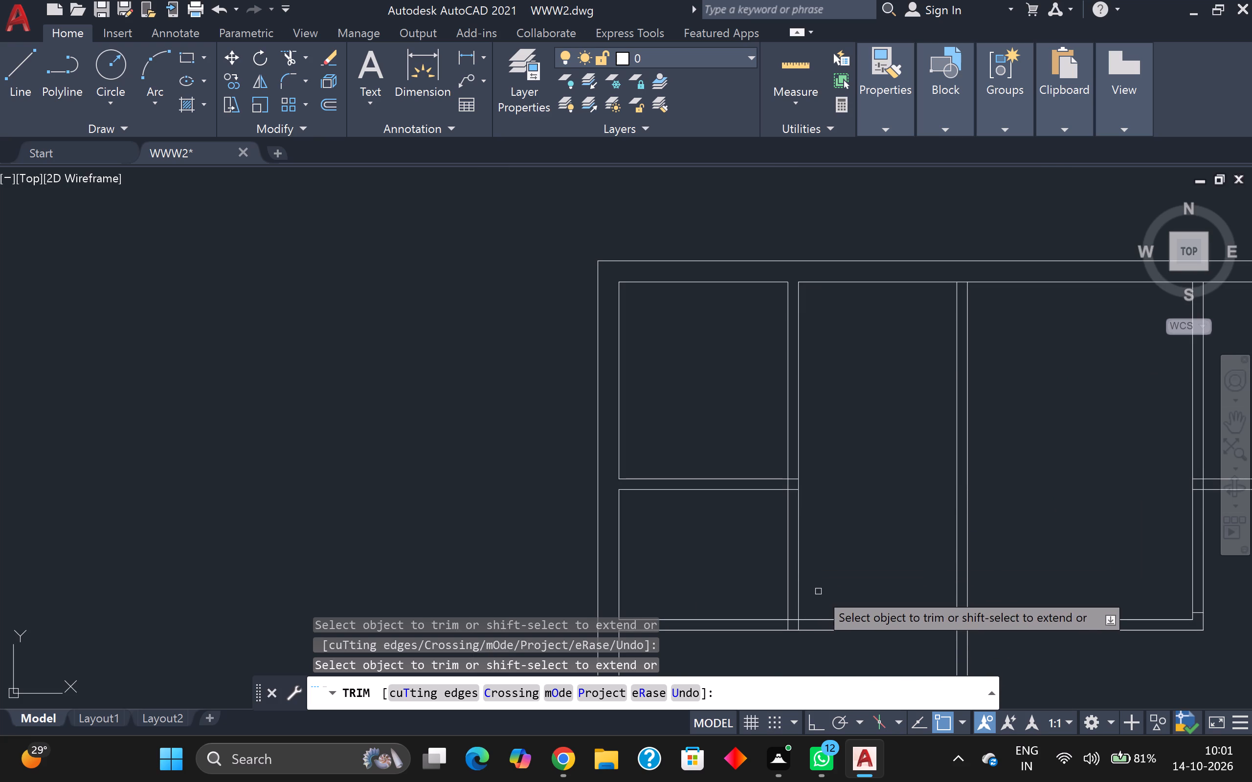
pyautogui.press('Escape')
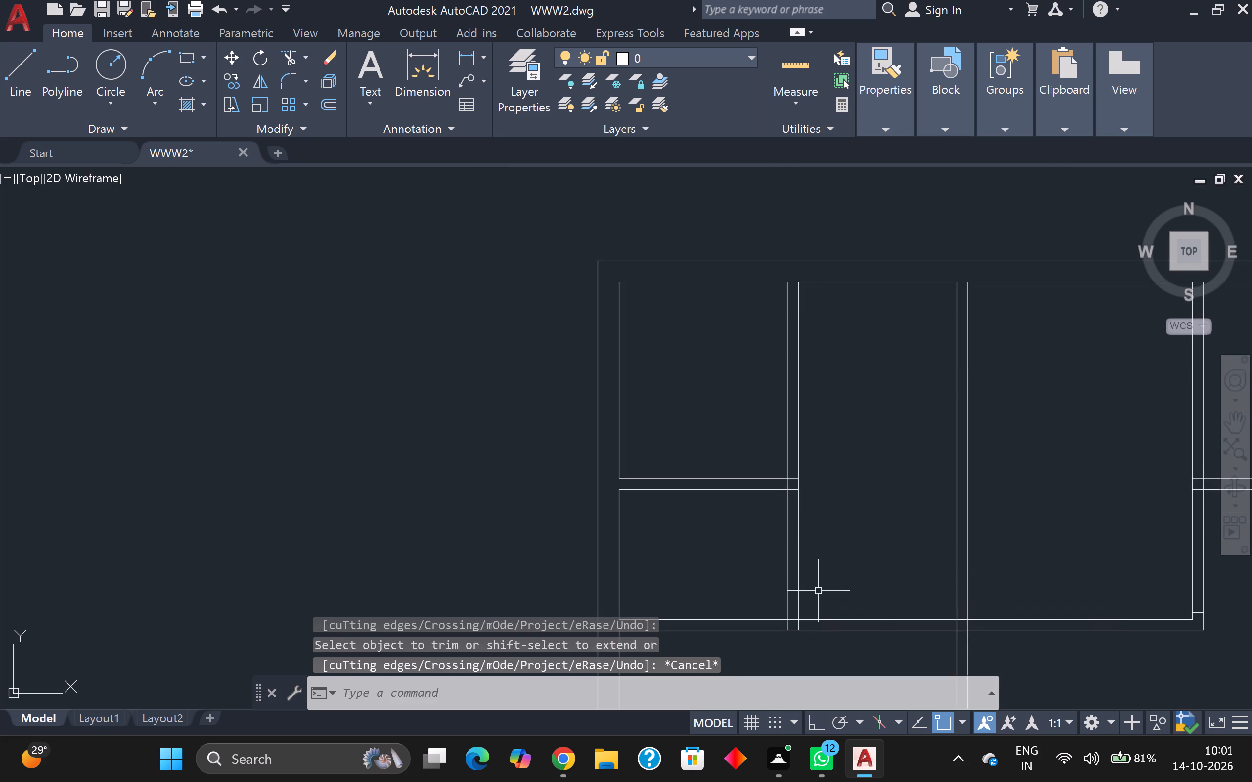
# Offset the upper line of the horizontal partition below the small upper-left rooms by 3 inches upward, and end the Offset command.
pyautogui.press('o')
pyautogui.press('Return')
pyautogui.press('Return')
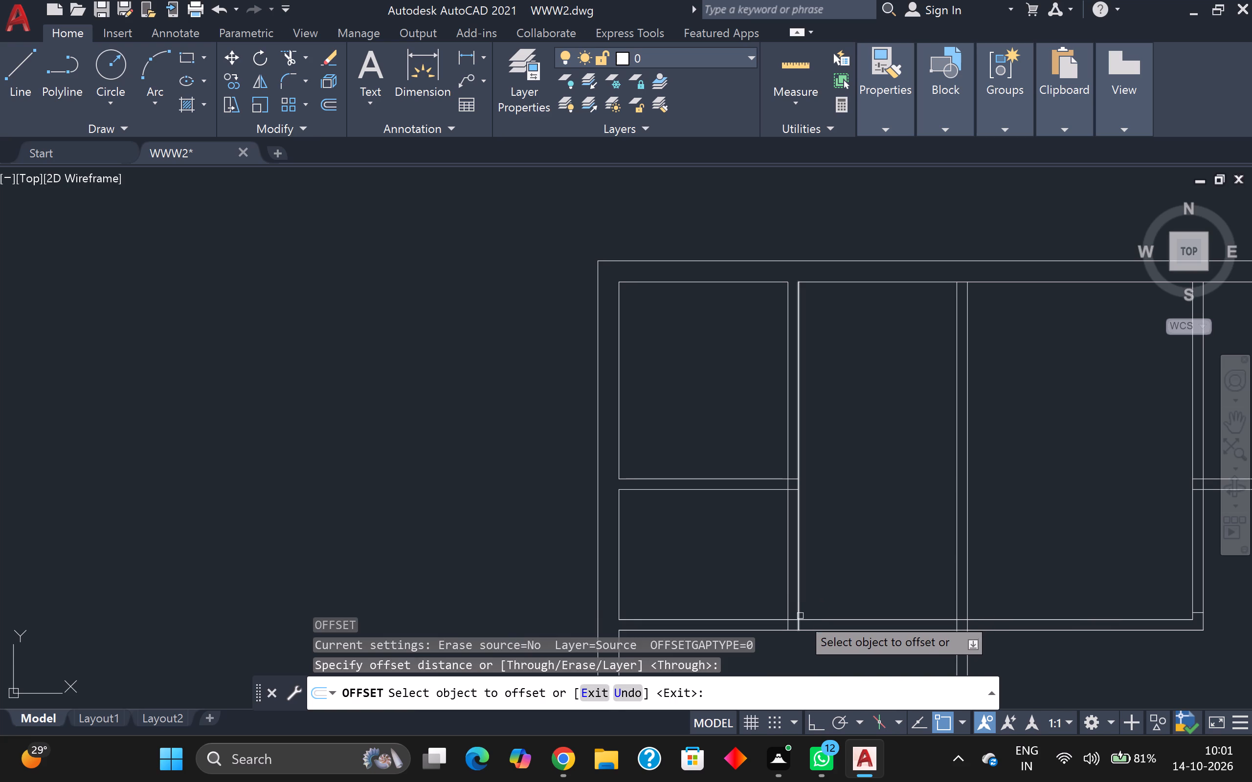
pyautogui.scroll(2, 795, 620)
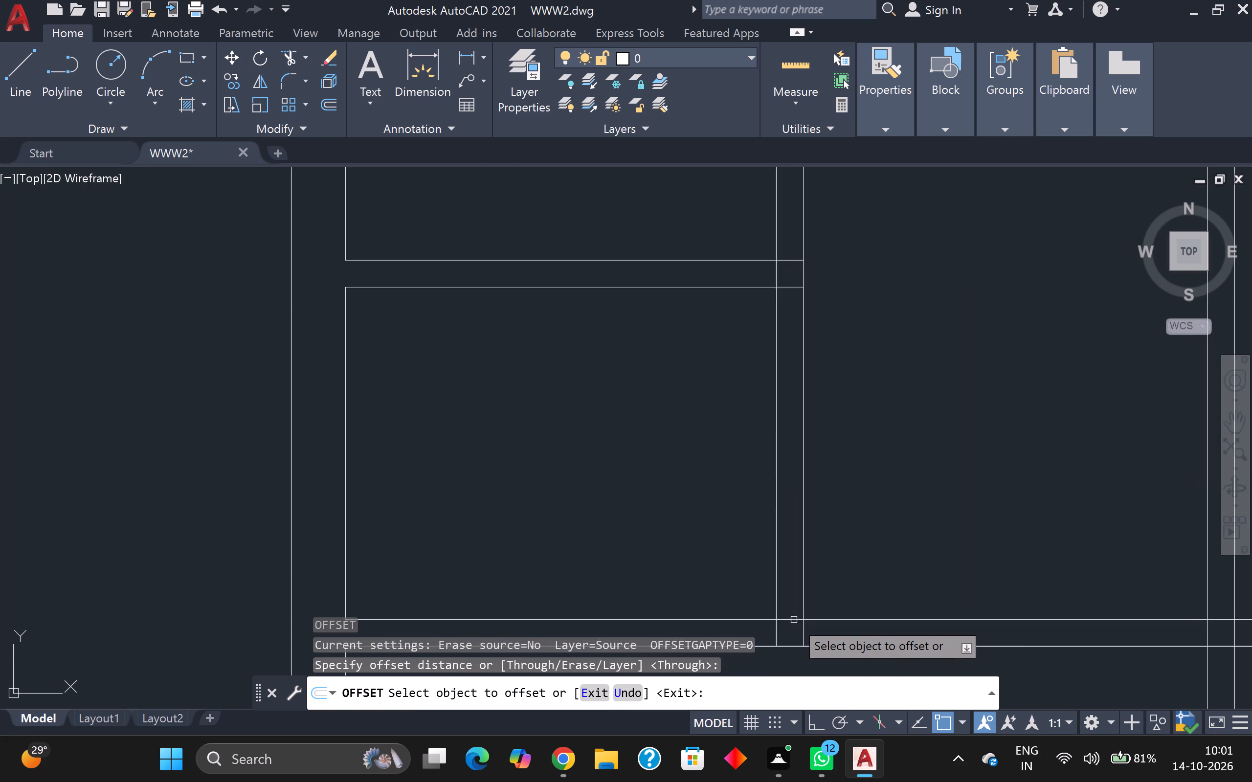
pyautogui.click(794, 619)
pyautogui.press('Return')
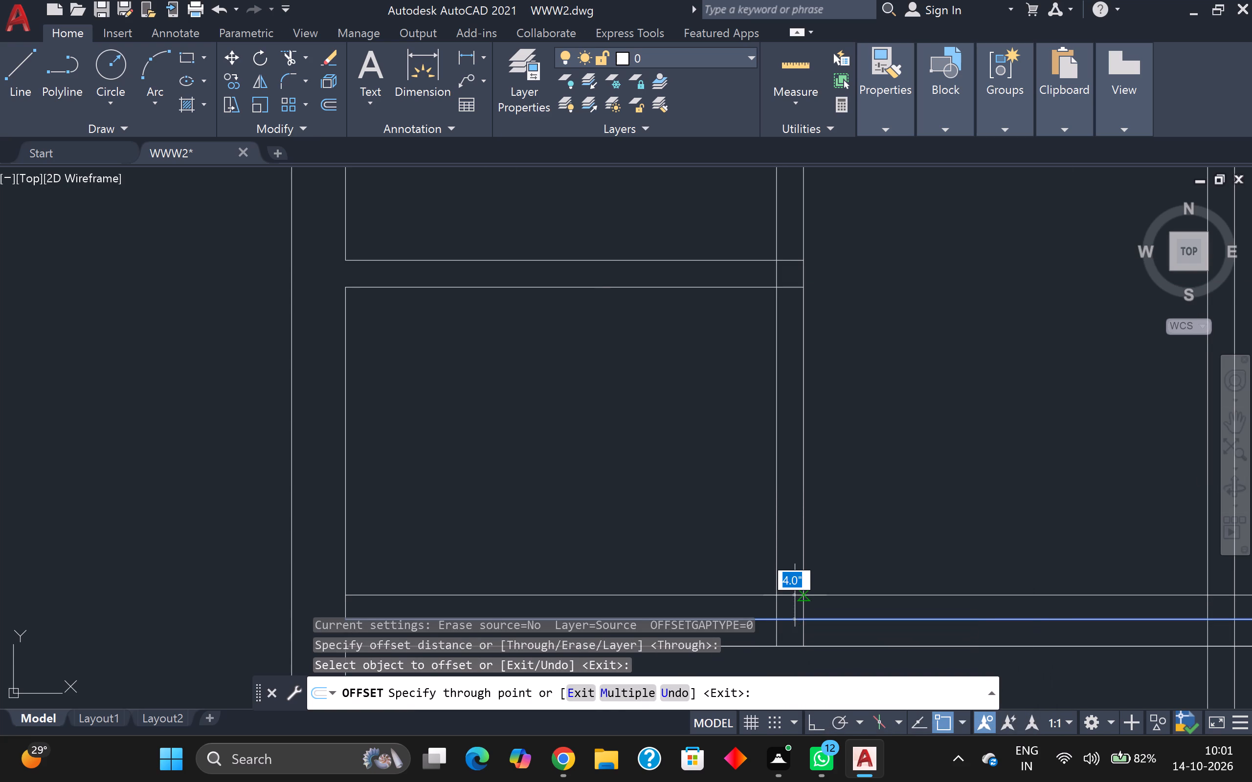
pyautogui.press('3')
pyautogui.press('Return')
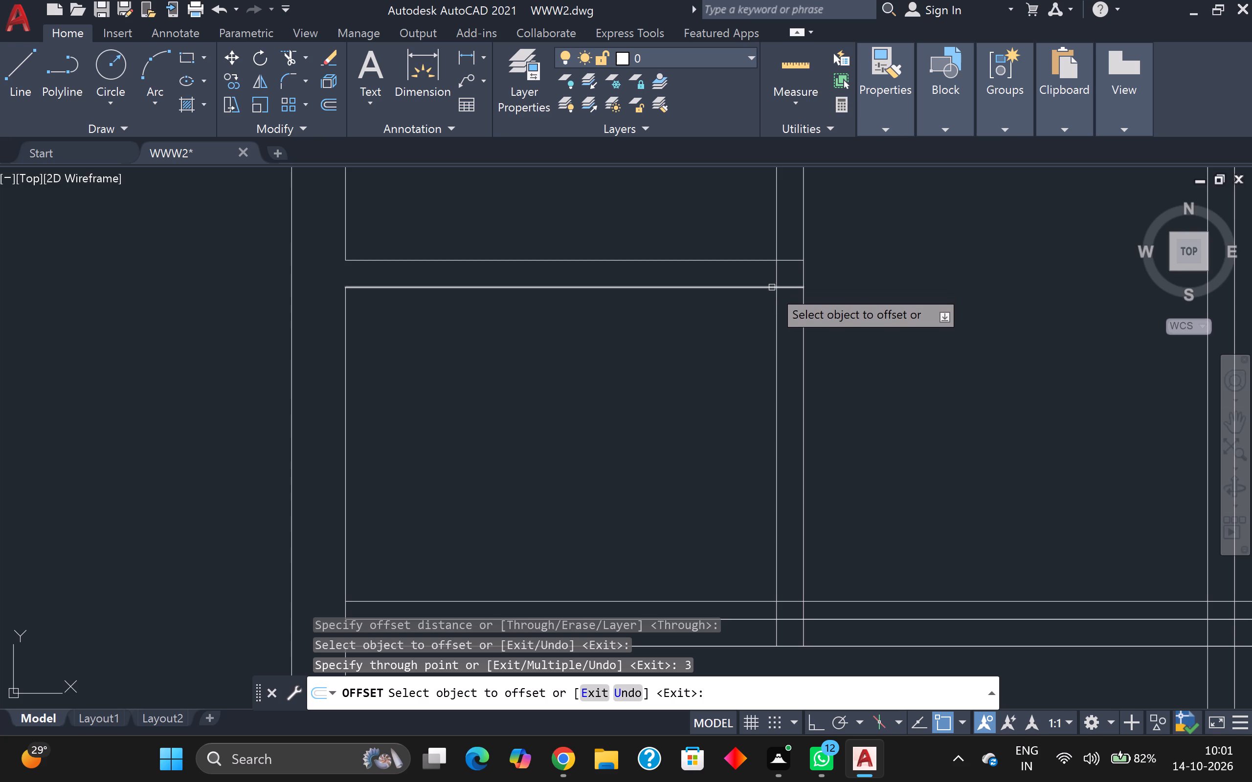
pyautogui.press('o')
pyautogui.rightClick(772, 298)
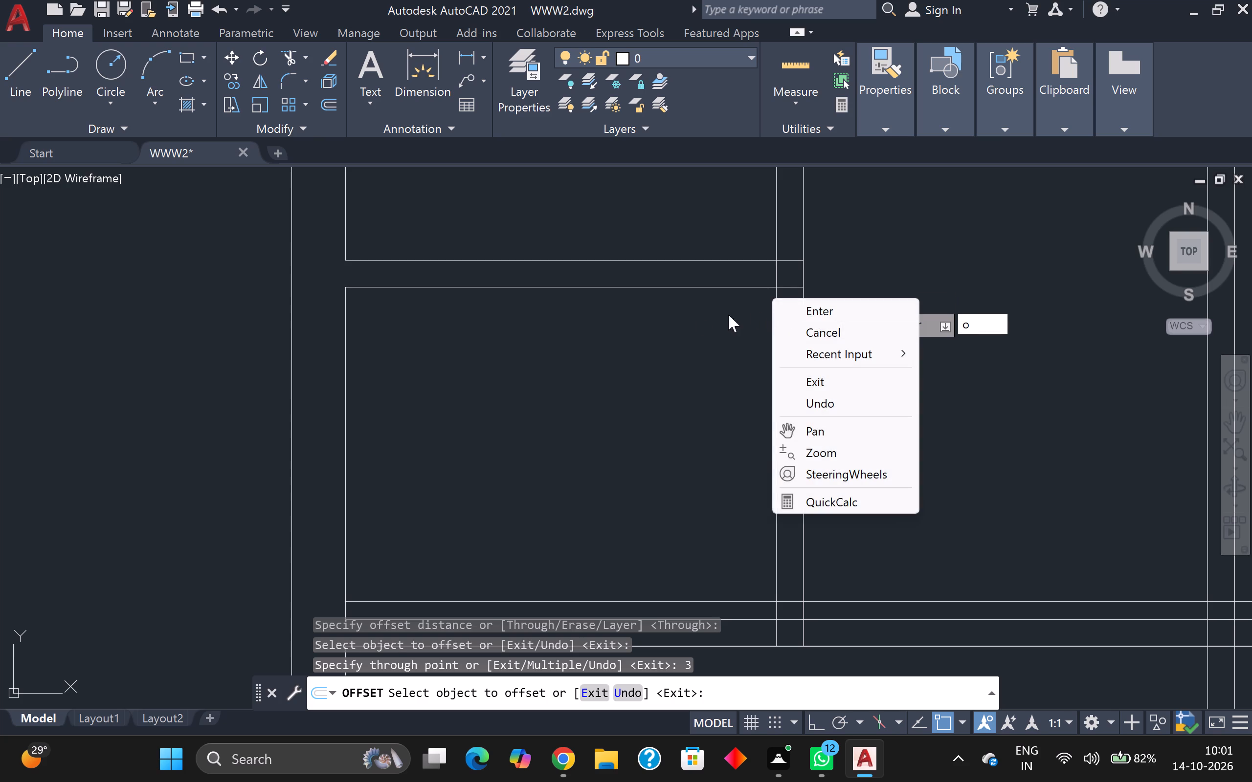
pyautogui.click(701, 319)
pyautogui.press('o')
pyautogui.press('Return')
pyautogui.press('Return')
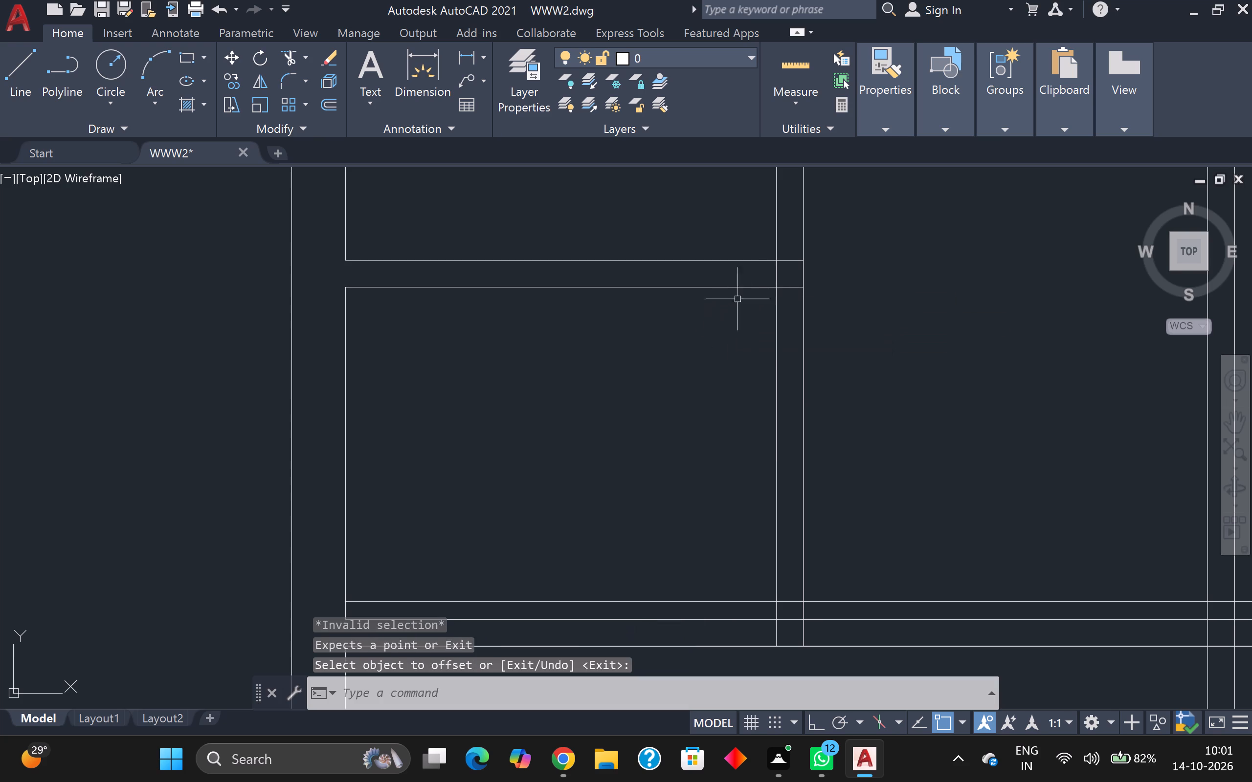
# Offset the left line of the vertical partition beside the two small upper-left rooms by 3 inches to the left.
pyautogui.press('o')
pyautogui.press('Return')
pyautogui.press('Return')
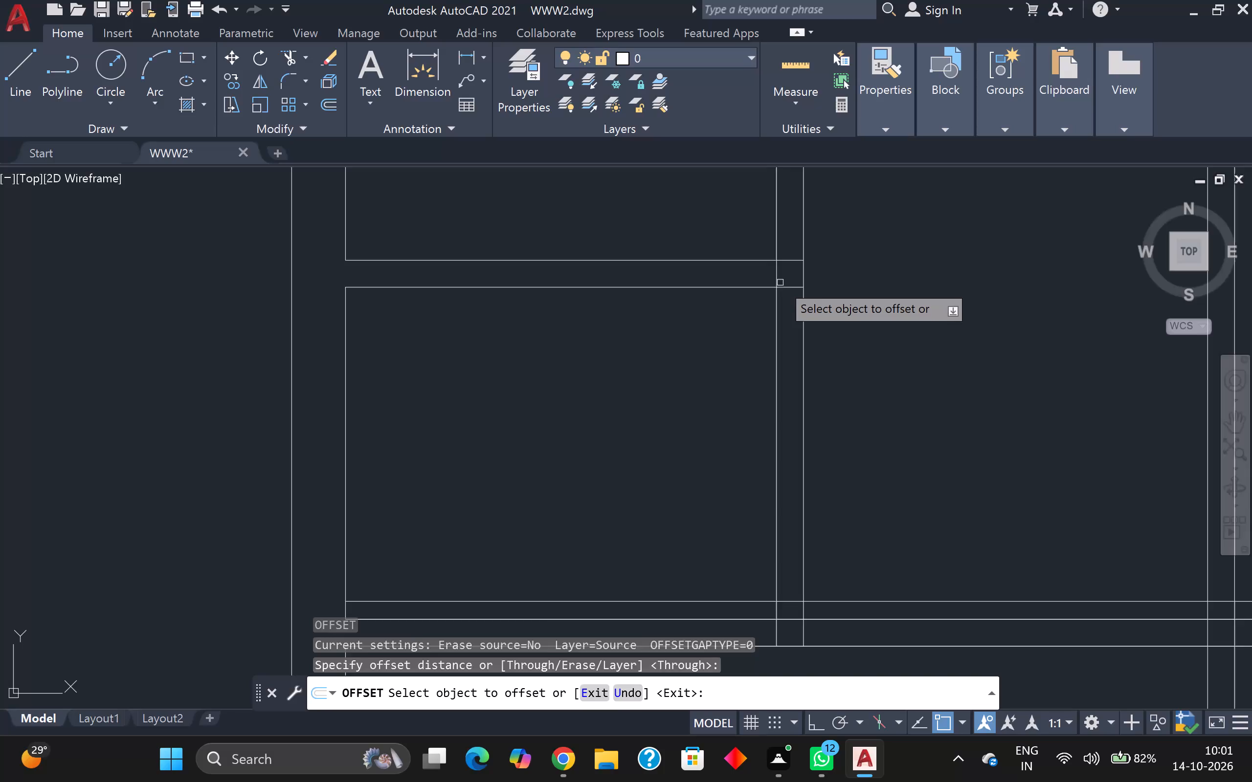
pyautogui.click(776, 276)
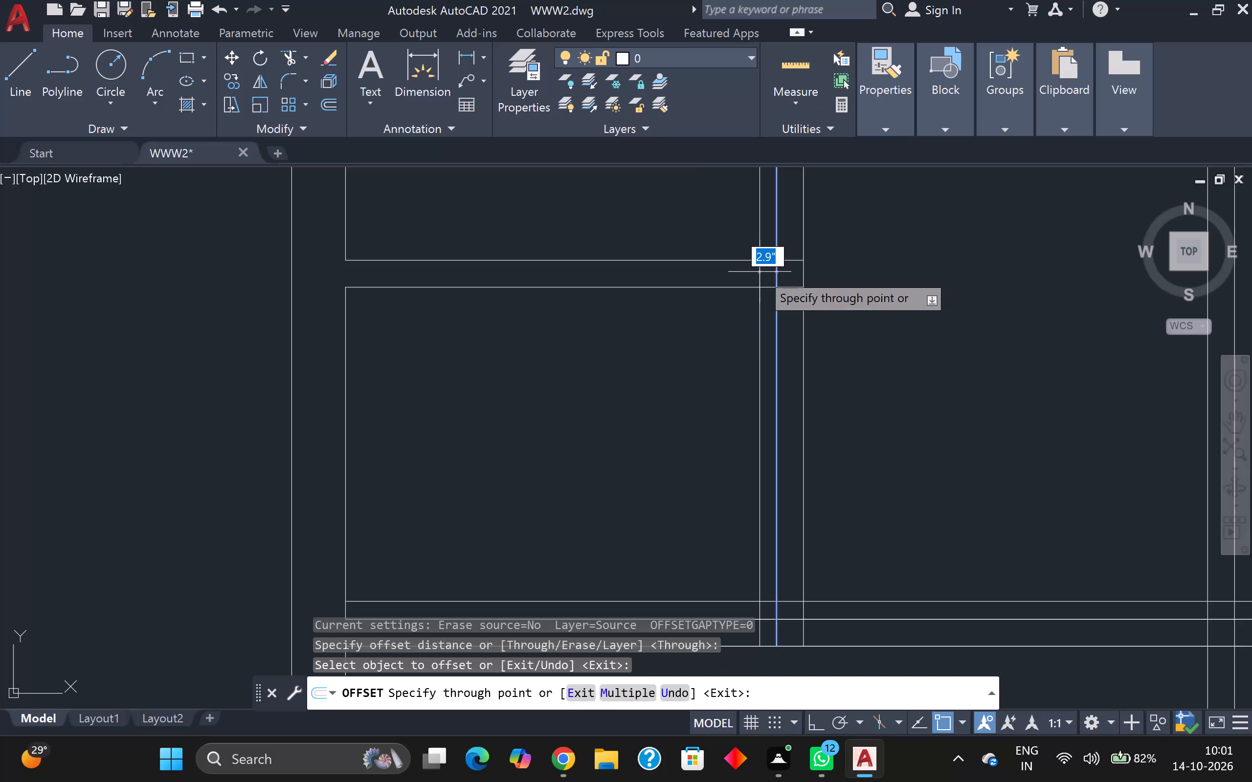
pyautogui.press('3')
pyautogui.press('Return')
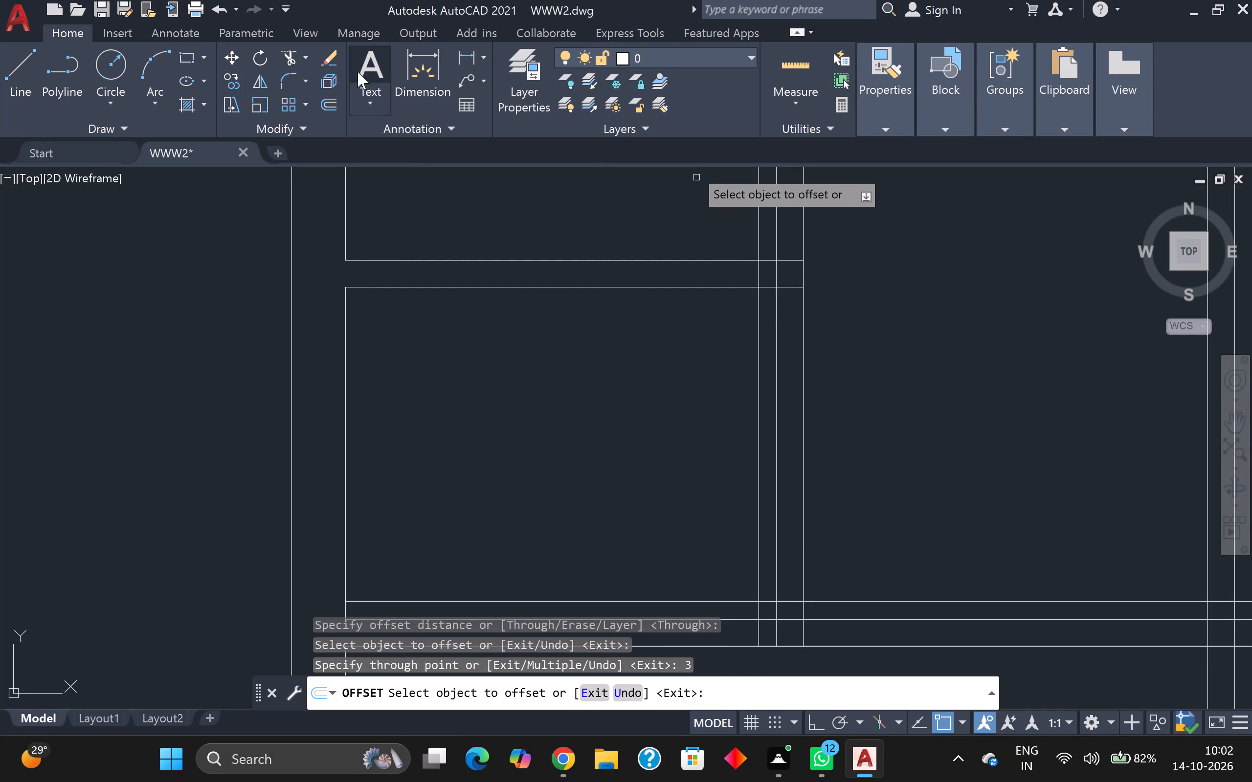
# Trim the offset line inside both small upper-left rooms and the vertical partition's left line where the horizontal partition between them meets it.
pyautogui.click(293, 62)
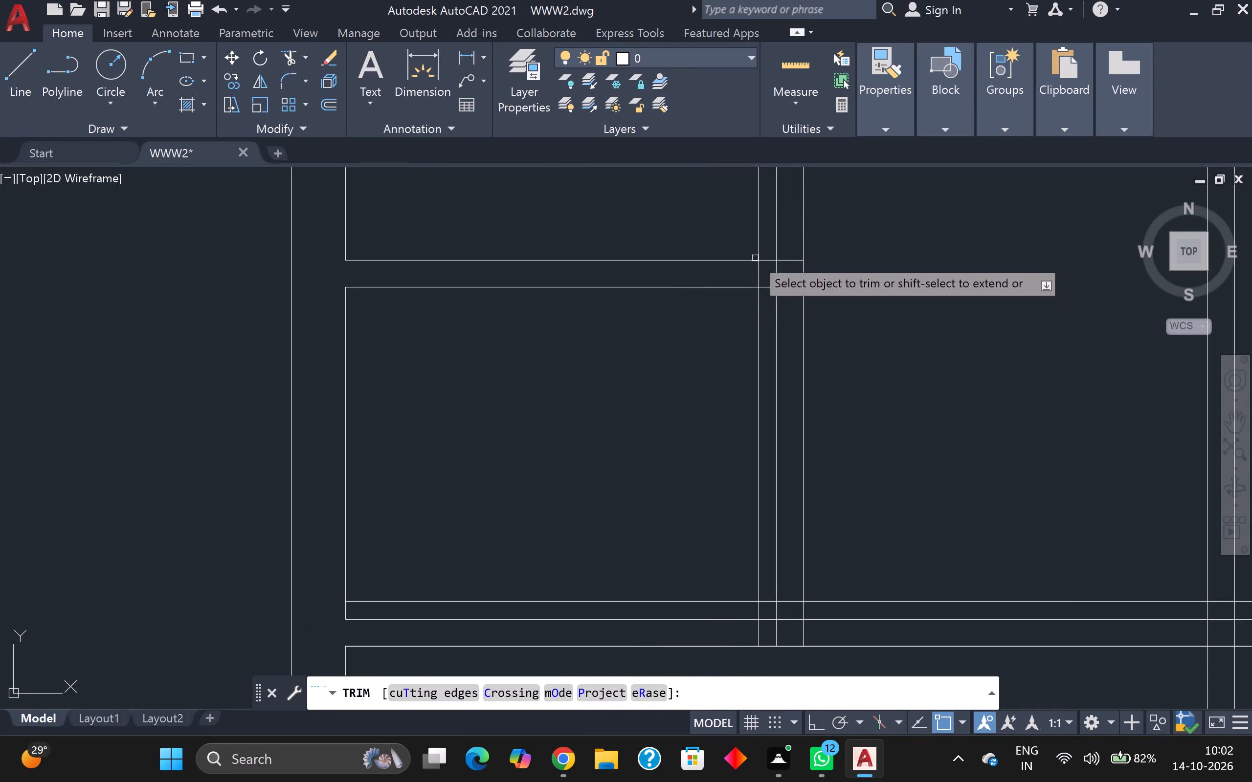
pyautogui.click(760, 245)
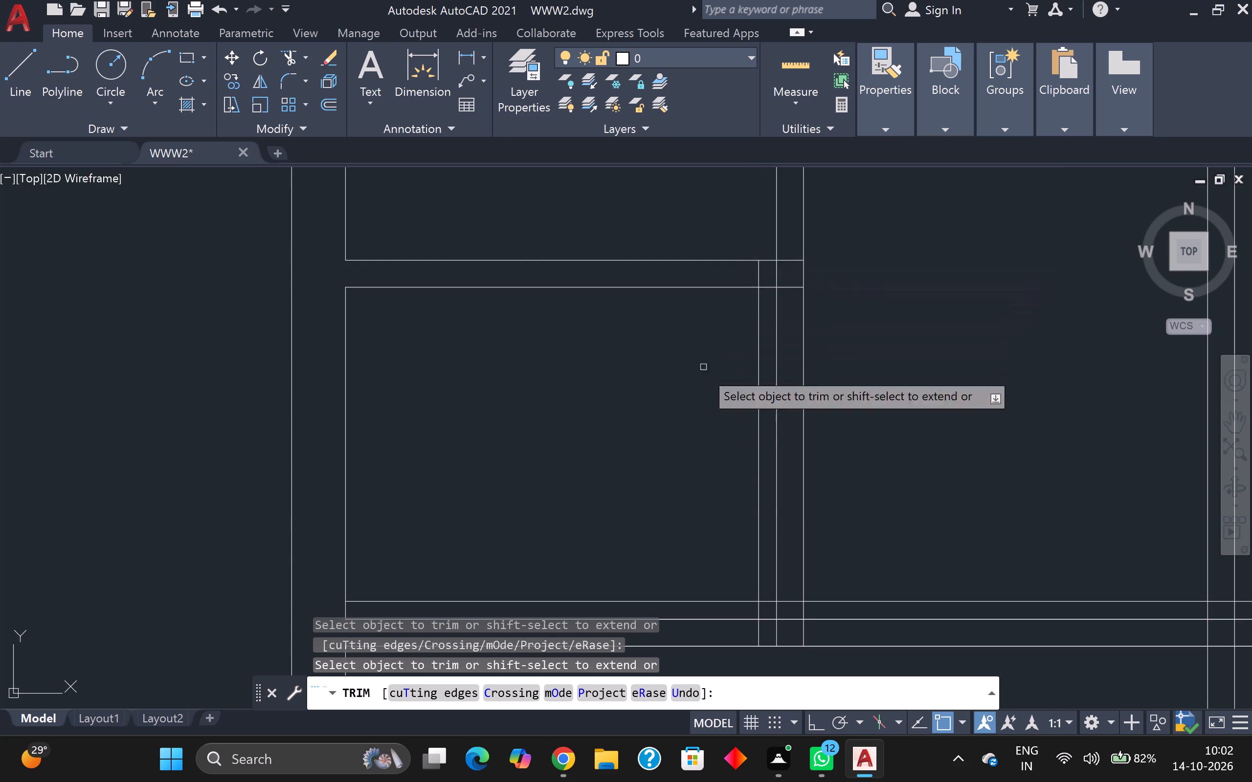
pyautogui.click(760, 345)
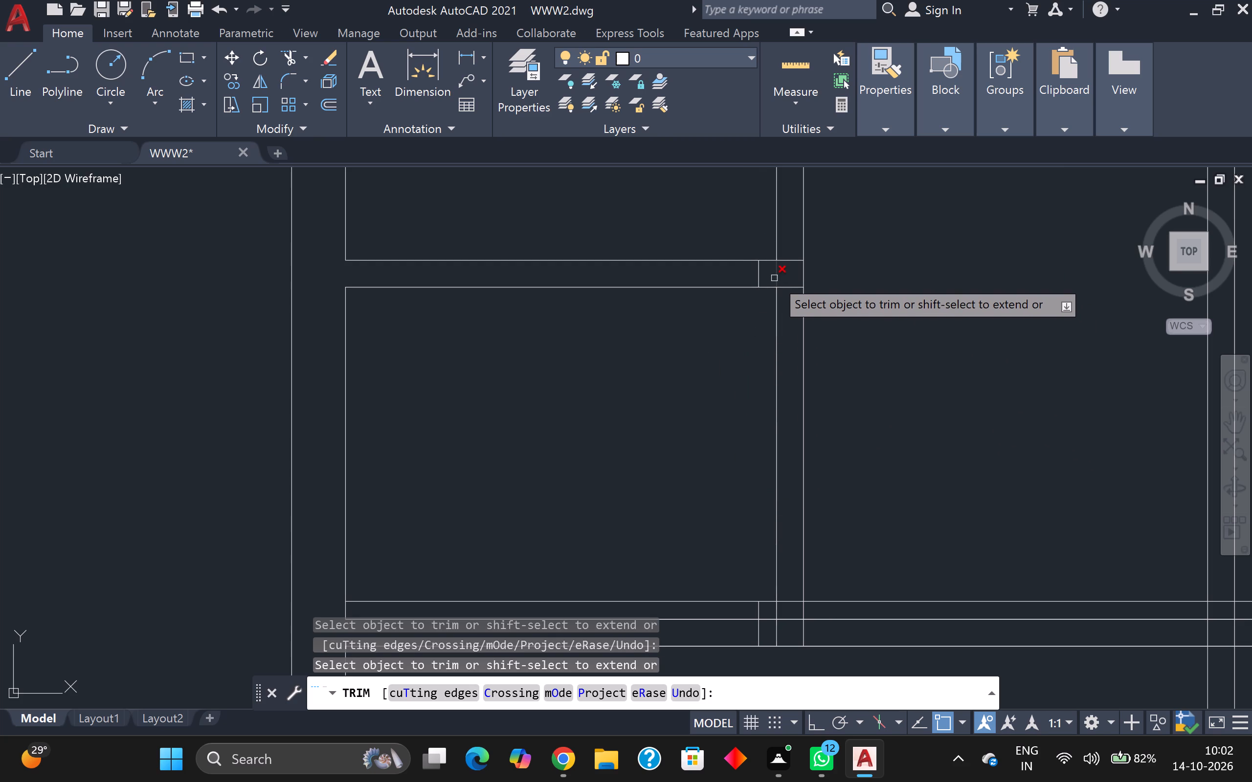
pyautogui.click(775, 278)
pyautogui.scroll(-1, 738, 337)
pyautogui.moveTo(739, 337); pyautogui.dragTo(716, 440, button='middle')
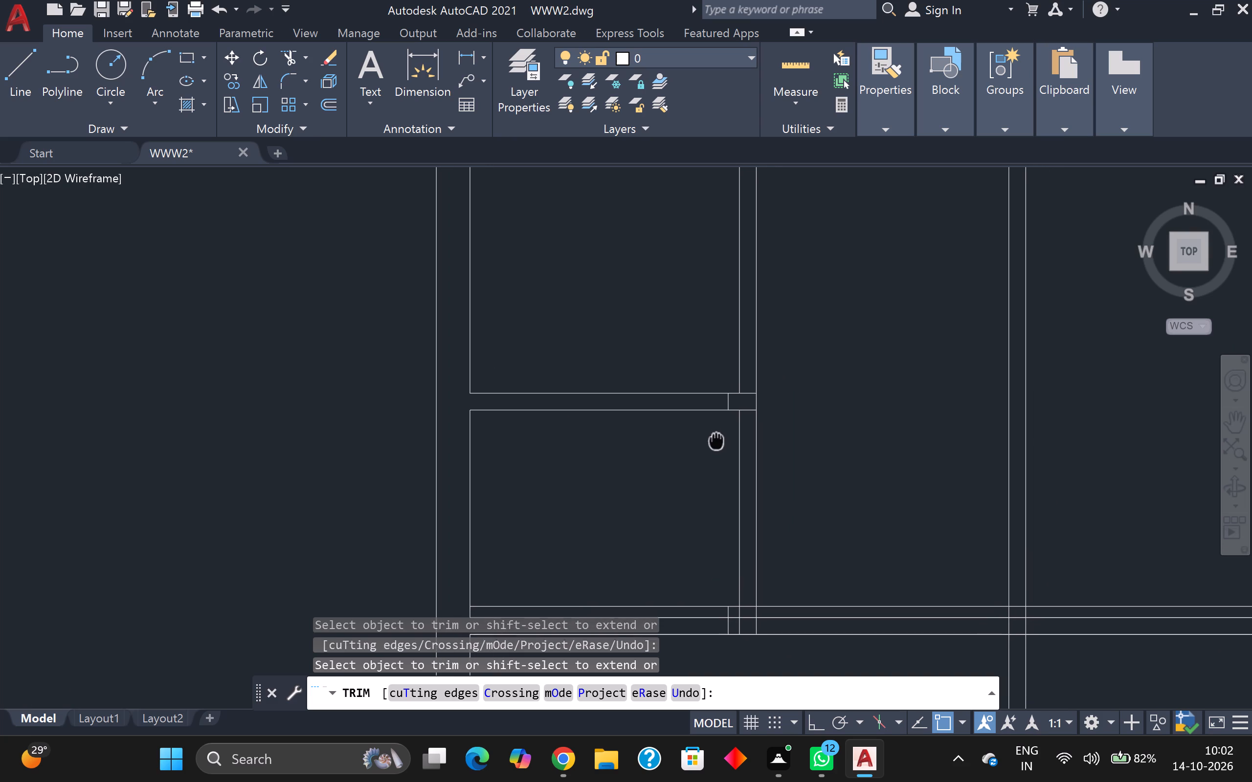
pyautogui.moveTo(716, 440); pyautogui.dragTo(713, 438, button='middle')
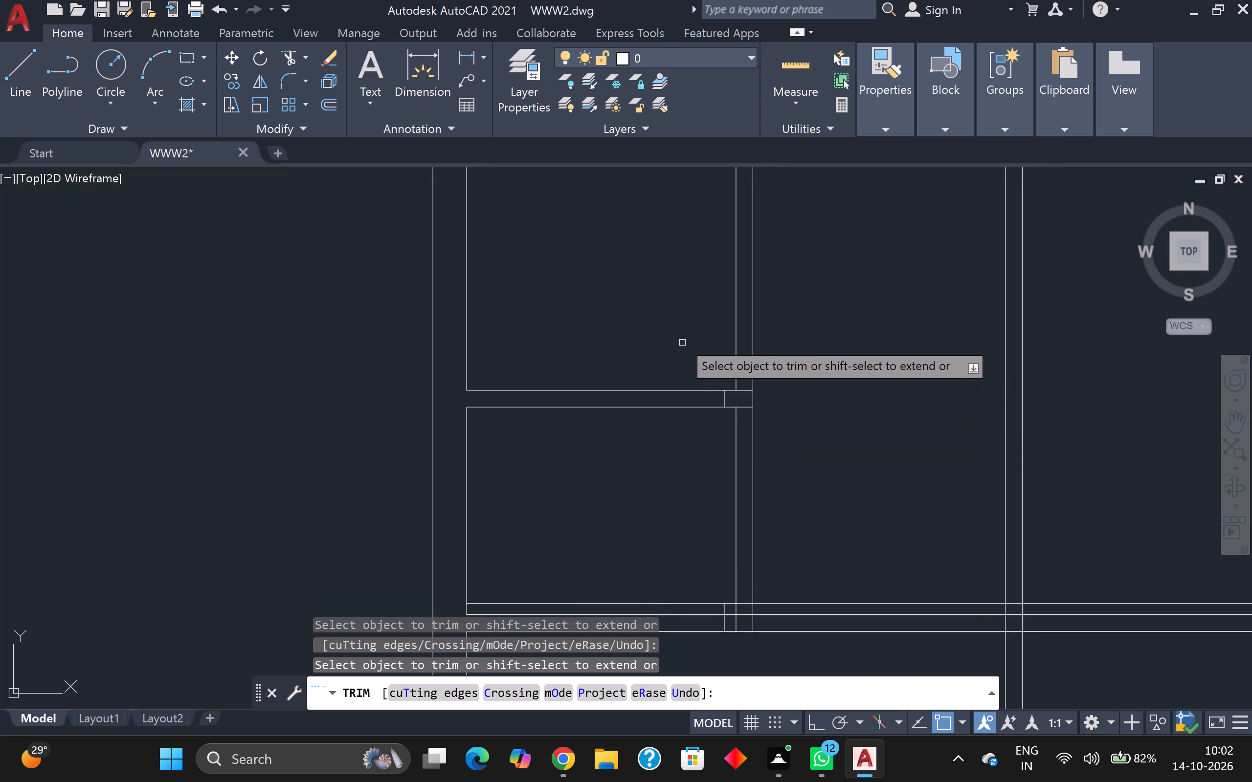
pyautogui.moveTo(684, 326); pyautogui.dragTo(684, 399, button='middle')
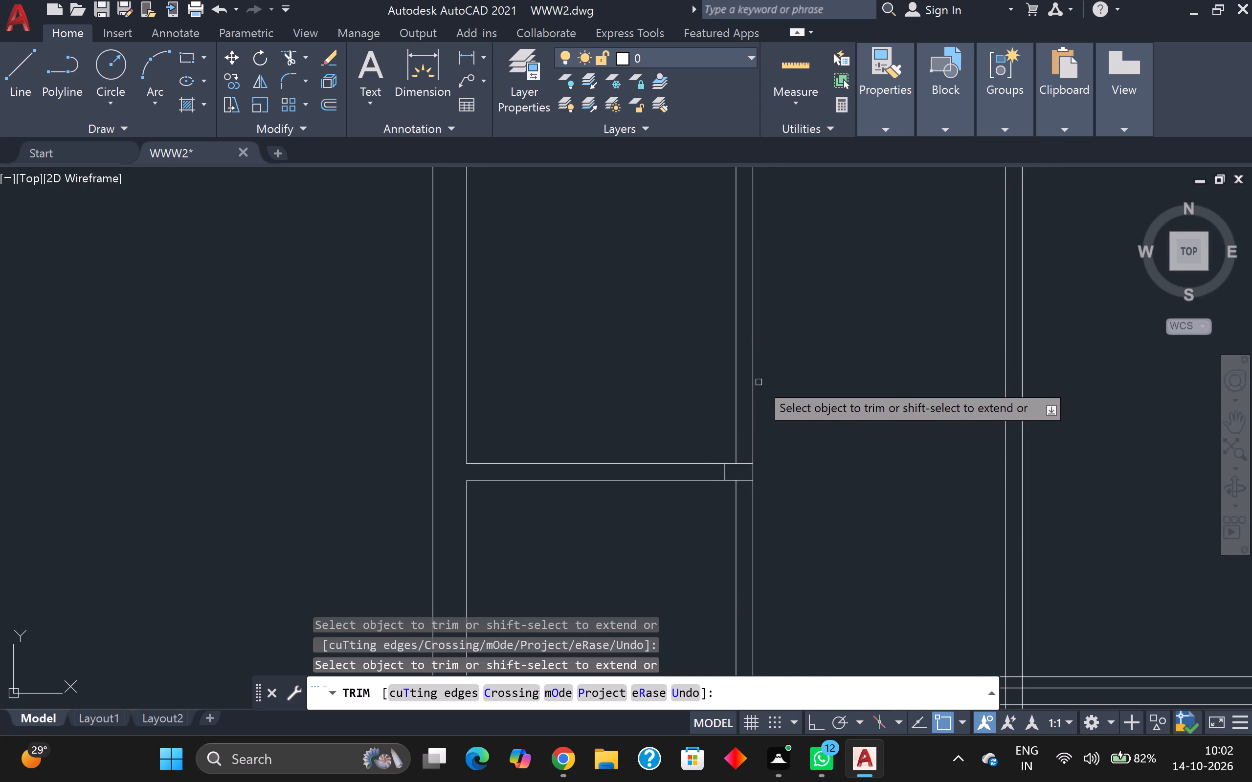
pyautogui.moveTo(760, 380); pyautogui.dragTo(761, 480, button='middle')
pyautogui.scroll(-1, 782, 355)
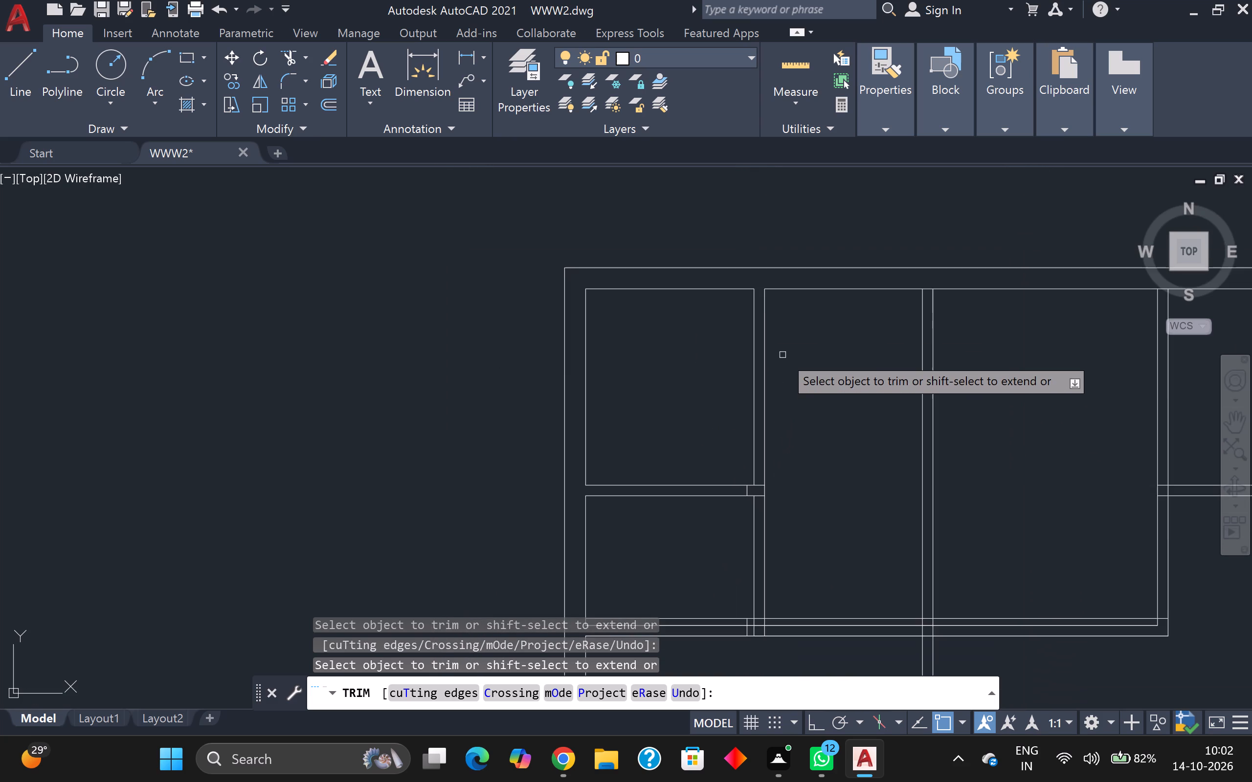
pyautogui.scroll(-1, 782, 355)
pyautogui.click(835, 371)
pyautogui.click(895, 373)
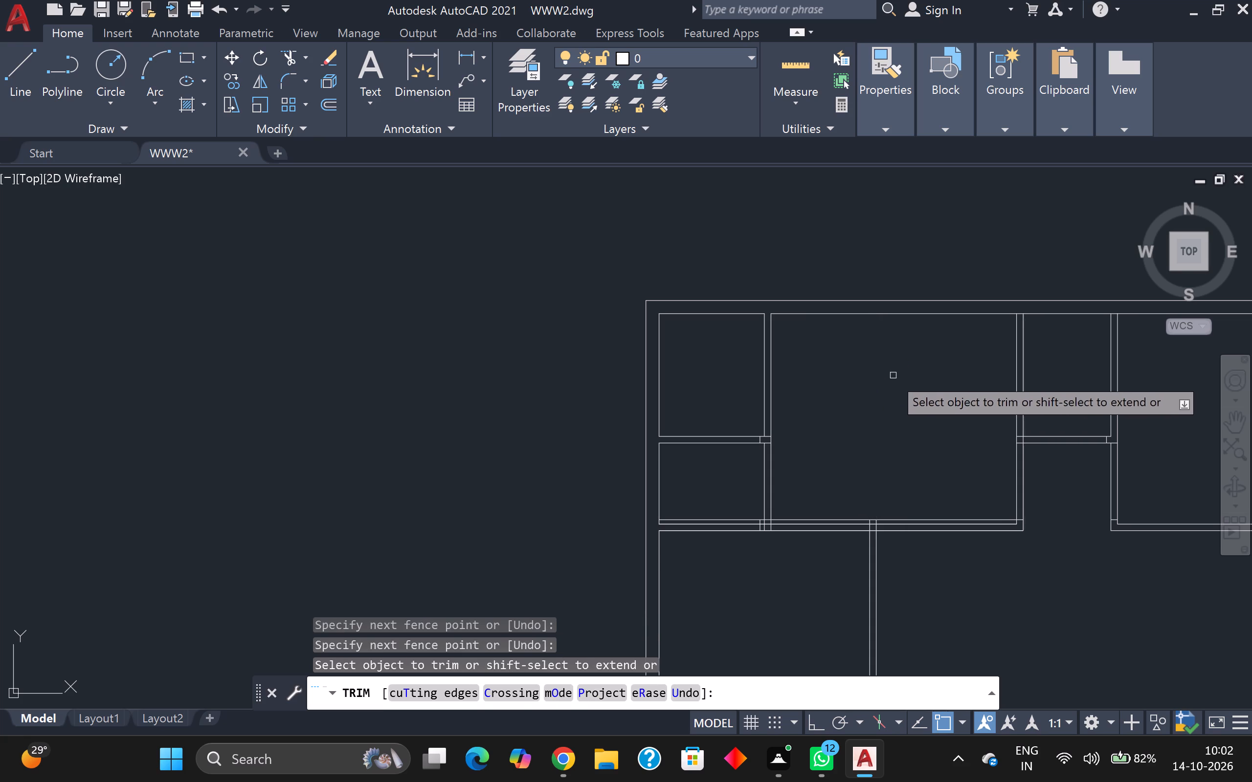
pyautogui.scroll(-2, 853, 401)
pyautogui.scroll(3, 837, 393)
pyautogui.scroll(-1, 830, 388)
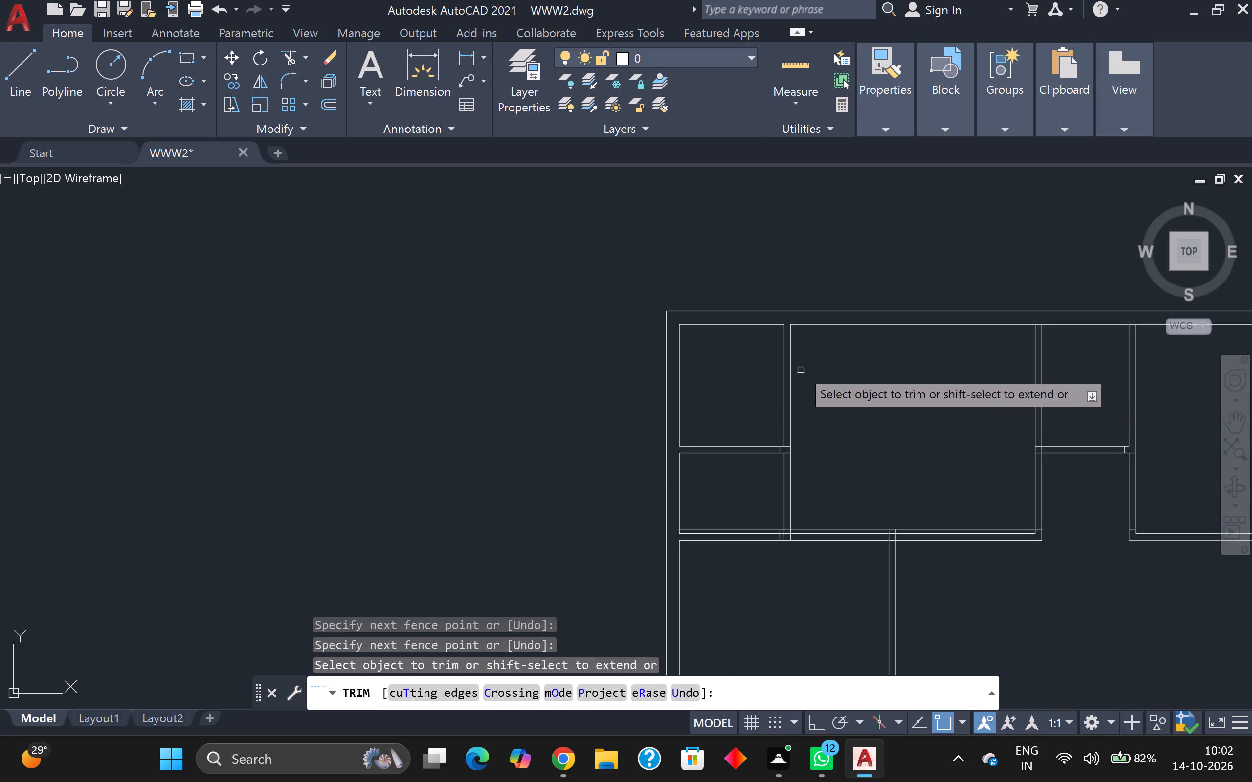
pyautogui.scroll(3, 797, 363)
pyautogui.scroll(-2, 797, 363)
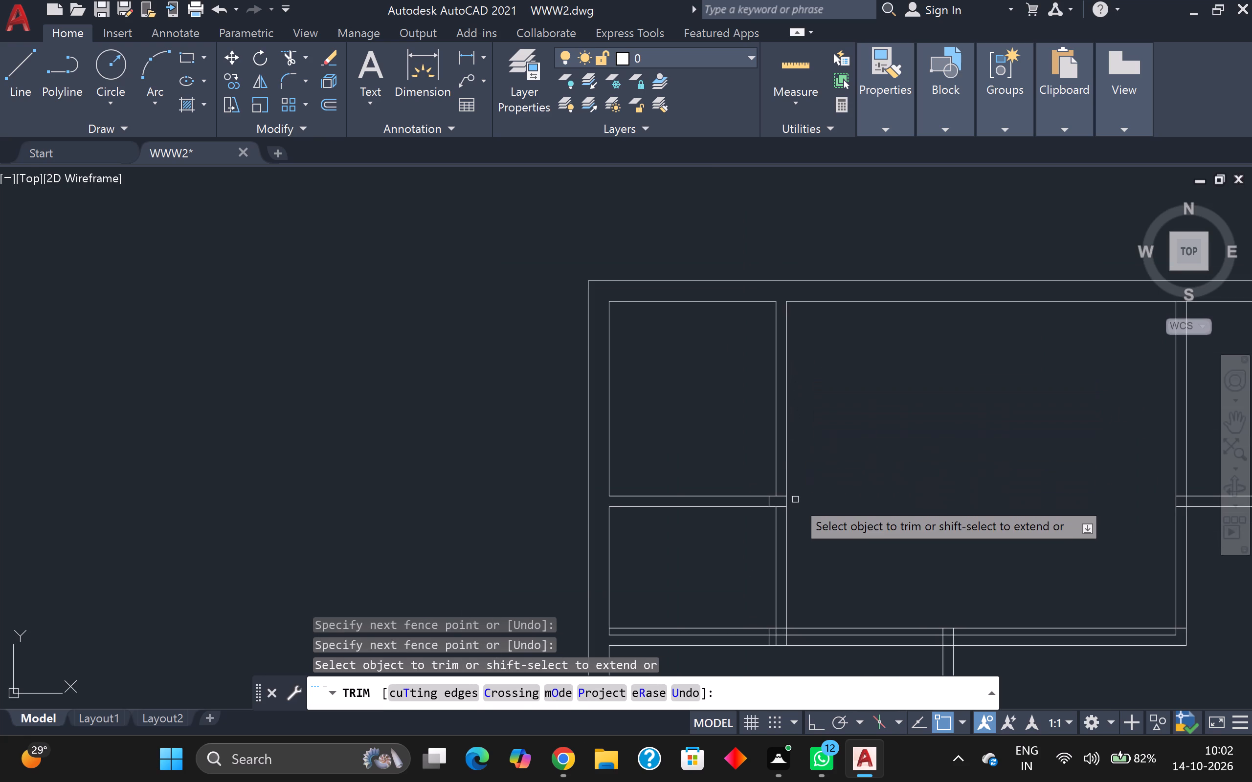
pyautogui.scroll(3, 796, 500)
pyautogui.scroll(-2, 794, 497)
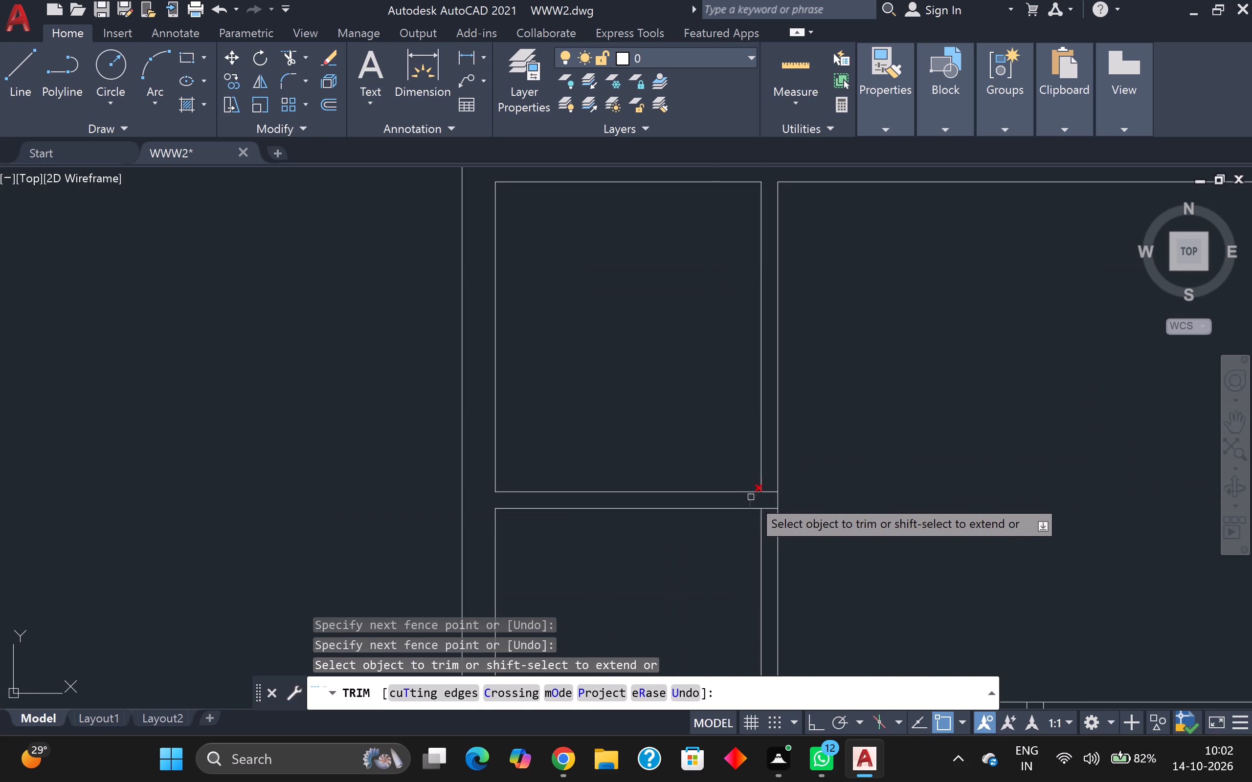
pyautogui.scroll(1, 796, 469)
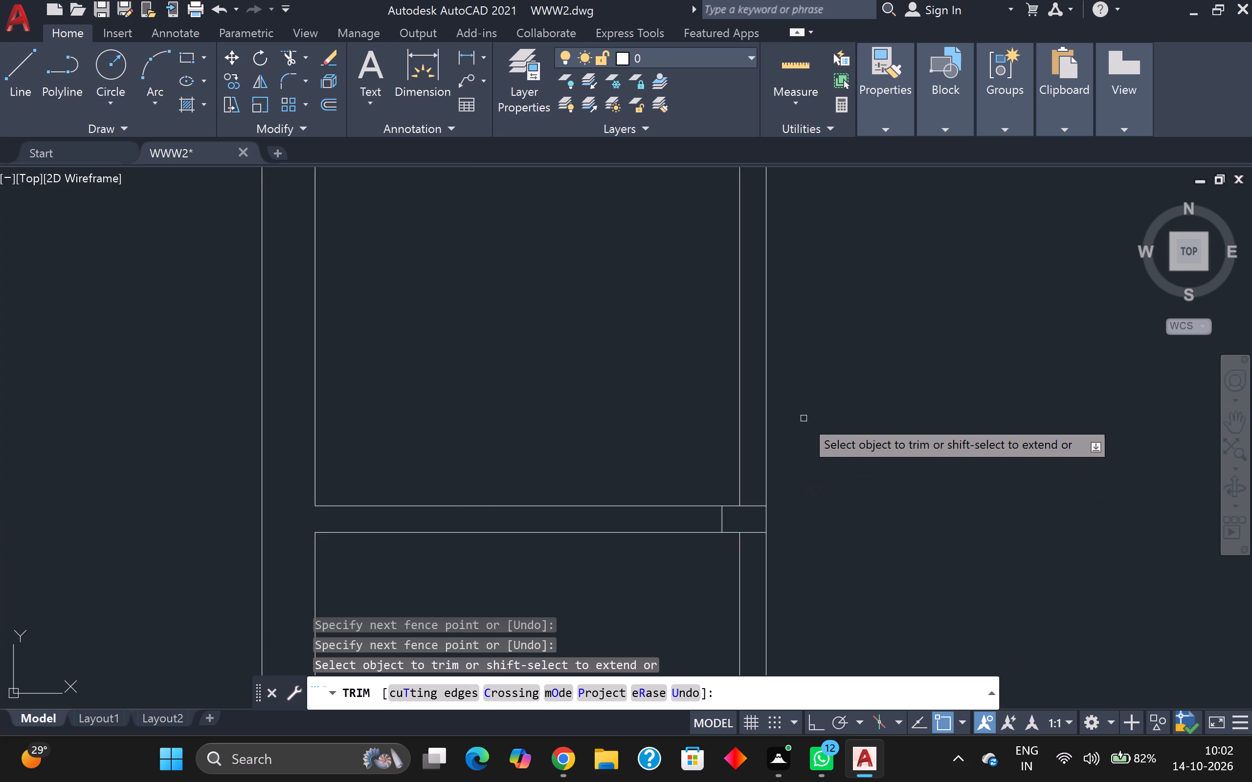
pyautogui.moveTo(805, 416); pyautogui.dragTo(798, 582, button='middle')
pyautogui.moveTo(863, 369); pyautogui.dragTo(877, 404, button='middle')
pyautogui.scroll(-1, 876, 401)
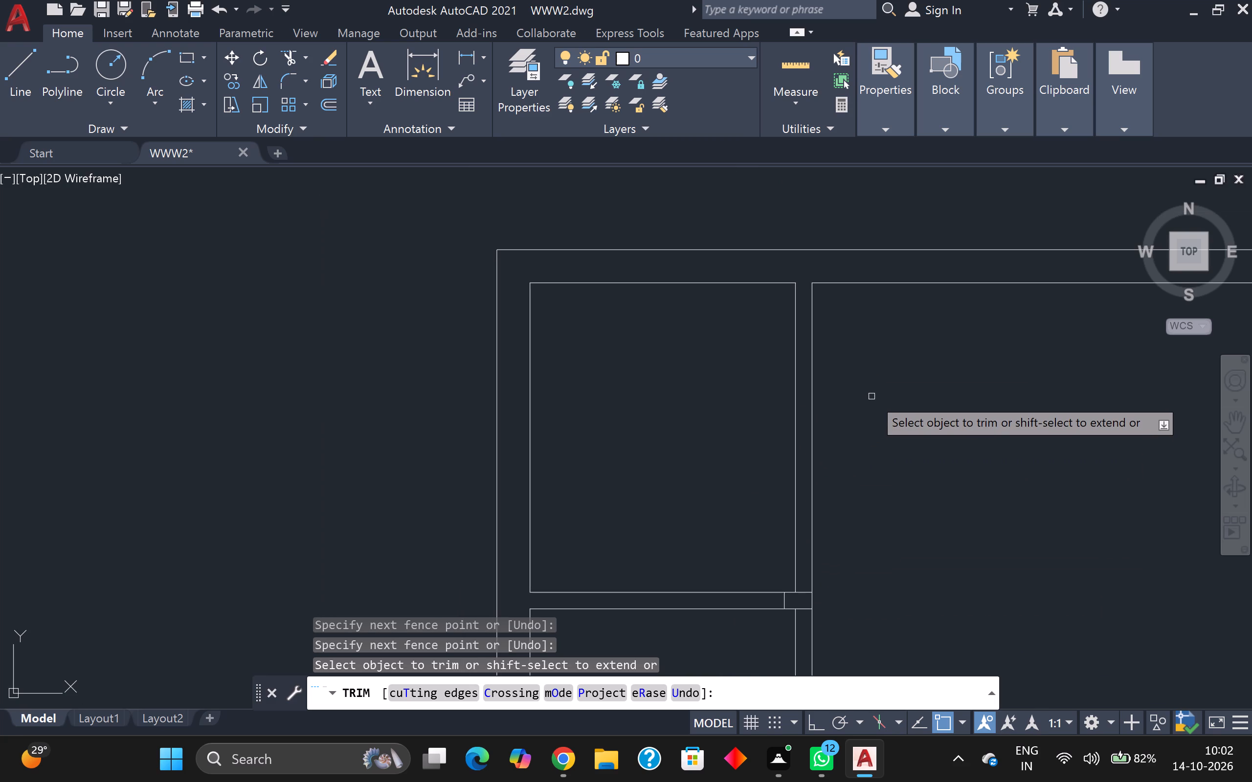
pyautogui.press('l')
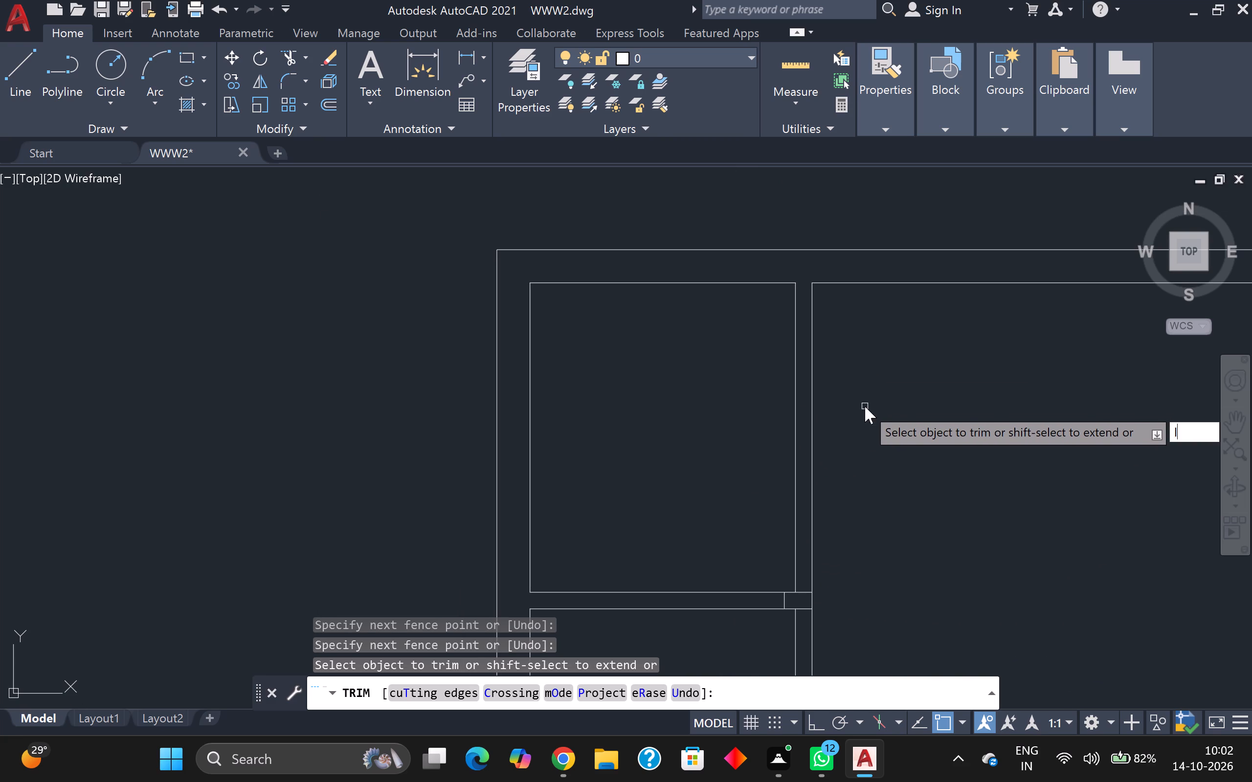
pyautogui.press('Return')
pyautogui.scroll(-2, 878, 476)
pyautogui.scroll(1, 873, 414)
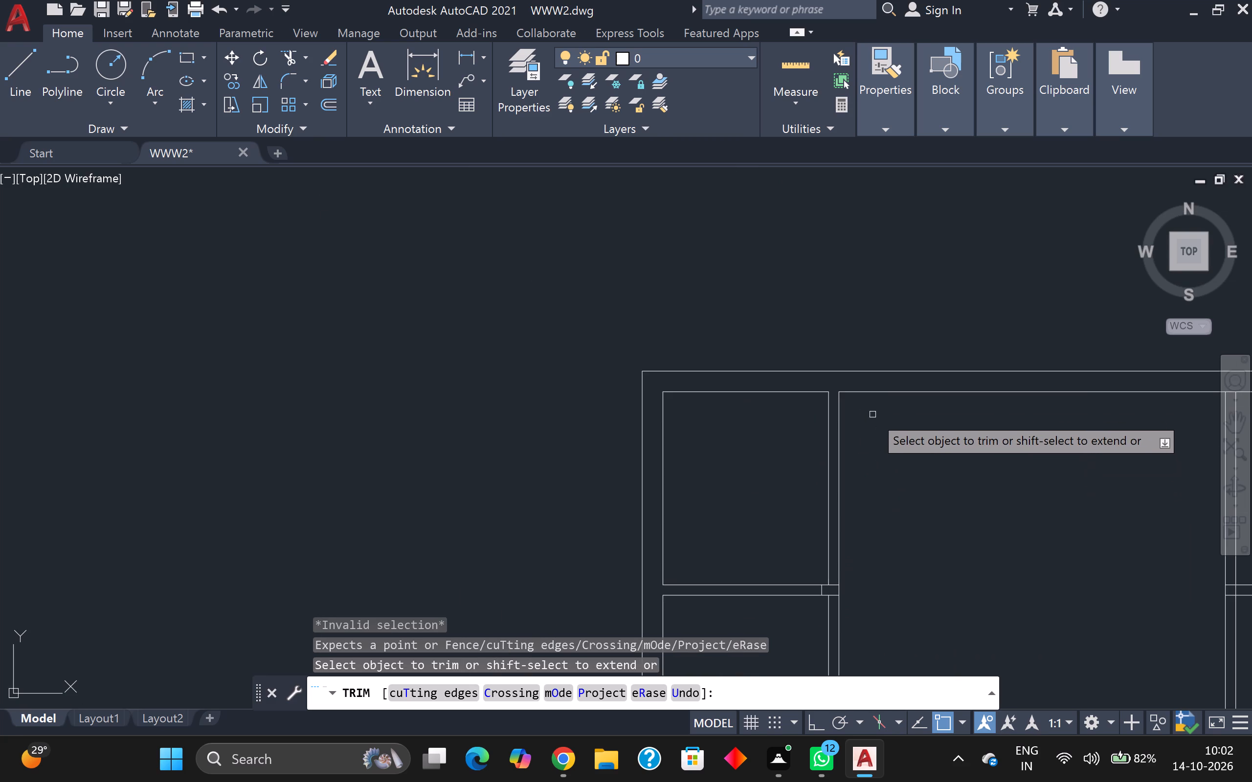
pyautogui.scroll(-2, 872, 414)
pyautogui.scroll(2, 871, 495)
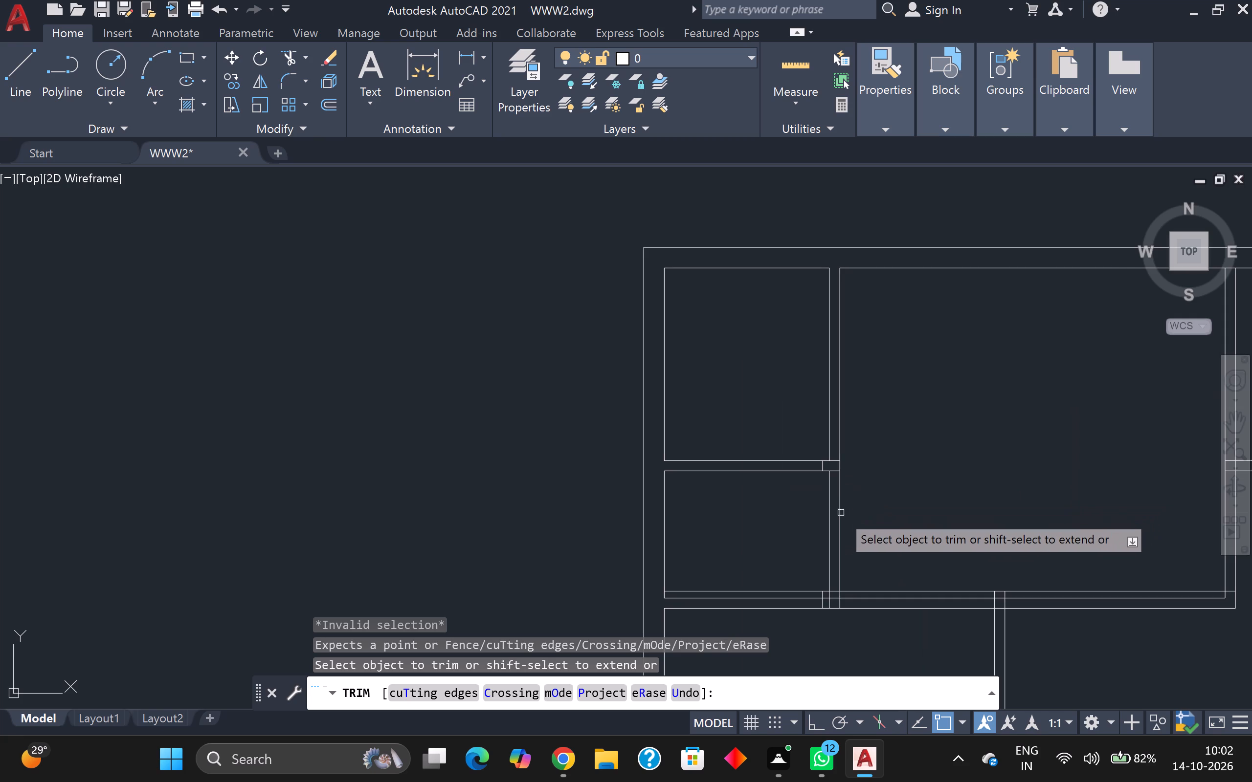
# Trim both lines of the partition between the small upper-left rooms where they cross the vertical partition.
pyautogui.scroll(2, 838, 516)
pyautogui.scroll(-2, 838, 514)
pyautogui.scroll(3, 831, 487)
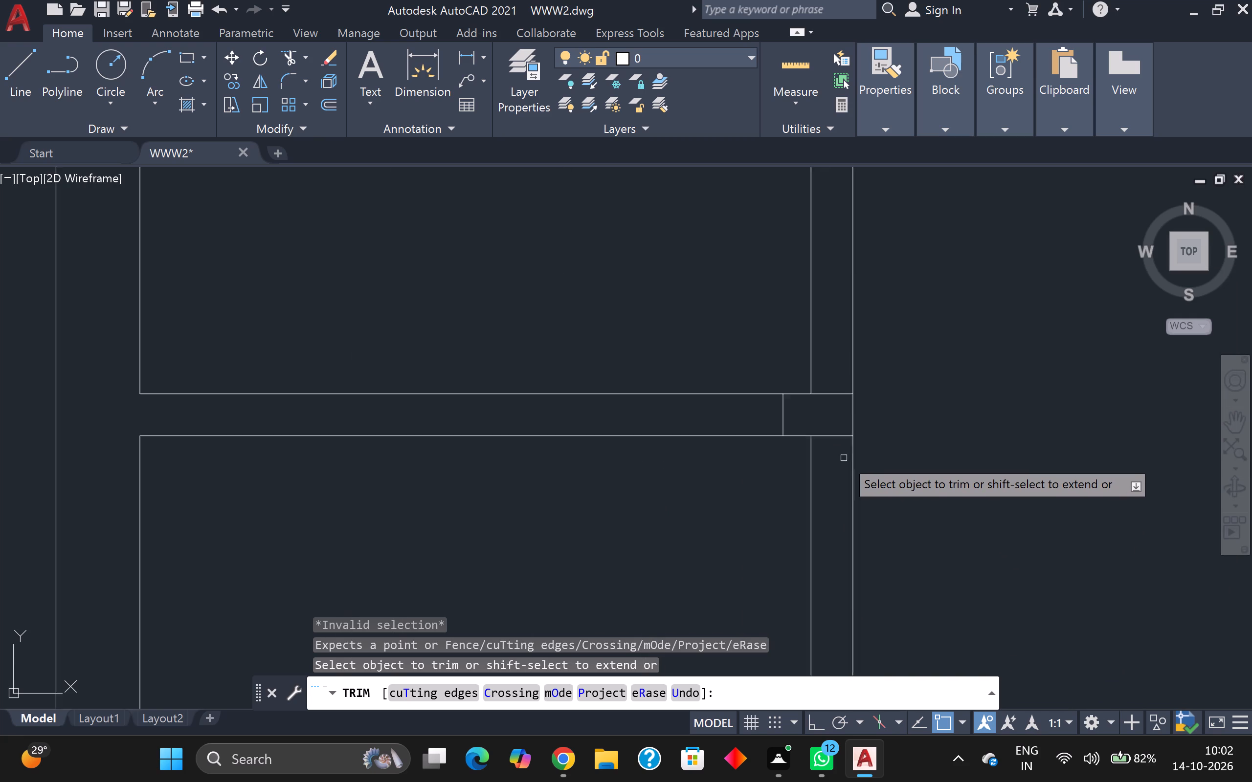
pyautogui.scroll(1, 844, 458)
pyautogui.click(834, 423)
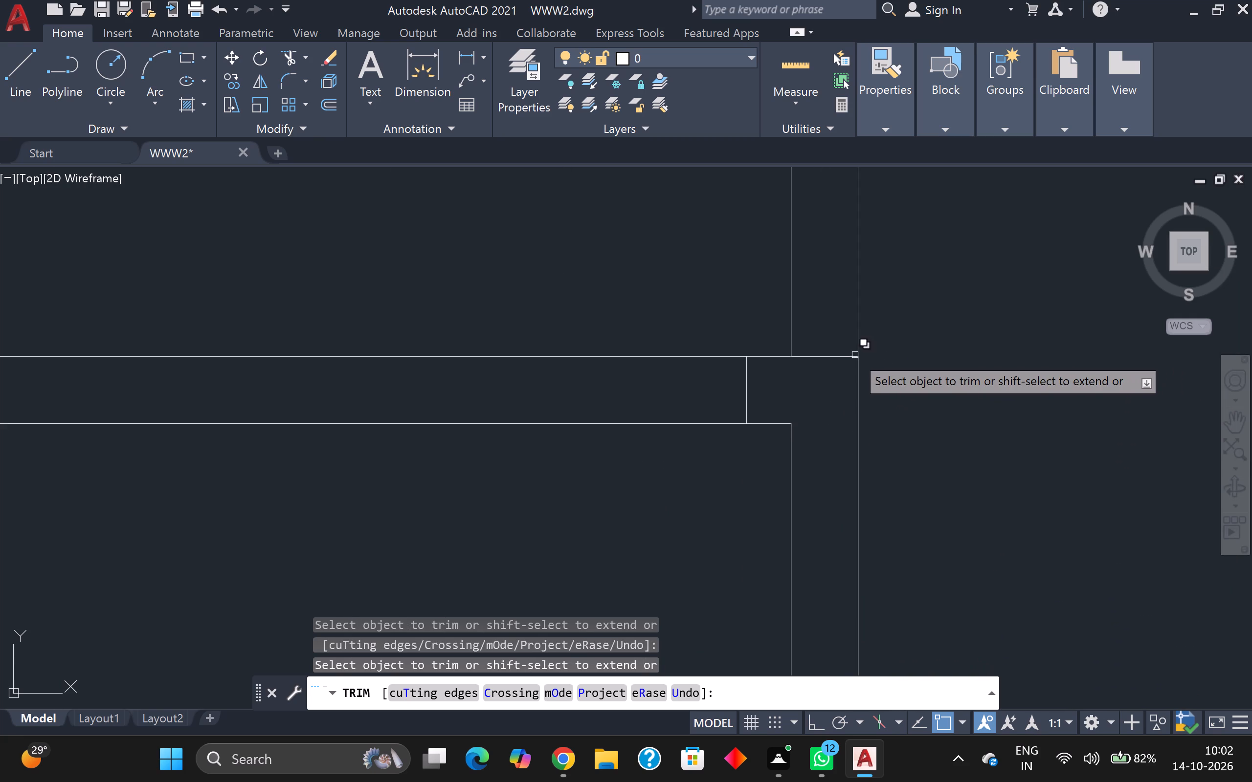
pyautogui.click(840, 359)
# Trim the 3-inch offset line across the large upper room, on both sides of the lower vertical partition's end.
pyautogui.scroll(-2, 837, 360)
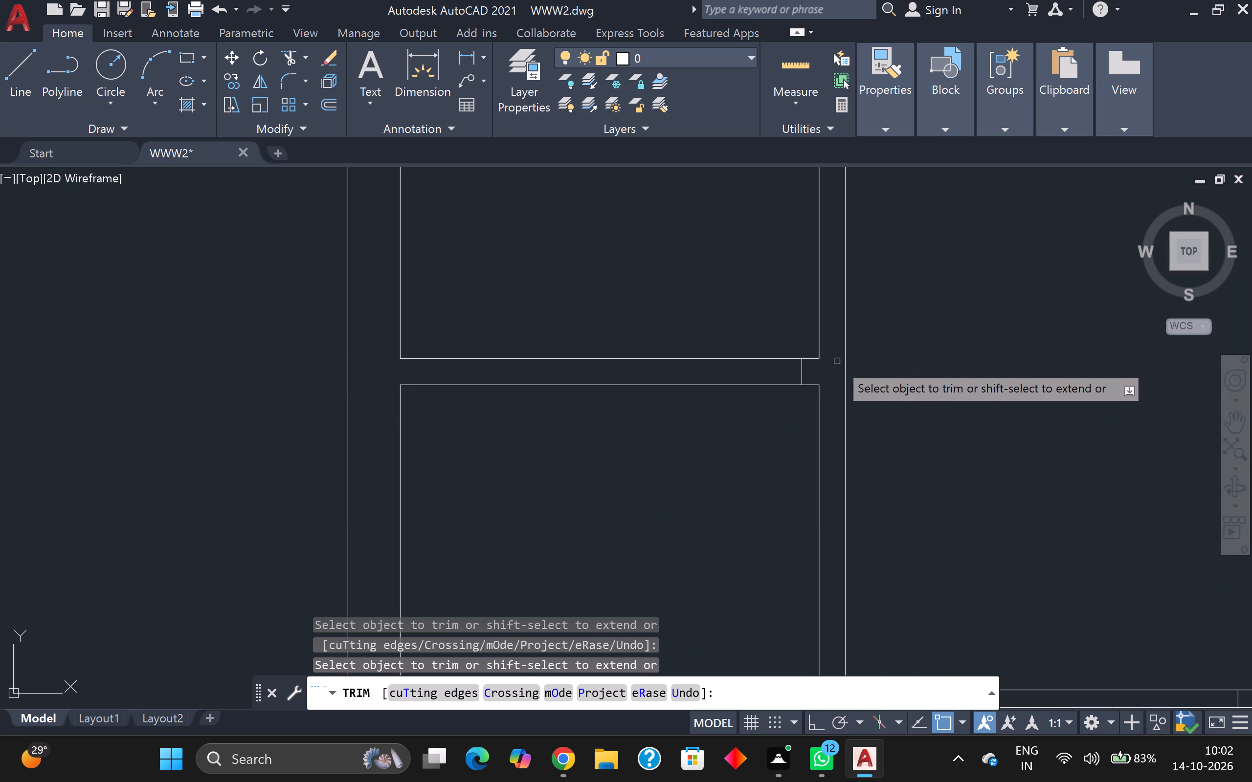
pyautogui.scroll(-3, 871, 378)
pyautogui.scroll(3, 860, 491)
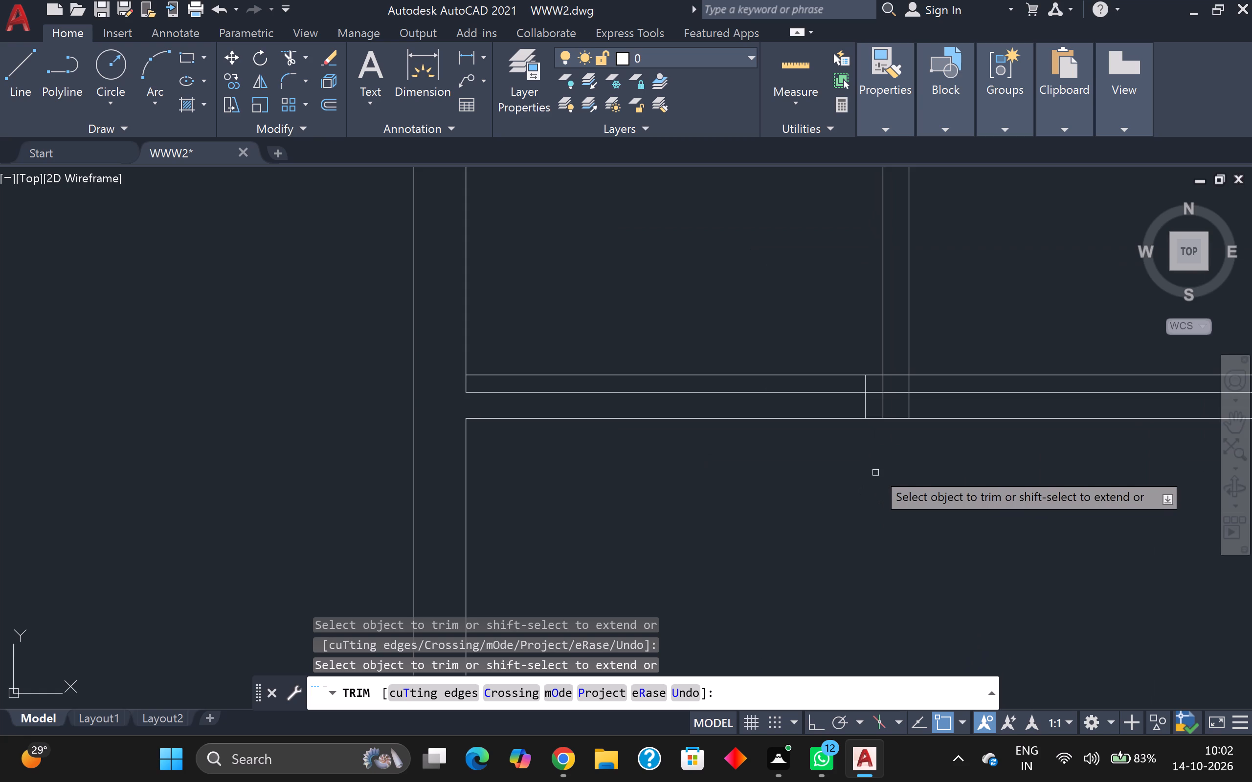
pyautogui.scroll(1, 876, 450)
pyautogui.moveTo(876, 448); pyautogui.dragTo(880, 491, button='middle')
pyautogui.scroll(-4, 880, 491)
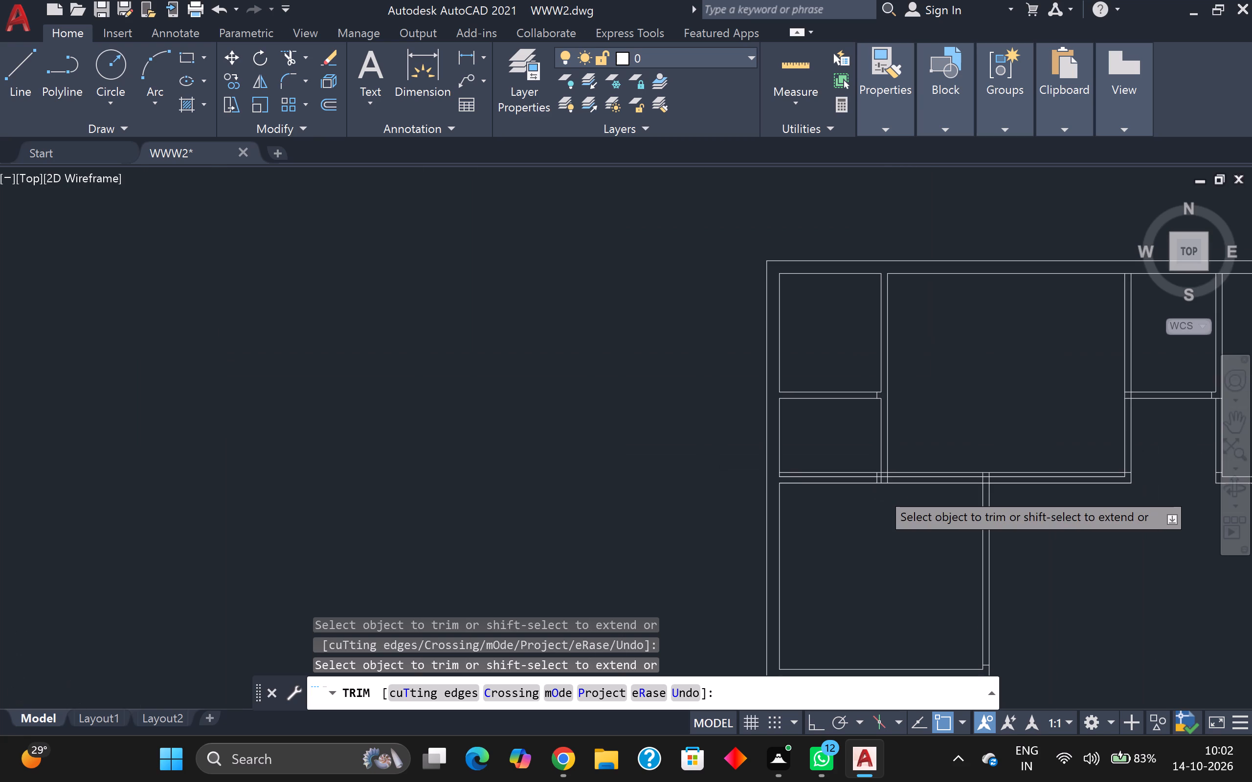
pyautogui.scroll(2, 1051, 496)
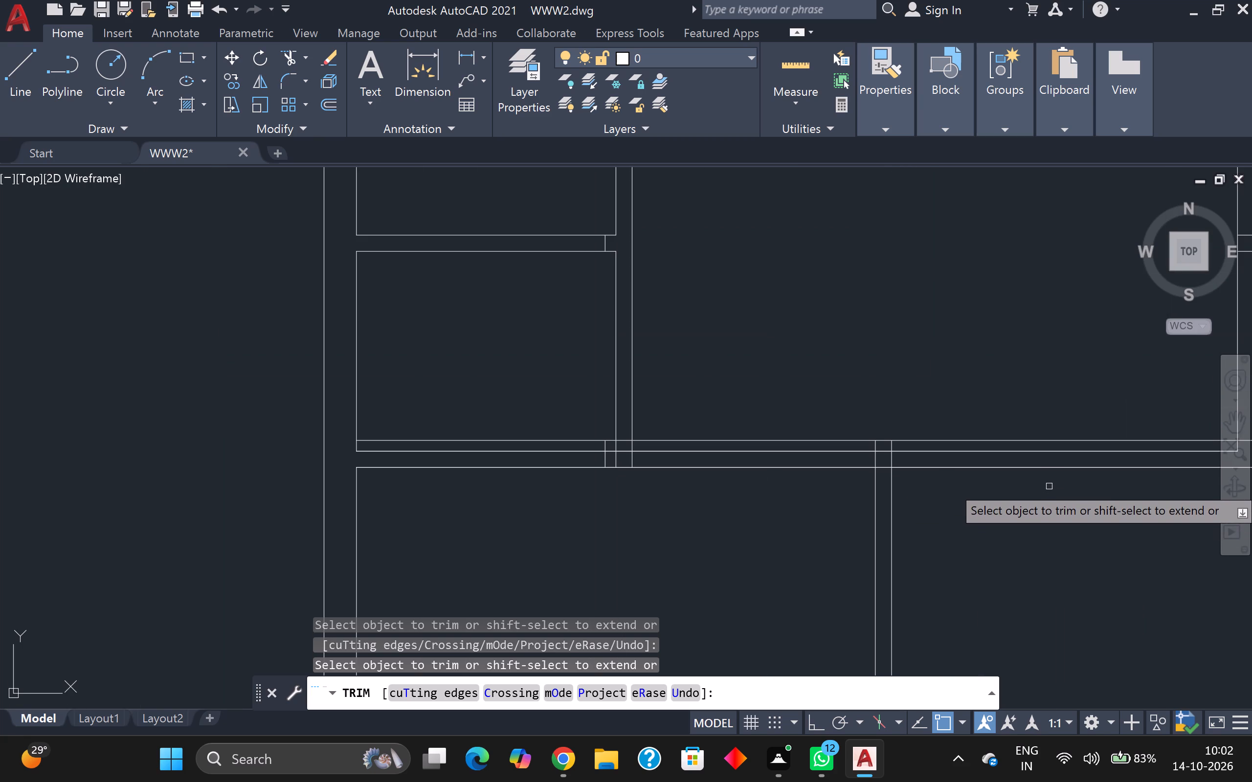
pyautogui.scroll(1, 1025, 479)
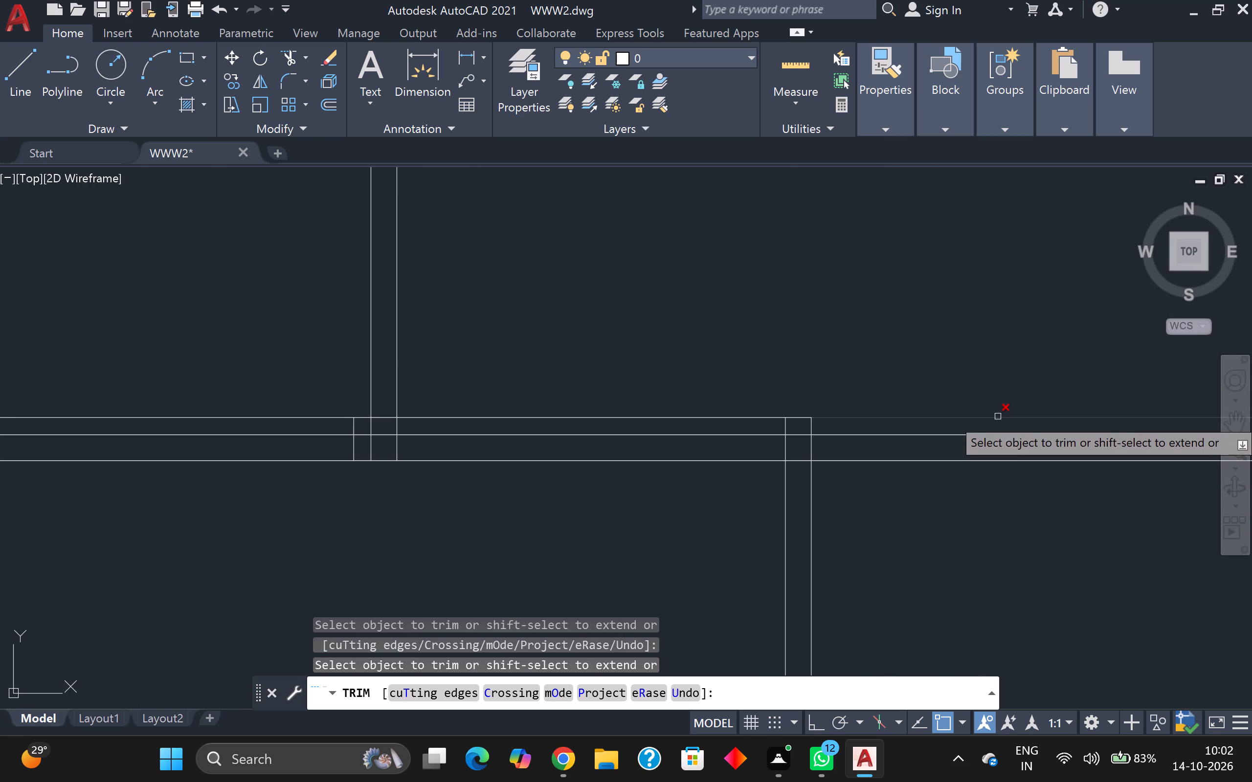
pyautogui.scroll(-2, 996, 414)
pyautogui.scroll(2, 995, 413)
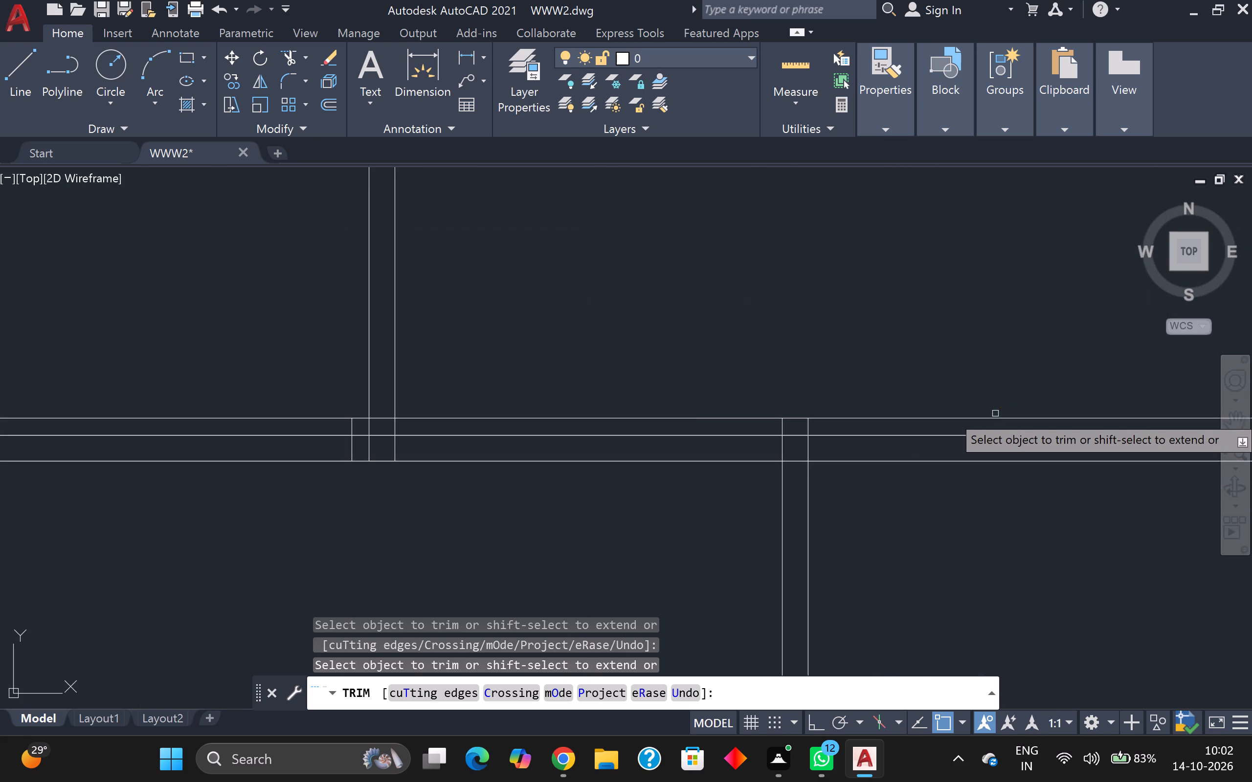
pyautogui.scroll(1, 995, 413)
pyautogui.scroll(-4, 980, 422)
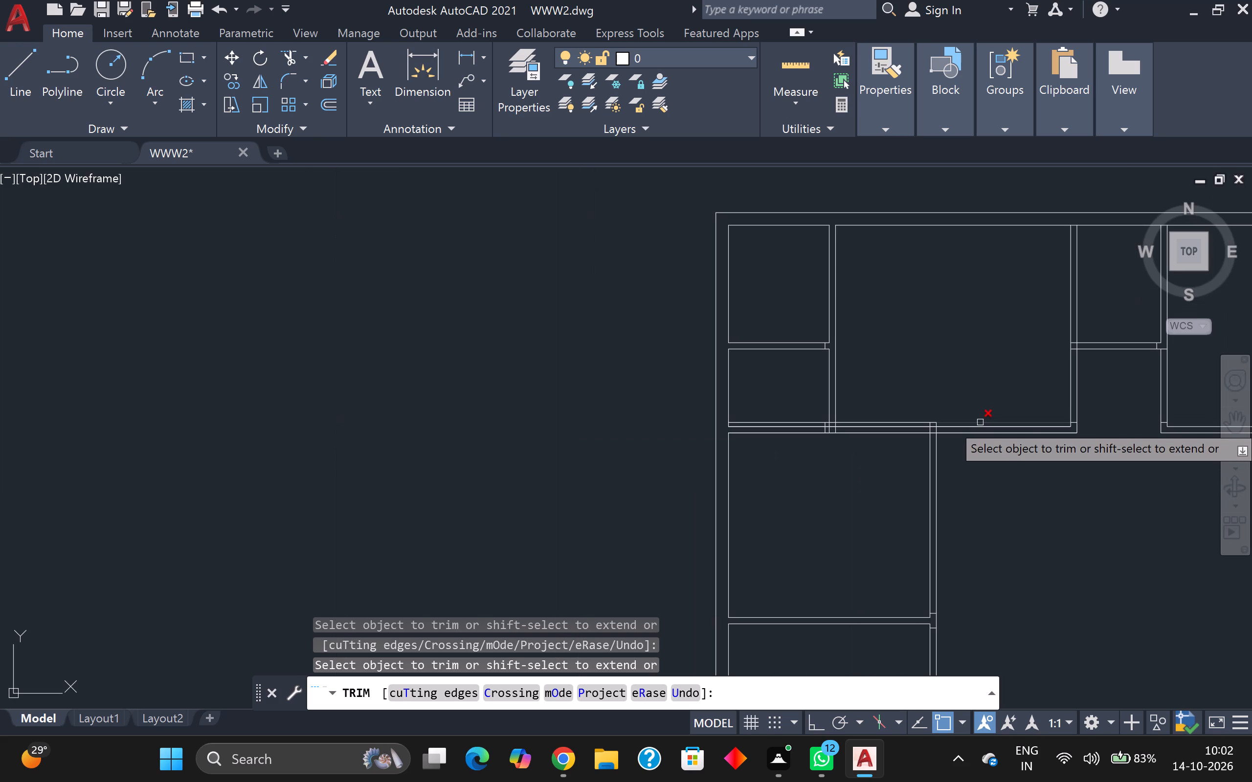
pyautogui.moveTo(983, 466); pyautogui.dragTo(937, 518, button='middle')
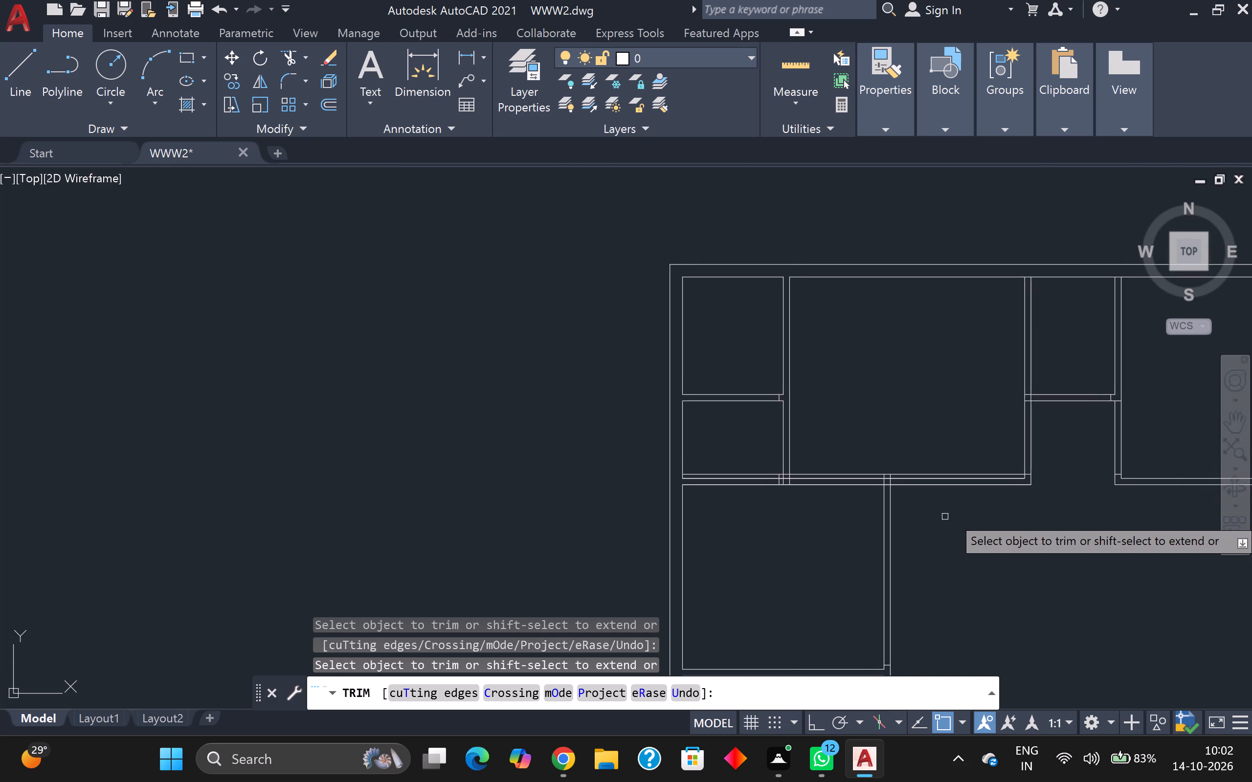
pyautogui.scroll(2, 1015, 500)
pyautogui.scroll(4, 1027, 438)
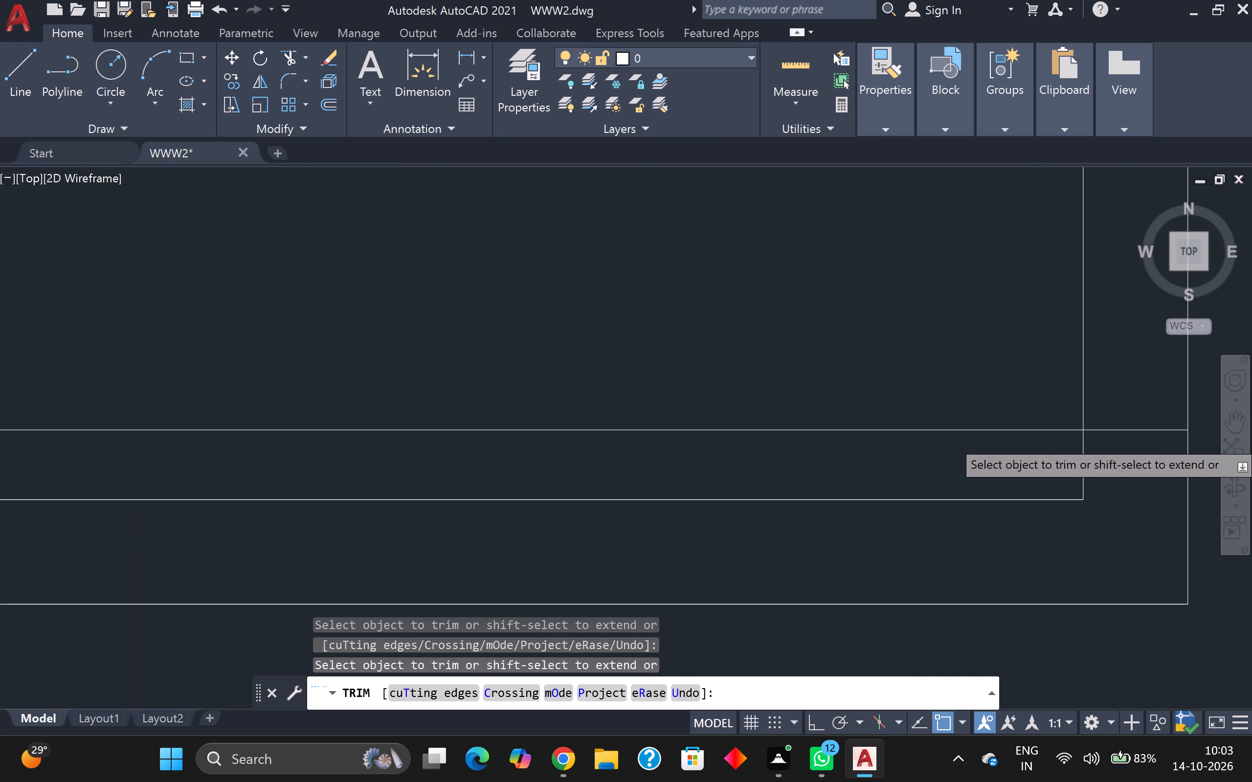
pyautogui.scroll(2, 1025, 436)
pyautogui.scroll(-4, 1025, 436)
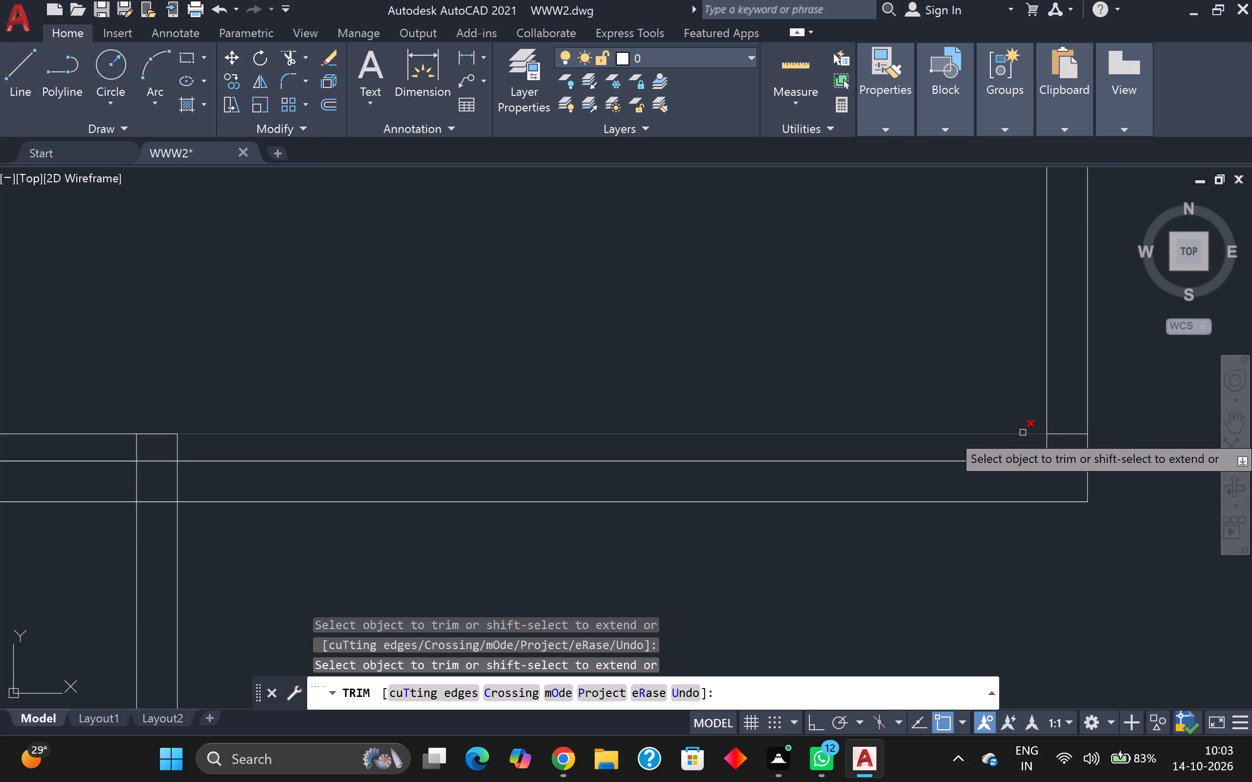
pyautogui.click(1023, 433)
pyautogui.scroll(-3, 951, 417)
pyautogui.scroll(2, 724, 414)
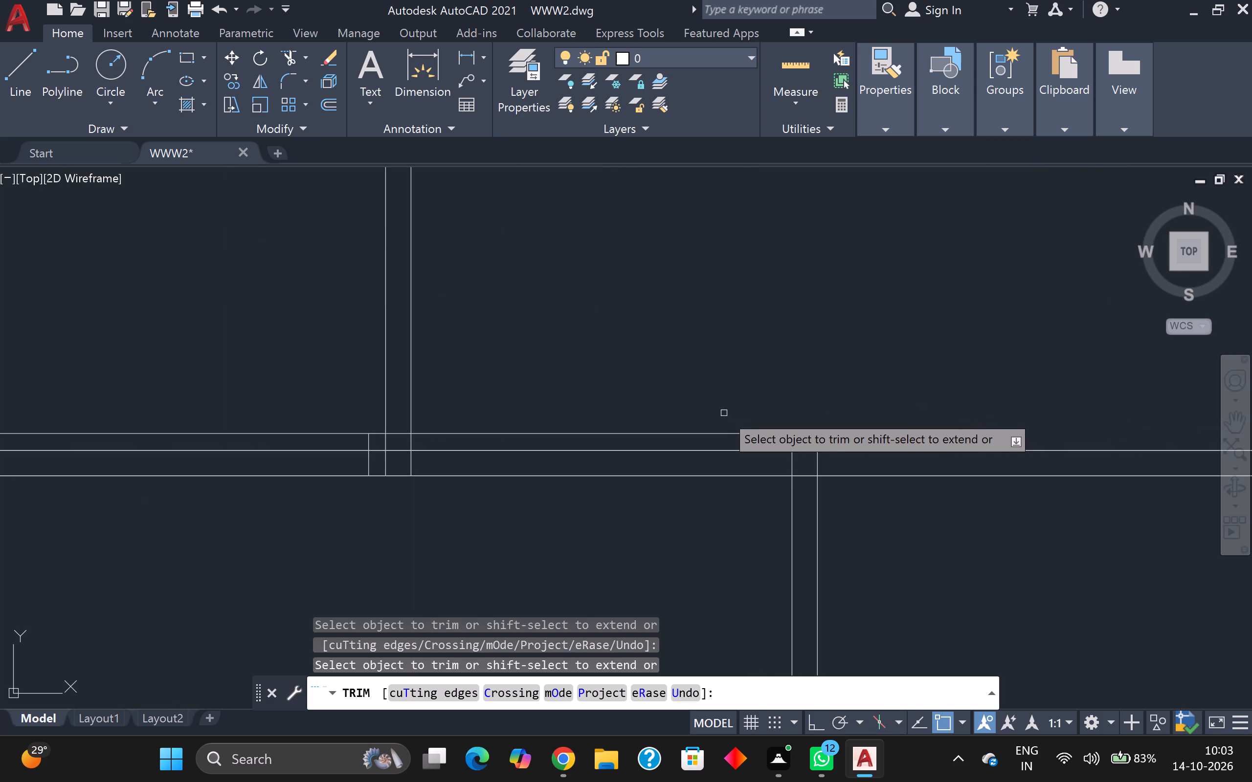
pyautogui.click(705, 432)
# Trim the 3-inch offset lines at the foot of the vertical partition beside the small upper-left rooms, outside that partition.
pyautogui.scroll(-2, 702, 421)
pyautogui.moveTo(683, 454); pyautogui.dragTo(828, 463, button='middle')
pyautogui.scroll(4, 726, 460)
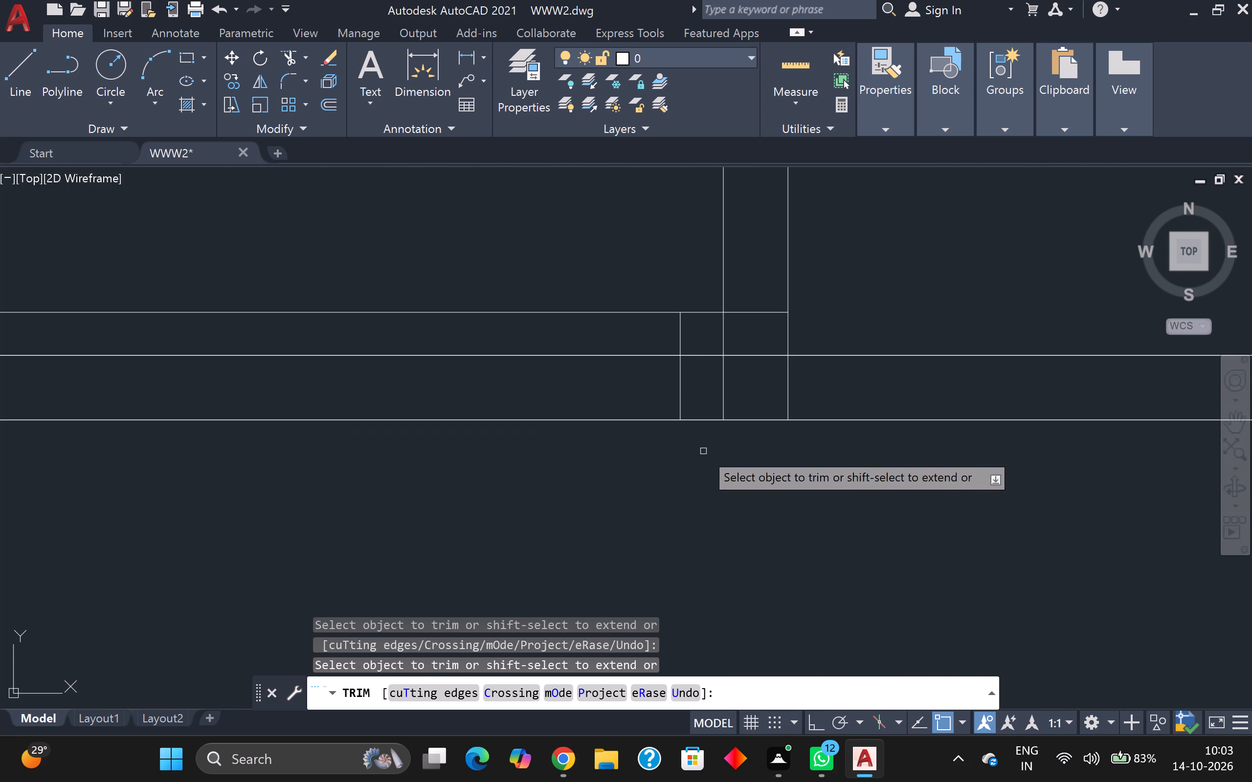
pyautogui.scroll(2, 688, 418)
pyautogui.scroll(-5, 688, 418)
pyautogui.scroll(3, 688, 418)
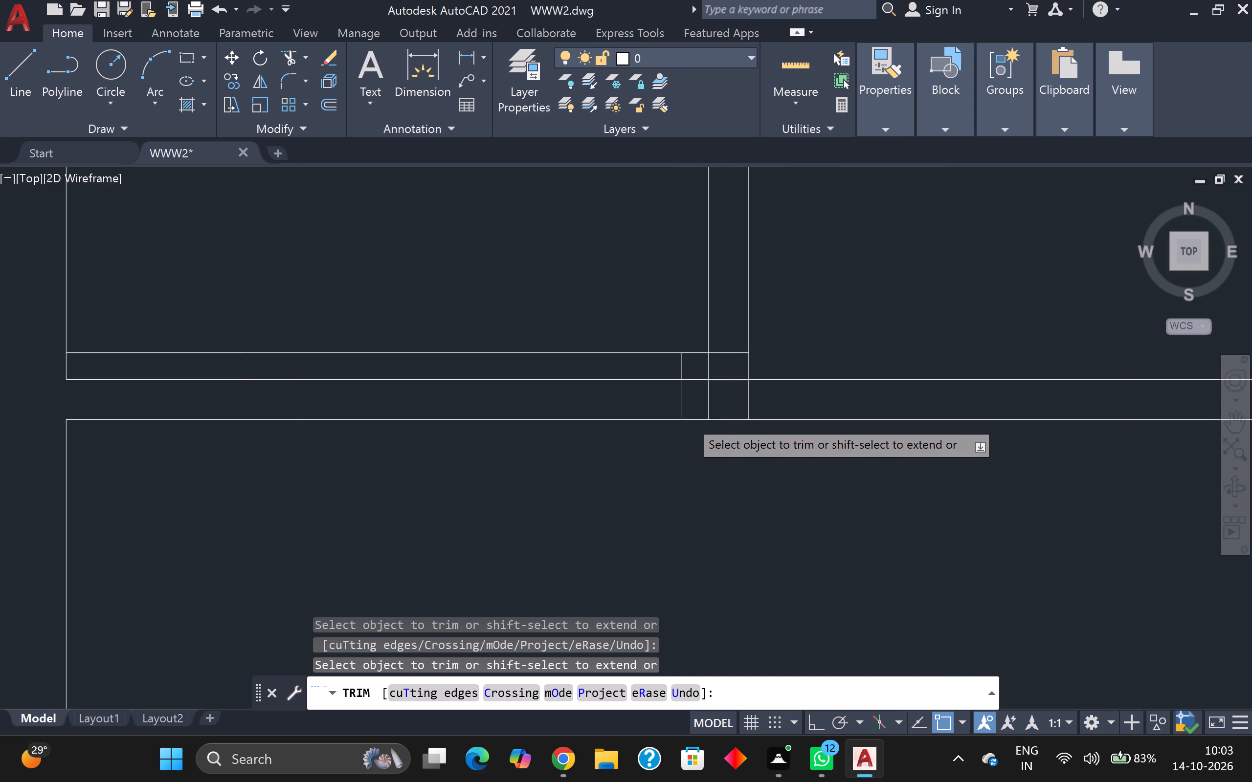
pyautogui.click(676, 400)
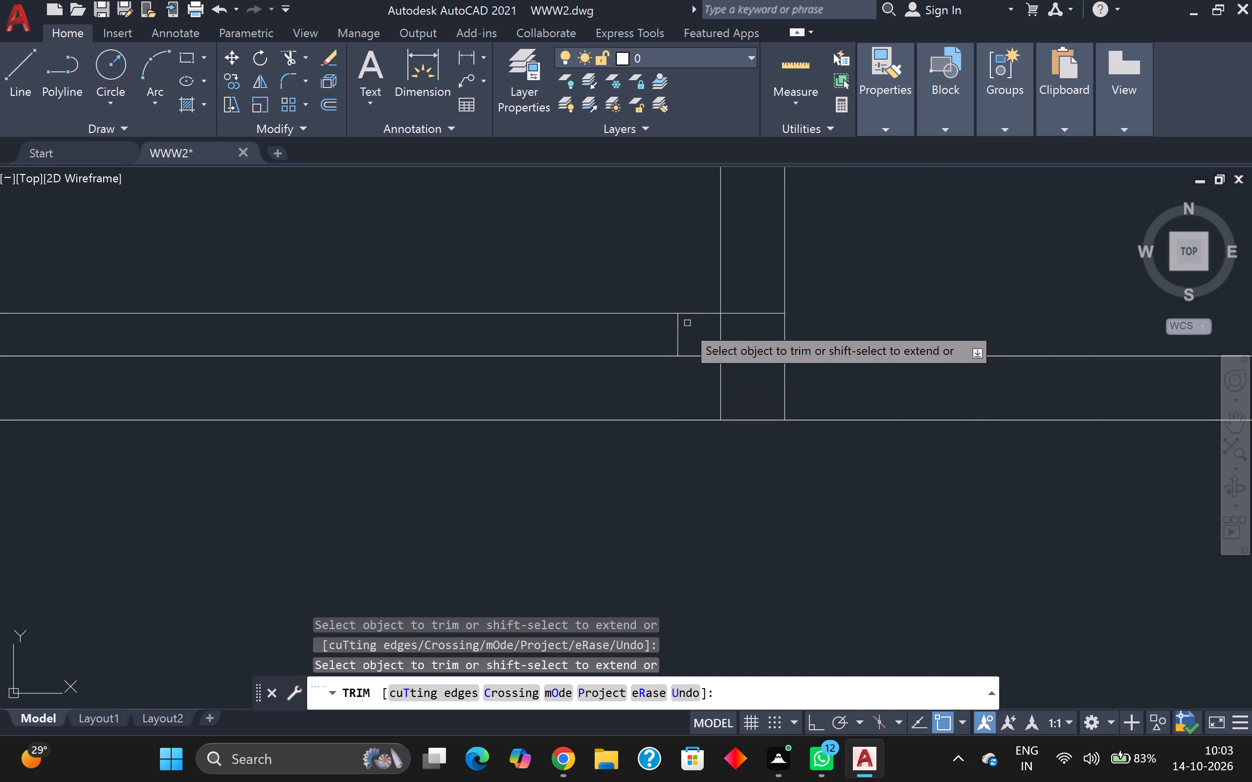
pyautogui.click(679, 336)
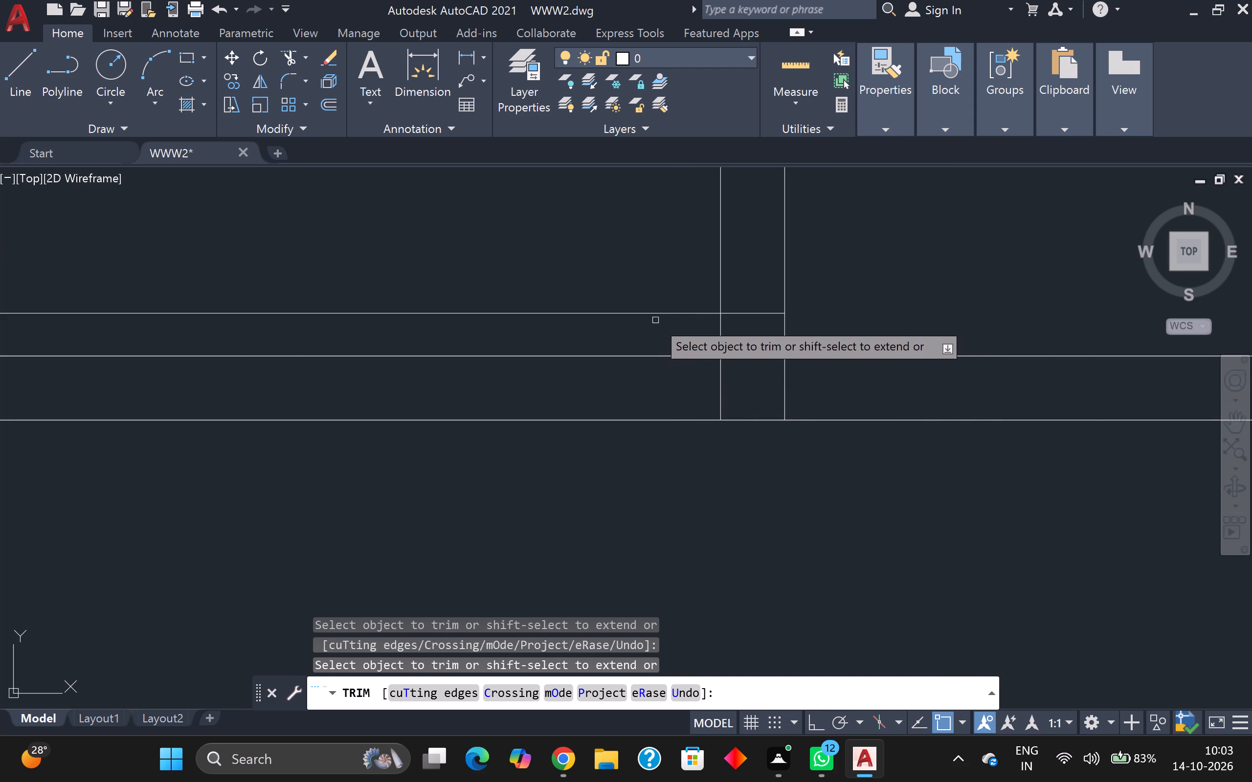
pyautogui.click(663, 315)
# Trim the cap line and both line stubs of the lower vertical partition that project above the horizontal partition.
pyautogui.scroll(-3, 668, 313)
pyautogui.scroll(1, 668, 313)
pyautogui.scroll(-2, 669, 315)
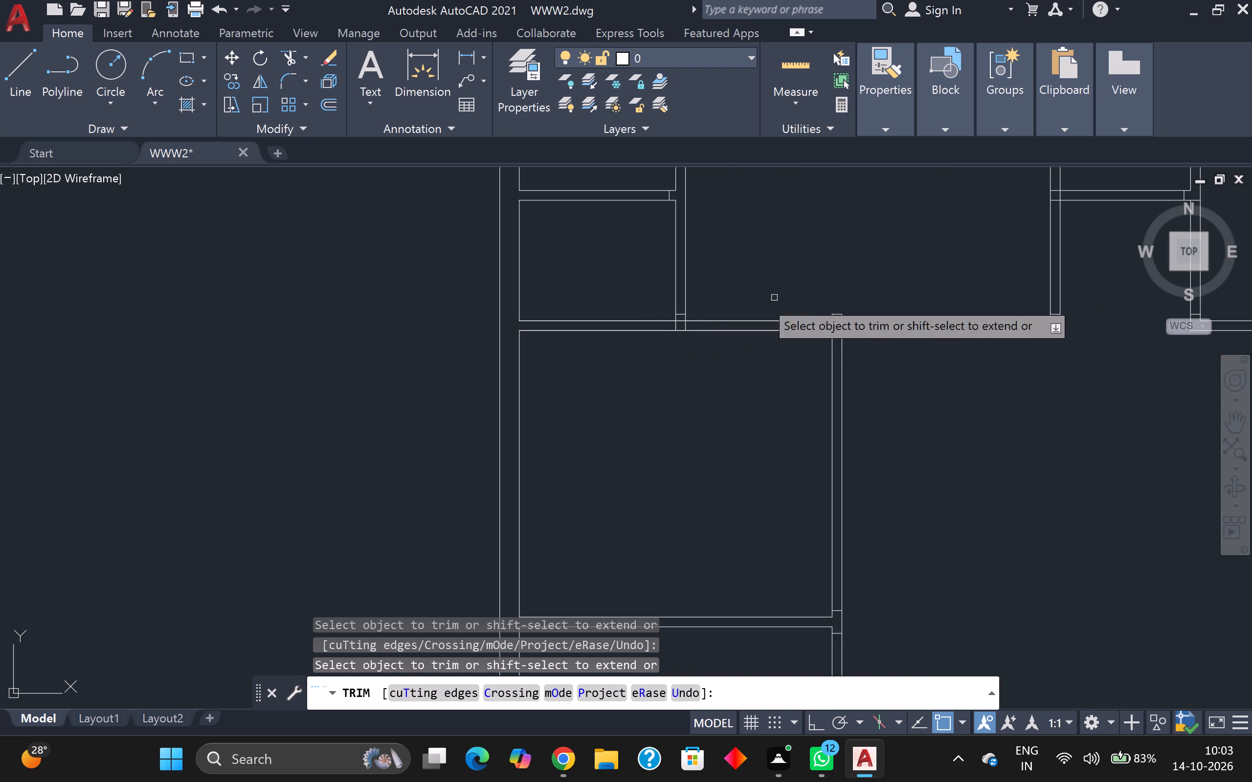
pyautogui.scroll(-1, 675, 348)
pyautogui.scroll(3, 736, 347)
pyautogui.moveTo(739, 345); pyautogui.dragTo(725, 347, button='middle')
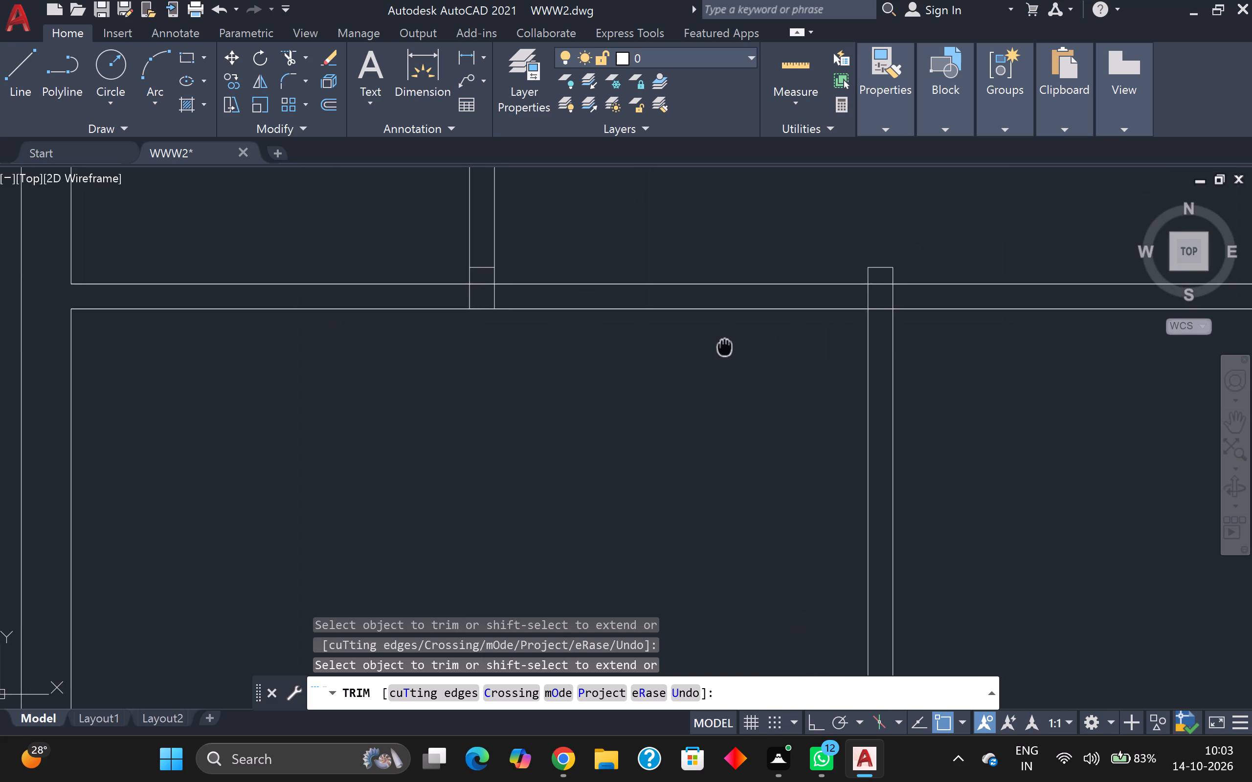
pyautogui.moveTo(725, 347); pyautogui.dragTo(714, 352, button='middle')
pyautogui.scroll(-1, 685, 375)
pyautogui.moveTo(887, 375); pyautogui.dragTo(796, 421, button='middle')
pyautogui.scroll(3, 745, 397)
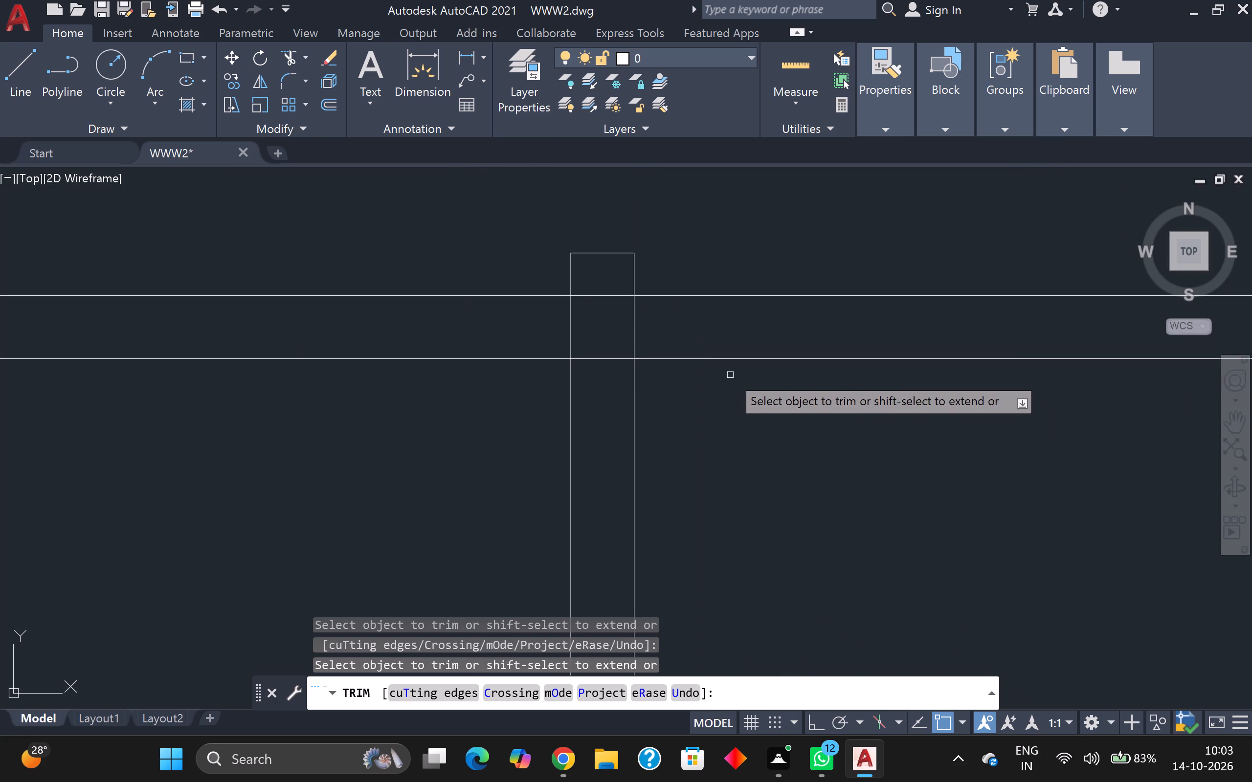
pyautogui.moveTo(676, 320); pyautogui.dragTo(706, 335)
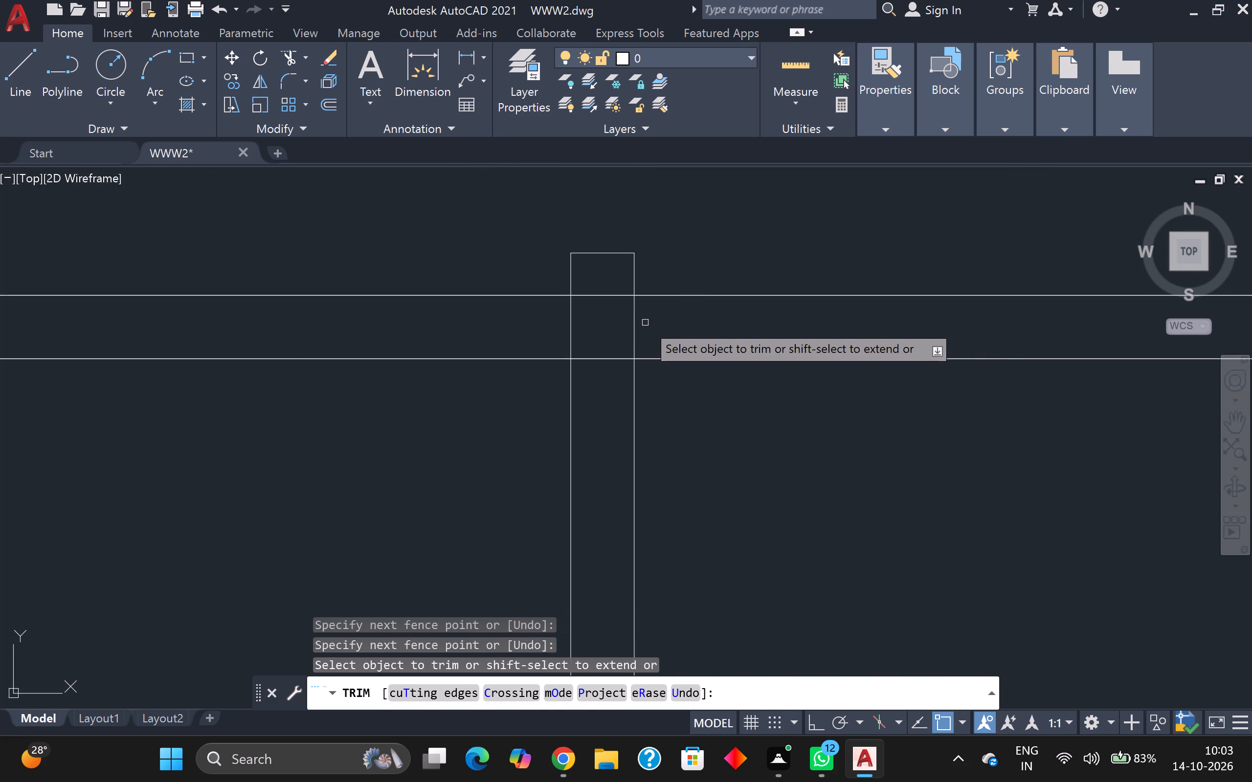
pyautogui.click(622, 255)
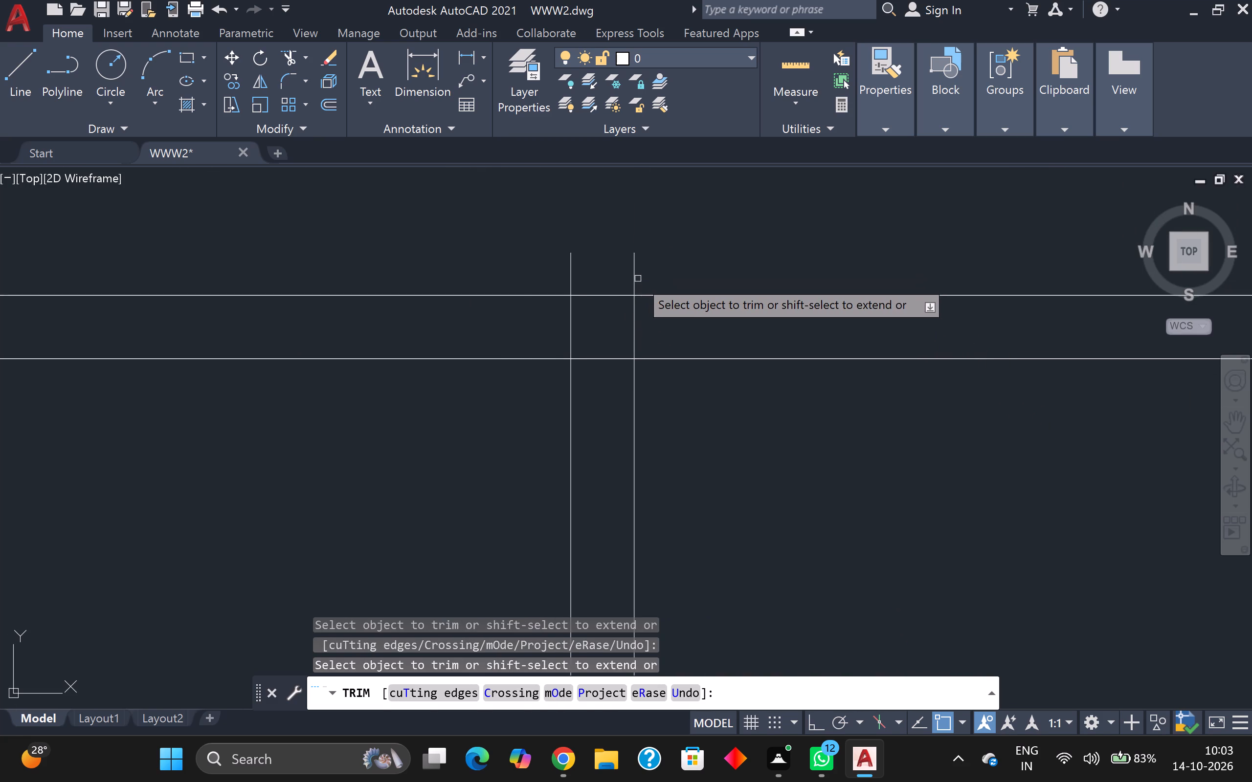
pyautogui.click(638, 279)
pyautogui.click(558, 269)
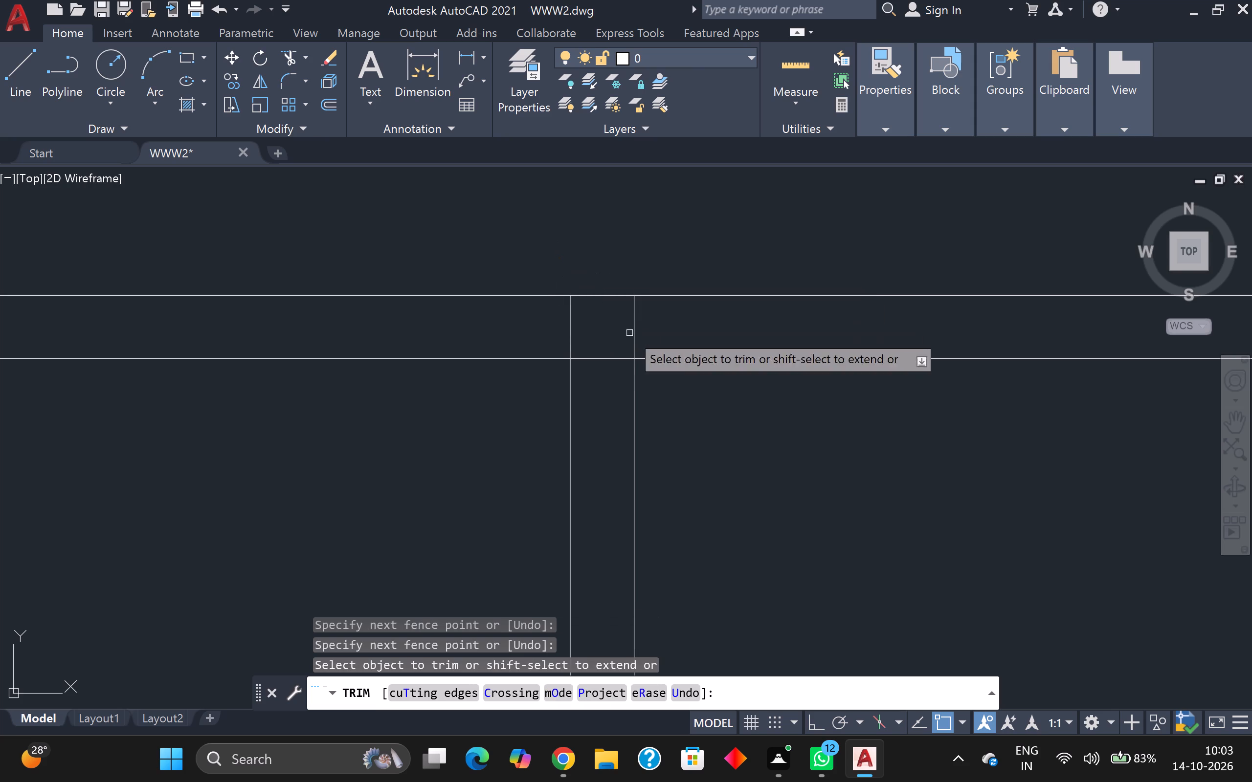
# Open the T-junction by trimming the horizontal partition's lower line between the lower vertical partition's lines and both vertical lines inside the horizontal partition.
pyautogui.click(587, 357)
pyautogui.click(593, 342)
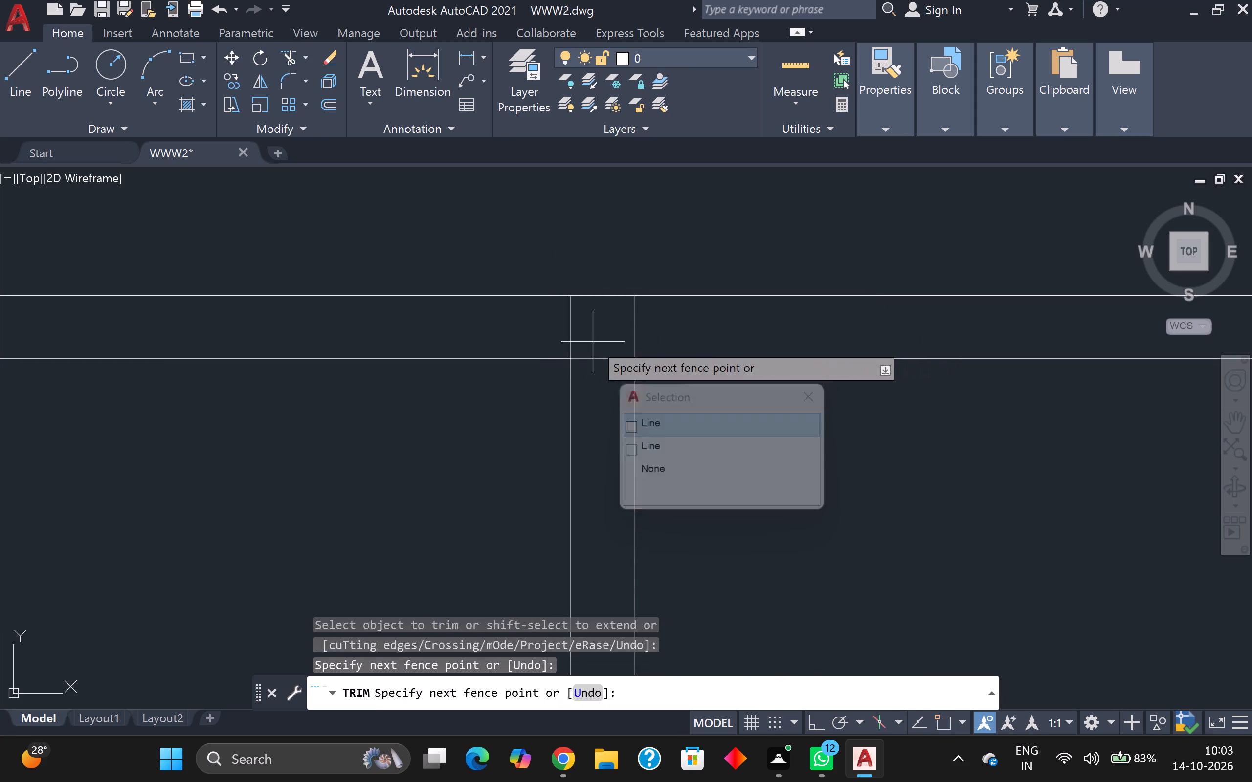
pyautogui.click(603, 401)
pyautogui.click(575, 338)
pyautogui.click(561, 335)
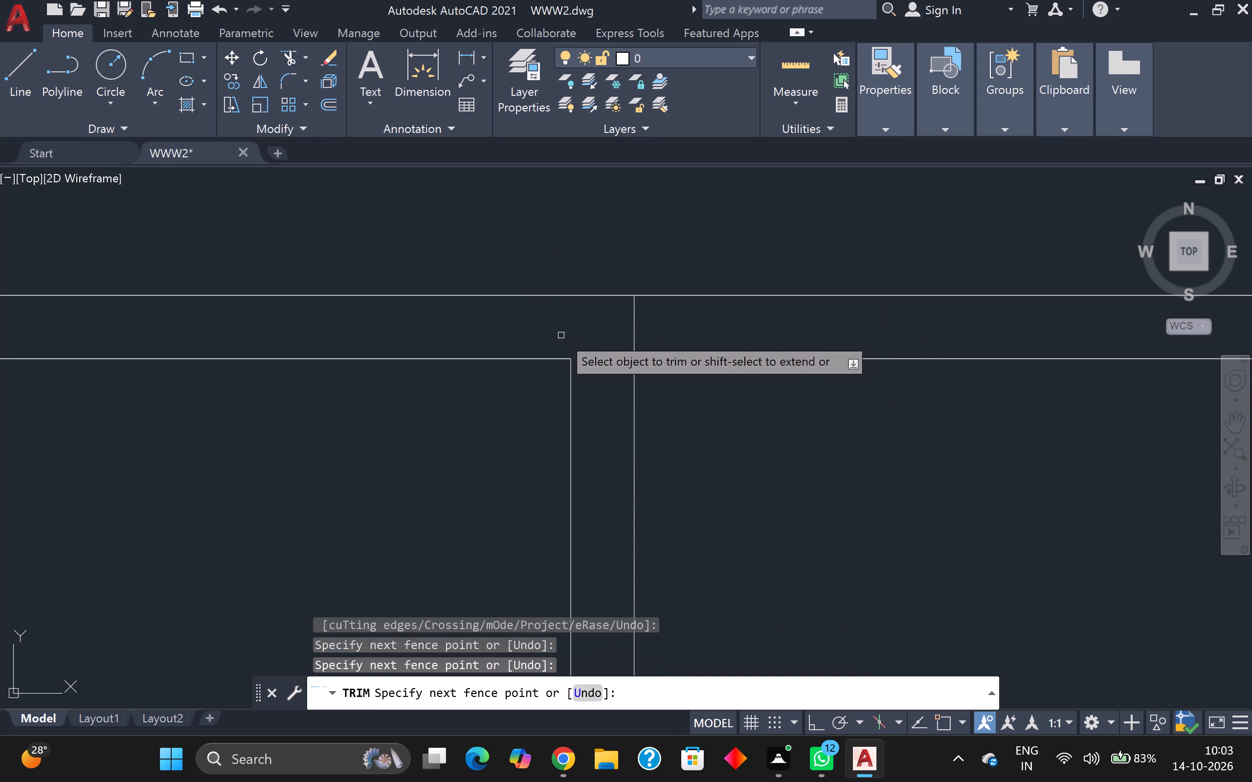
pyautogui.click(634, 322)
pyautogui.scroll(-3, 750, 336)
pyautogui.moveTo(864, 387); pyautogui.dragTo(863, 387, button='middle')
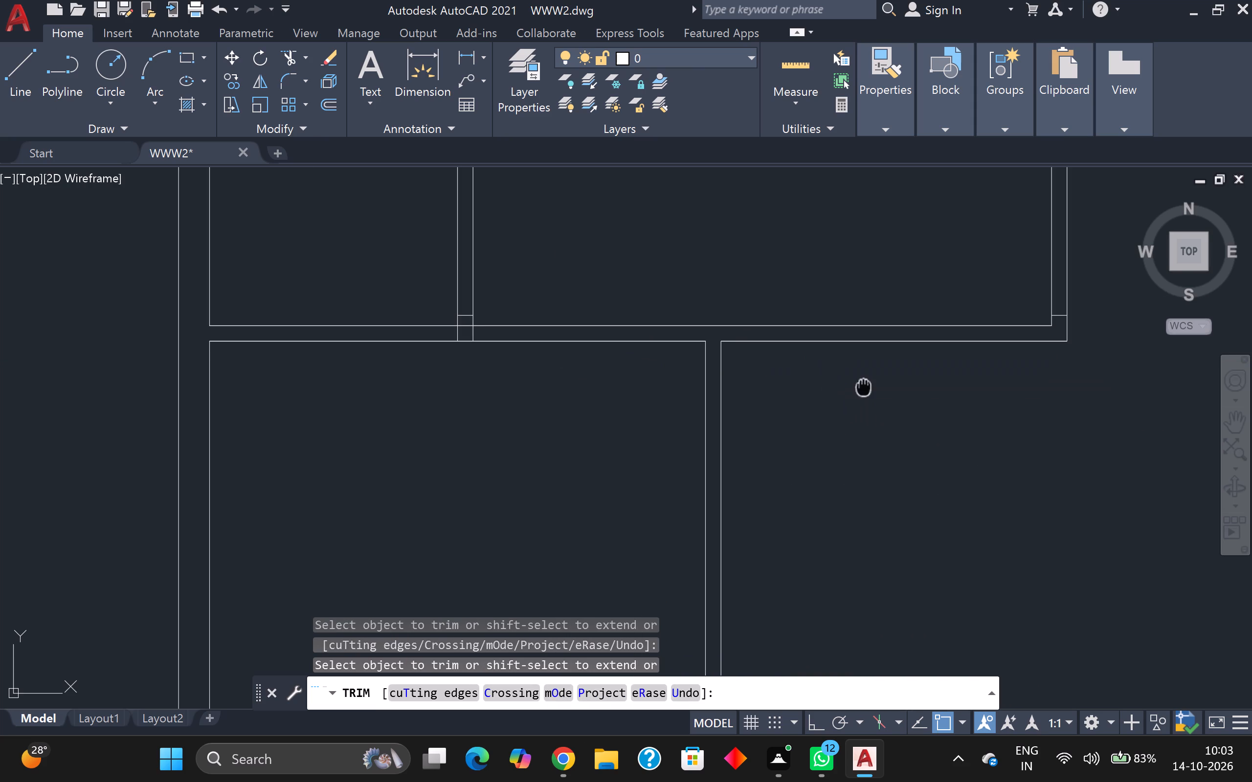
pyautogui.moveTo(863, 387); pyautogui.dragTo(760, 400, button='middle')
pyautogui.scroll(-1, 827, 389)
pyautogui.scroll(-1, 875, 440)
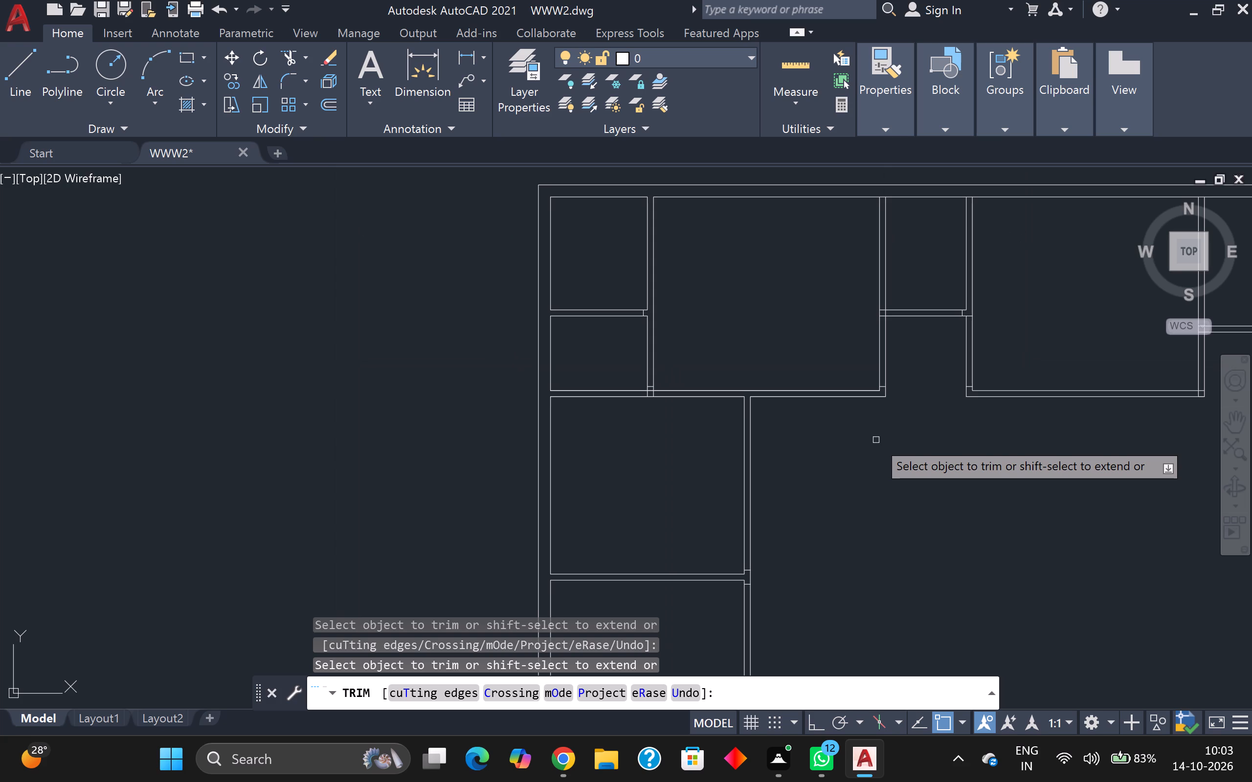
pyautogui.scroll(-3, 876, 440)
pyautogui.scroll(-1, 1026, 434)
pyautogui.moveTo(1026, 434); pyautogui.dragTo(1025, 431, button='middle')
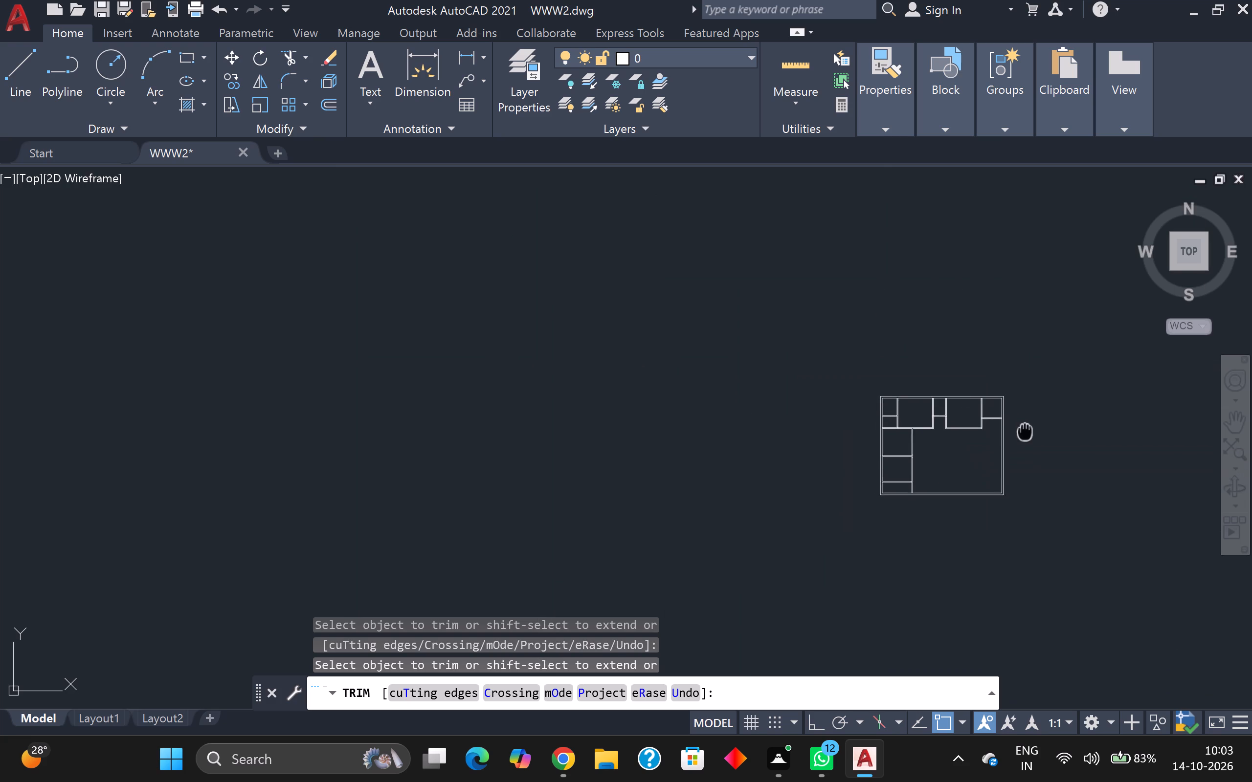
pyautogui.moveTo(1025, 431); pyautogui.dragTo(952, 400, button='middle')
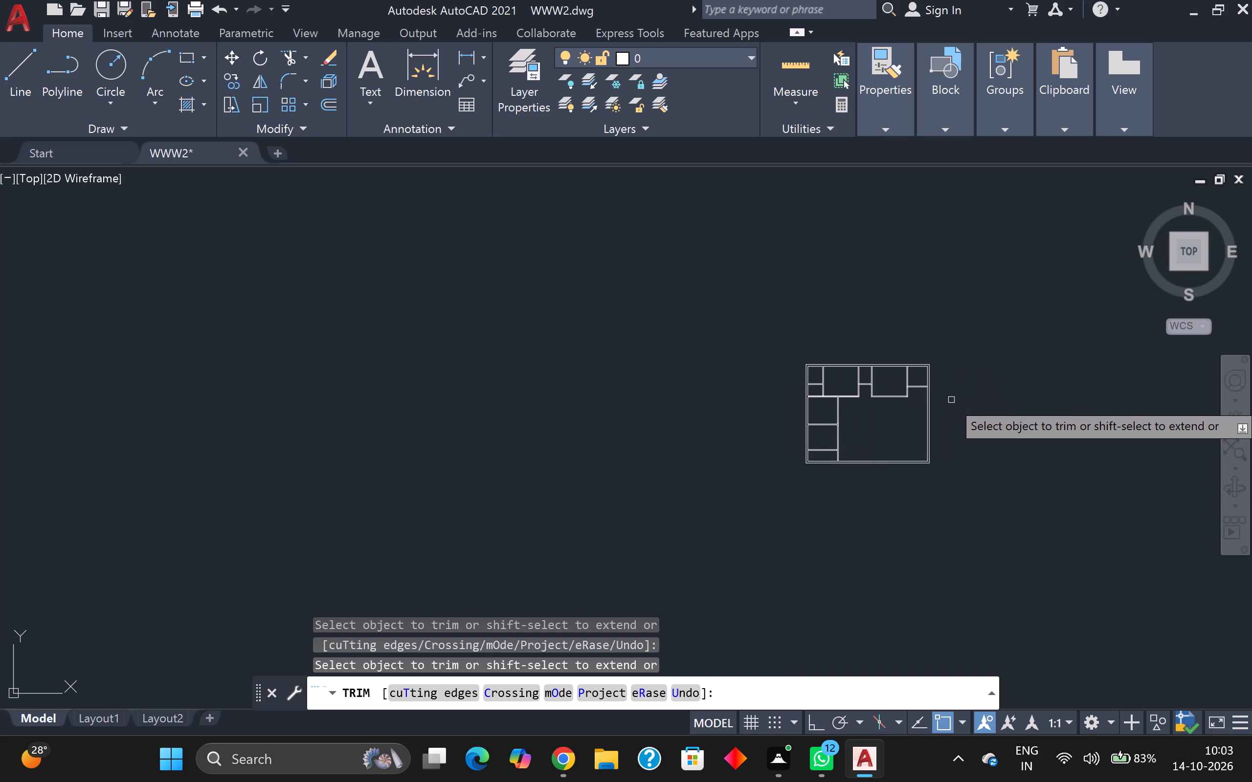
pyautogui.press('Escape')
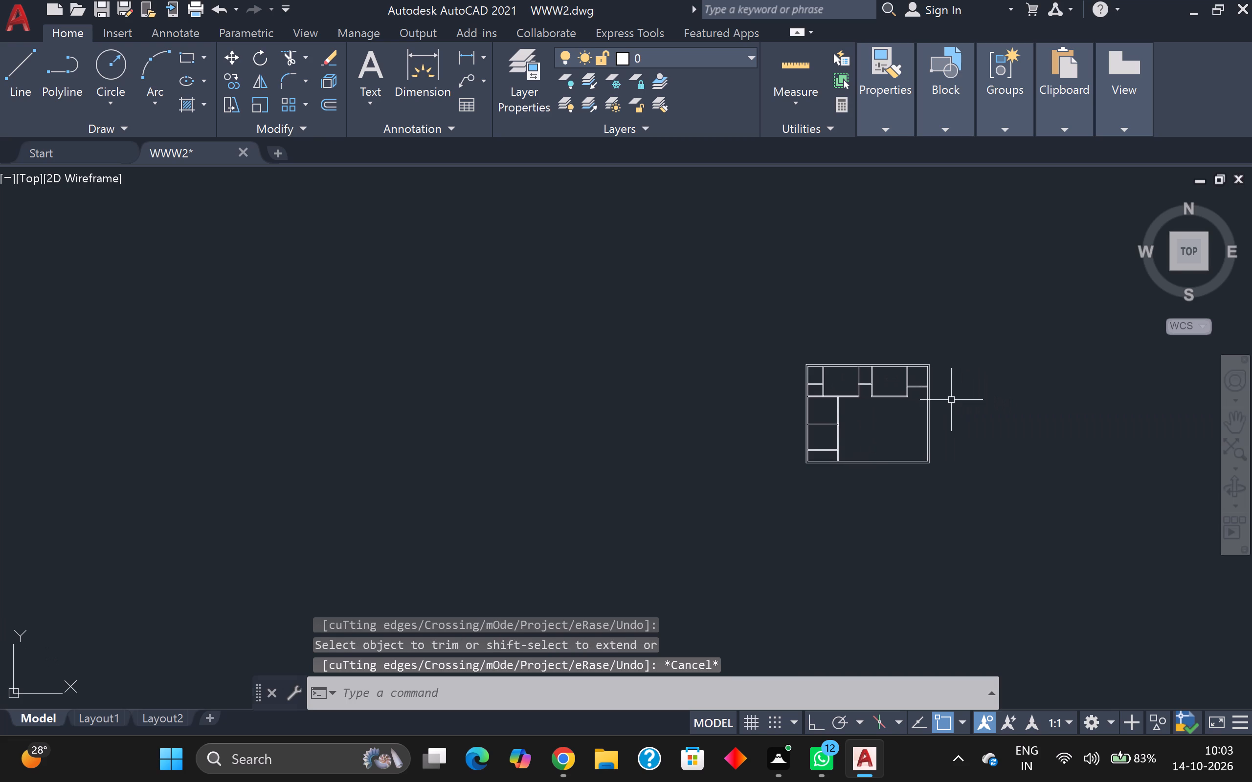
# Offset the inner line of the right outer wall 6' to the left.
pyautogui.press('o')
pyautogui.press('Return')
pyautogui.press('Return')
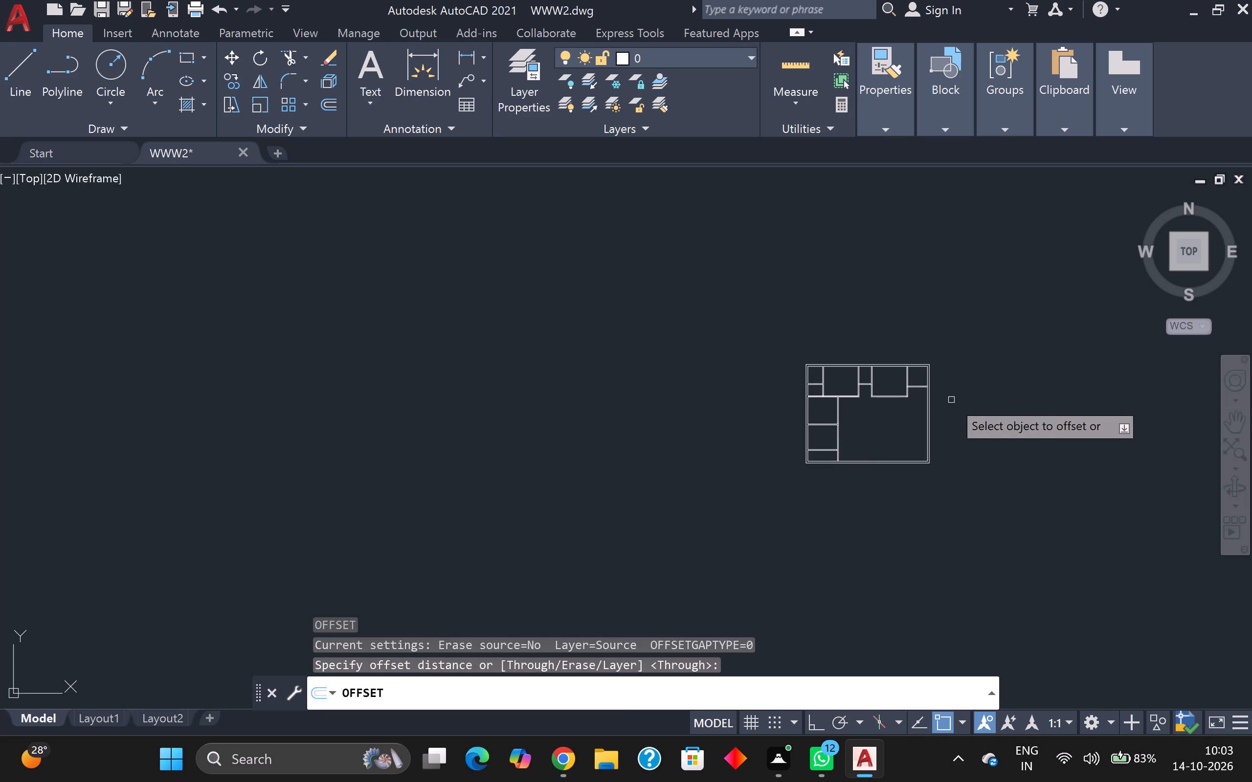
pyautogui.scroll(1, 905, 486)
pyautogui.scroll(-1, 906, 481)
pyautogui.moveTo(906, 481); pyautogui.dragTo(686, 603, button='middle')
pyautogui.scroll(1, 710, 613)
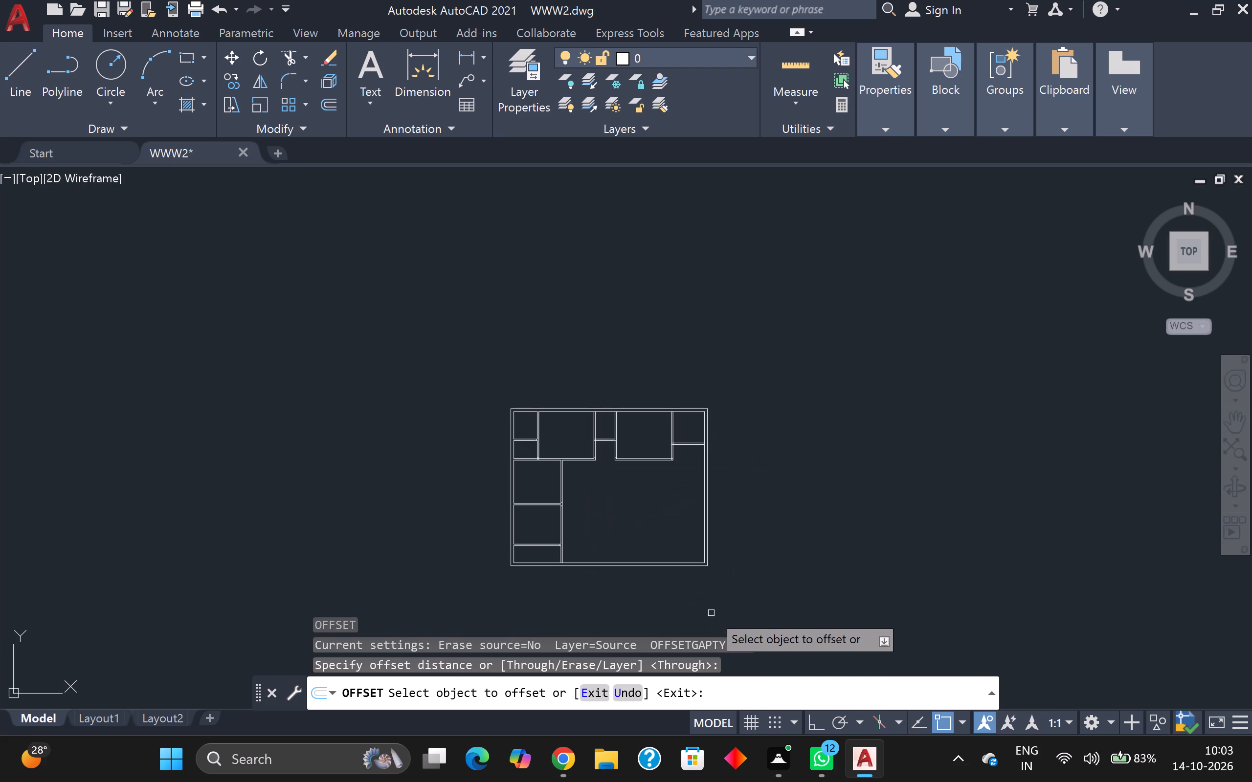
pyautogui.scroll(1, 732, 581)
pyautogui.scroll(2, 641, 491)
pyautogui.scroll(-1, 646, 485)
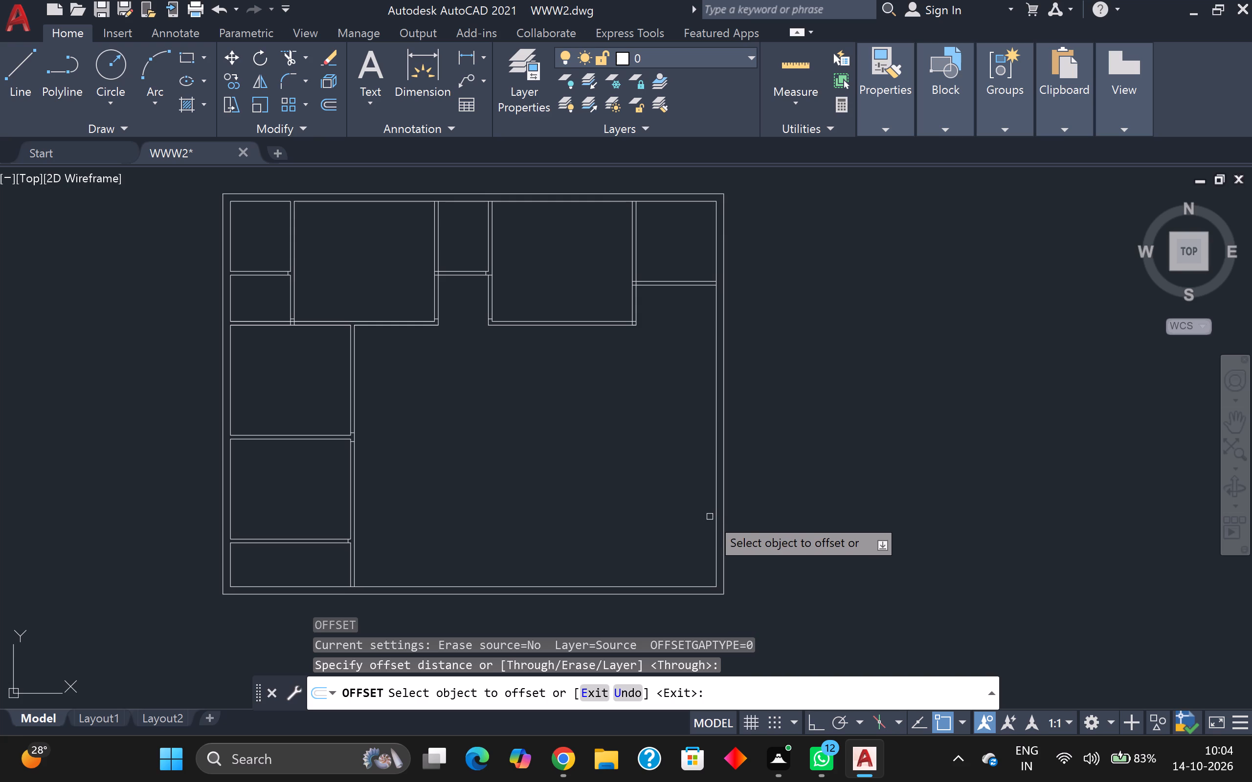
pyautogui.click(714, 474)
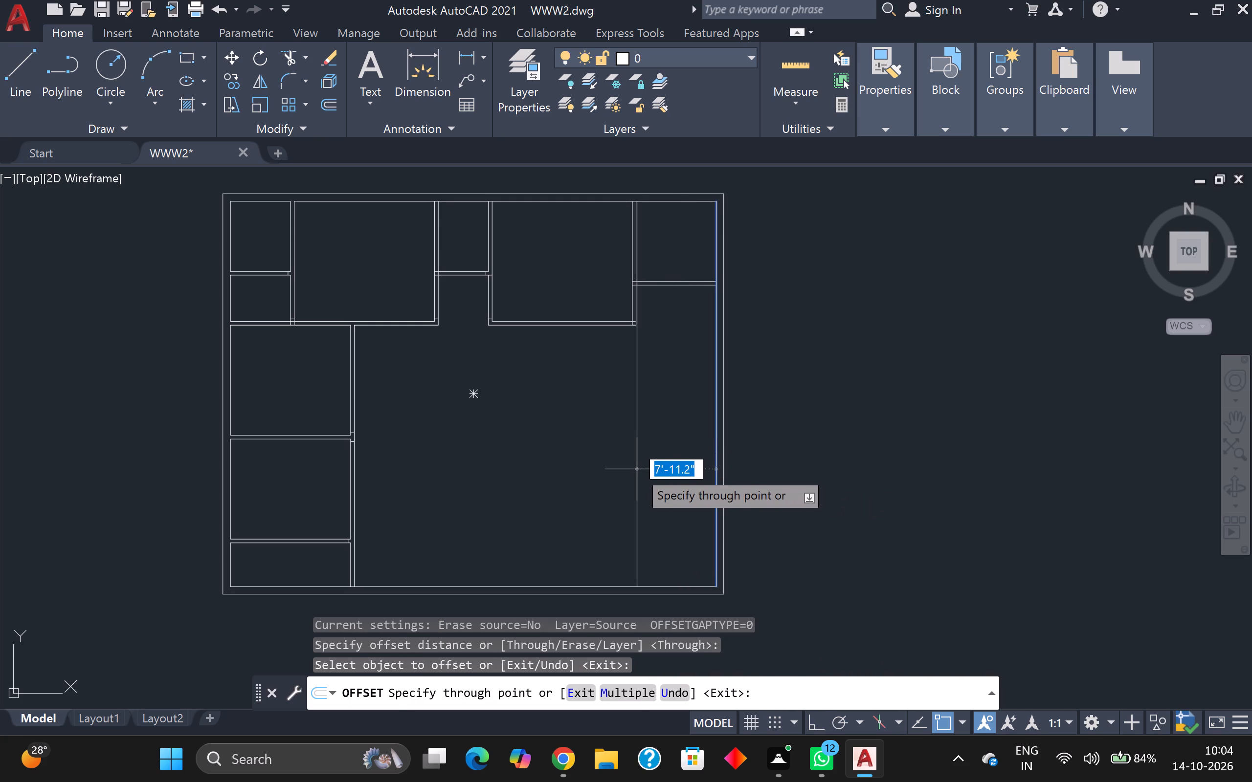
pyautogui.scroll(2, 635, 469)
pyautogui.scroll(-2, 635, 469)
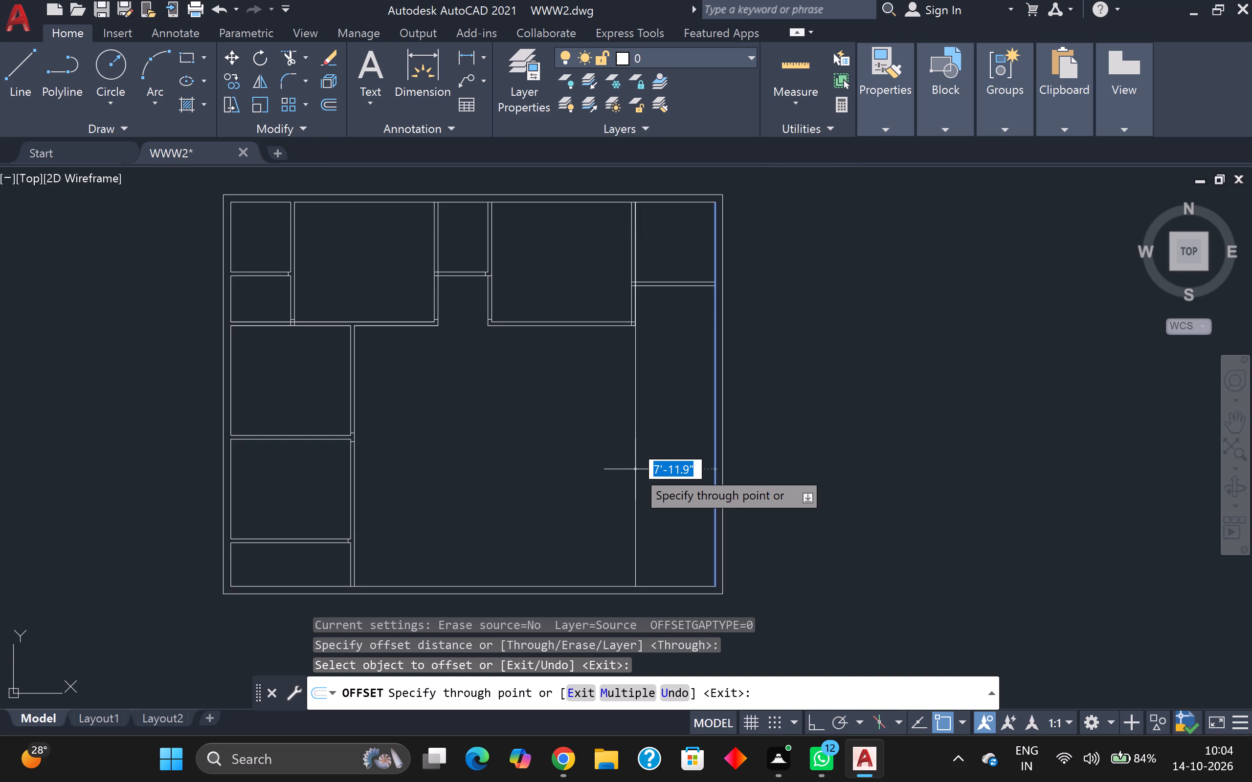
pyautogui.scroll(1, 635, 469)
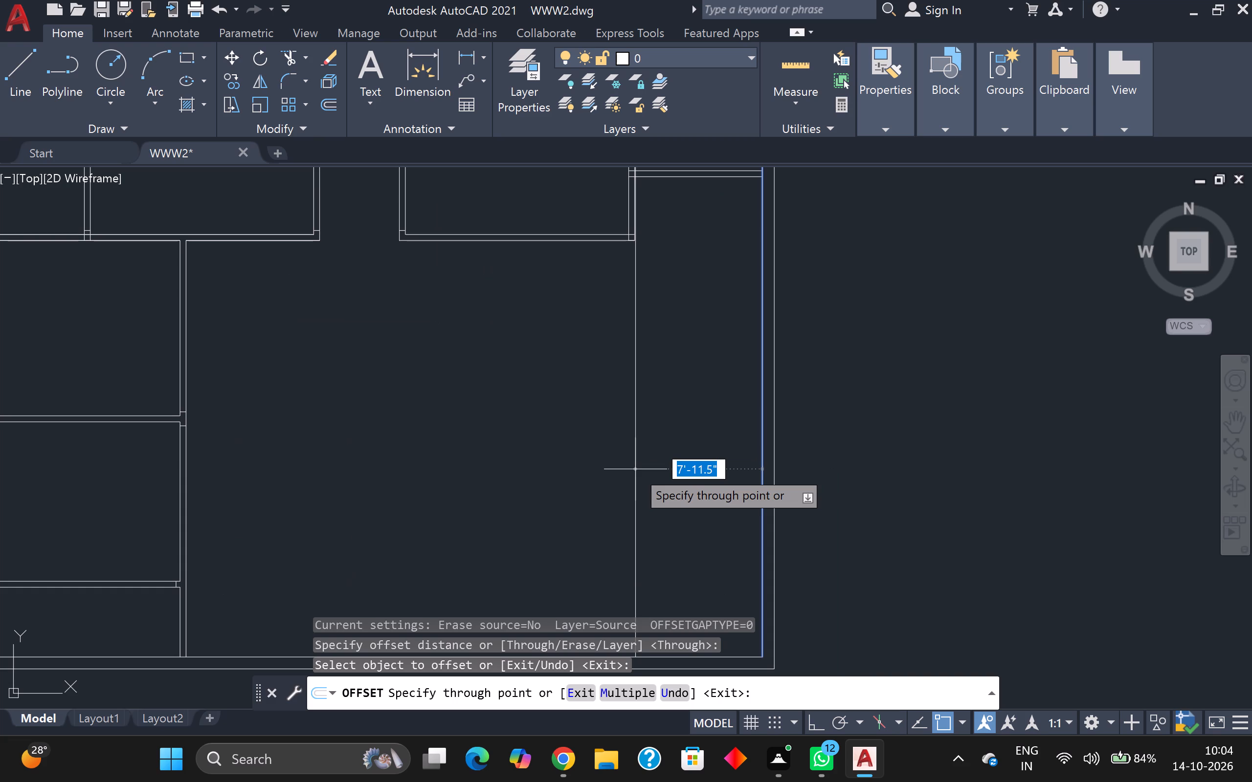
pyautogui.write("6'")
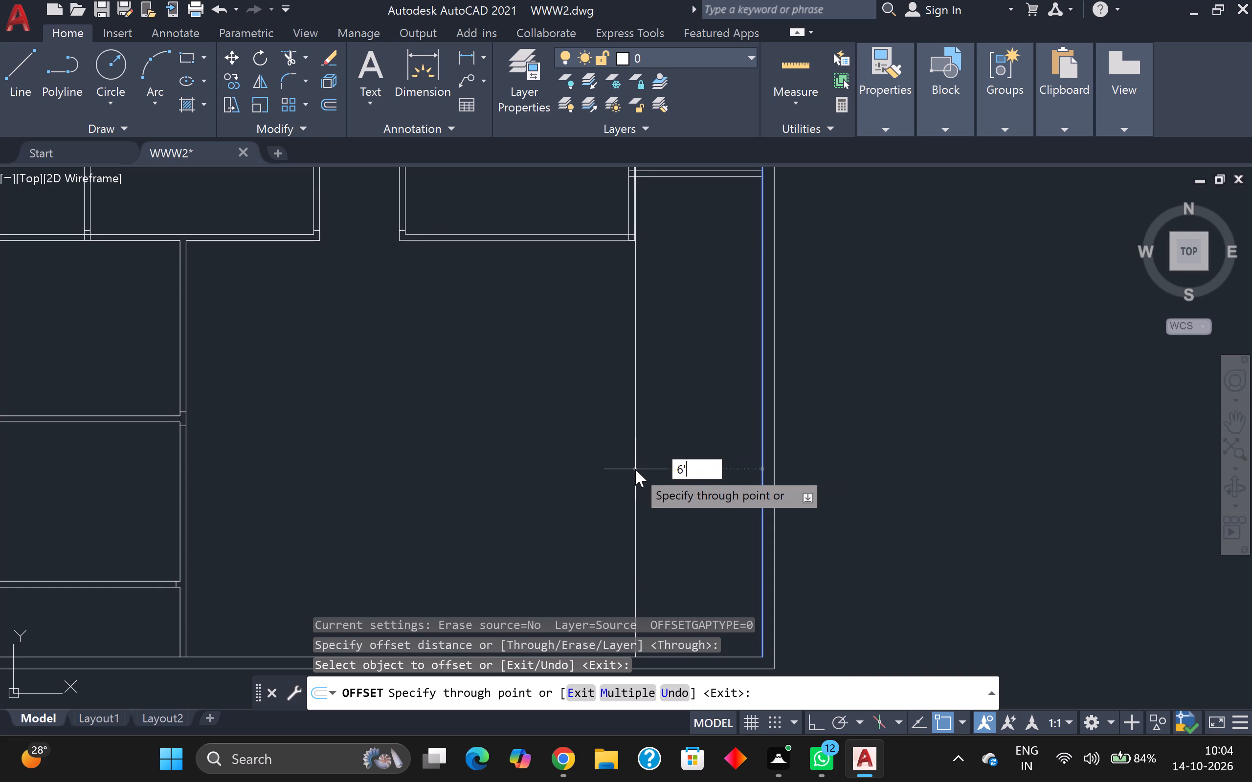
pyautogui.press('Return')
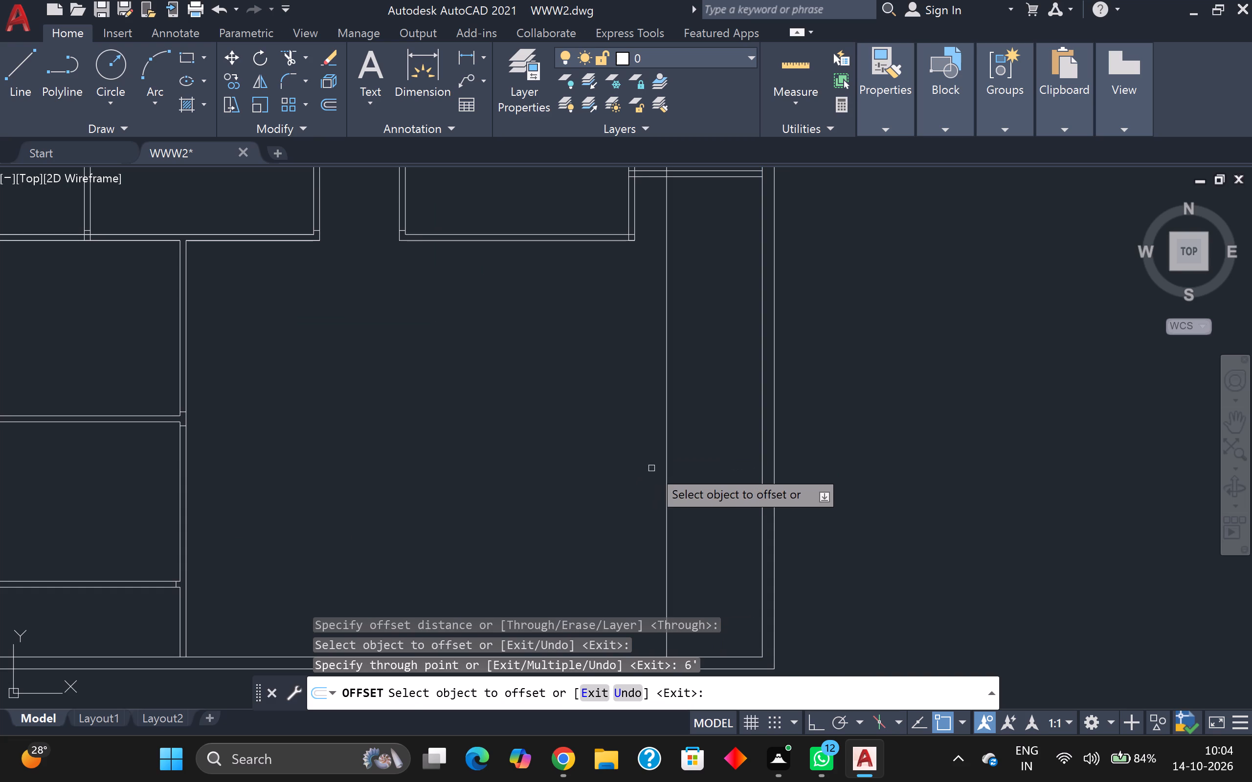
# Offset the new vertical line 4.5 inches to the left to form a partition.
pyautogui.click(662, 470)
pyautogui.click(669, 473)
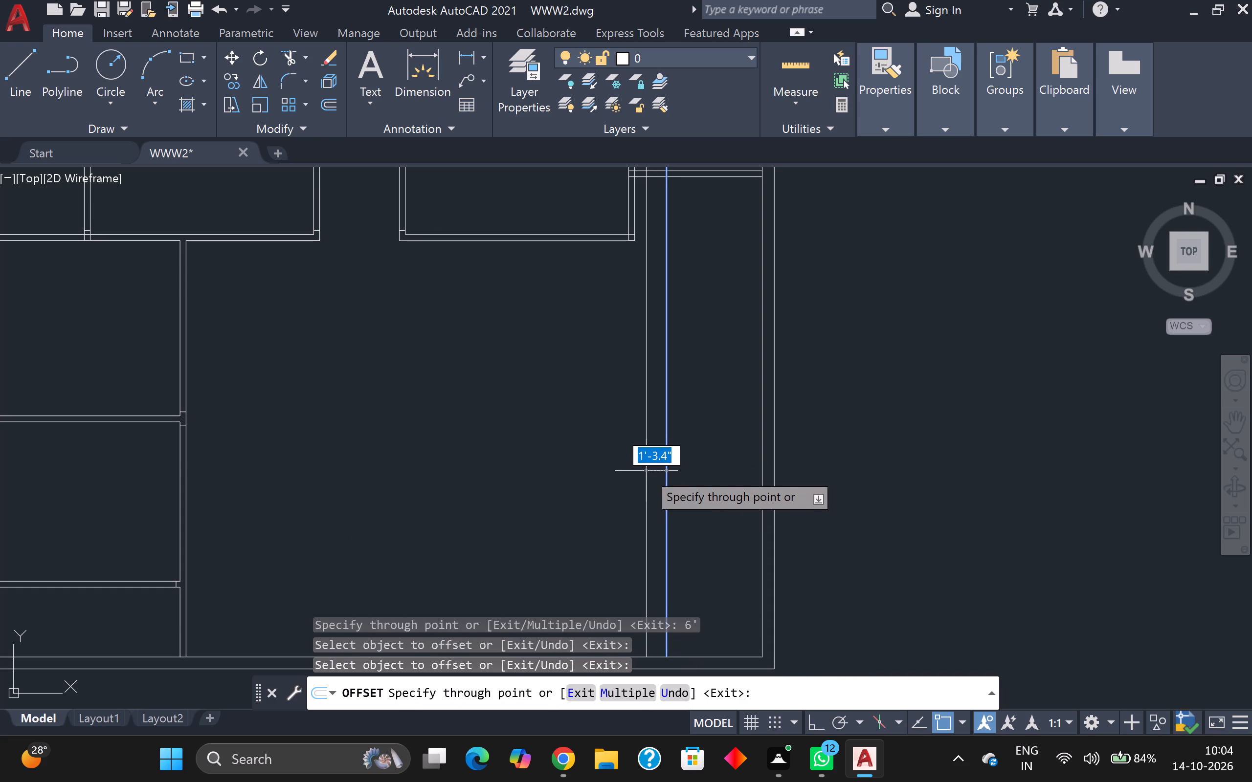
pyautogui.write('4.5')
pyautogui.press('Return')
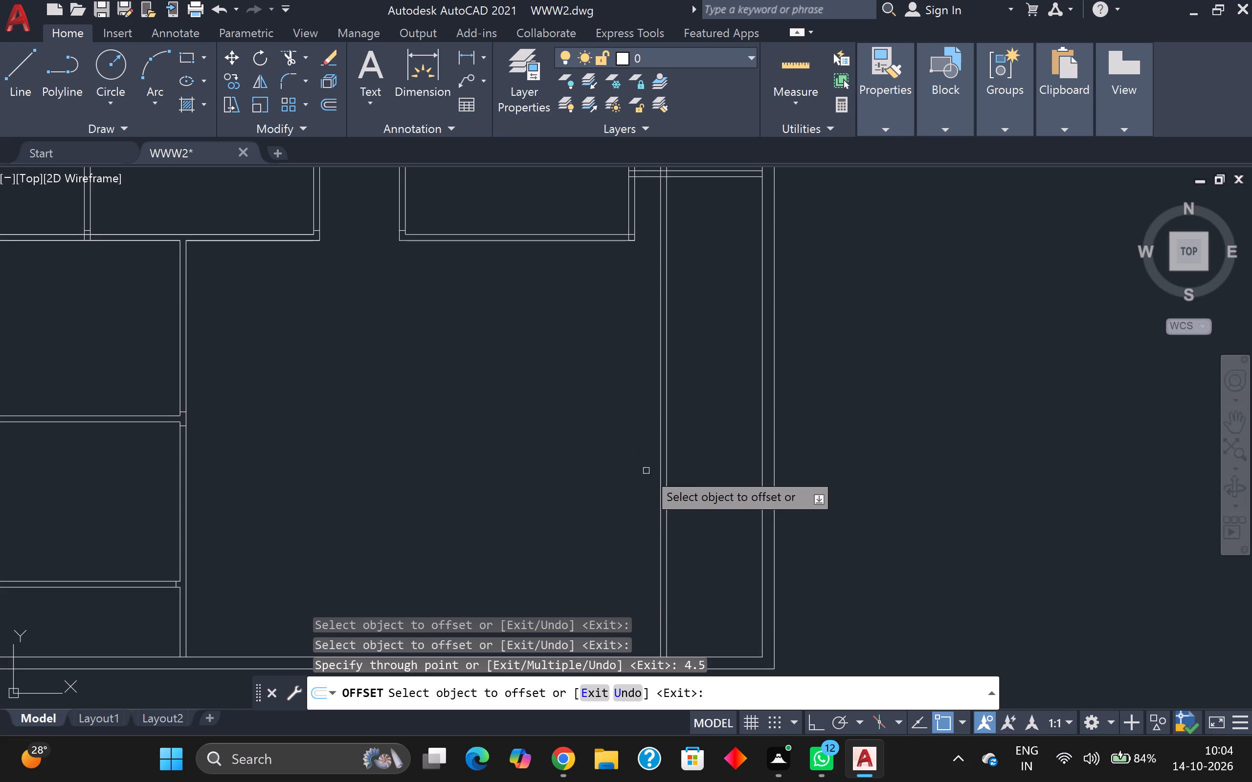
# Offset the lower line of the upper-right room's horizontal partition 1' downward.
pyautogui.moveTo(676, 405); pyautogui.dragTo(625, 636, button='middle')
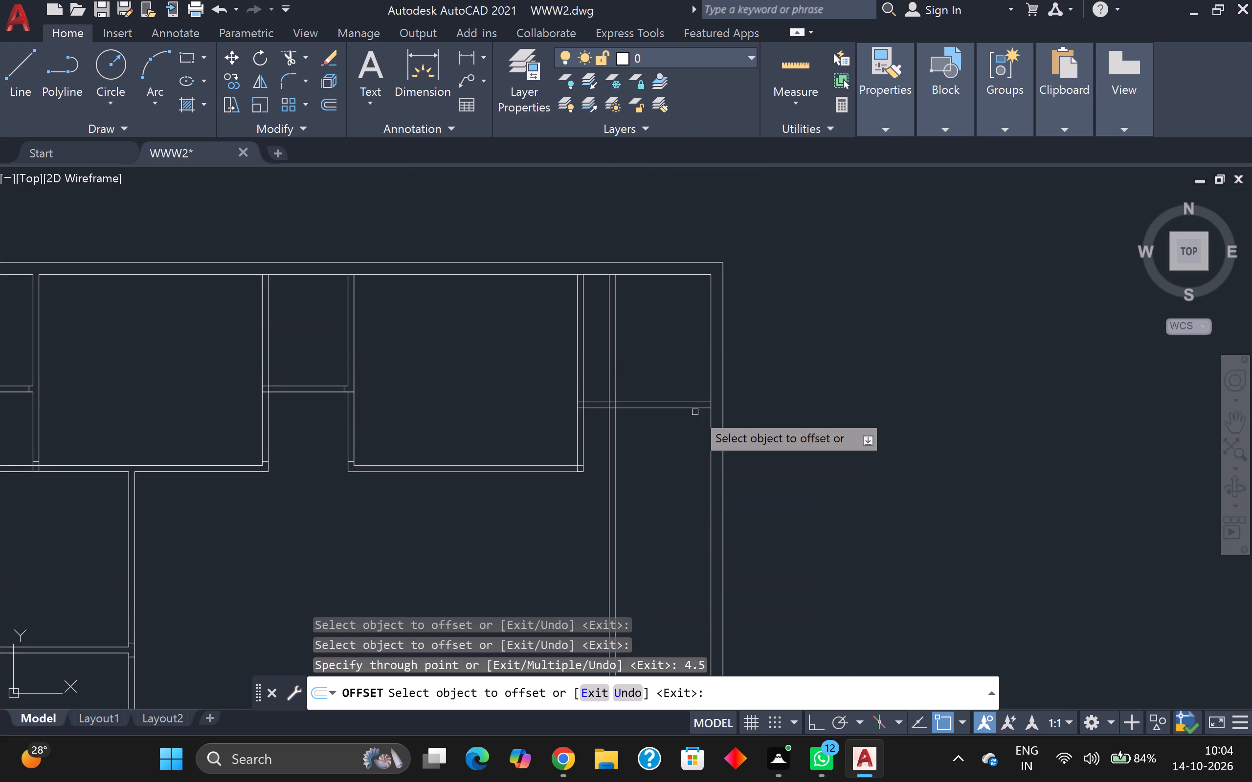
pyautogui.click(695, 410)
pyautogui.write("1.'")
pyautogui.press('Return')
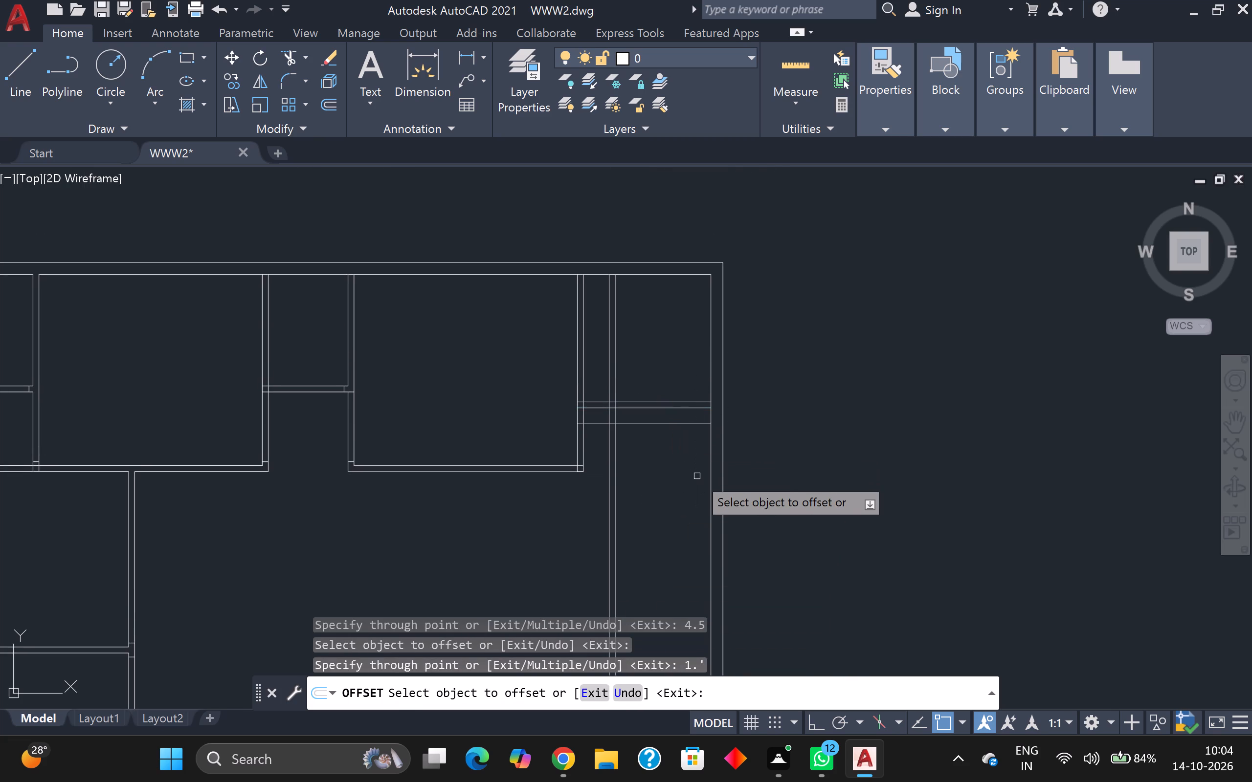
# Offset the lower line of the upper-right room's horizontal partition 10' downward.
pyautogui.scroll(-3, 662, 451)
pyautogui.moveTo(662, 450); pyautogui.dragTo(668, 434, button='middle')
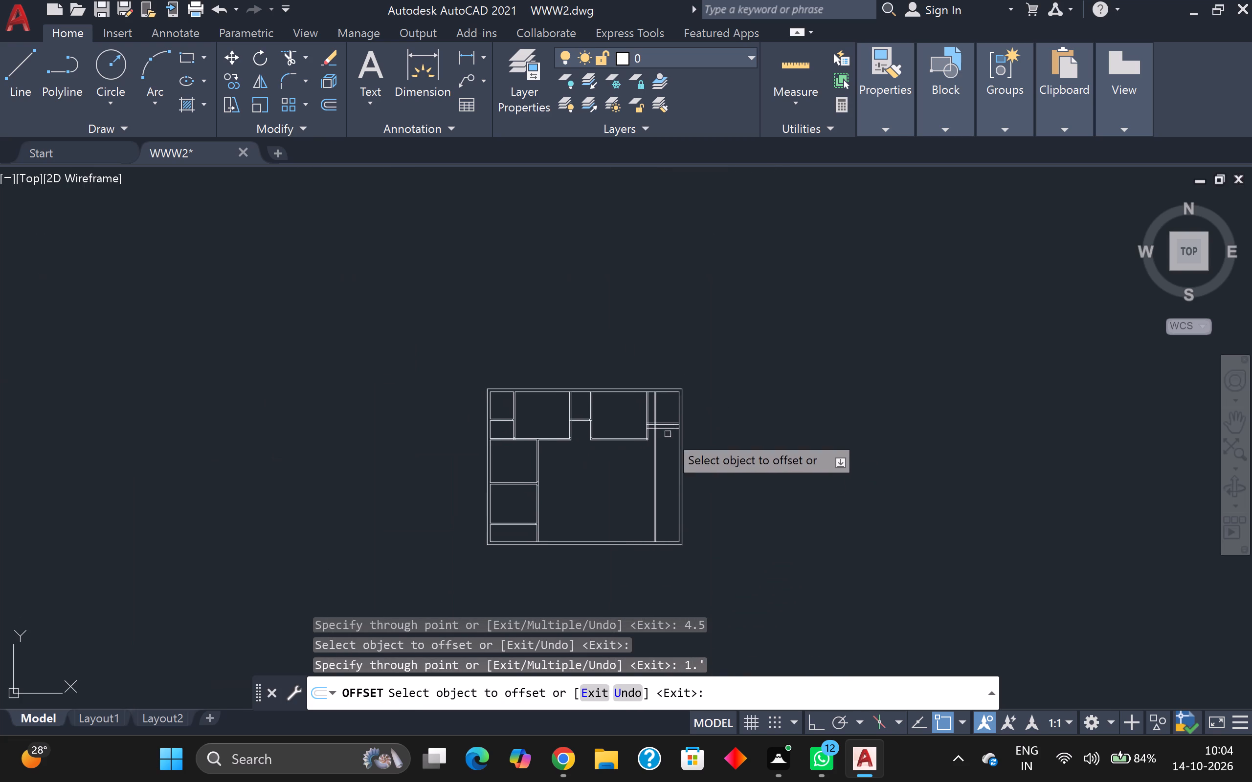
pyautogui.scroll(3, 669, 434)
pyautogui.click(685, 392)
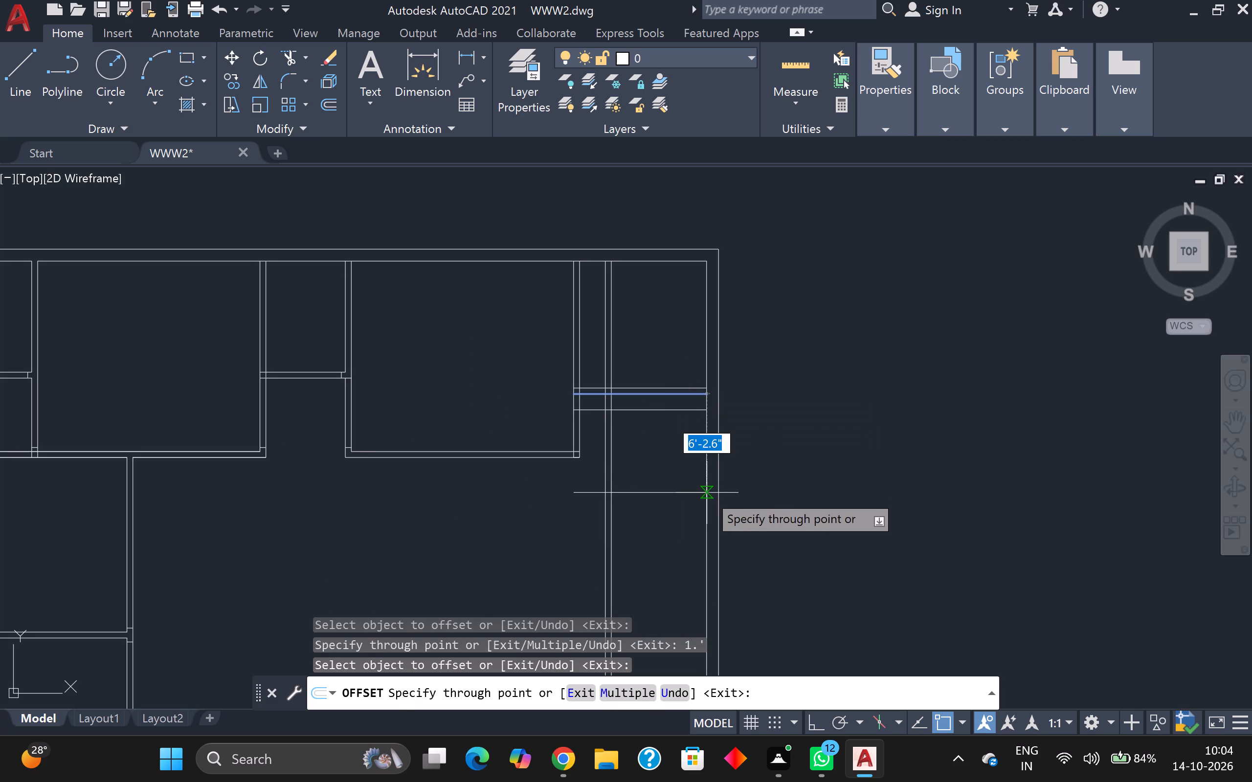
pyautogui.write("10'")
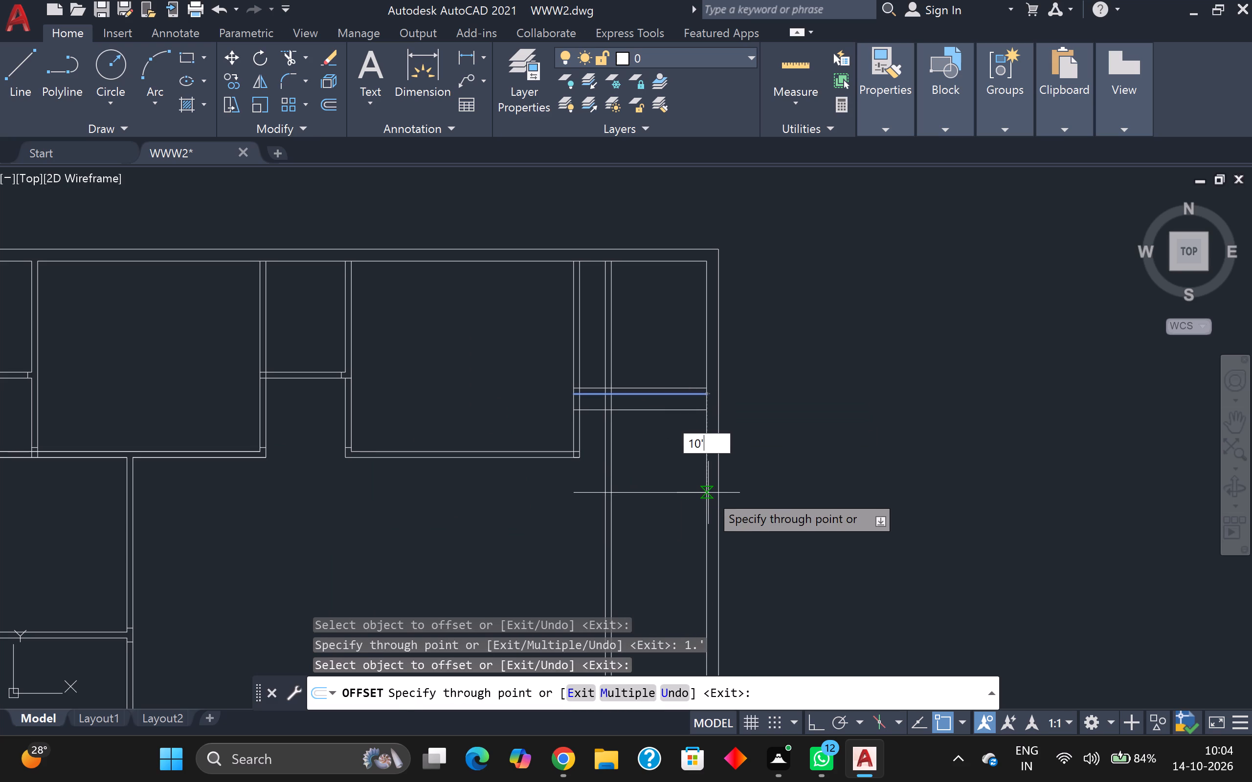
pyautogui.press('Return')
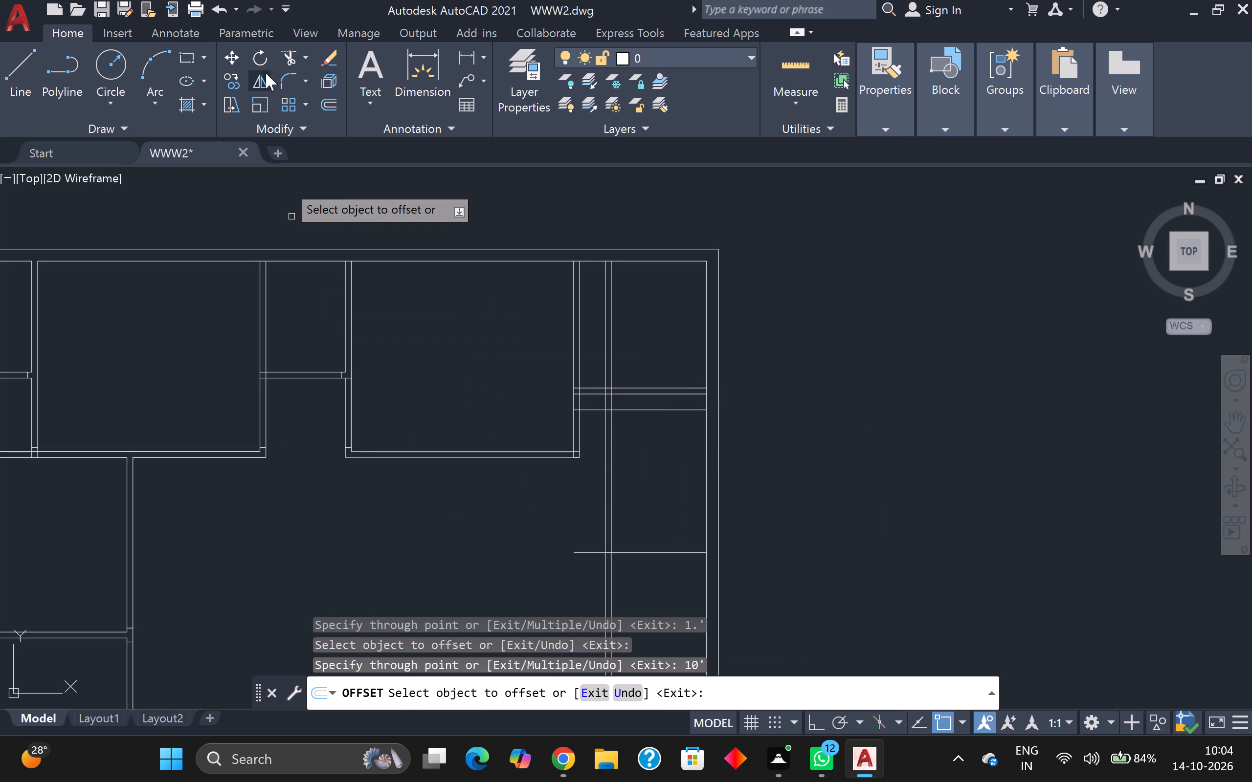
# Trim away the line 1' below the upper-right horizontal partition, between the vertical partitions and up to the right outer wall.
pyautogui.click(291, 54)
pyautogui.scroll(1, 636, 391)
pyautogui.scroll(2, 559, 449)
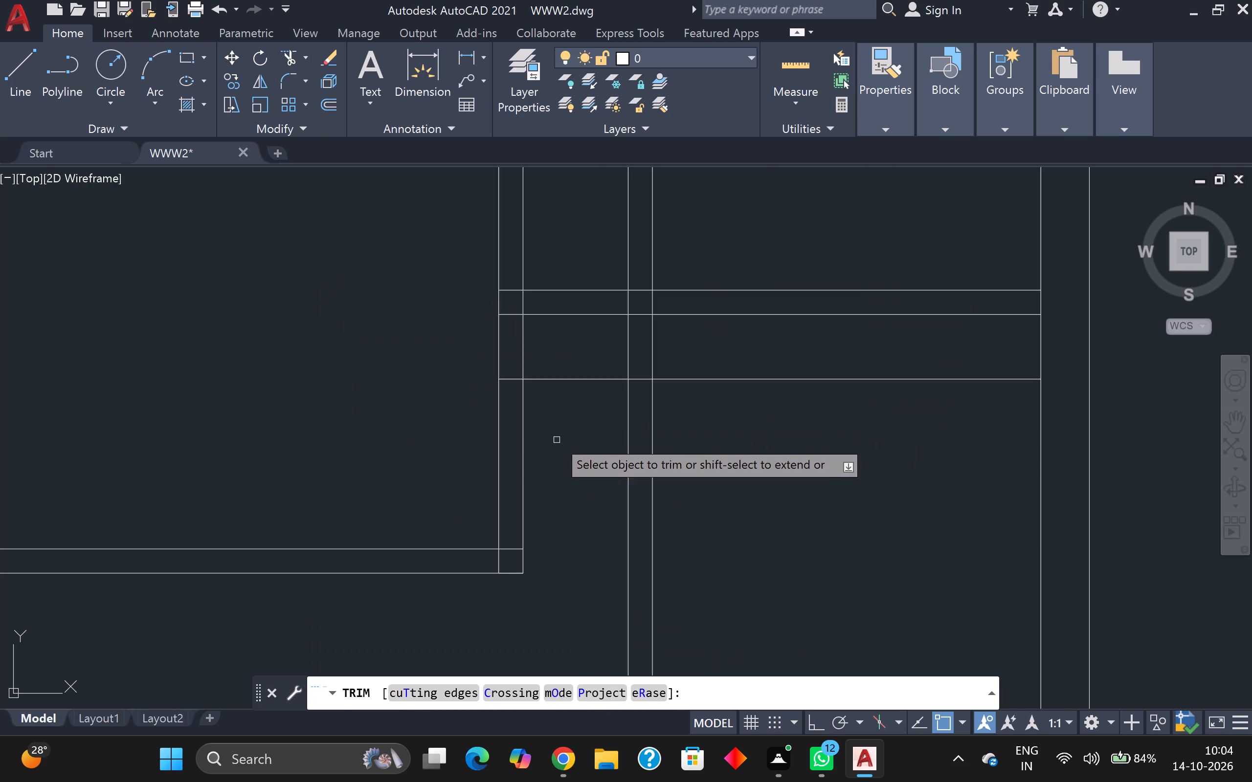
pyautogui.click(567, 358)
pyautogui.click(569, 386)
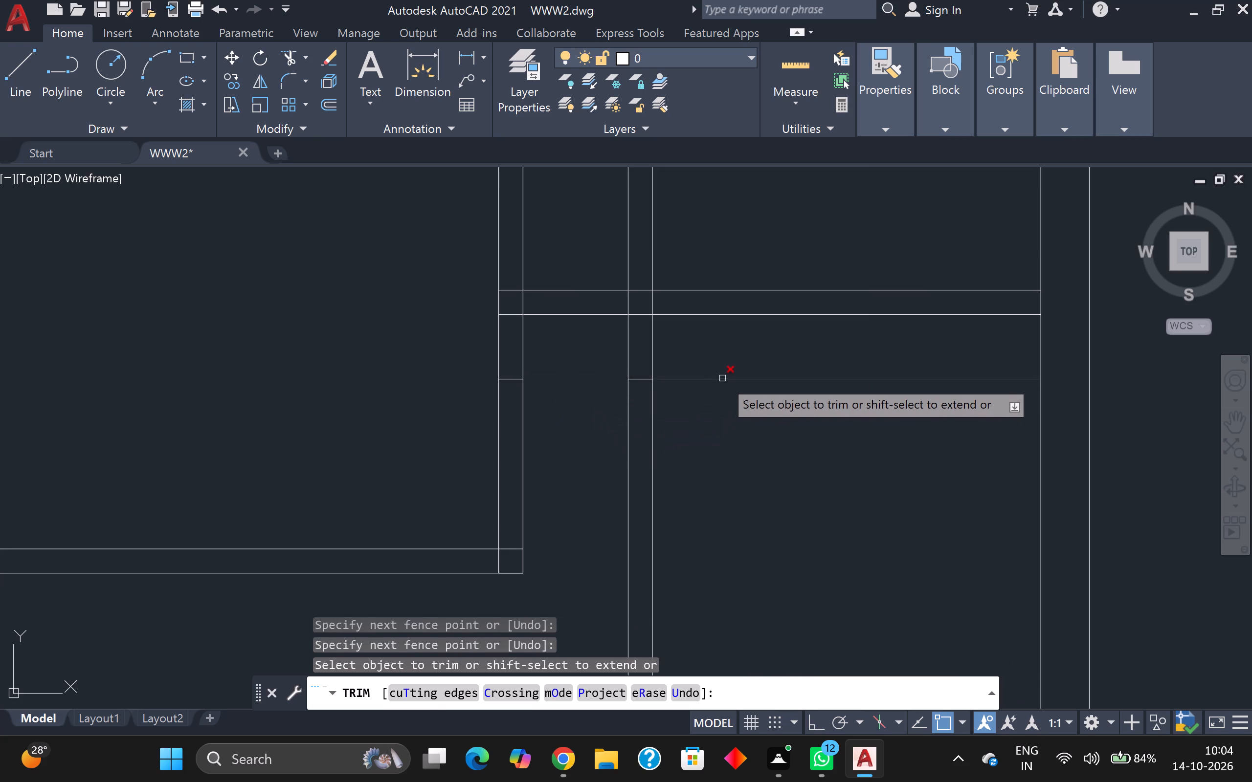
pyautogui.click(723, 378)
pyautogui.scroll(-3, 724, 378)
pyautogui.scroll(1, 713, 381)
pyautogui.moveTo(742, 391); pyautogui.dragTo(759, 248, button='middle')
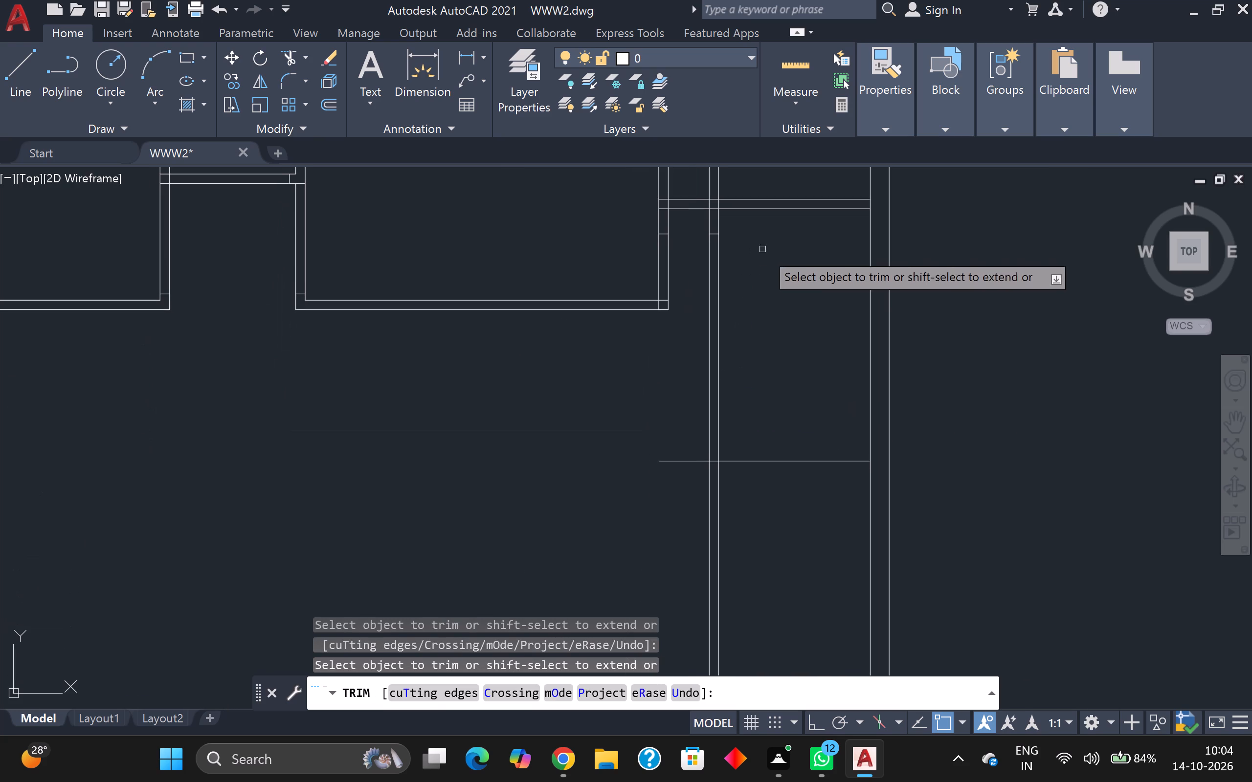
pyautogui.press('Escape')
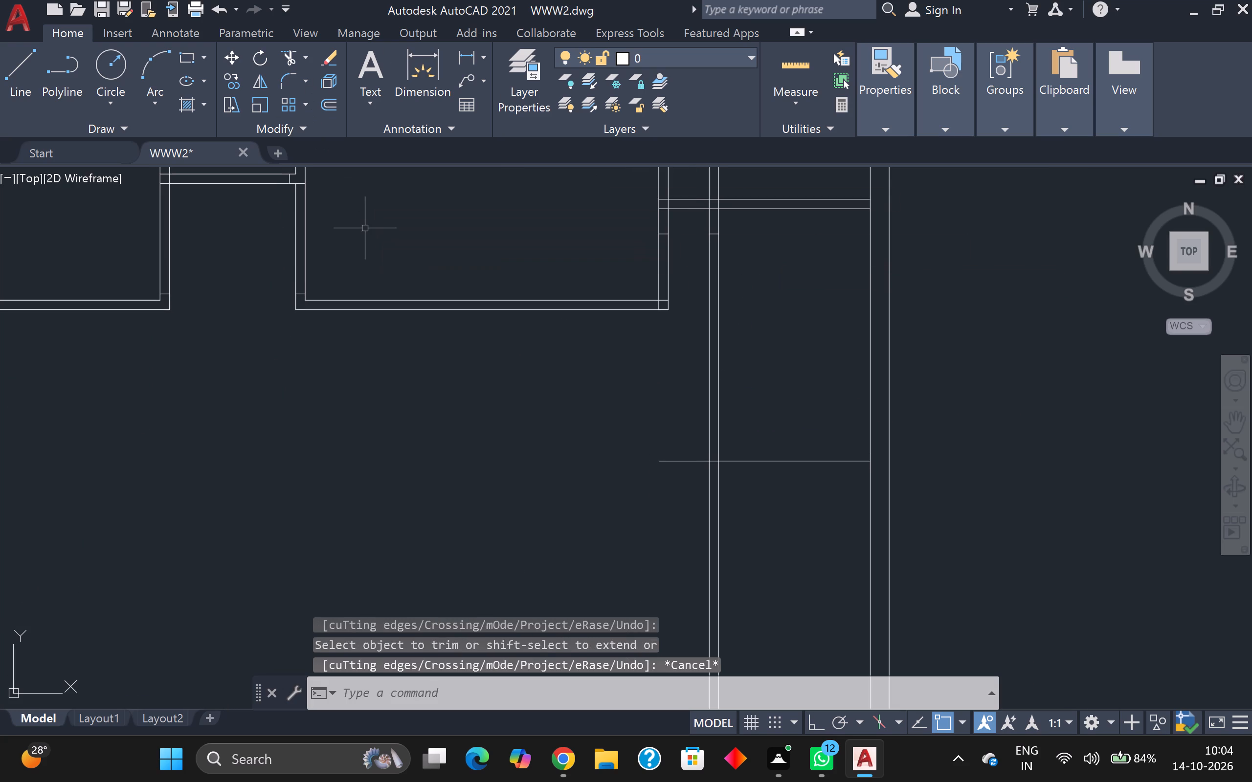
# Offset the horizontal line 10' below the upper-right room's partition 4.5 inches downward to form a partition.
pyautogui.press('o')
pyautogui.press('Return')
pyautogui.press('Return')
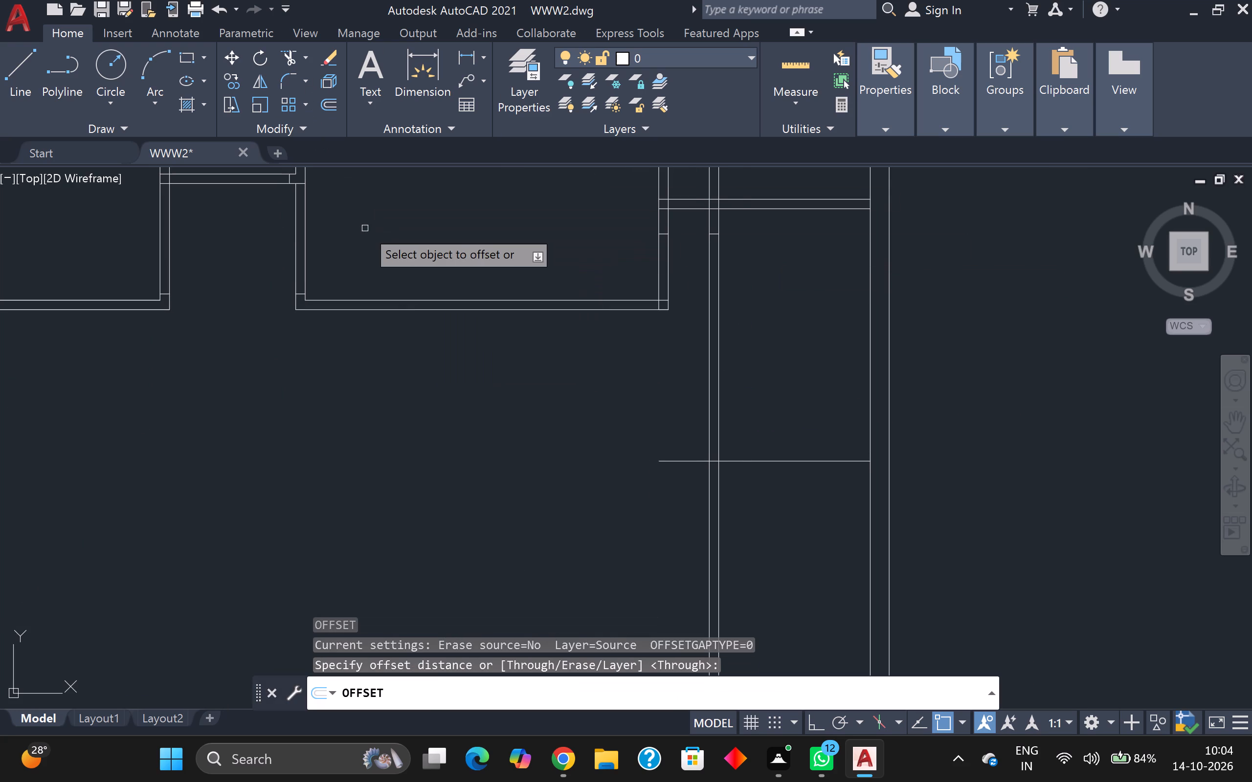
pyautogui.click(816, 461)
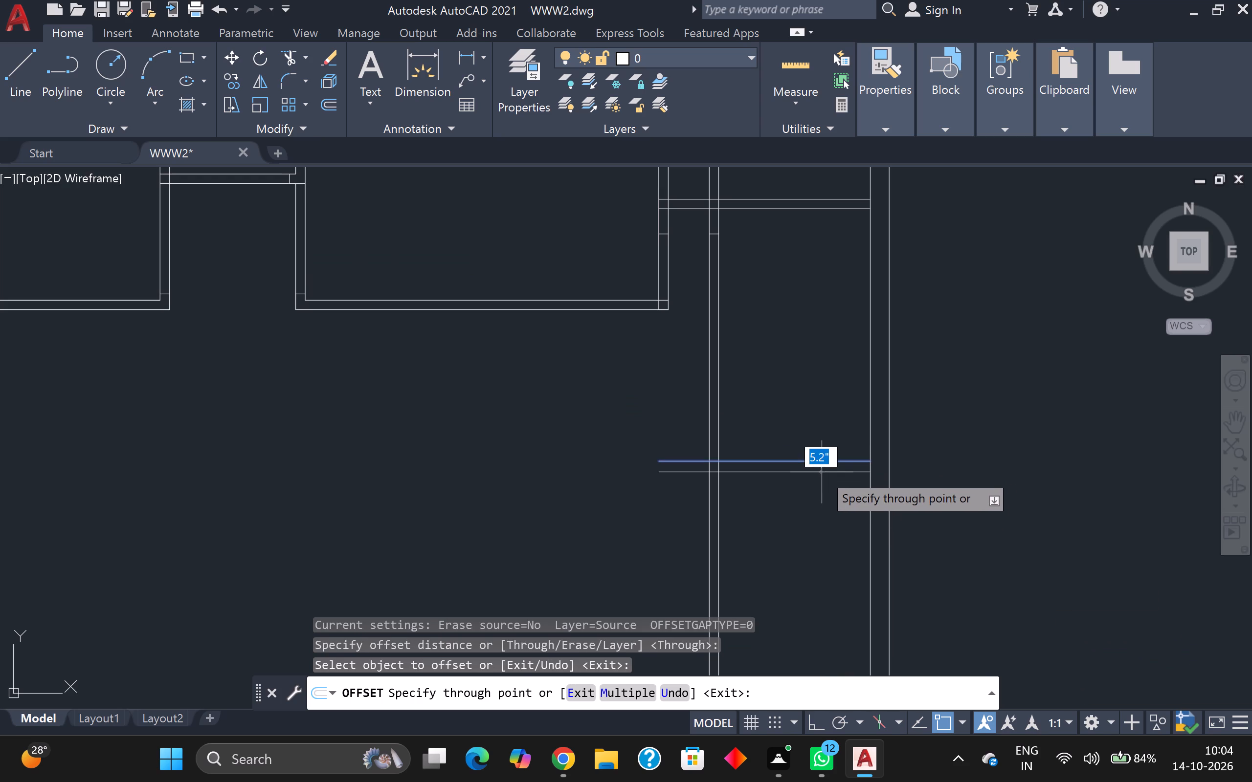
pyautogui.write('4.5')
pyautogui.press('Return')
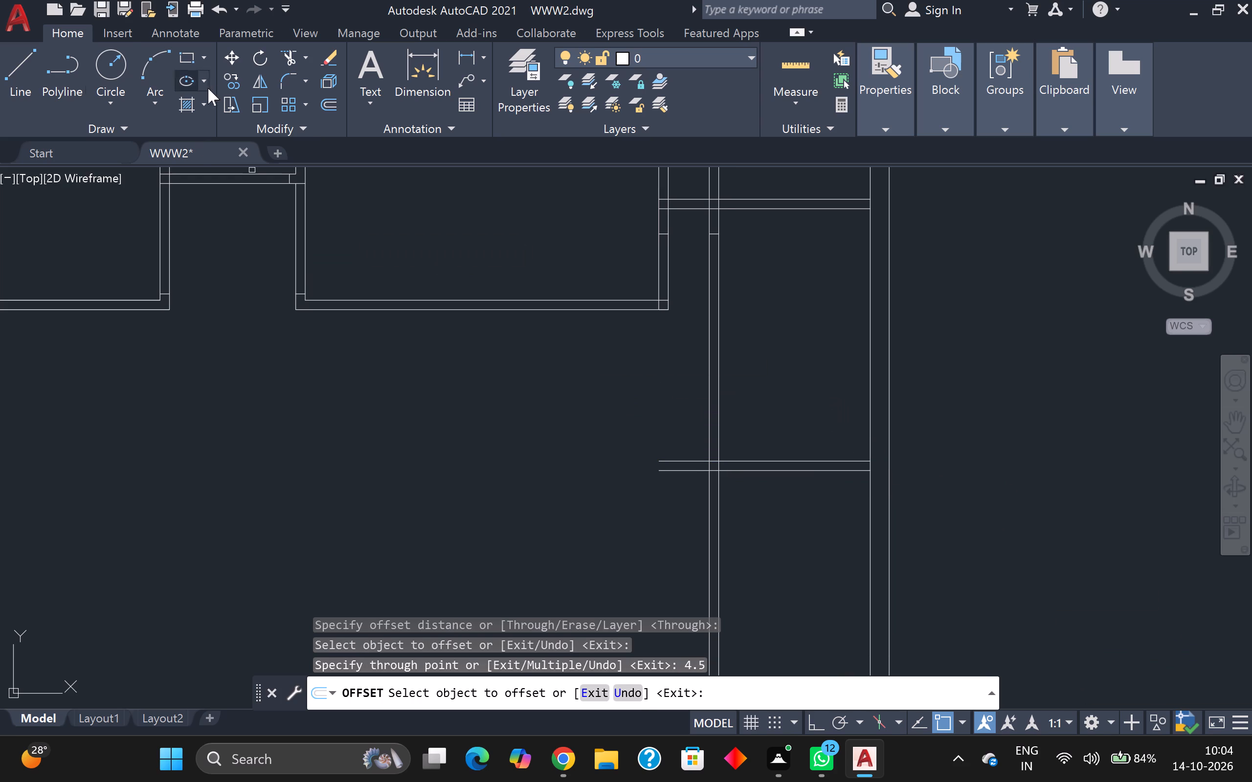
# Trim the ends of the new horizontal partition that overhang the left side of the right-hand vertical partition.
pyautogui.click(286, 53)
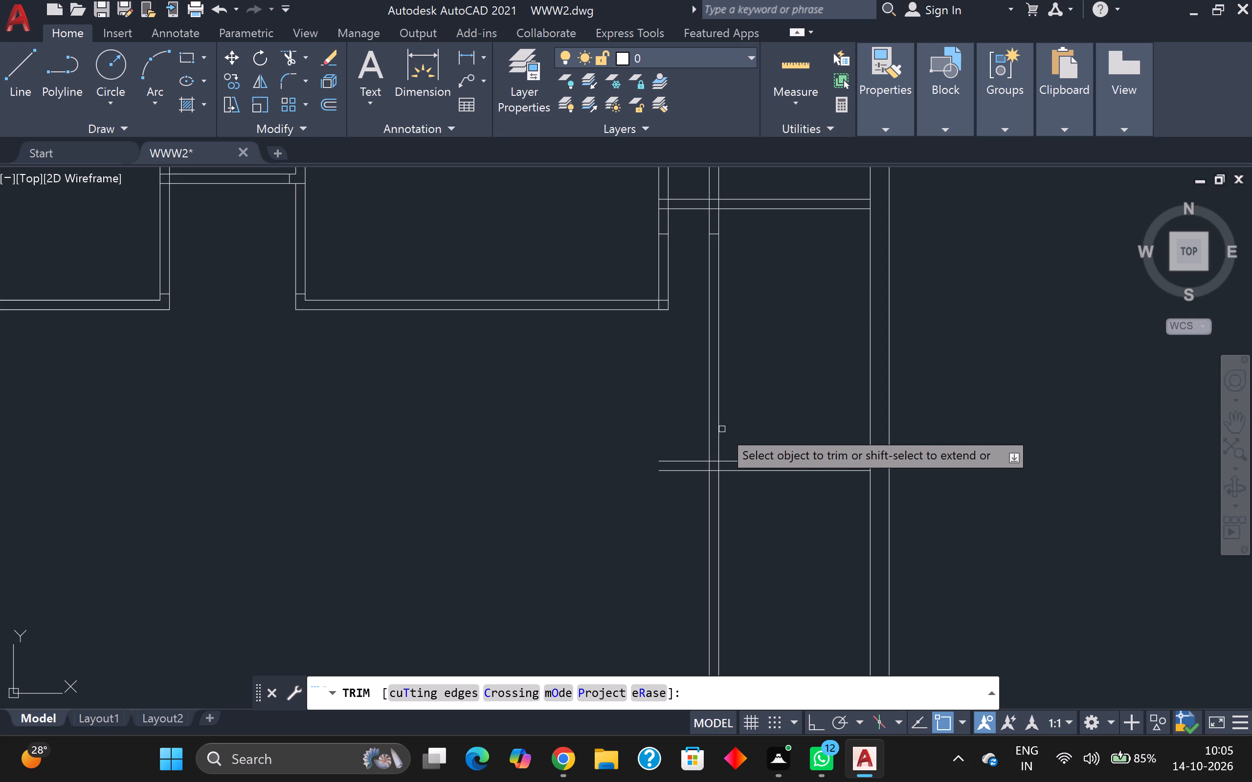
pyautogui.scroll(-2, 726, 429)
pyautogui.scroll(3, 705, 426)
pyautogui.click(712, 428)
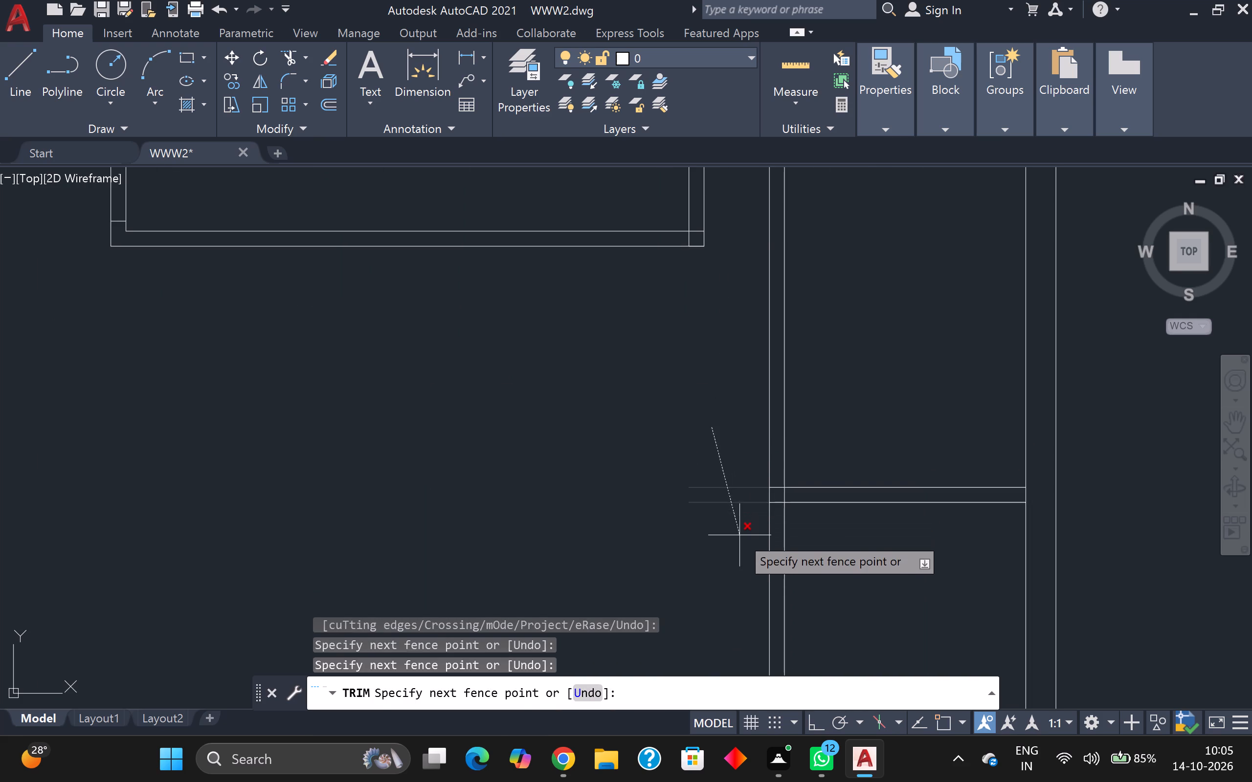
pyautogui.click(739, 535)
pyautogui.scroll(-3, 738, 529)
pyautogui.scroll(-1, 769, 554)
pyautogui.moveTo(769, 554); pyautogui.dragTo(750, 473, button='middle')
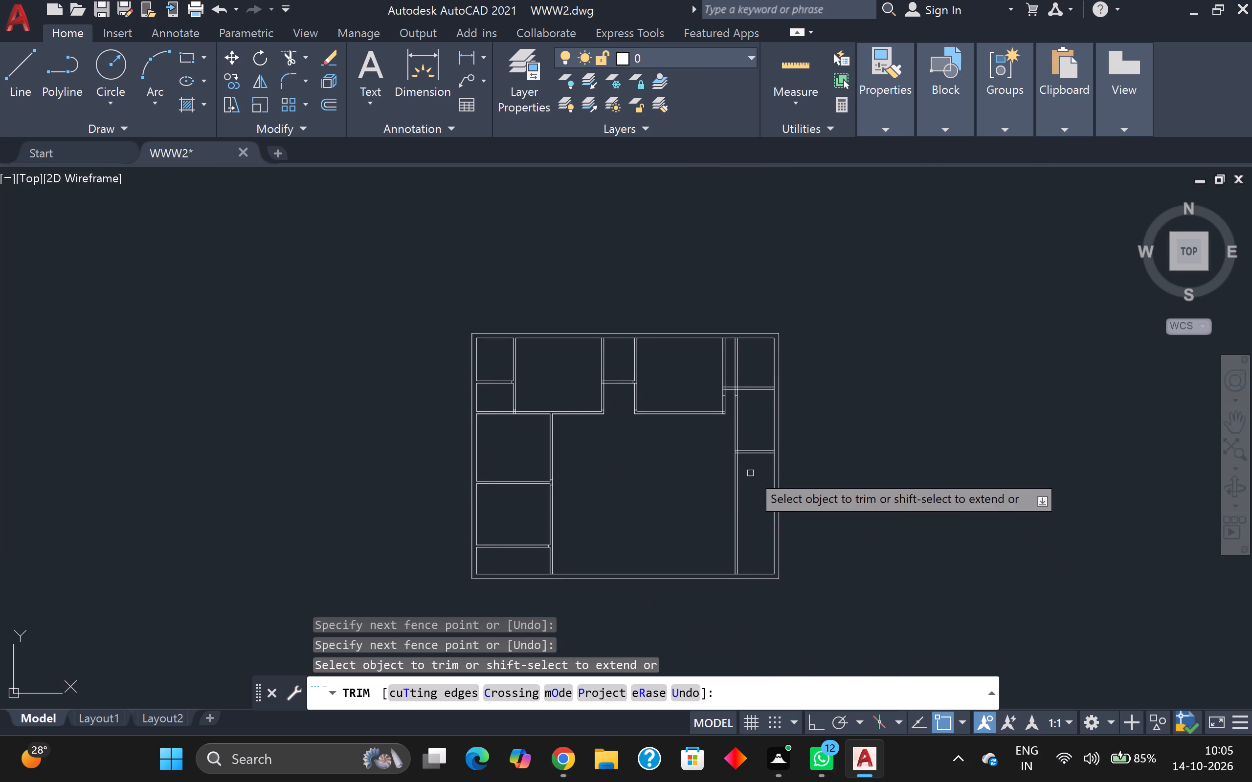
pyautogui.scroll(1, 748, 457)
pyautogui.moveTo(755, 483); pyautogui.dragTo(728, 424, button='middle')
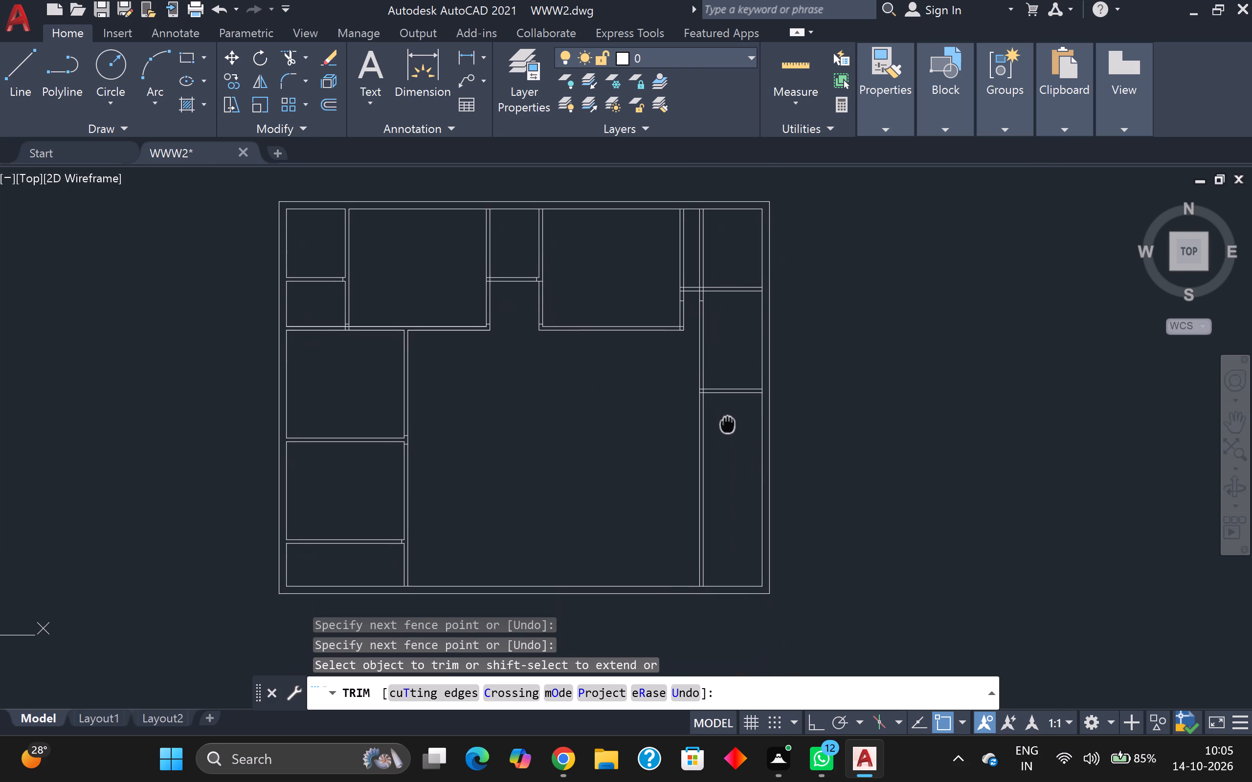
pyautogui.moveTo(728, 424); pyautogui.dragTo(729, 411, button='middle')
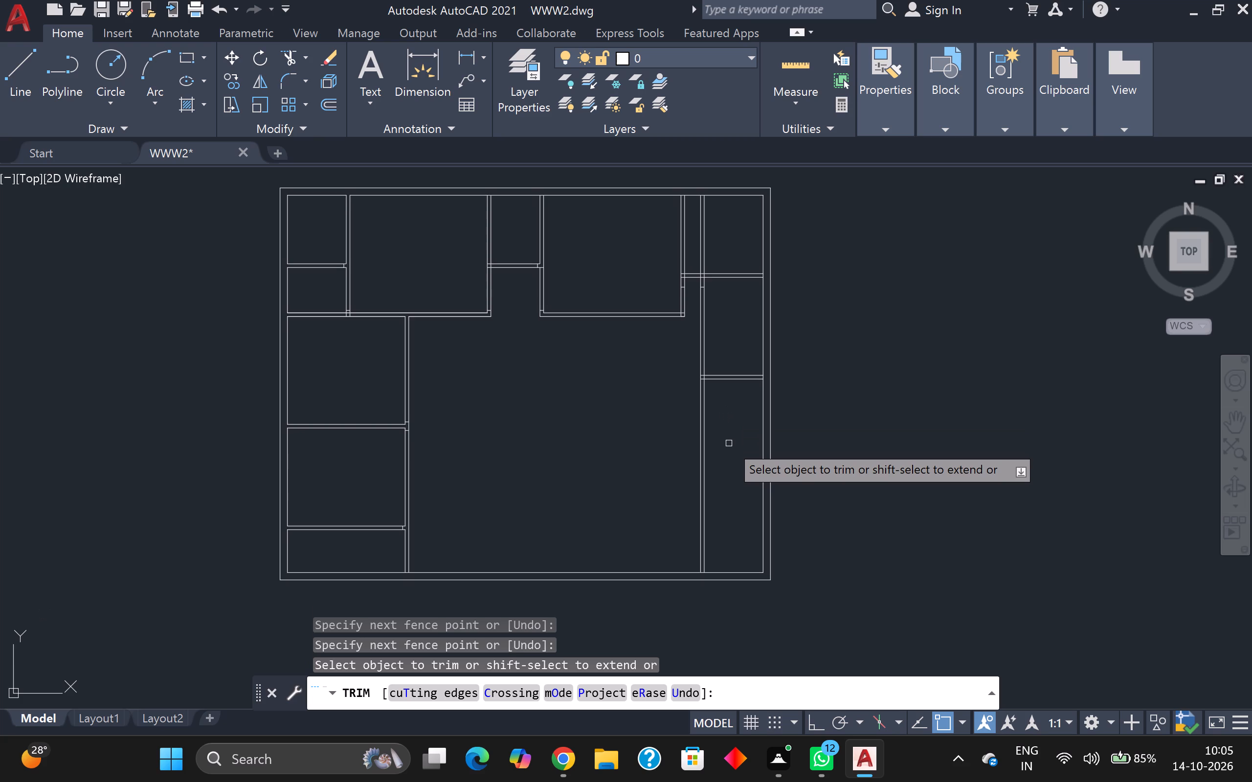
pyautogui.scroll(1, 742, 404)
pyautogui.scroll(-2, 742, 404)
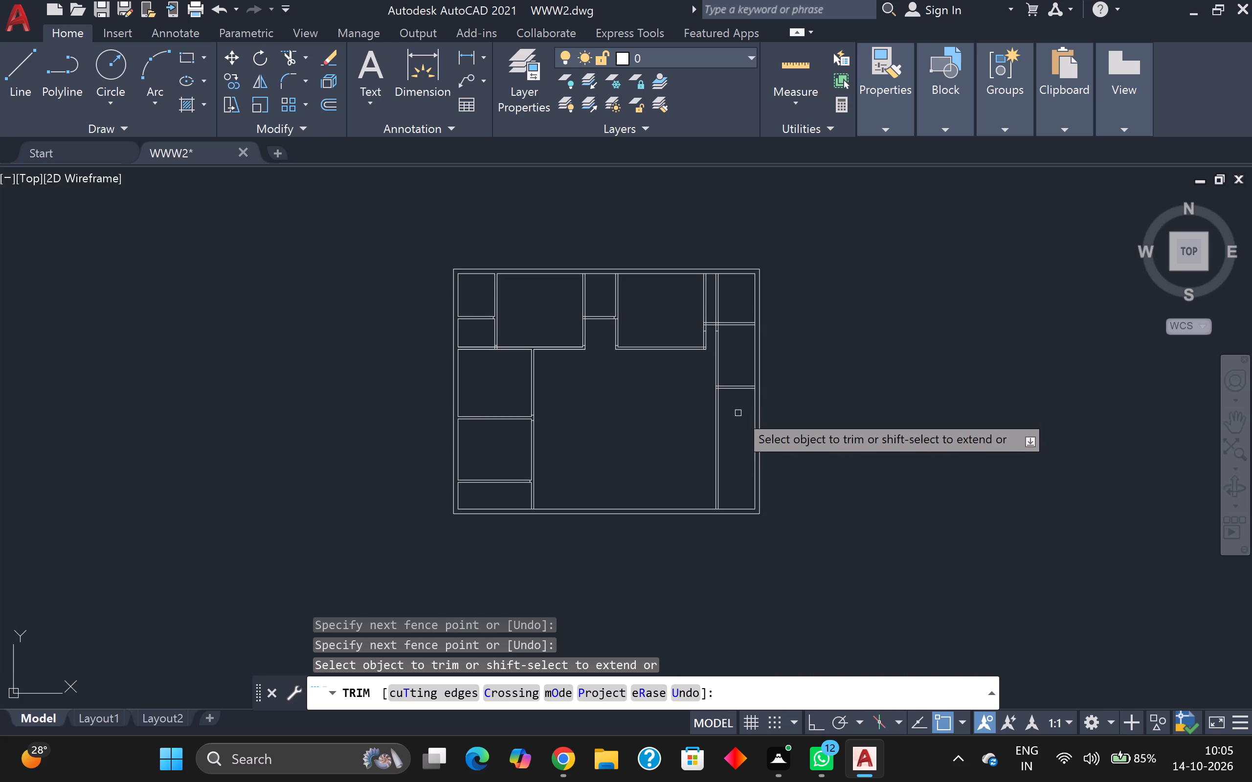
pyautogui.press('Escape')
# Trim the right-hand vertical partition between the two horizontal partitions and remove the leftover stubs below the upper one.
pyautogui.scroll(3, 754, 384)
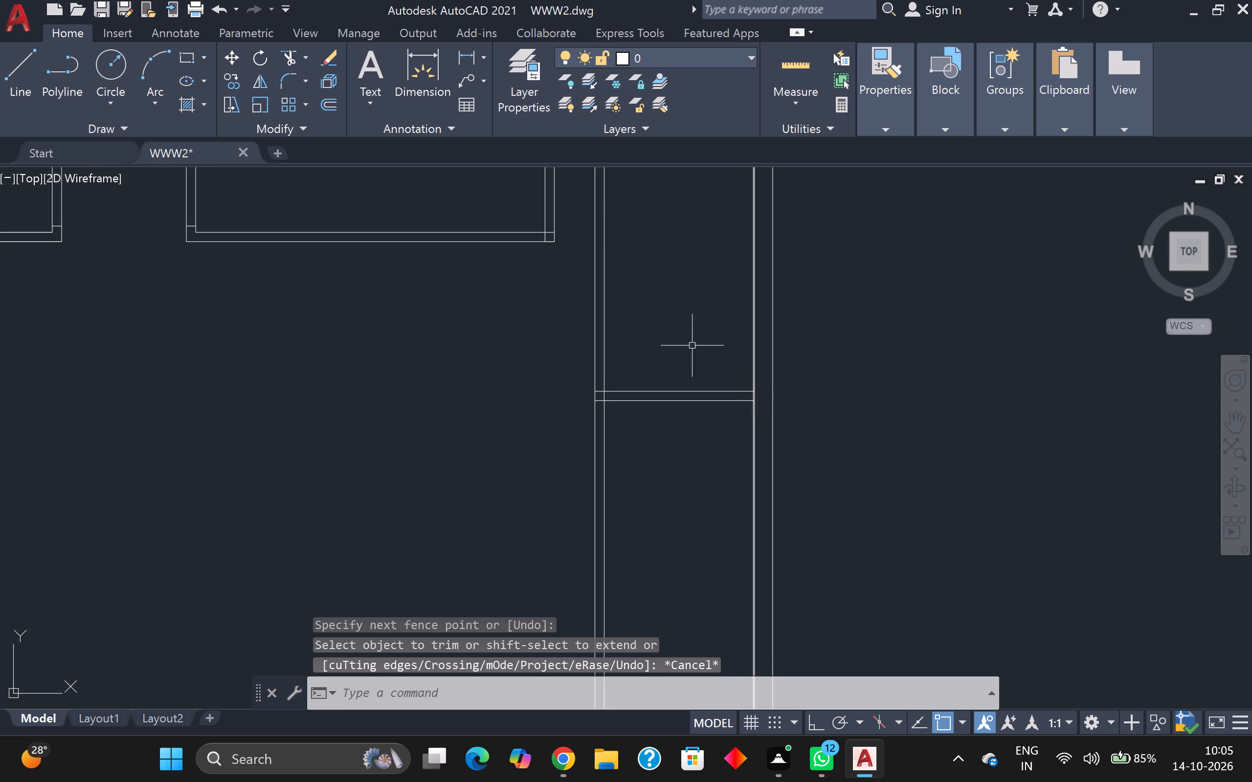
pyautogui.moveTo(687, 318); pyautogui.dragTo(770, 538, button='middle')
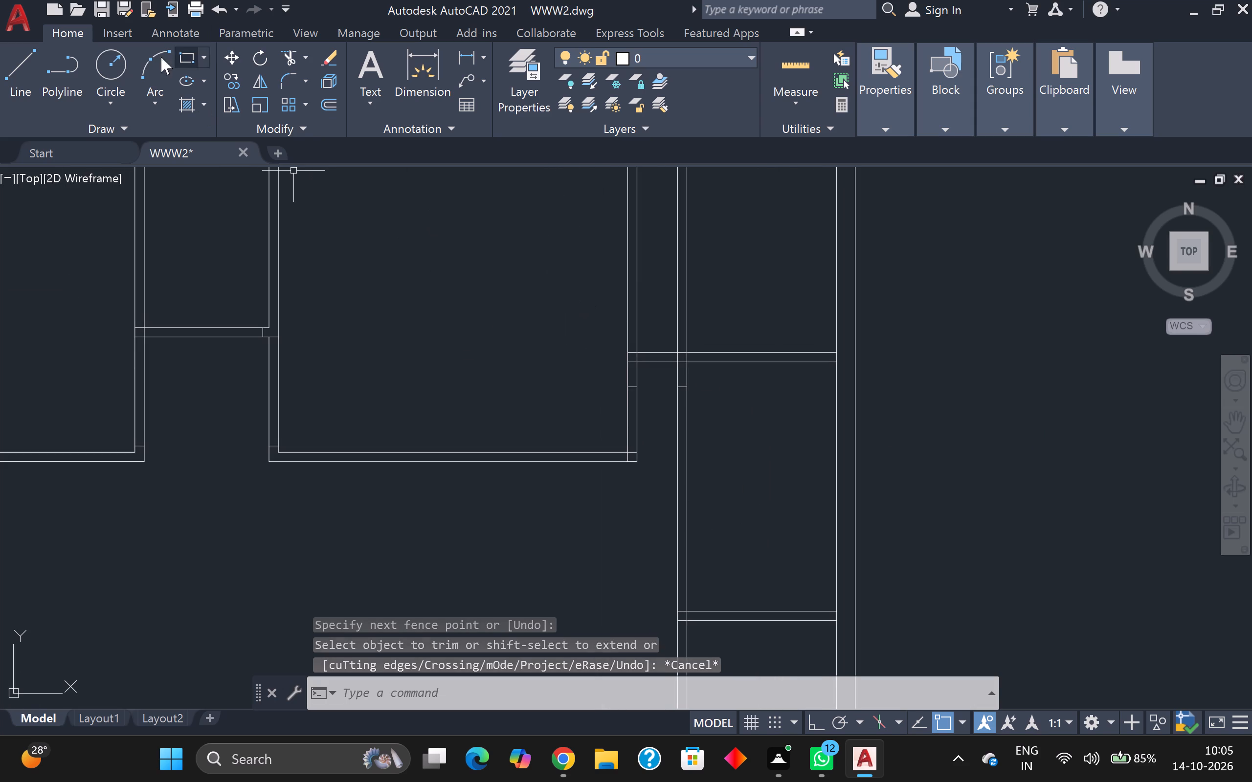
pyautogui.click(289, 53)
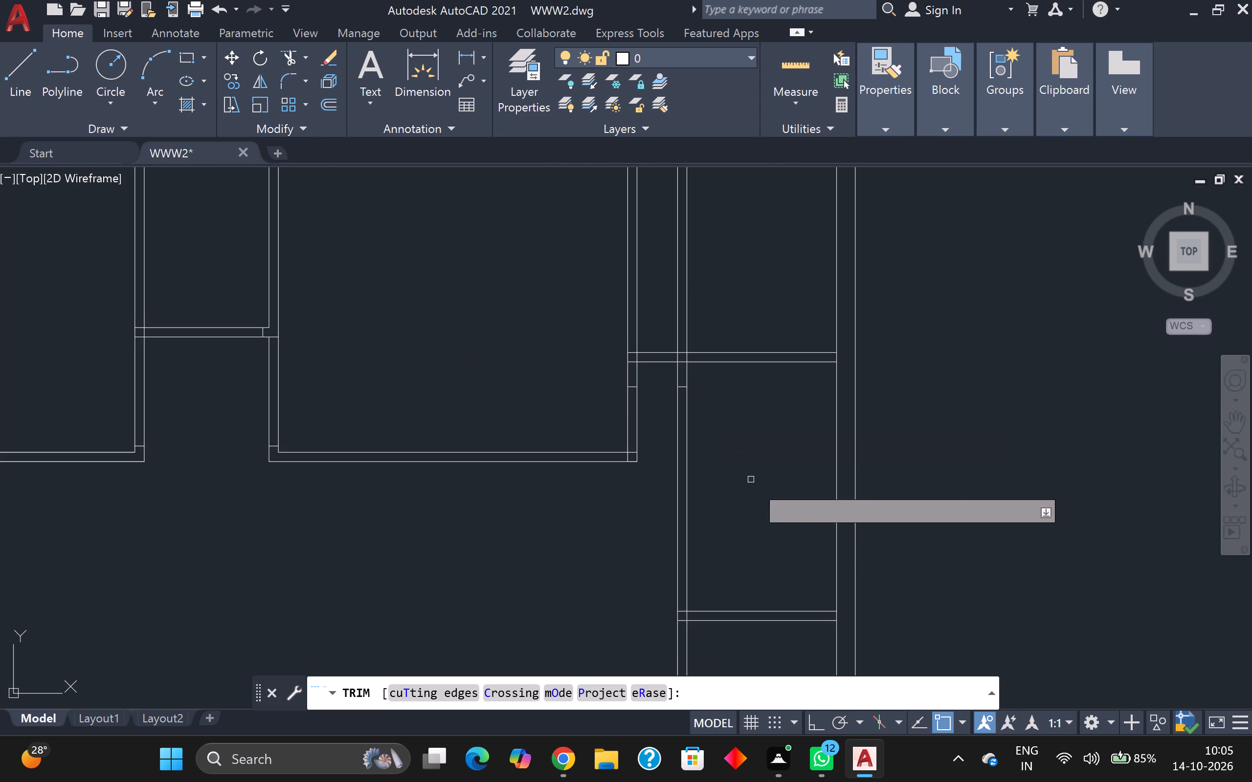
pyautogui.click(761, 491)
pyautogui.click(645, 526)
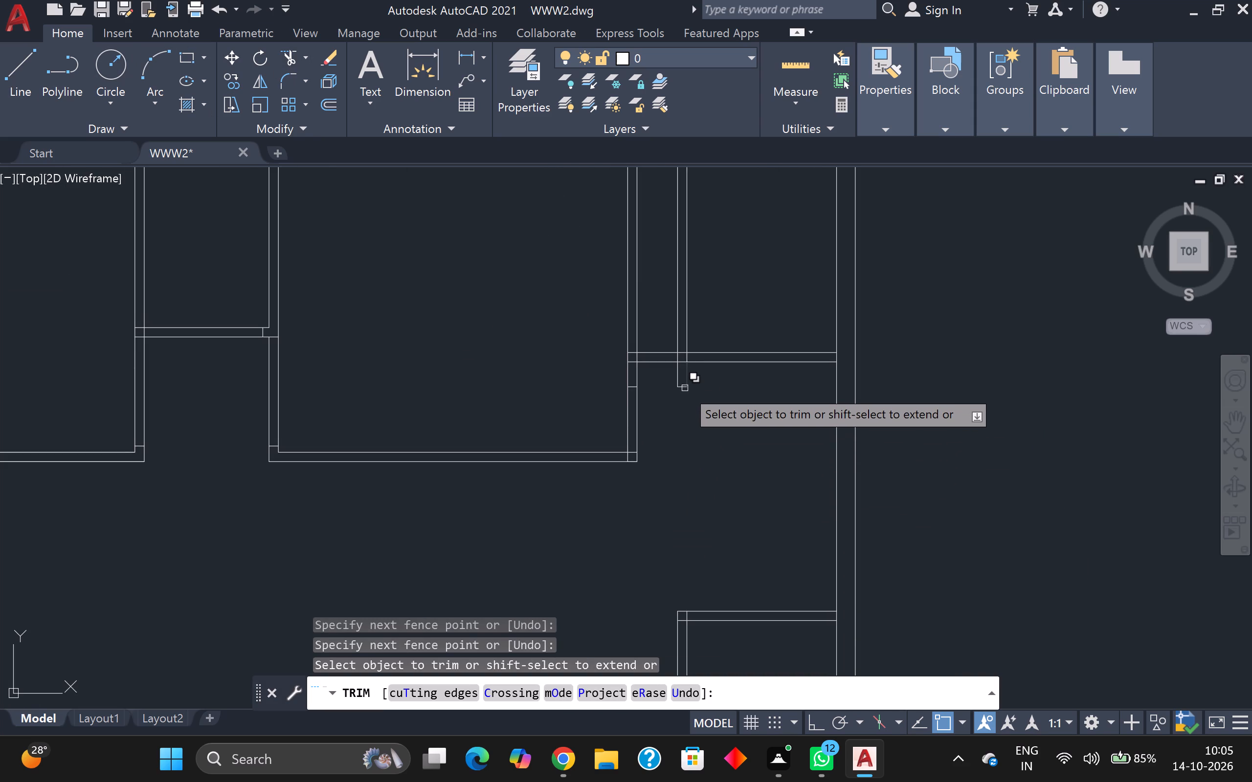
pyautogui.click(687, 386)
pyautogui.click(674, 373)
pyautogui.click(693, 376)
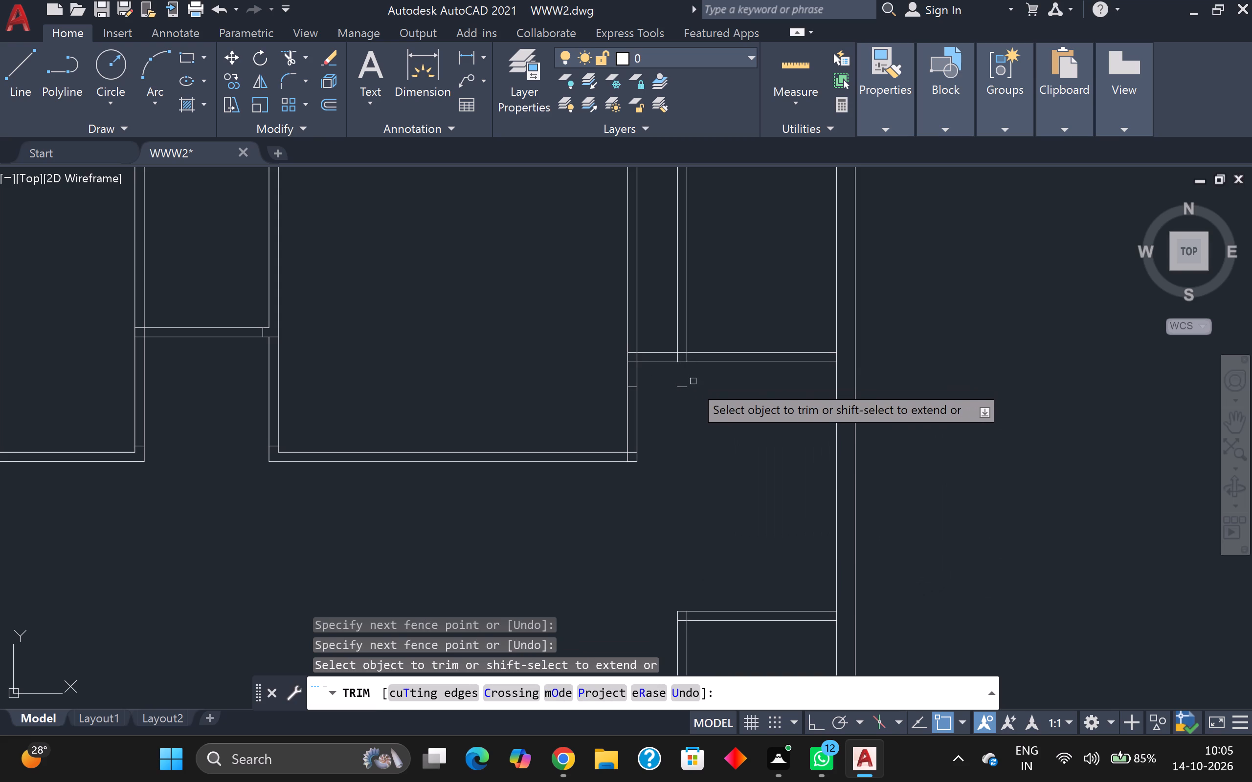
pyautogui.click(684, 388)
pyautogui.press('Escape')
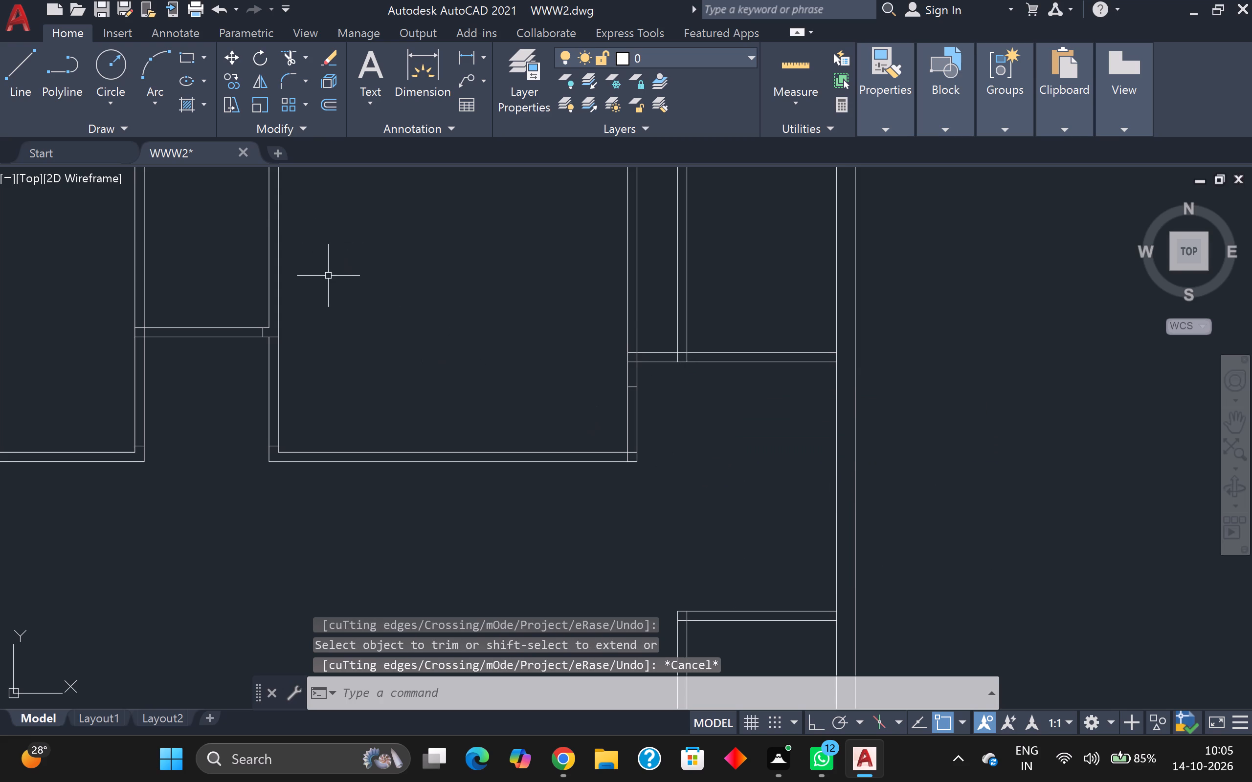
# Extend both bottom partition lines of the large upper-right room to the inner line of the right outer wall.
pyautogui.press('space')
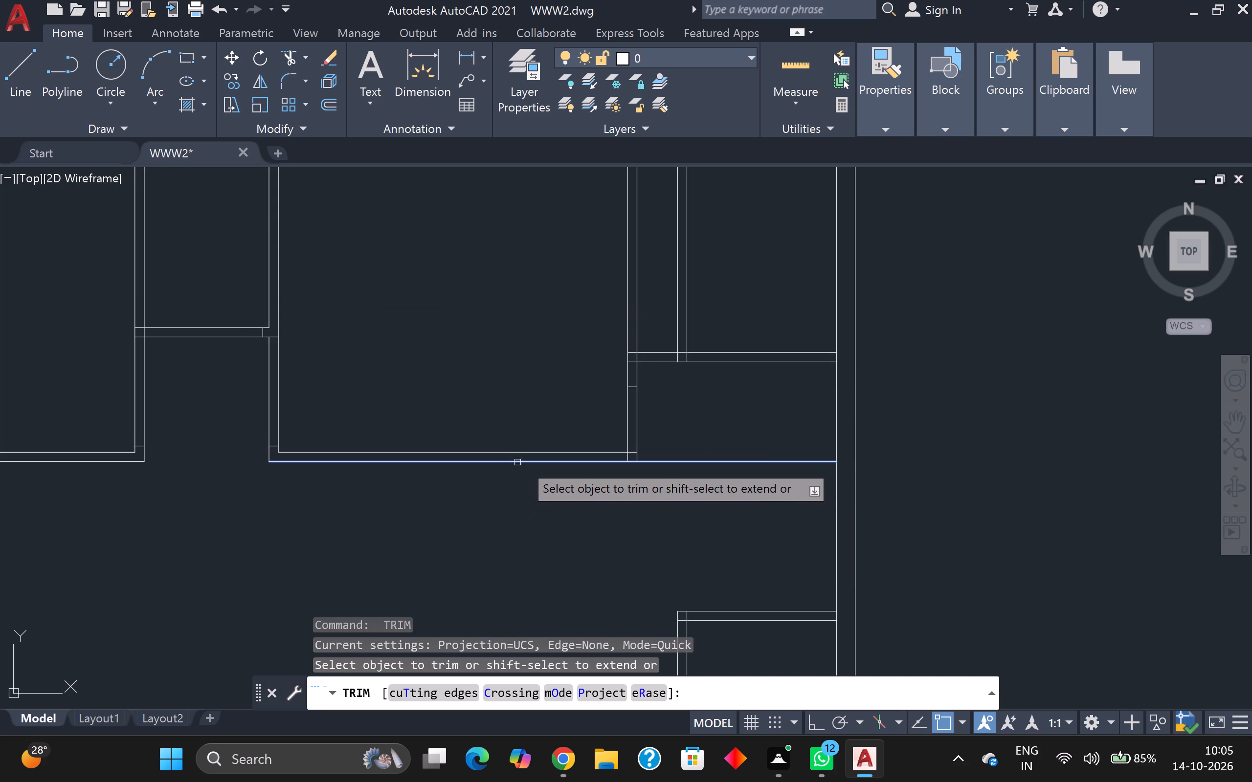
pyautogui.keyDown('shift'); pyautogui.click(532, 461); pyautogui.keyUp('shift')
pyautogui.keyDown('shift'); pyautogui.click(539, 451); pyautogui.keyUp('shift')
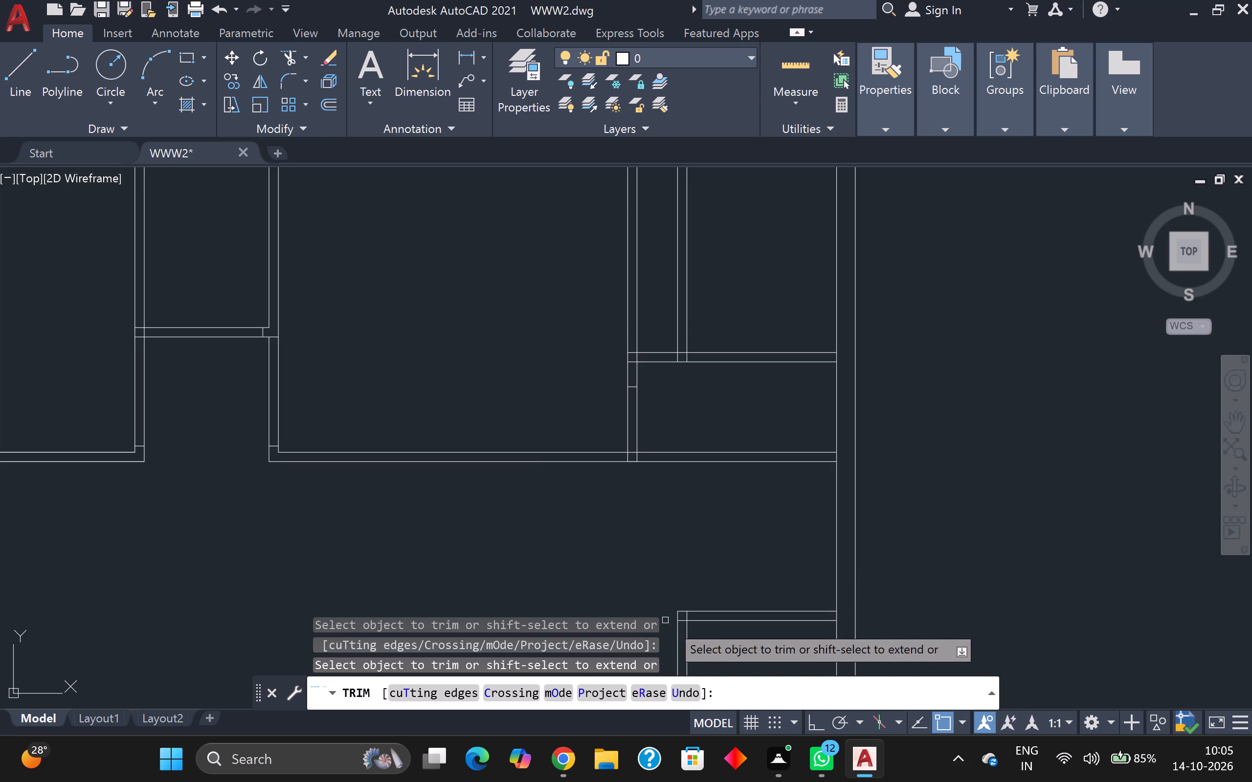
# Trim away the lower-right room's horizontal partition, its vertical partition and the leftover line fragments.
pyautogui.scroll(-2, 703, 585)
pyautogui.moveTo(703, 581); pyautogui.dragTo(747, 397, button='middle')
pyautogui.click(776, 389)
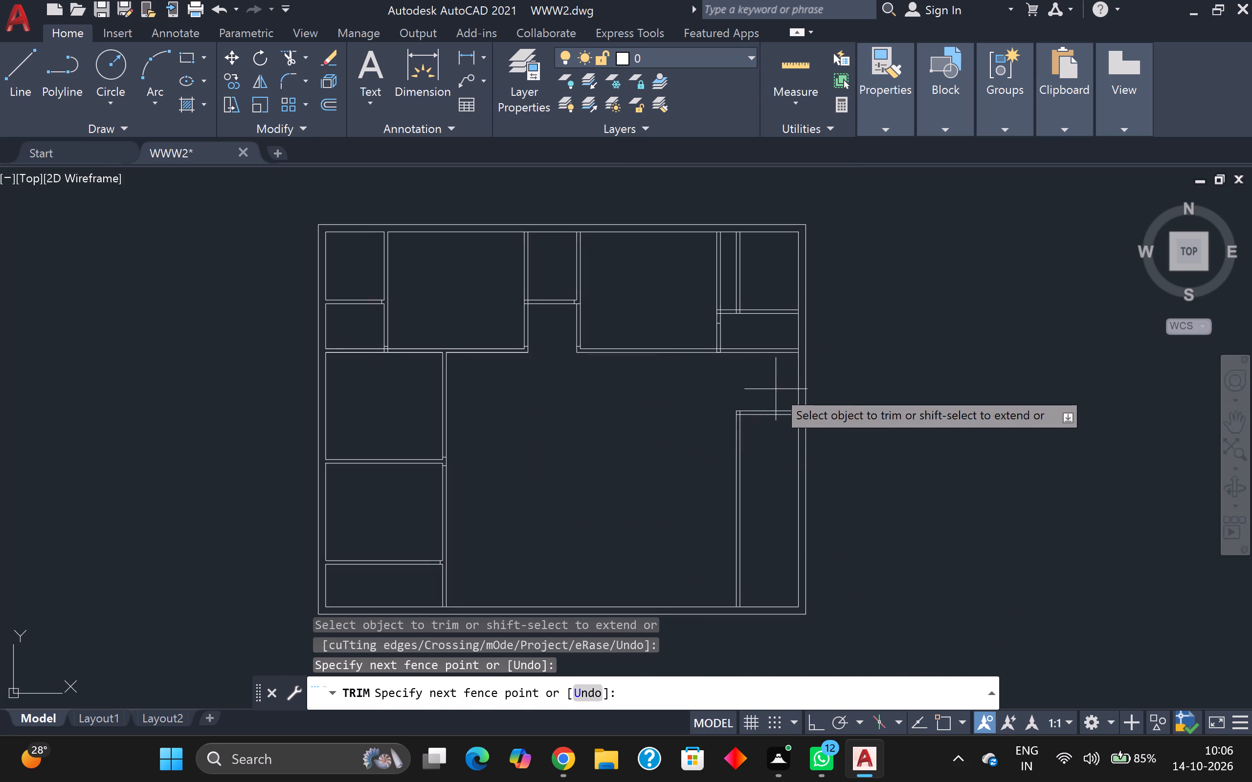
pyautogui.click(776, 456)
pyautogui.click(754, 464)
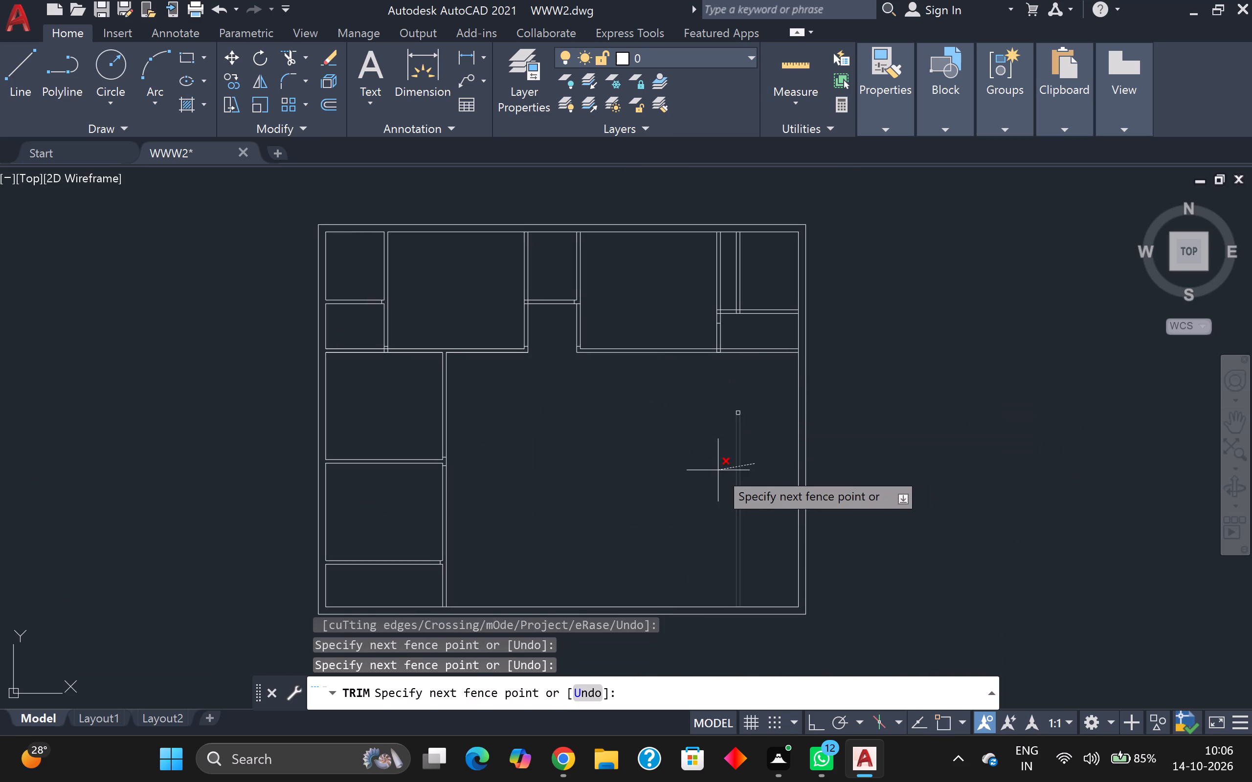
pyautogui.click(716, 470)
pyautogui.click(745, 413)
pyautogui.click(736, 413)
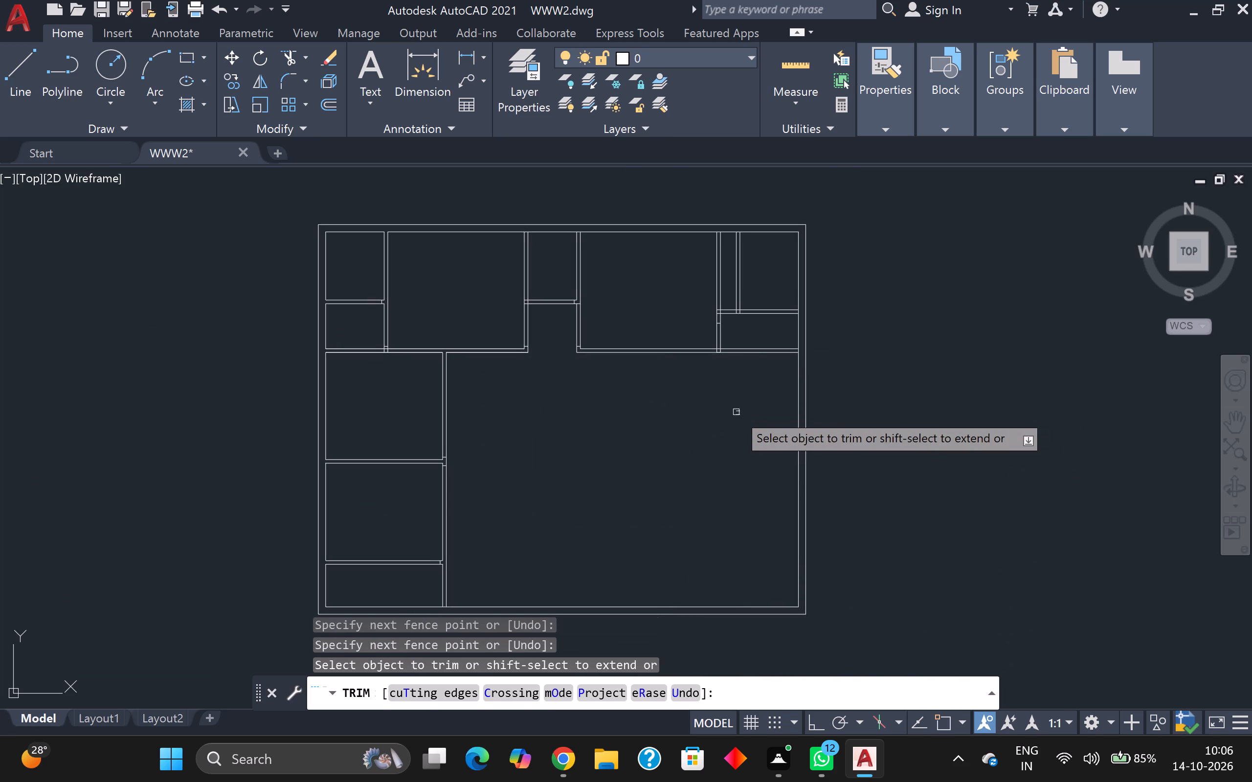
pyautogui.click(736, 412)
pyautogui.click(742, 412)
pyautogui.click(745, 397)
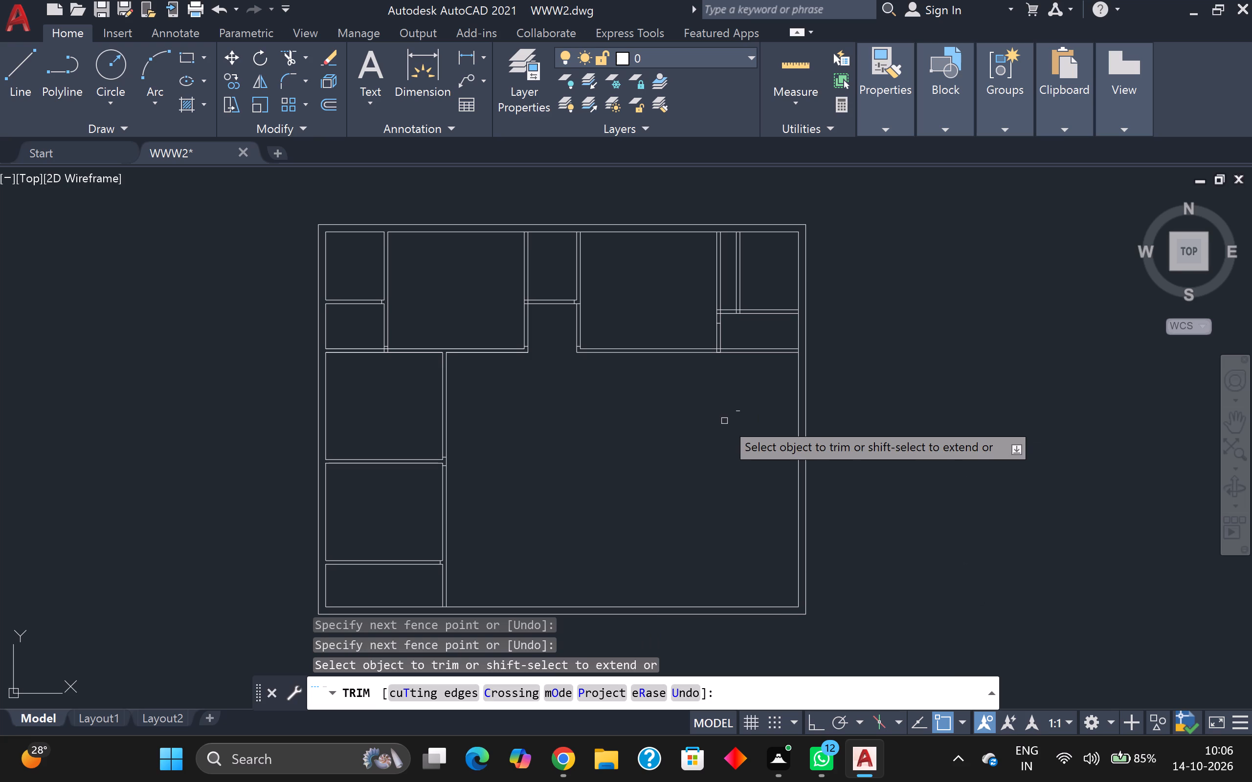
pyautogui.click(728, 419)
pyautogui.click(745, 401)
pyautogui.click(745, 406)
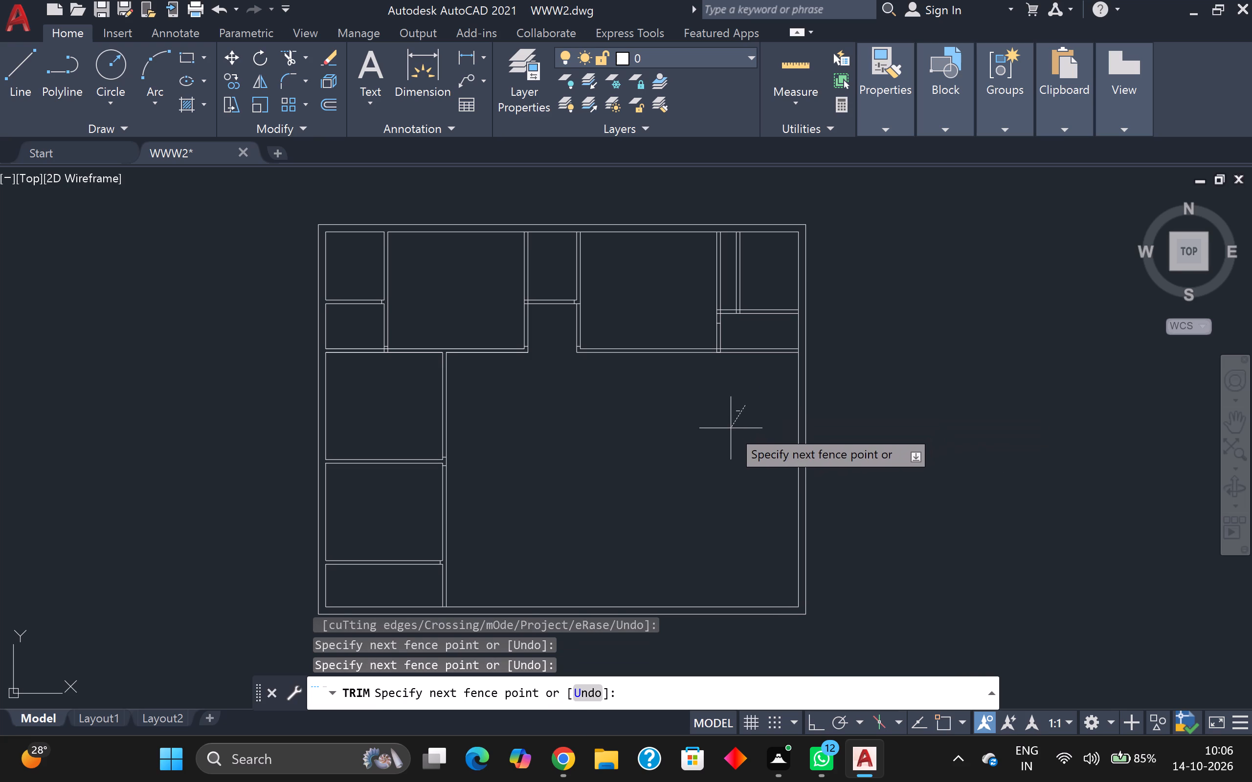
pyautogui.click(729, 421)
pyautogui.press('Escape')
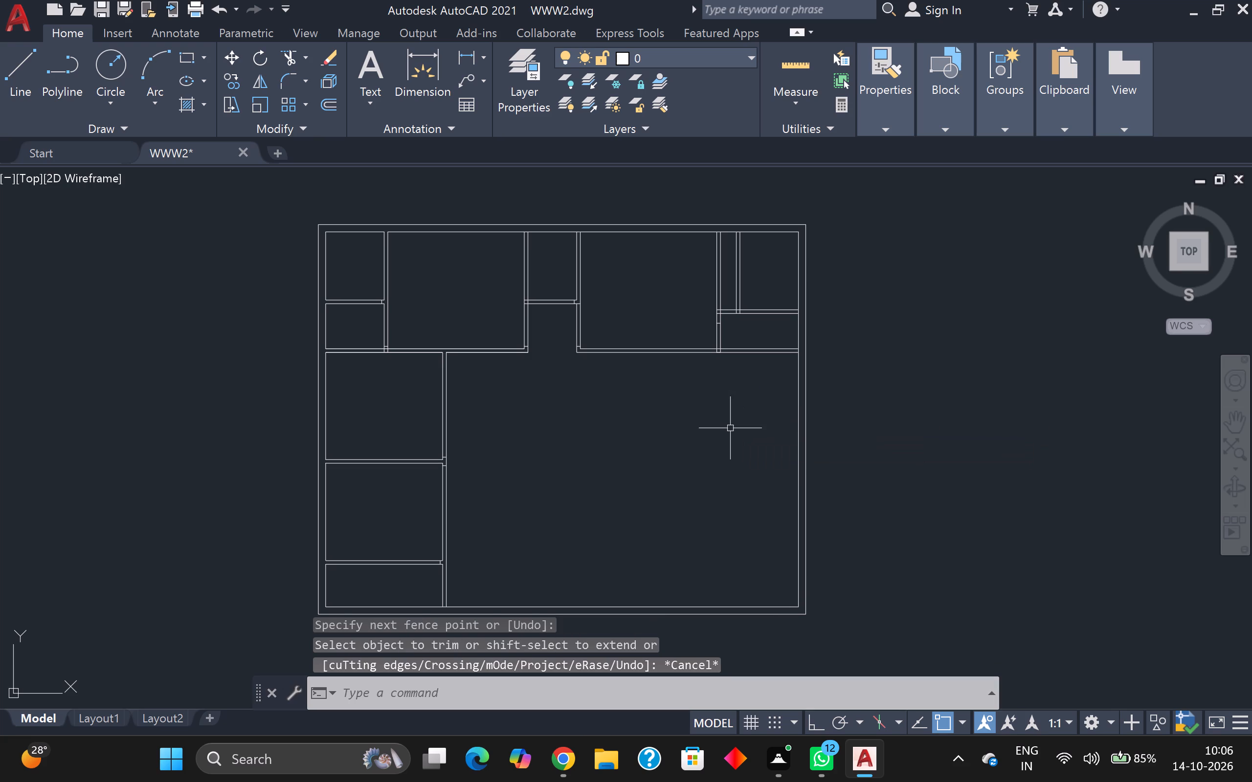
# Offset the lower line of the extended horizontal partition 10' downward.
pyautogui.press('o')
pyautogui.press('Return')
pyautogui.press('Return')
pyautogui.scroll(2, 768, 403)
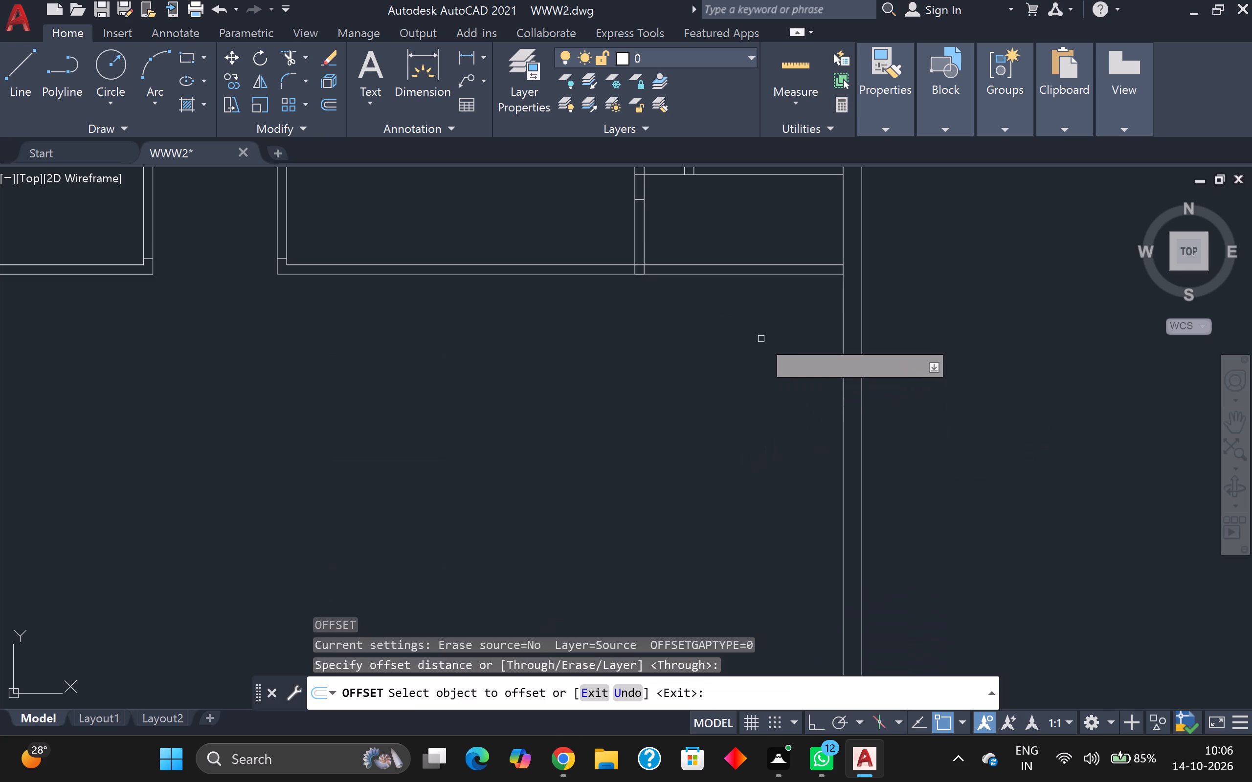
pyautogui.click(784, 275)
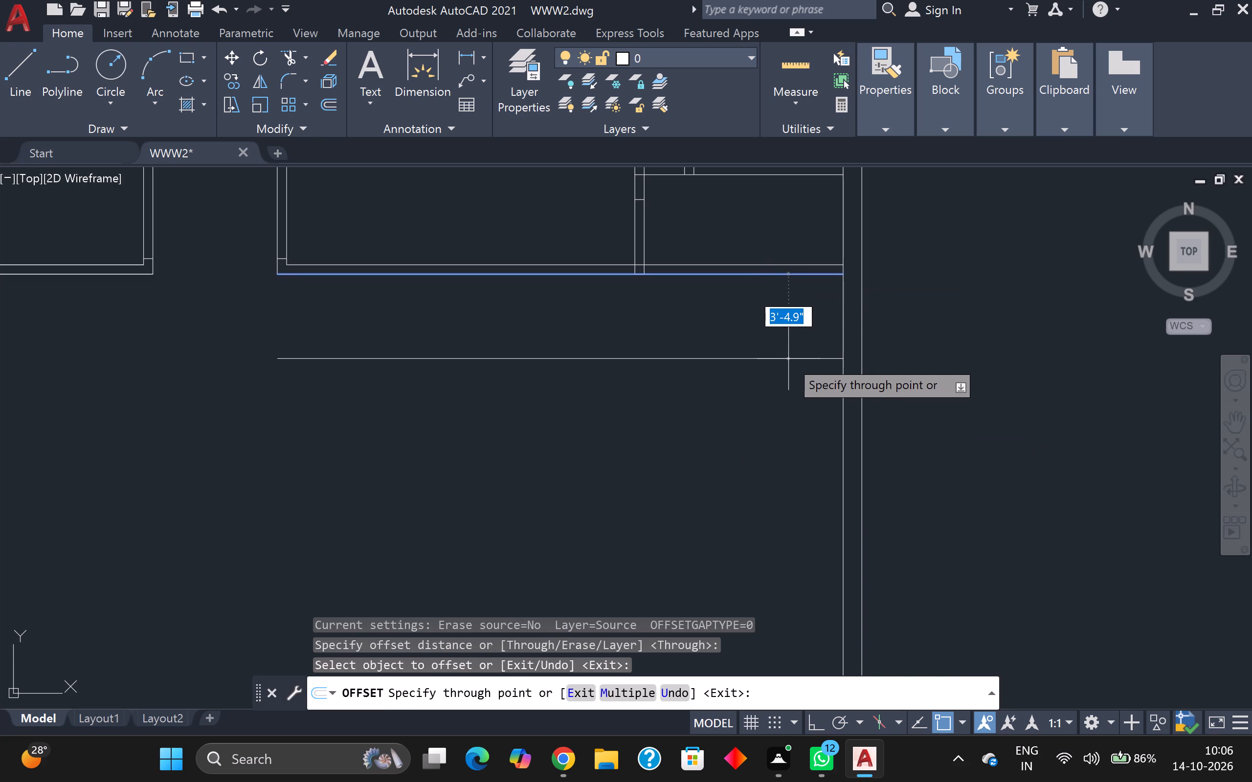
pyautogui.write("10'")
pyautogui.press('Return')
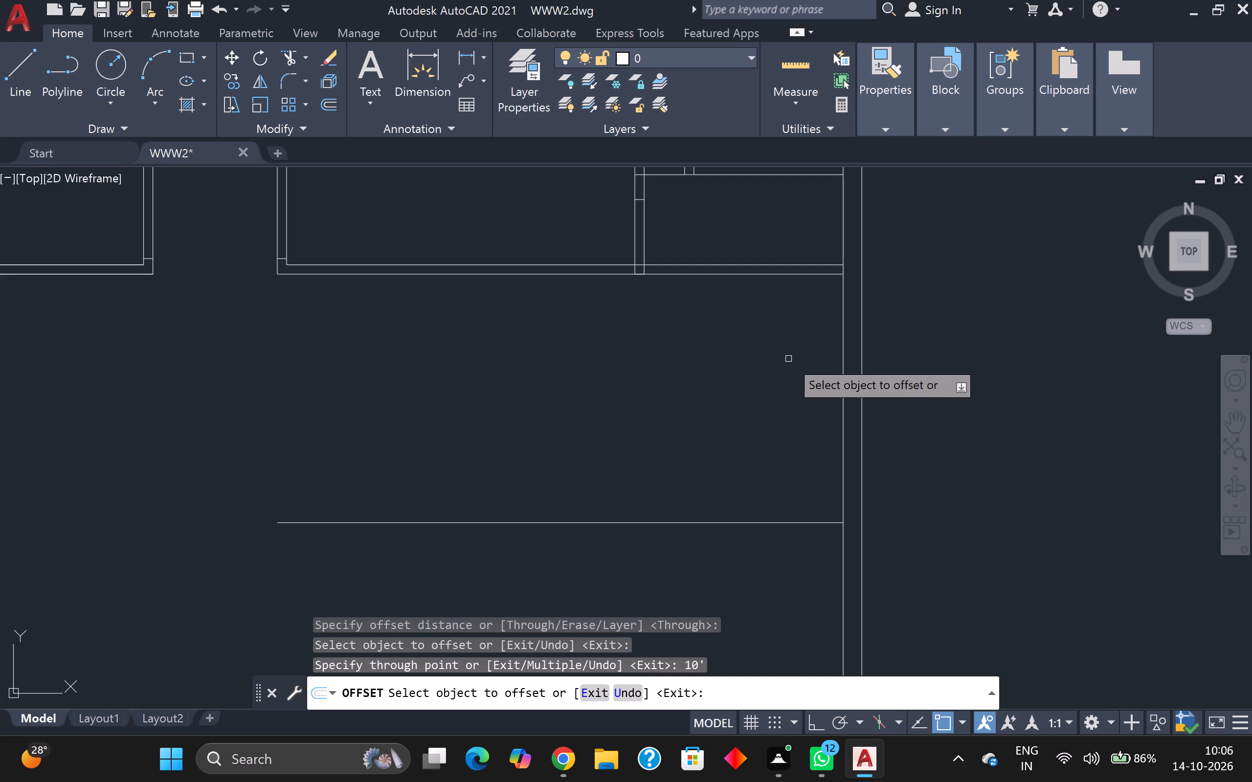
# Offset the inner line of the right outer wall 6' to the left.
pyautogui.scroll(-2, 790, 357)
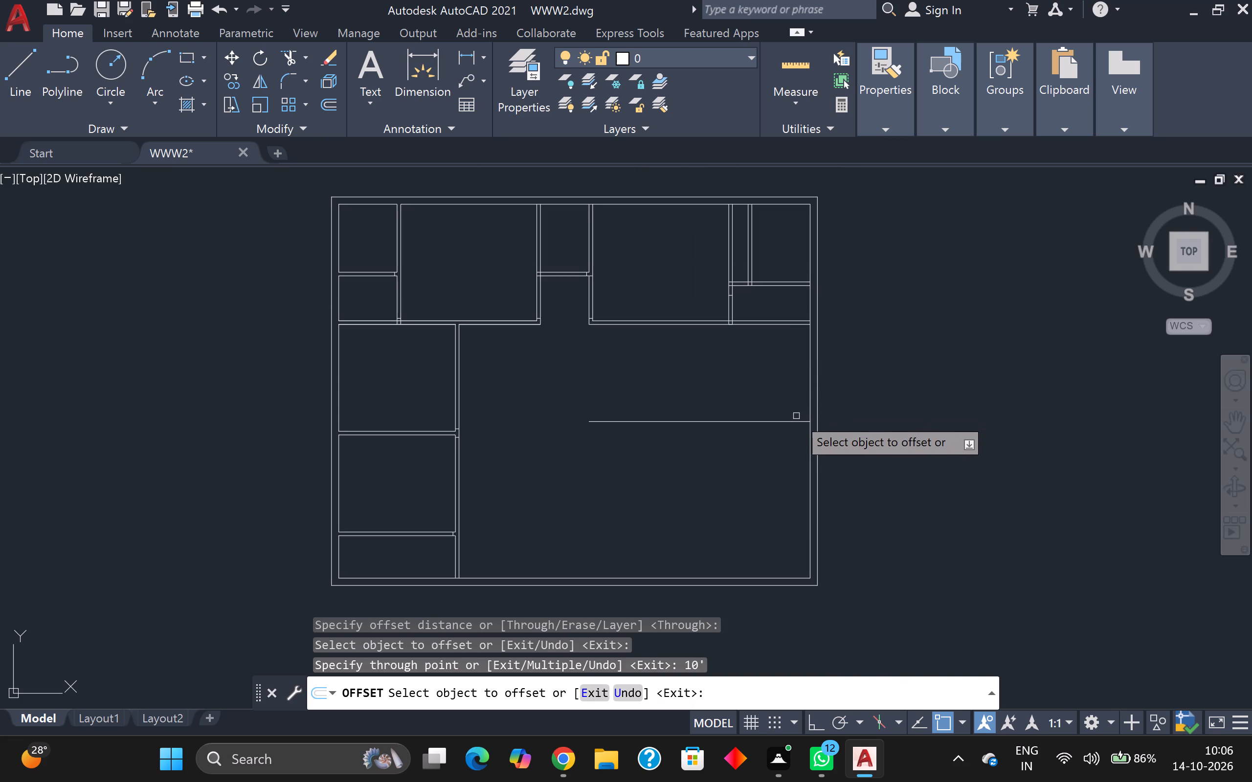
pyautogui.click(811, 378)
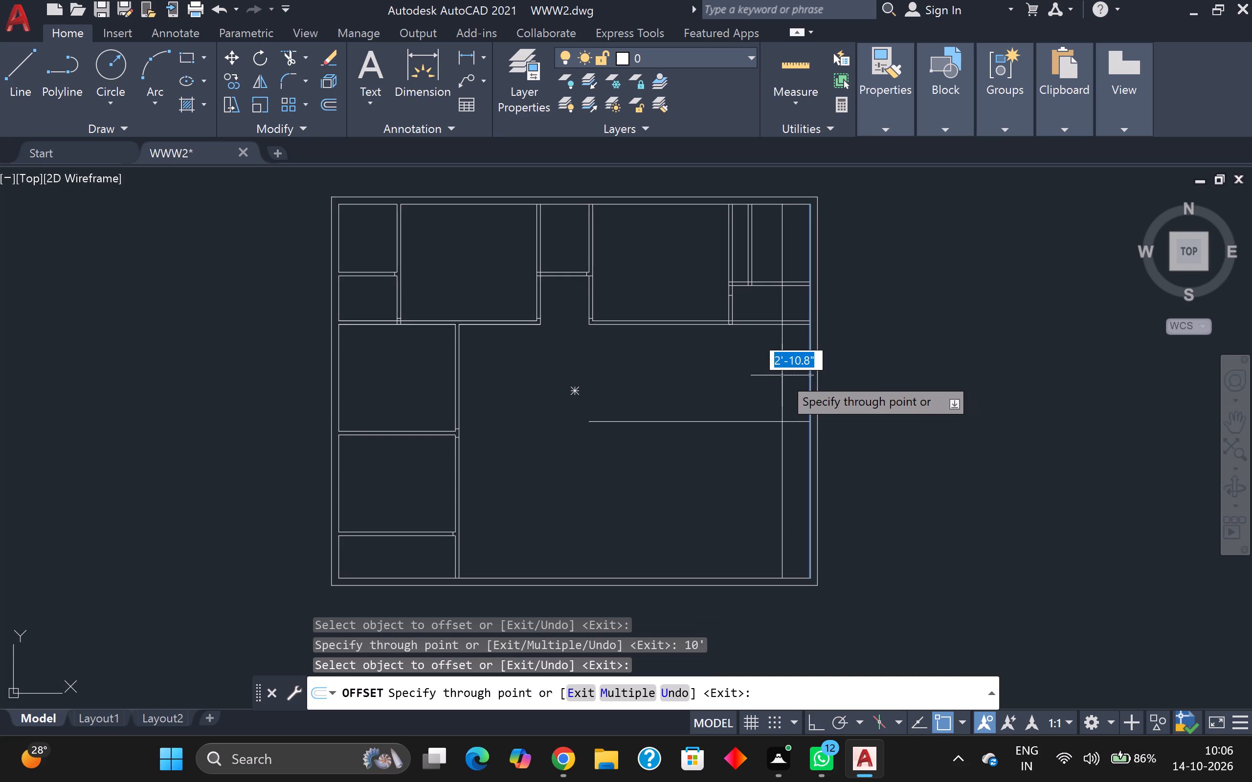
pyautogui.write("6'")
pyautogui.press('Return')
pyautogui.press('-')
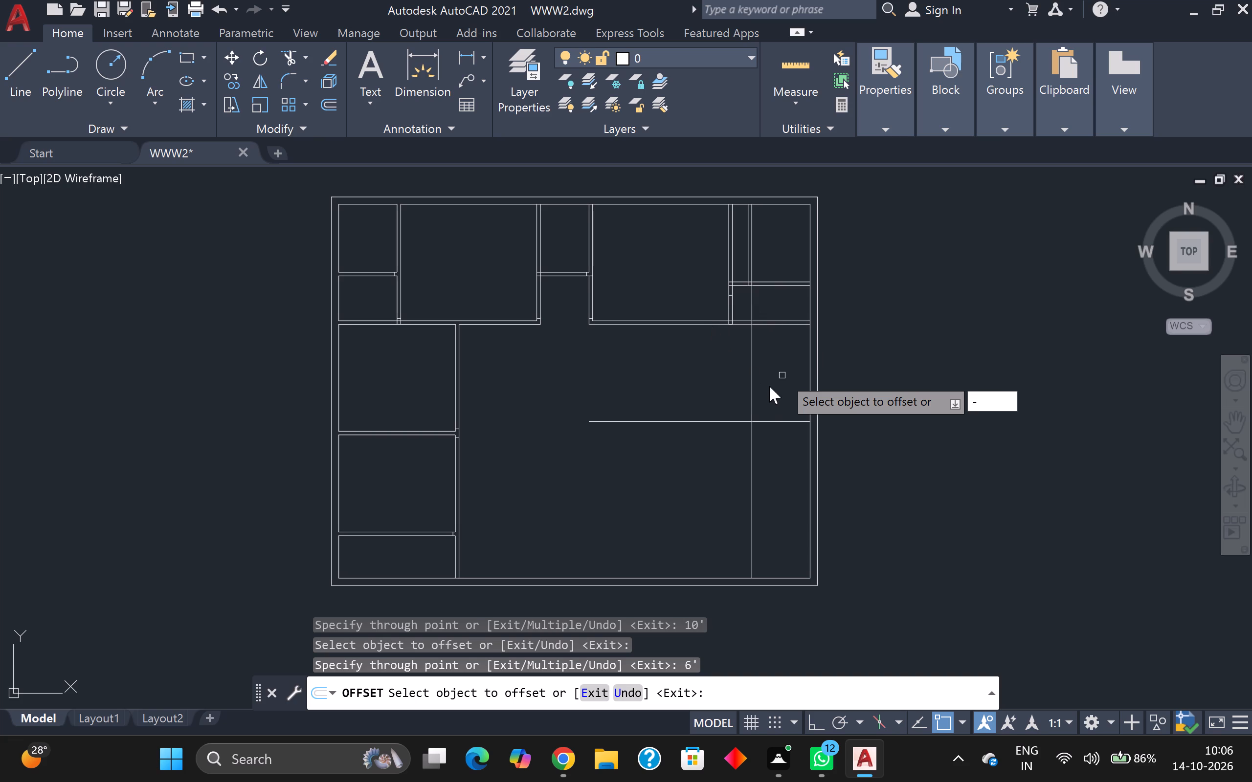
# Offset the new vertical line 4.5 inches to the left and the new horizontal line 4.5 inches downward to form double-line partitions.
pyautogui.click(750, 376)
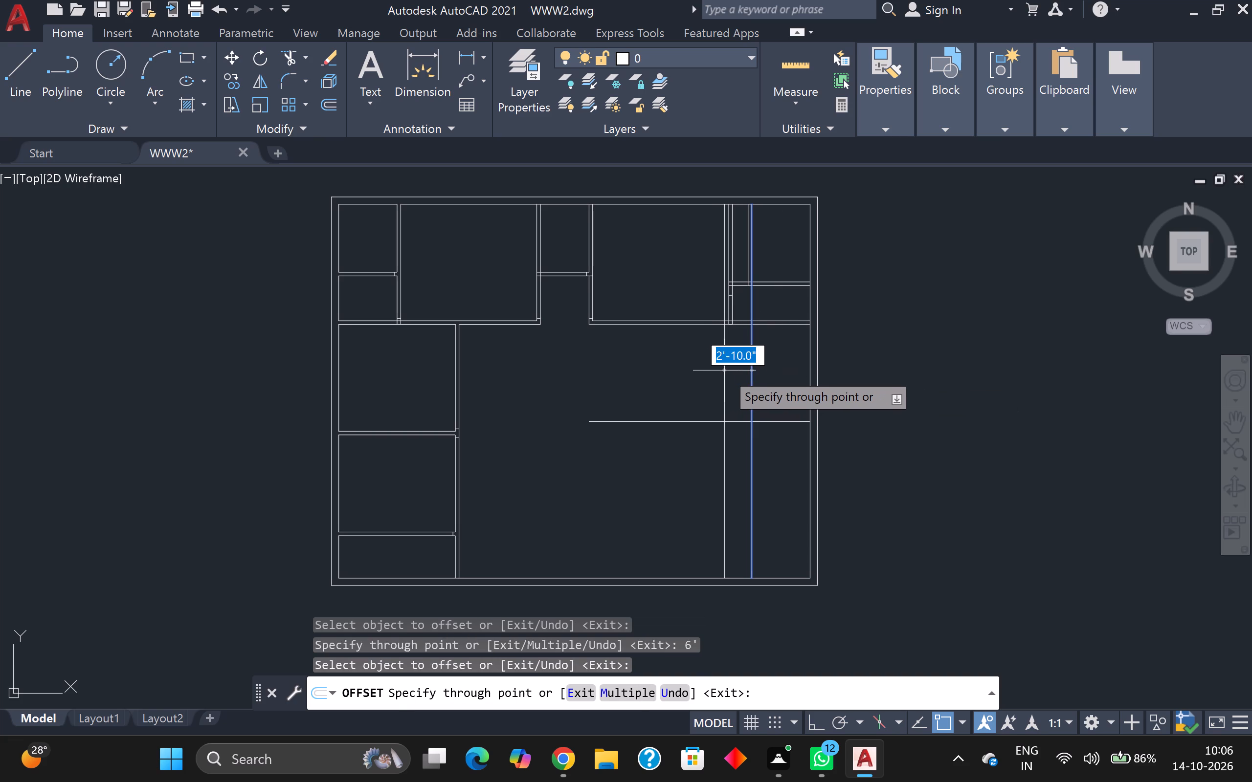
pyautogui.press('4')
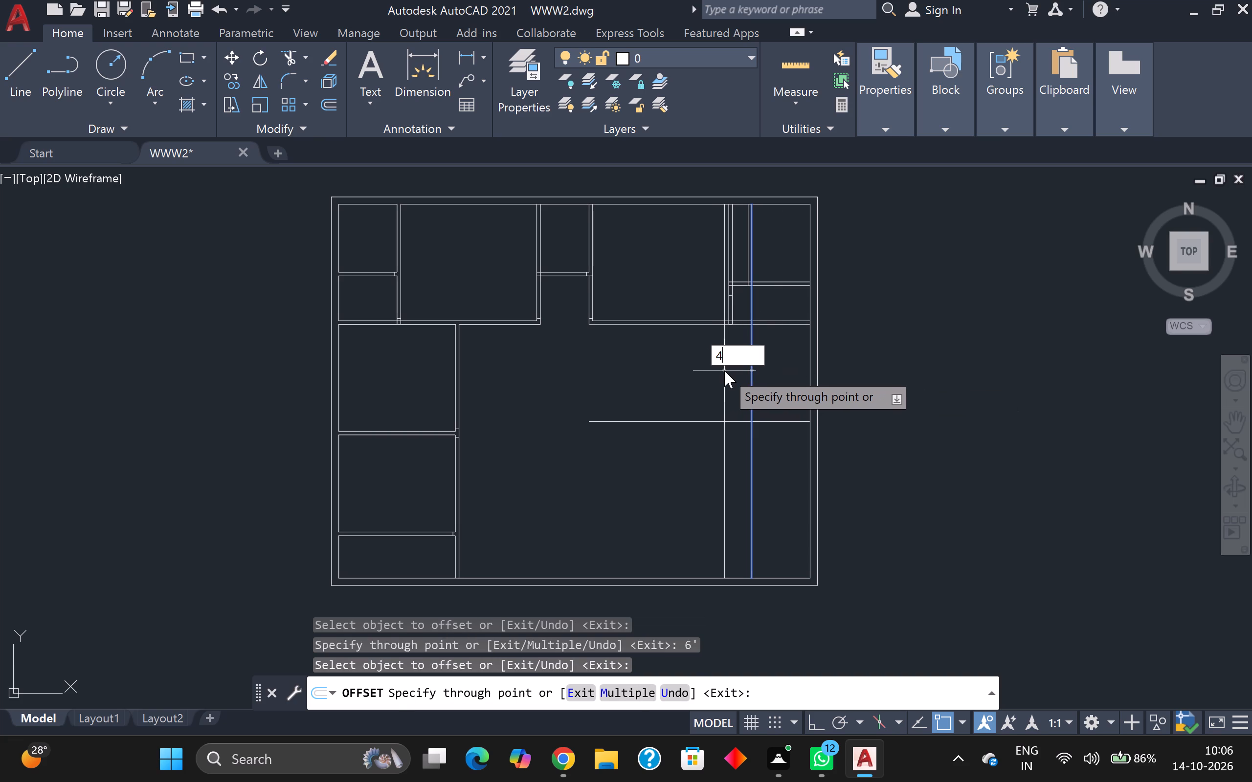
pyautogui.write('.5')
pyautogui.press('Return')
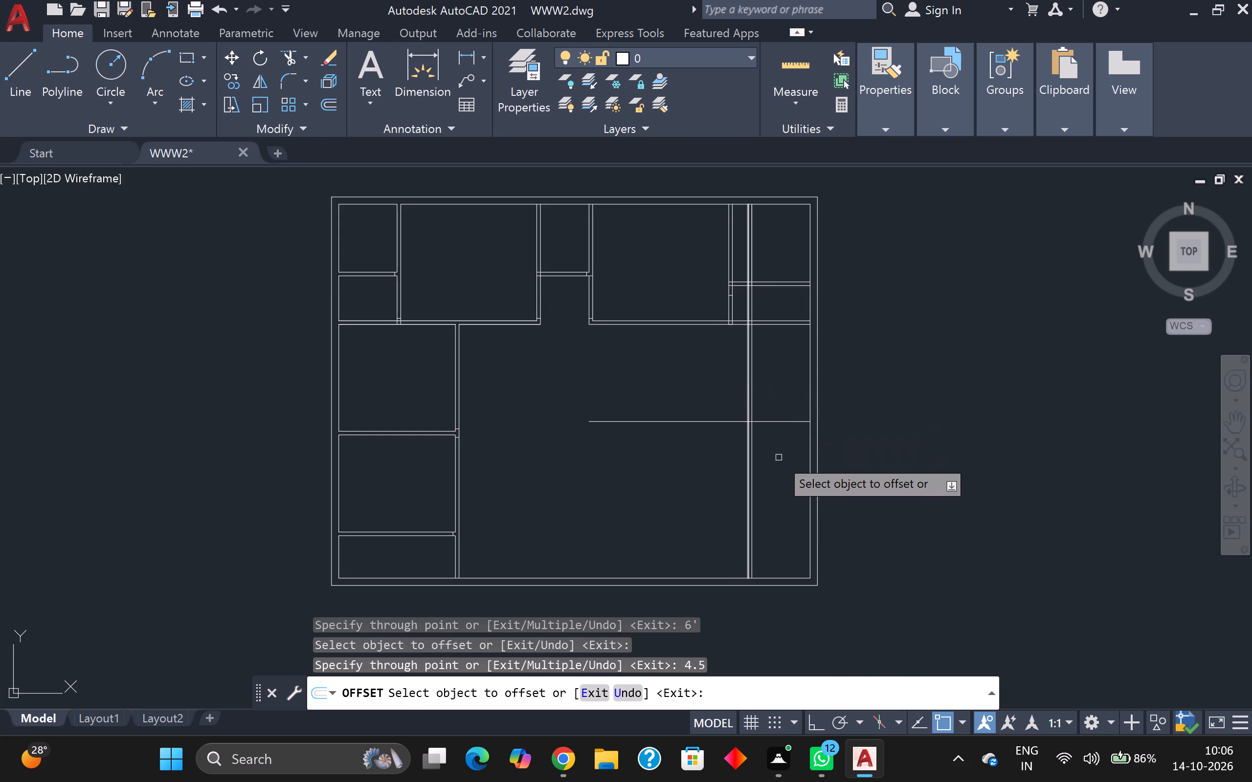
pyautogui.scroll(-1, 775, 437)
pyautogui.click(780, 425)
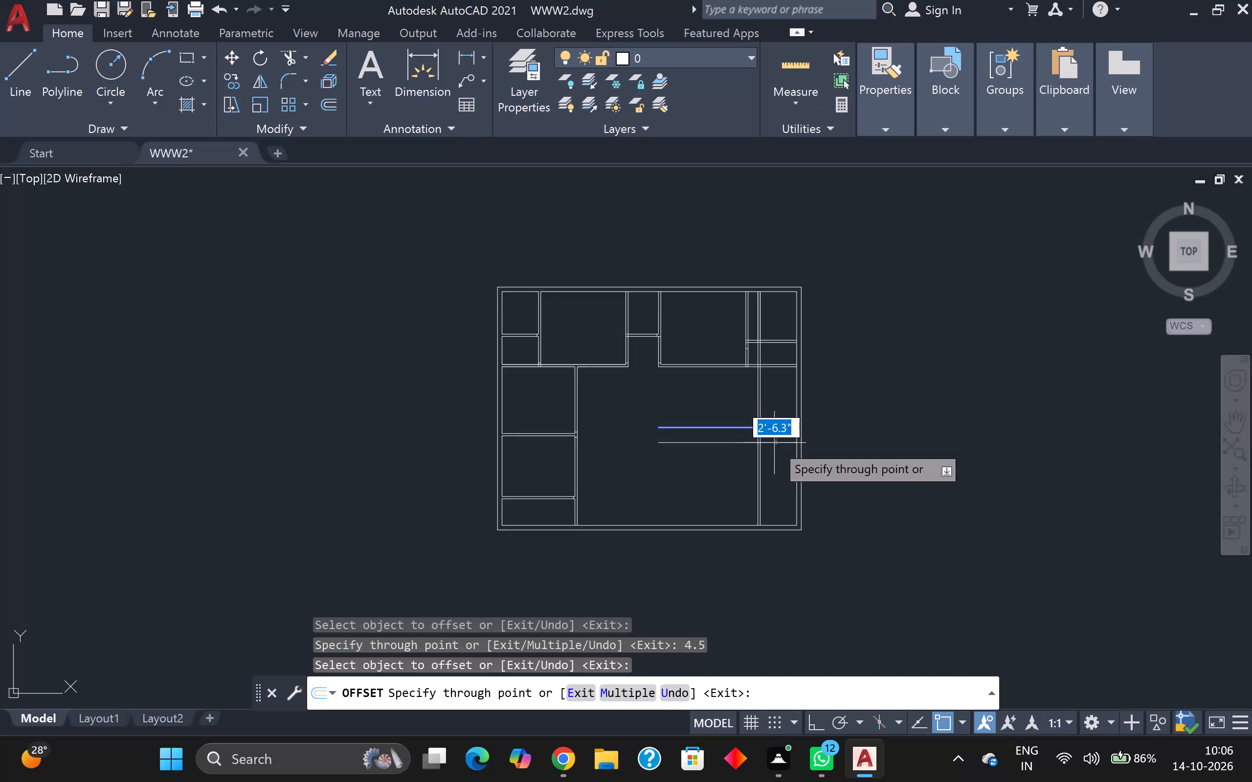
pyautogui.write('4.5')
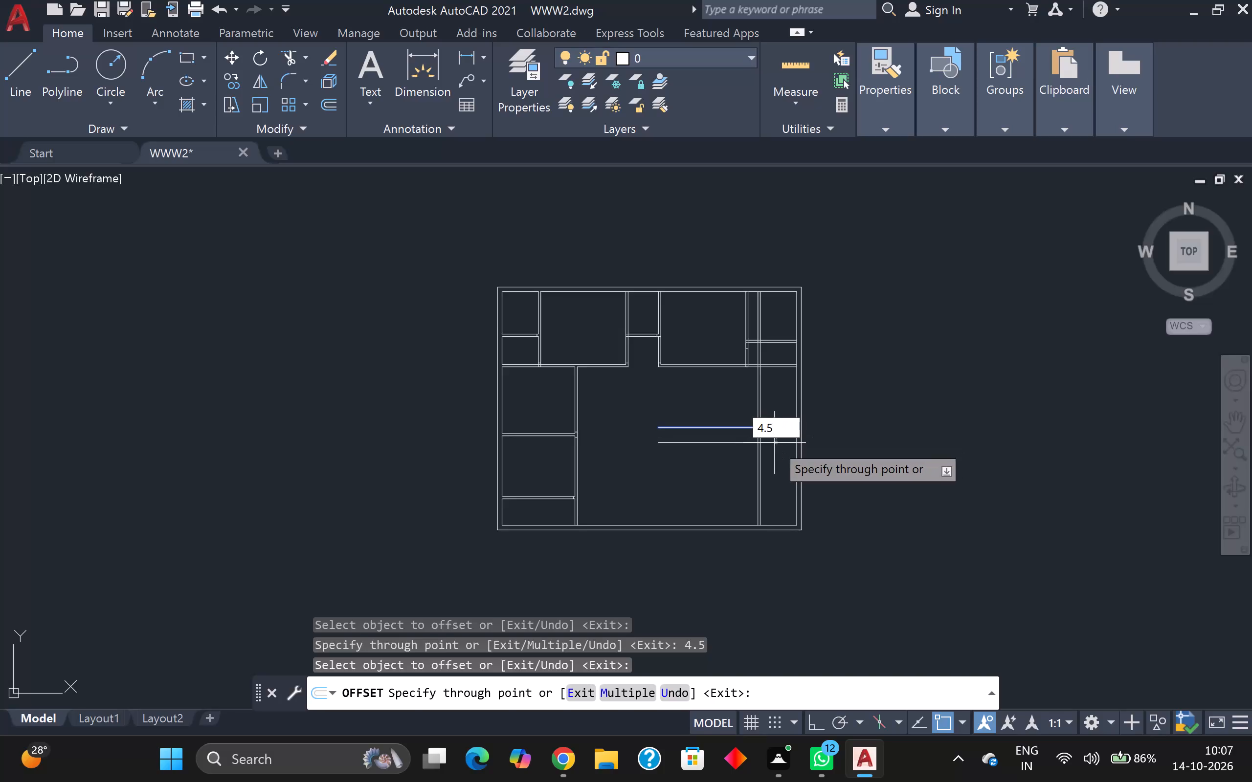
pyautogui.press('Return')
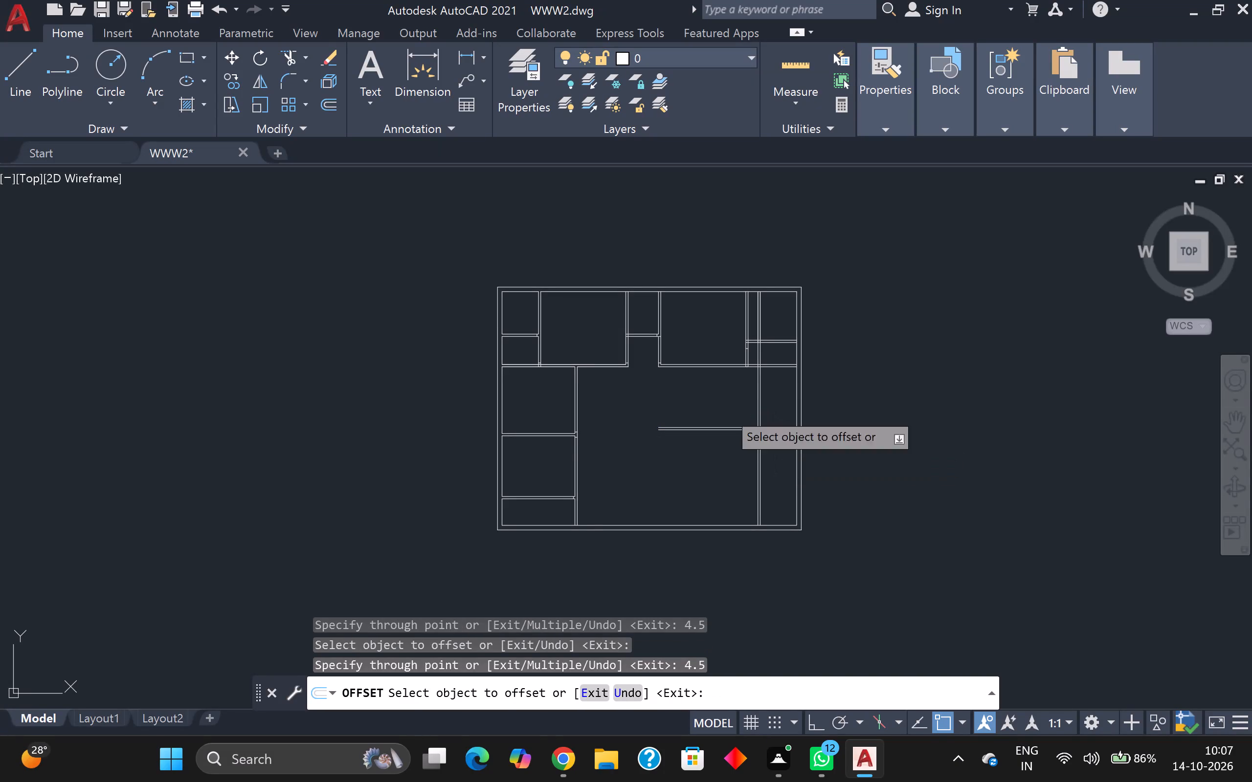
# Trim the horizontal partition lines left of the new vertical partition and the vertical partition lines below the horizontal one.
pyautogui.click(288, 60)
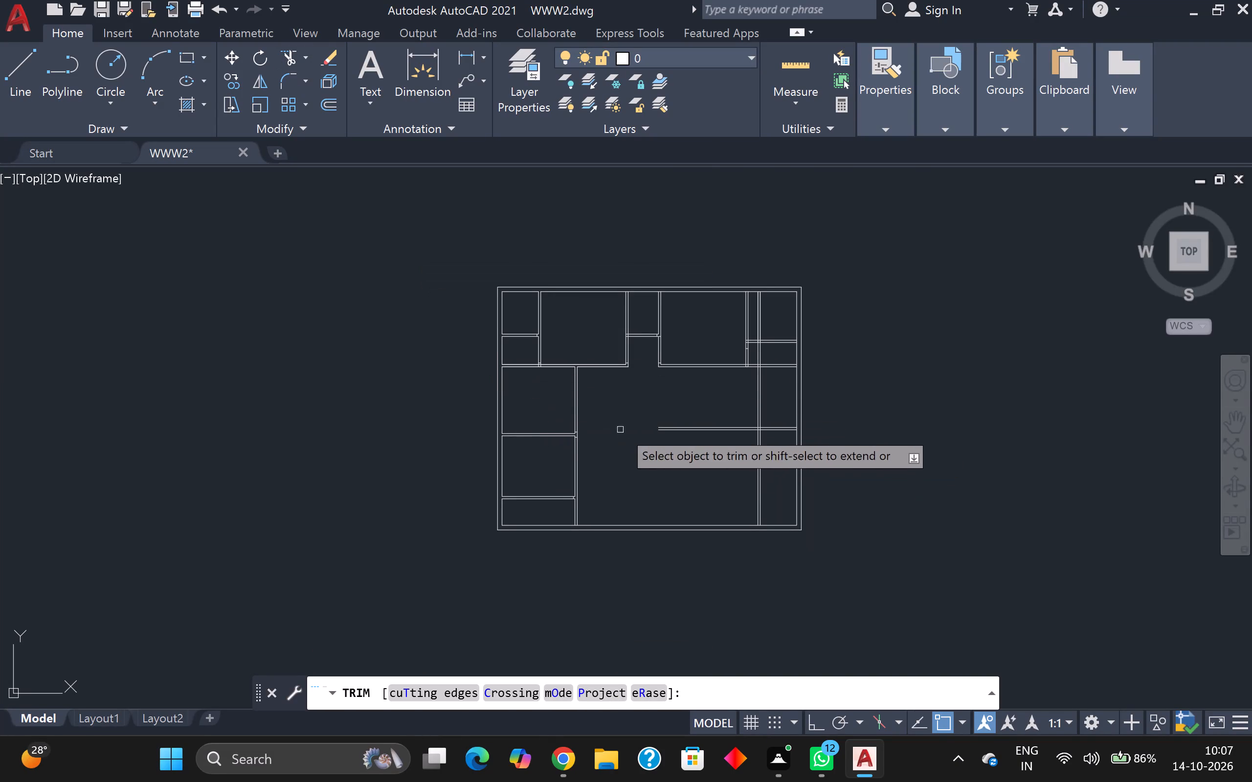
pyautogui.click(716, 410)
pyautogui.click(723, 464)
pyautogui.scroll(-1, 725, 455)
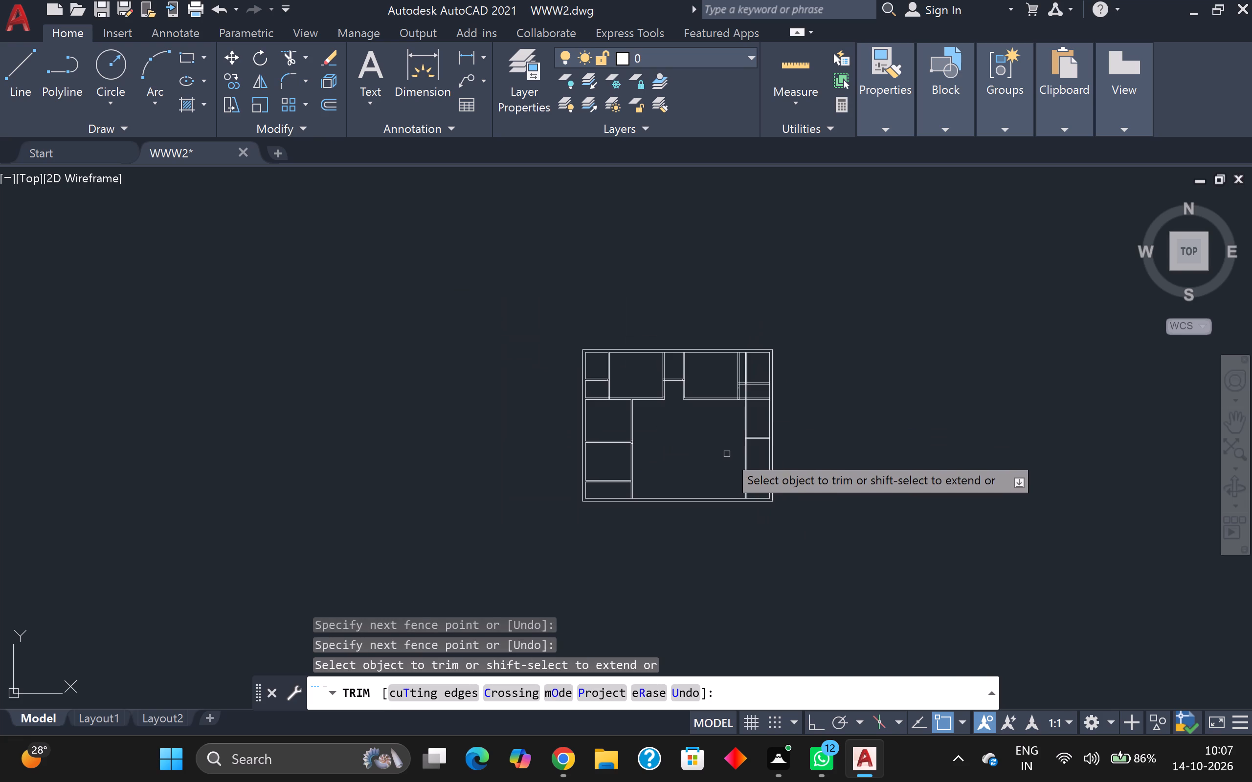
pyautogui.scroll(3, 754, 470)
pyautogui.click(755, 440)
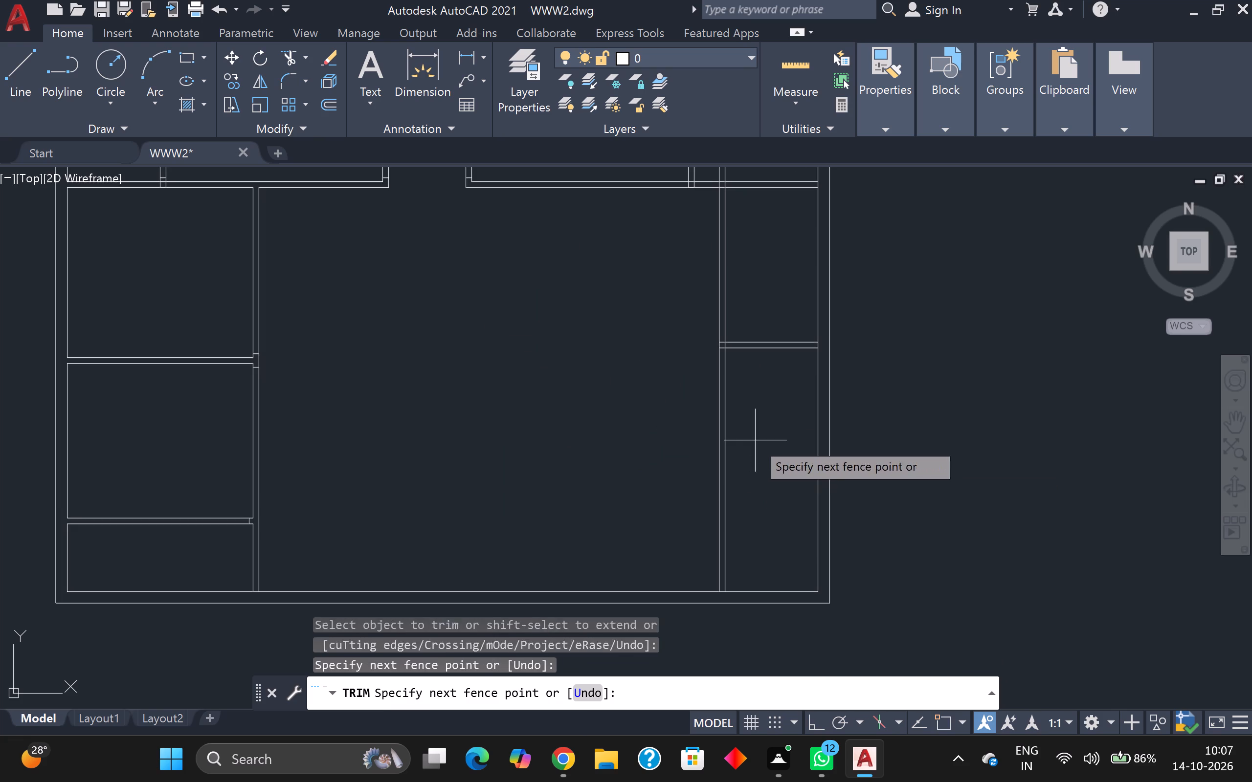
pyautogui.click(696, 434)
pyautogui.scroll(-3, 706, 422)
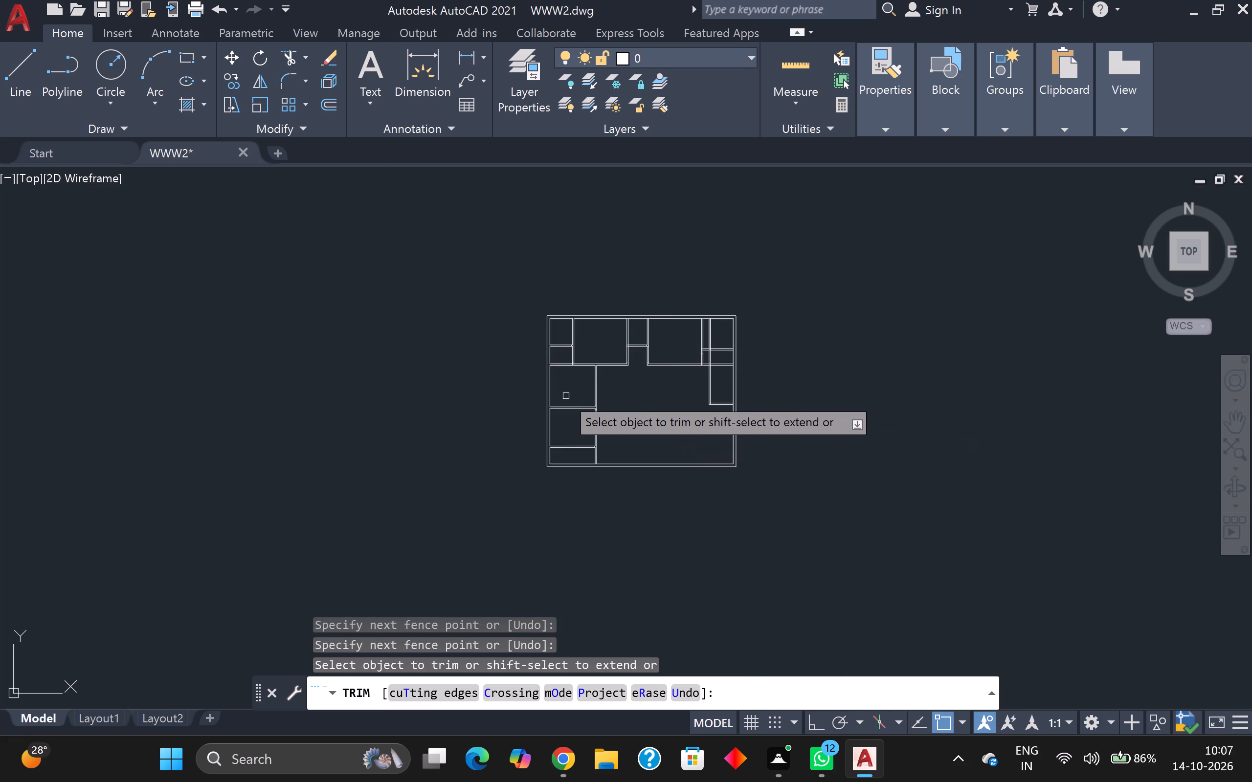
pyautogui.press('Escape')
# Offset the left line of the new vertical partition 12' to the left.
pyautogui.press('o')
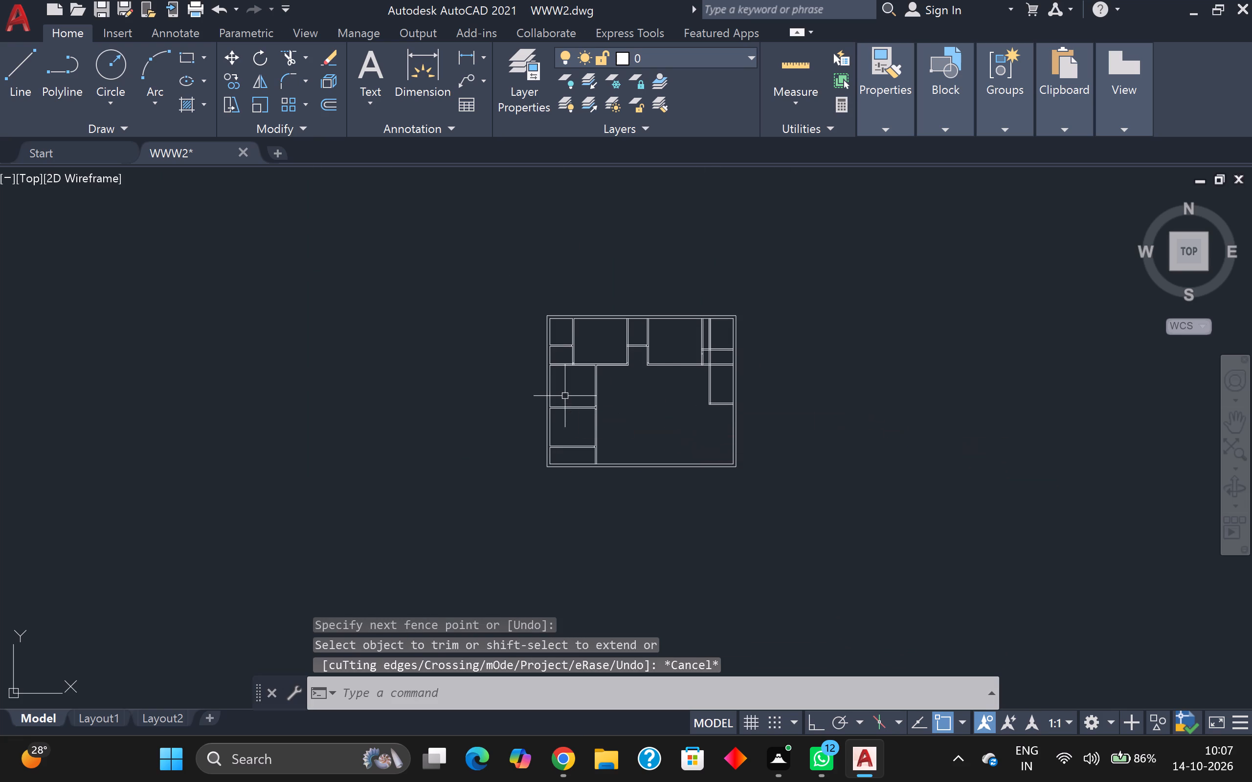
pyautogui.press('Return')
pyautogui.press('Return')
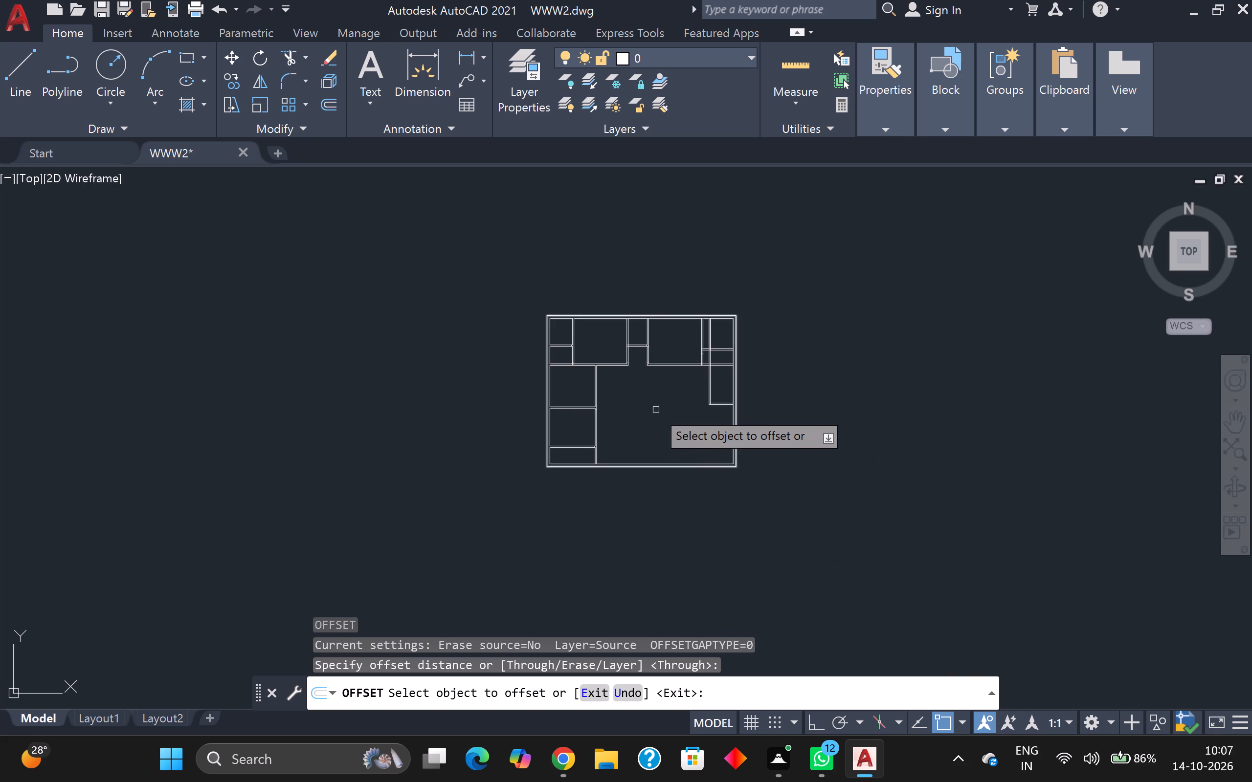
pyautogui.scroll(1, 655, 409)
pyautogui.scroll(-2, 655, 408)
pyautogui.scroll(4, 645, 400)
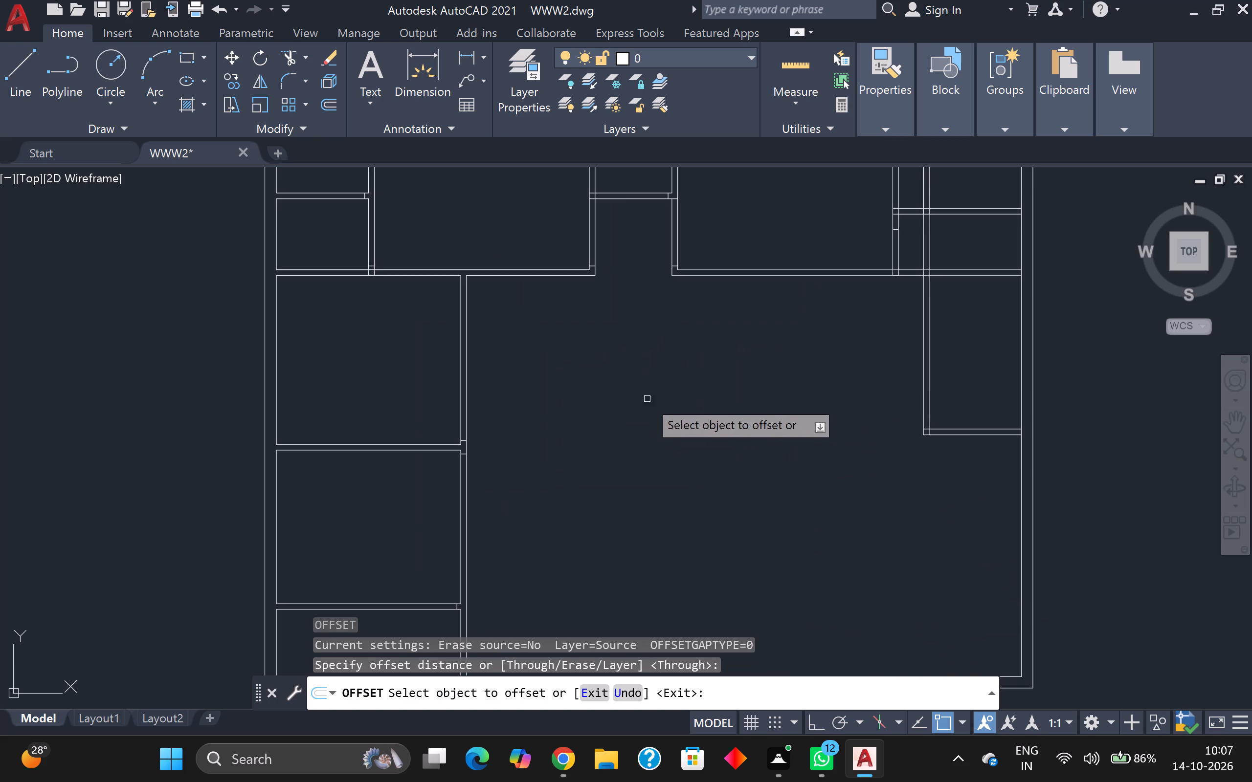
pyautogui.click(924, 392)
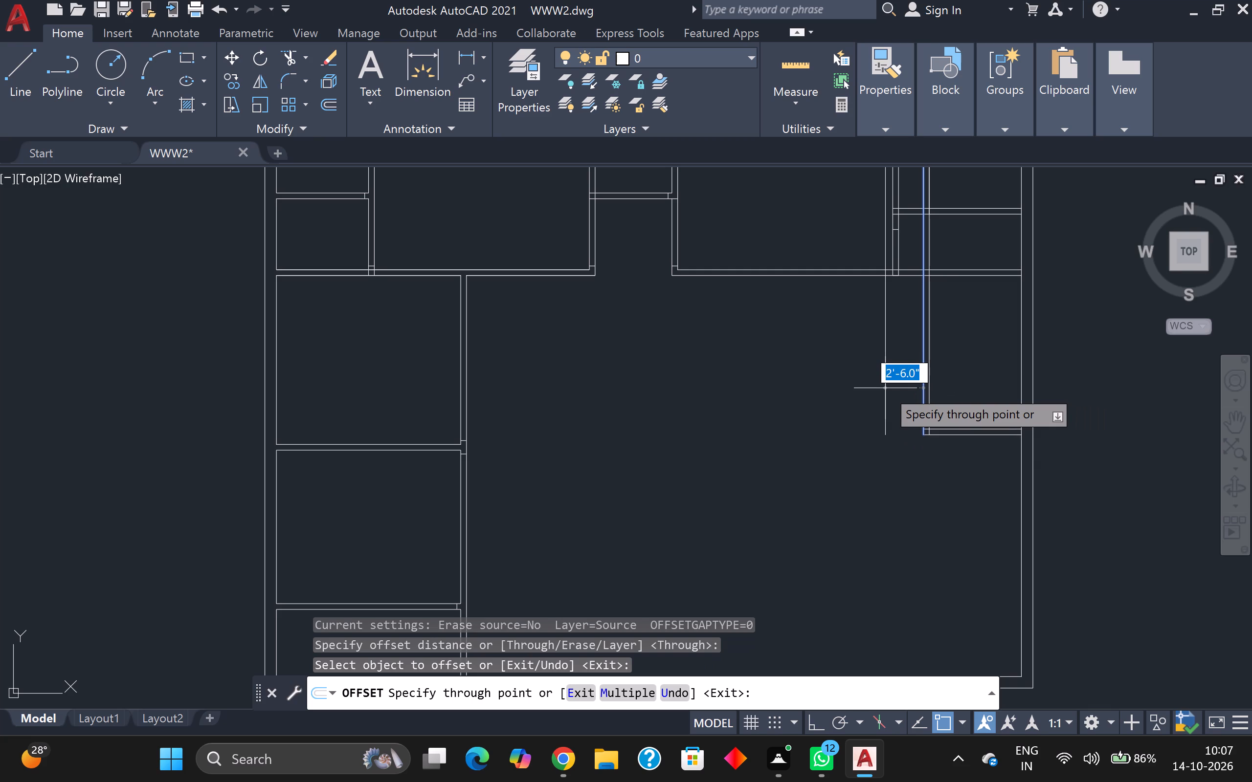
pyautogui.write("12'")
pyautogui.press('Return')
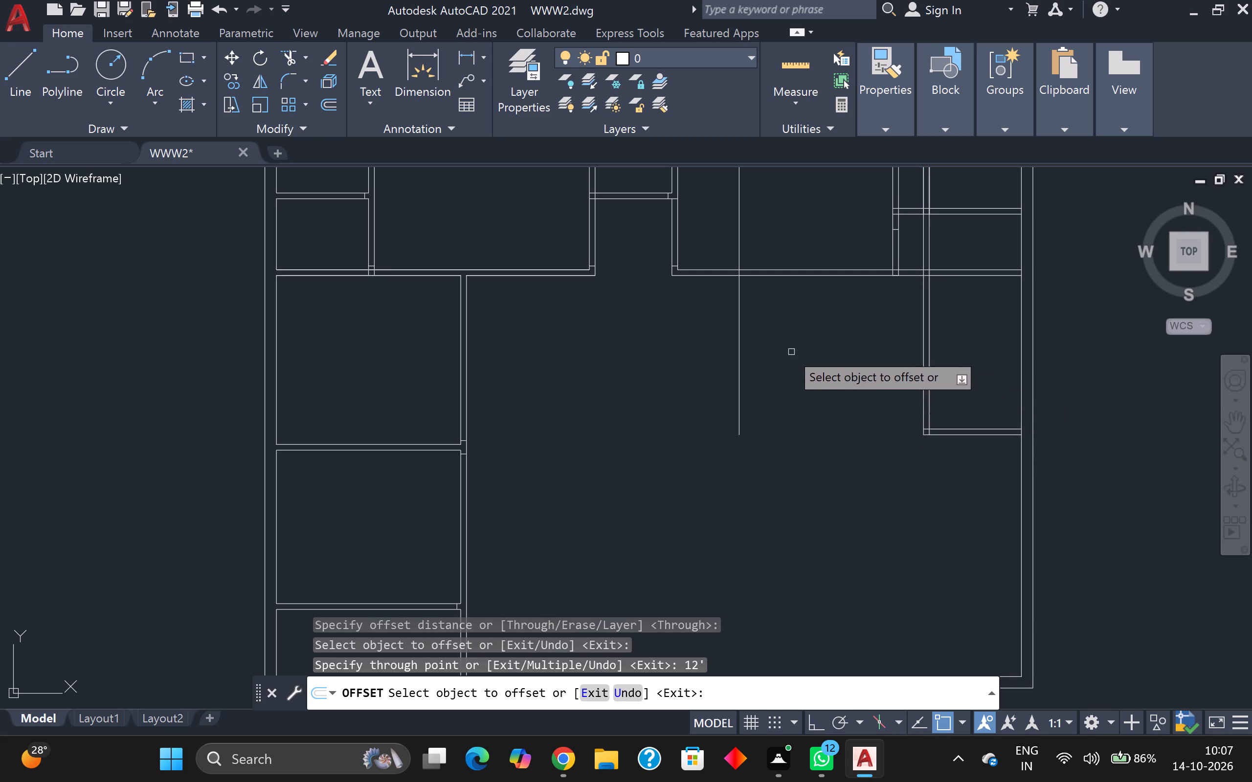
# Offset the new vertical line 4.5 inches to the left to give the partition its thickness.
pyautogui.click(736, 326)
pyautogui.click(742, 332)
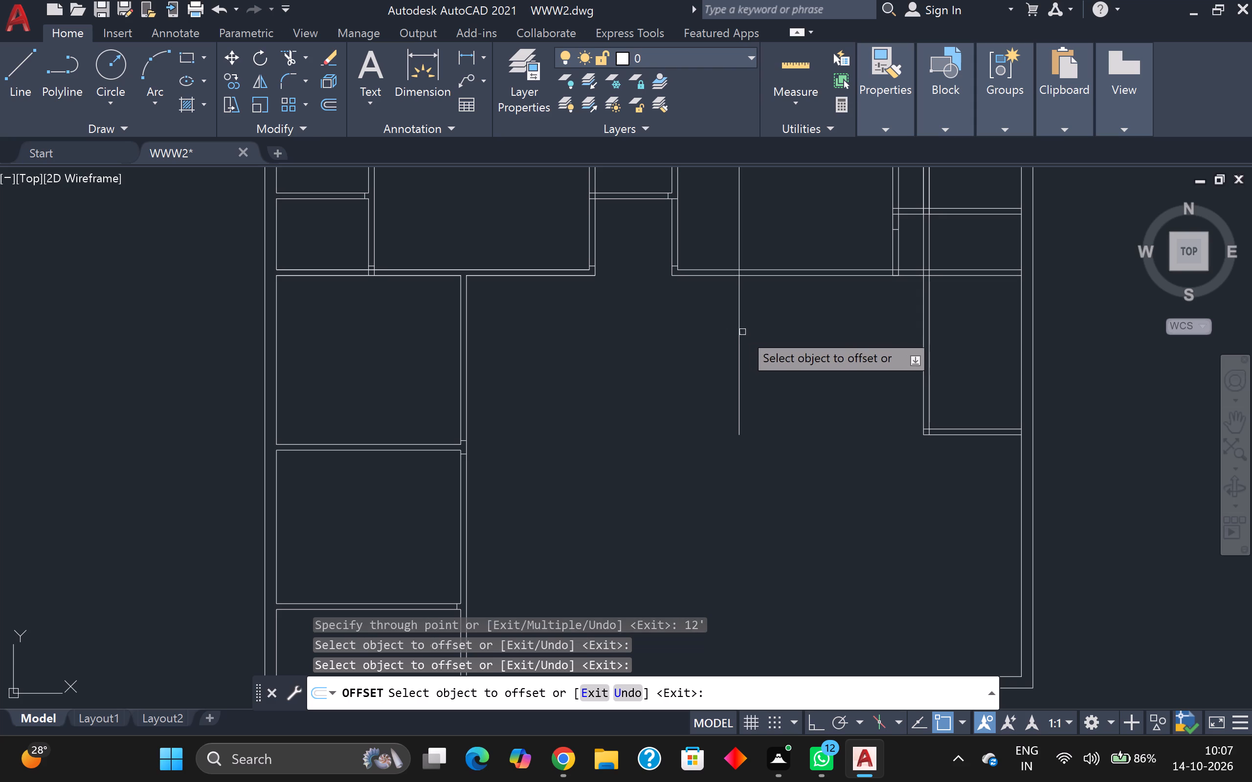
pyautogui.click(738, 331)
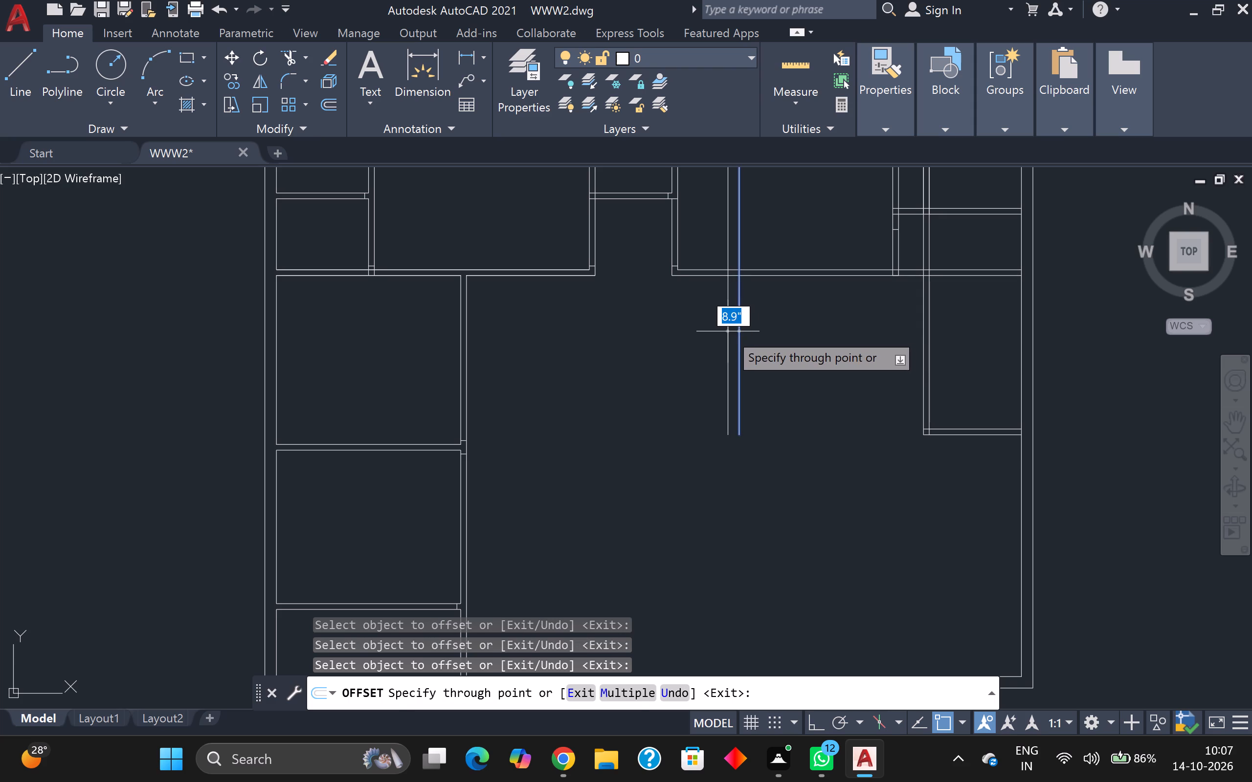
pyautogui.write('4.5')
pyautogui.press('Return')
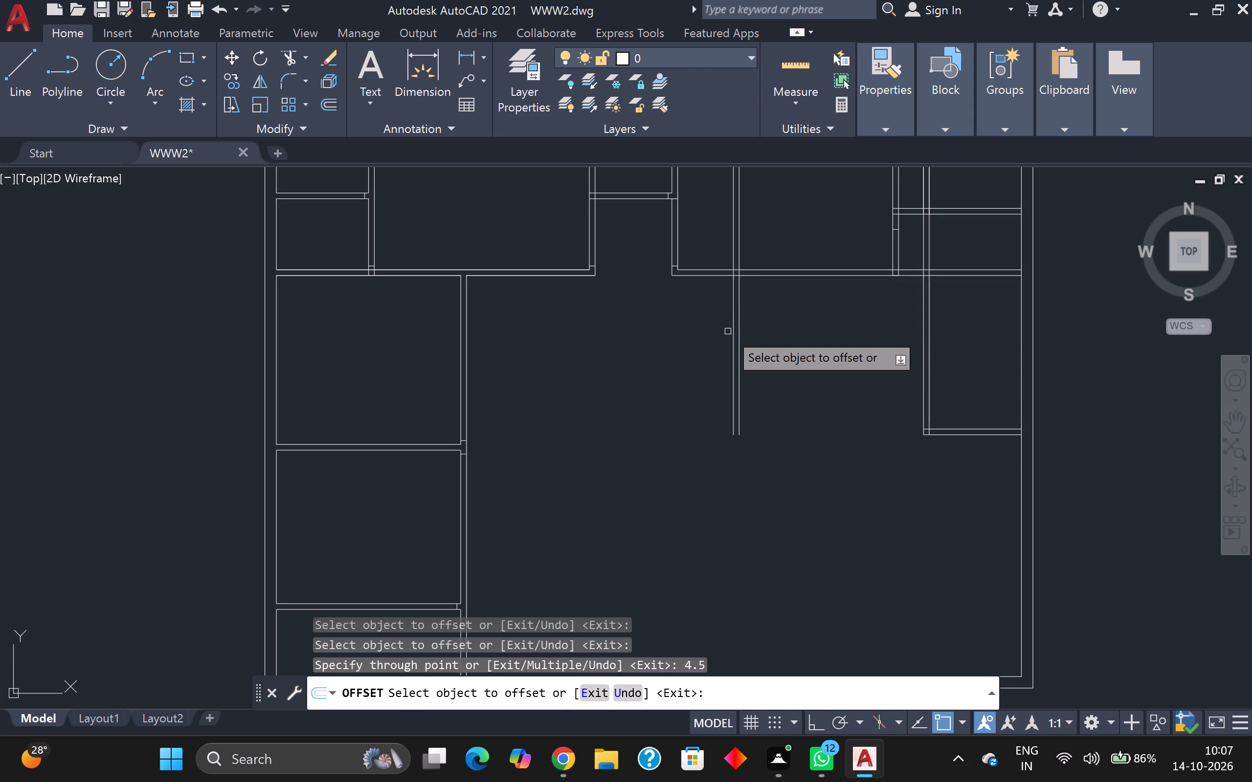
# Offset the lower line of the extended horizontal partition below the large upper-right room 12' downward.
pyautogui.click(827, 273)
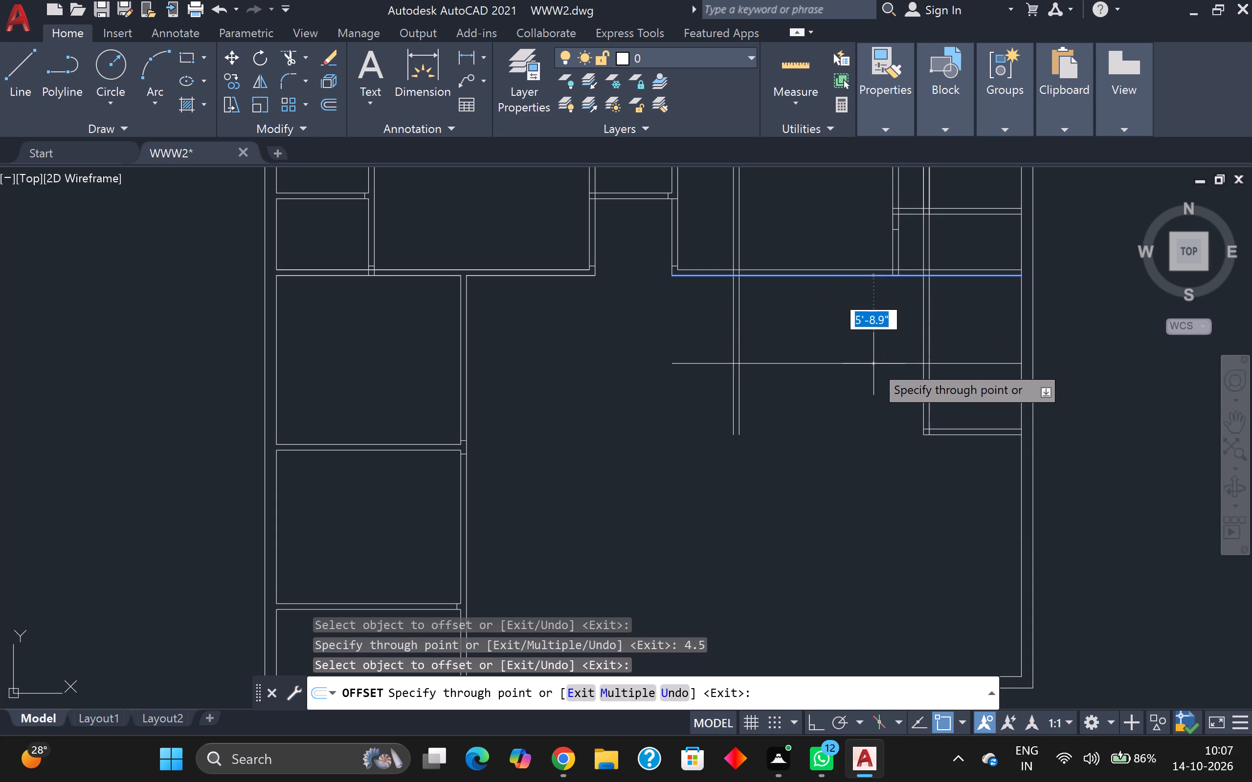
pyautogui.write("12'")
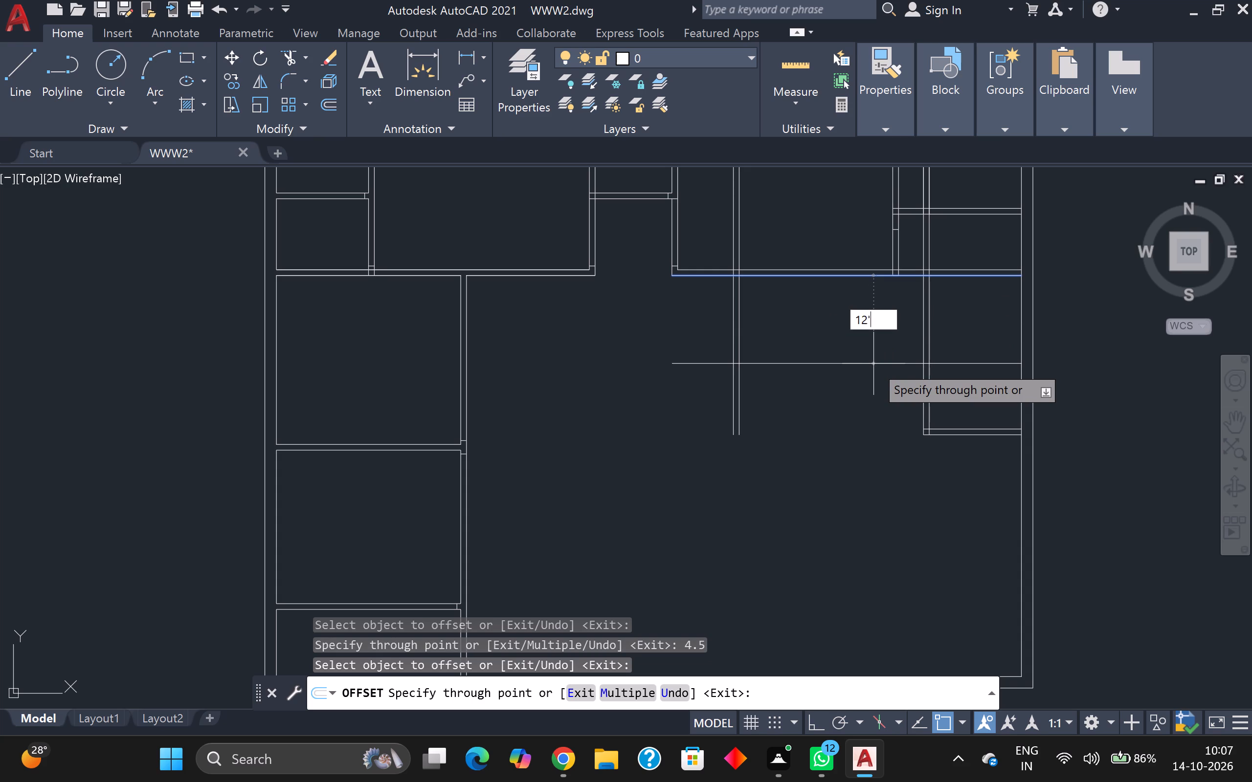
pyautogui.press('Return')
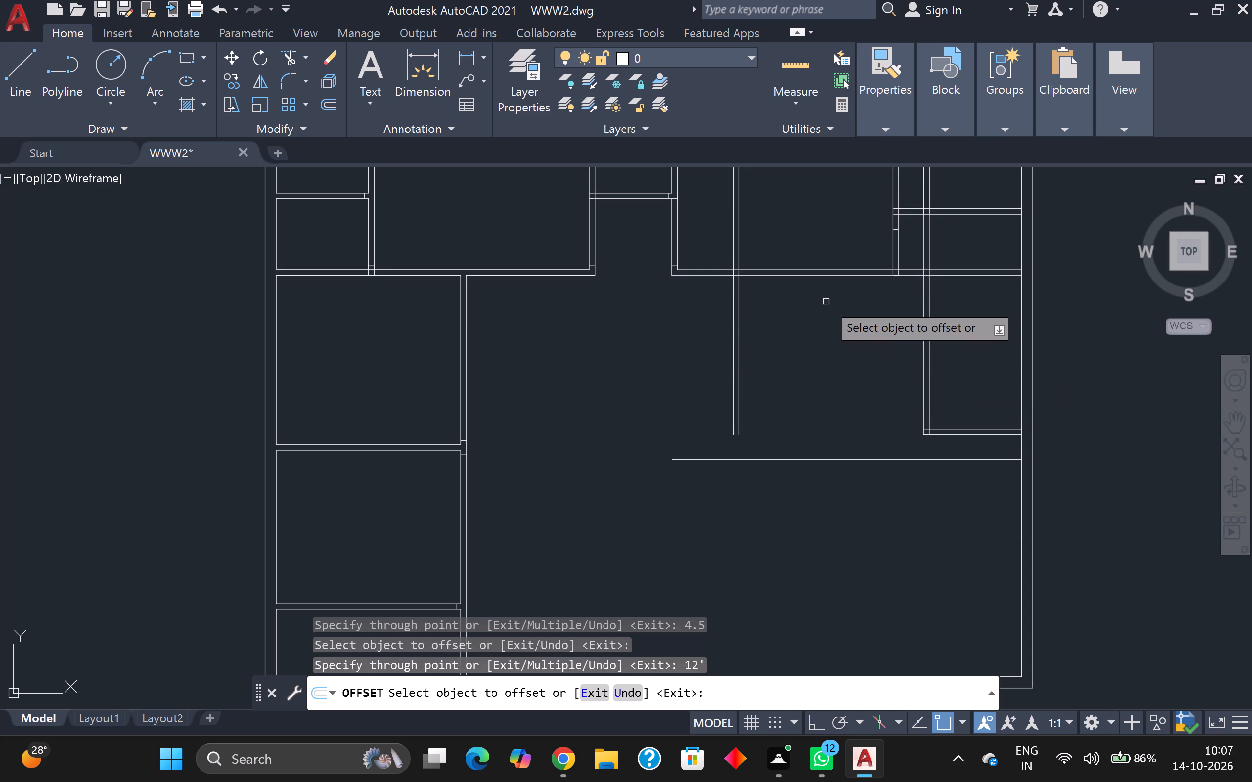
# Offset the new horizontal line 4.5 inches downward to give the partition its thickness.
pyautogui.click(858, 458)
pyautogui.moveTo(851, 464); pyautogui.dragTo(841, 467, button='right')
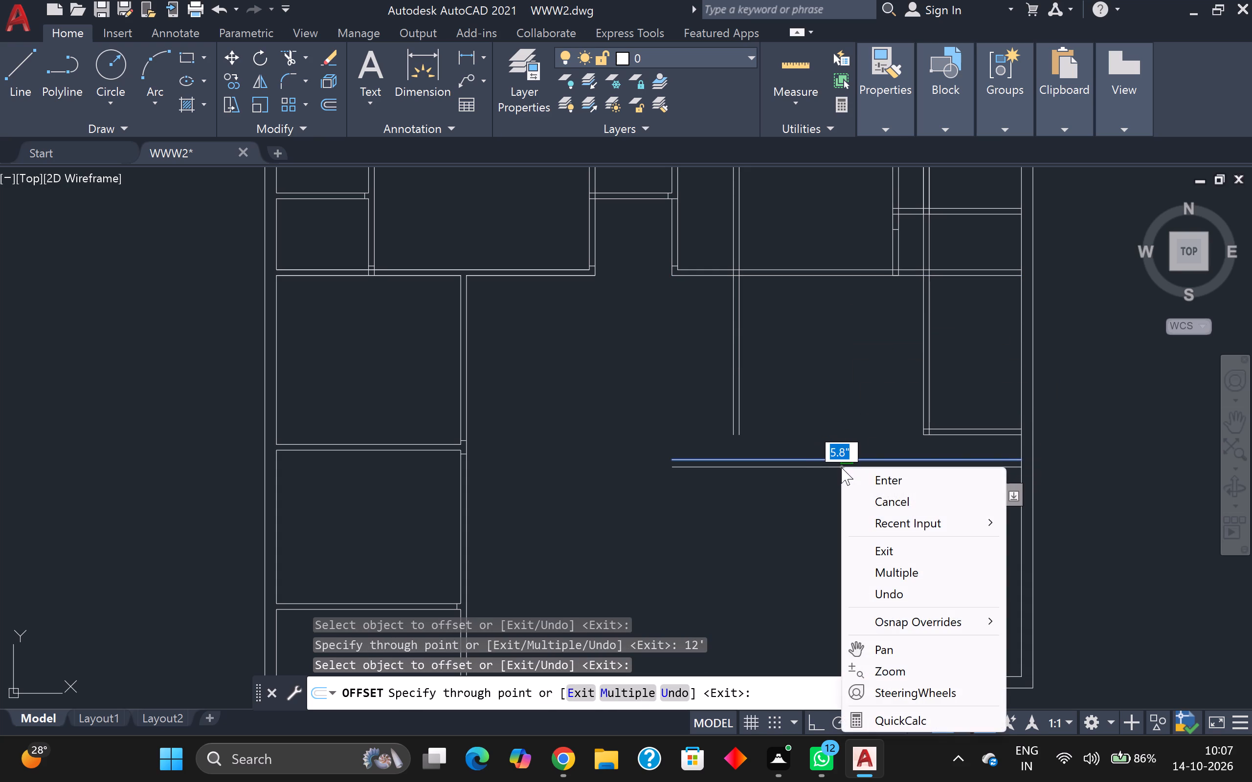
pyautogui.click(814, 420)
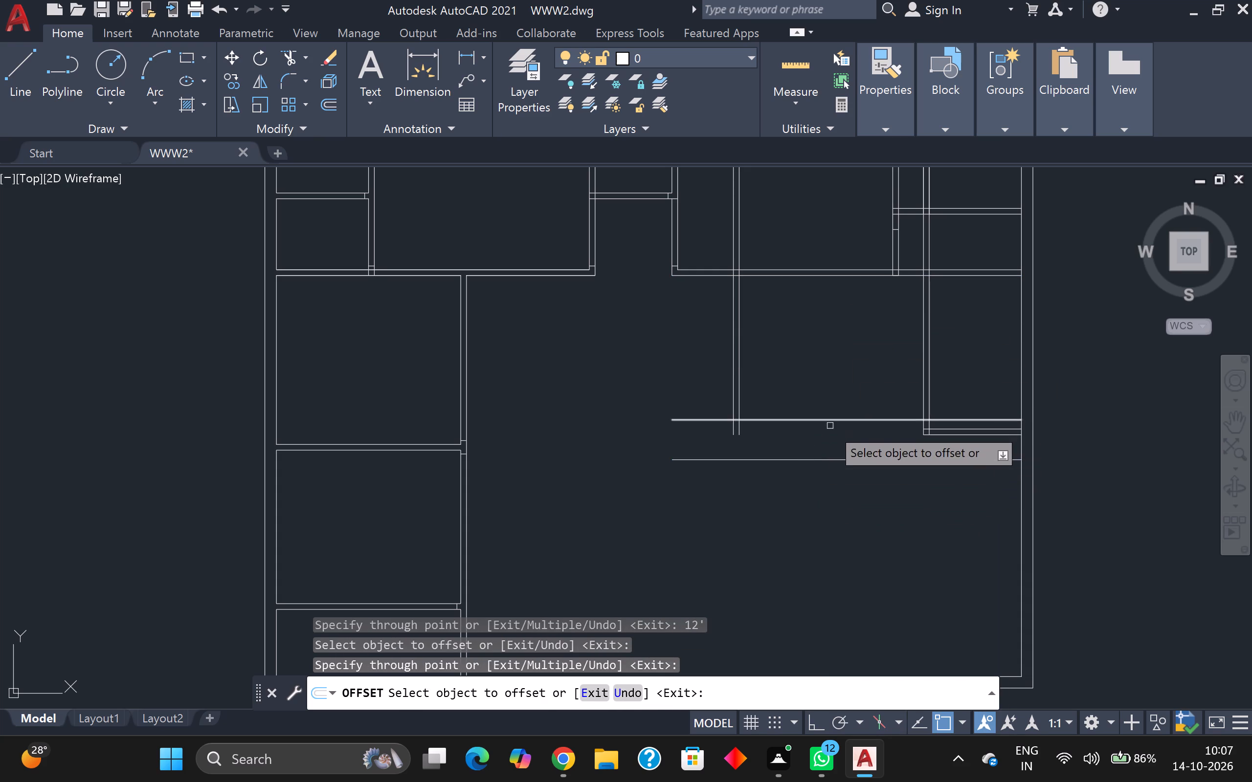
pyautogui.click(818, 460)
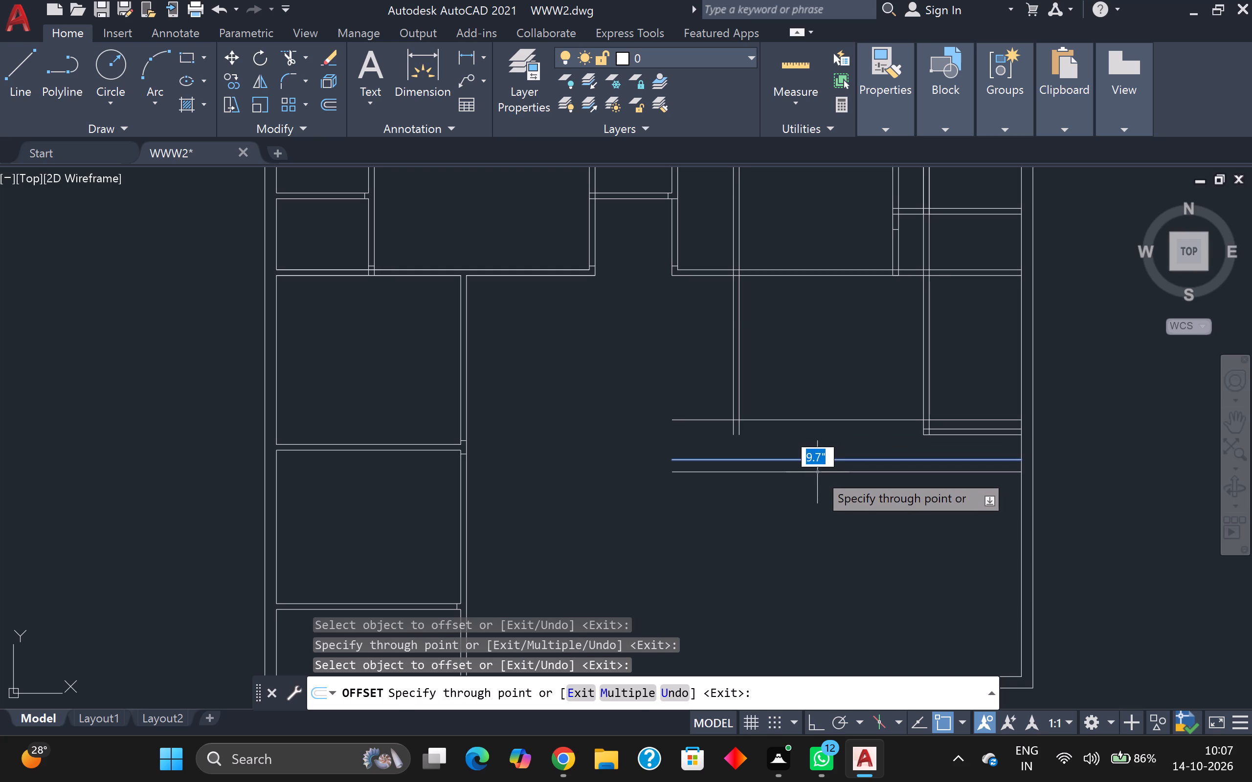
pyautogui.press('4')
pyautogui.write('.5')
pyautogui.press('Return')
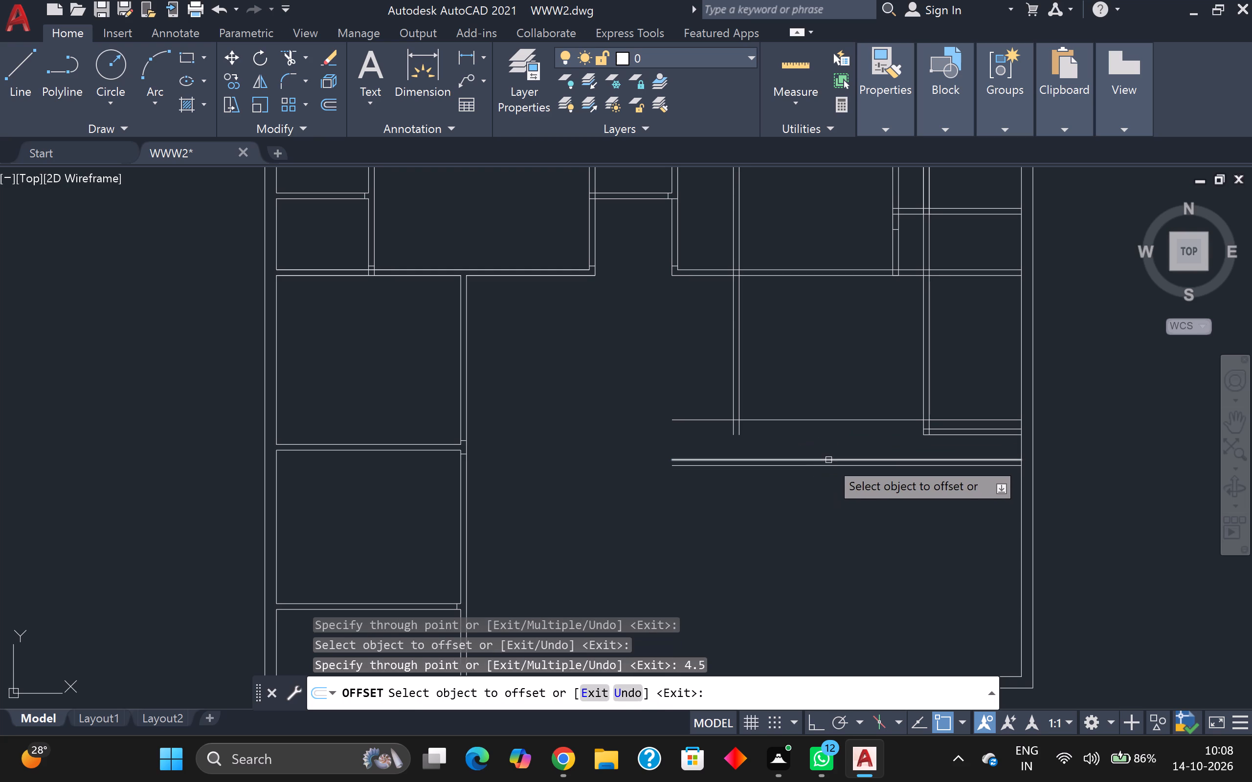
# Trim away the stray horizontal line between the two vertical partitions, left of the newest one, and inside its thickness.
pyautogui.scroll(1, 778, 444)
pyautogui.click(283, 57)
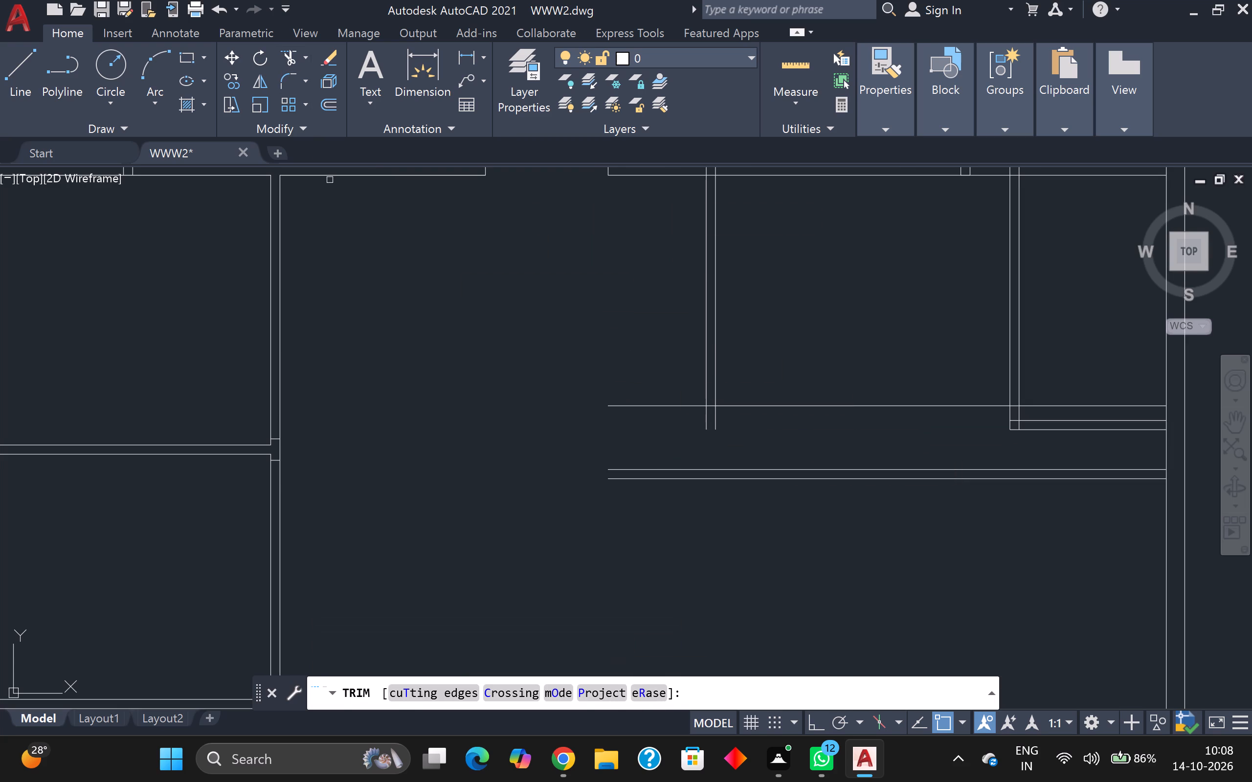
pyautogui.click(765, 407)
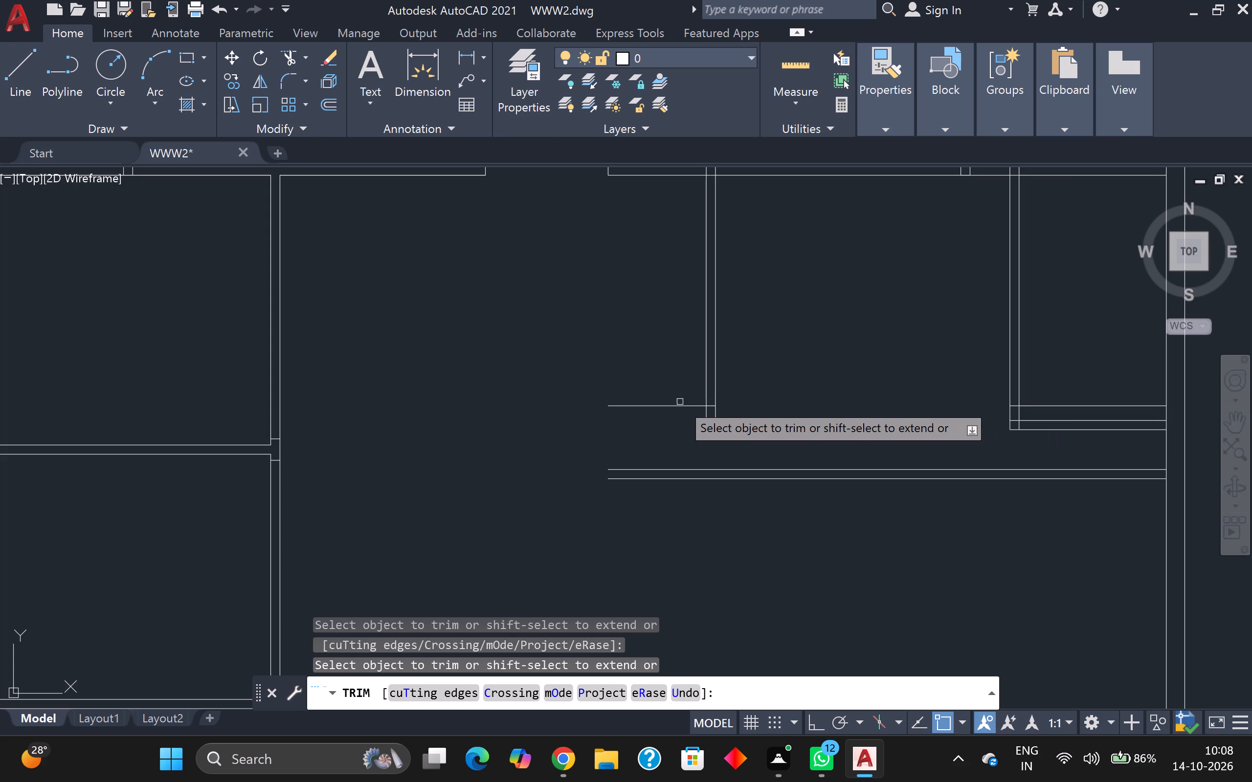
pyautogui.click(680, 402)
pyautogui.click(683, 411)
pyautogui.scroll(2, 716, 407)
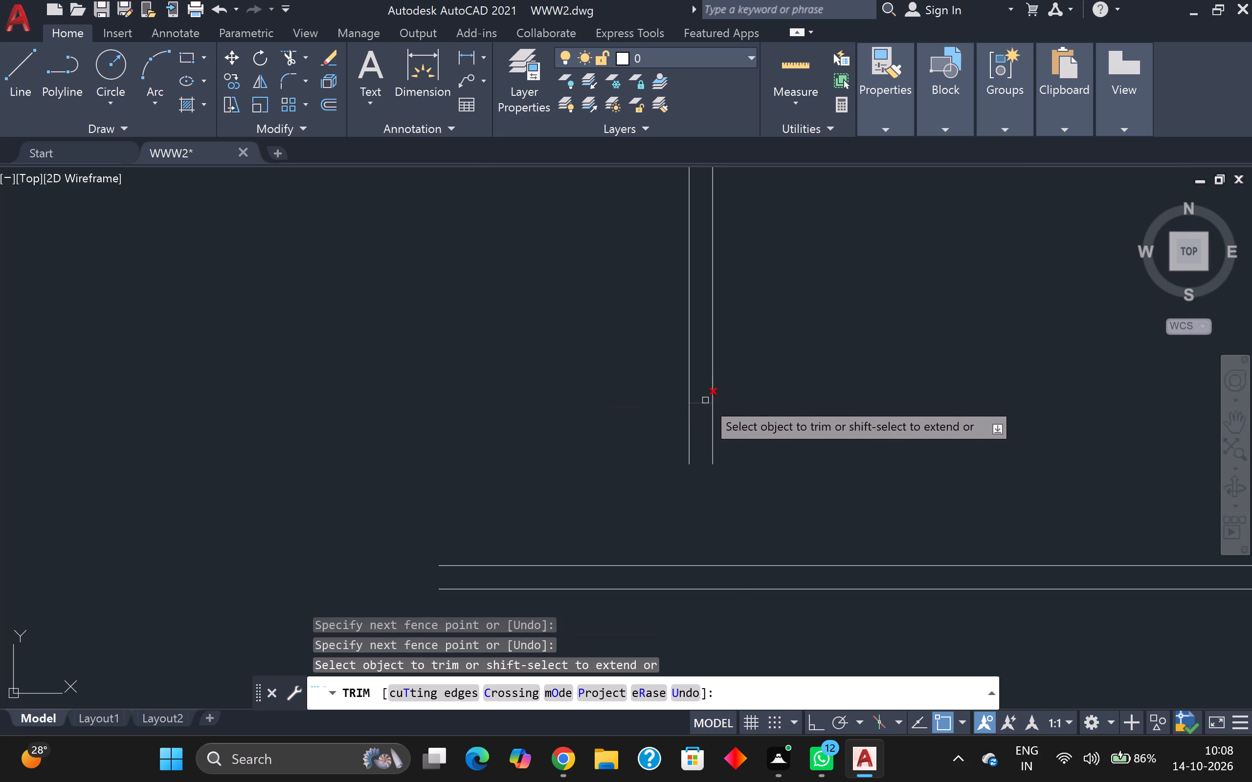
pyautogui.click(705, 399)
pyautogui.click(702, 409)
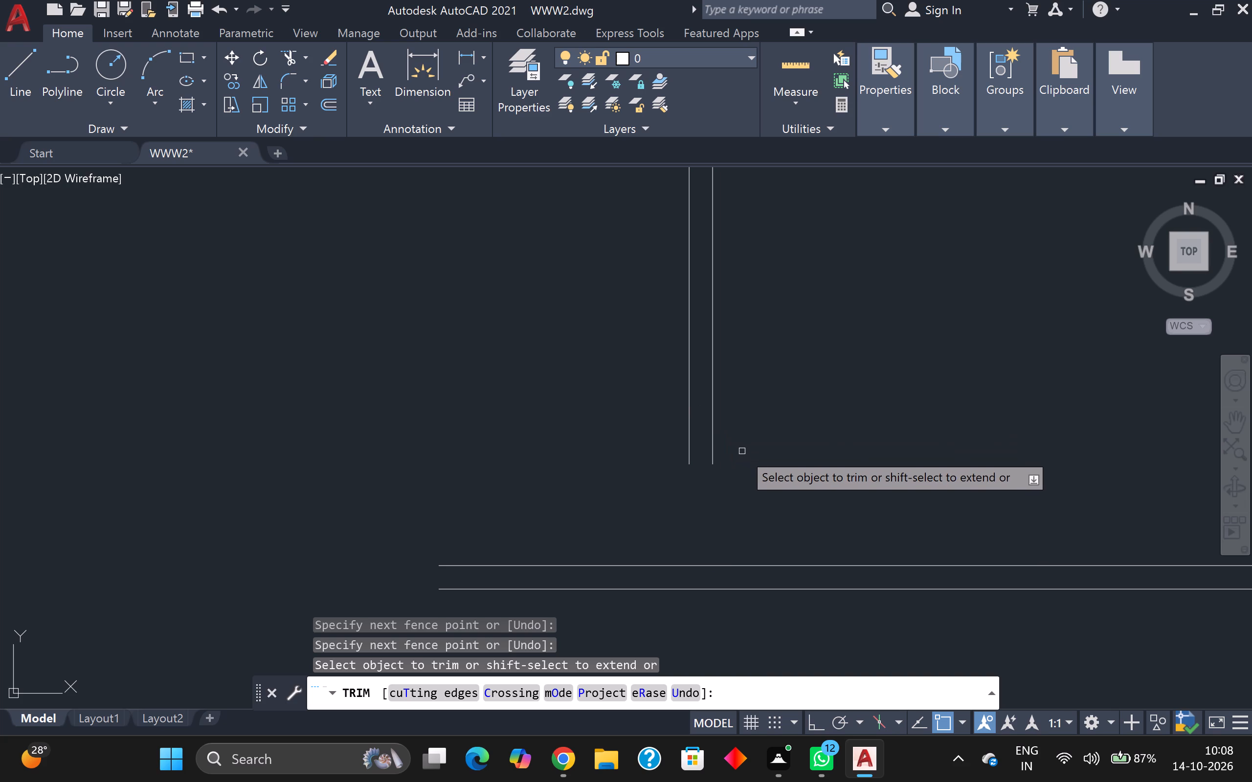
# Extend both lines of the newest vertical partition down to the upper line of the new horizontal partition.
pyautogui.keyDown('shift'); pyautogui.click(712, 429); pyautogui.keyUp('shift')
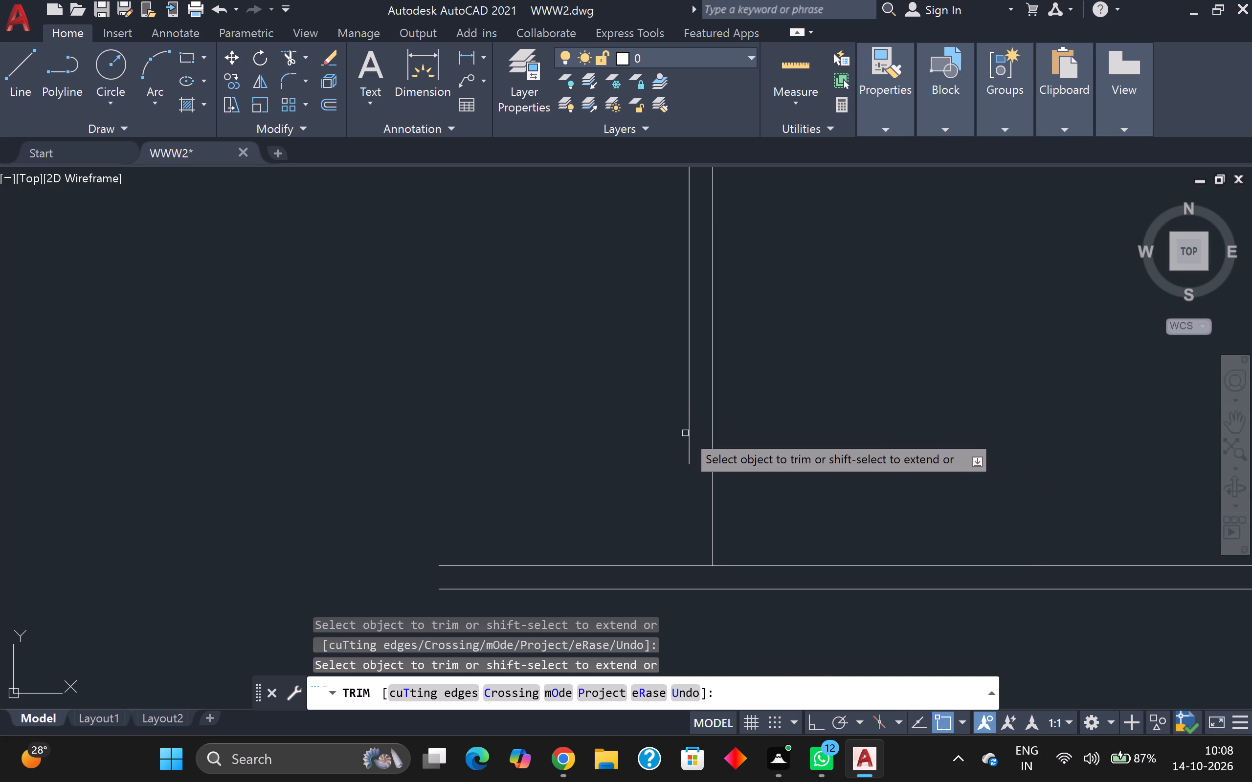
pyautogui.keyDown('shift'); pyautogui.click(690, 433); pyautogui.keyUp('shift')
pyautogui.scroll(-2, 683, 440)
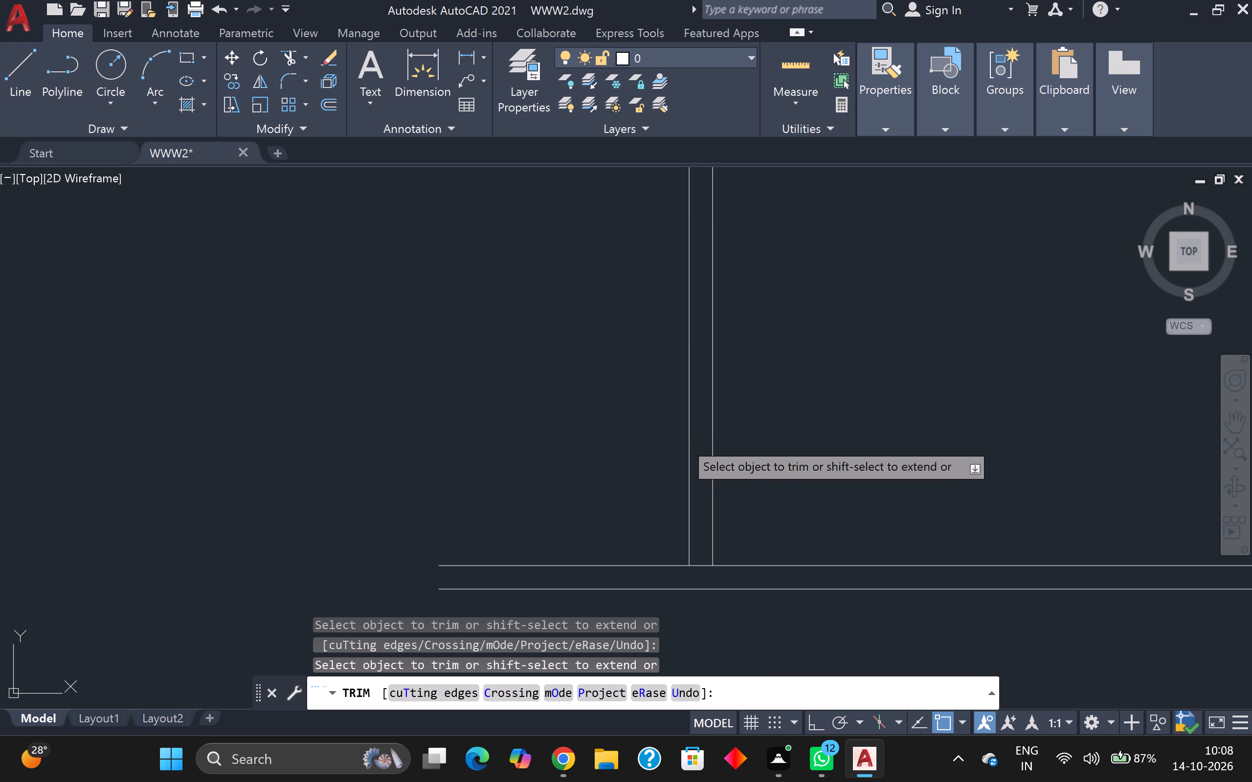
# Trim both new horizontal partition lines where they project left of the newest vertical partition.
pyautogui.scroll(-2, 683, 440)
pyautogui.scroll(1, 674, 460)
pyautogui.click(671, 437)
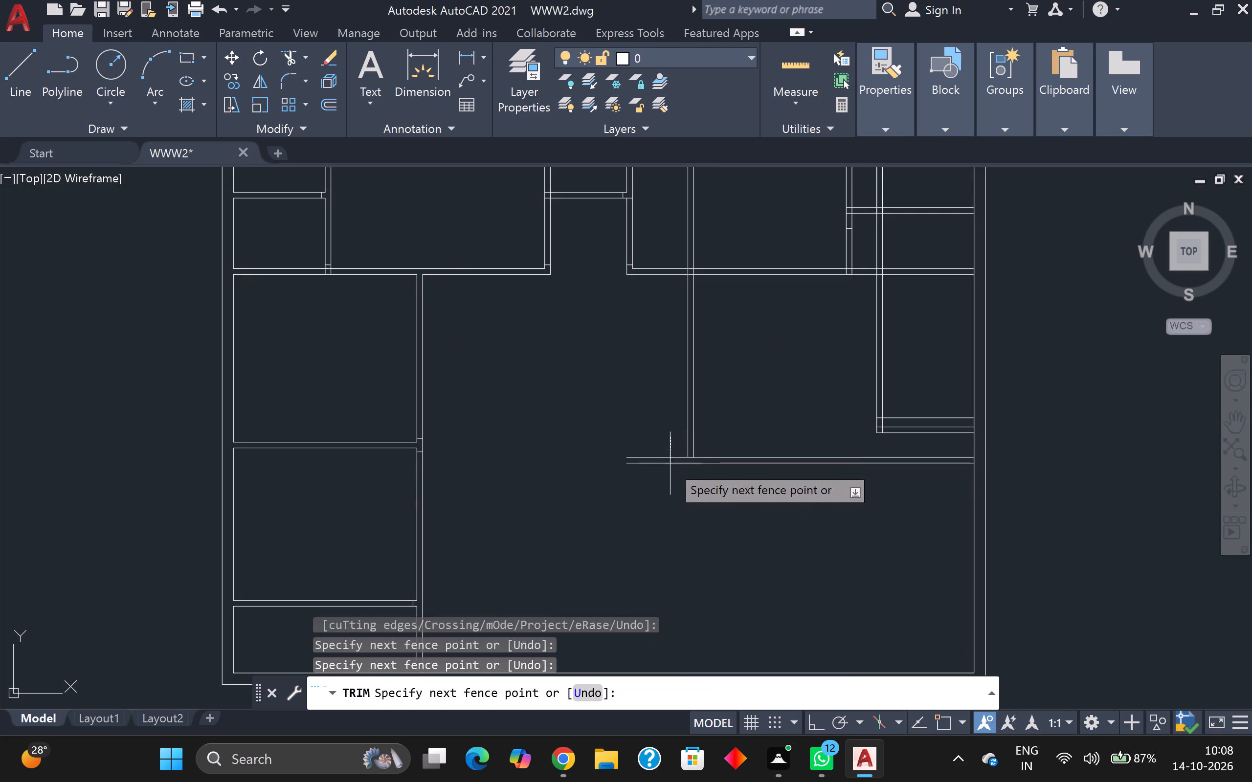
pyautogui.click(671, 467)
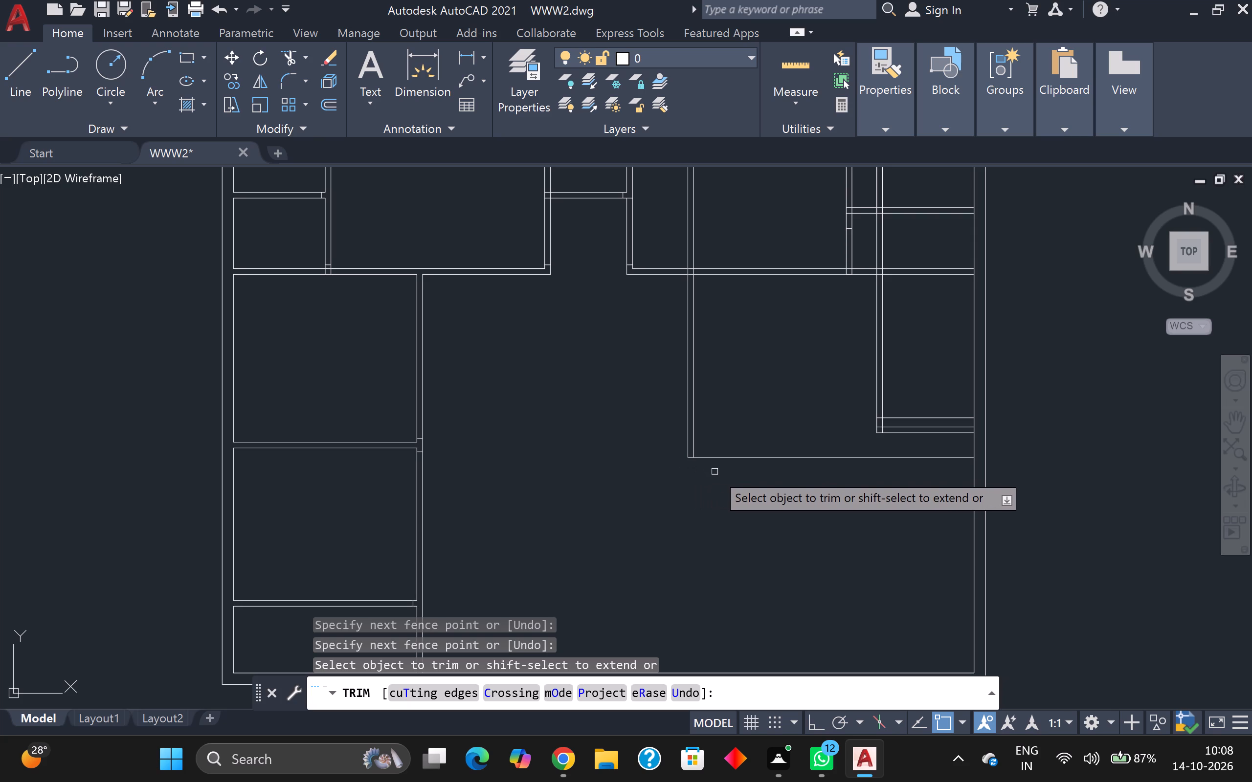
pyautogui.press('Escape')
# Offset the lowest horizontal line of the enclosure at the plan's right side 4.5 inches downward to form the partition thickness.
pyautogui.press('o')
pyautogui.press('Return')
pyautogui.press('Return')
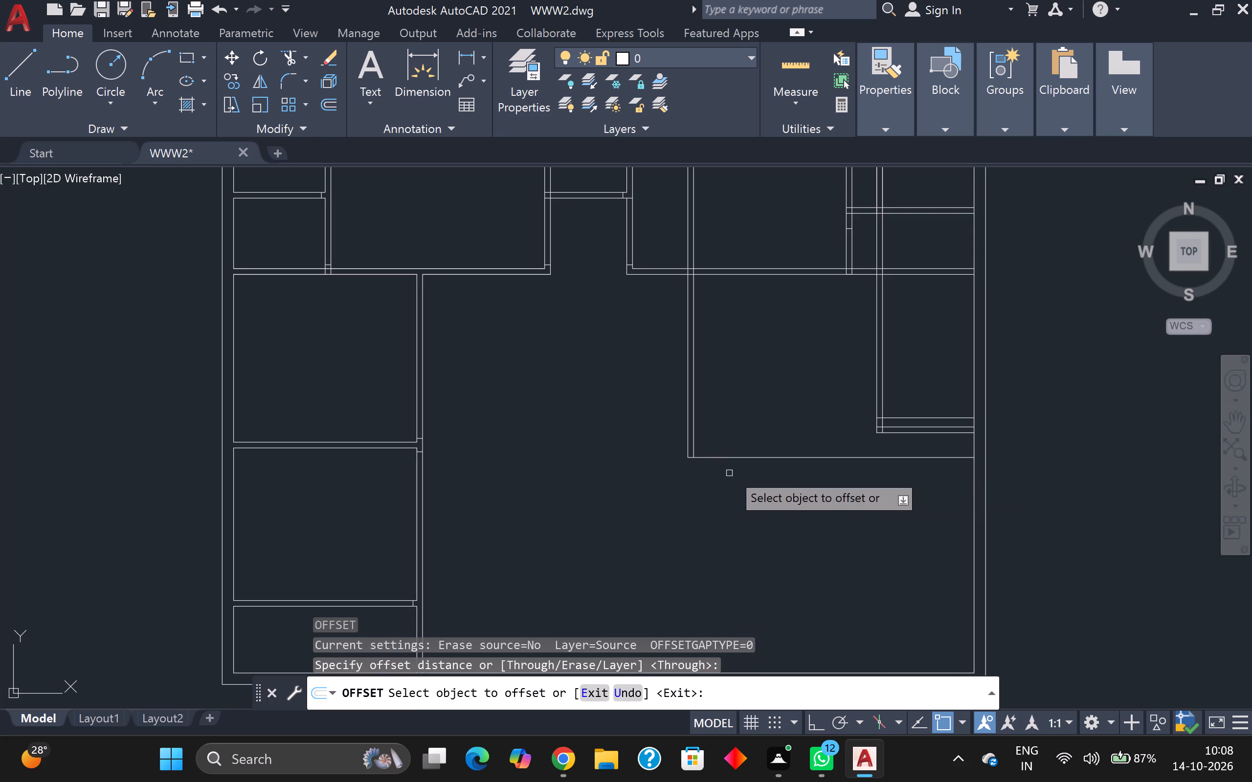
pyautogui.scroll(3, 732, 454)
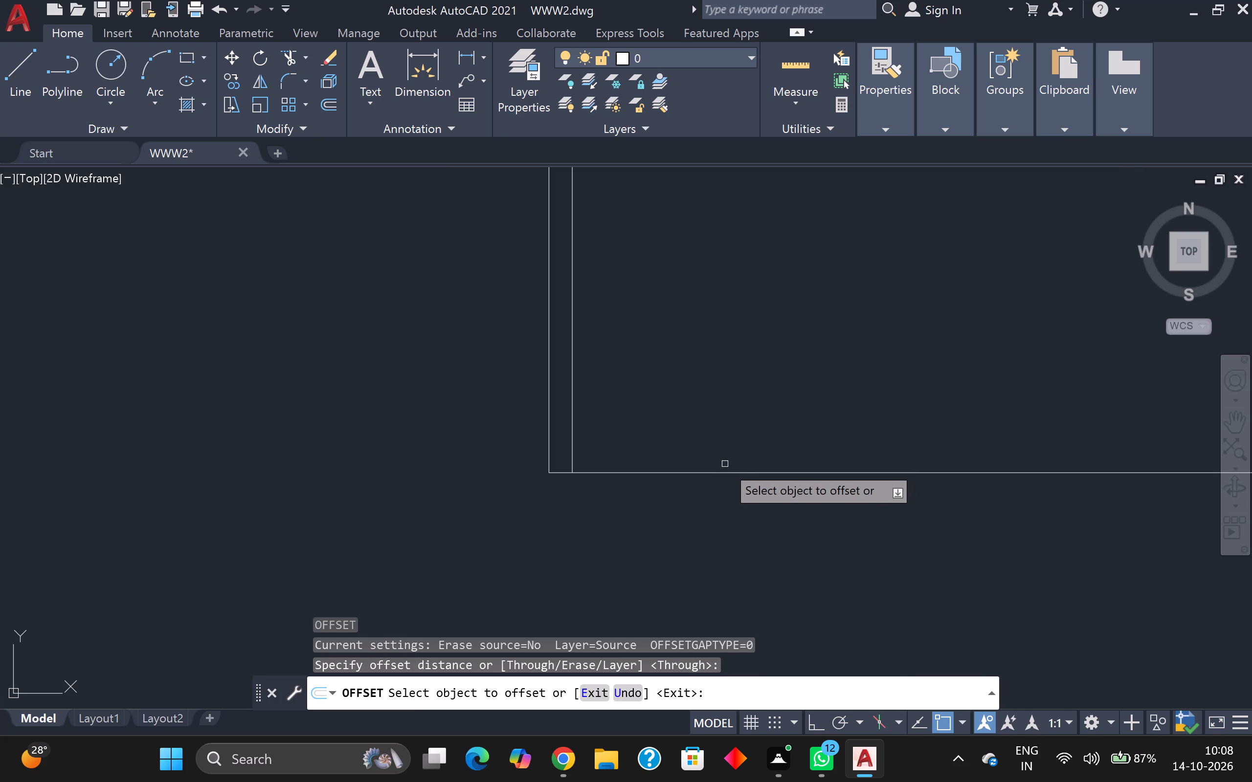
pyautogui.click(724, 471)
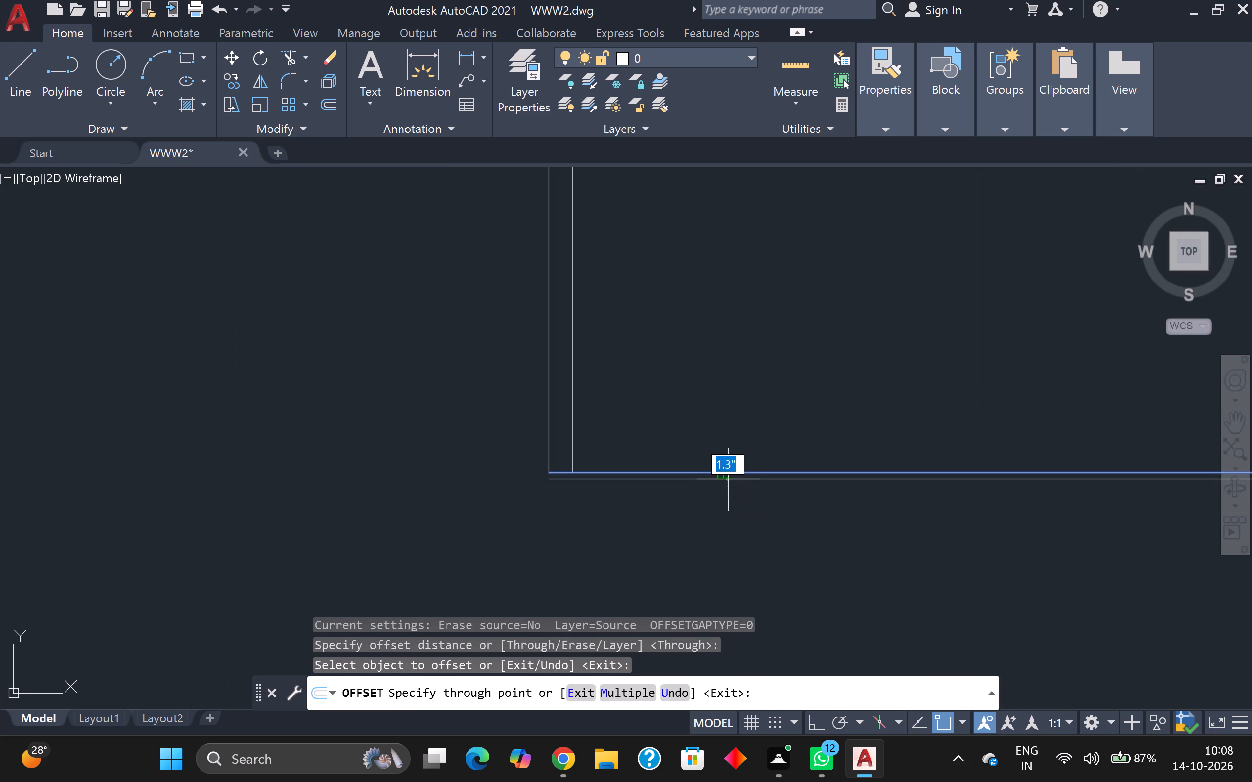
pyautogui.write('4.5')
pyautogui.press('Return')
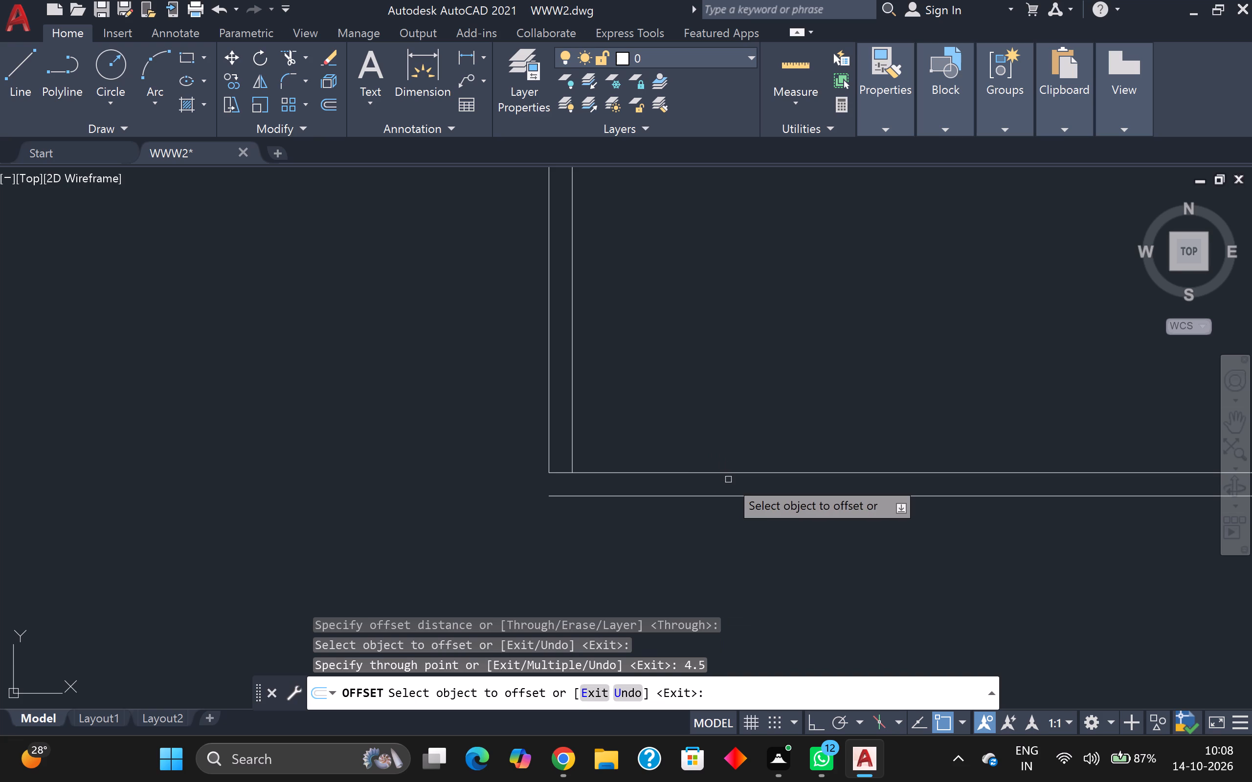
# Extend both lines of the enclosure's left vertical partition down to the new lower horizontal line.
pyautogui.click(281, 58)
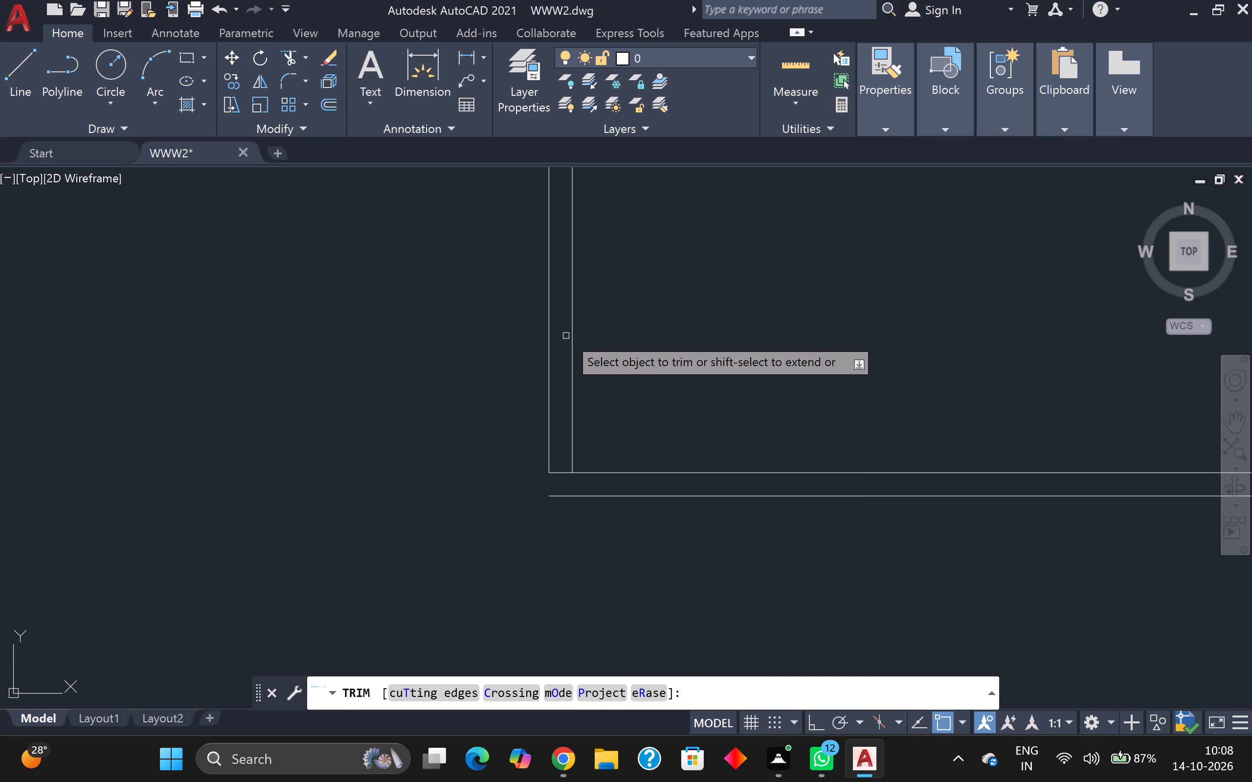
pyautogui.keyDown('shift'); pyautogui.click(572, 339); pyautogui.keyUp('shift')
pyautogui.keyDown('shift'); pyautogui.click(549, 350); pyautogui.keyUp('shift')
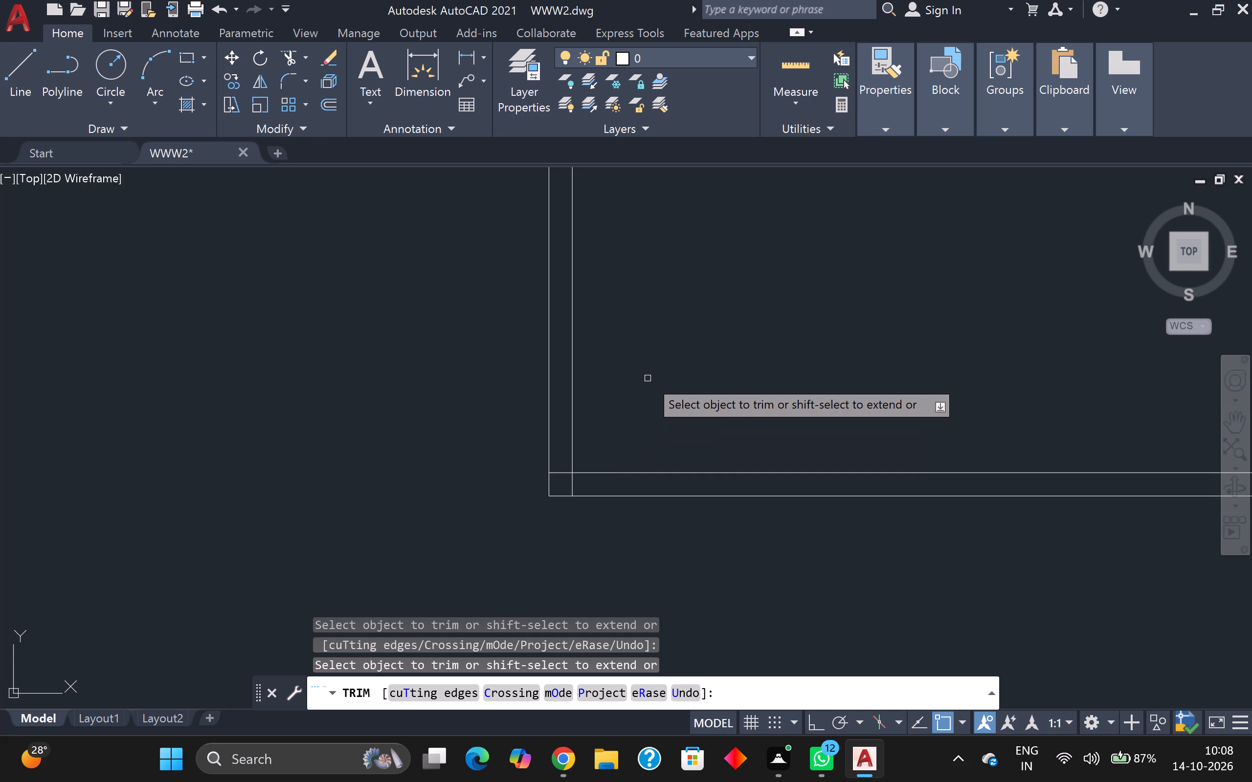
pyautogui.rightClick(662, 378)
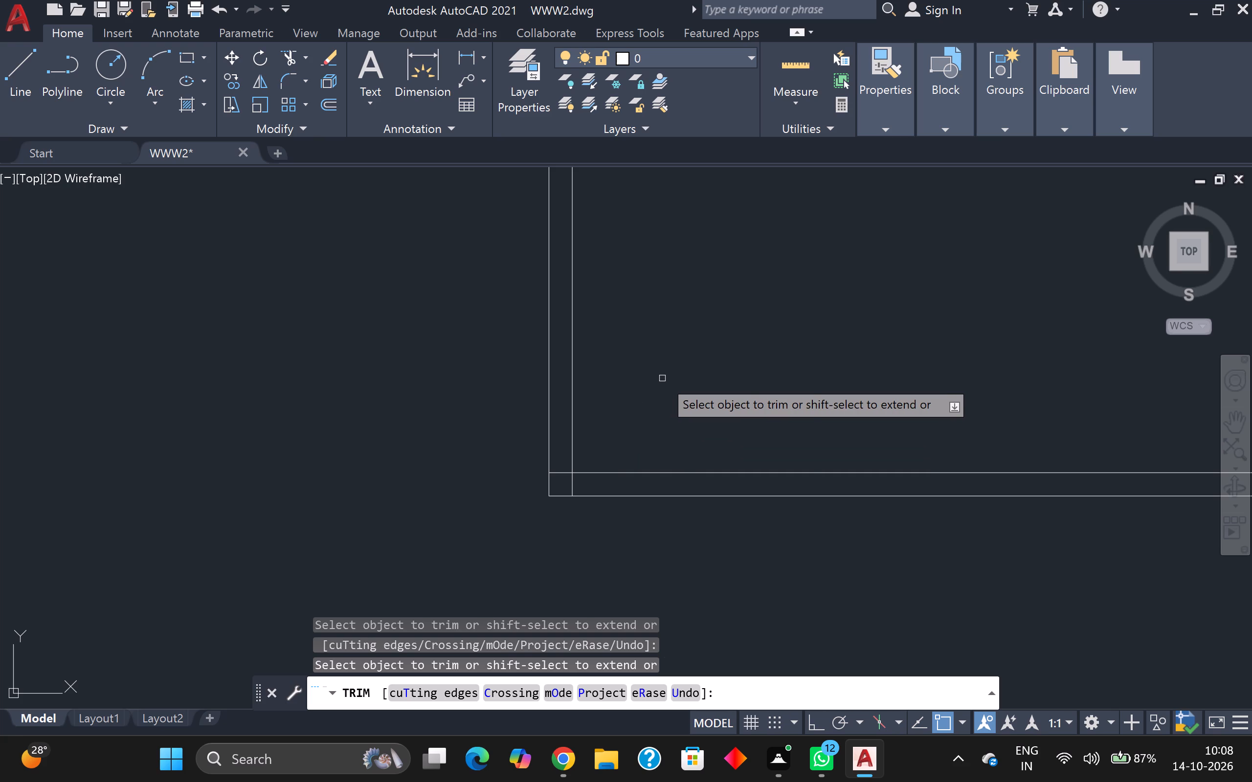
# Trim both lines of that vertical partition where they run above the upper horizontal partition, through the large top room.
pyautogui.click(723, 345)
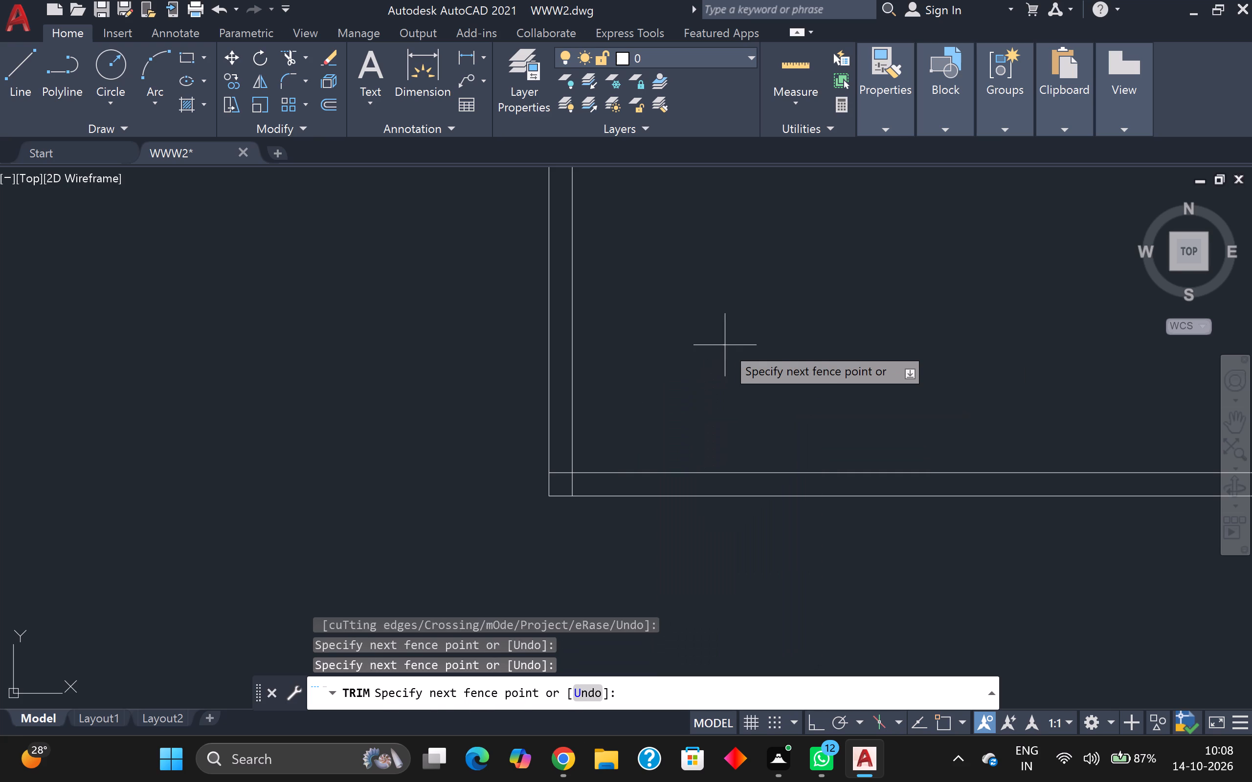
pyautogui.scroll(-5, 724, 345)
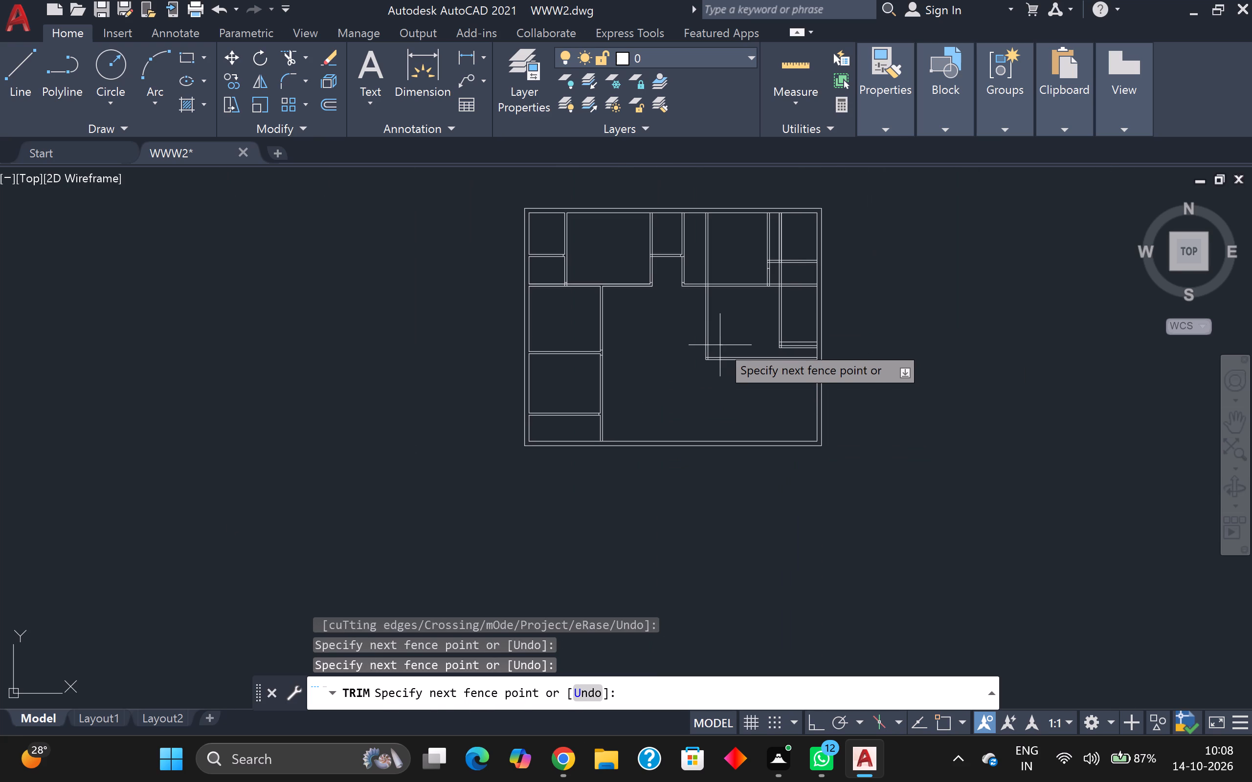
pyautogui.click(726, 312)
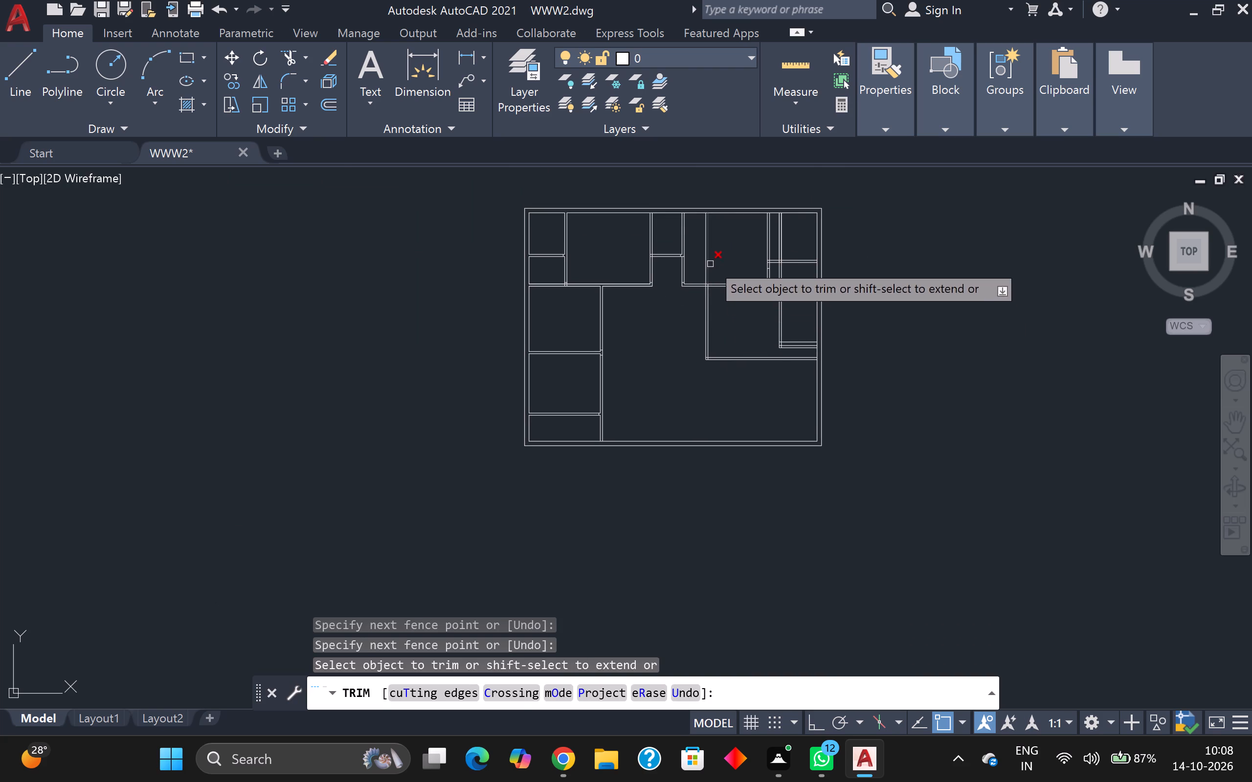
pyautogui.scroll(2, 710, 260)
pyautogui.click(715, 253)
pyautogui.click(684, 261)
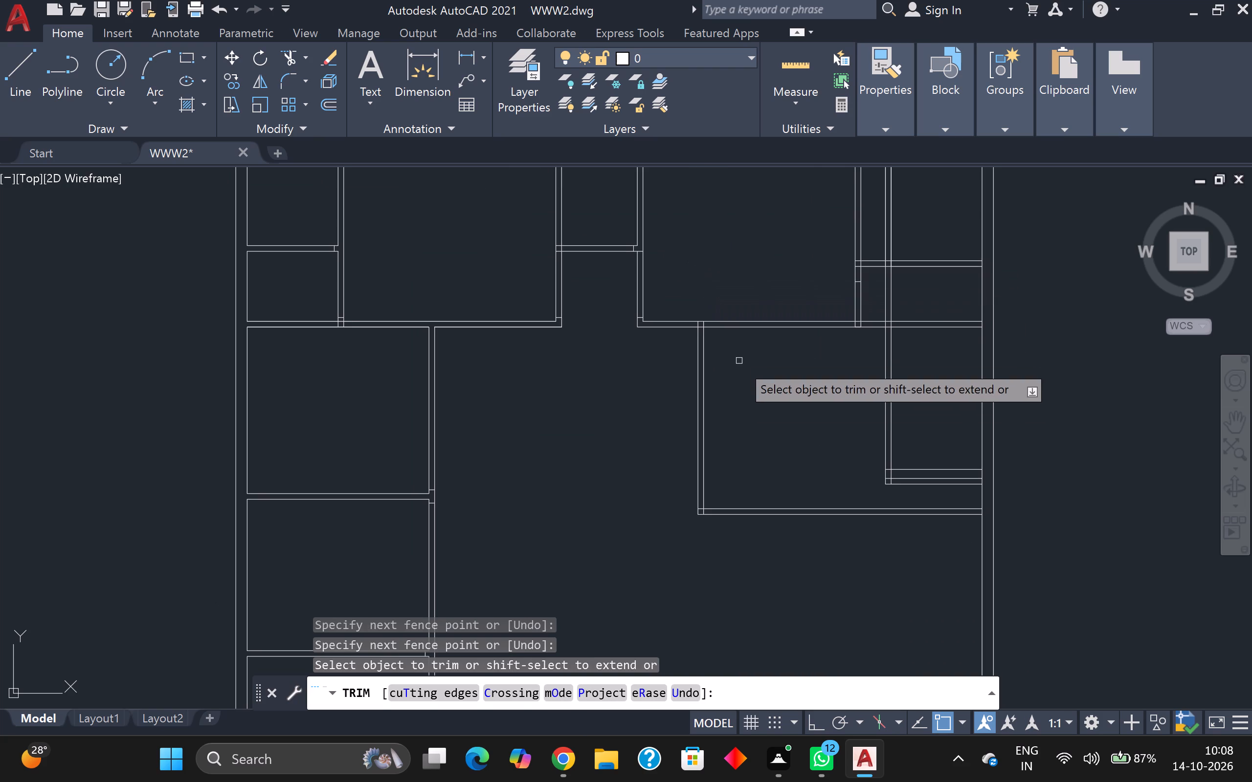
# Trim the two vertical line stubs inside the thickness of the horizontal partition below the large top room.
pyautogui.scroll(2, 742, 383)
pyautogui.moveTo(744, 380); pyautogui.dragTo(783, 454, button='middle')
pyautogui.scroll(-2, 794, 435)
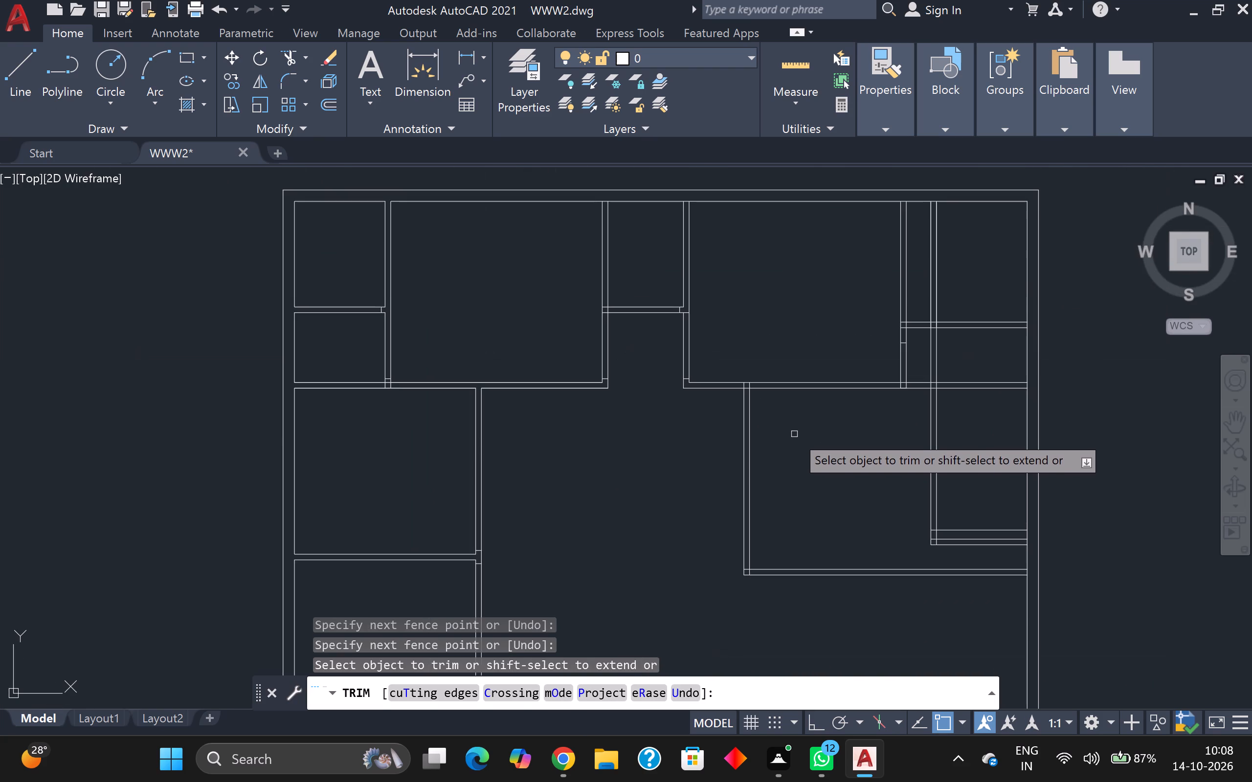
pyautogui.scroll(1, 769, 407)
pyautogui.moveTo(762, 397); pyautogui.dragTo(768, 410, button='middle')
pyautogui.scroll(-3, 762, 399)
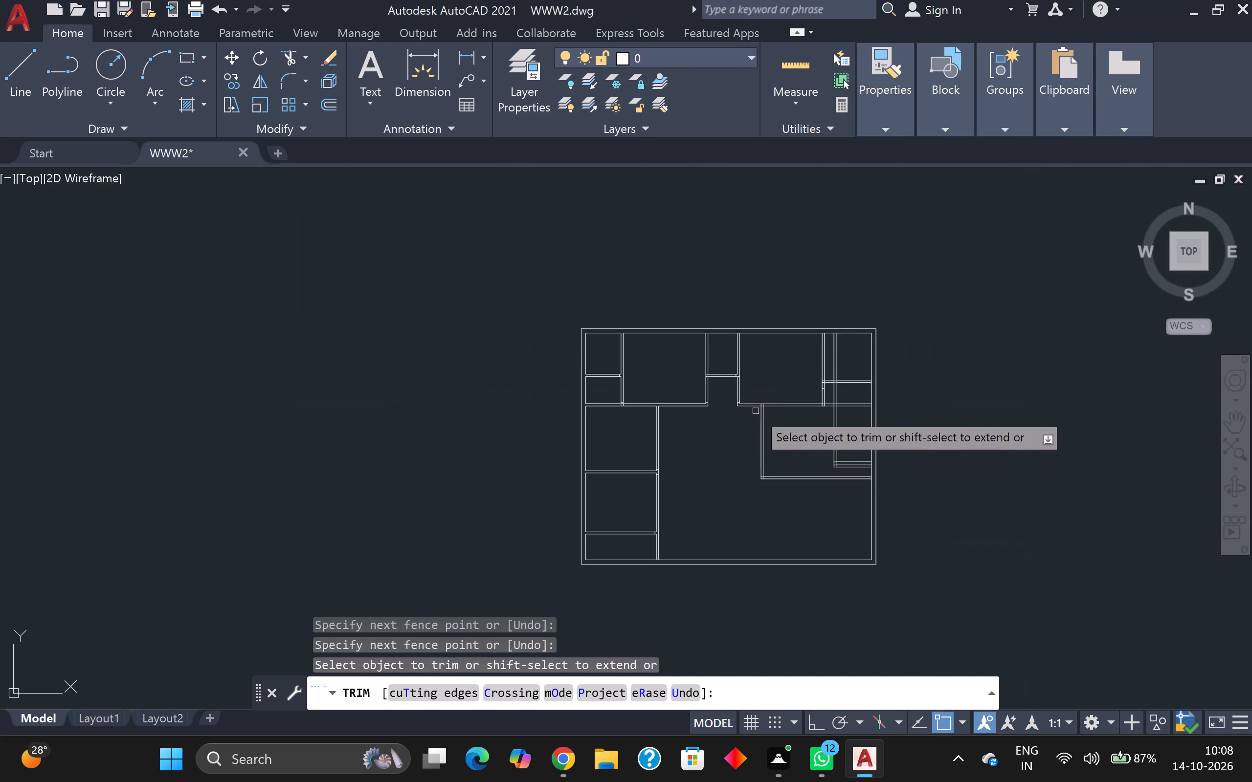
pyautogui.moveTo(741, 435); pyautogui.dragTo(726, 474, button='middle')
pyautogui.scroll(1, 767, 445)
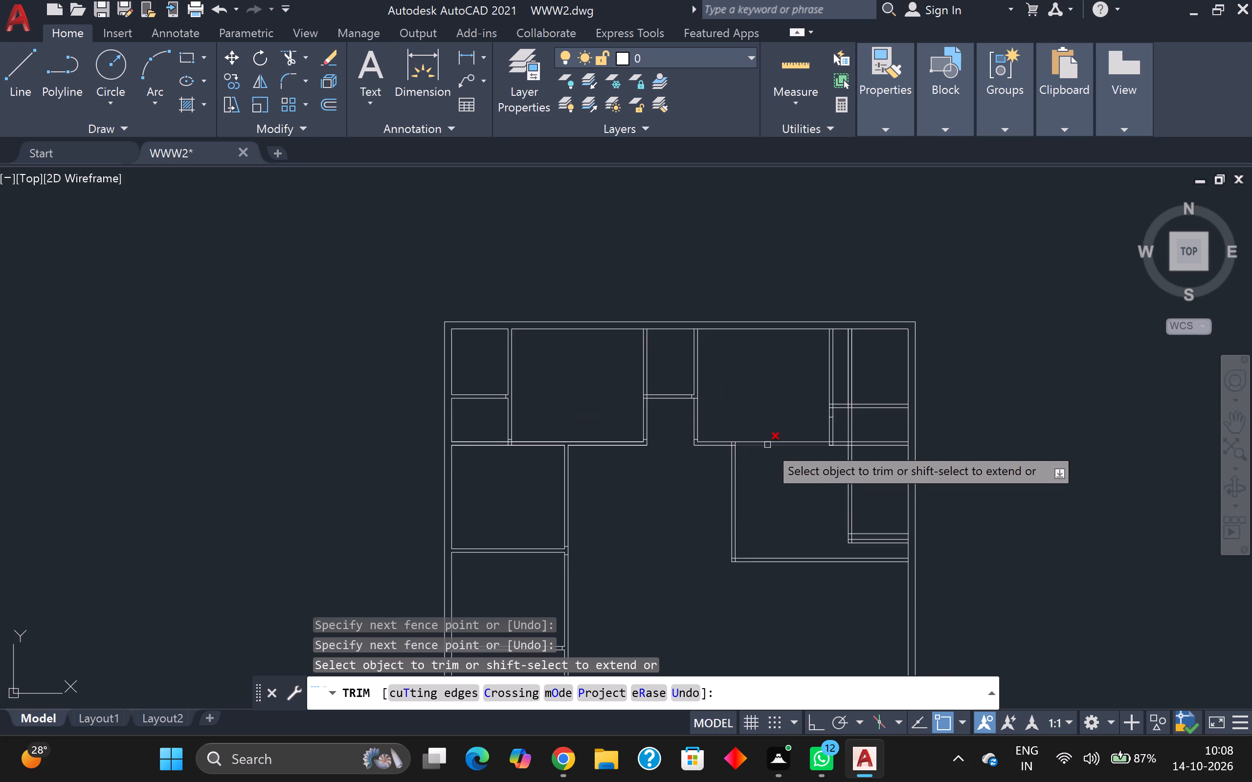
pyautogui.scroll(5, 758, 441)
pyautogui.scroll(-2, 421, 466)
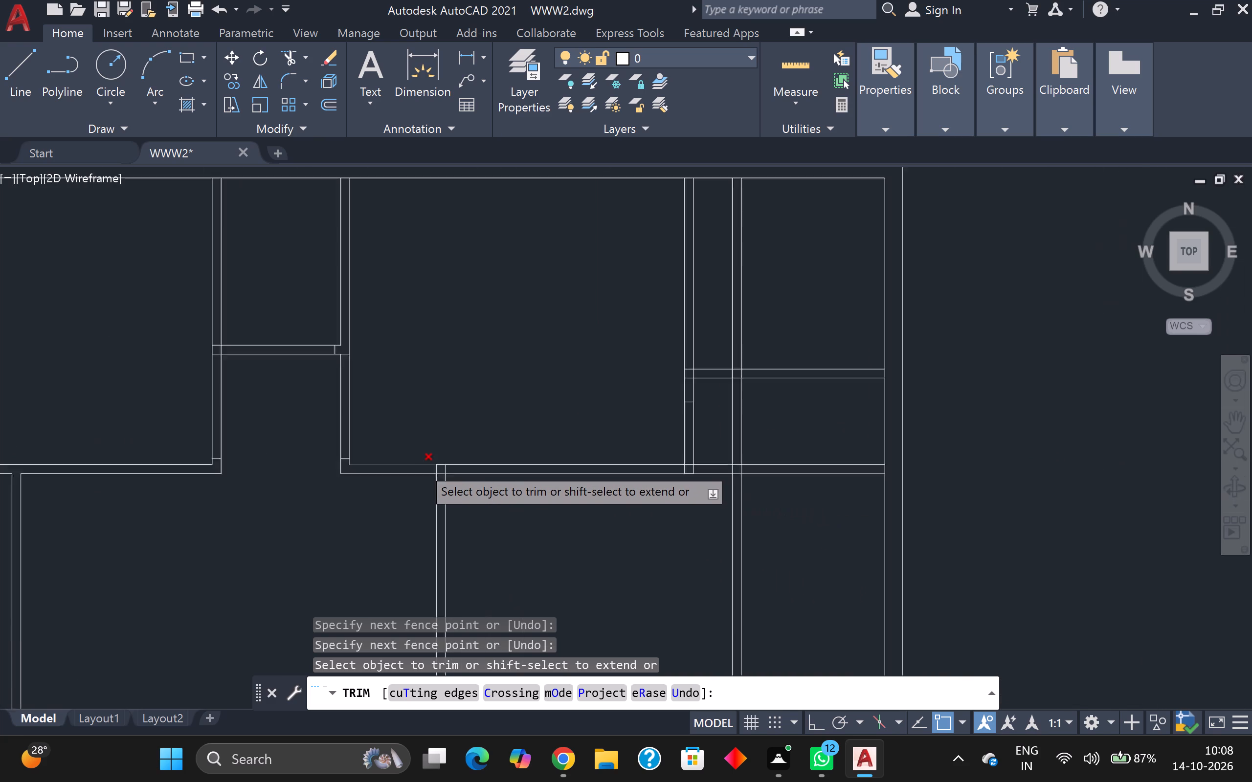
pyautogui.scroll(-6, 421, 465)
pyautogui.scroll(5, 419, 465)
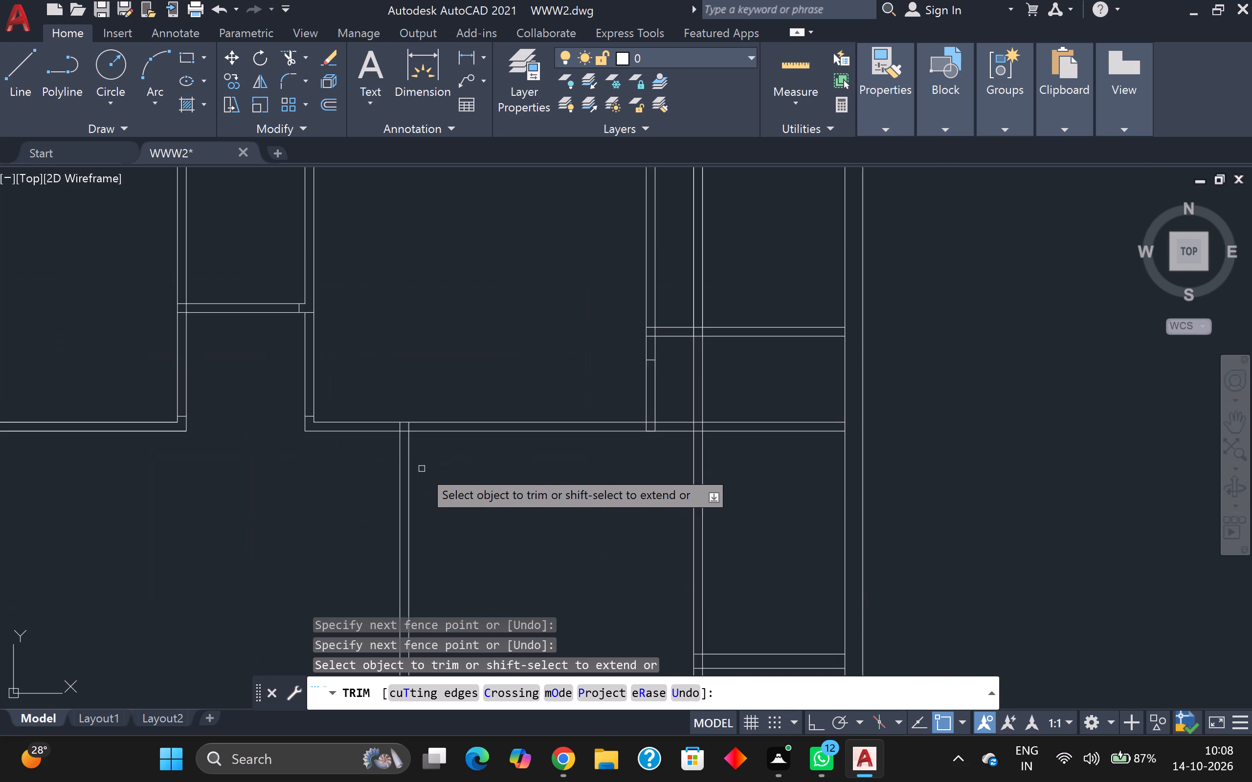
pyautogui.scroll(2, 415, 451)
pyautogui.click(401, 398)
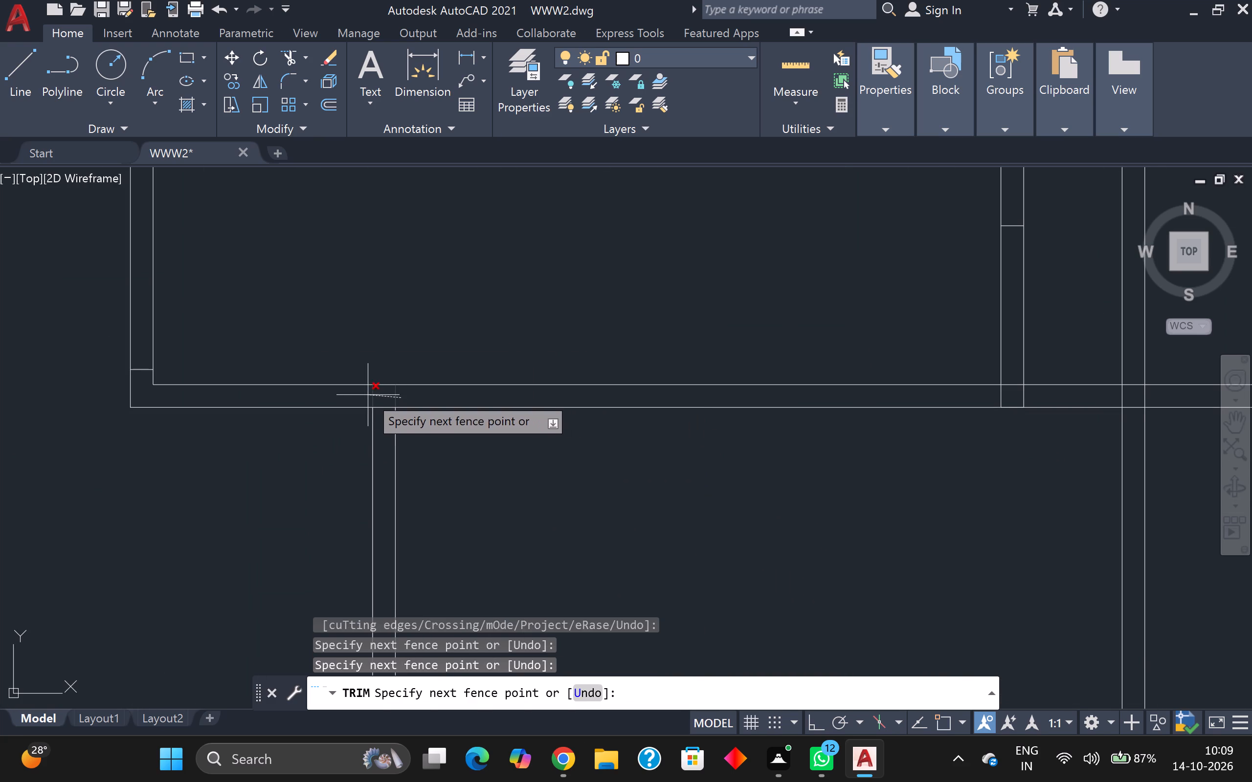
pyautogui.click(368, 394)
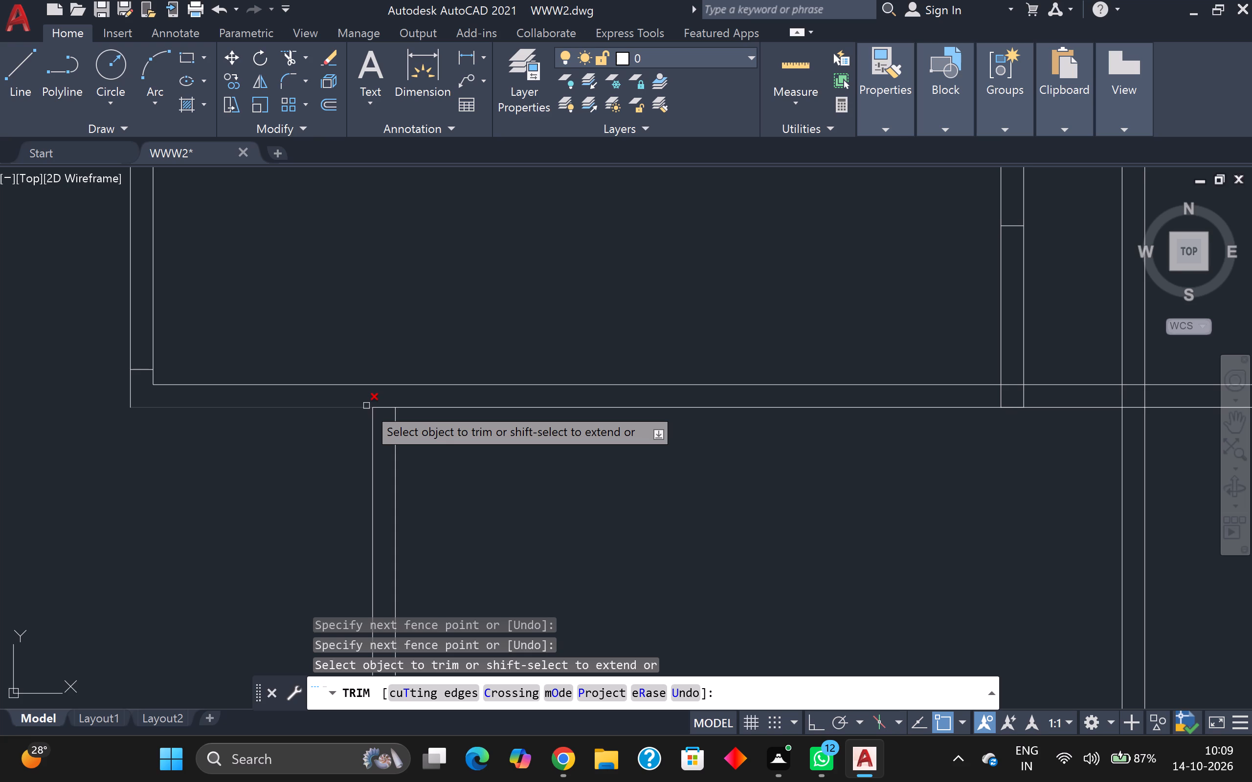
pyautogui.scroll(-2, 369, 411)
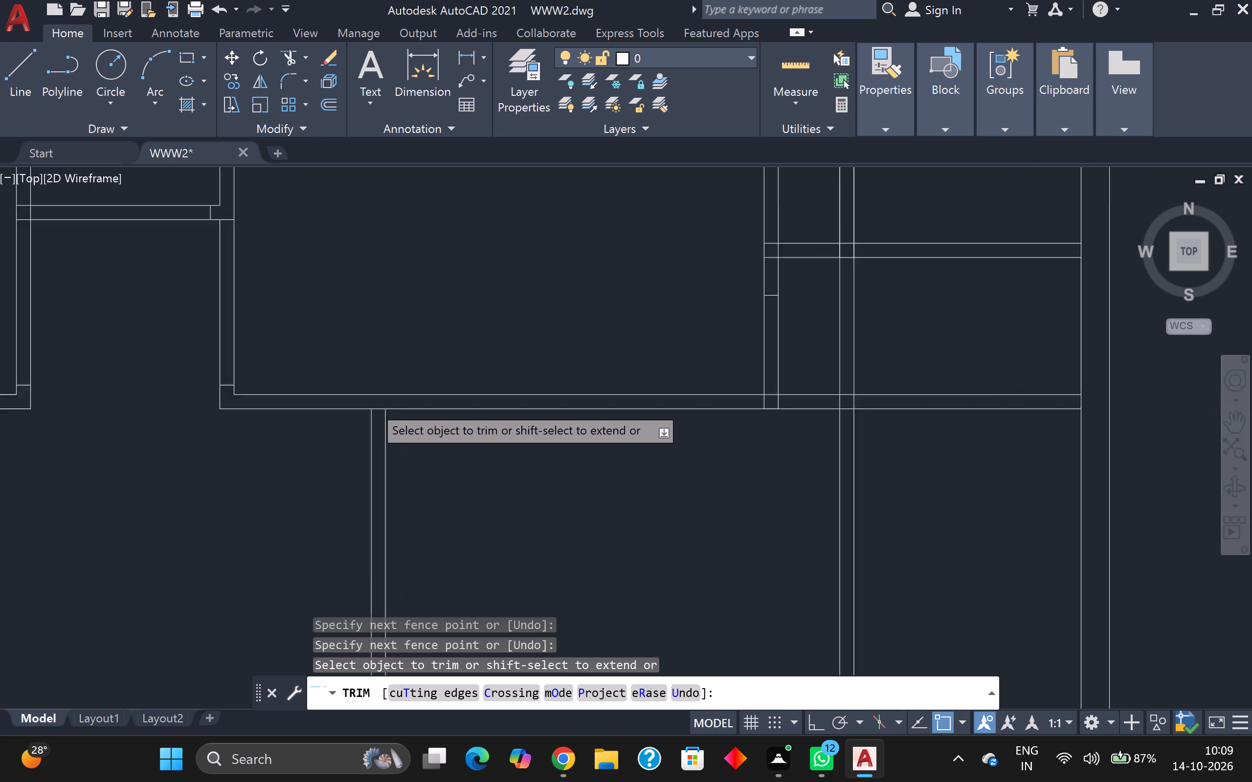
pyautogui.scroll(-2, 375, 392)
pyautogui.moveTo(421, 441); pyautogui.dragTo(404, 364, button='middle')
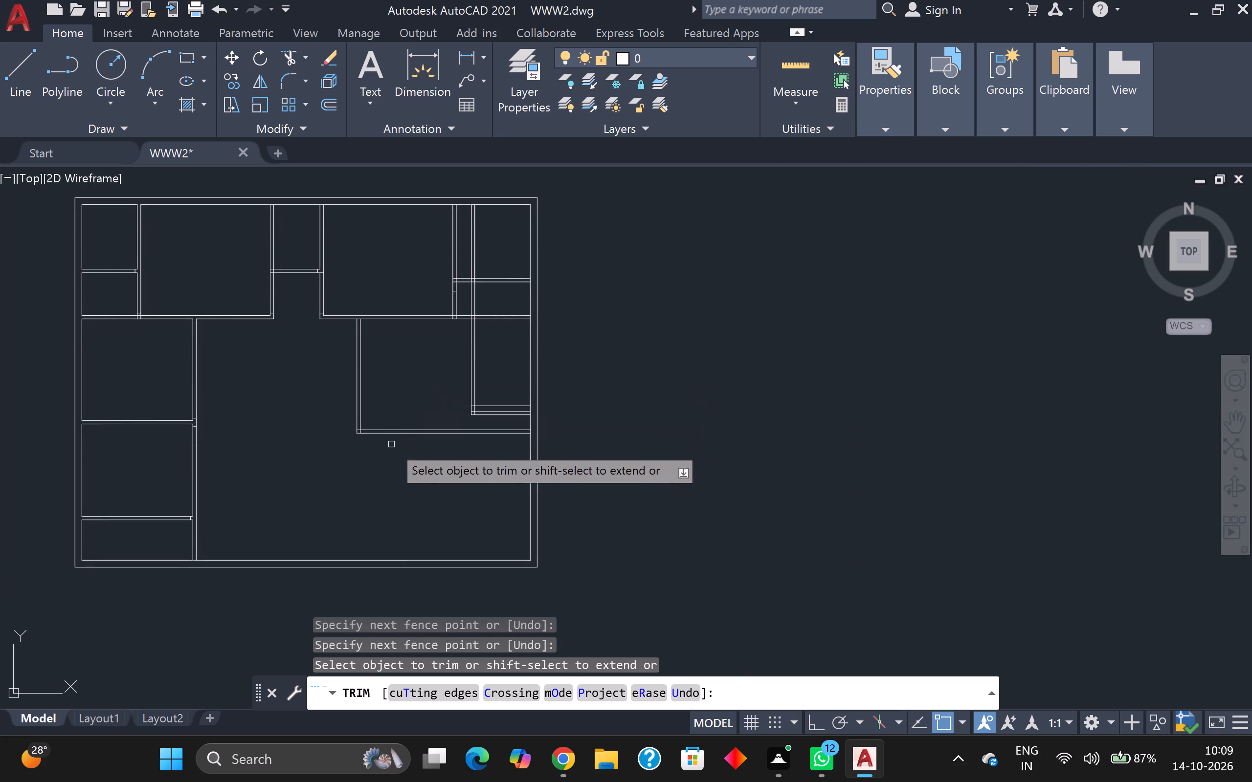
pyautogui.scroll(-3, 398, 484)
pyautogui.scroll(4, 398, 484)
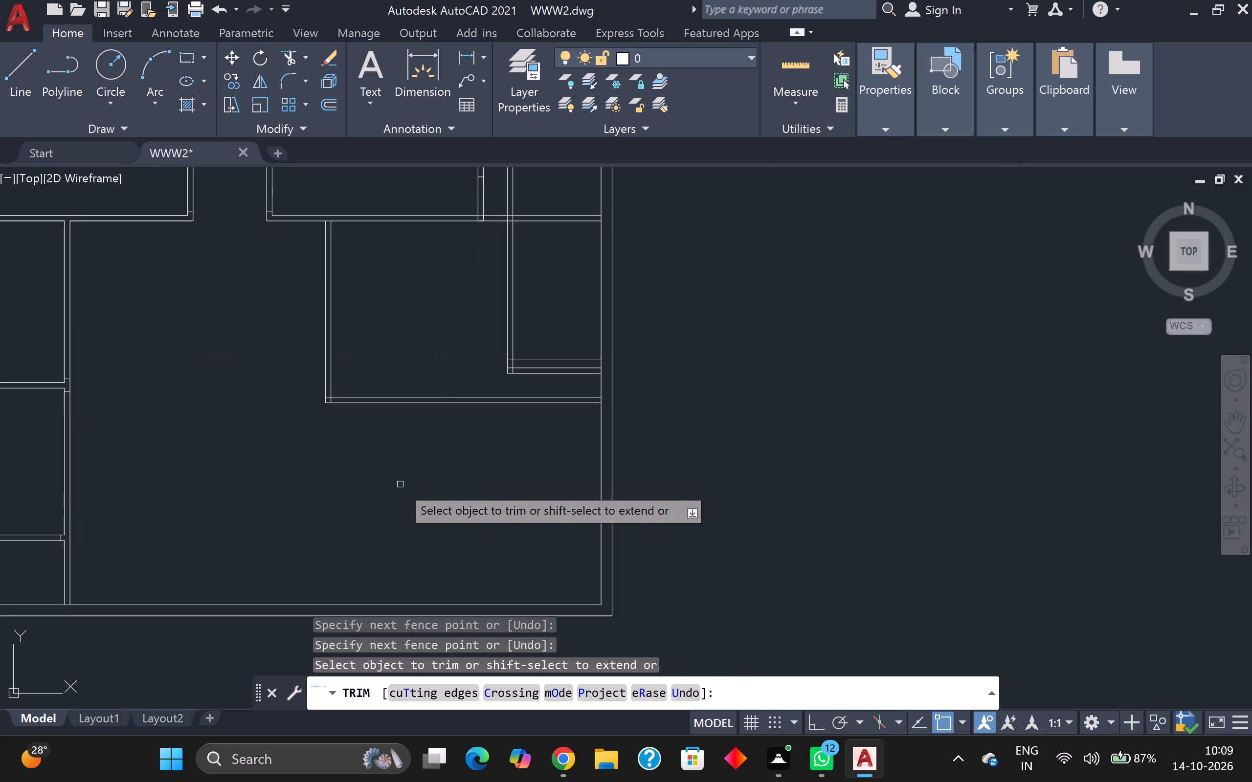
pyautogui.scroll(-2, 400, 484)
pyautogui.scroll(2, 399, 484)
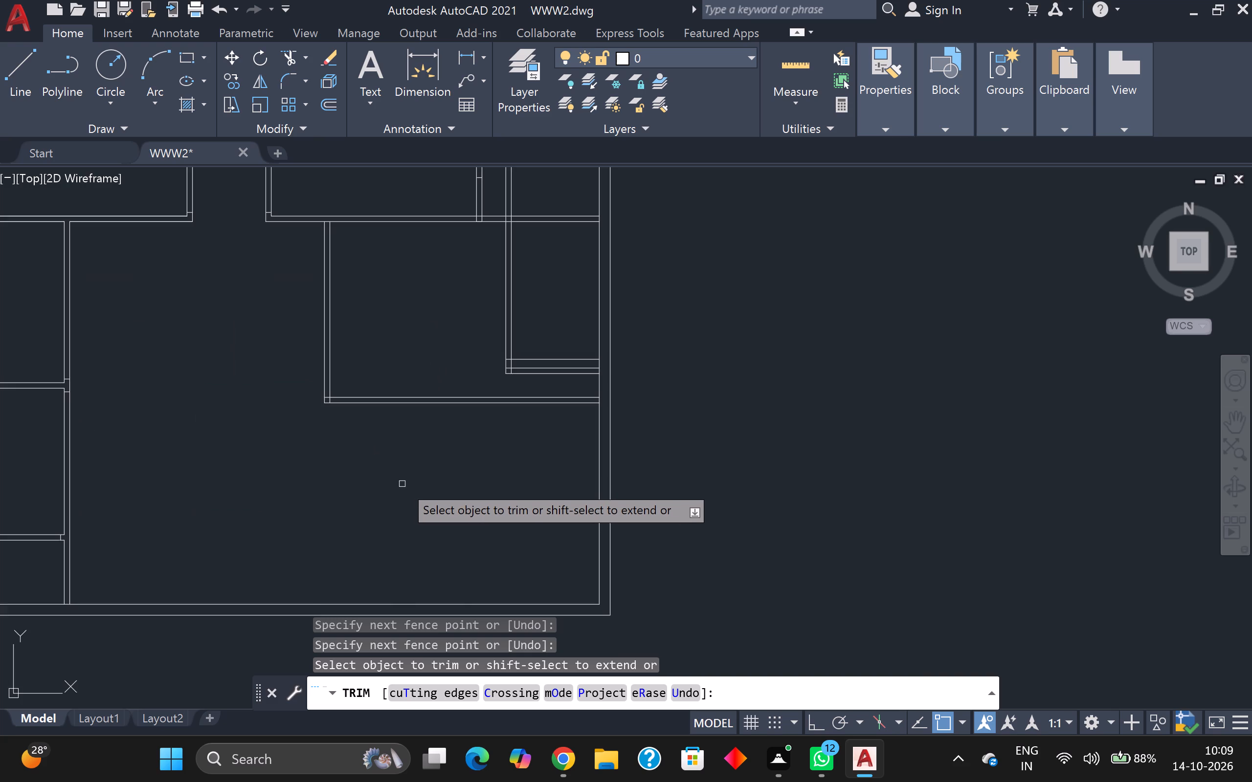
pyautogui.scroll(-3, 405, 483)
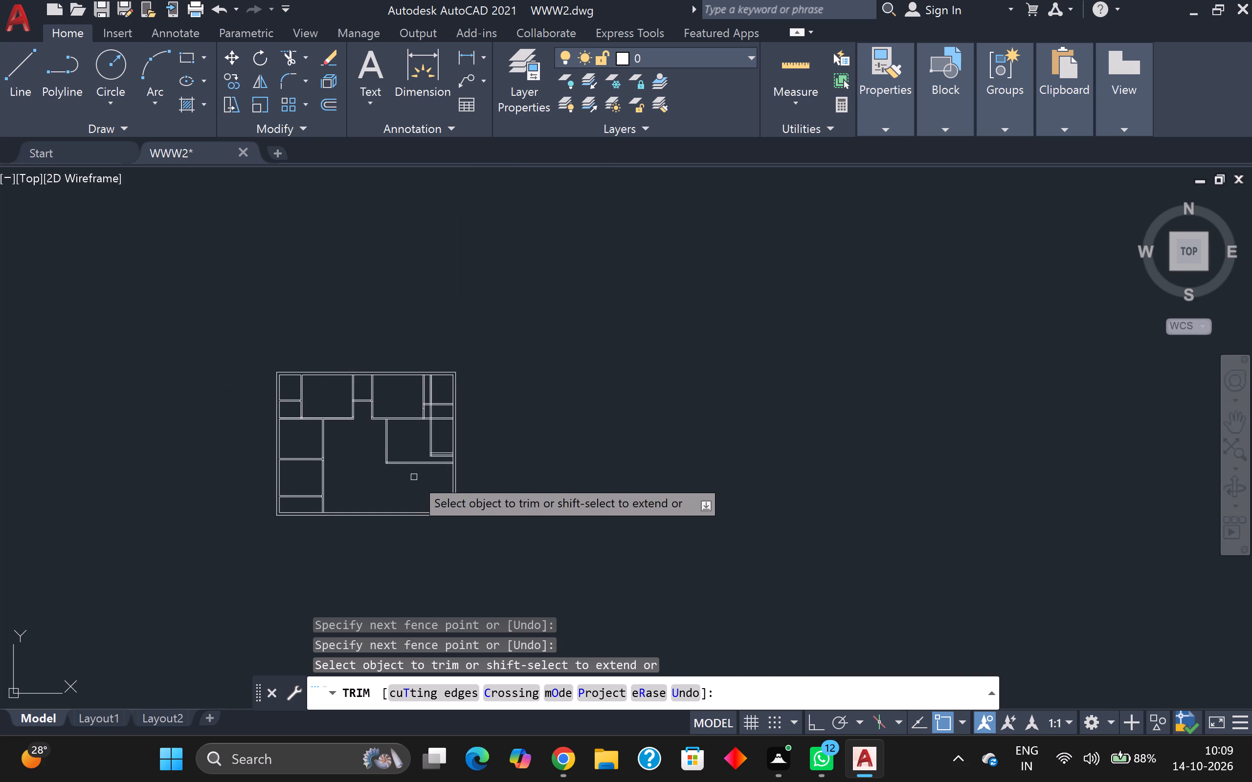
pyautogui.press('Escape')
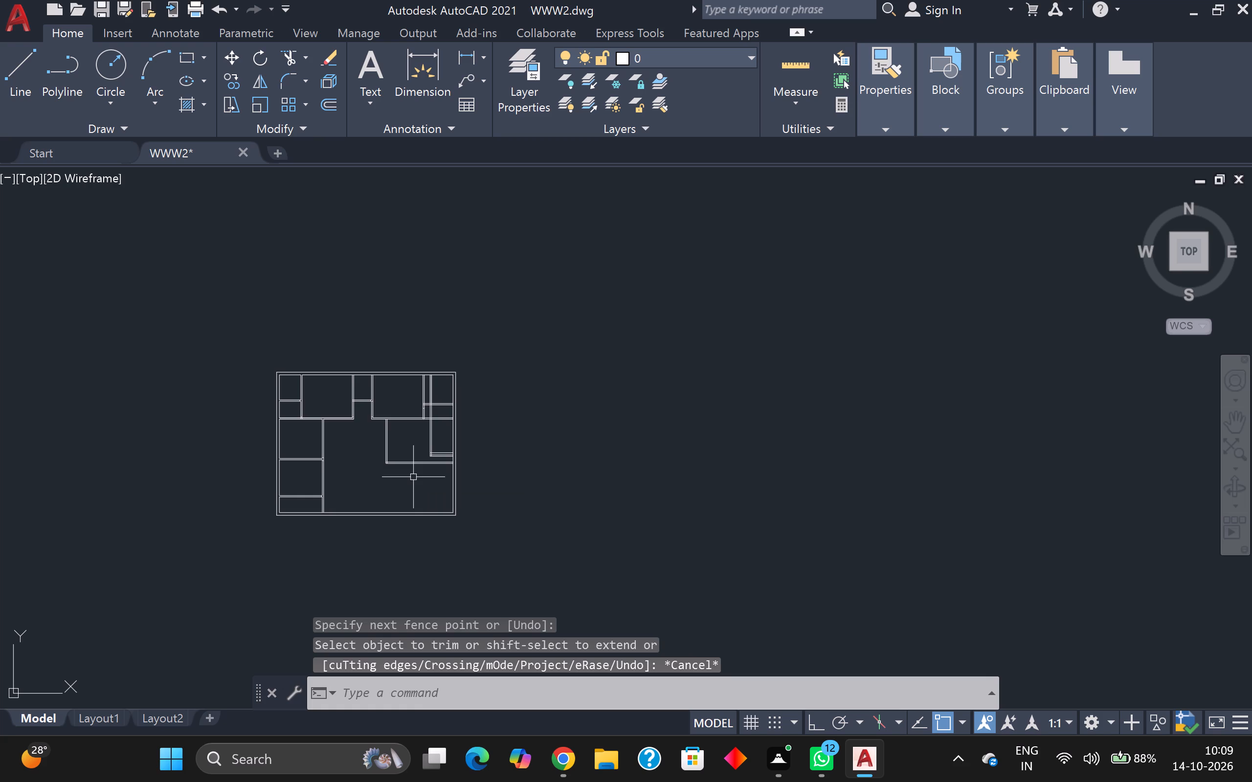
# Offset the inner line of the right outer wall 6' to the left.
pyautogui.press('o')
pyautogui.press('Return')
pyautogui.press('Return')
pyautogui.scroll(4, 414, 477)
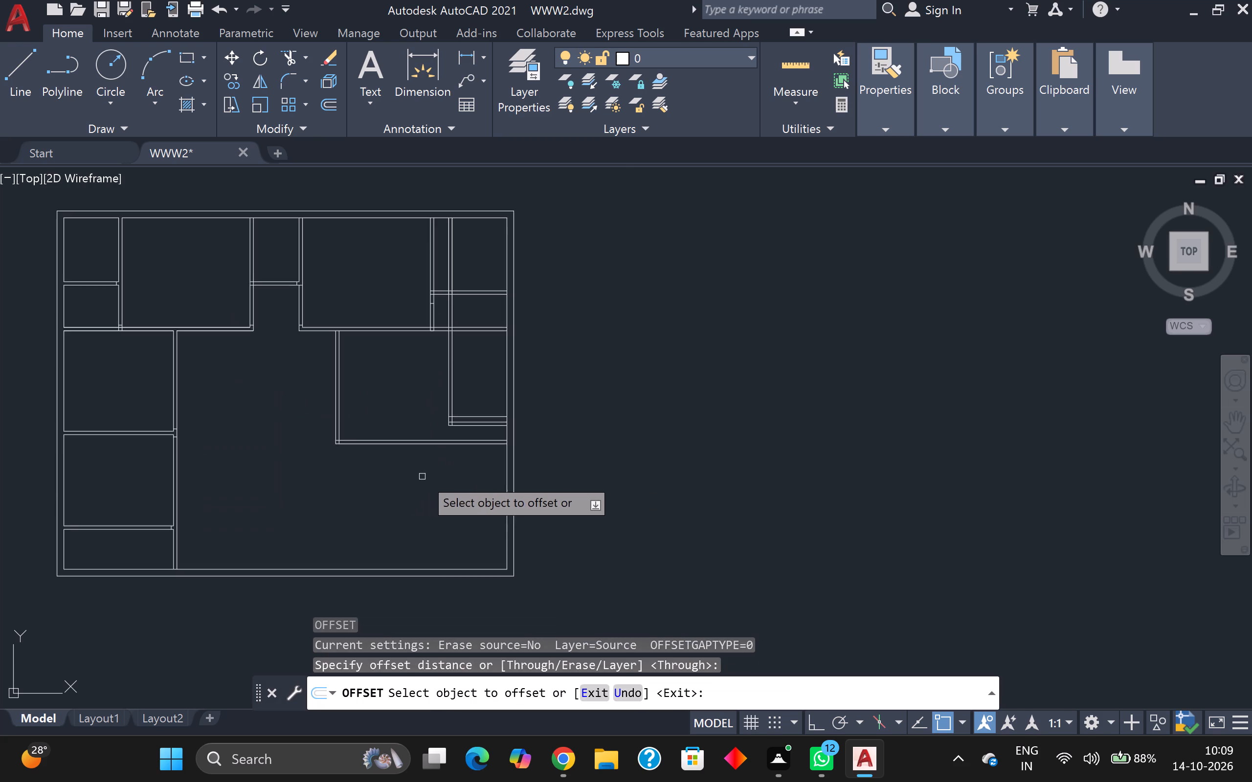
pyautogui.scroll(1, 423, 477)
pyautogui.click(625, 522)
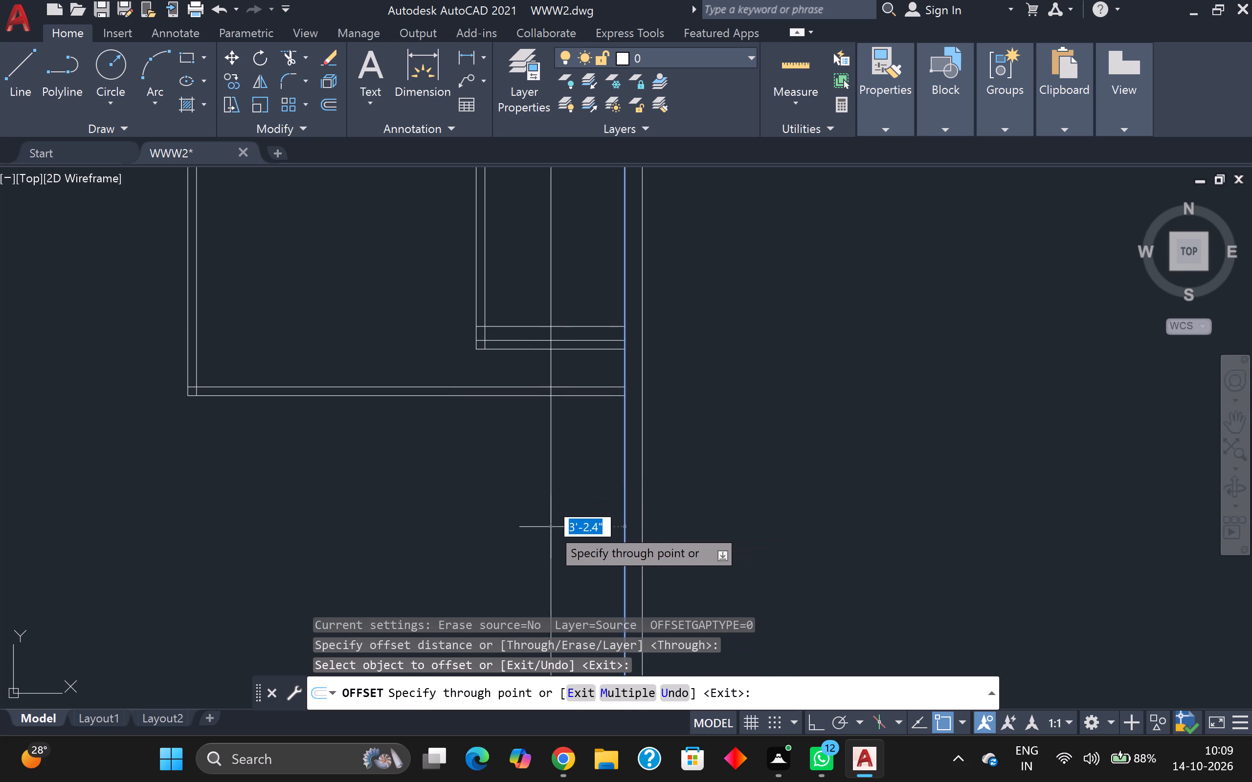
pyautogui.scroll(-2, 493, 516)
pyautogui.moveTo(491, 513); pyautogui.dragTo(534, 487, button='middle')
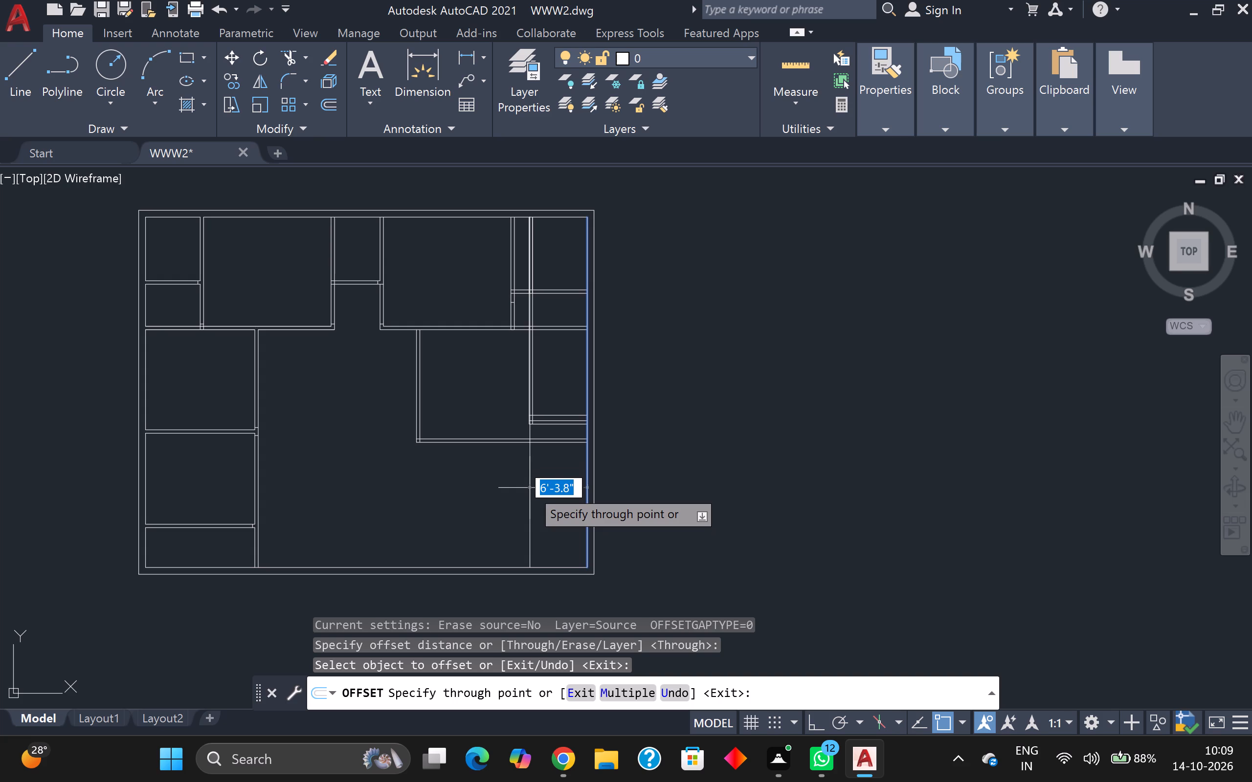
pyautogui.write("6'")
pyautogui.press('Return')
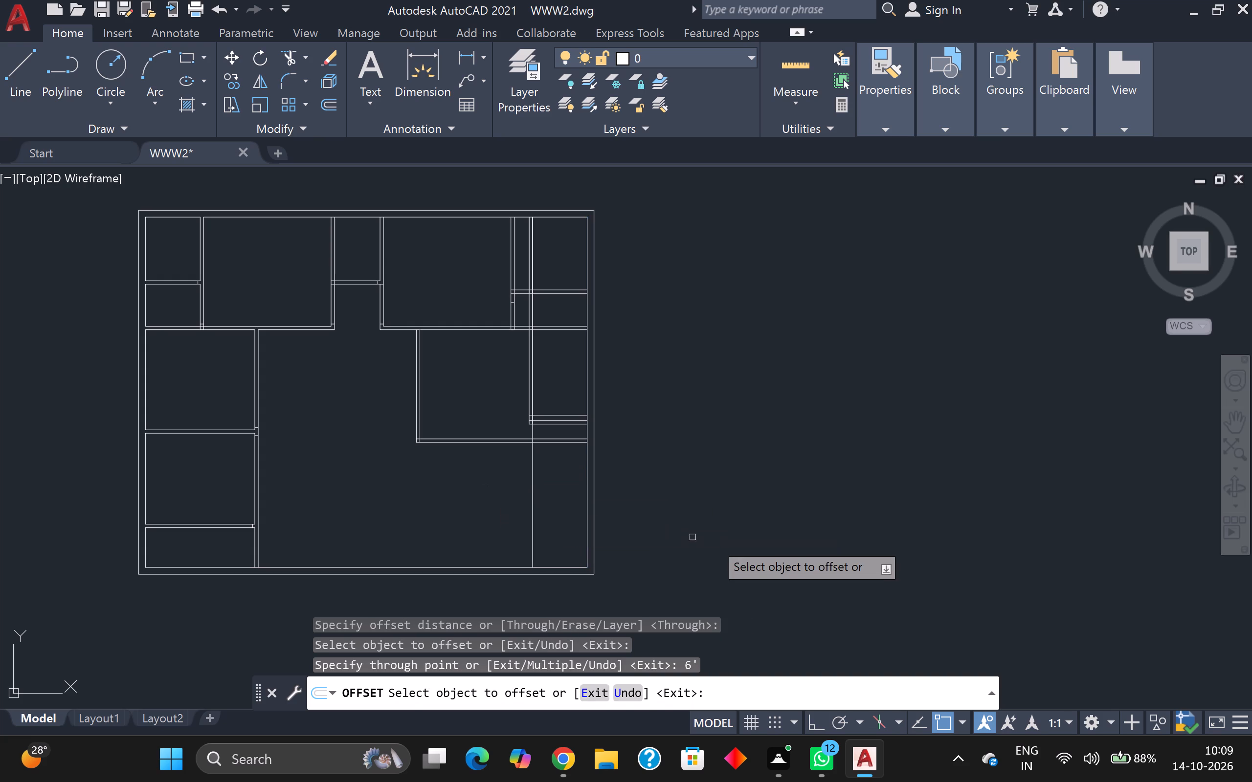
# Offset the new vertical line 4.5 inches to the left to give the partition its thickness.
pyautogui.click(534, 474)
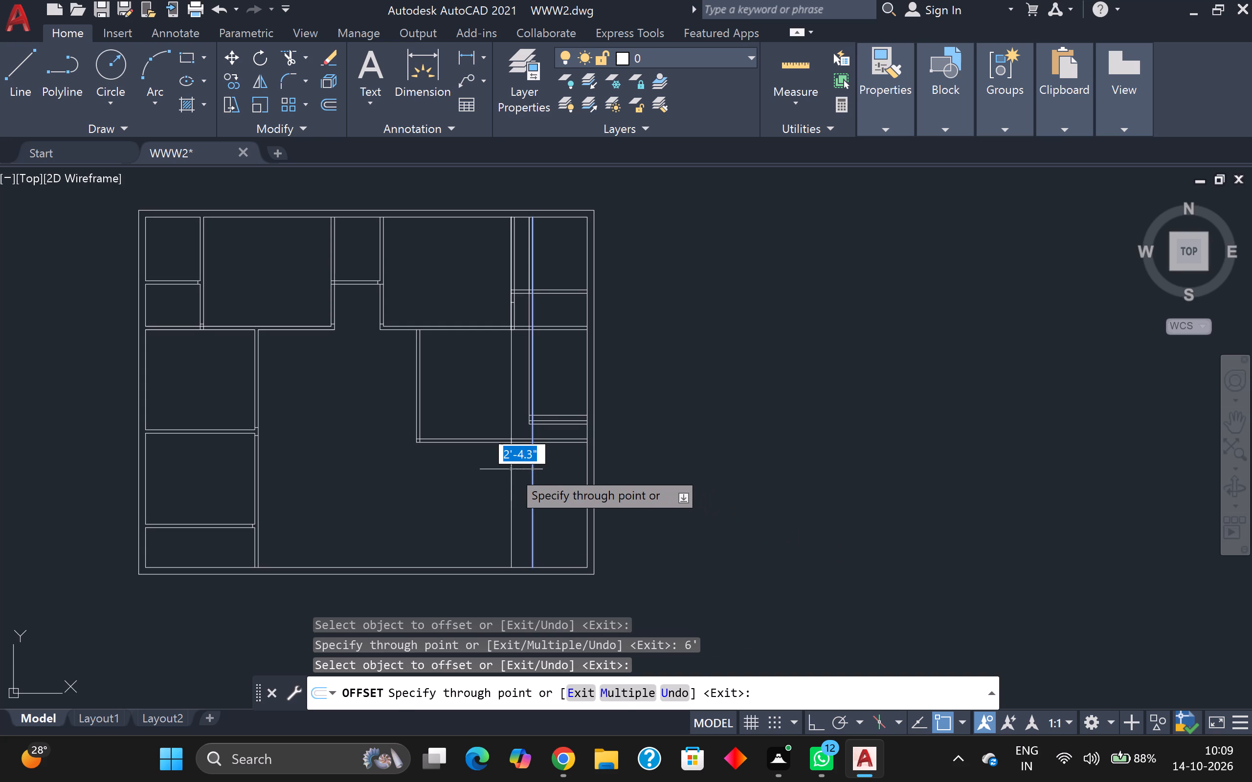
pyautogui.press('4')
pyautogui.write('.5')
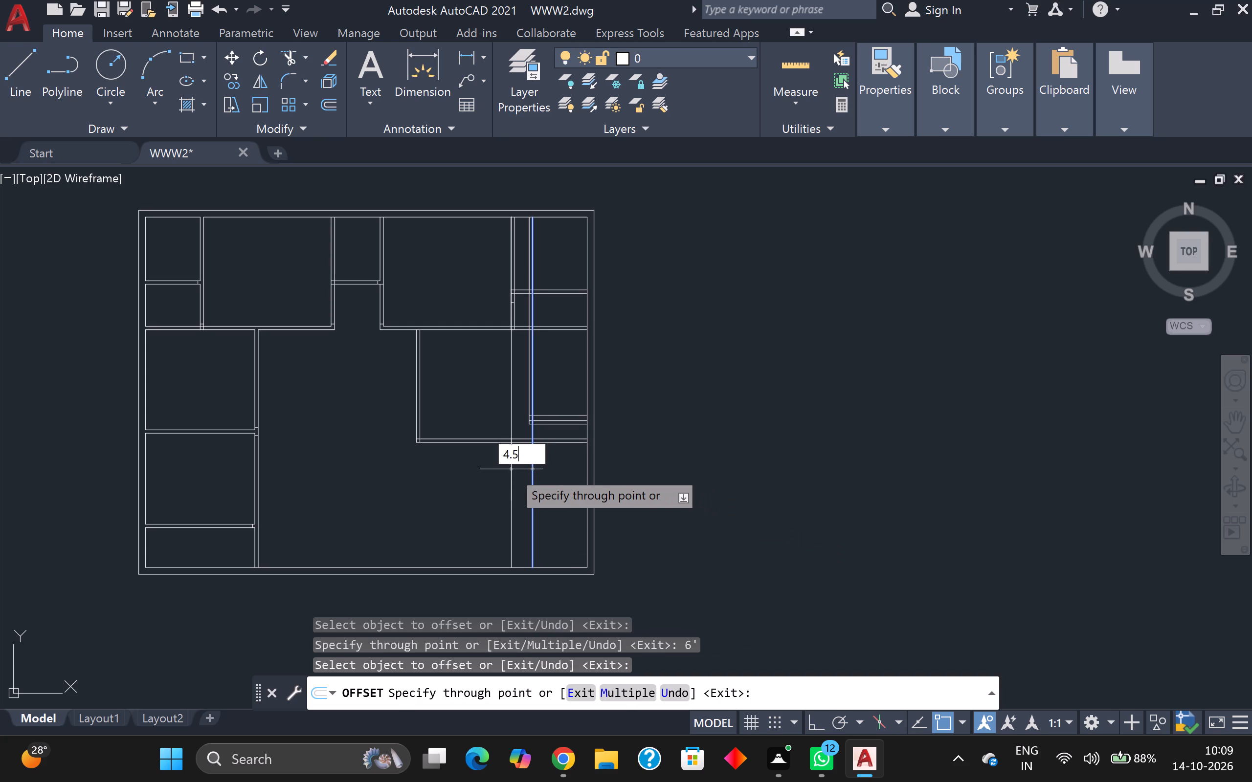
pyautogui.press('Return')
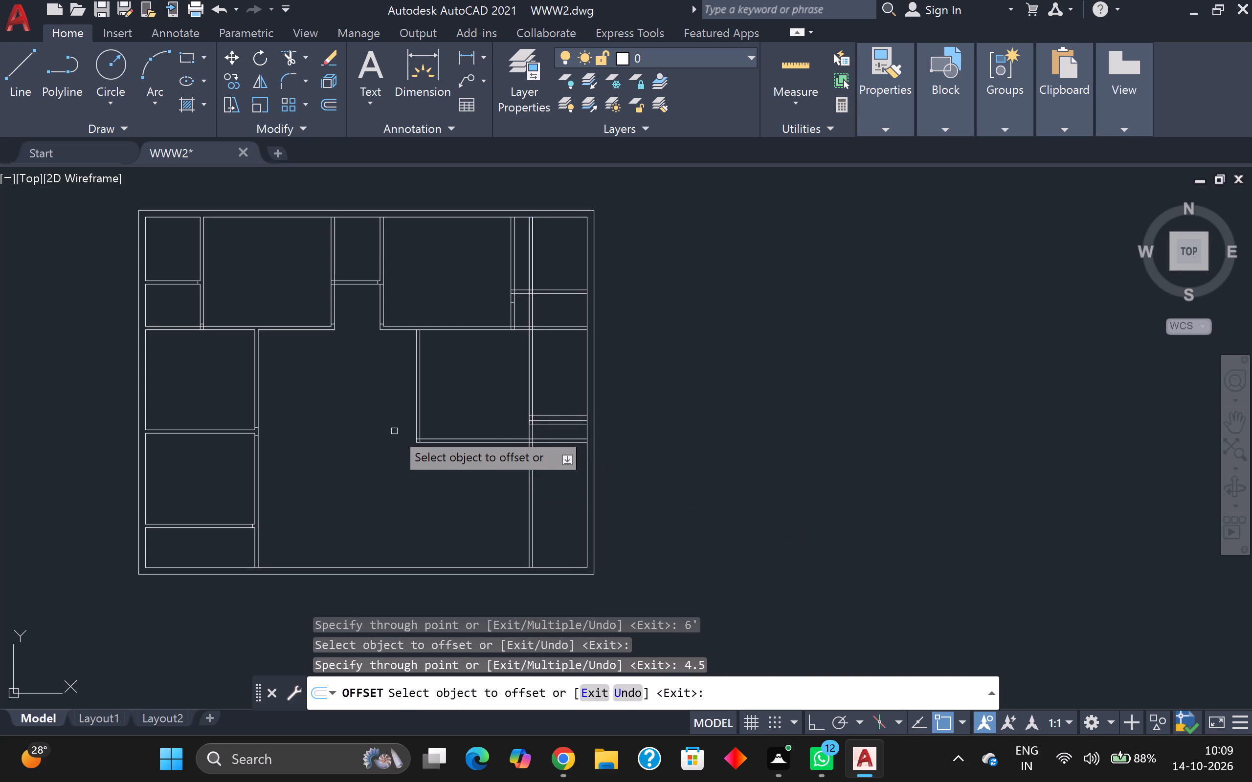
# Offset the left line of the new vertical partition 5' to the left.
pyautogui.scroll(2, 477, 506)
pyautogui.click(597, 476)
pyautogui.click(598, 476)
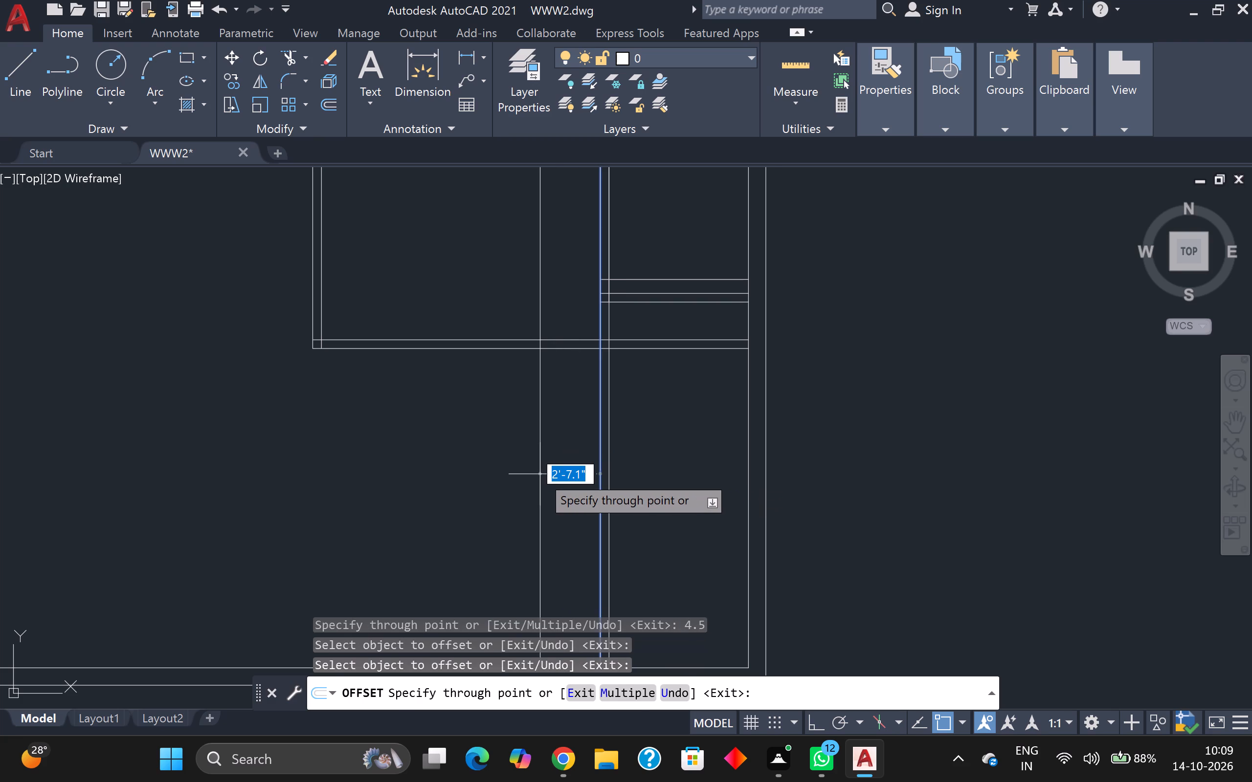
pyautogui.write("5'")
pyautogui.press('Return')
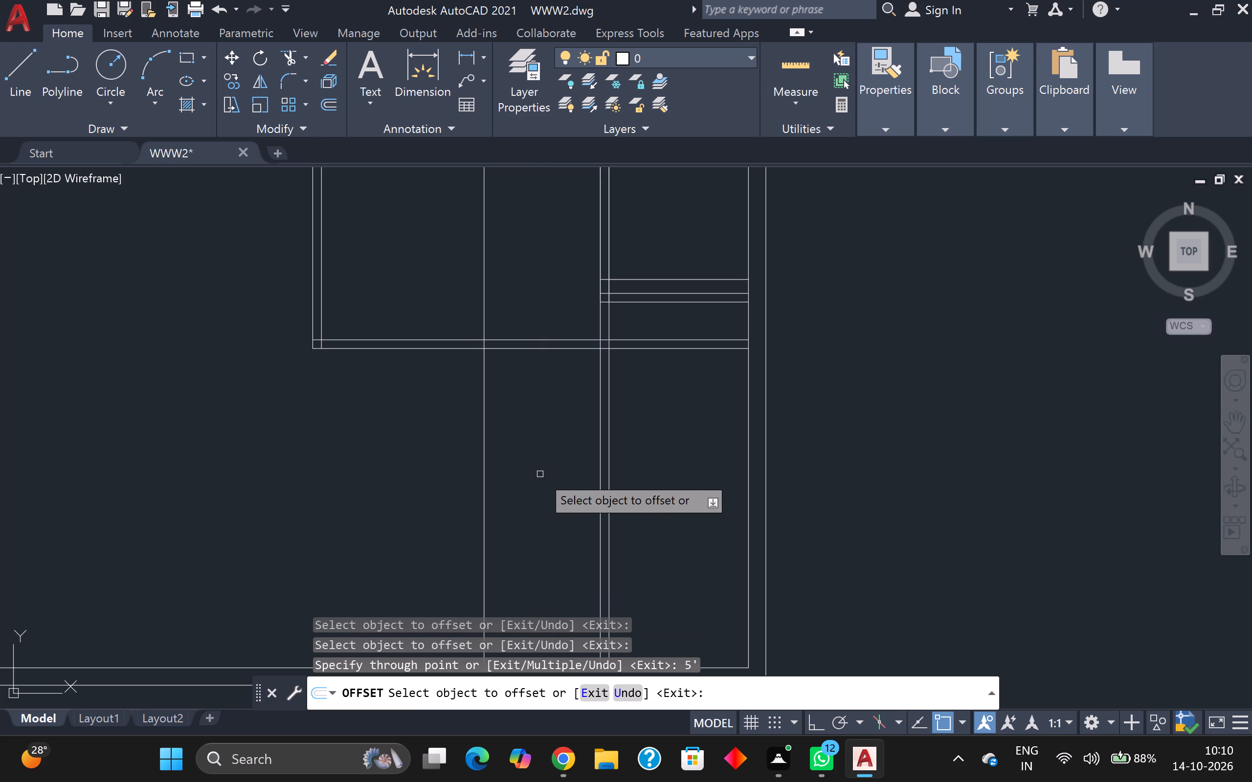
pyautogui.scroll(1, 538, 474)
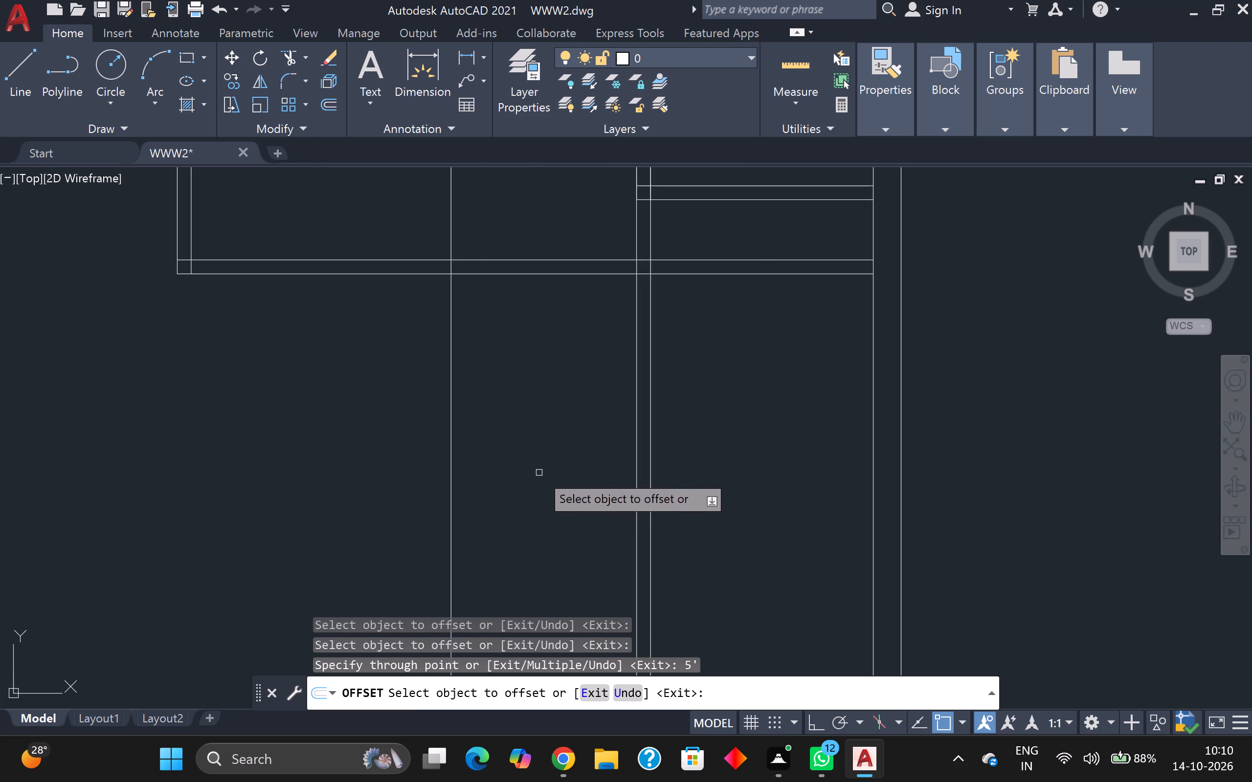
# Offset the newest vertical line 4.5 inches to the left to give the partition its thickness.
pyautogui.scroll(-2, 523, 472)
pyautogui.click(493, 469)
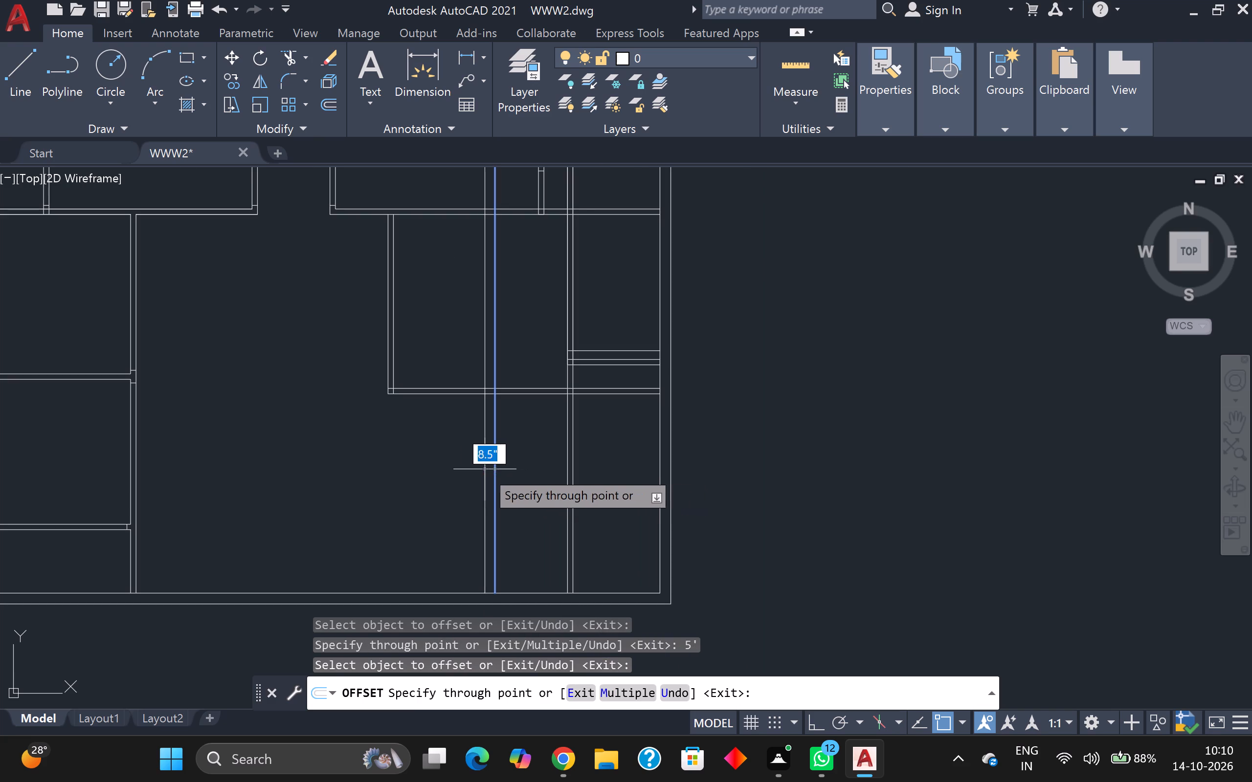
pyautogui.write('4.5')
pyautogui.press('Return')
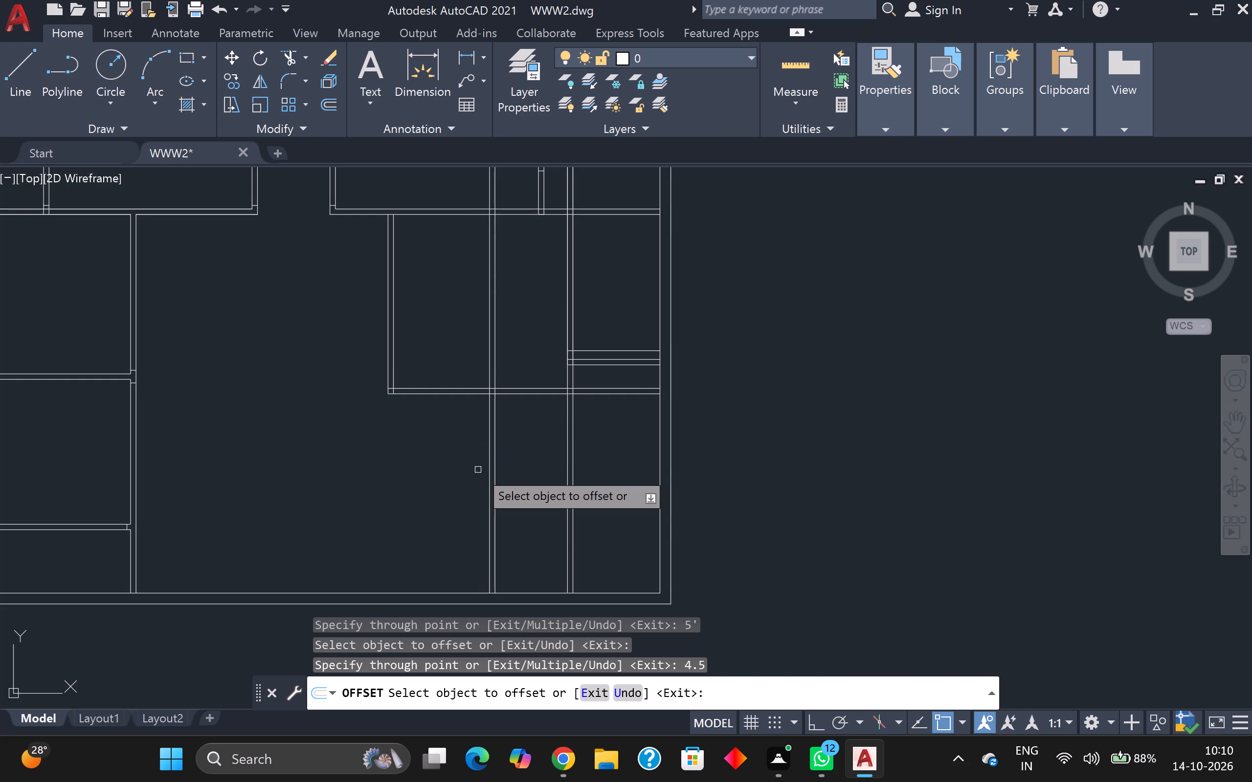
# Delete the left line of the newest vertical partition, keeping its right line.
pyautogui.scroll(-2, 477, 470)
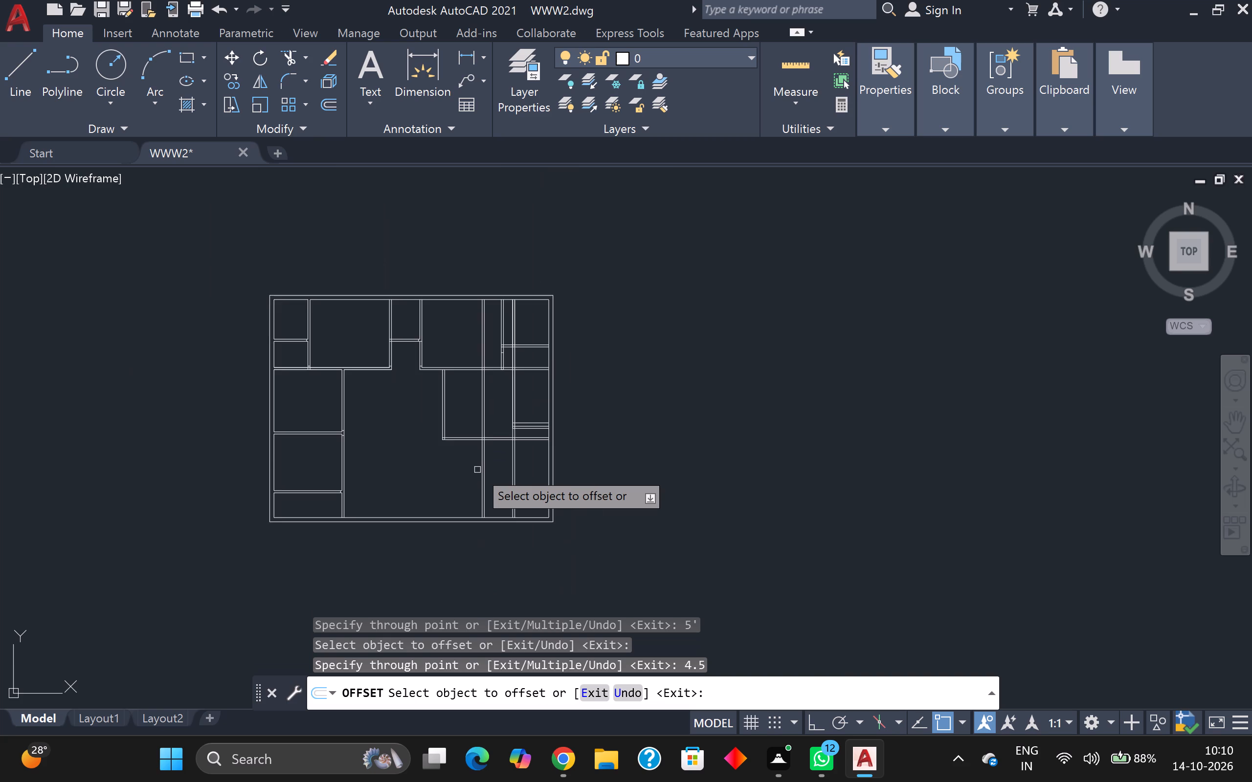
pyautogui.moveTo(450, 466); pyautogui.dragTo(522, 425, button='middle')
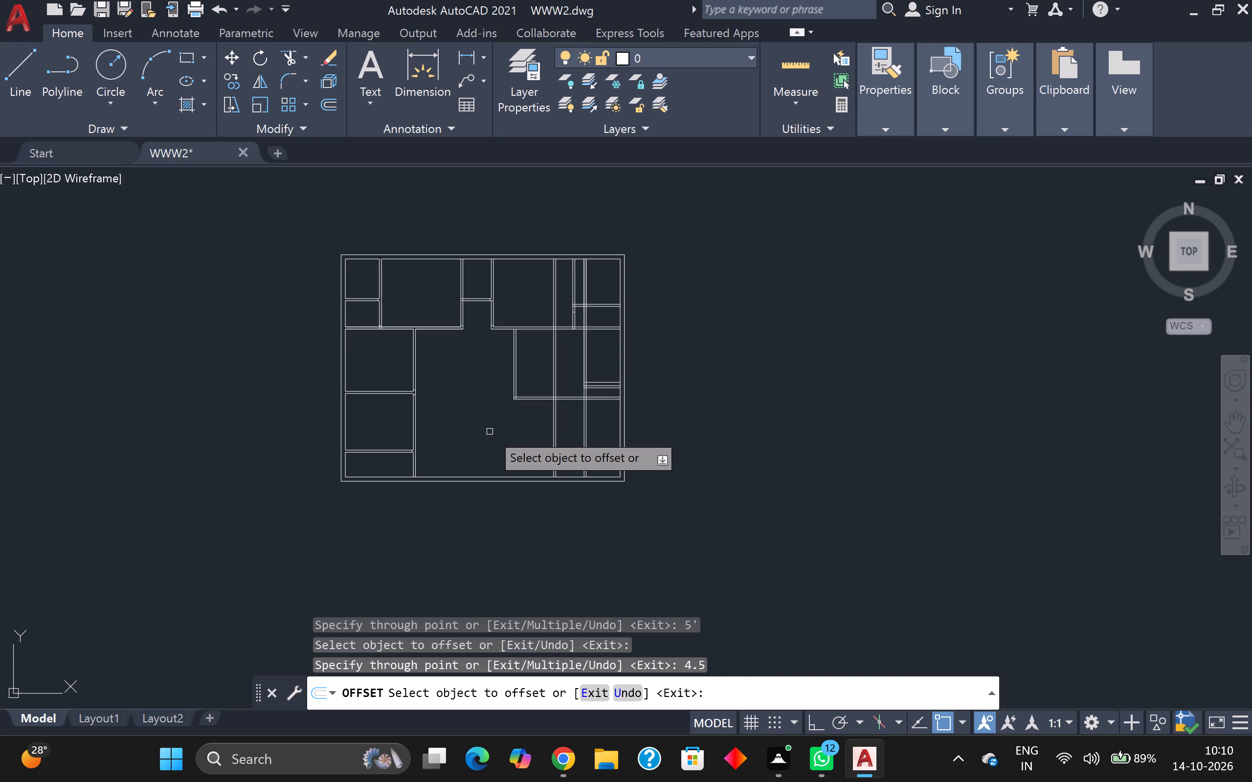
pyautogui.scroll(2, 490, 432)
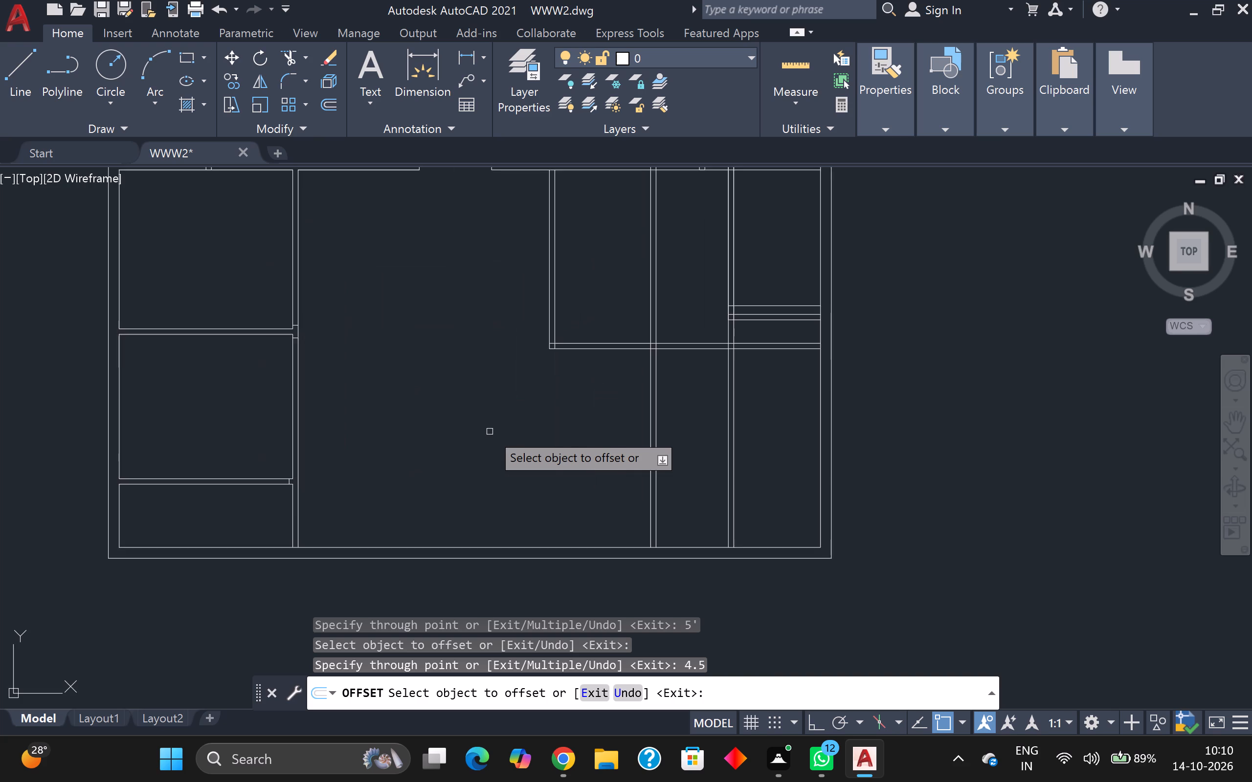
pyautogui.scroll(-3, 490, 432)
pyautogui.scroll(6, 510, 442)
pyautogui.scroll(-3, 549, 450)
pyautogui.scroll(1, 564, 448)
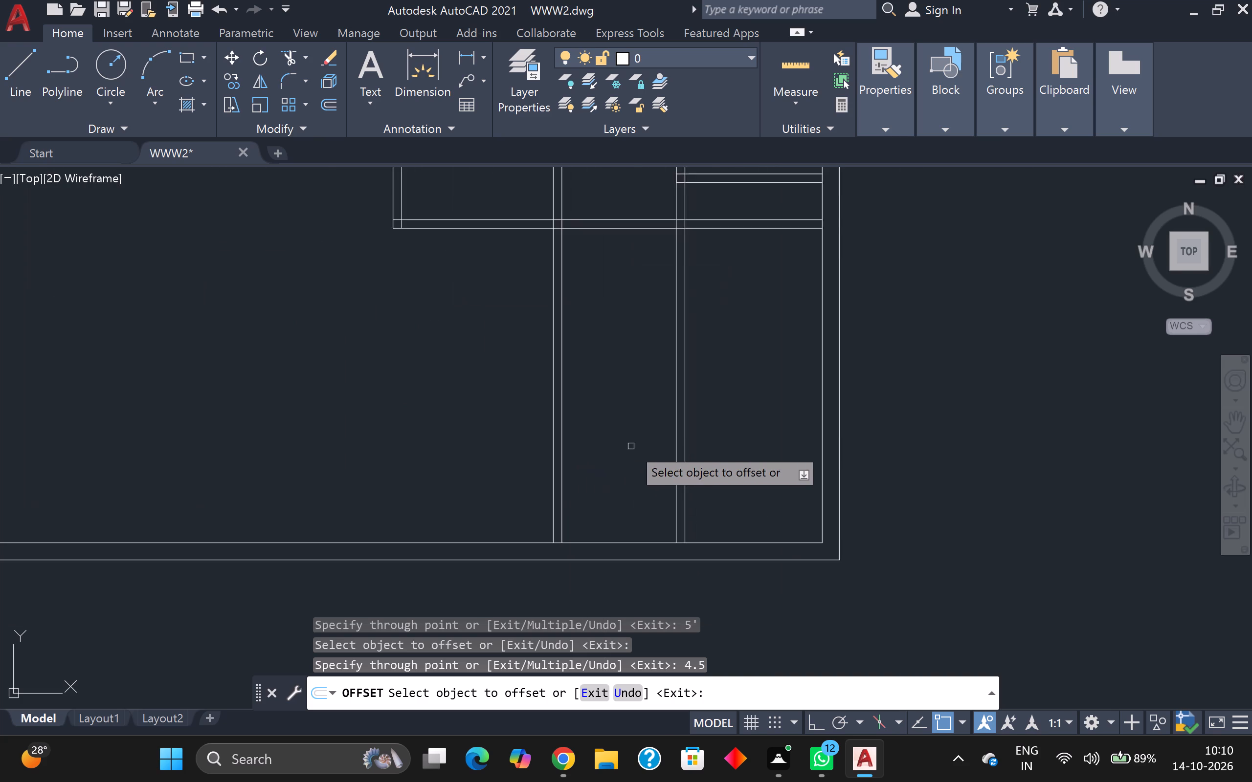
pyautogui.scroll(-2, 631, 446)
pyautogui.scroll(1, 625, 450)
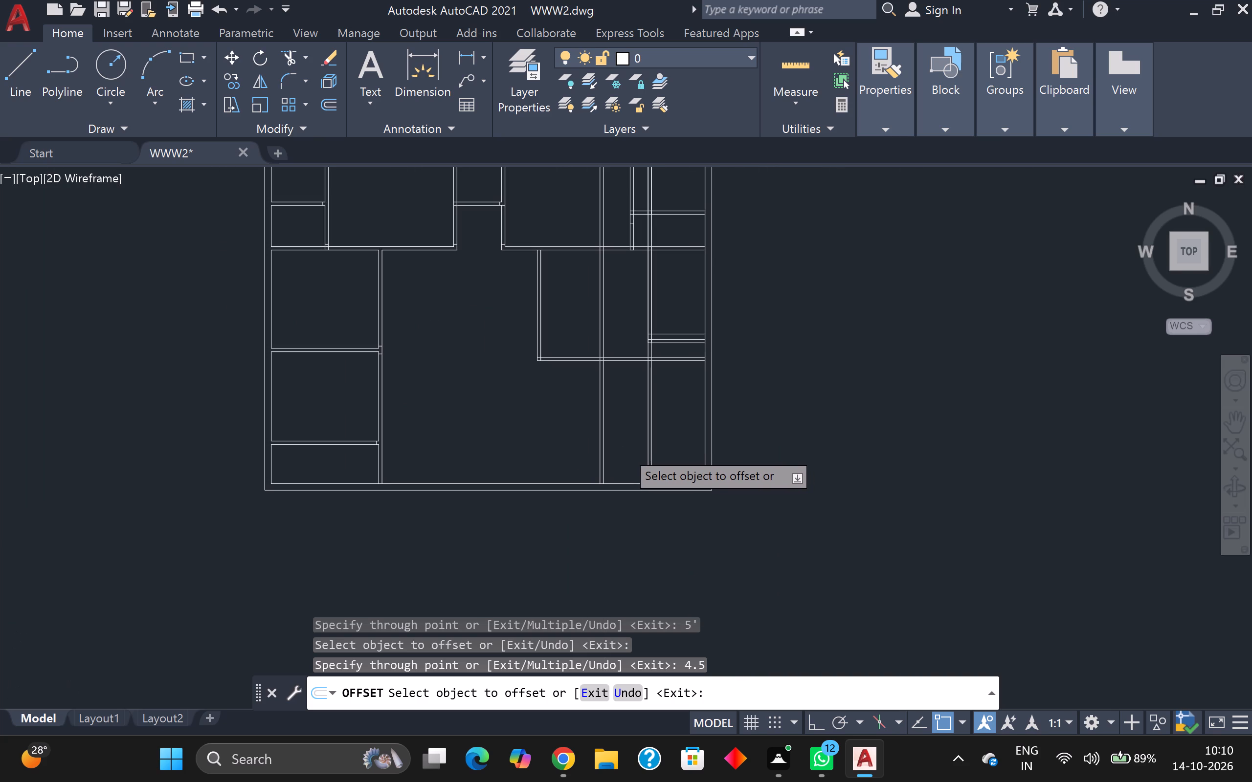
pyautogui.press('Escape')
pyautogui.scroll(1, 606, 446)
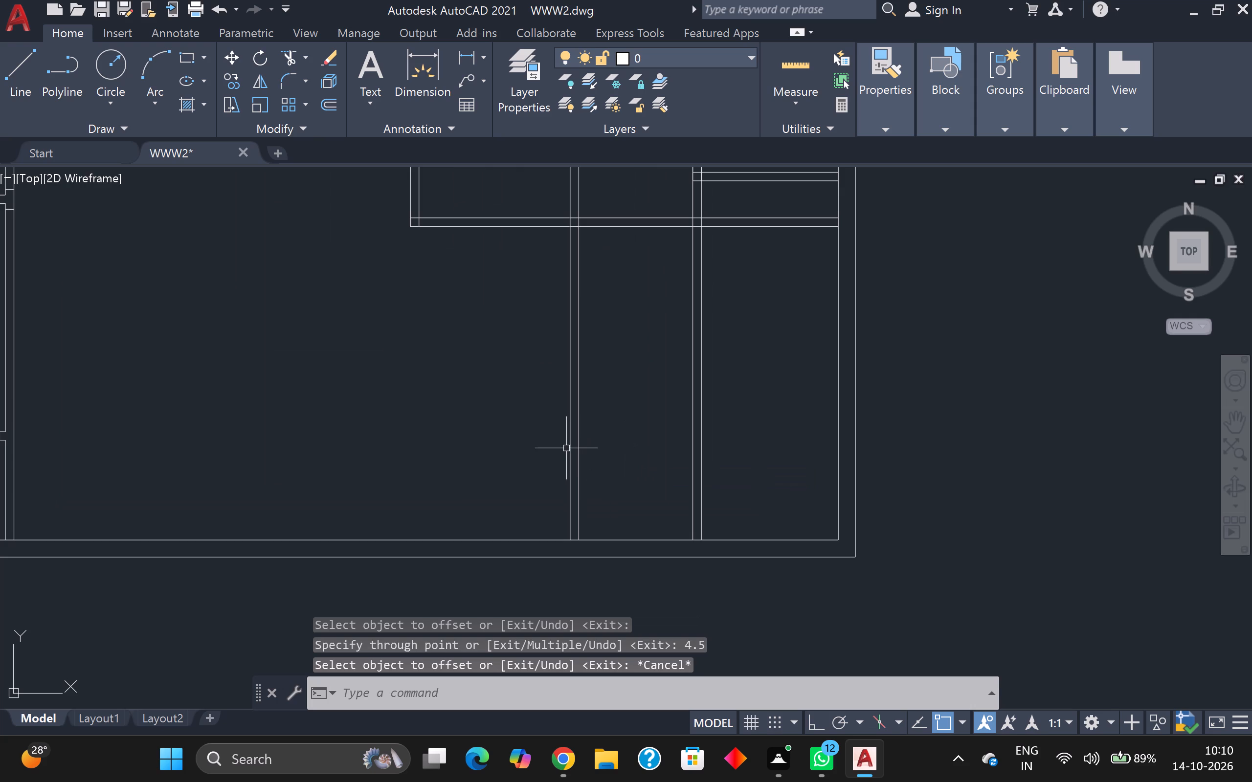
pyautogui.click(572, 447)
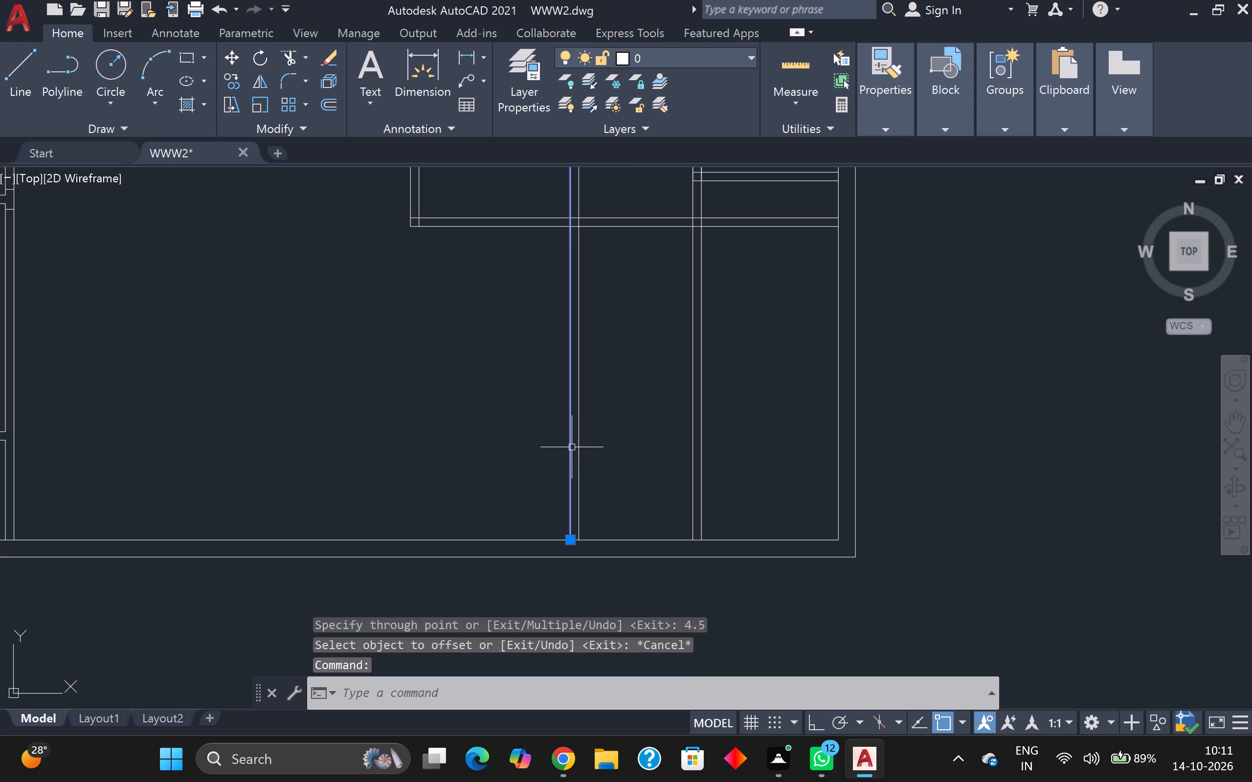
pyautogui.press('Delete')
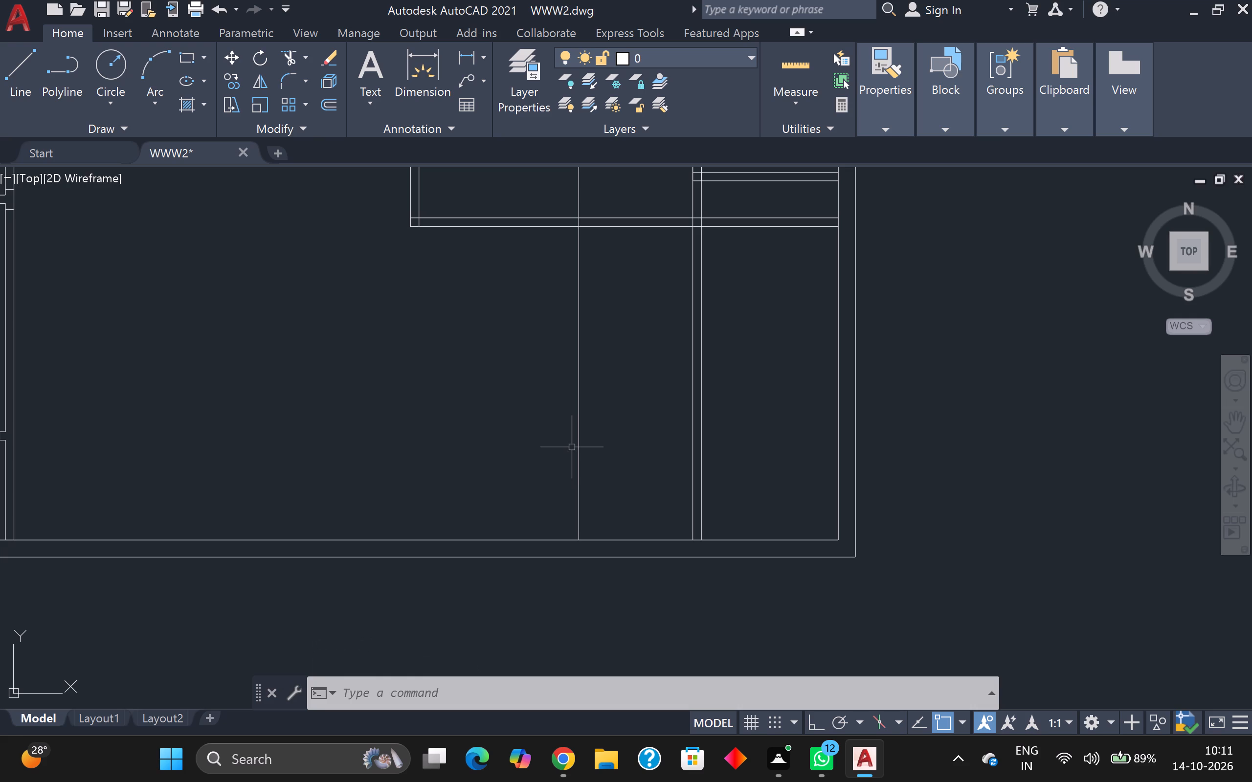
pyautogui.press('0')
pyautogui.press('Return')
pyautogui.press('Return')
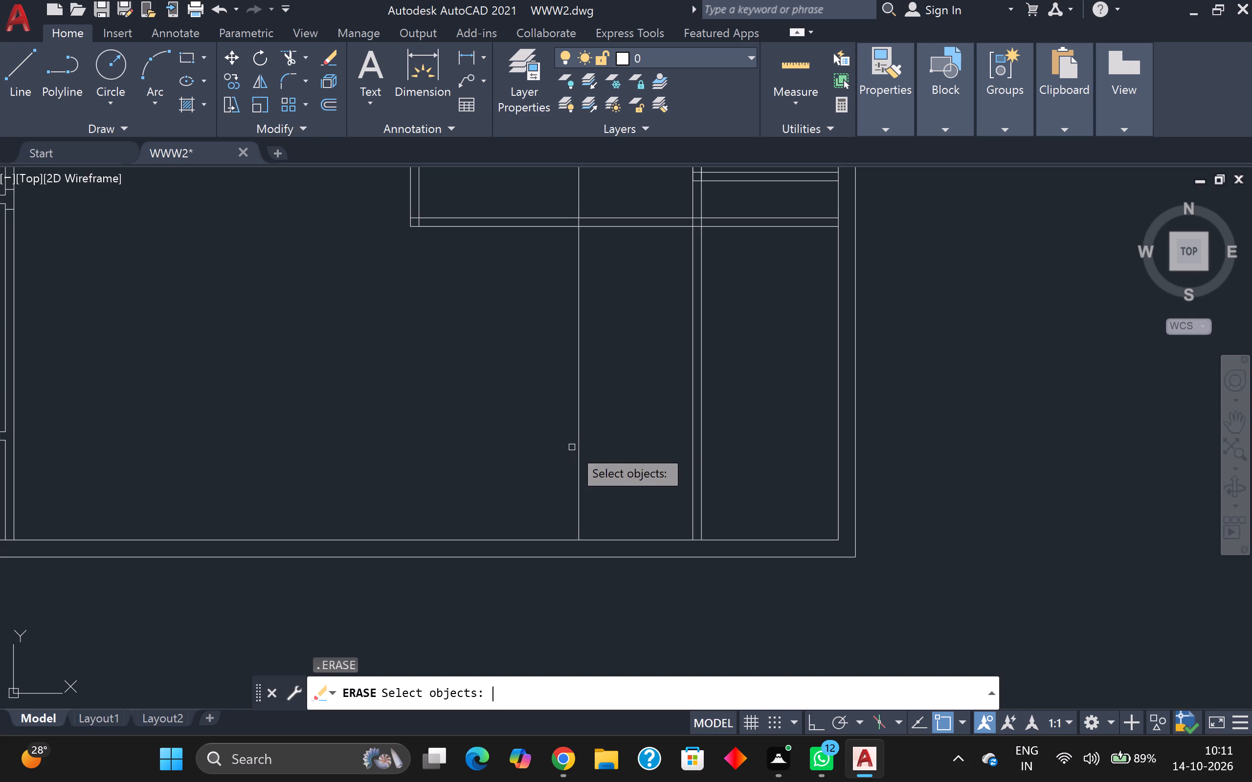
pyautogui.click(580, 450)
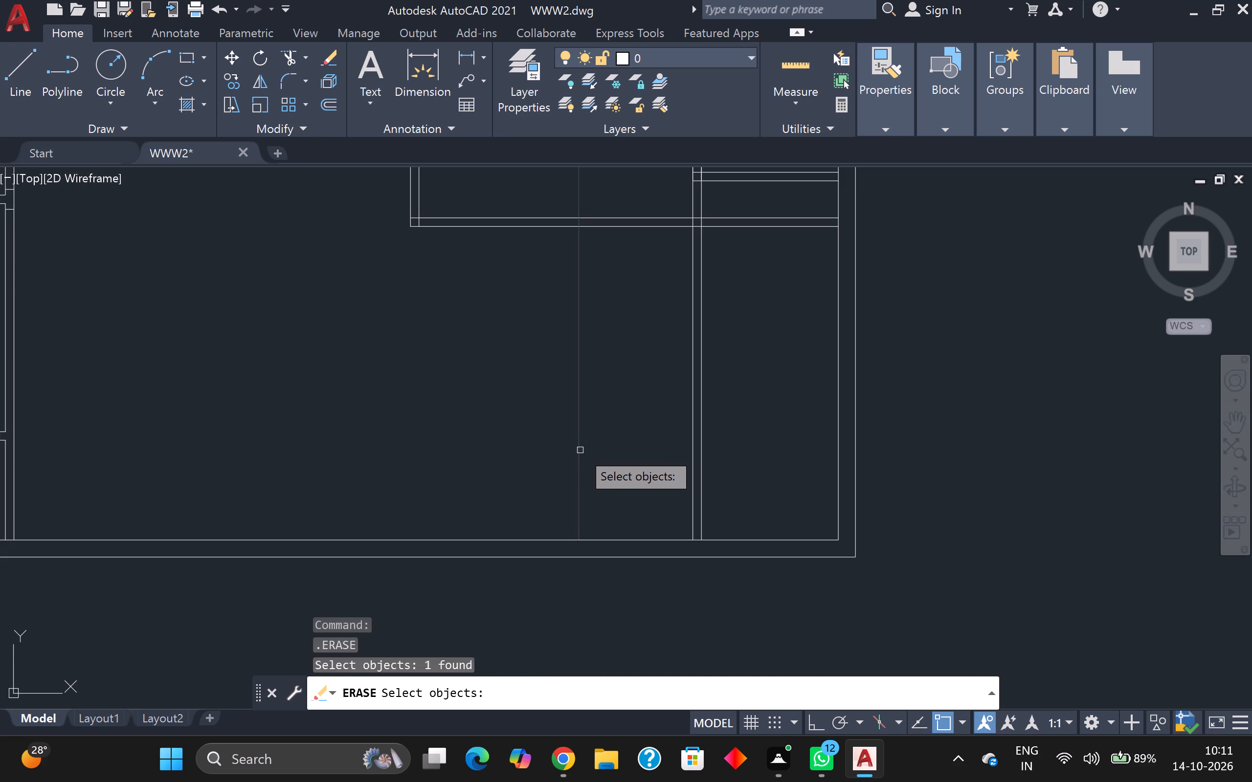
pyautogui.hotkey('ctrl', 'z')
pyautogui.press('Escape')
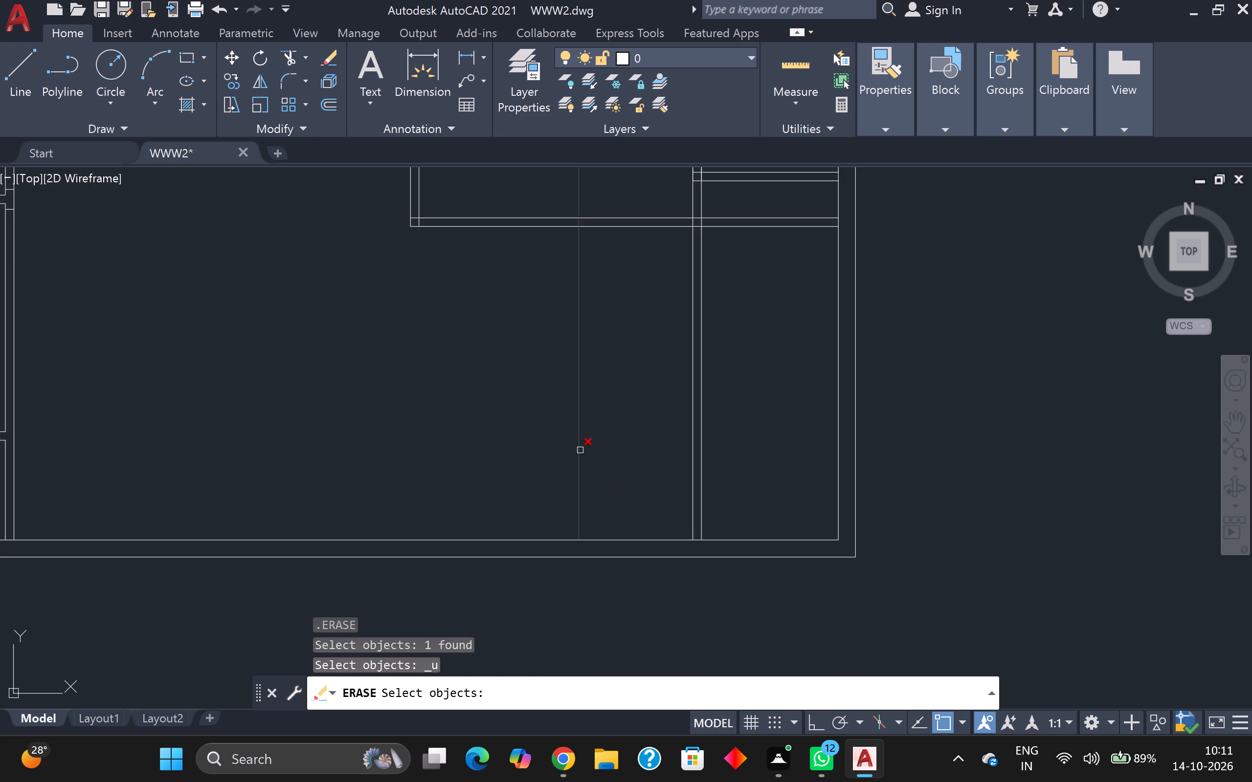
# Offset the remaining vertical line of the partition 9 inches to the left.
pyautogui.press('o')
pyautogui.press('Return')
pyautogui.press('Return')
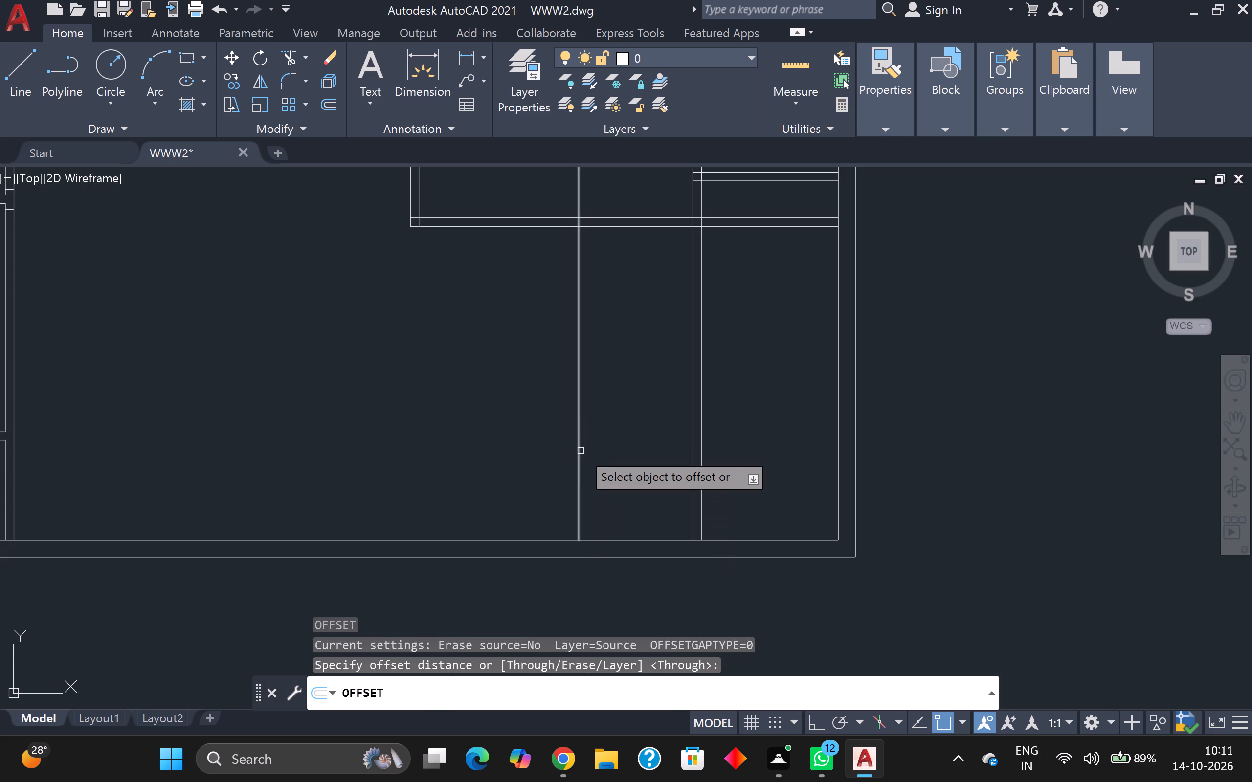
pyautogui.click(581, 451)
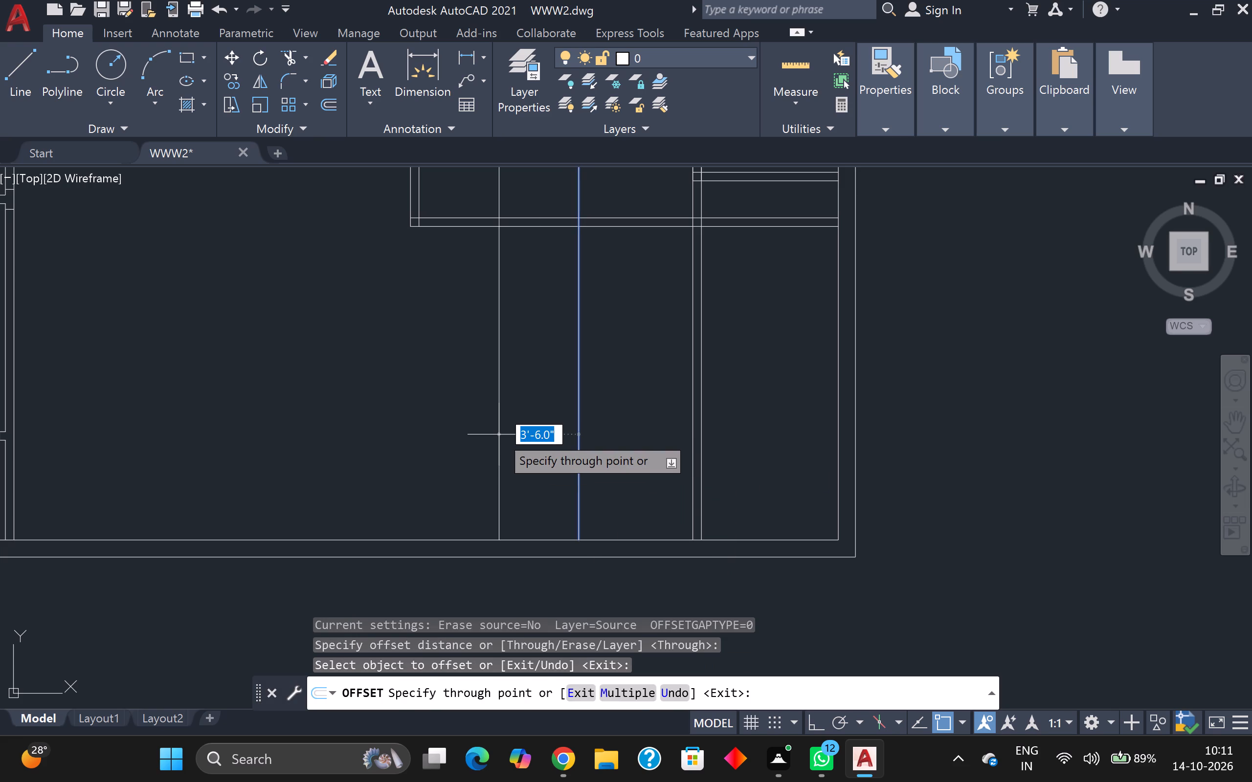
pyautogui.press('9')
pyautogui.press('Return')
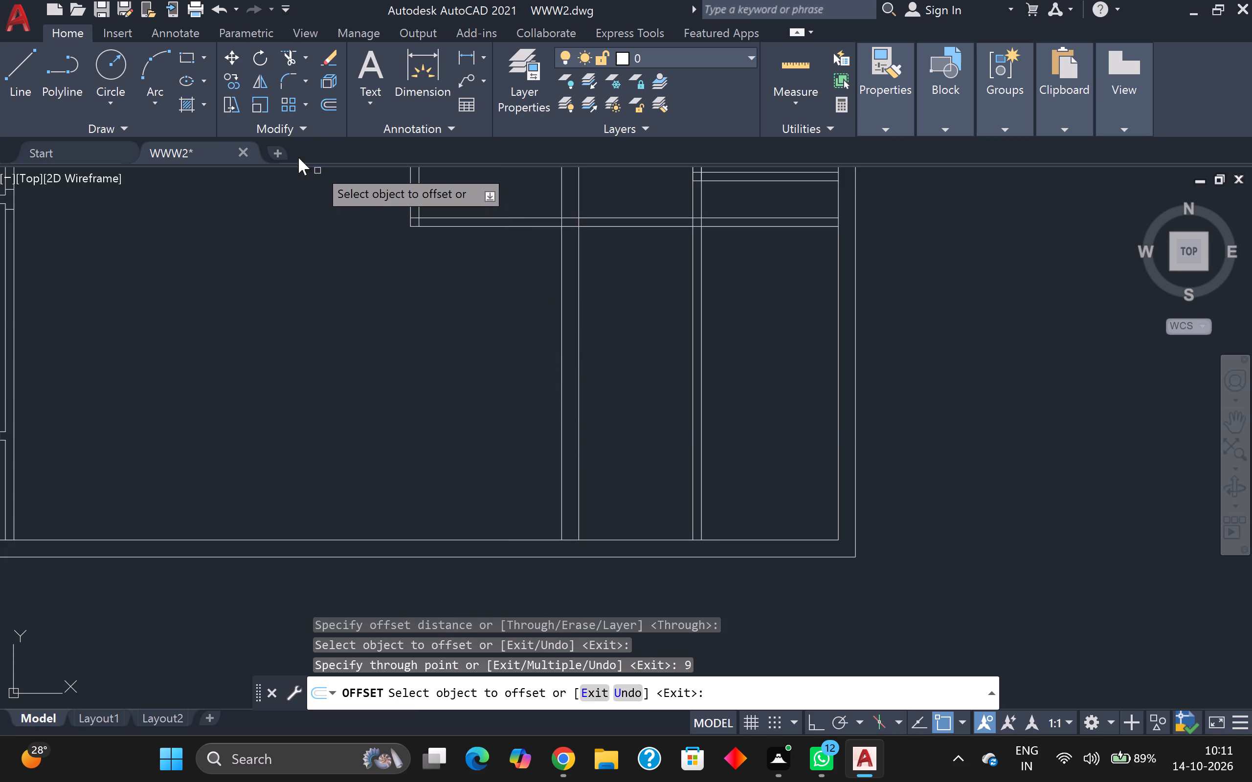
# Trim both lines of the 9-inch vertical partition where they cross the room above the lower right horizontal partition.
pyautogui.click(284, 56)
pyautogui.scroll(-2, 540, 283)
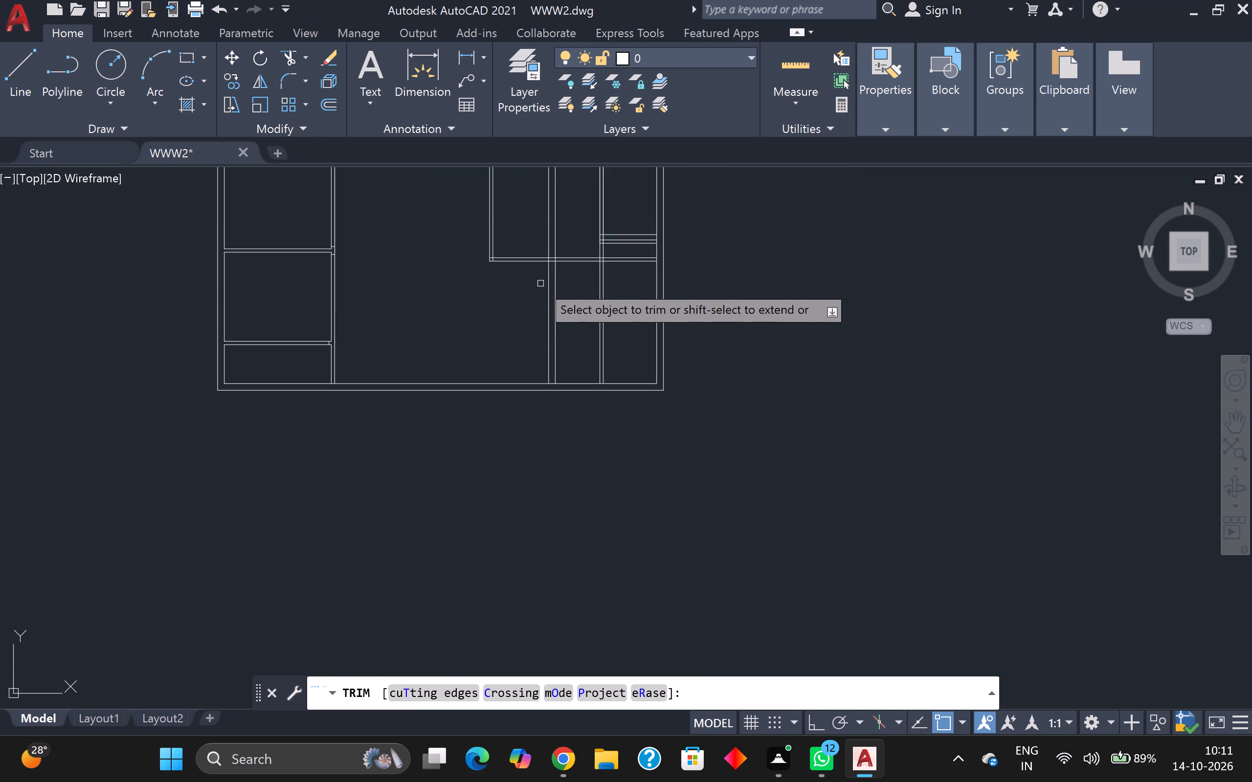
pyautogui.moveTo(535, 282); pyautogui.dragTo(501, 314, button='middle')
pyautogui.click(504, 266)
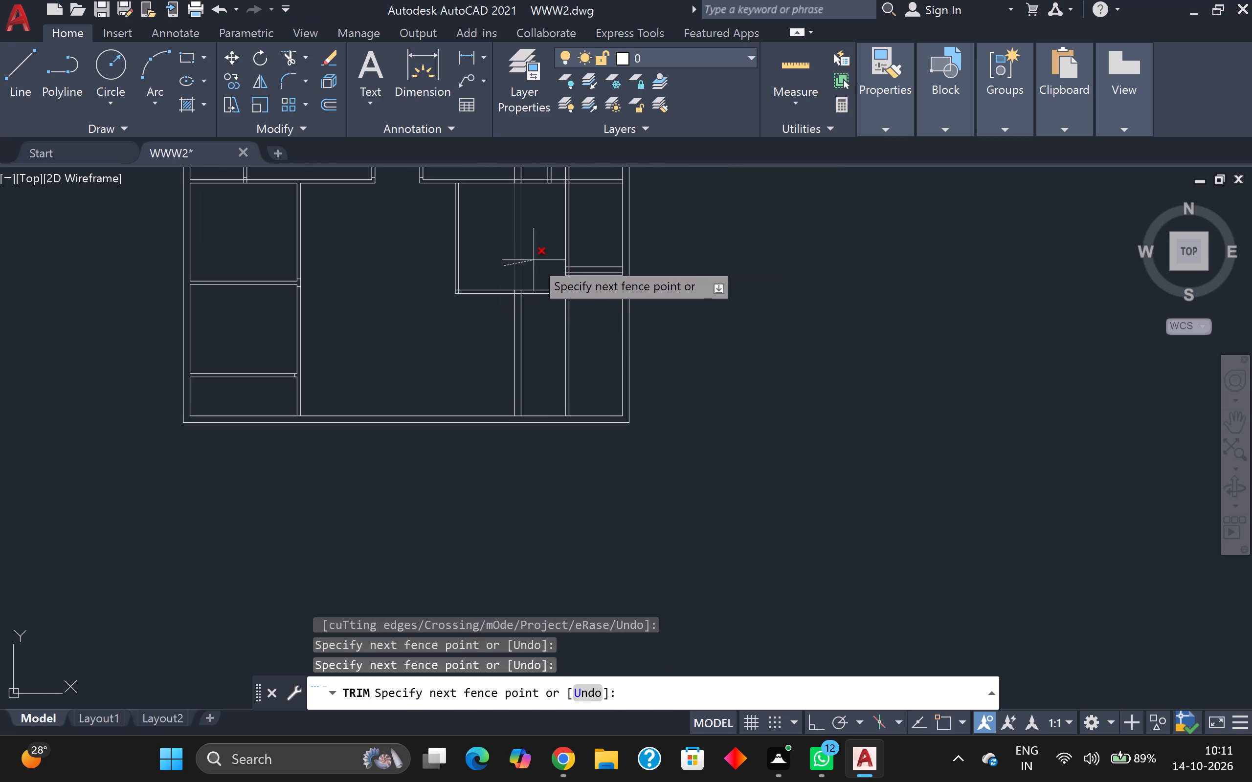
pyautogui.click(534, 260)
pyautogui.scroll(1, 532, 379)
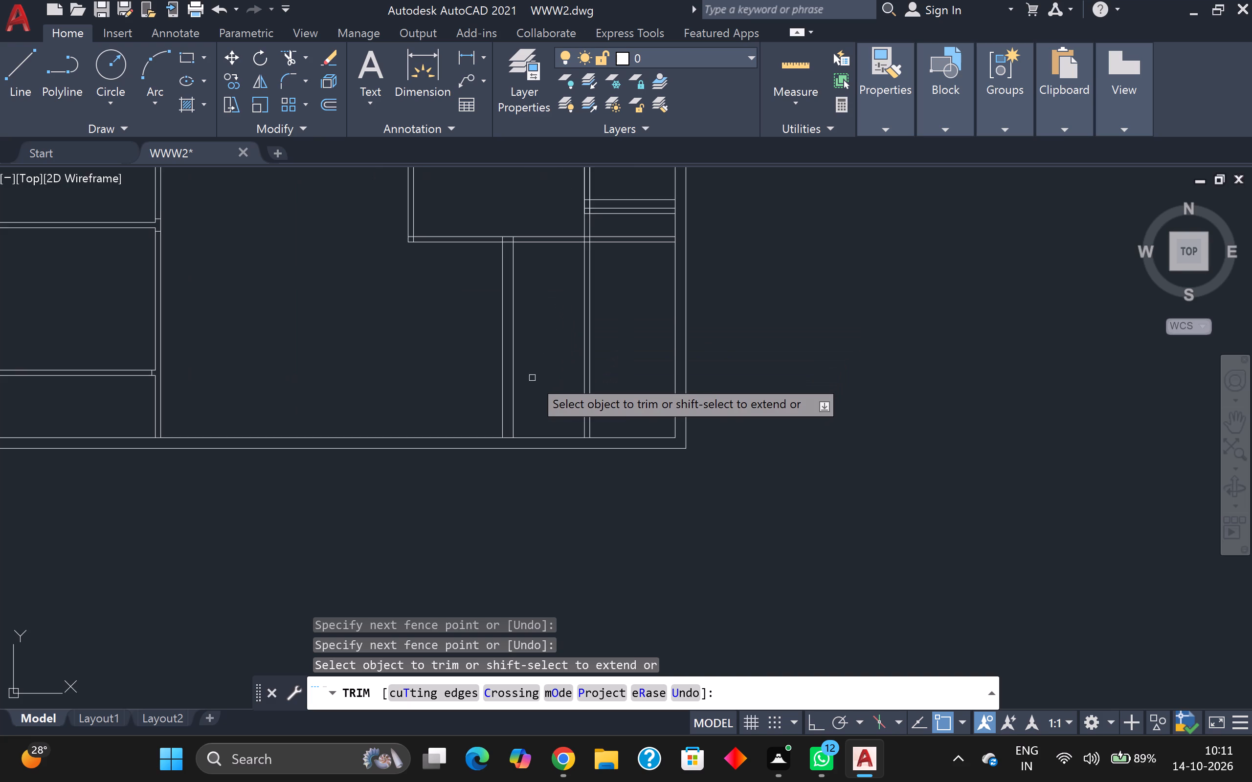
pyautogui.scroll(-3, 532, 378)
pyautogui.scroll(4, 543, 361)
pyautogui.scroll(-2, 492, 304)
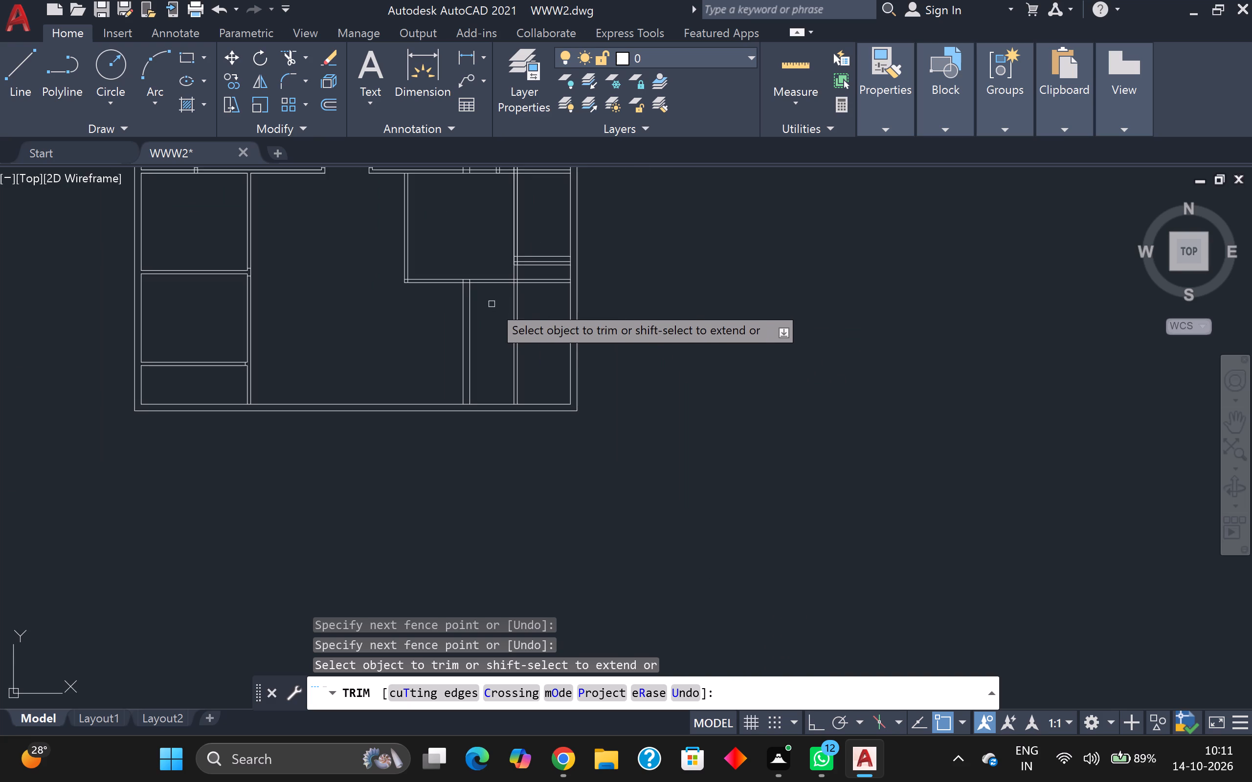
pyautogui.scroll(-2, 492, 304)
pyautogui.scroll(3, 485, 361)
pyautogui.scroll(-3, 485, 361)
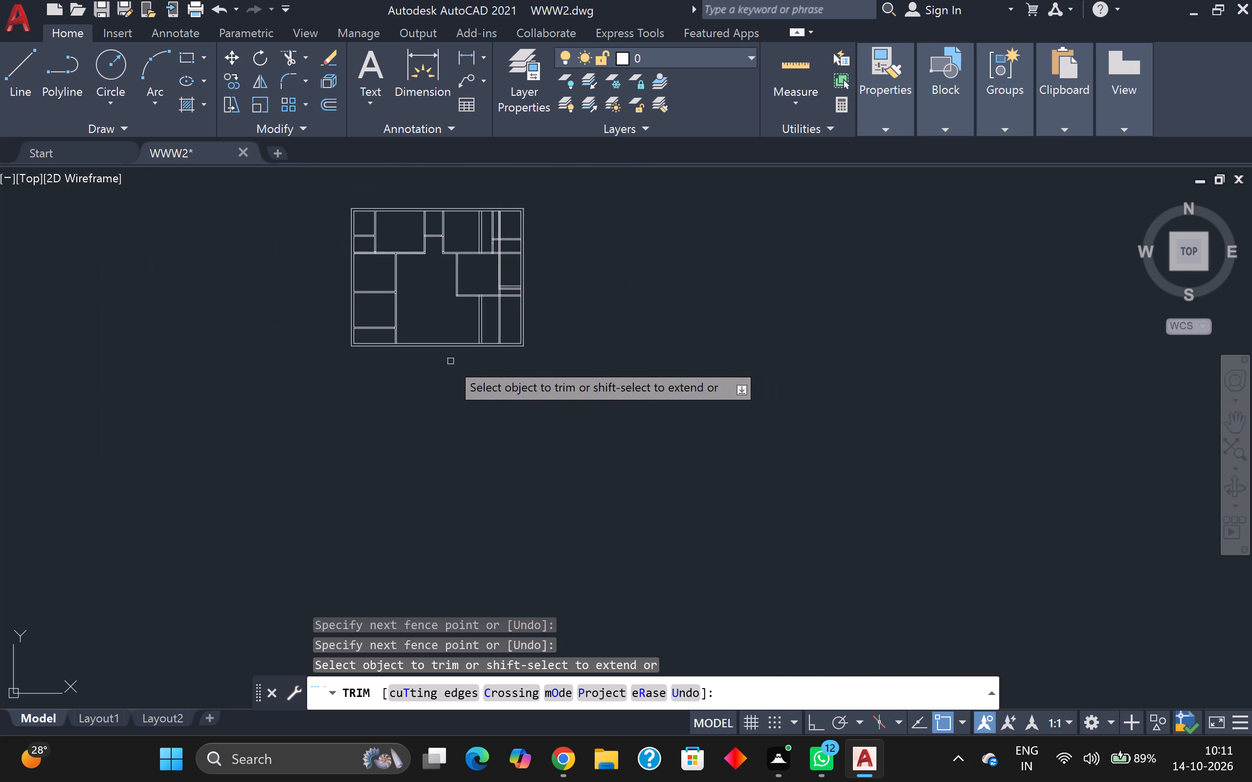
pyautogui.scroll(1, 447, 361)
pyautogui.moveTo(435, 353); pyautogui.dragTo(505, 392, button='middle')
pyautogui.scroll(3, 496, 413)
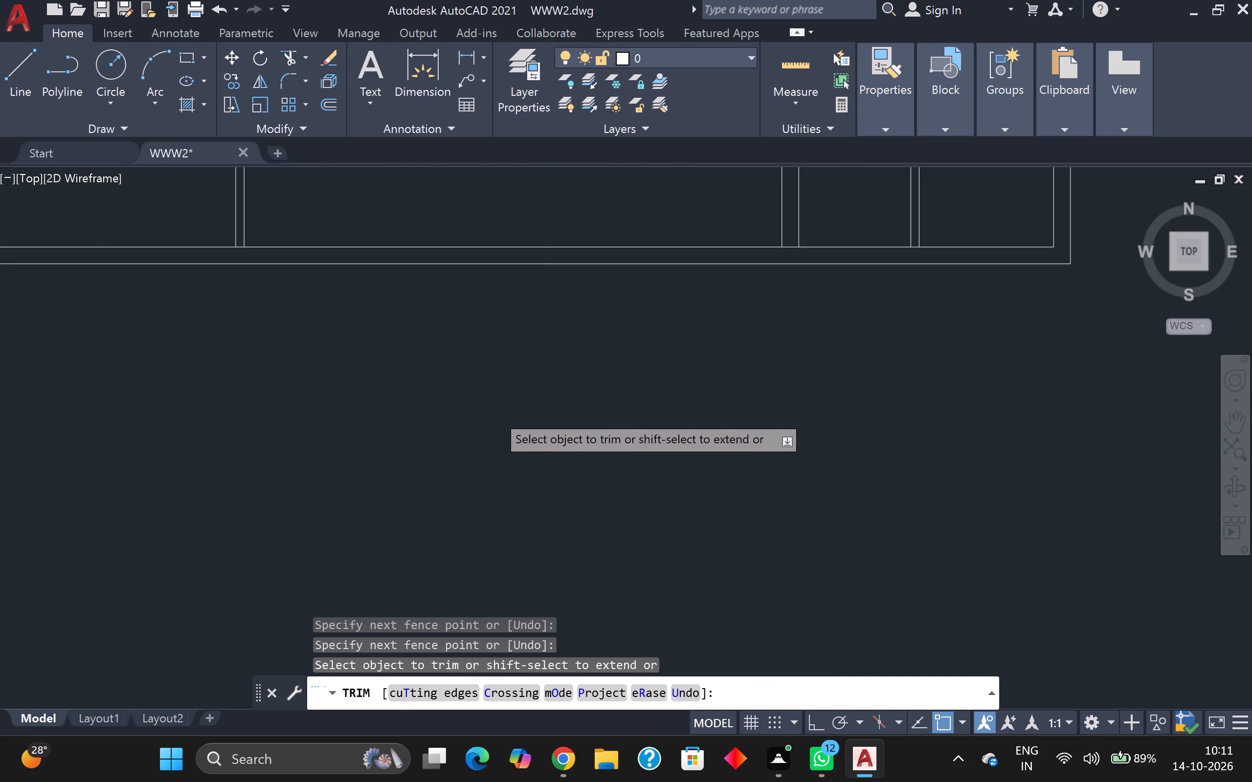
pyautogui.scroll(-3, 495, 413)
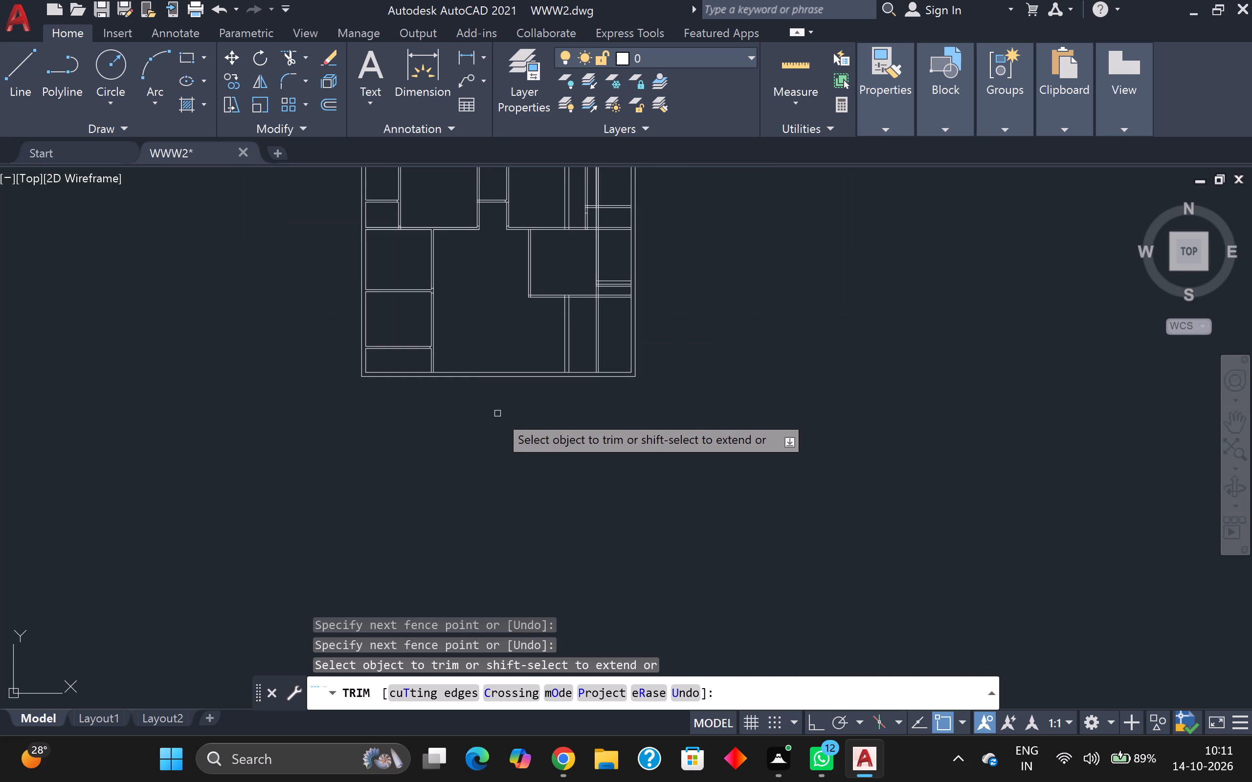
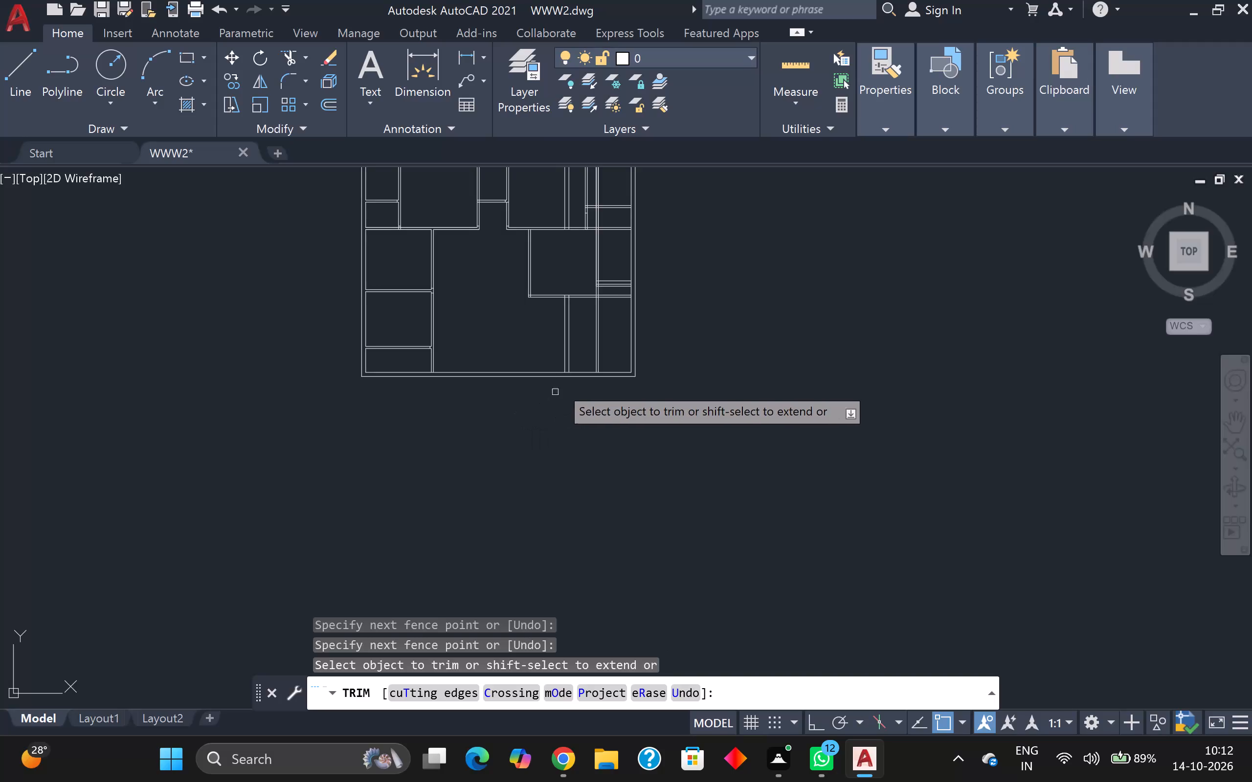
# Trim the overlapping lines where the 9-inch vertical partition meets the lower right horizontal partition, leaving an open T-junction.
pyautogui.scroll(4, 573, 338)
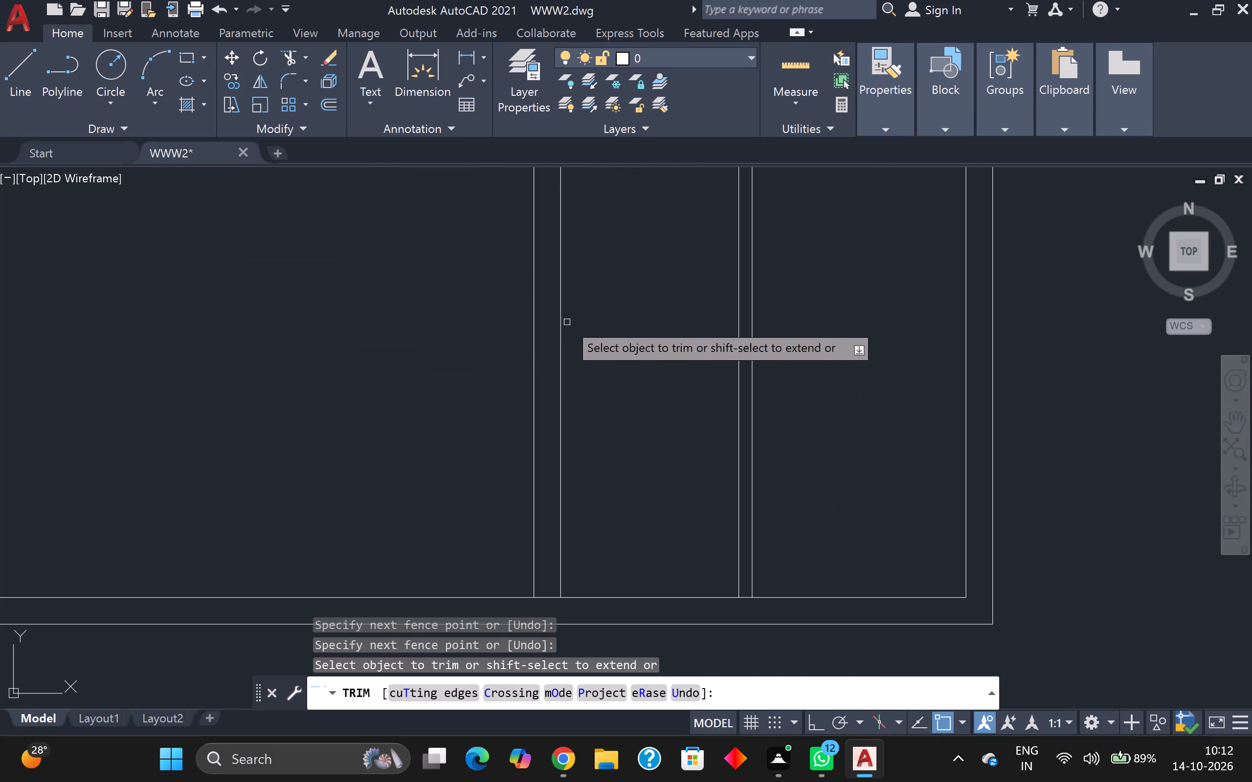
pyautogui.moveTo(574, 321); pyautogui.dragTo(674, 567, button='middle')
pyautogui.scroll(2, 650, 404)
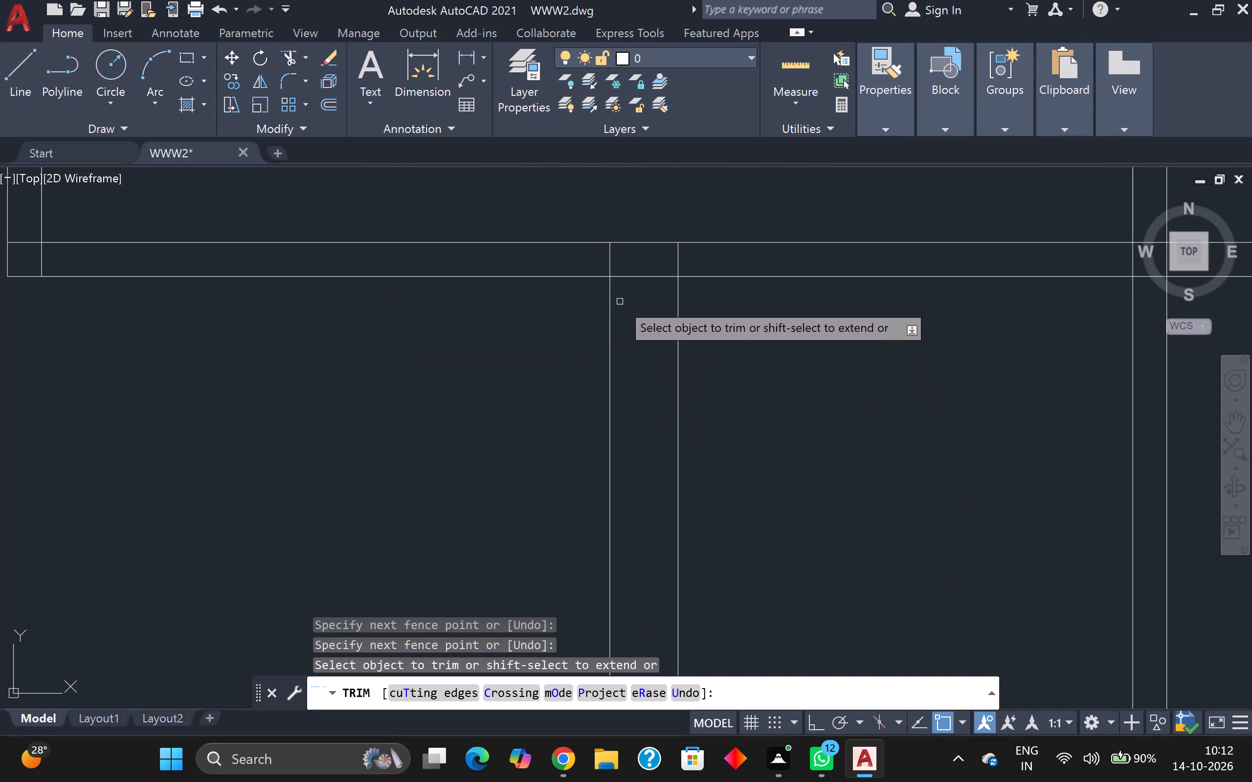
pyautogui.click(655, 272)
pyautogui.click(652, 295)
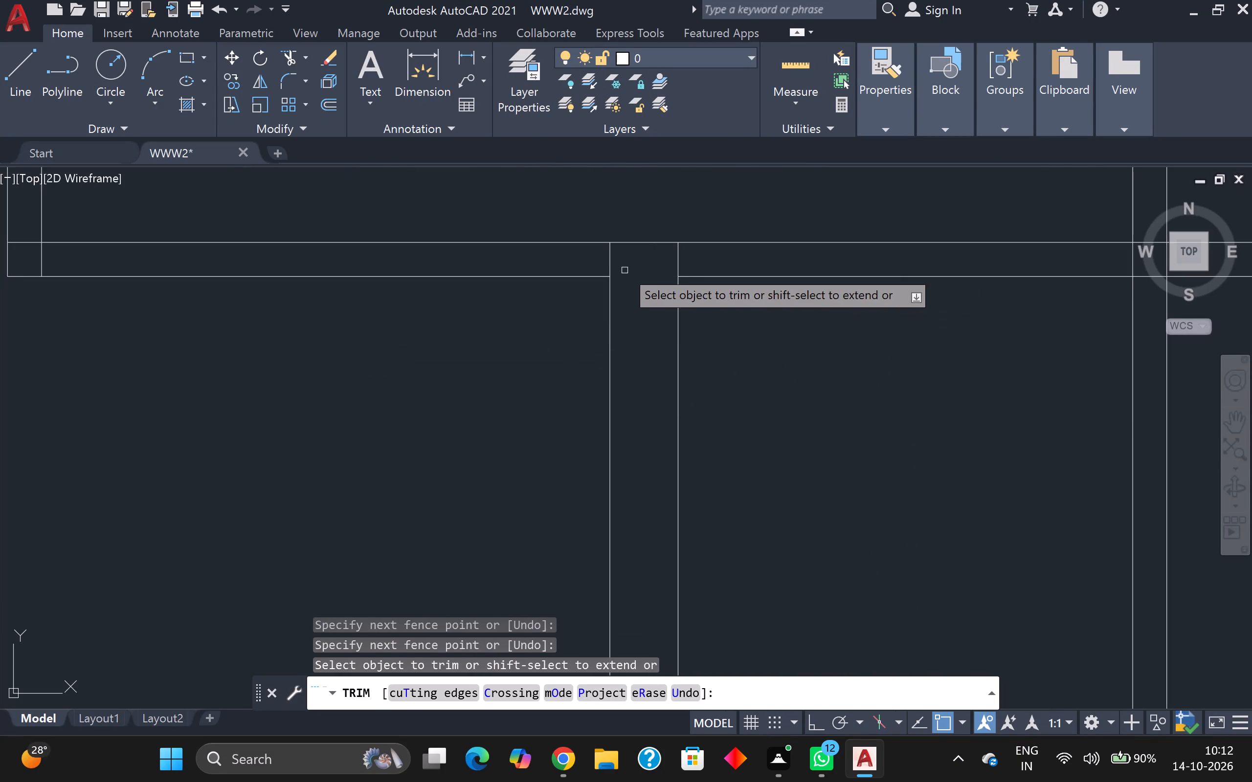
pyautogui.click(609, 259)
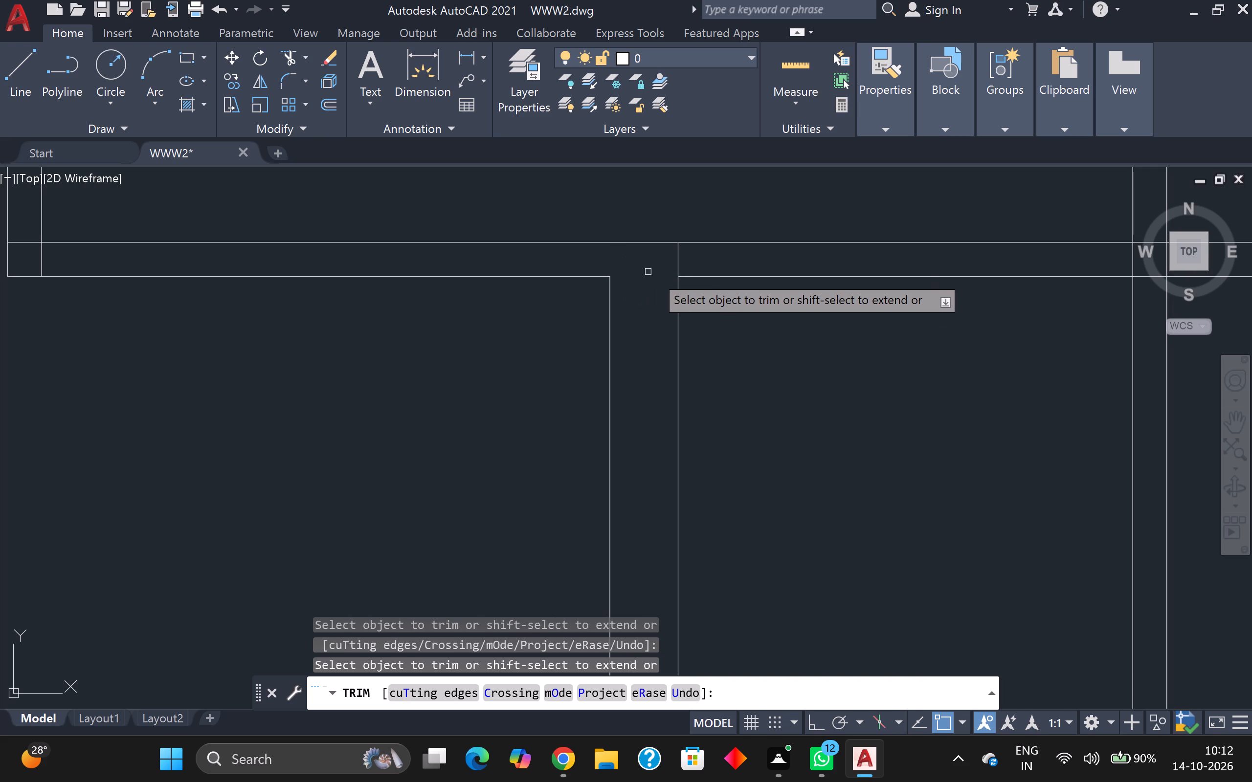
pyautogui.click(679, 268)
# Trim the bottom outer wall's inner line between the two lines of the rightmost vertical partition.
pyautogui.scroll(-5, 651, 317)
pyautogui.scroll(1, 651, 321)
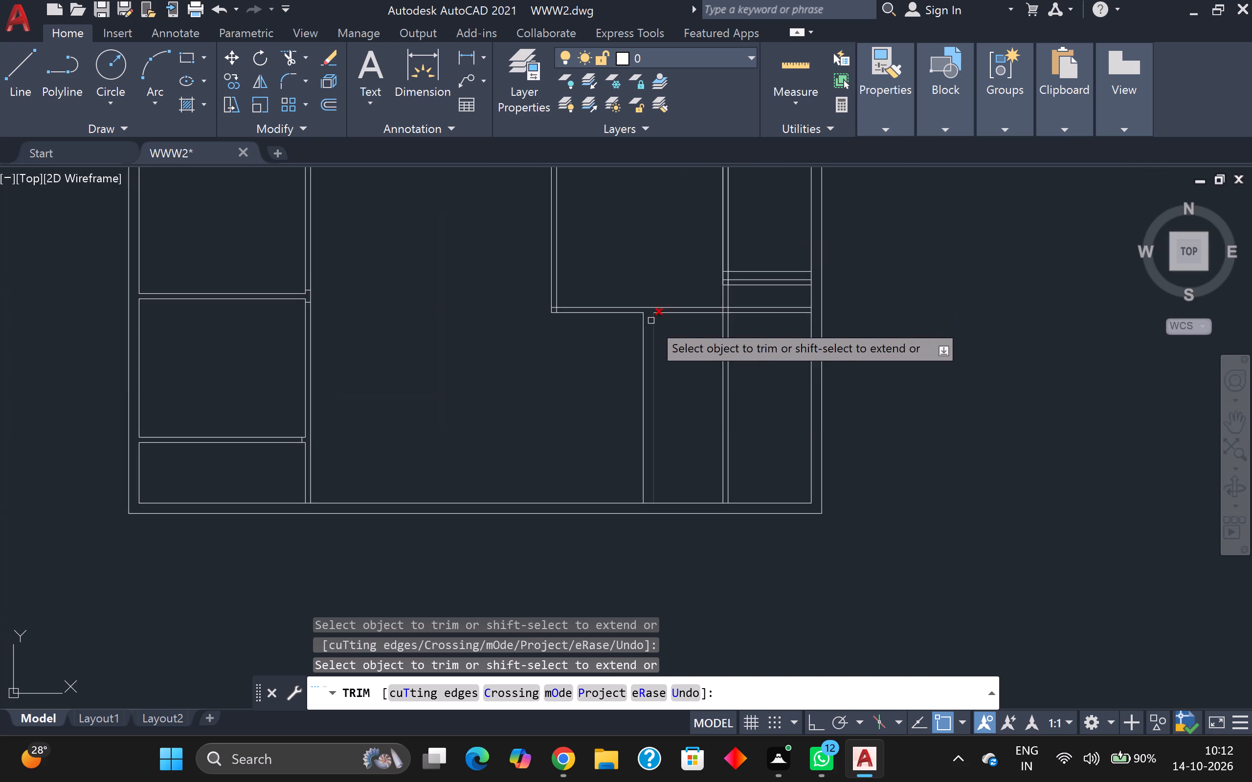
pyautogui.moveTo(693, 427); pyautogui.dragTo(694, 385, button='middle')
pyautogui.scroll(1, 690, 411)
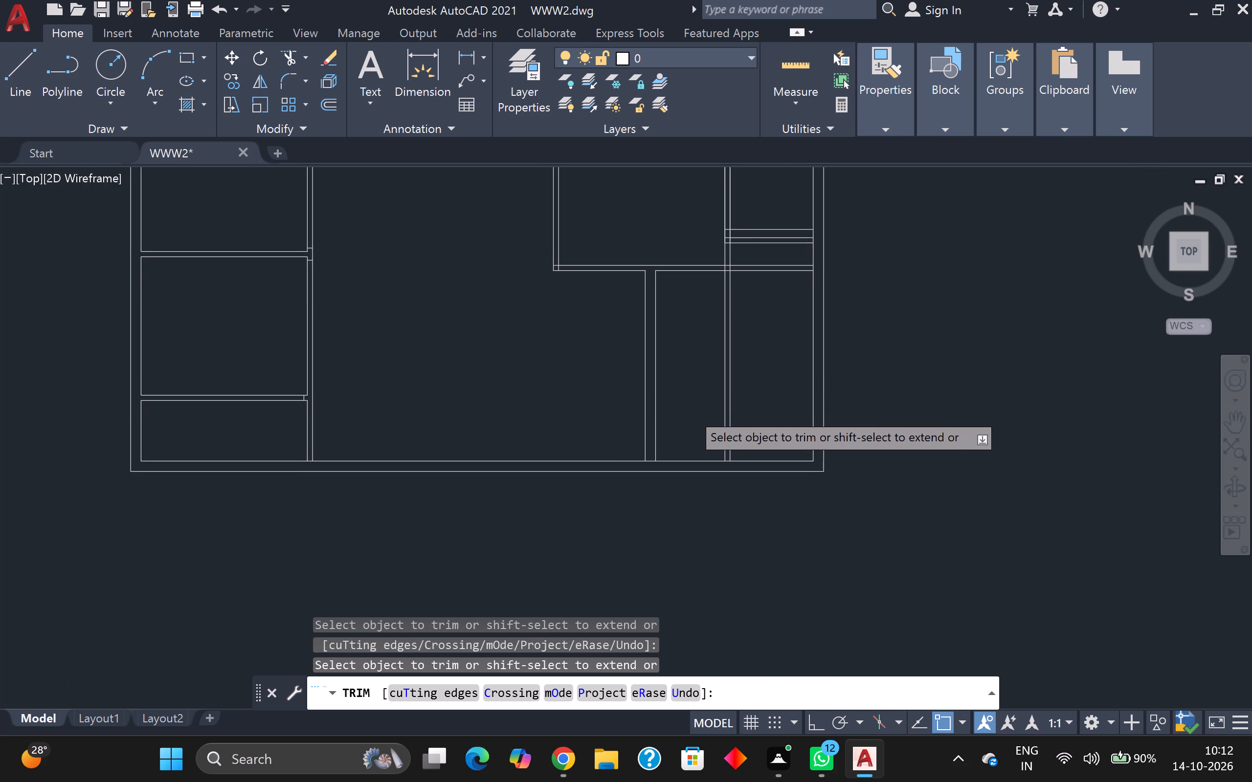
pyautogui.scroll(1, 690, 411)
pyautogui.scroll(-3, 690, 411)
pyautogui.scroll(2, 683, 451)
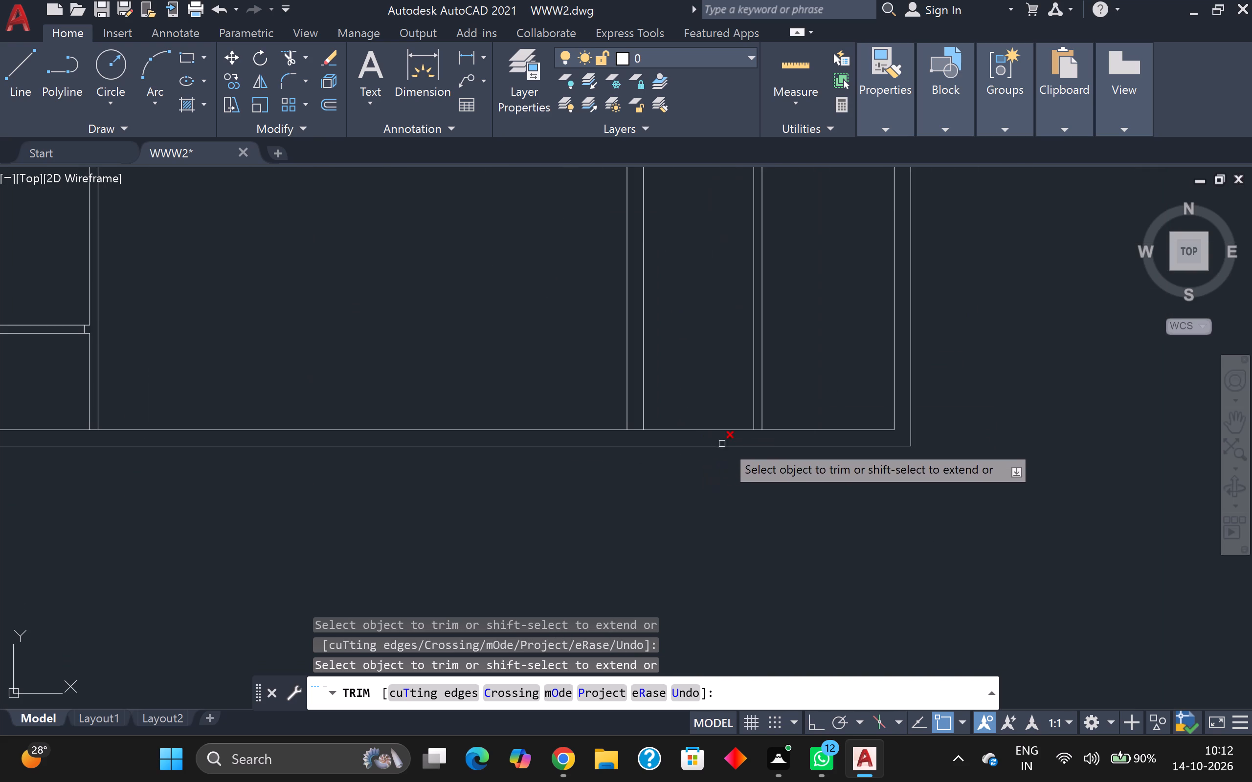
pyautogui.scroll(3, 730, 442)
pyautogui.click(822, 398)
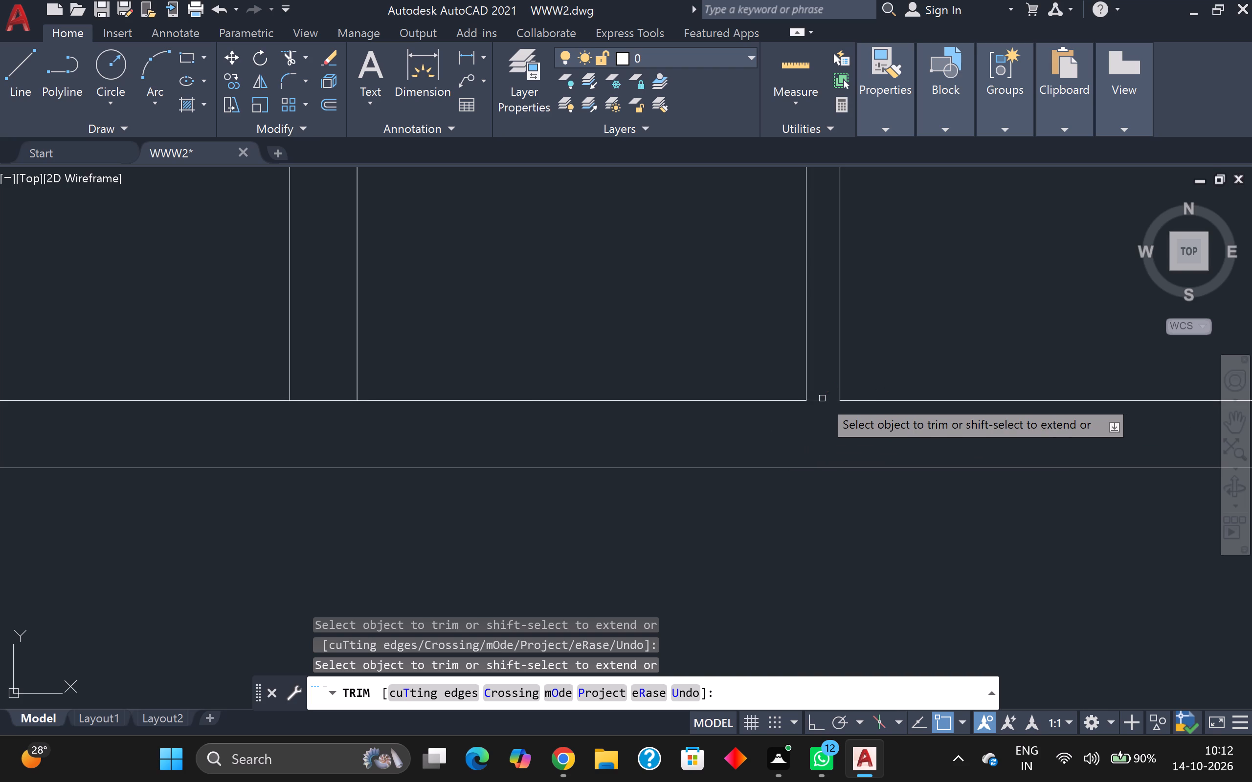
# Trim the right outer wall's inner line between the two lines of the lower right horizontal partition.
pyautogui.scroll(-3, 822, 398)
pyautogui.moveTo(857, 405); pyautogui.dragTo(613, 403, button='middle')
pyautogui.moveTo(640, 349); pyautogui.dragTo(540, 422, button='middle')
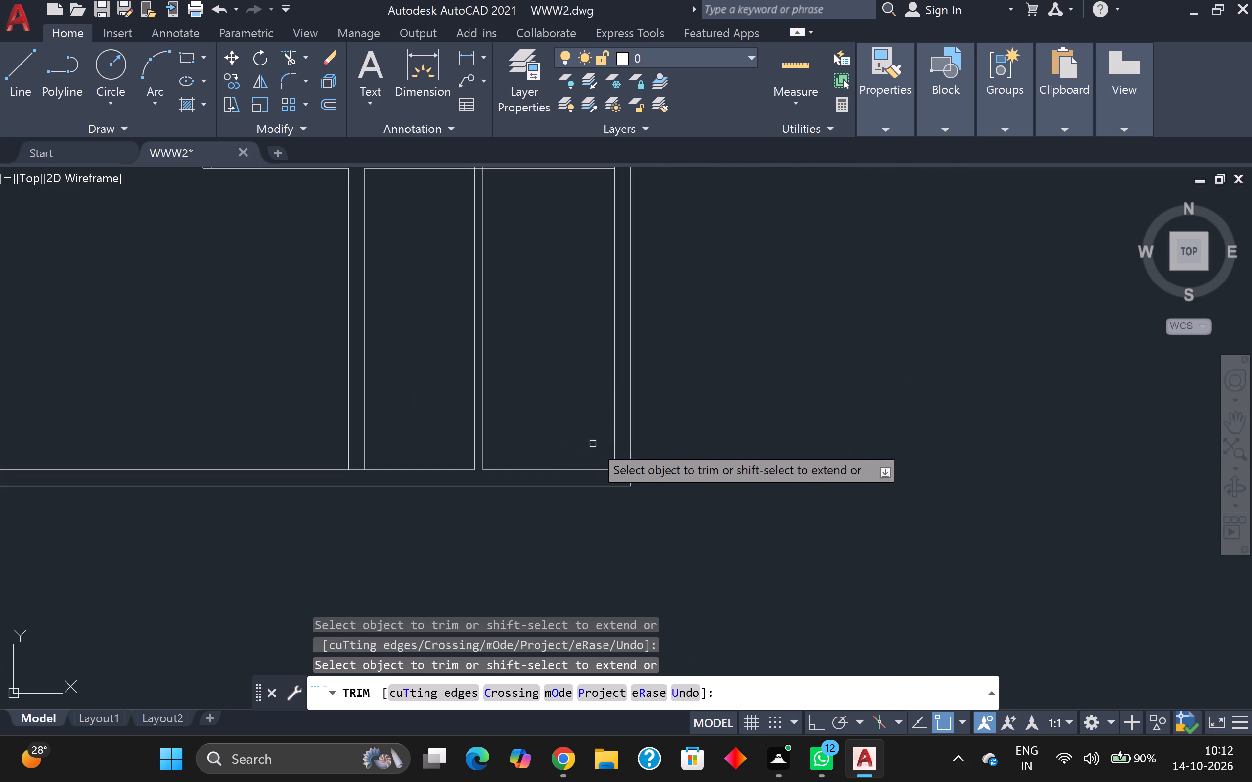
pyautogui.moveTo(666, 443); pyautogui.dragTo(649, 521, button='middle')
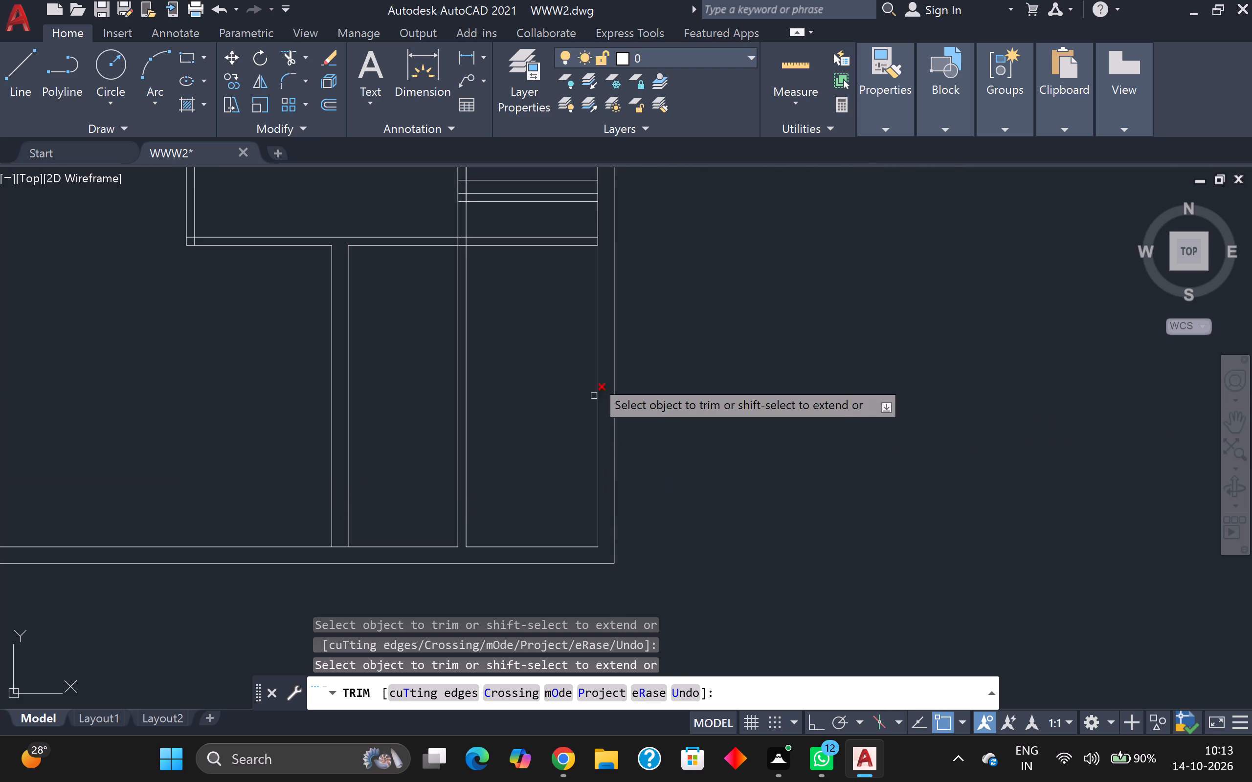
pyautogui.scroll(2, 607, 299)
pyautogui.moveTo(608, 298); pyautogui.dragTo(658, 560, button='middle')
pyautogui.scroll(1, 643, 442)
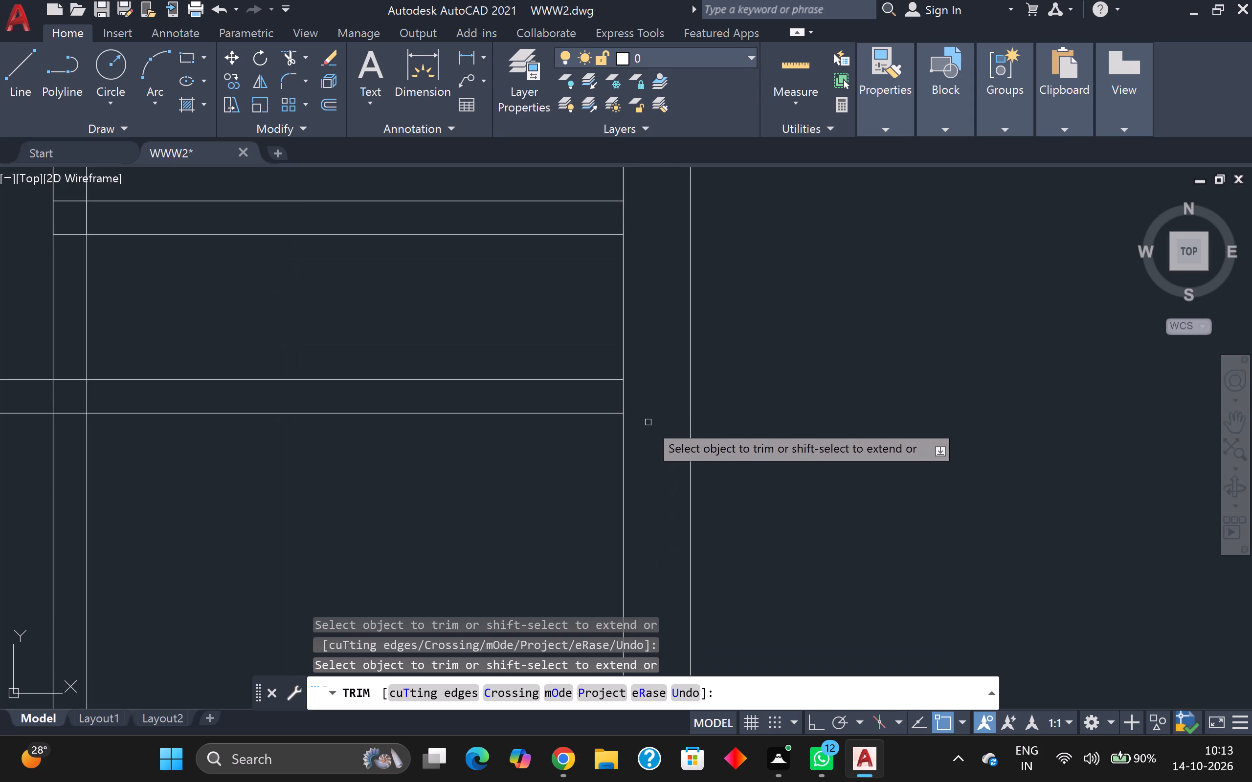
pyautogui.click(615, 393)
pyautogui.click(627, 398)
# Trim away the topmost of the three closely spaced horizontal lines above the lower right partition, including its piece inside the vertical partition.
pyautogui.scroll(-2, 632, 388)
pyautogui.scroll(1, 636, 368)
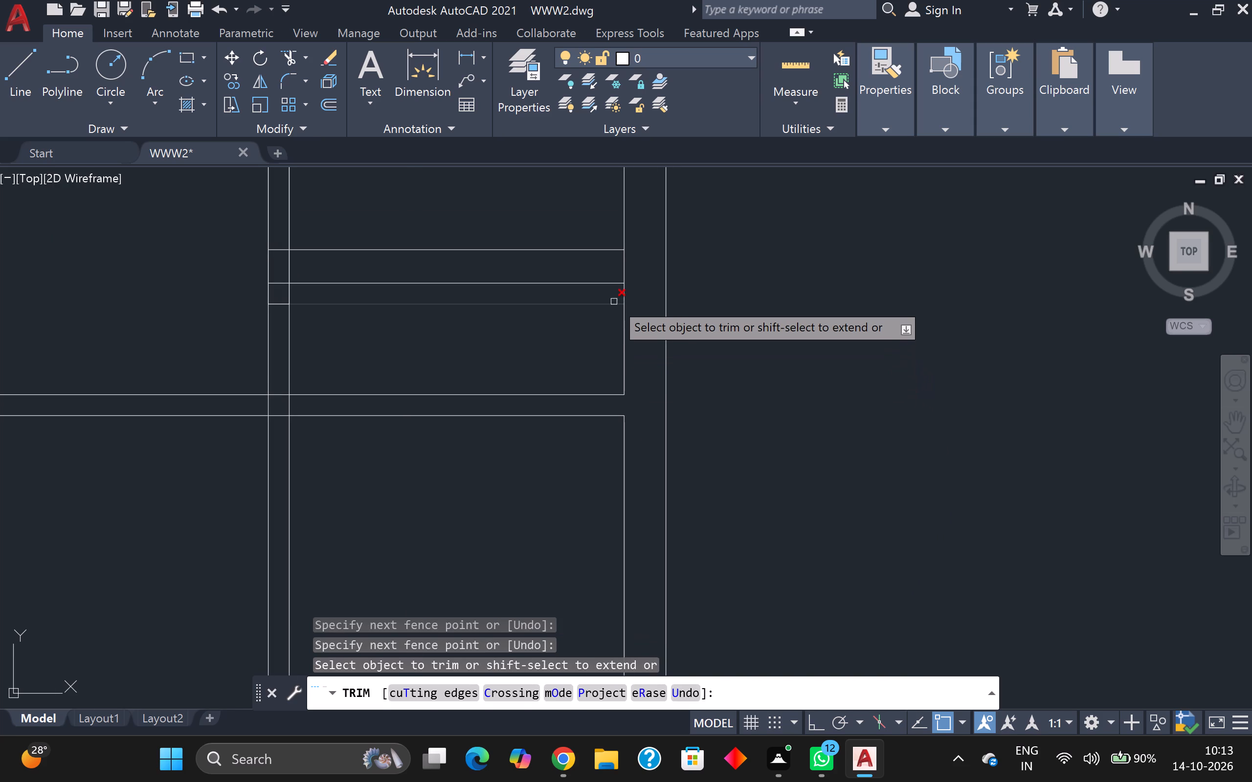
pyautogui.scroll(-3, 614, 300)
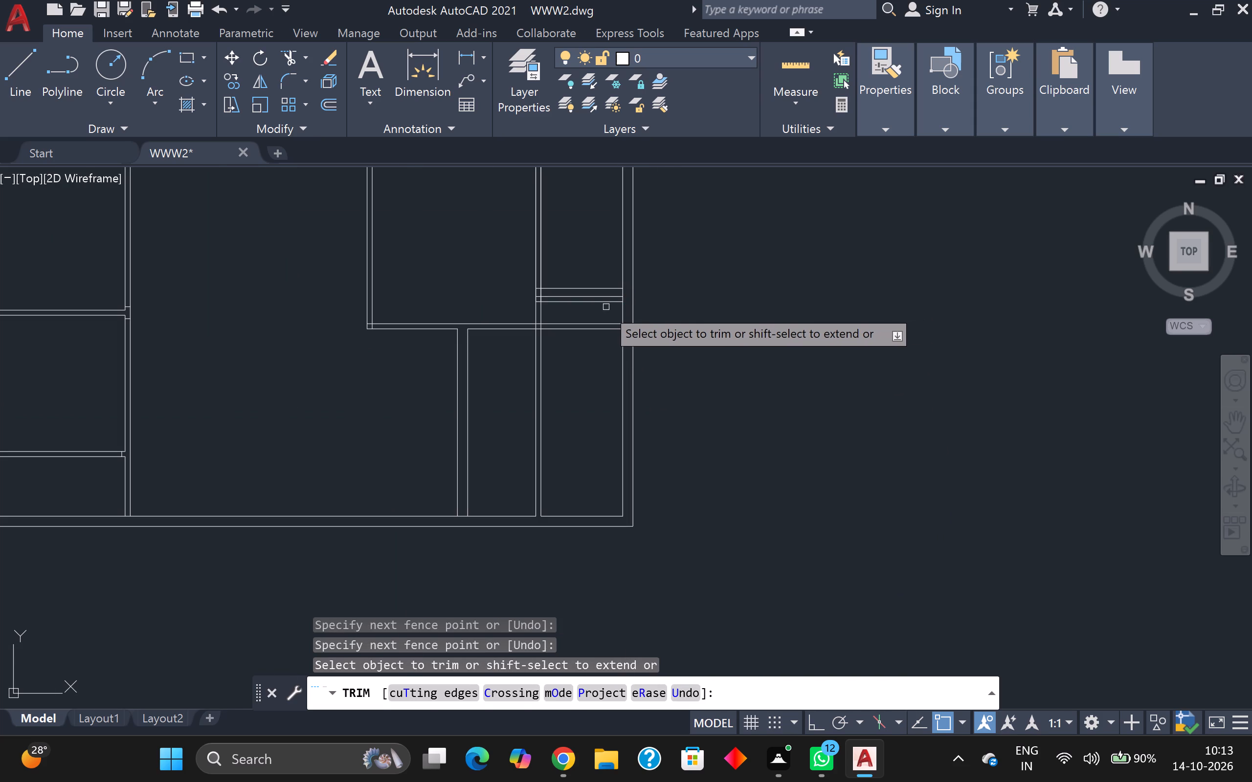
pyautogui.scroll(2, 598, 305)
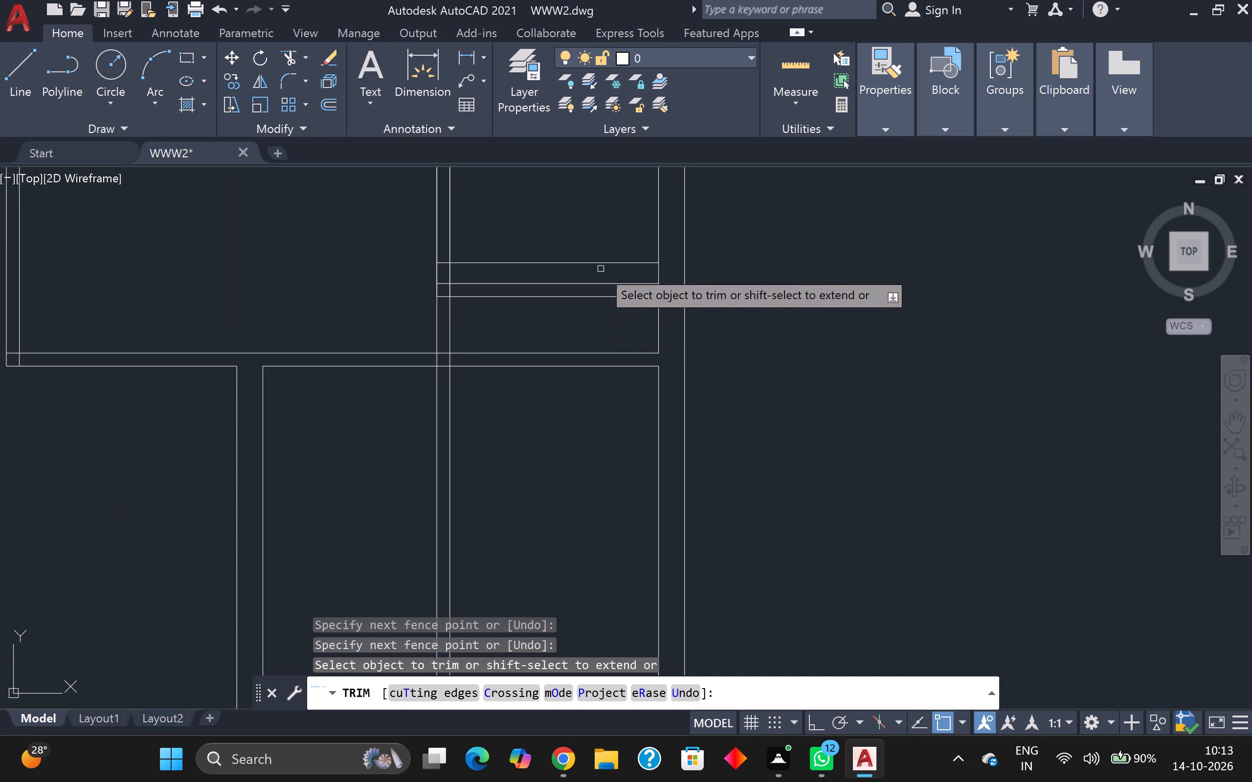
pyautogui.click(607, 260)
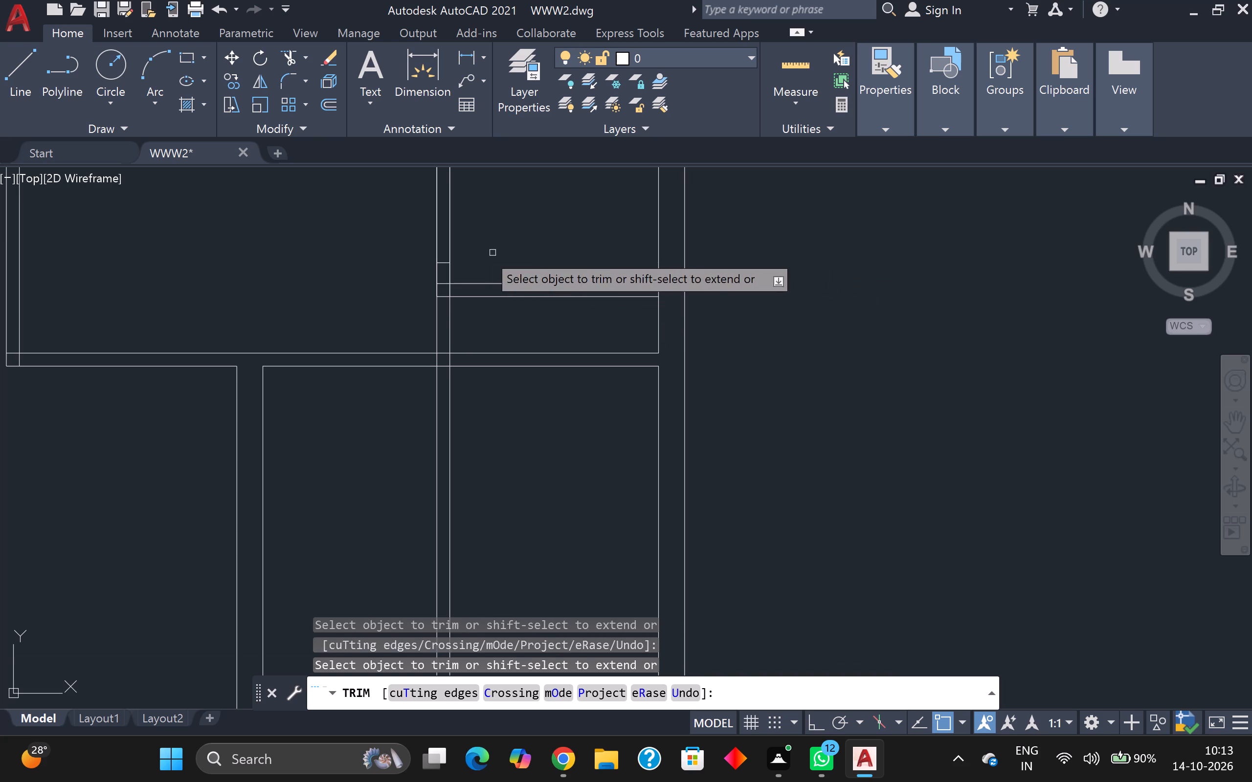
pyautogui.click(441, 262)
# Trim away the two remaining horizontal lines above the lower right partition, plus the upper stub inside the vertical partition.
pyautogui.scroll(-2, 516, 324)
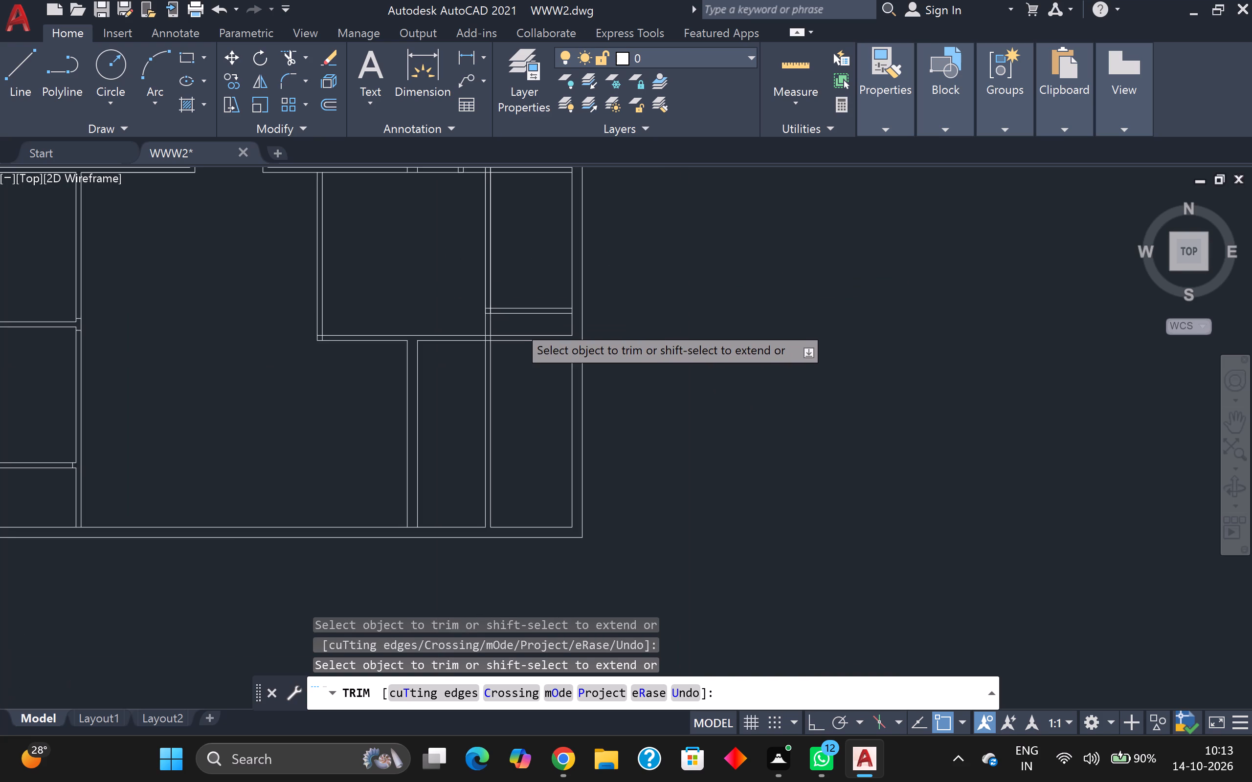
pyautogui.scroll(-3, 518, 324)
pyautogui.scroll(6, 524, 324)
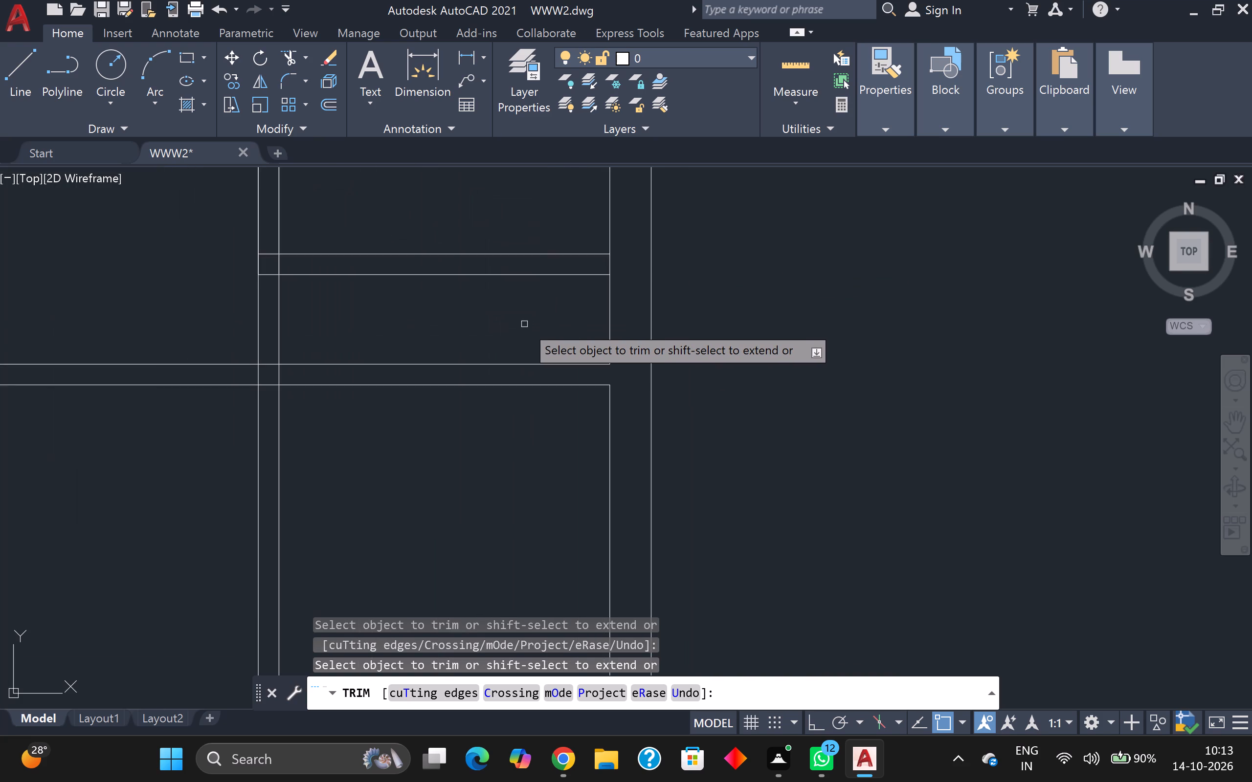
pyautogui.scroll(-5, 524, 324)
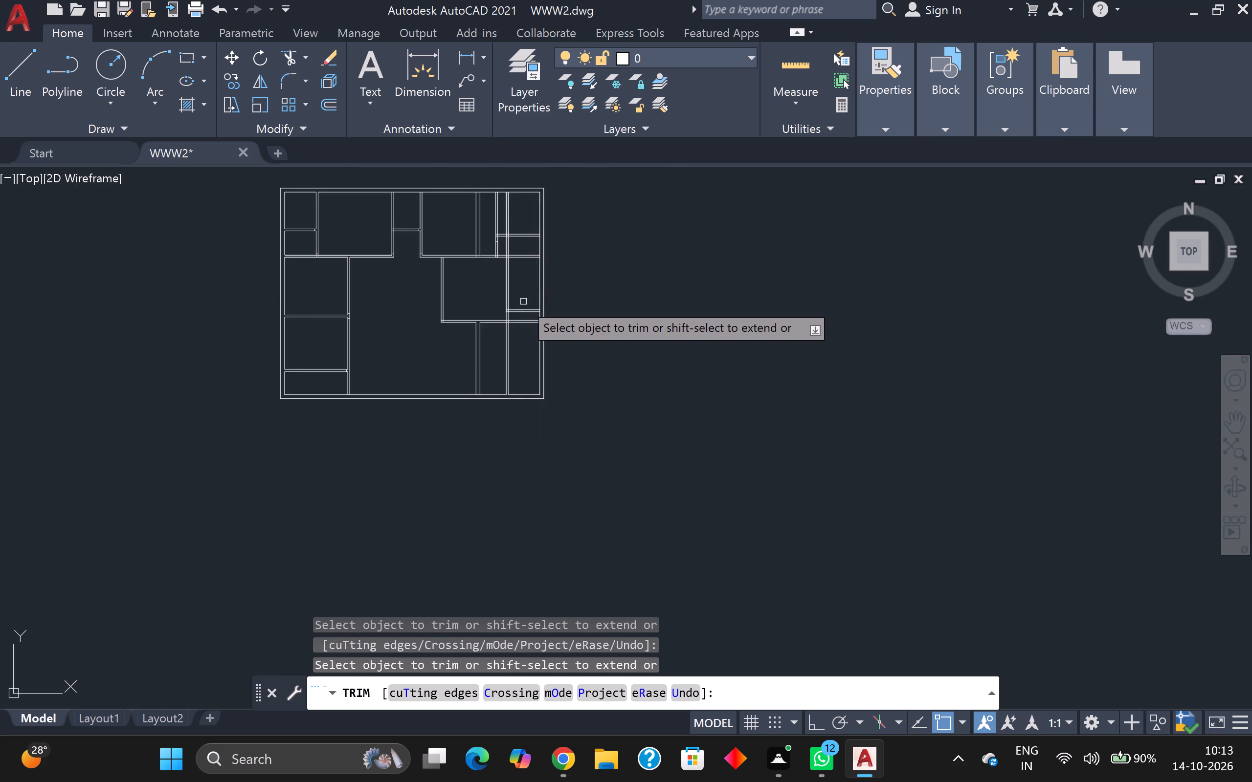
pyautogui.scroll(3, 519, 302)
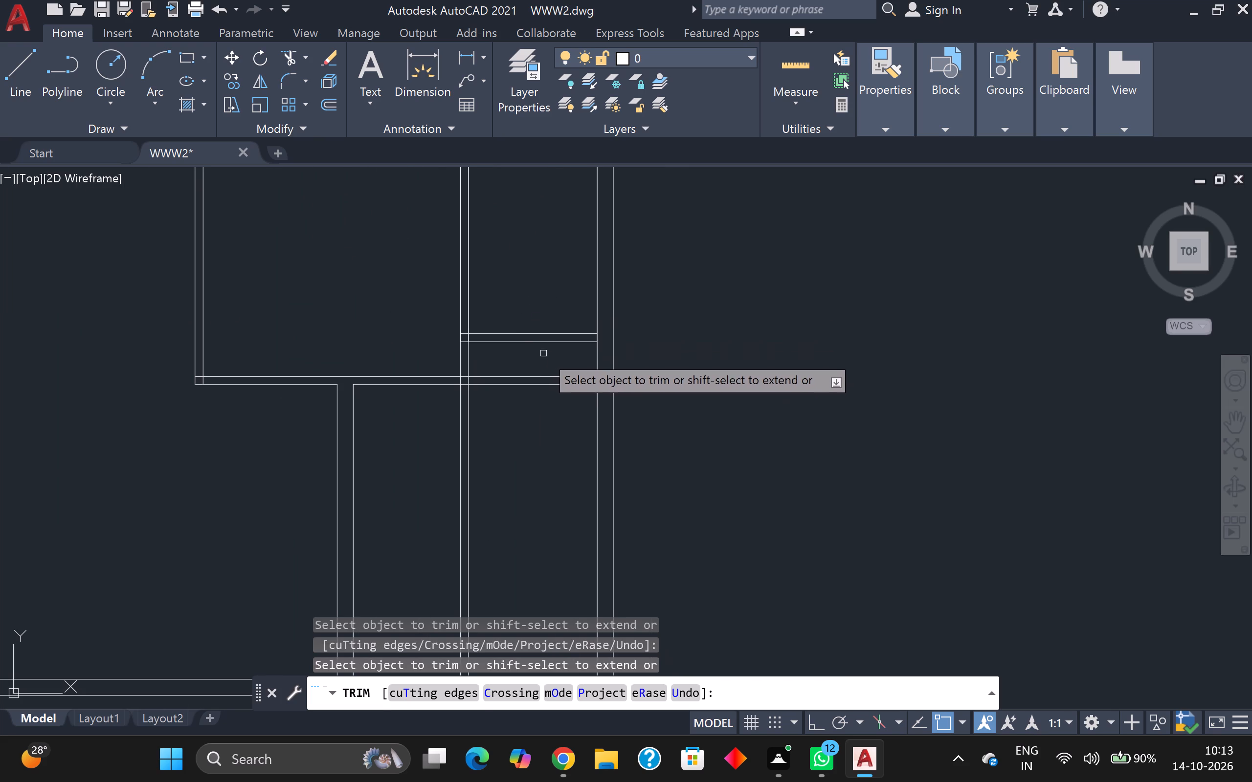
pyautogui.click(548, 354)
pyautogui.click(543, 319)
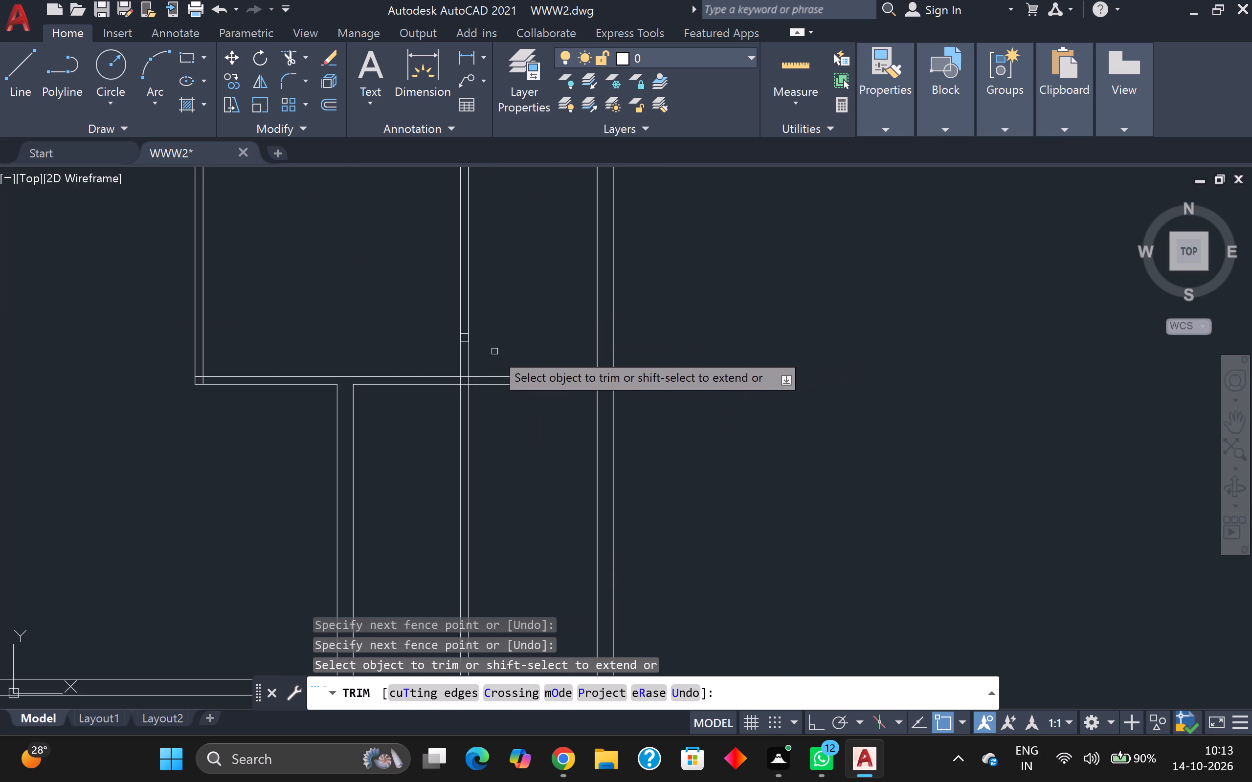
pyautogui.scroll(3, 492, 352)
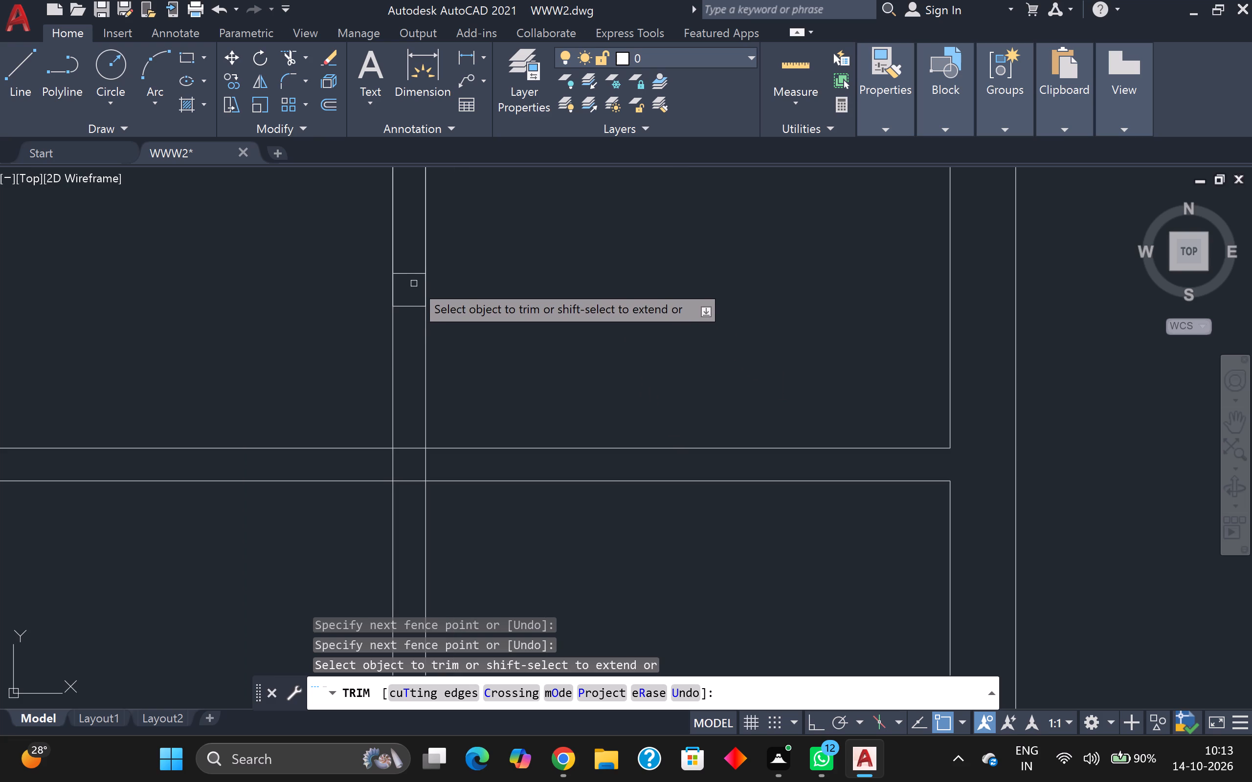
pyautogui.click(414, 272)
# Trim all four overlapping segments where the rightmost vertical partition crosses the lower right horizontal partition.
pyautogui.scroll(-2, 414, 277)
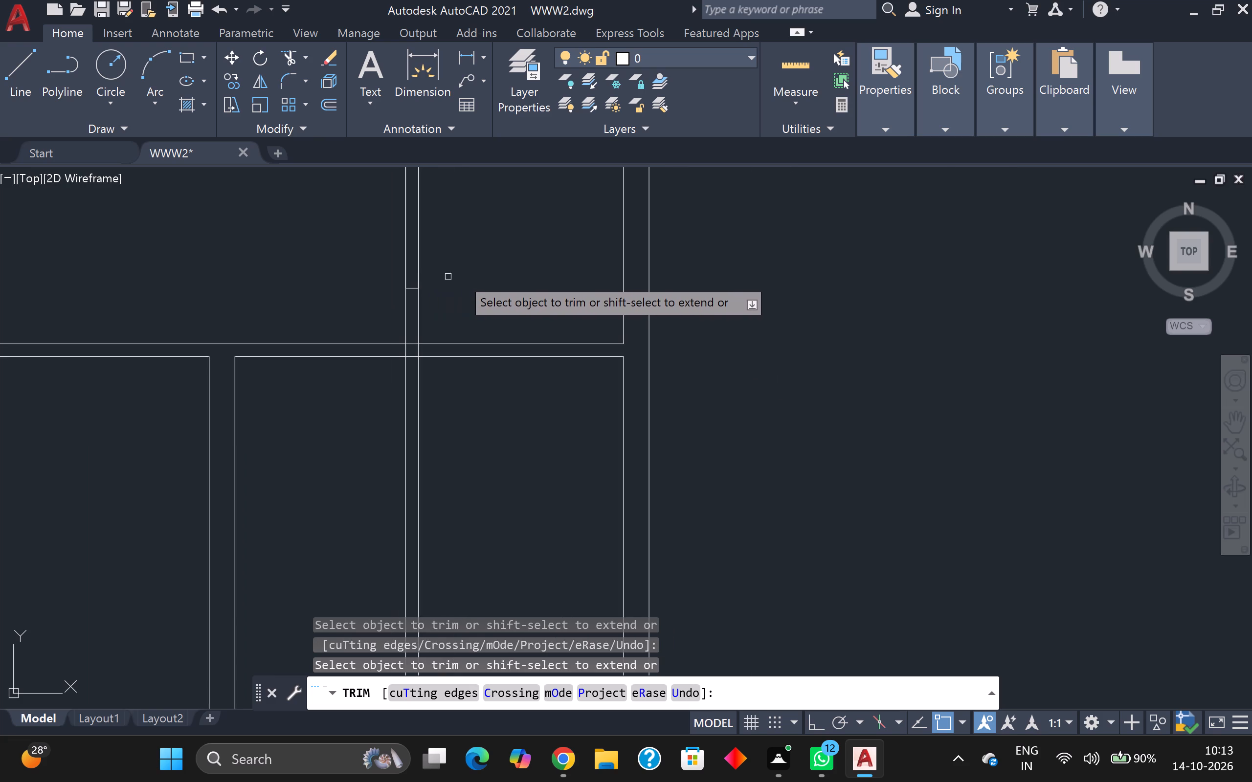
pyautogui.scroll(-2, 466, 272)
pyautogui.moveTo(477, 264); pyautogui.dragTo(506, 305, button='middle')
pyautogui.scroll(2, 480, 361)
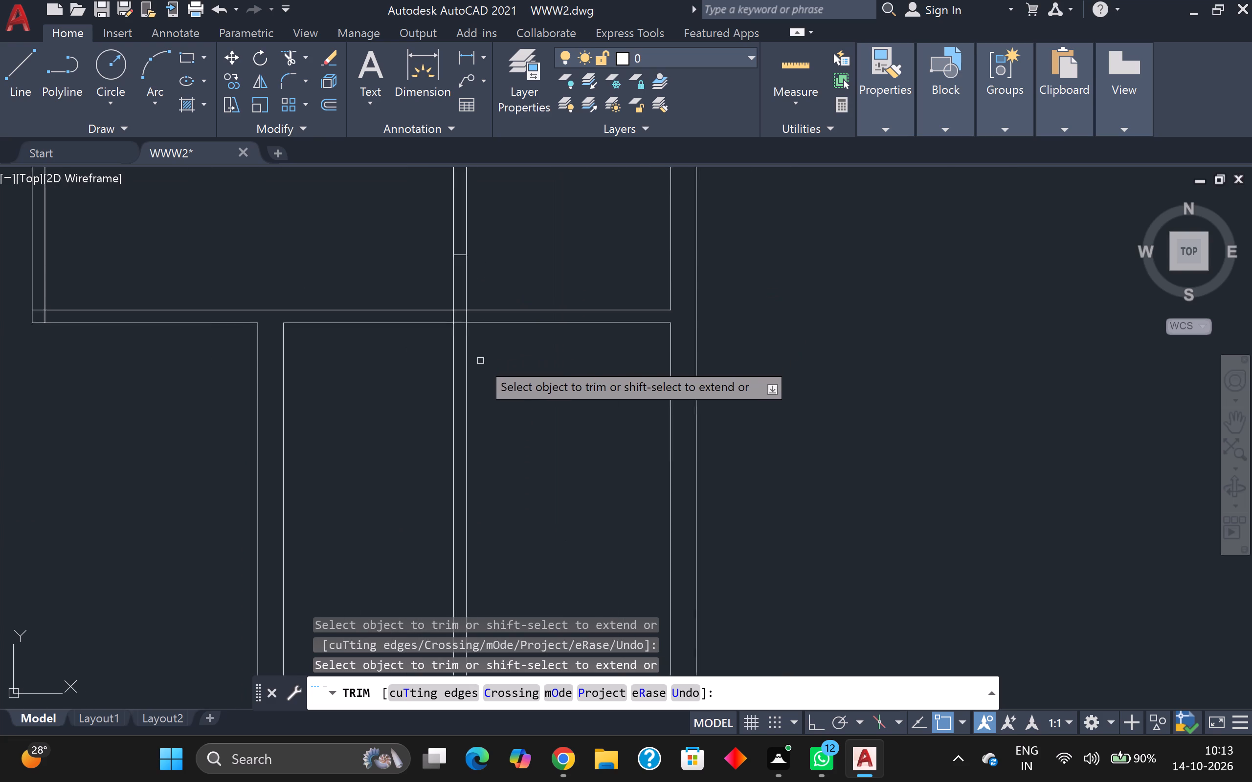
pyautogui.scroll(1, 480, 361)
pyautogui.scroll(1, 447, 309)
pyautogui.click(449, 263)
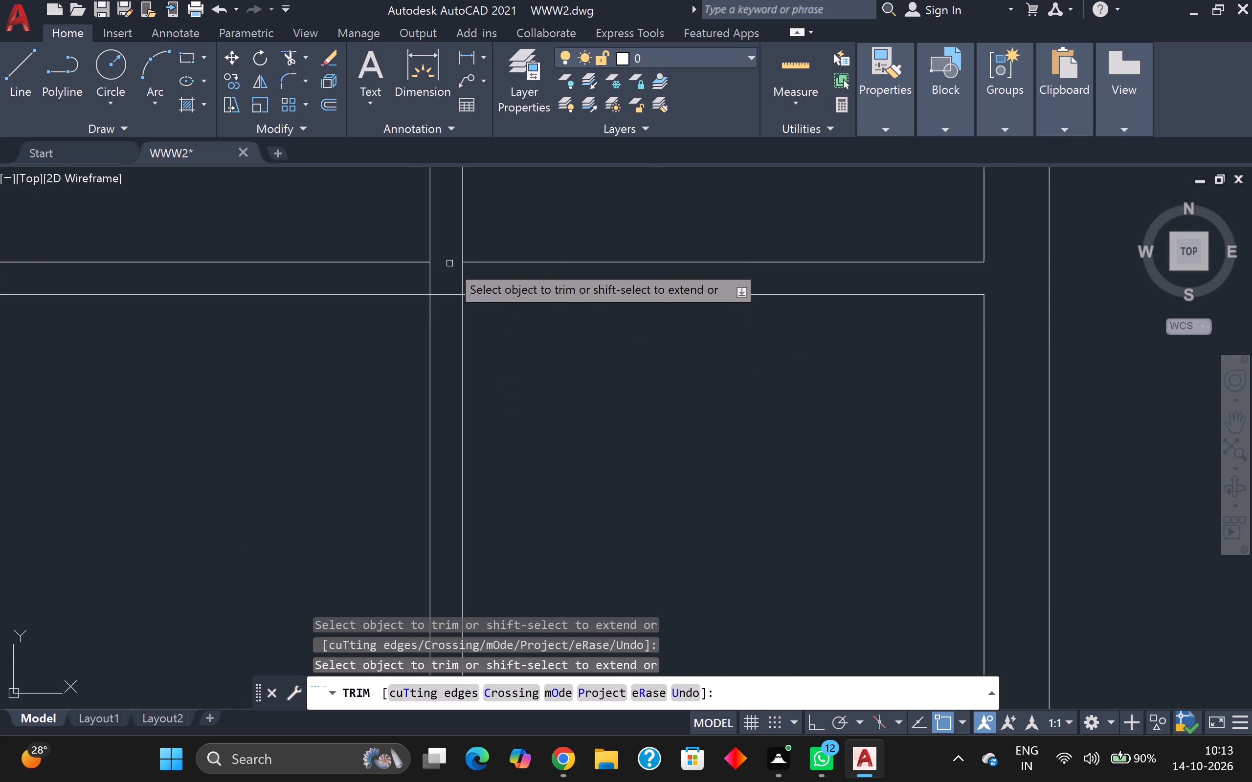
pyautogui.click(430, 280)
pyautogui.click(452, 295)
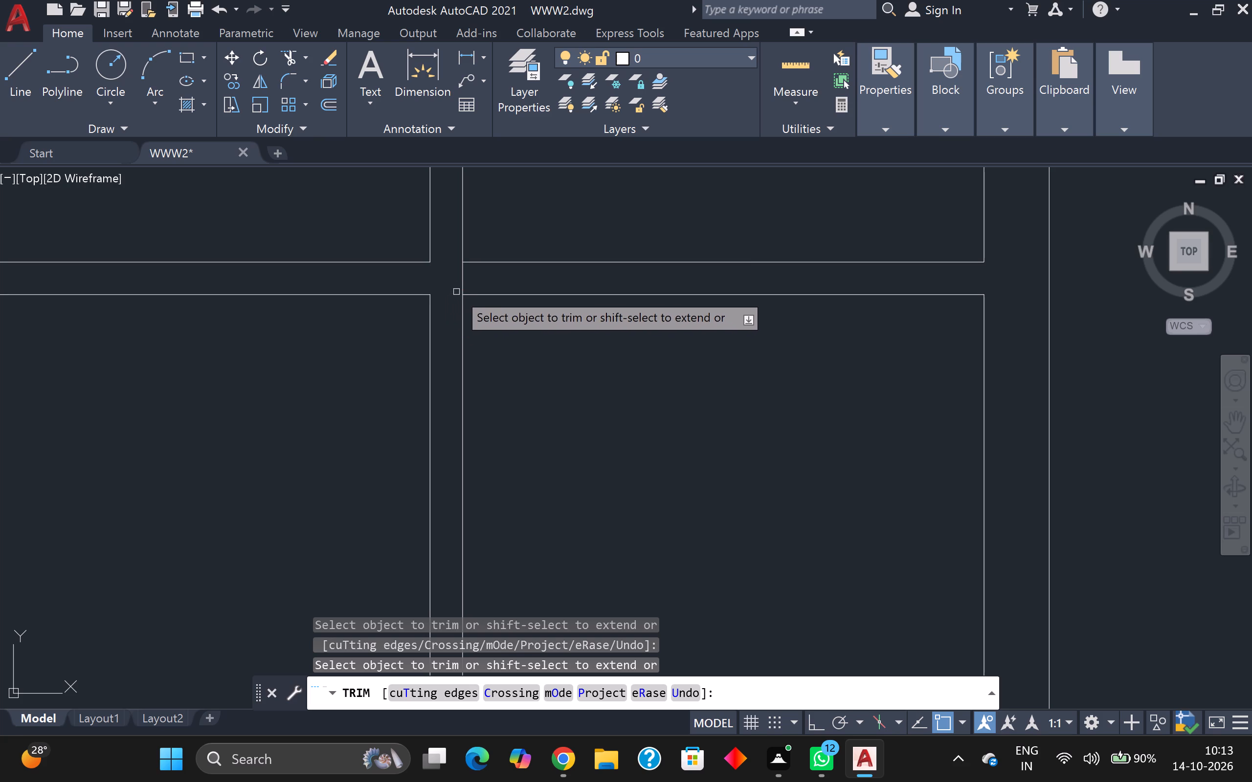
pyautogui.click(464, 285)
# Trim the right outer wall's inner line at the end of the long horizontal partition below the upper right rooms.
pyautogui.scroll(-4, 421, 315)
pyautogui.moveTo(472, 344); pyautogui.dragTo(455, 461, button='middle')
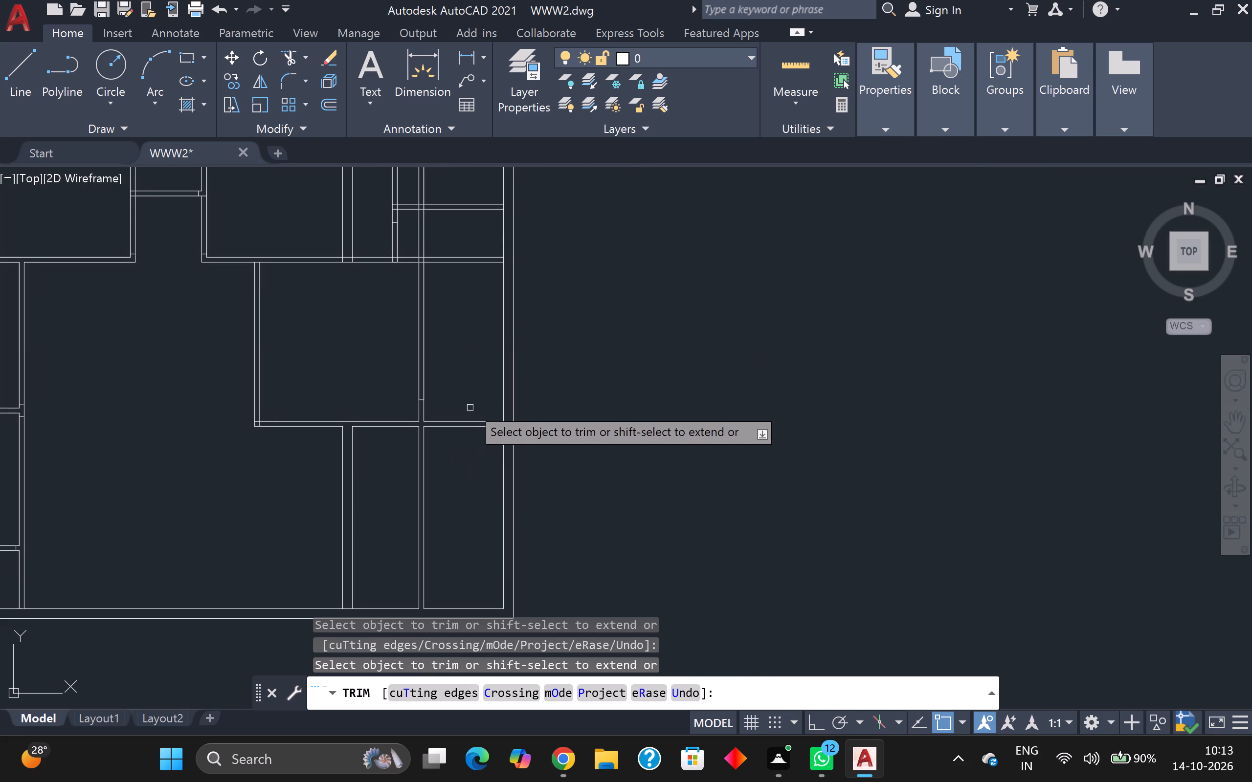
pyautogui.moveTo(469, 382); pyautogui.dragTo(478, 459, button='middle')
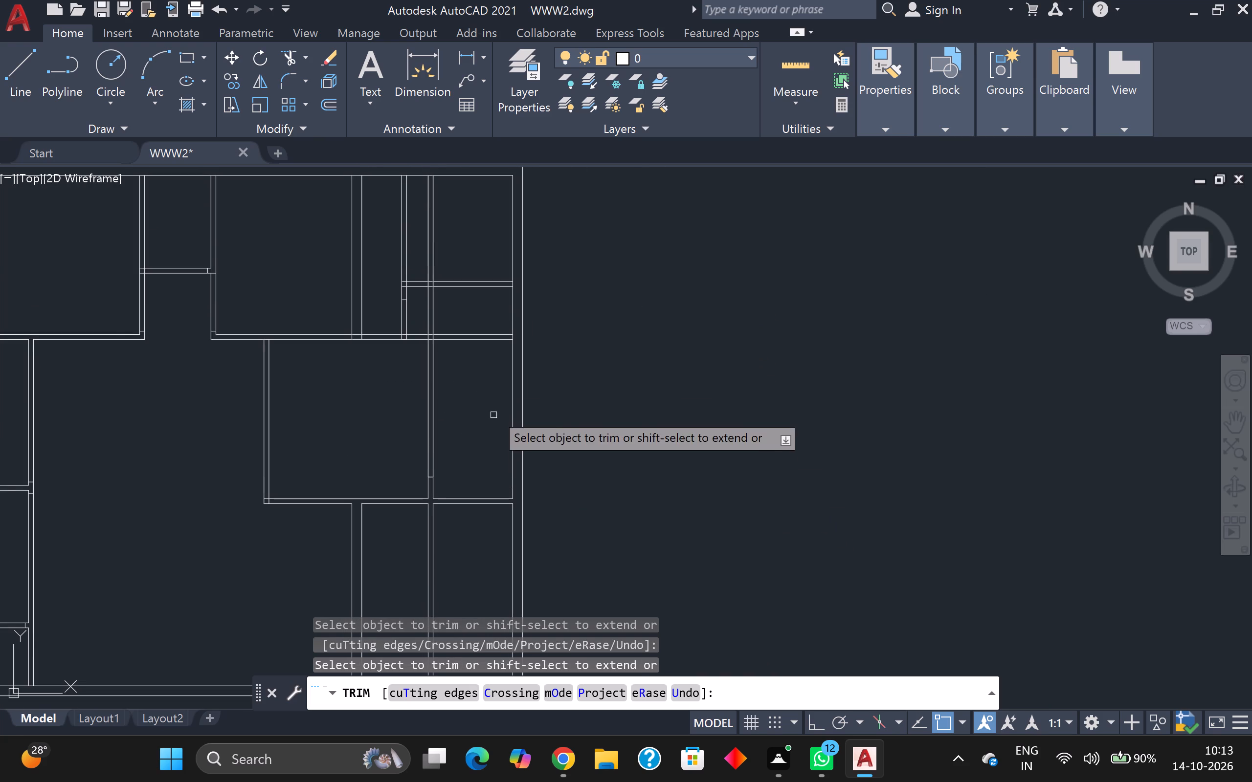
pyautogui.scroll(5, 508, 350)
pyautogui.click(481, 328)
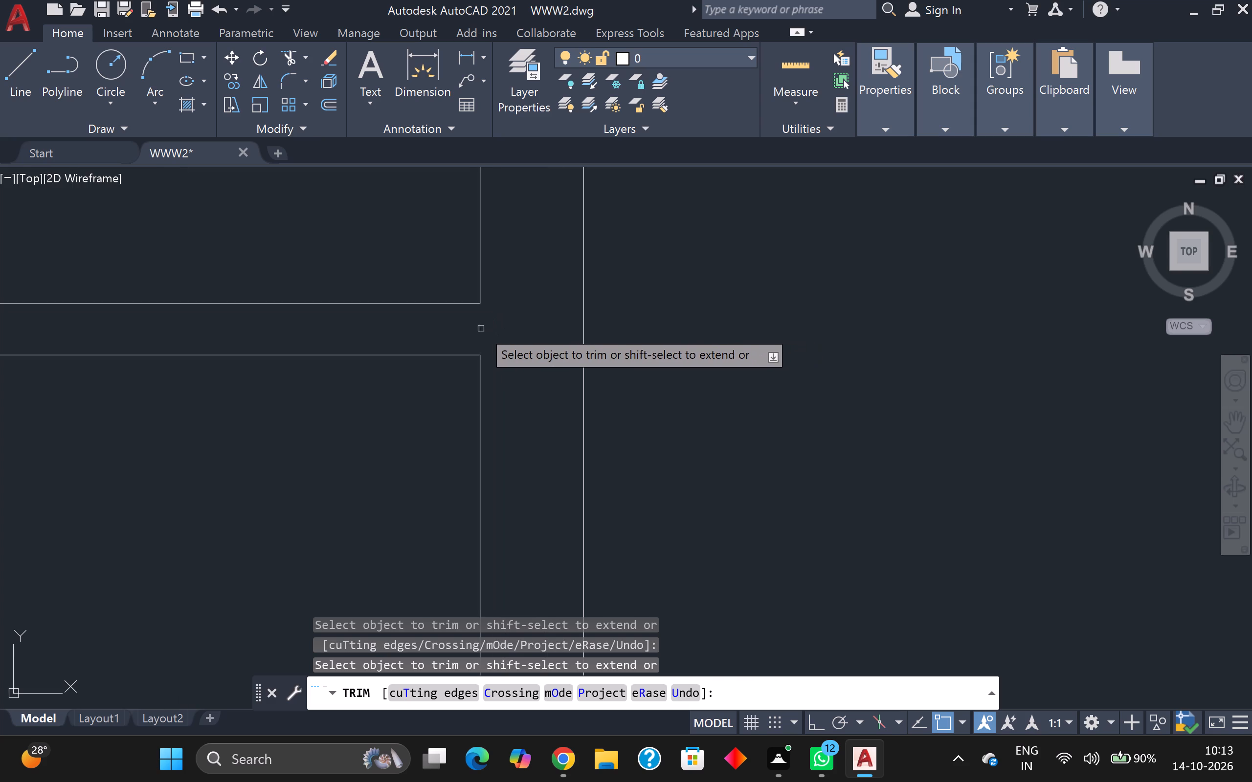
# Trim the overlapping segments, including the duplicate line, where the rightmost vertical partition crosses the long horizontal partition below the upper right rooms.
pyautogui.scroll(-2, 472, 329)
pyautogui.scroll(-1, 374, 366)
pyautogui.moveTo(377, 384); pyautogui.dragTo(580, 456, button='middle')
pyautogui.scroll(2, 496, 418)
pyautogui.click(379, 409)
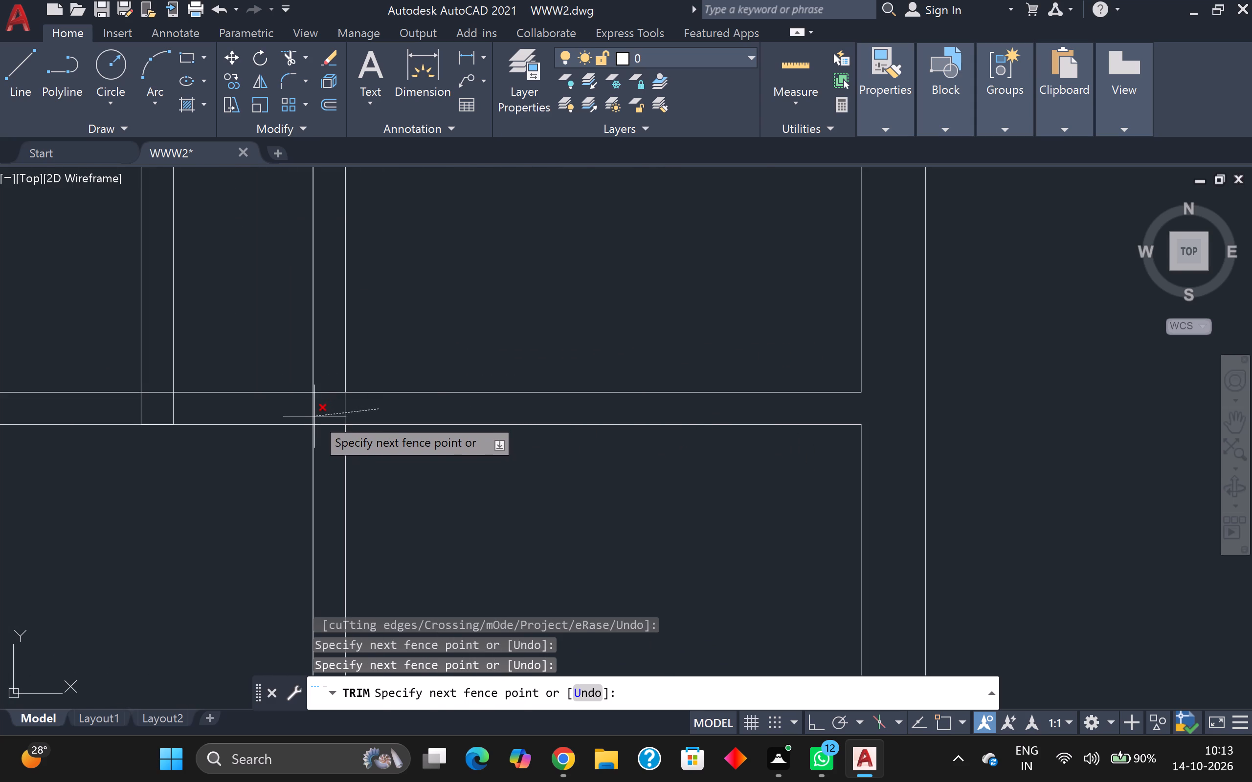
pyautogui.click(314, 416)
pyautogui.click(314, 413)
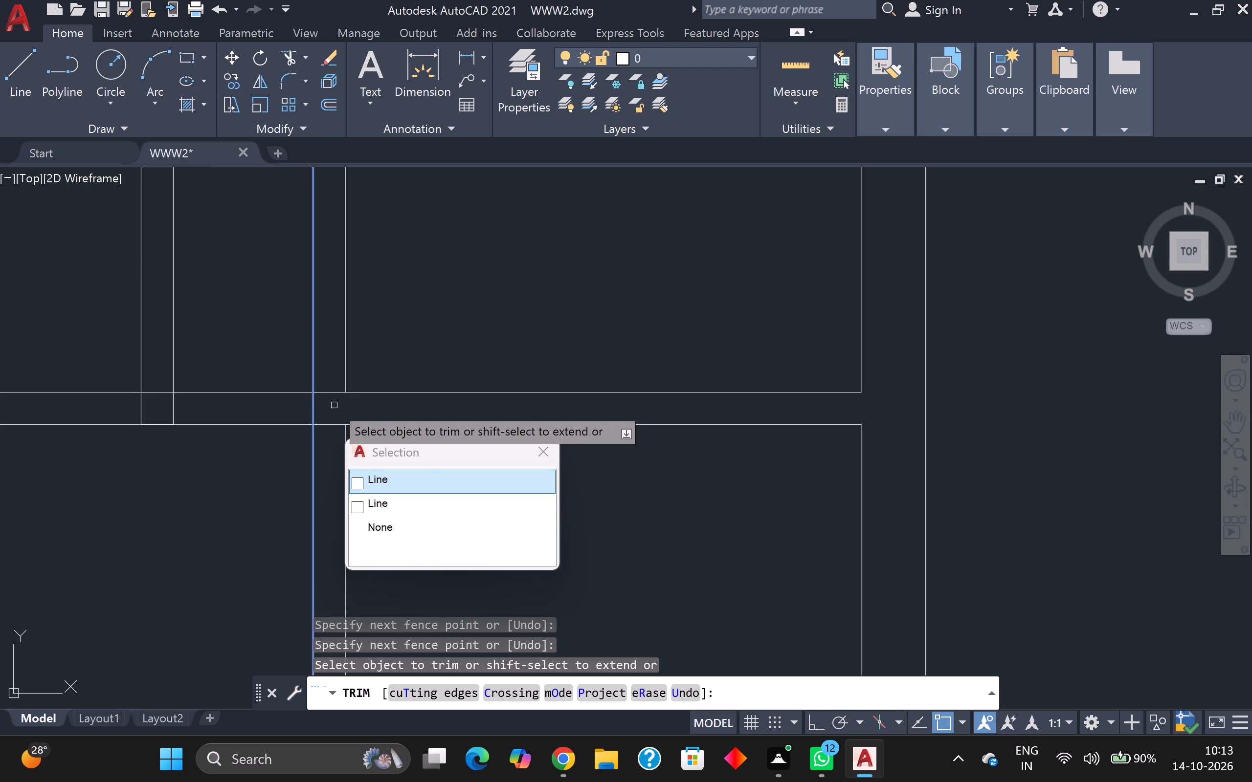
pyautogui.press('Escape')
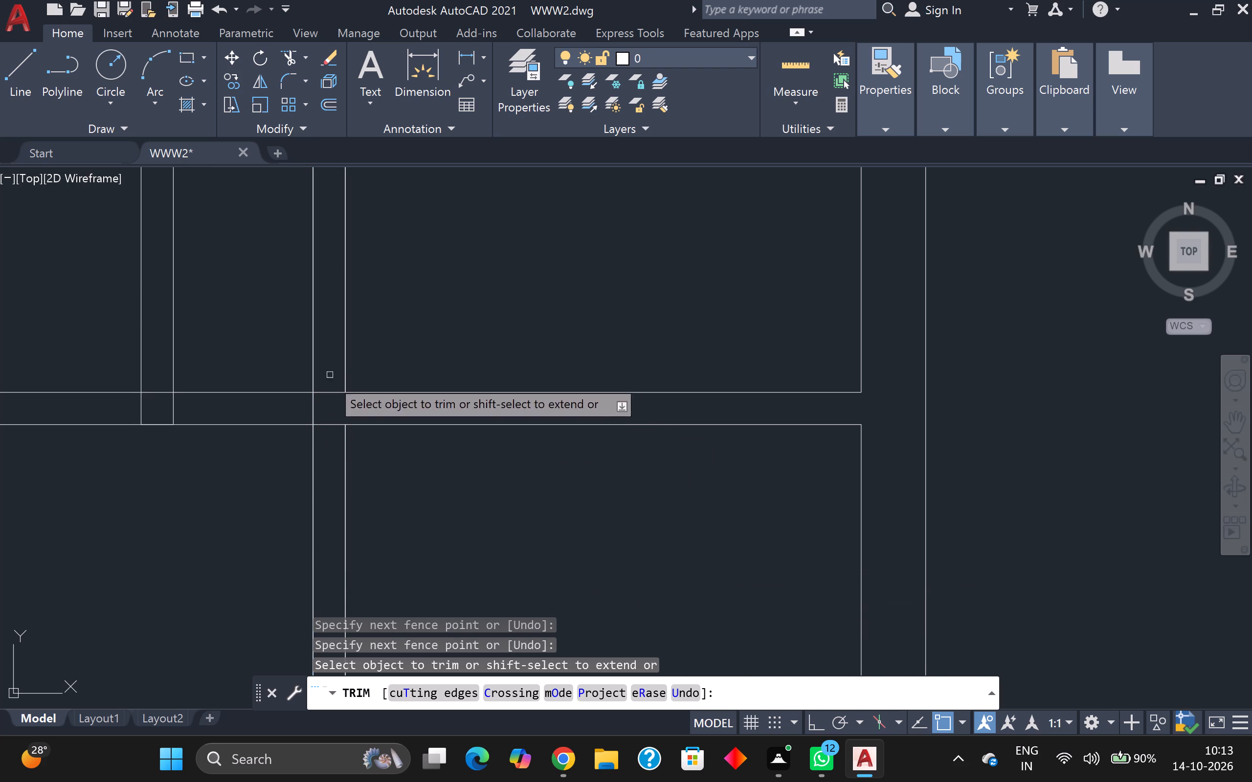
pyautogui.click(314, 412)
pyautogui.moveTo(323, 399); pyautogui.dragTo(308, 397)
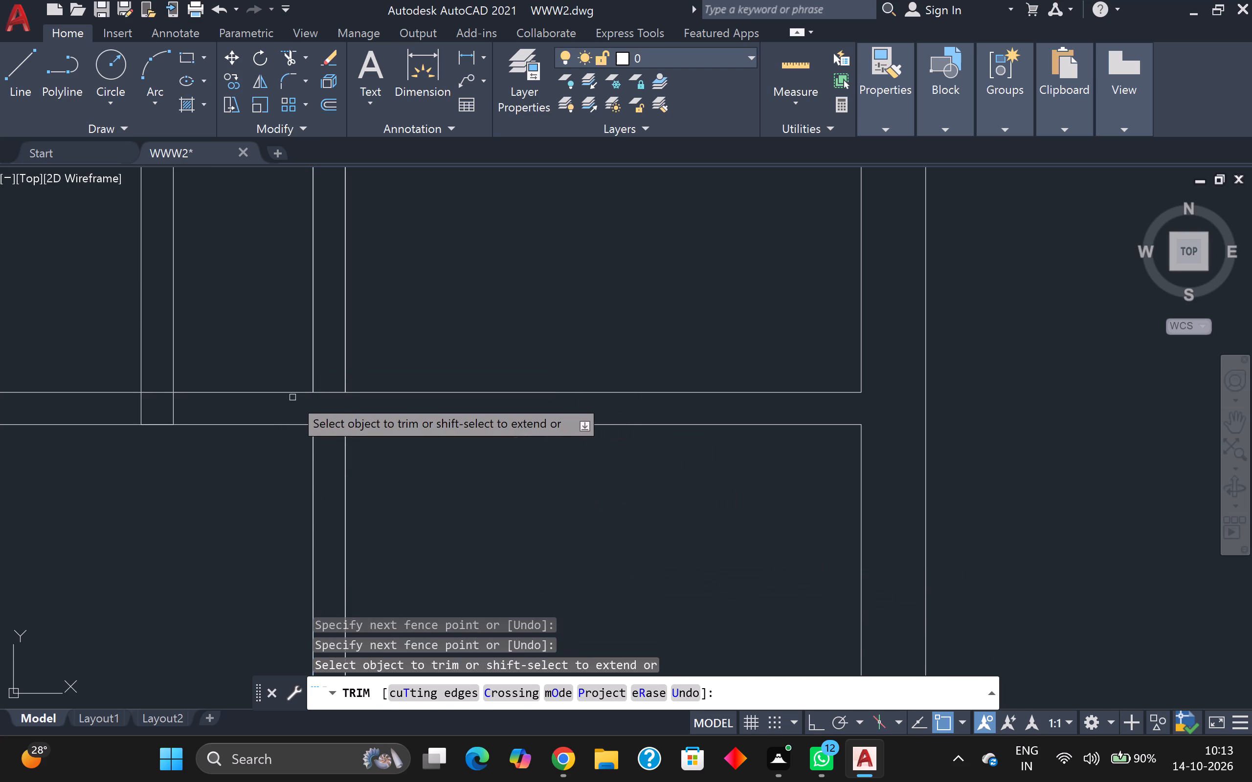
pyautogui.click(329, 410)
pyautogui.click(325, 466)
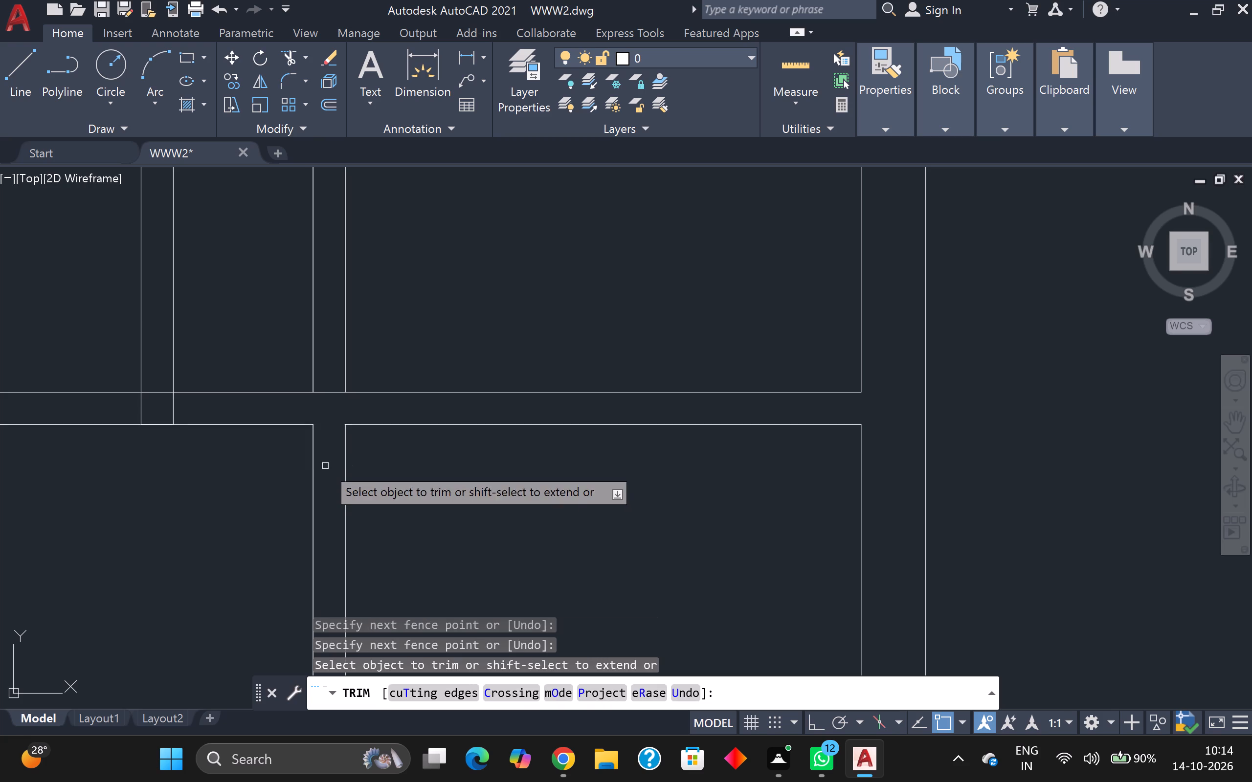
pyautogui.click(328, 406)
pyautogui.click(329, 380)
pyautogui.scroll(-3, 320, 382)
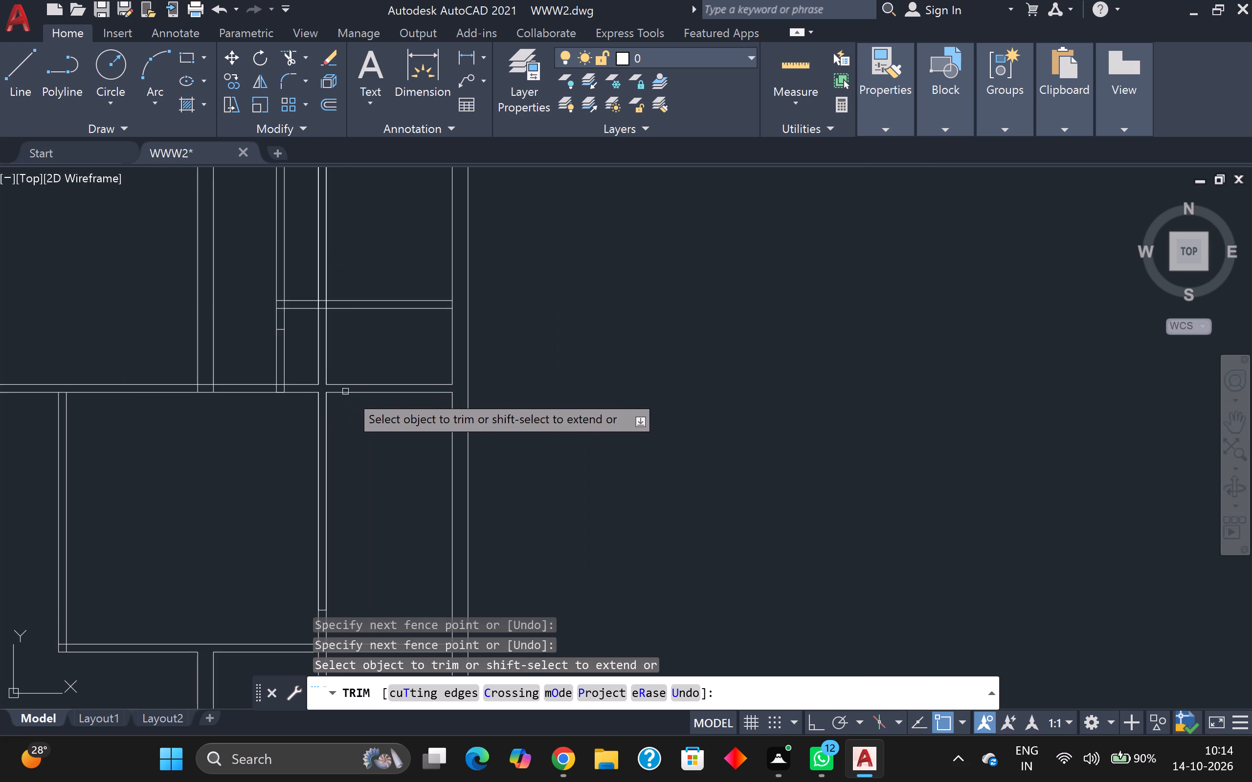
pyautogui.moveTo(353, 369); pyautogui.dragTo(465, 493, button='middle')
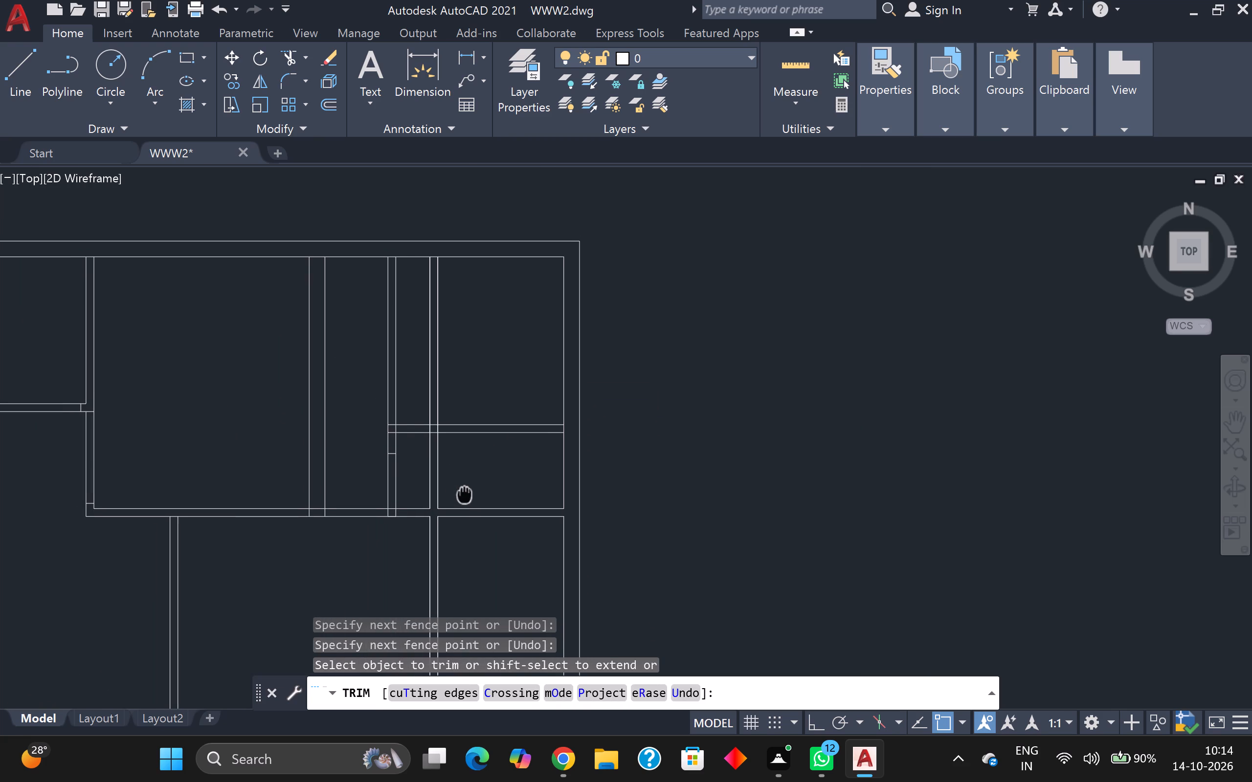
# Trim both lines of the rightmost vertical partition between the short upper right horizontal partition and the long horizontal partition.
pyautogui.moveTo(465, 493); pyautogui.dragTo(468, 493, button='middle')
pyautogui.scroll(2, 455, 485)
pyautogui.scroll(-1, 453, 485)
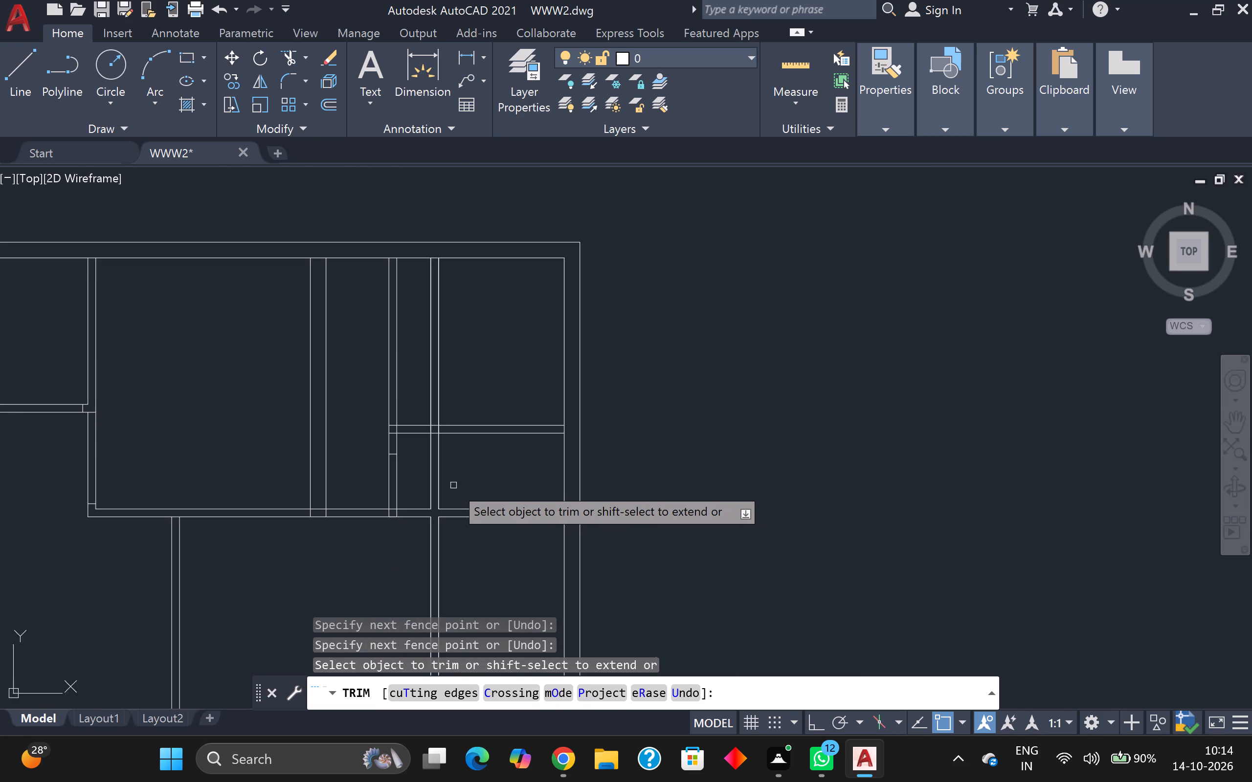
pyautogui.scroll(-2, 453, 485)
pyautogui.click(453, 474)
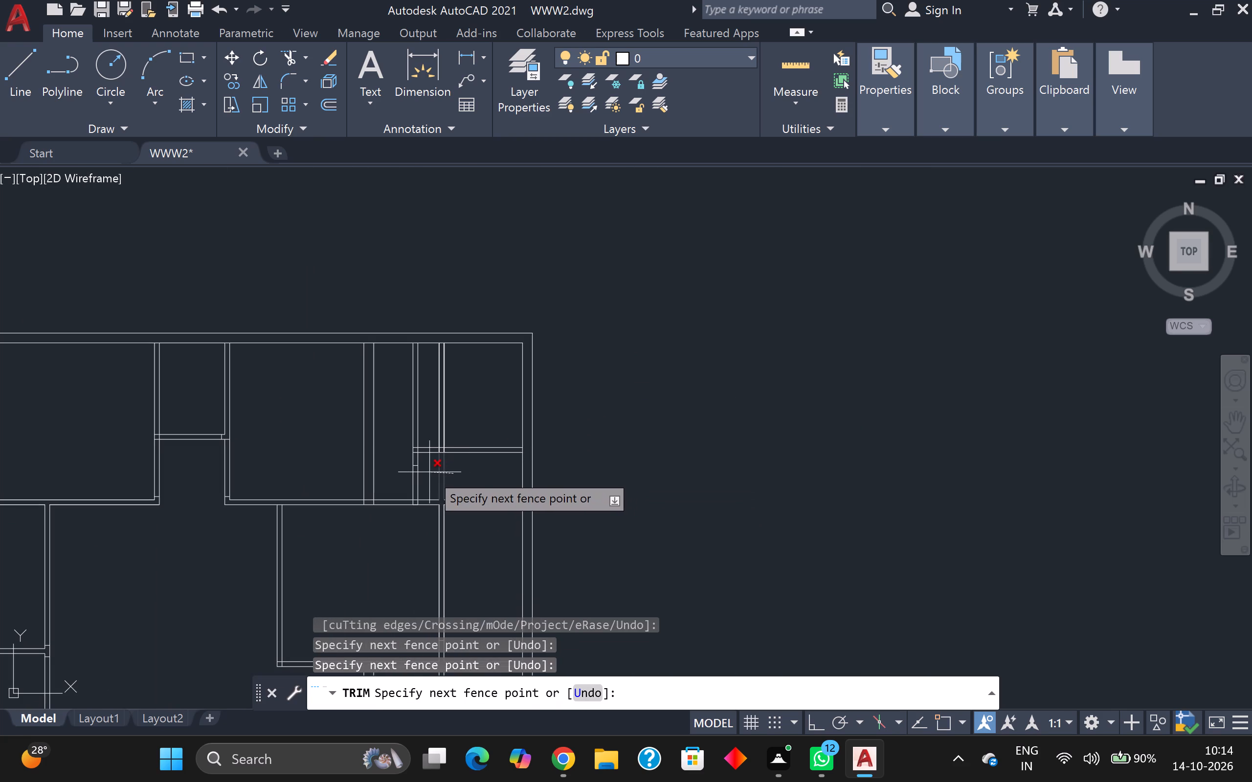
pyautogui.scroll(4, 447, 490)
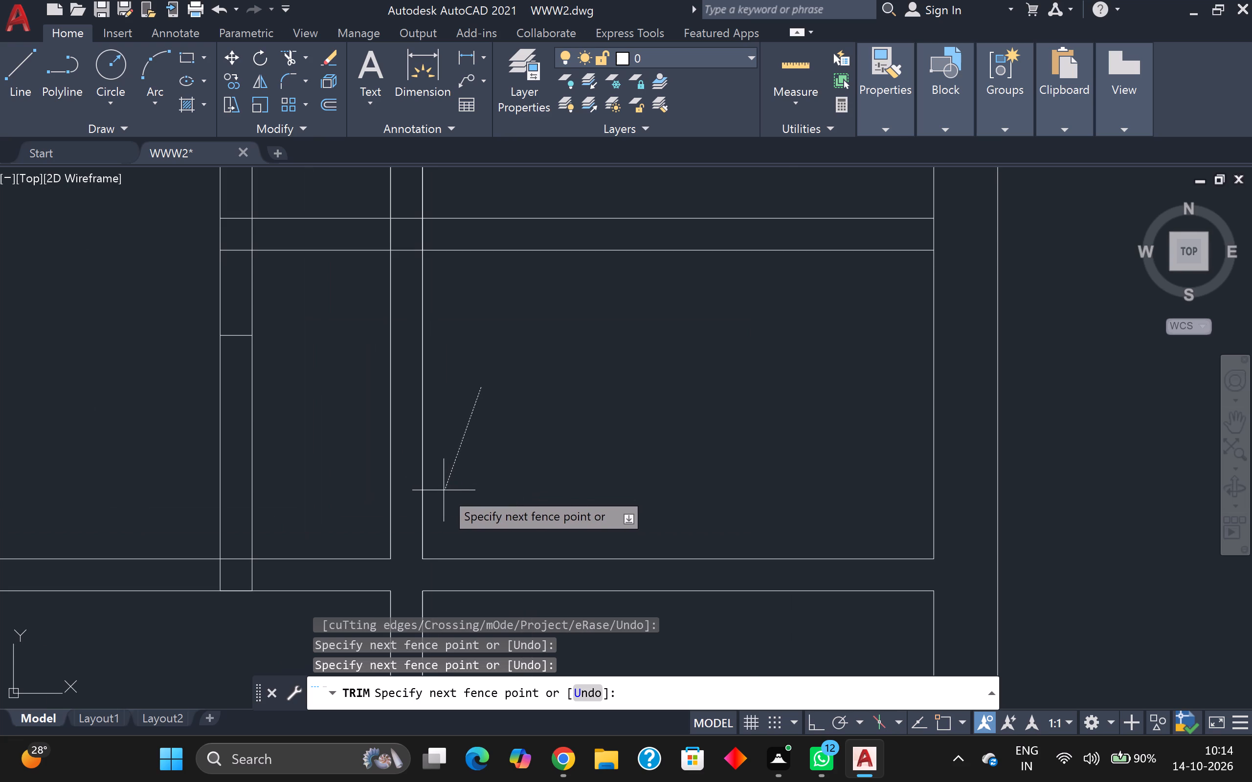
pyautogui.click(343, 461)
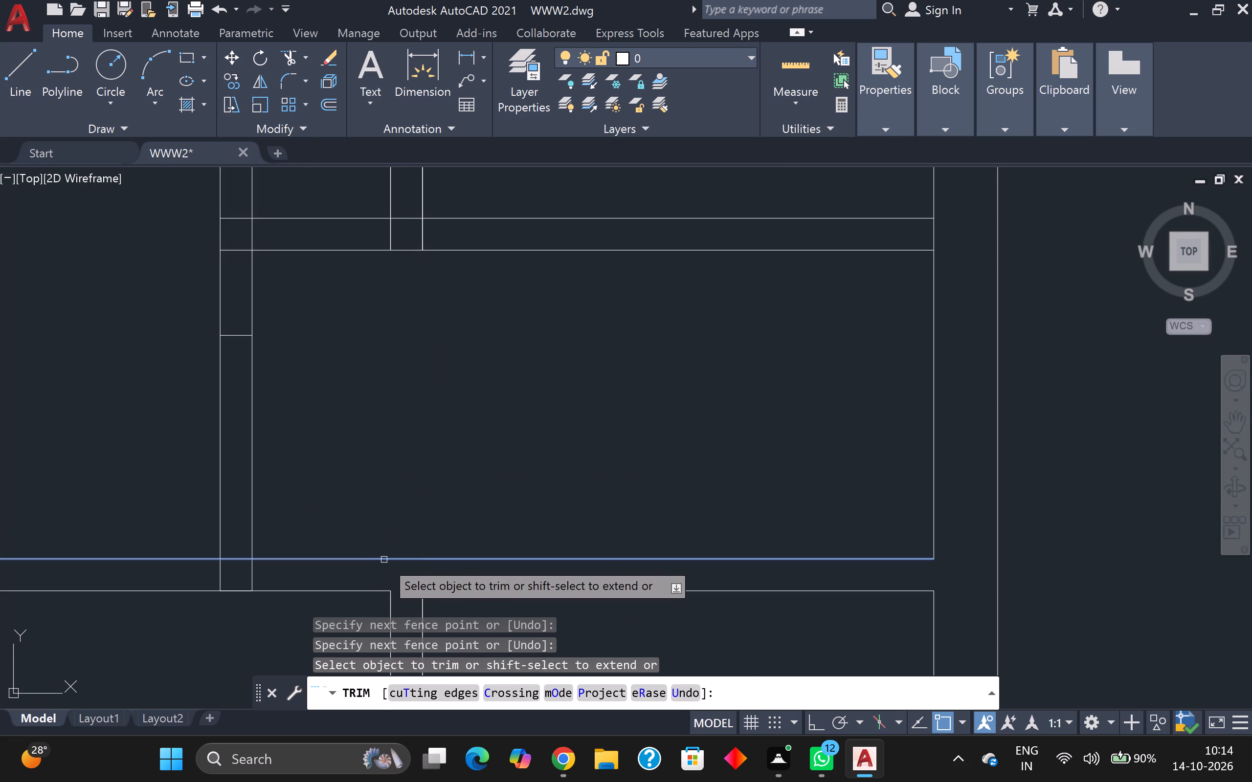
# Trim the overlapping piece of the long horizontal partition's upper line where the removed vertical partition met it.
pyautogui.keyDown('shift'); pyautogui.scroll(-3, 385, 560); pyautogui.keyUp('shift')
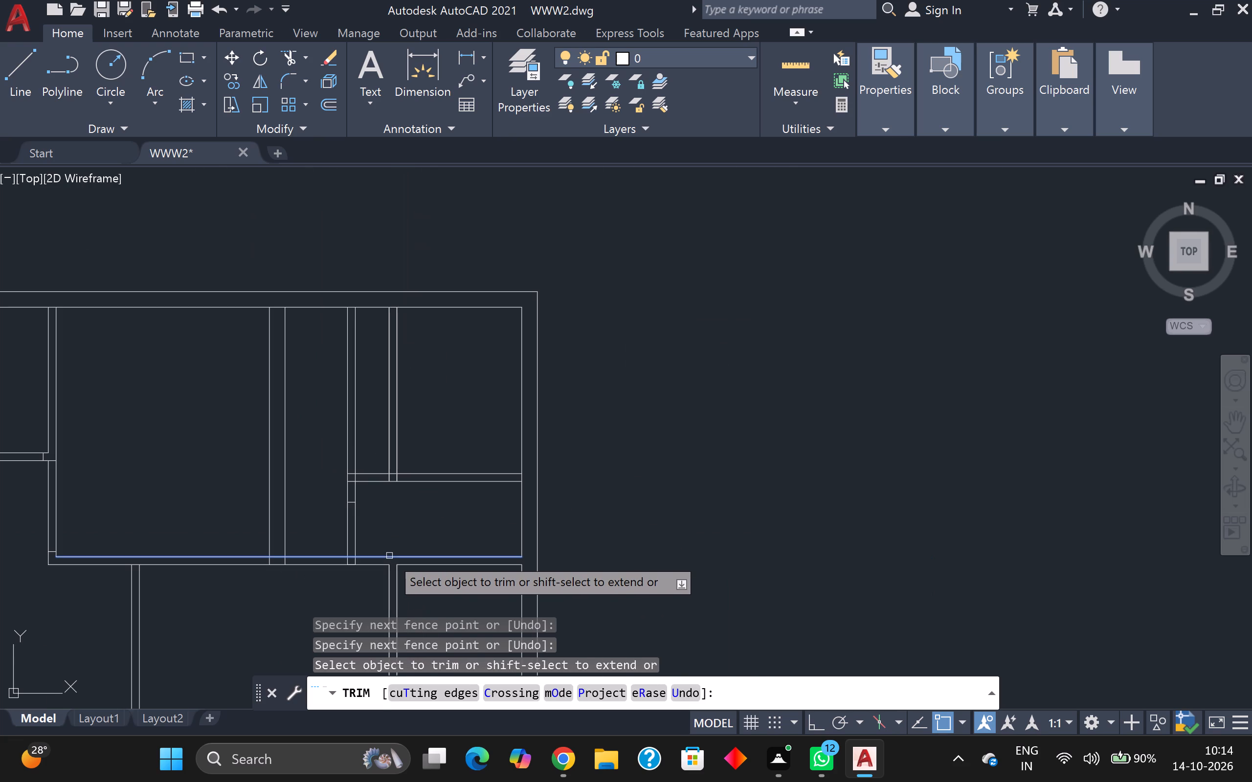
pyautogui.keyDown('shift'); pyautogui.scroll(2, 389, 556); pyautogui.keyUp('shift')
pyautogui.keyDown('shift'); pyautogui.click(383, 559); pyautogui.keyUp('shift')
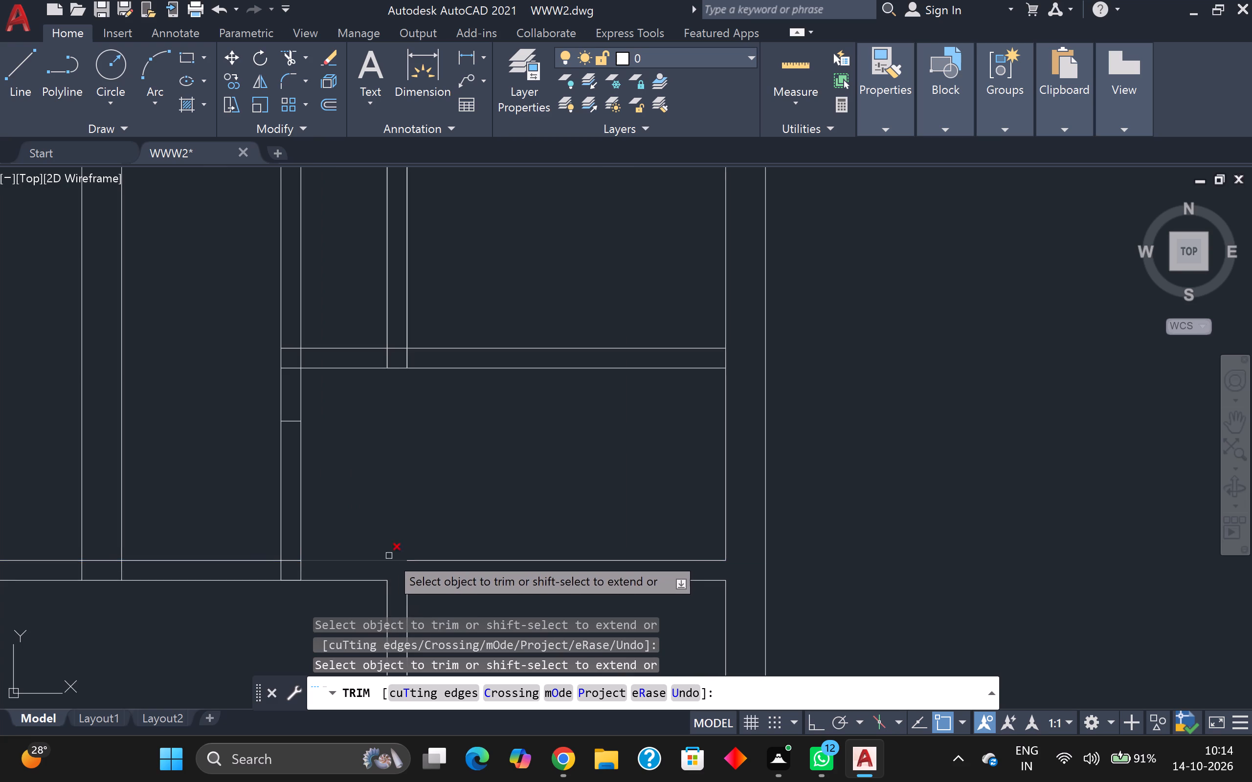
# Trim both lines of the rightmost vertical partition between the top outer wall and the short horizontal partition.
pyautogui.scroll(-1, 383, 370)
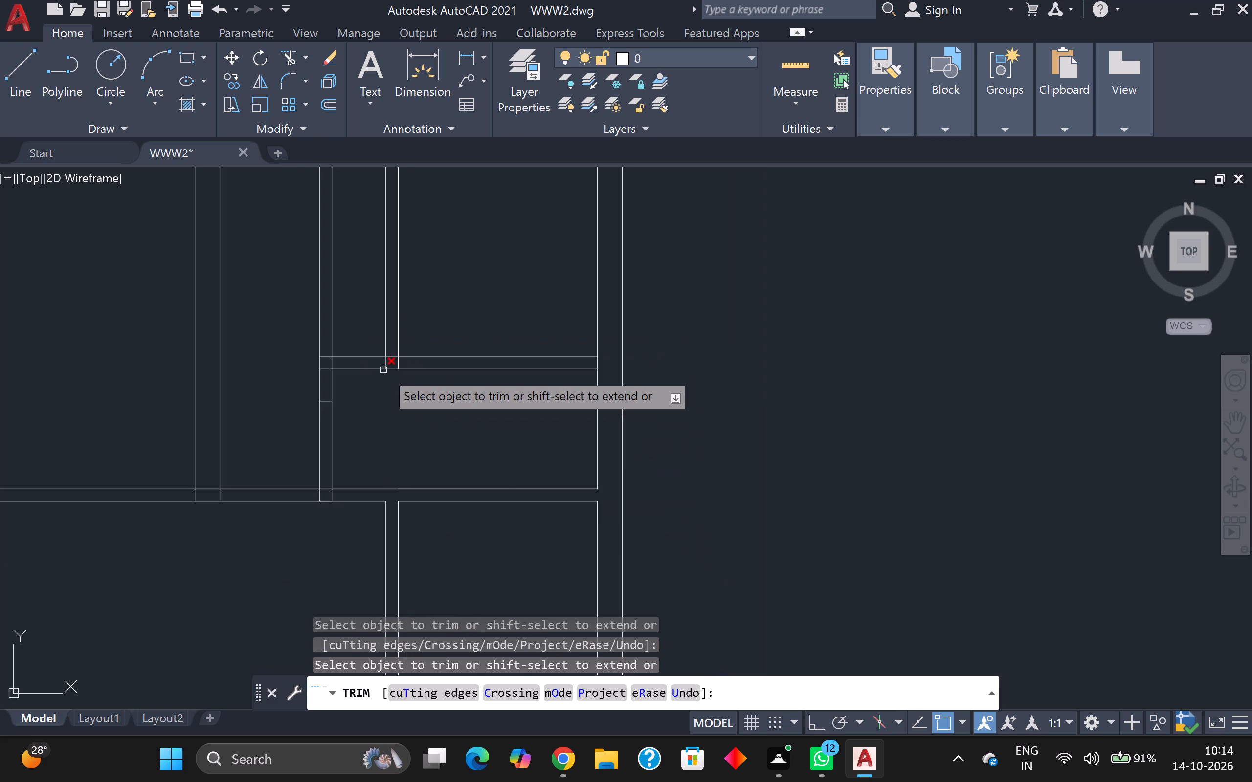
pyautogui.moveTo(469, 429); pyautogui.dragTo(574, 531, button='middle')
pyautogui.scroll(-1, 469, 429)
pyautogui.scroll(2, 537, 487)
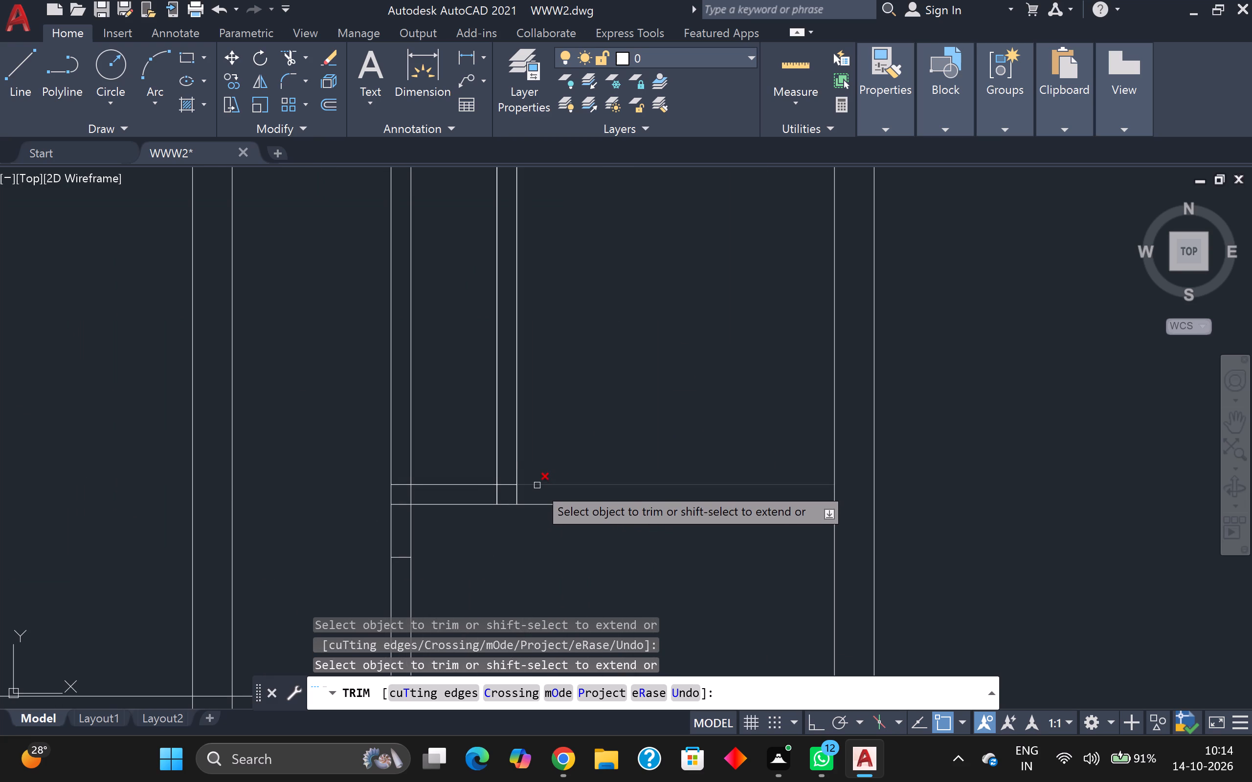
pyautogui.scroll(-2, 518, 458)
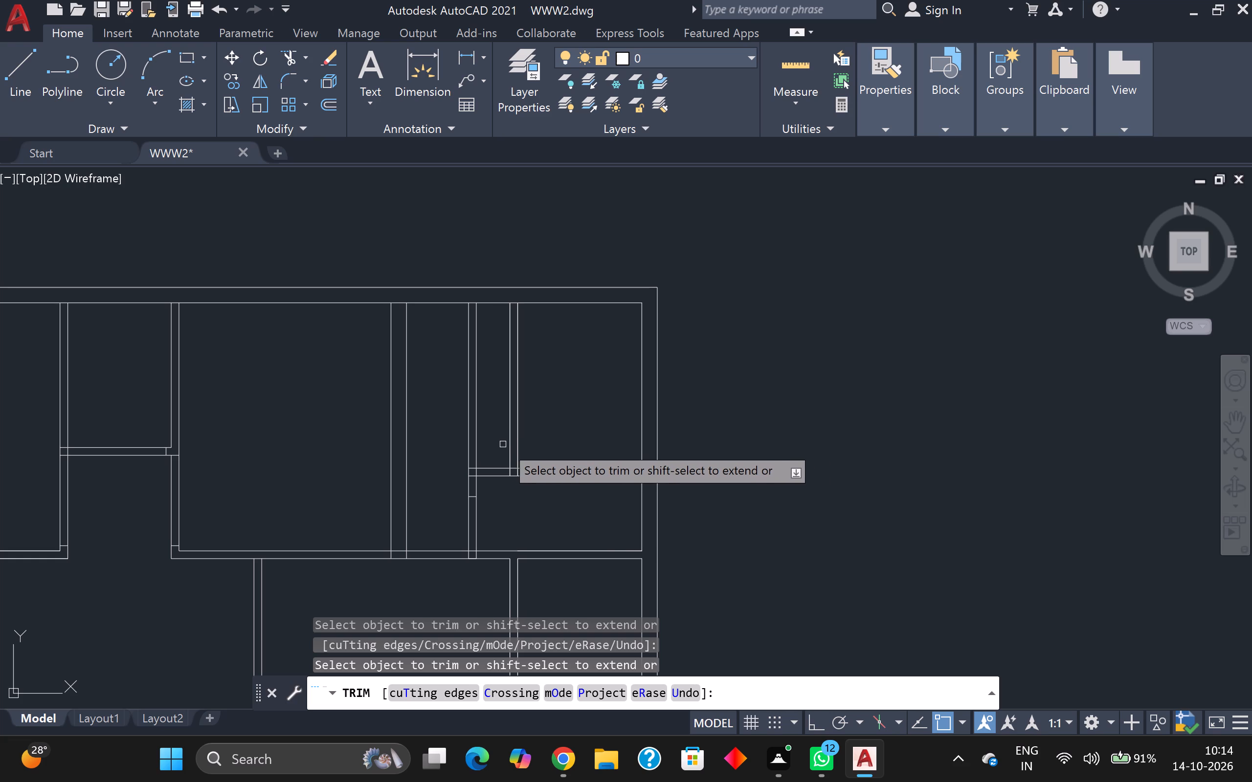
pyautogui.click(505, 444)
pyautogui.click(524, 443)
# Trim away the short upper right horizontal partition on both sides of the small leftover junction square.
pyautogui.scroll(3, 515, 515)
pyautogui.moveTo(521, 510); pyautogui.dragTo(609, 629, button='middle')
pyautogui.scroll(-3, 602, 582)
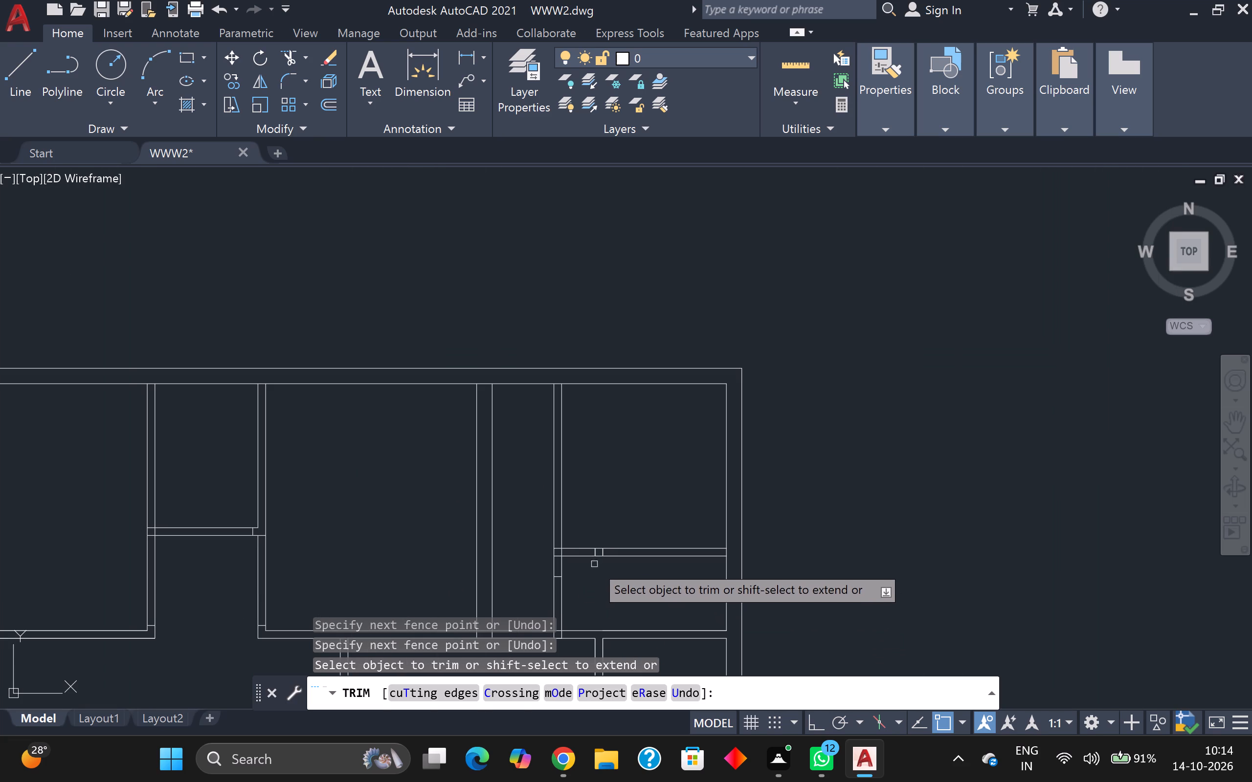
pyautogui.scroll(2, 596, 551)
pyautogui.scroll(-2, 596, 551)
pyautogui.scroll(2, 595, 562)
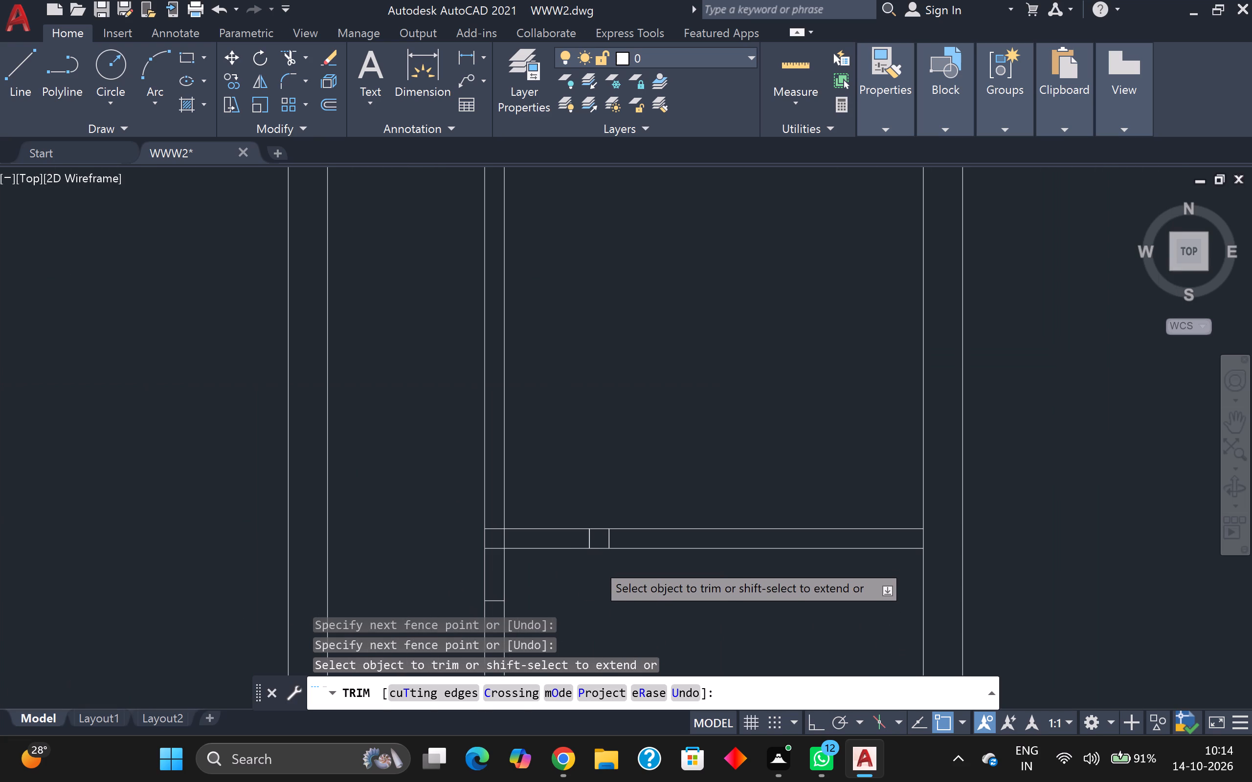
pyautogui.click(612, 510)
pyautogui.click(668, 607)
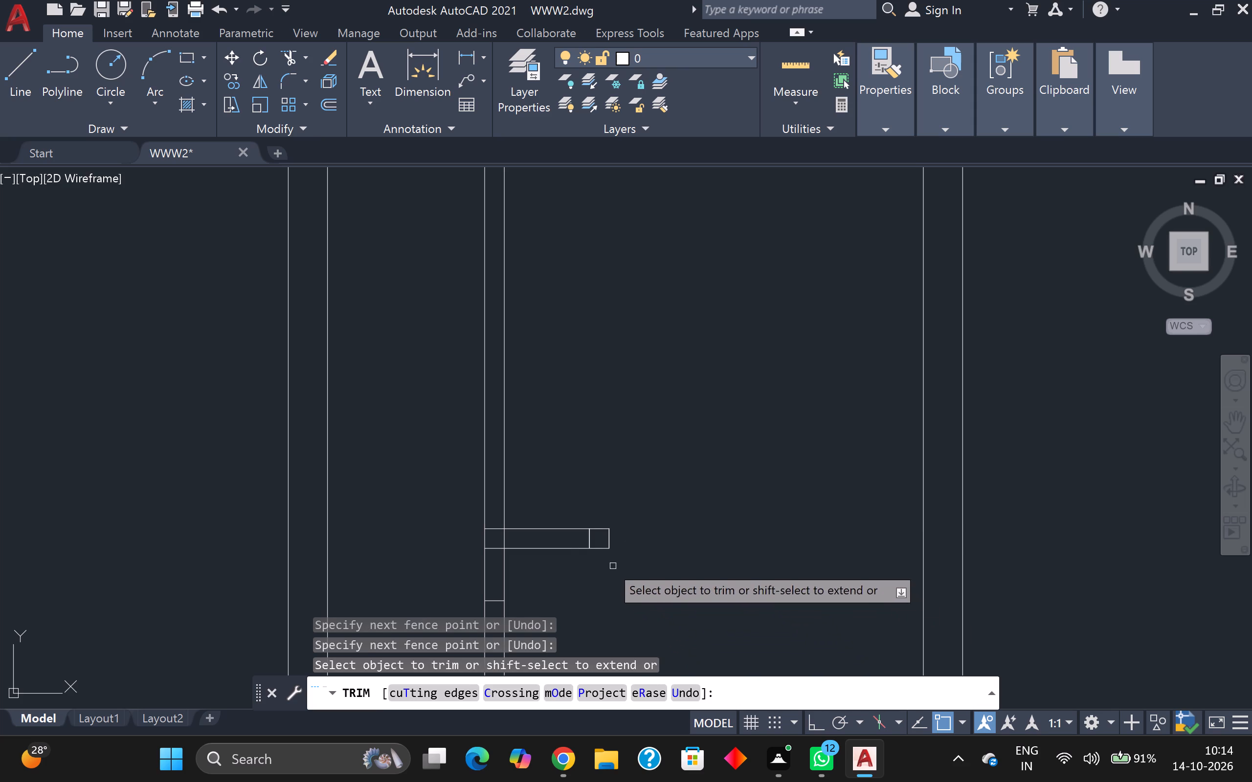
pyautogui.click(578, 502)
pyautogui.click(585, 551)
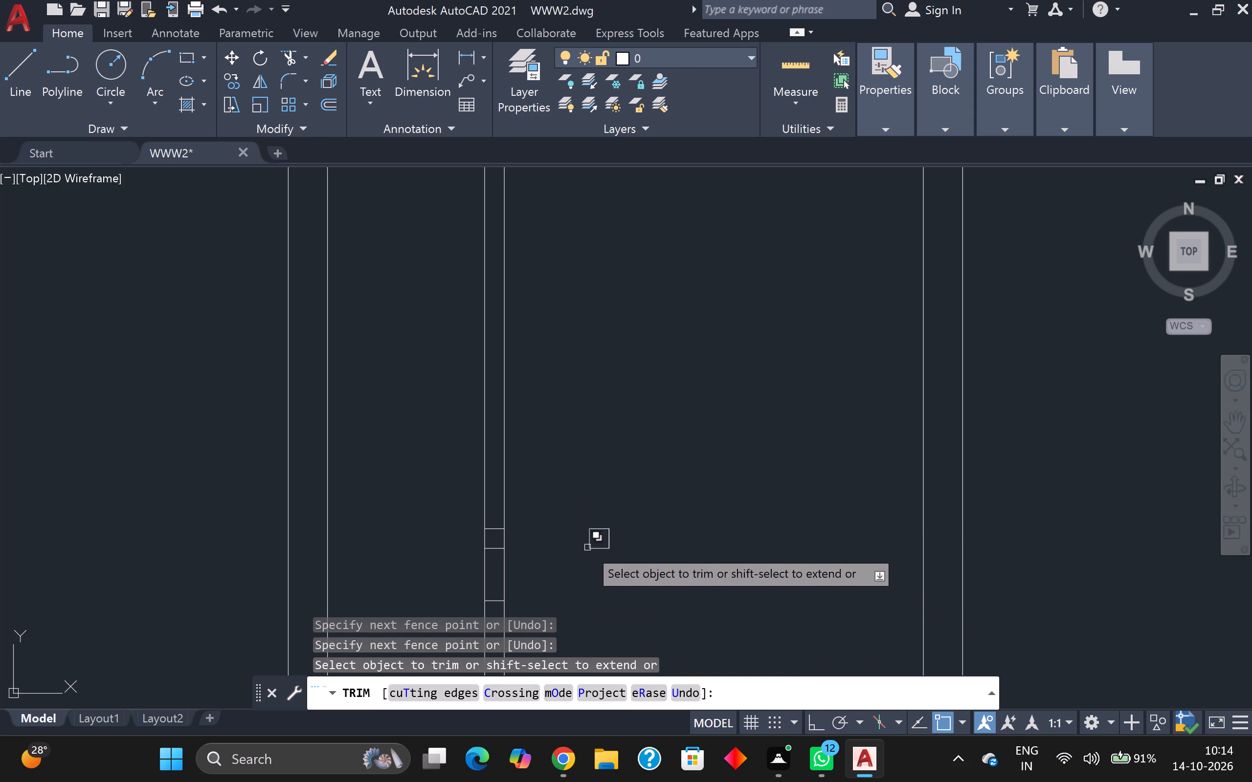
# Remove all four sides of the small leftover square inside the upper right room.
pyautogui.scroll(-3, 589, 530)
pyautogui.scroll(2, 606, 542)
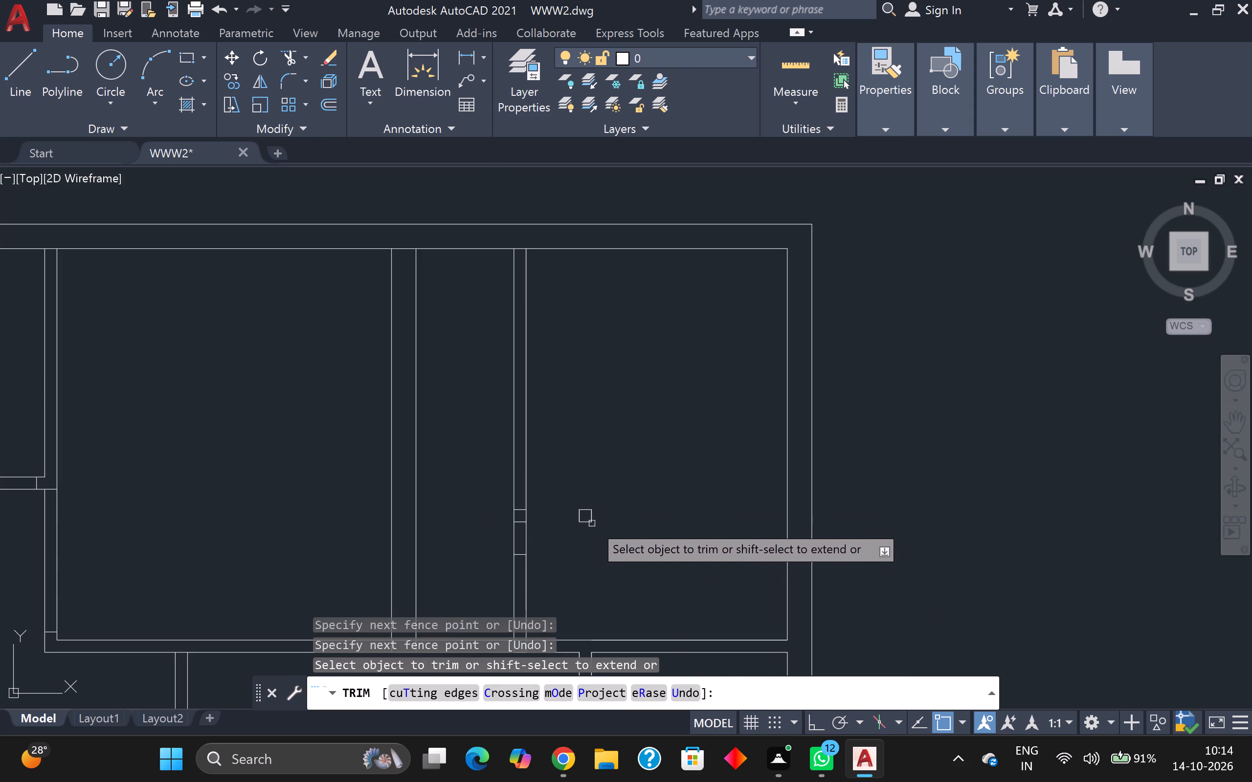
pyautogui.click(593, 516)
pyautogui.click(623, 500)
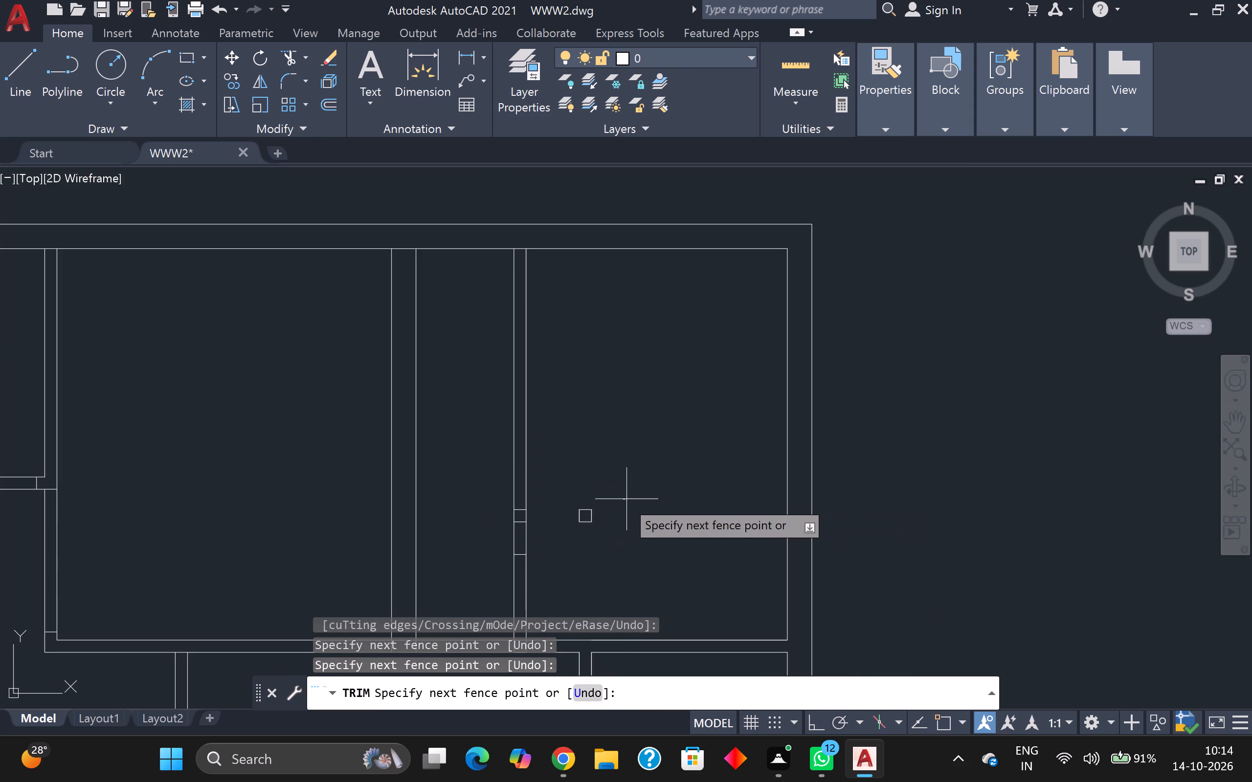
pyautogui.click(582, 523)
pyautogui.scroll(-2, 582, 523)
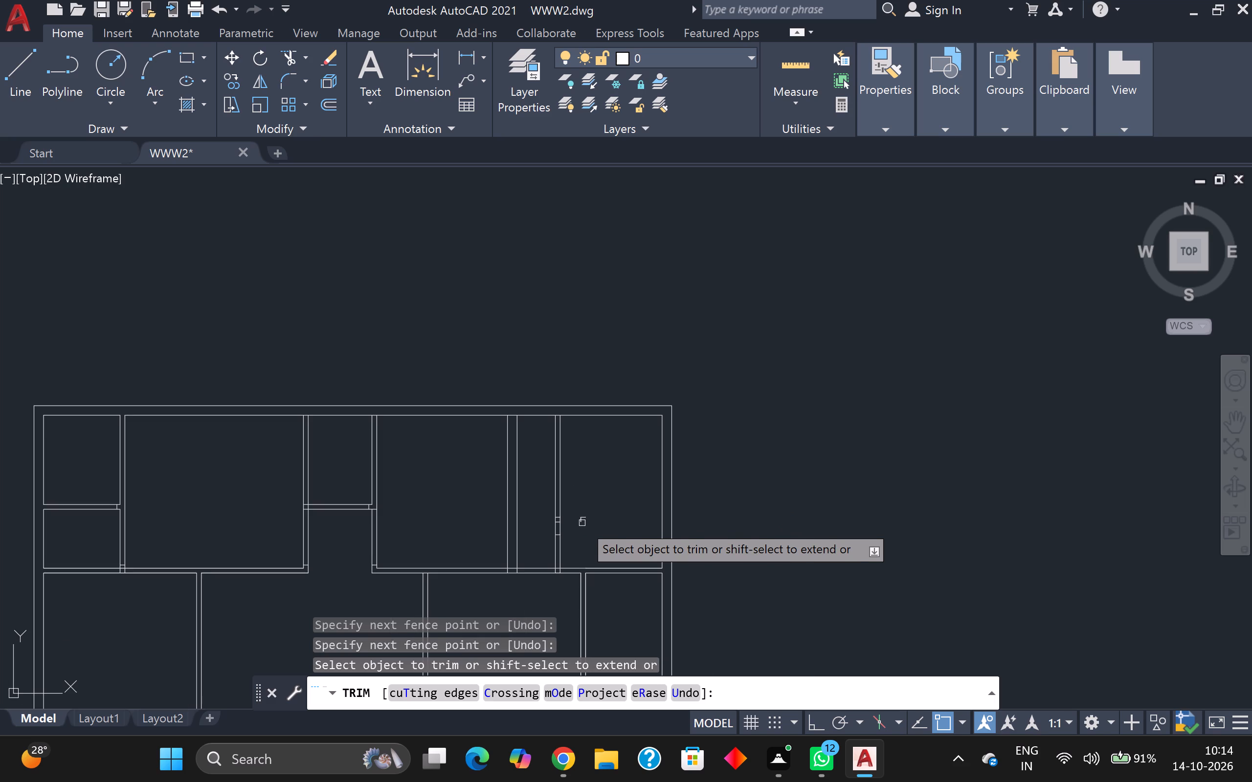
pyautogui.scroll(2, 589, 527)
pyautogui.click(572, 501)
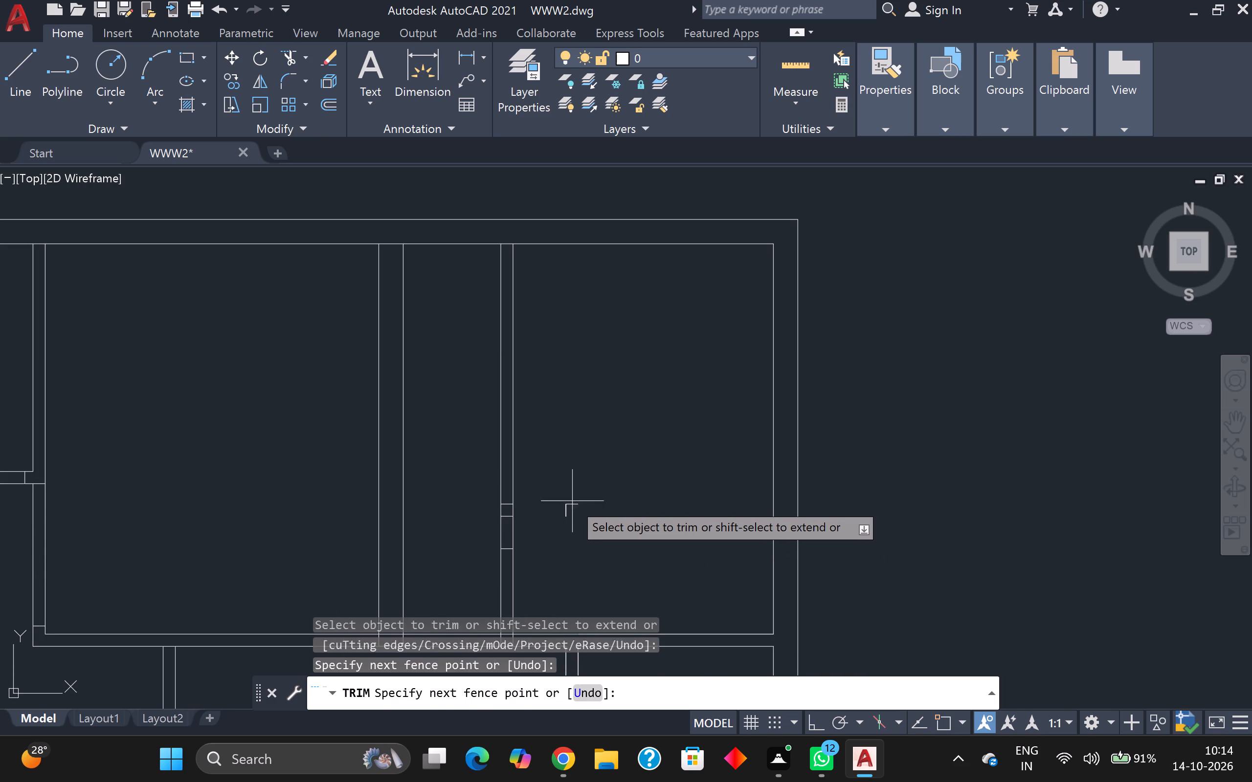
pyautogui.click(562, 515)
# Trim away both lines of the 9-inch vertical partition between the top outer wall and the long horizontal partition.
pyautogui.scroll(-2, 561, 514)
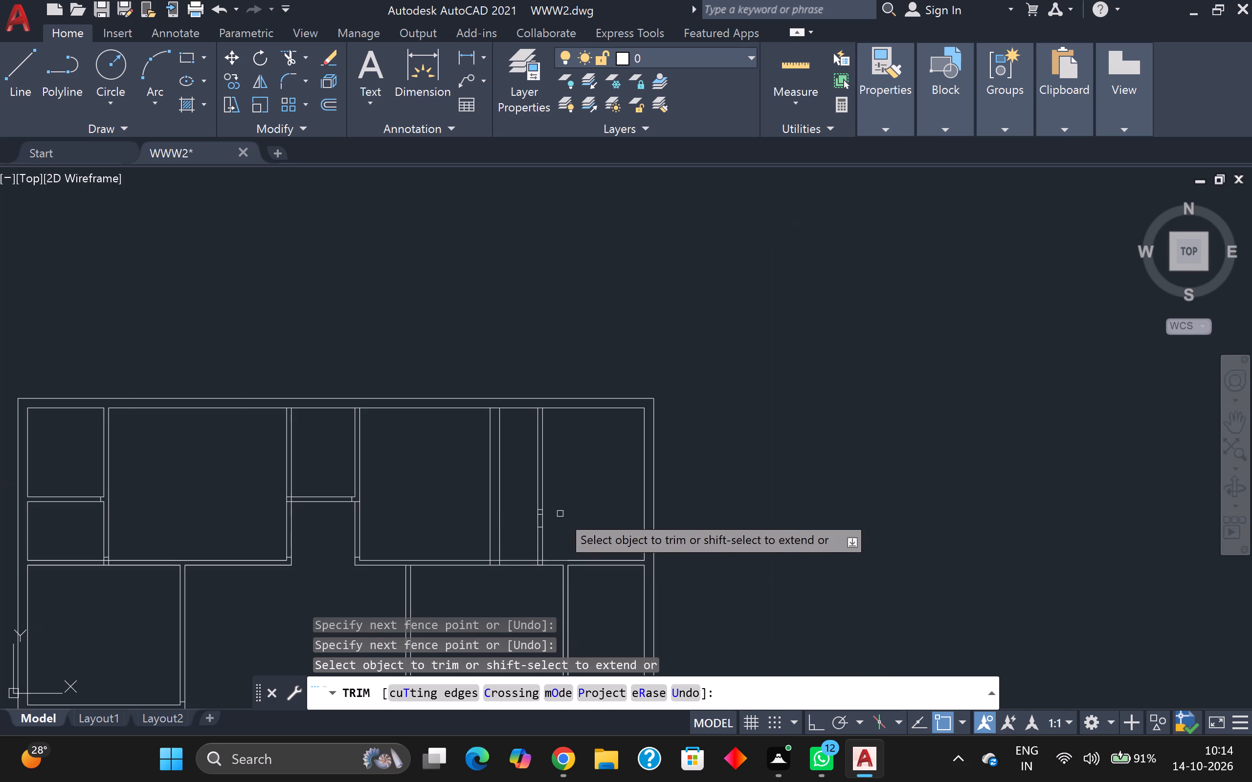
pyautogui.scroll(-1, 523, 544)
pyautogui.moveTo(522, 525); pyautogui.dragTo(590, 549, button='middle')
pyautogui.scroll(1, 590, 549)
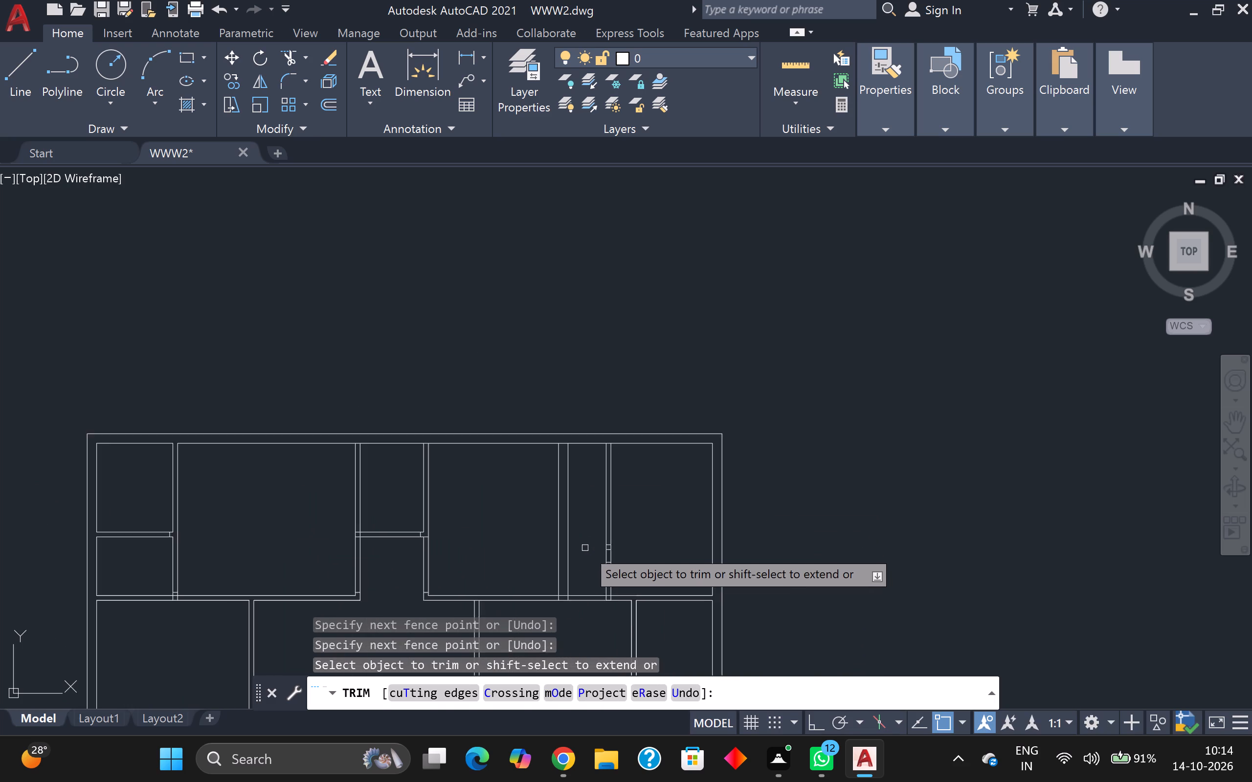
pyautogui.scroll(1, 585, 548)
pyautogui.moveTo(516, 525); pyautogui.dragTo(539, 529)
pyautogui.moveTo(593, 544); pyautogui.dragTo(586, 543)
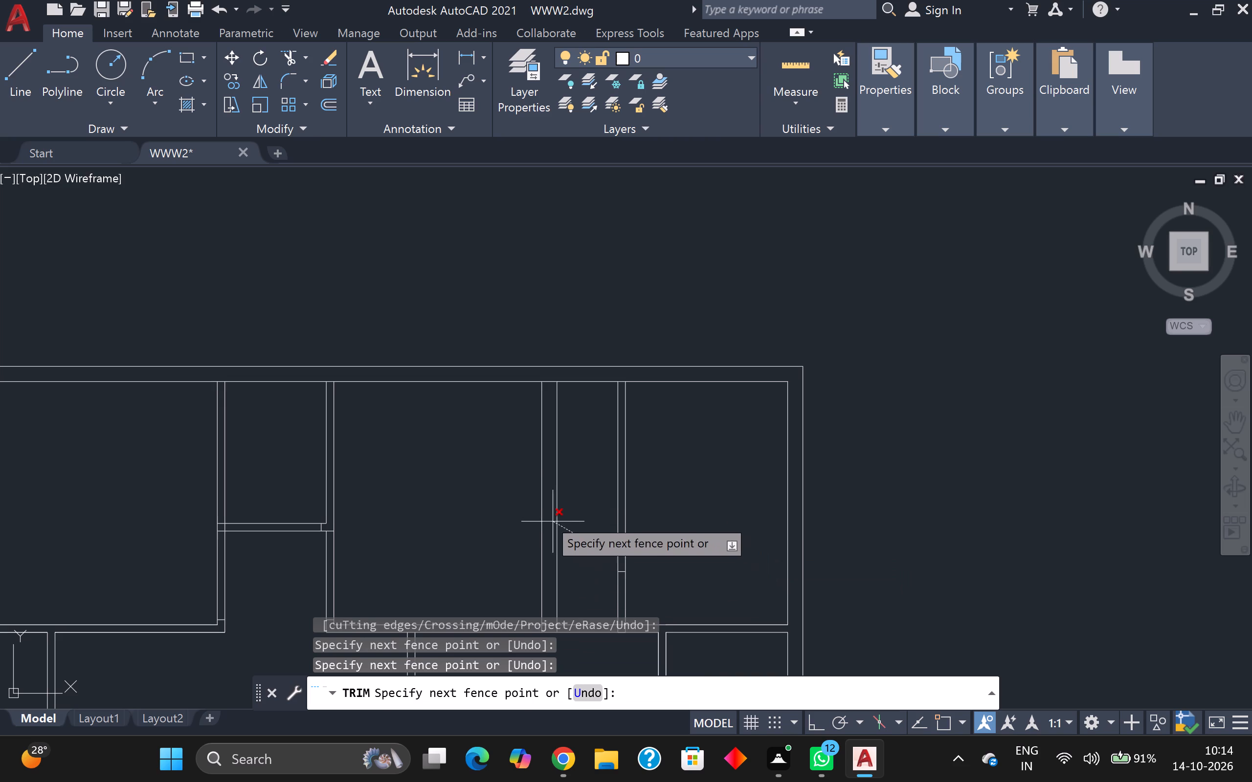
pyautogui.click(528, 500)
# Trim the three short cross lines inside the remaining vertical partition of the upper right rooms.
pyautogui.scroll(-2, 555, 491)
pyautogui.scroll(5, 587, 522)
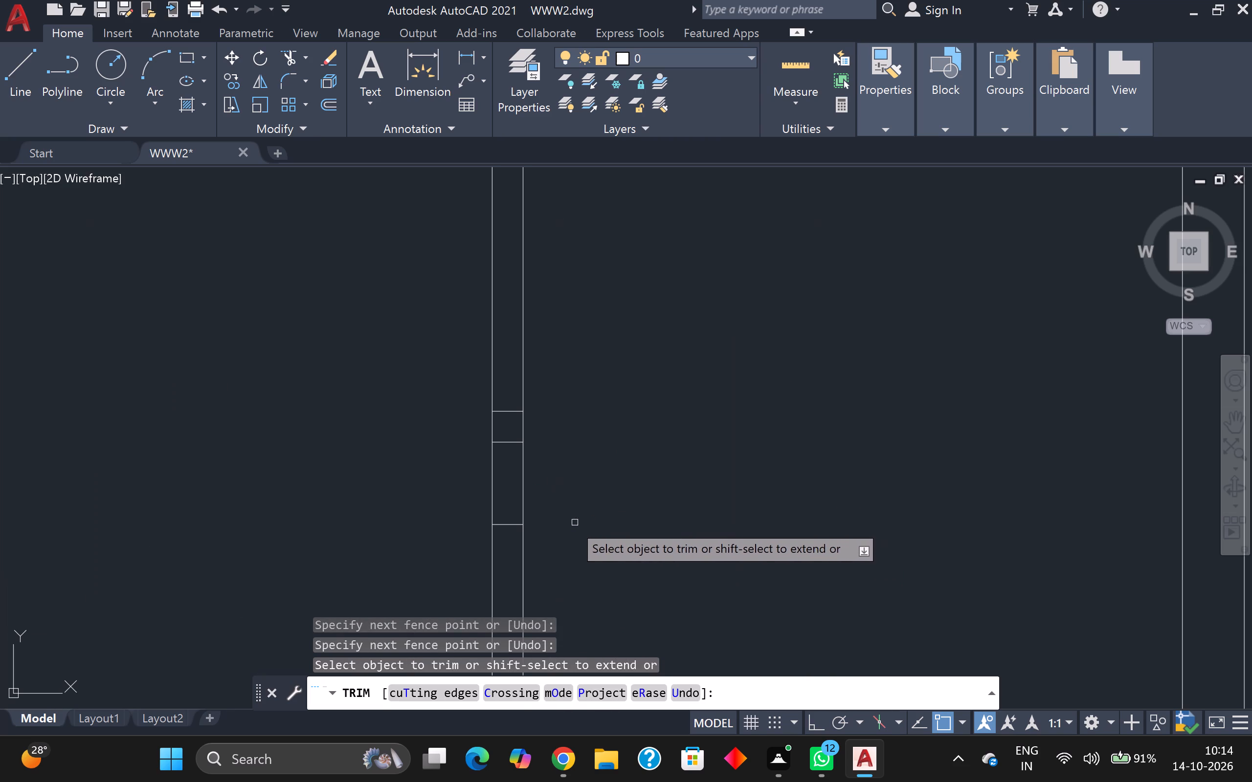
pyautogui.click(511, 405)
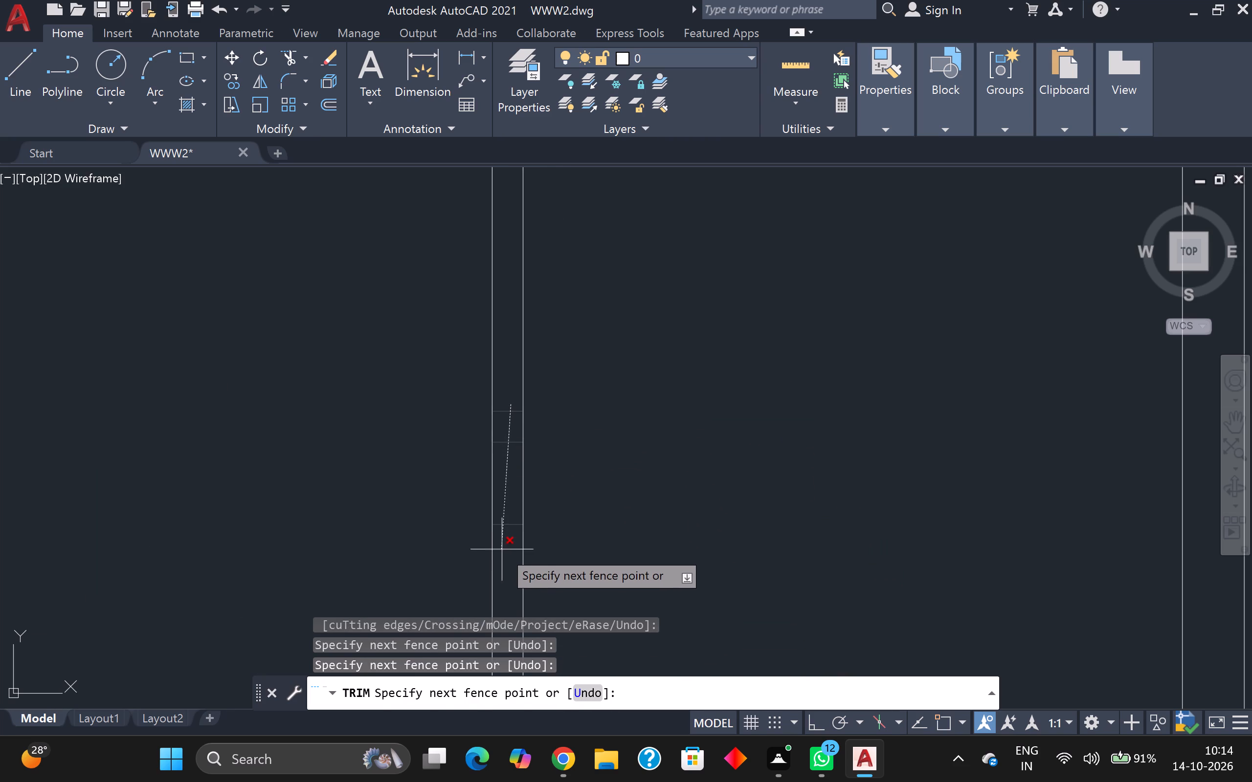
pyautogui.click(502, 549)
# Trim the leftover vertical stubs inside the long horizontal partition and open its upper line at the remaining upper vertical partition.
pyautogui.scroll(-4, 512, 543)
pyautogui.moveTo(549, 553); pyautogui.dragTo(607, 532, button='middle')
pyautogui.scroll(2, 569, 634)
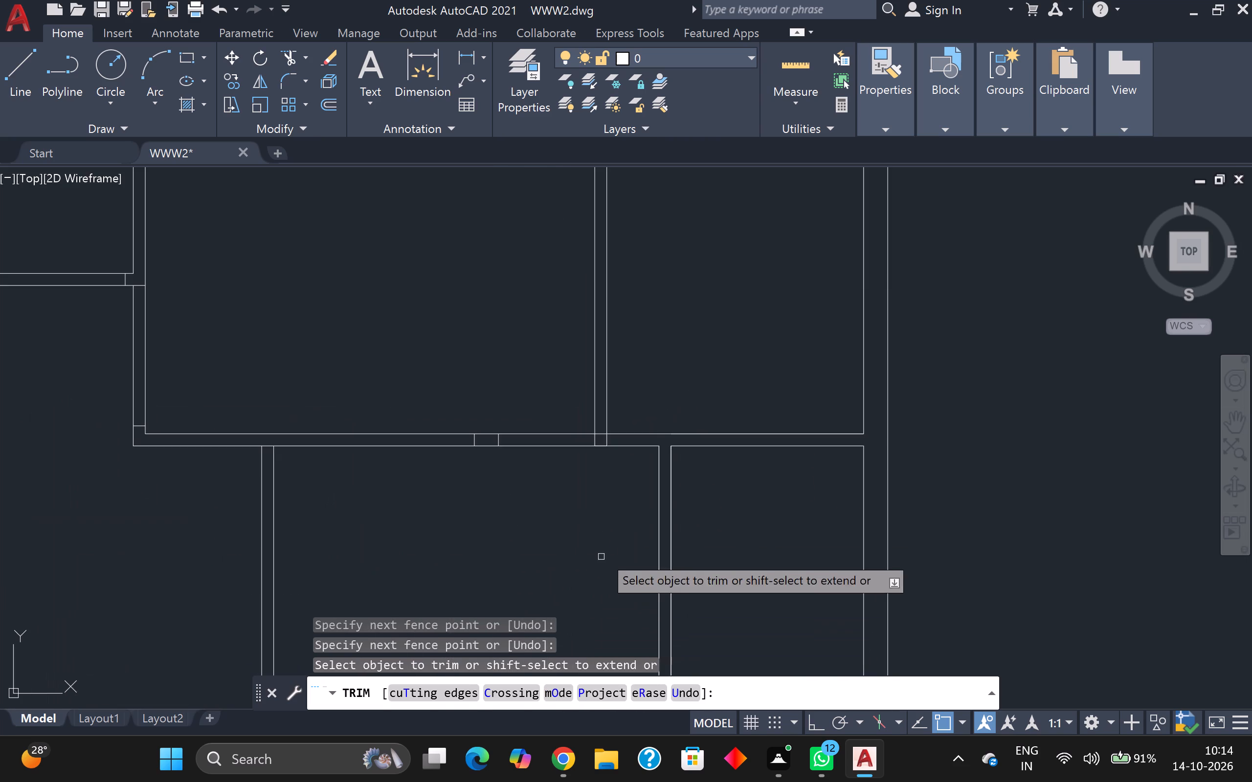
pyautogui.moveTo(607, 532); pyautogui.dragTo(630, 627, button='middle')
pyautogui.scroll(2, 604, 577)
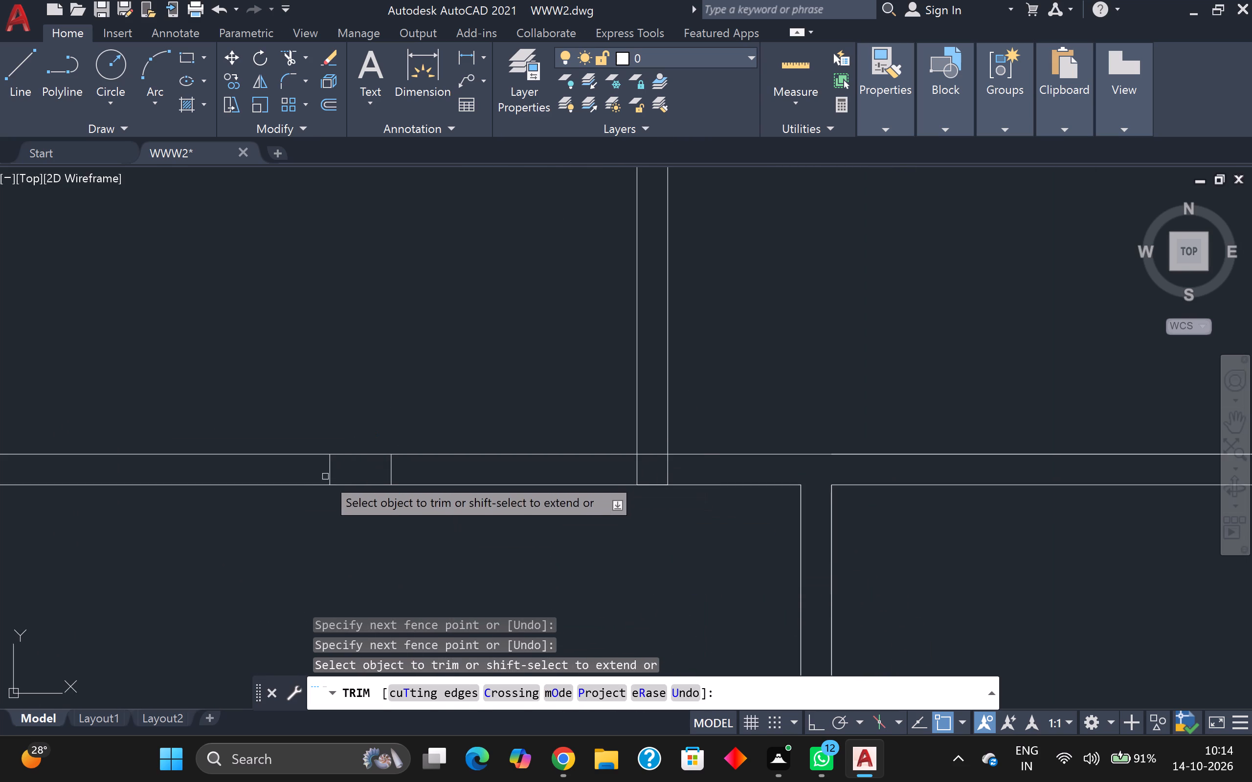
pyautogui.moveTo(314, 468); pyautogui.dragTo(326, 470)
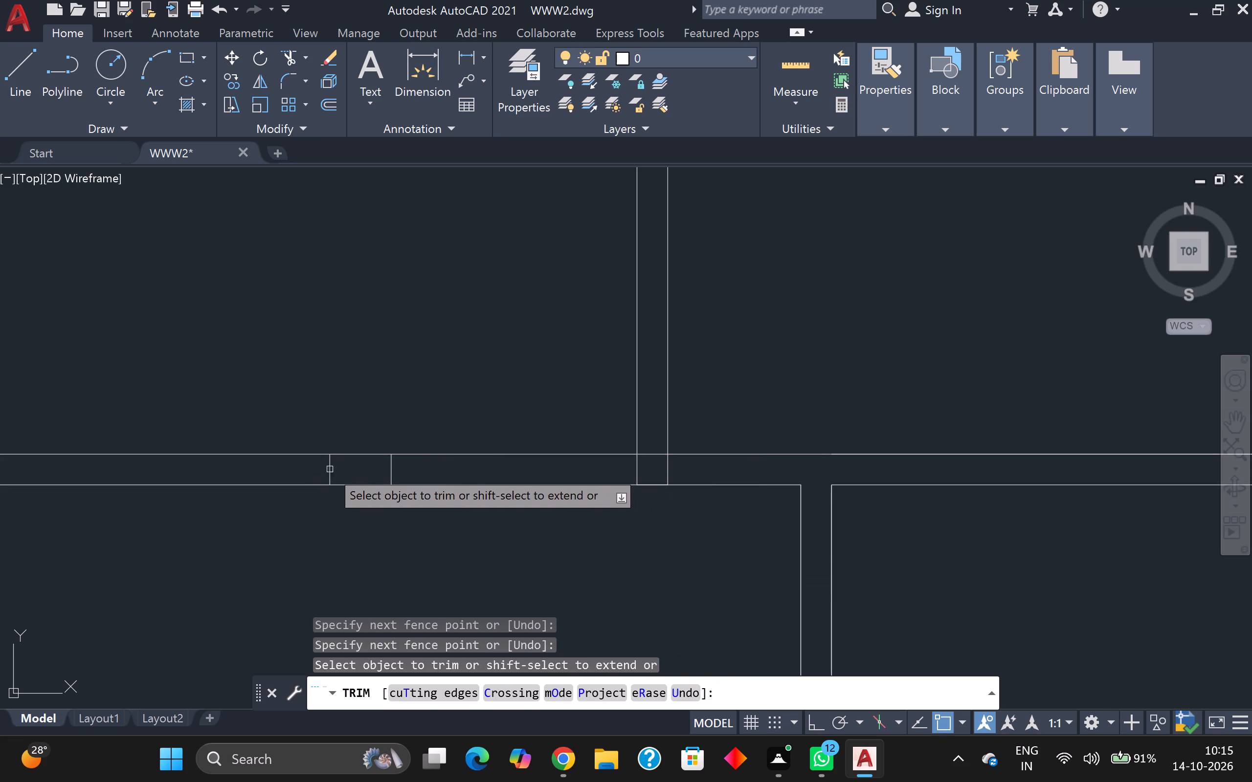
pyautogui.click(327, 467)
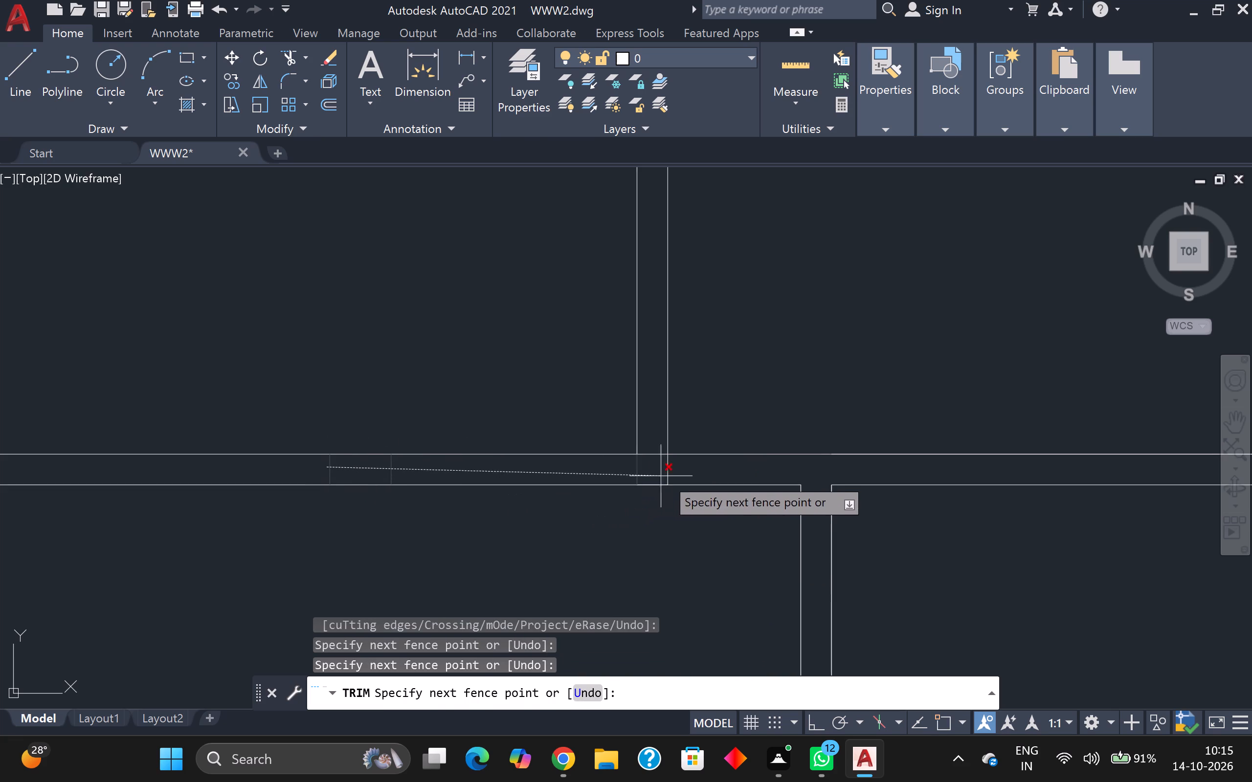
pyautogui.click(687, 471)
pyautogui.click(656, 453)
# Trim the long horizontal partition's lower line between the two lines of the middle vertical partition below it.
pyautogui.scroll(-2, 655, 452)
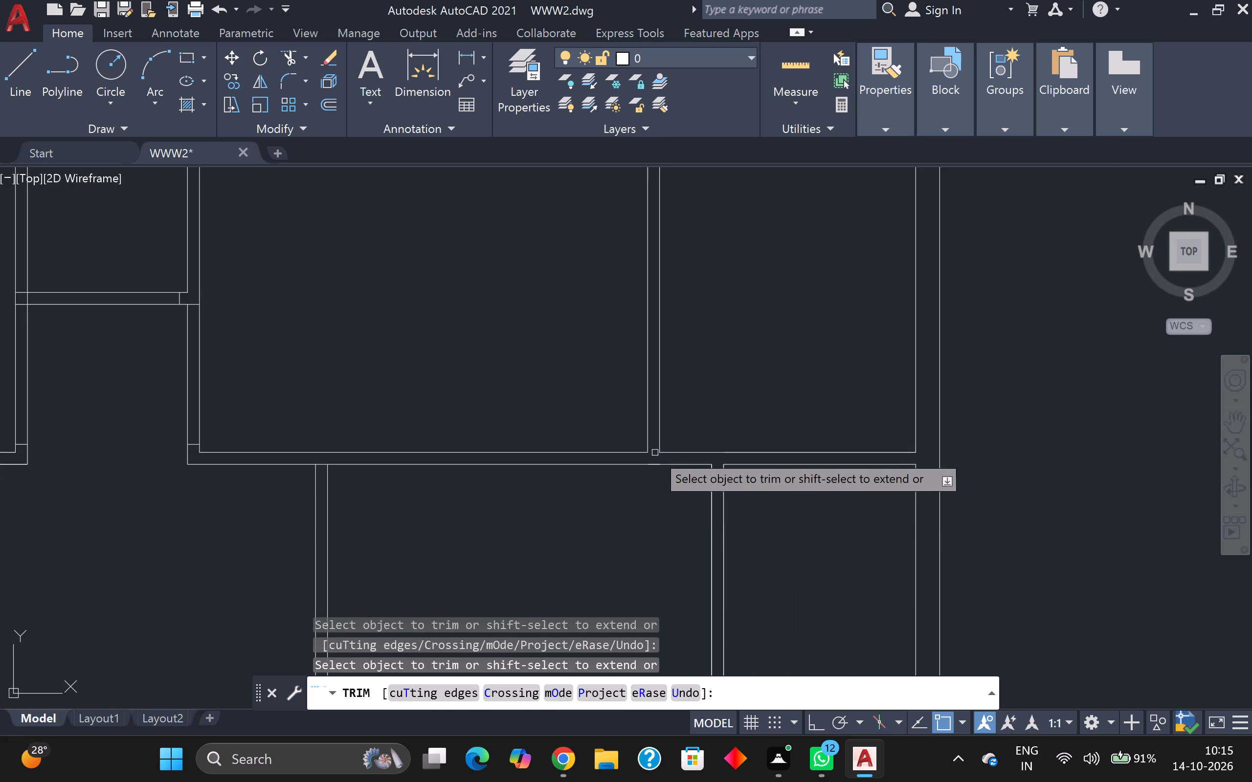
pyautogui.scroll(-1, 639, 501)
pyautogui.moveTo(515, 536); pyautogui.dragTo(605, 540, button='middle')
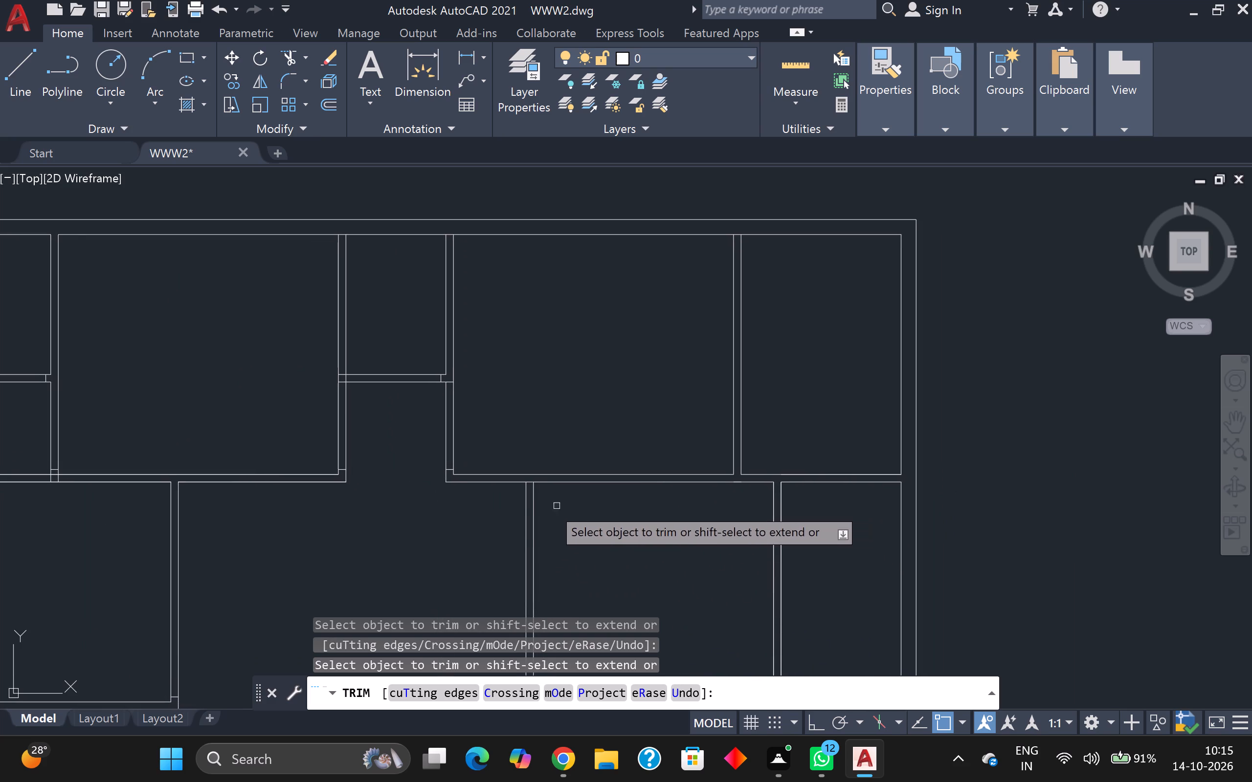
pyautogui.scroll(1, 490, 500)
pyautogui.scroll(5, 573, 476)
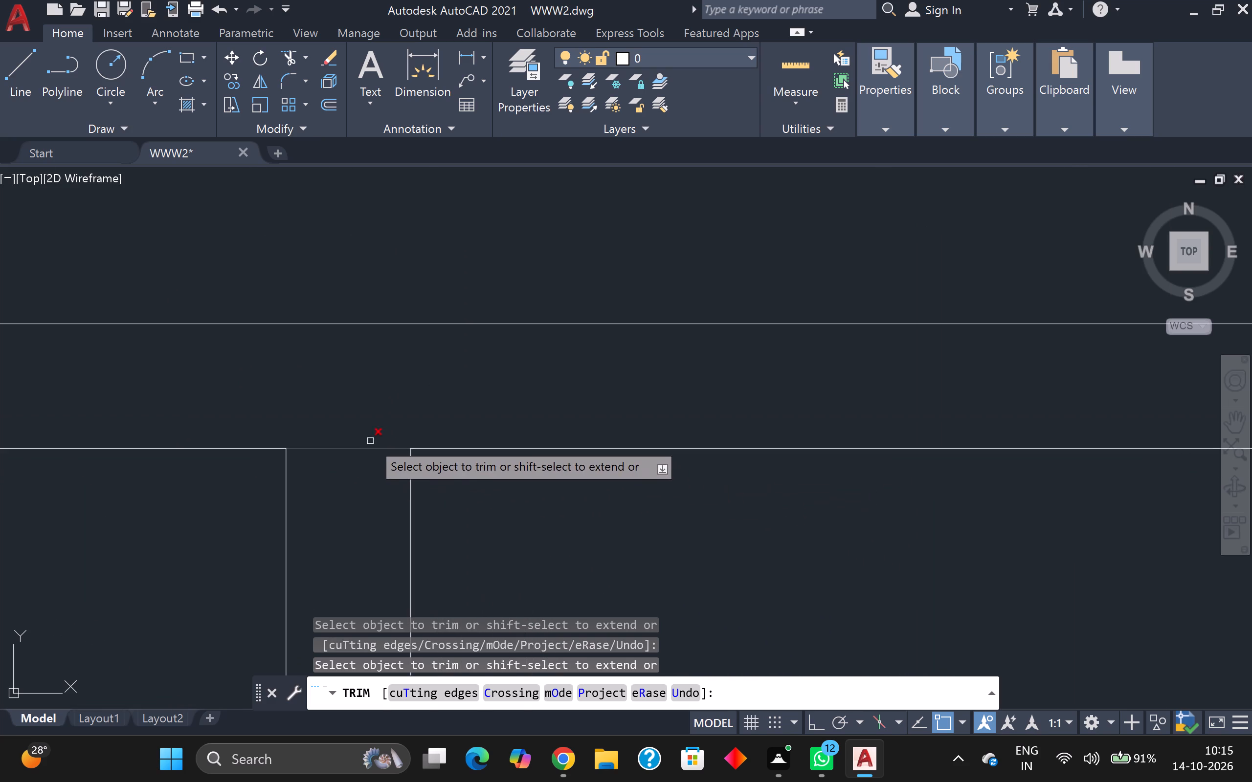
pyautogui.moveTo(370, 439); pyautogui.dragTo(371, 448)
pyautogui.click(374, 475)
# Trim the line crossing the vertical partition at the lower right corner of the small upper middle room.
pyautogui.scroll(-3, 376, 475)
pyautogui.moveTo(320, 505); pyautogui.dragTo(461, 542, button='middle')
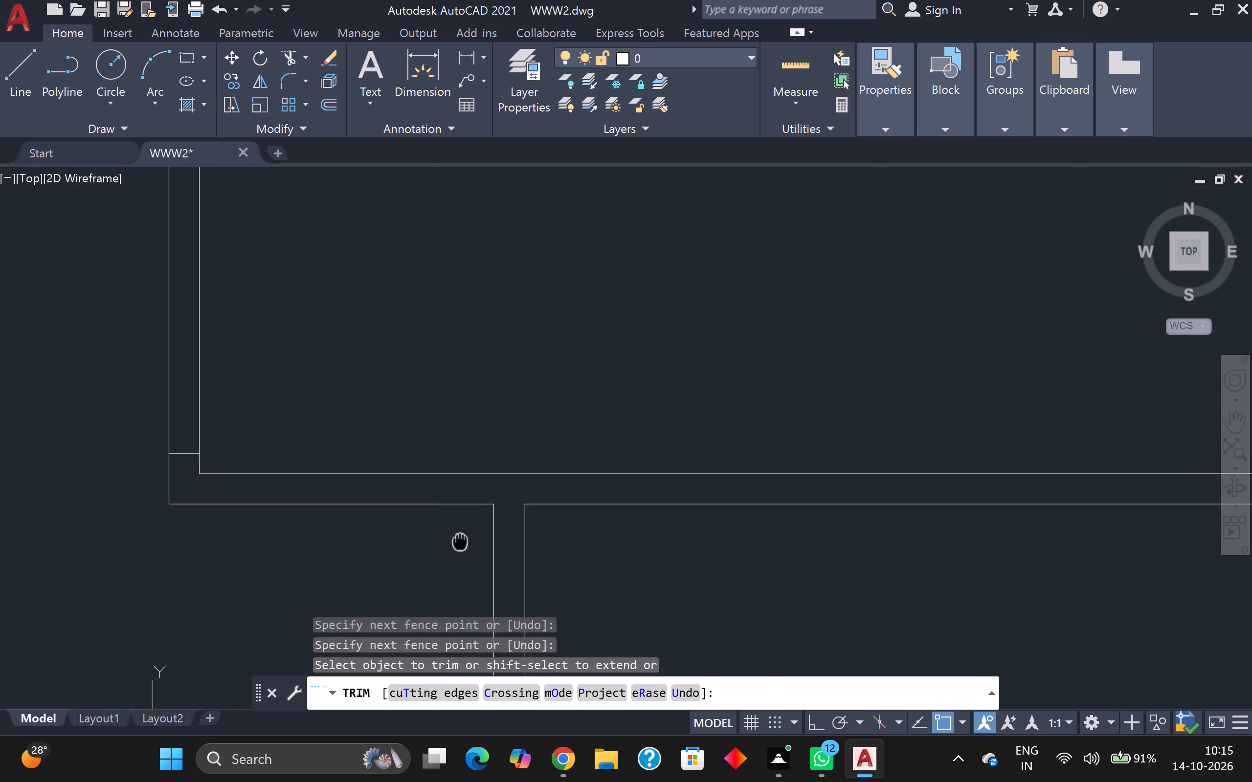
pyautogui.moveTo(461, 542); pyautogui.dragTo(550, 560, button='middle')
pyautogui.scroll(-2, 400, 527)
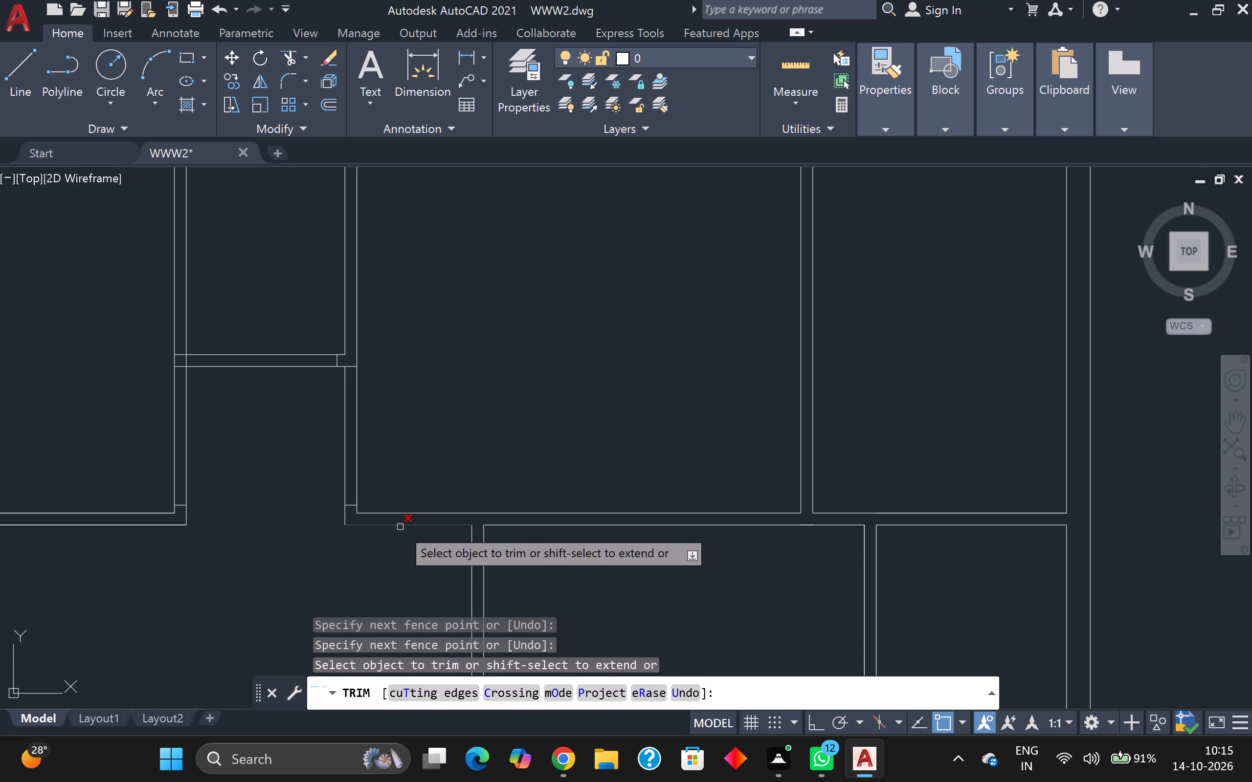
pyautogui.moveTo(419, 484); pyautogui.dragTo(571, 500, button='middle')
pyautogui.scroll(2, 485, 543)
pyautogui.scroll(-2, 485, 543)
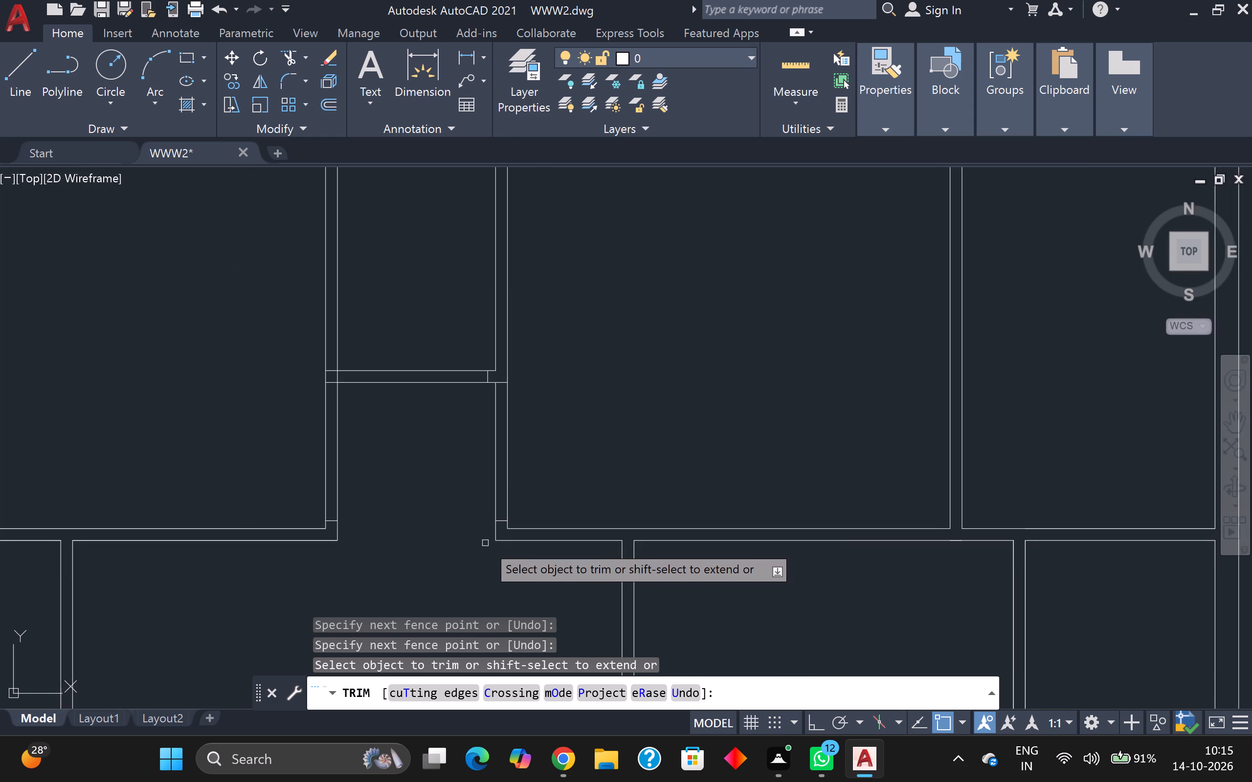
pyautogui.moveTo(454, 452); pyautogui.dragTo(455, 452, button='middle')
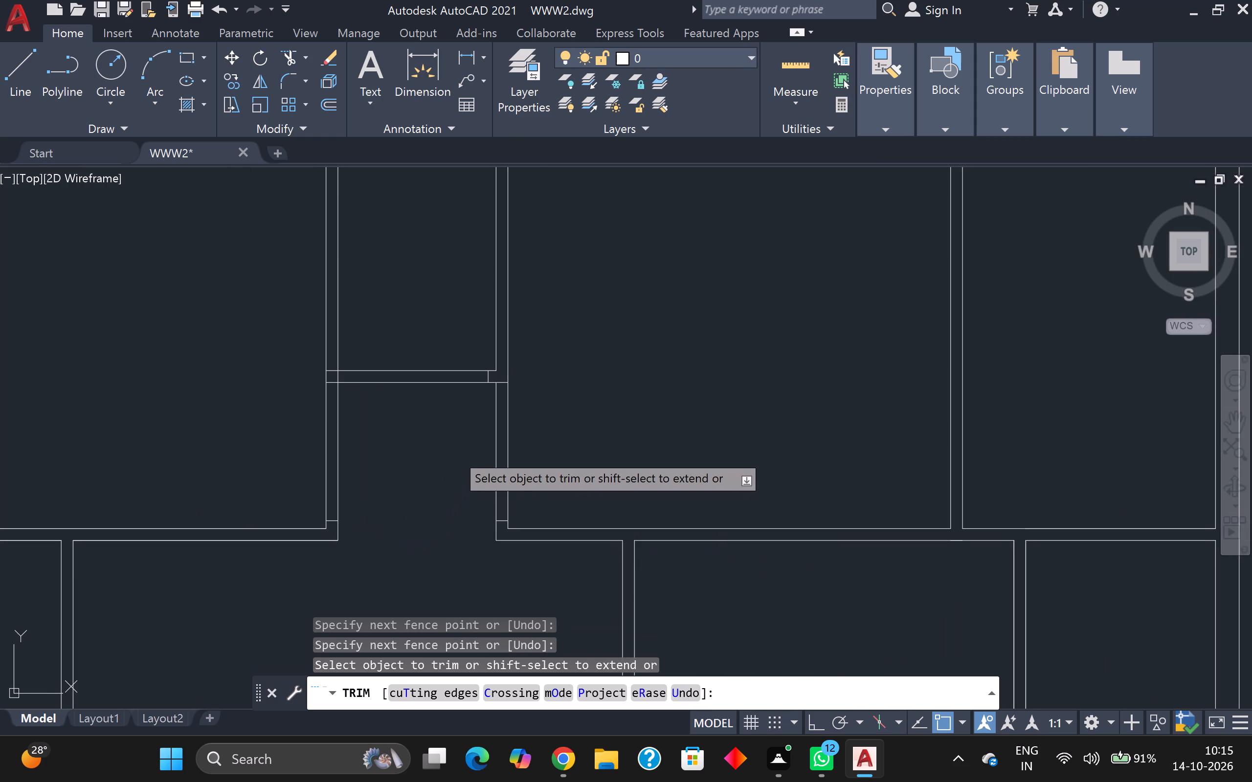
pyautogui.moveTo(455, 452); pyautogui.dragTo(471, 533, button='middle')
pyautogui.scroll(3, 508, 470)
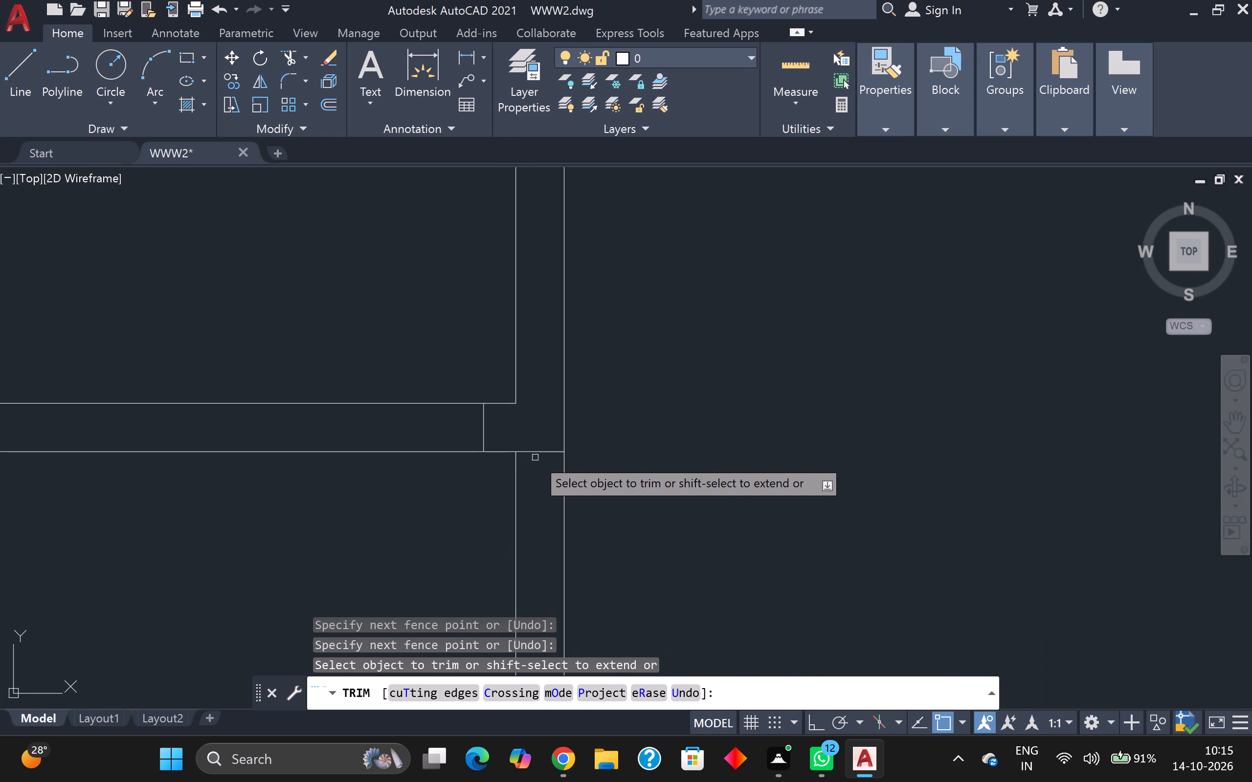
pyautogui.click(539, 453)
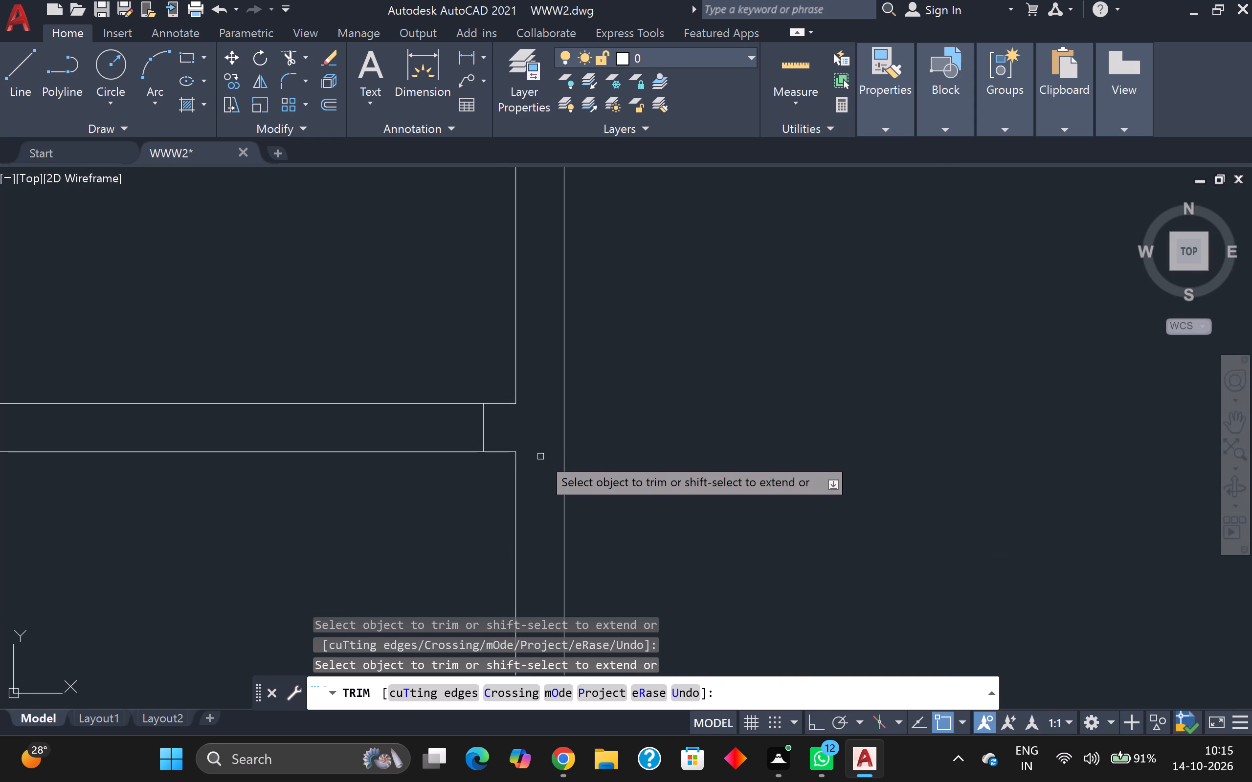
# Trim the cross line inside the short partition below the small upper middle room and open its junction with the vertical partition on its left.
pyautogui.scroll(-3, 541, 455)
pyautogui.scroll(2, 521, 451)
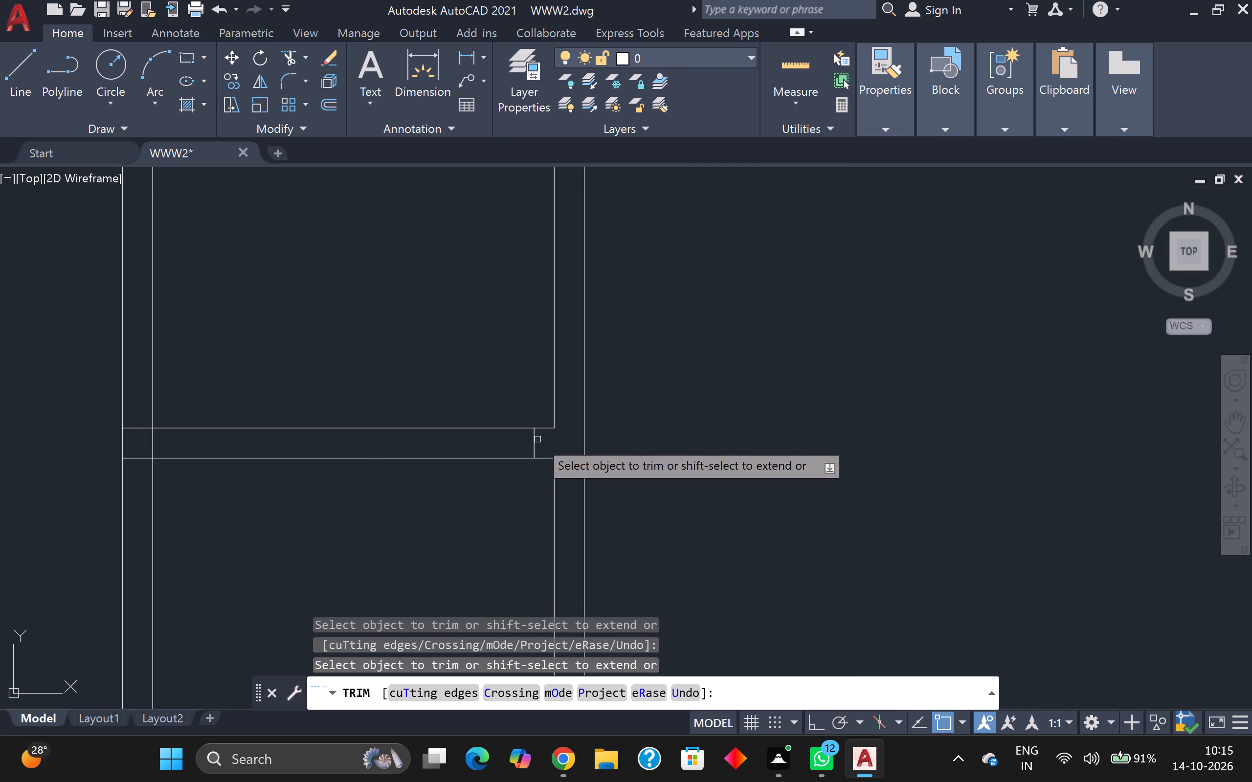
pyautogui.click(533, 440)
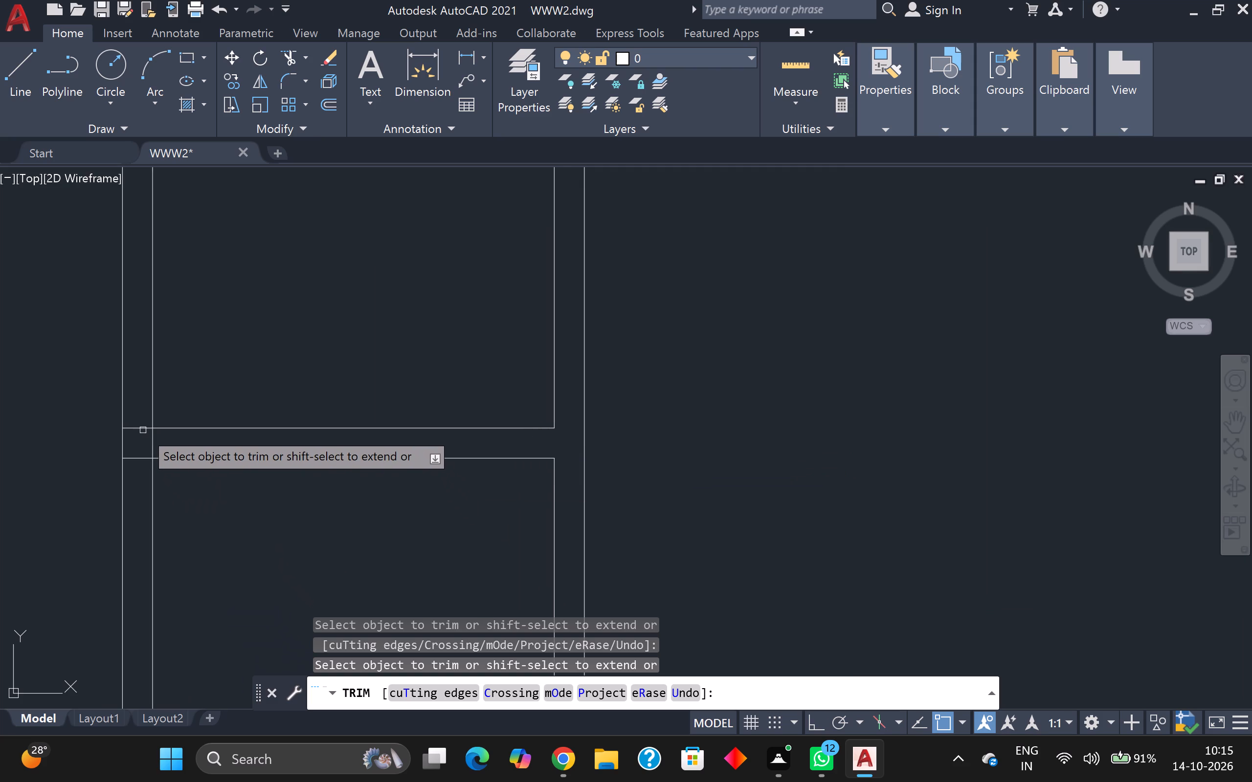
pyautogui.click(143, 428)
pyautogui.click(140, 460)
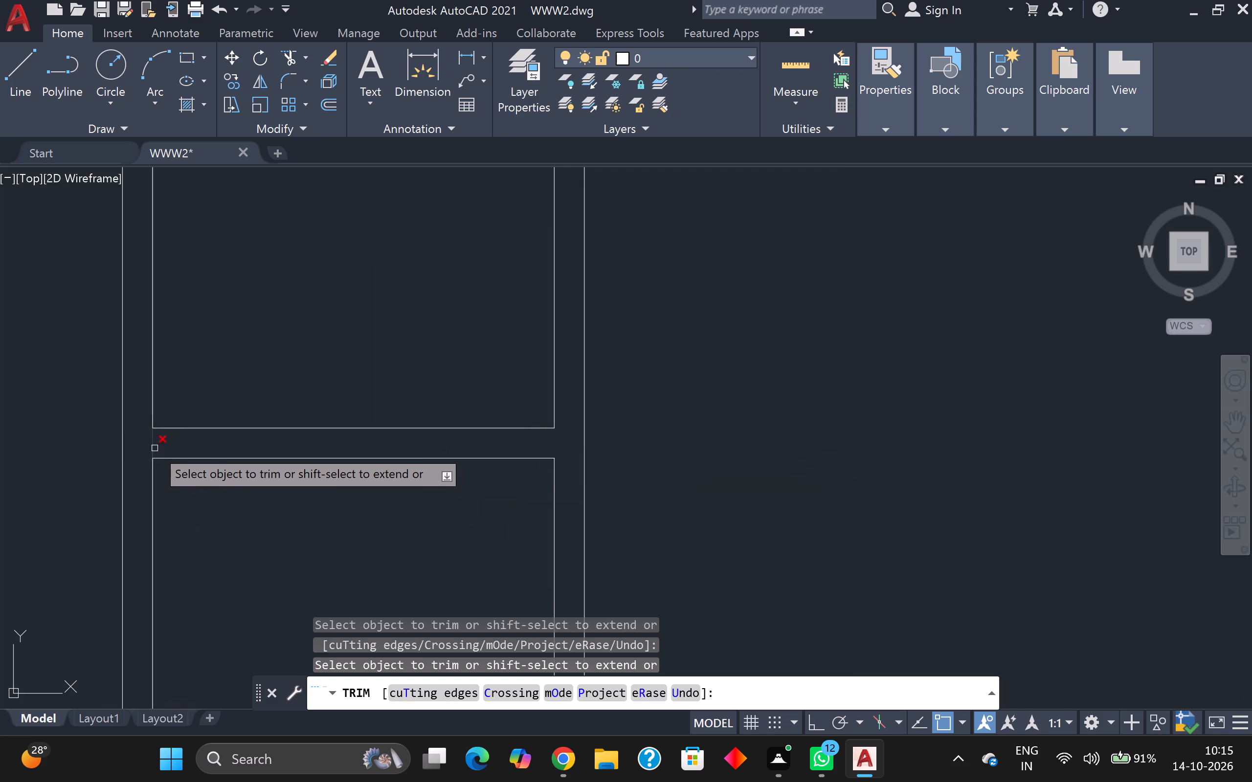
pyautogui.click(155, 447)
# Trim the top outer wall's inner line at the two vertical partitions flanking the small upper middle room.
pyautogui.scroll(-2, 155, 446)
pyautogui.moveTo(248, 511); pyautogui.dragTo(350, 541, button='middle')
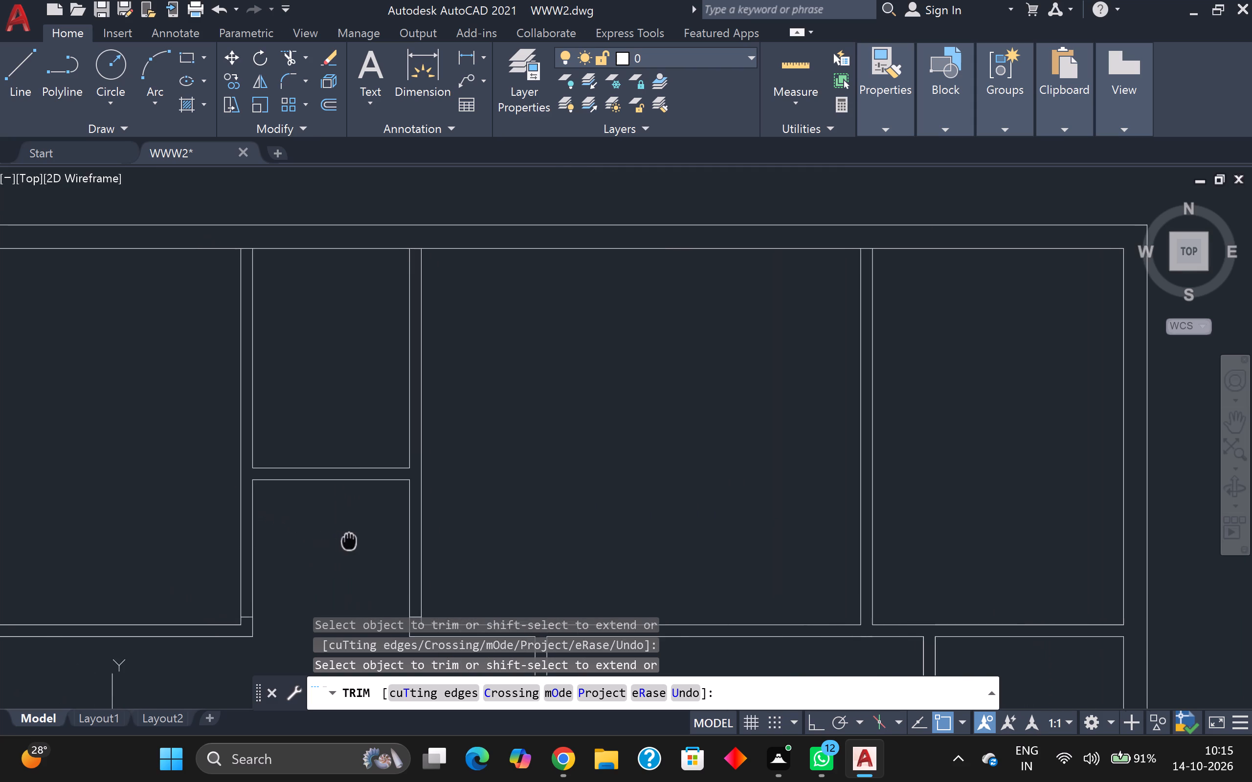
pyautogui.moveTo(350, 541); pyautogui.dragTo(359, 597, button='middle')
pyautogui.scroll(2, 382, 414)
pyautogui.scroll(-3, 380, 403)
pyautogui.scroll(1, 248, 316)
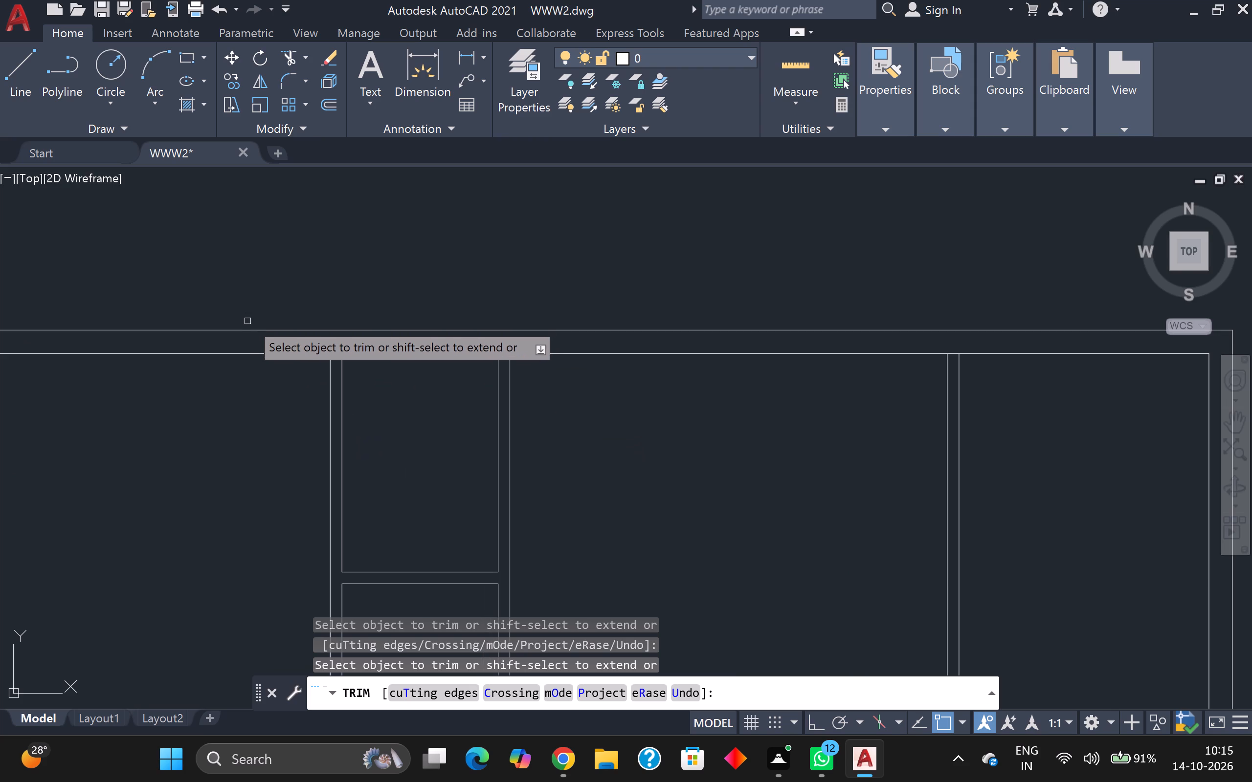
pyautogui.scroll(2, 345, 360)
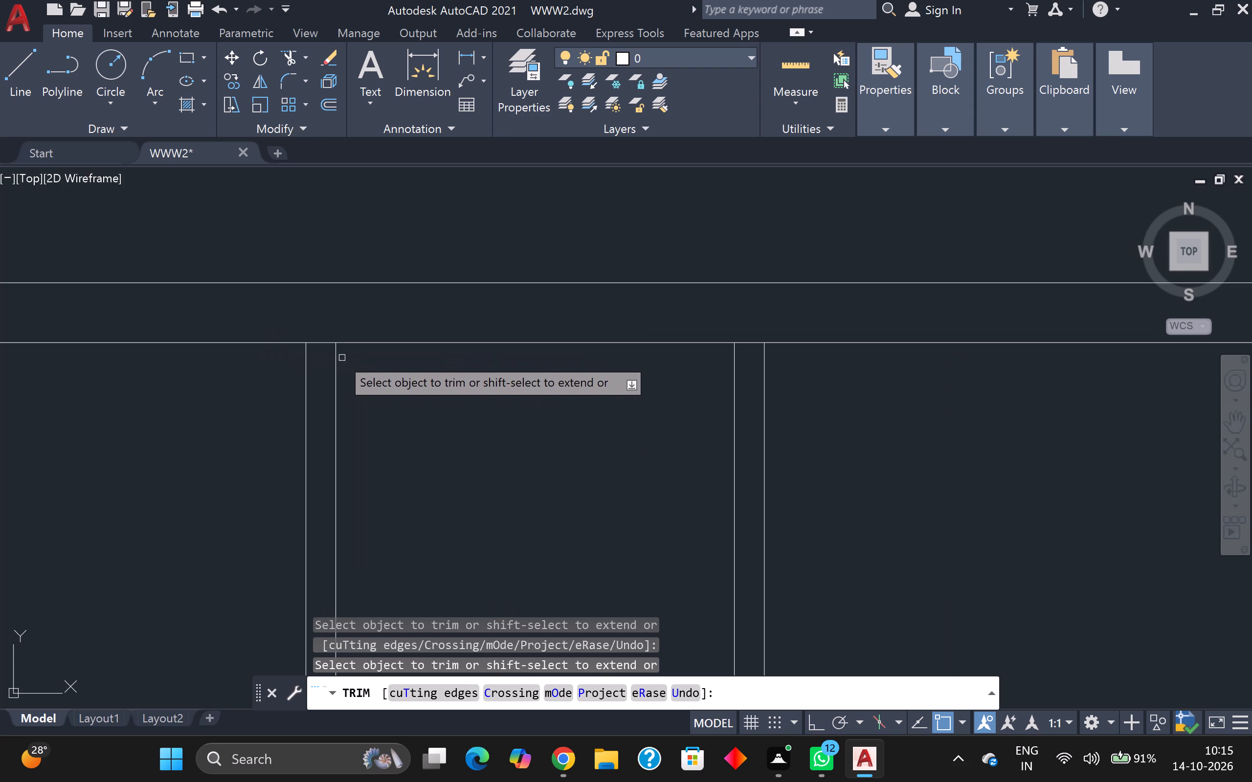
pyautogui.click(316, 343)
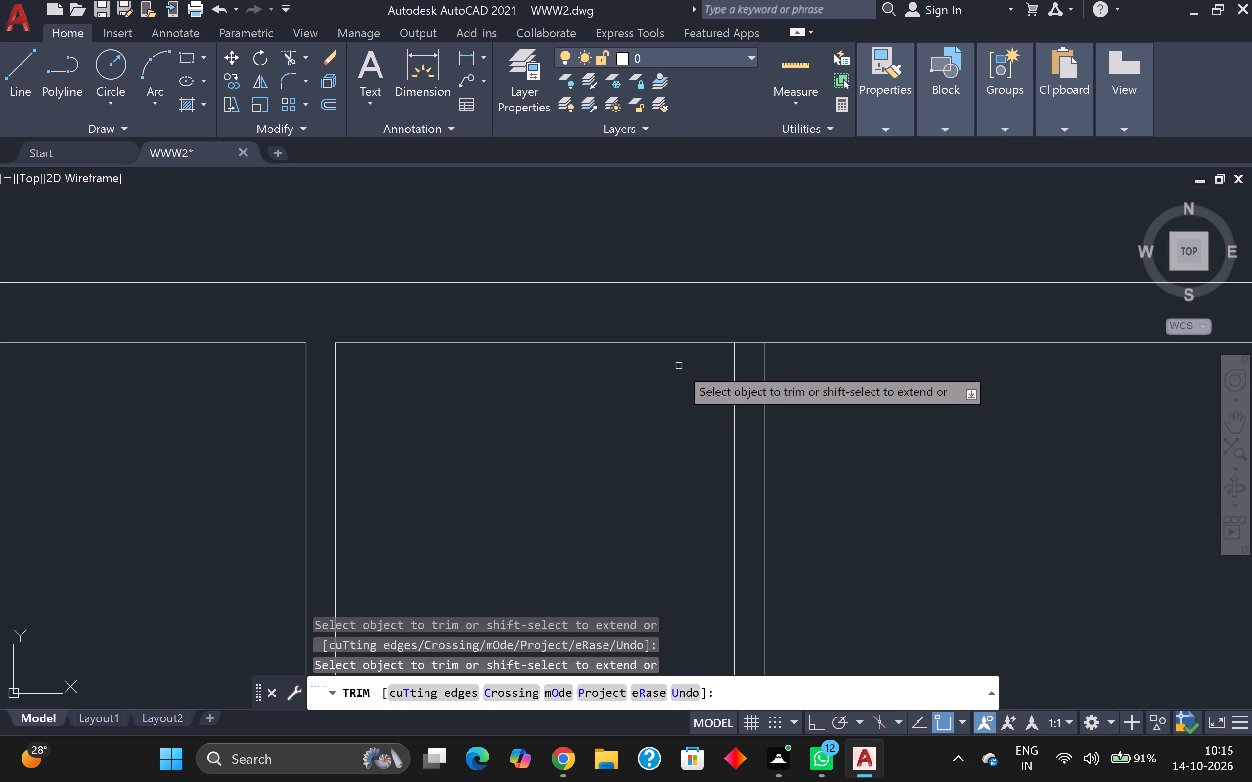
pyautogui.click(756, 342)
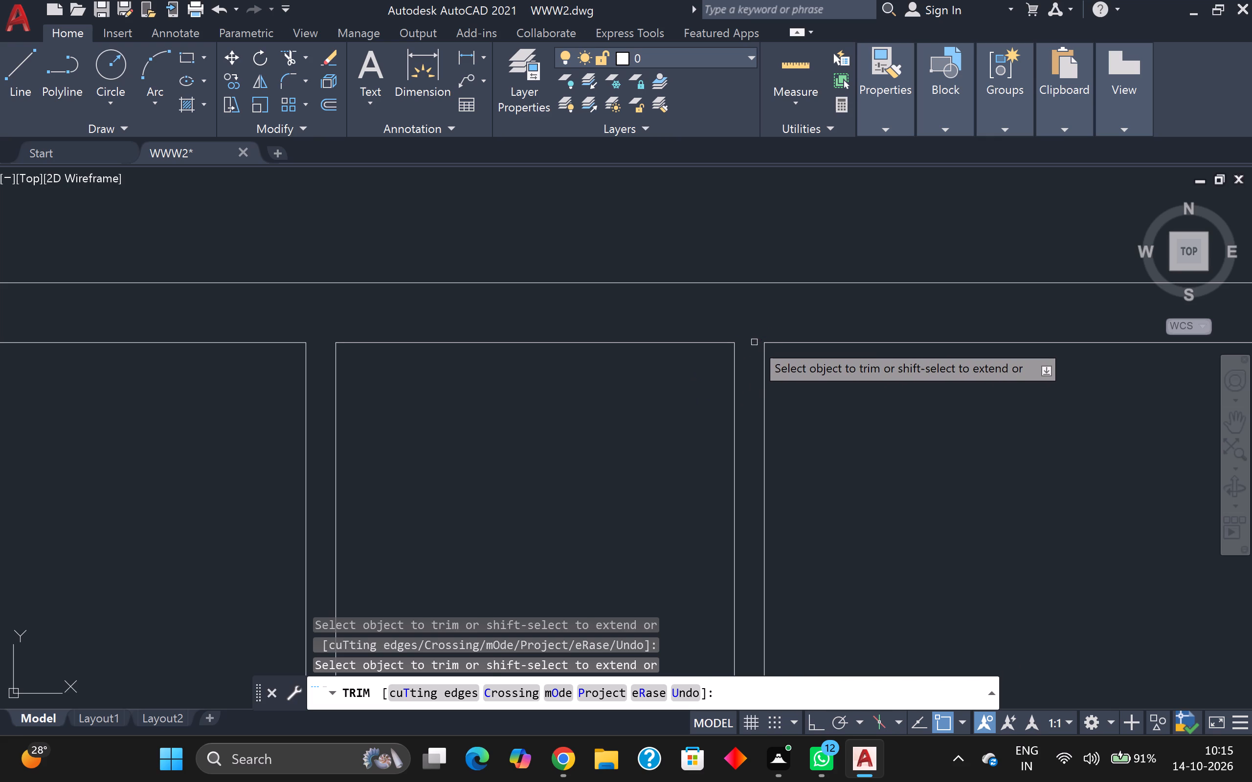
# Trim the top outer wall's inner line between the two lines of the upper right vertical partition.
pyautogui.scroll(-3, 754, 342)
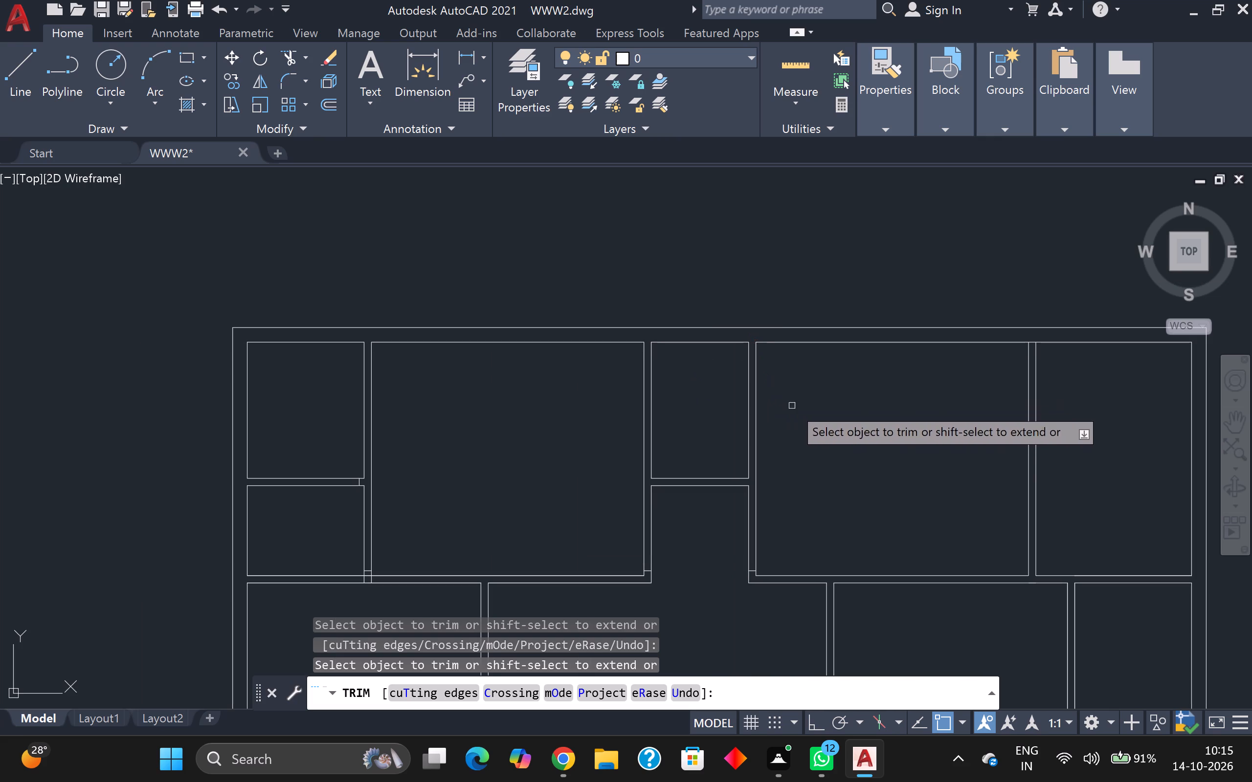
pyautogui.scroll(-1, 1075, 491)
pyautogui.moveTo(1073, 491); pyautogui.dragTo(962, 501, button='middle')
pyautogui.moveTo(963, 471); pyautogui.dragTo(924, 554, button='middle')
pyautogui.scroll(2, 900, 522)
pyautogui.scroll(2, 888, 456)
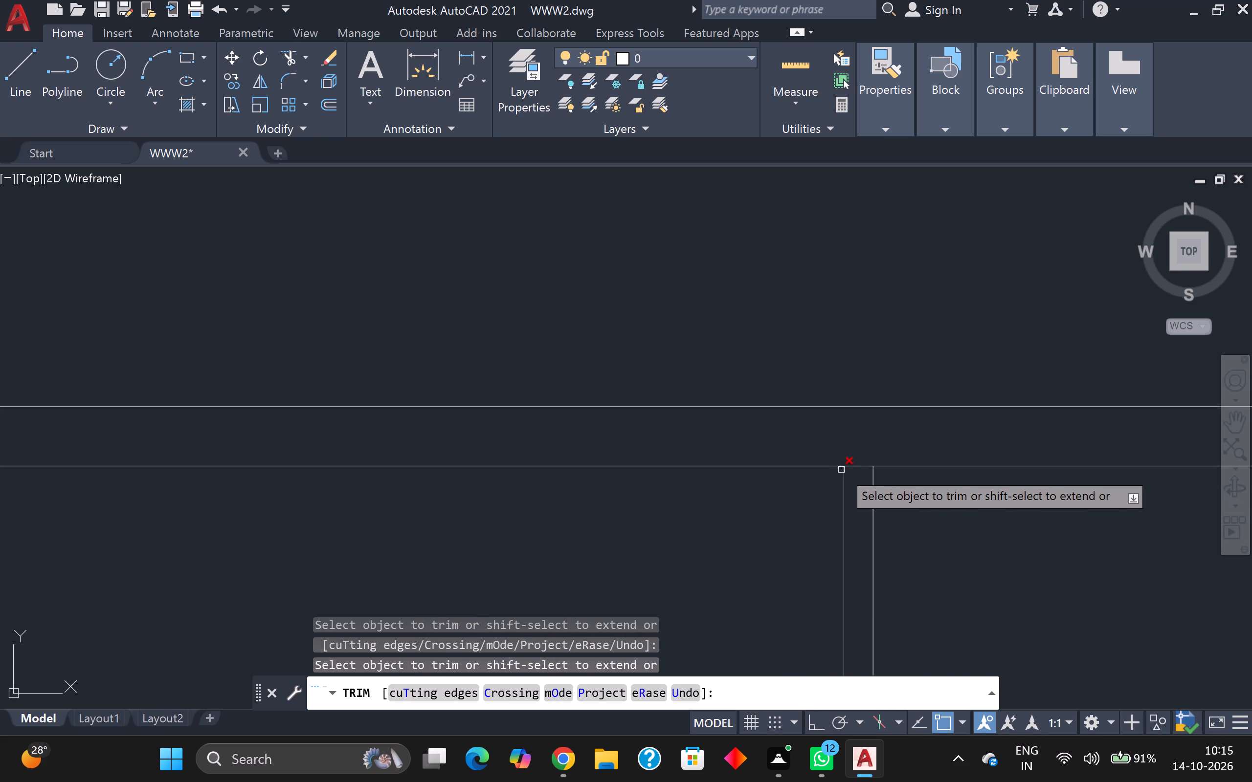
pyautogui.click(854, 464)
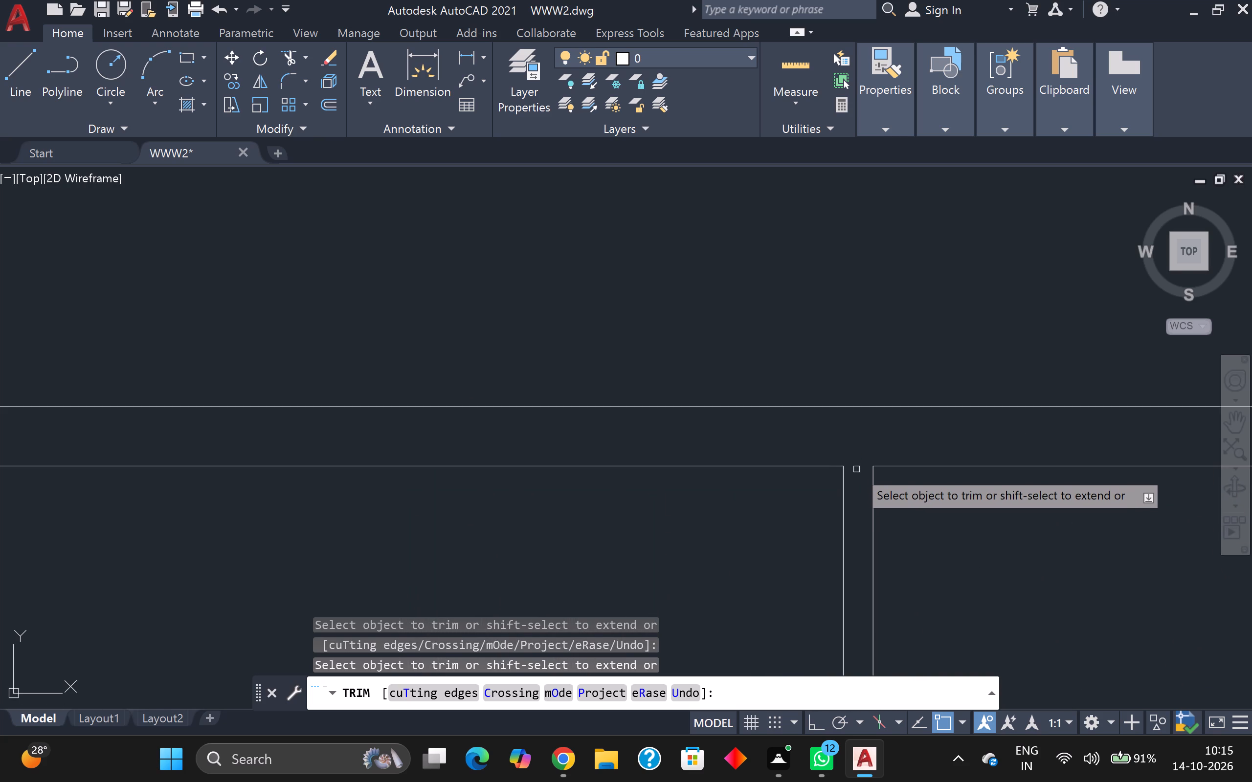
# Trim the long horizontal partition's upper line and the vertical stubs where the upper left vertical partition meets it.
pyautogui.scroll(-2, 856, 469)
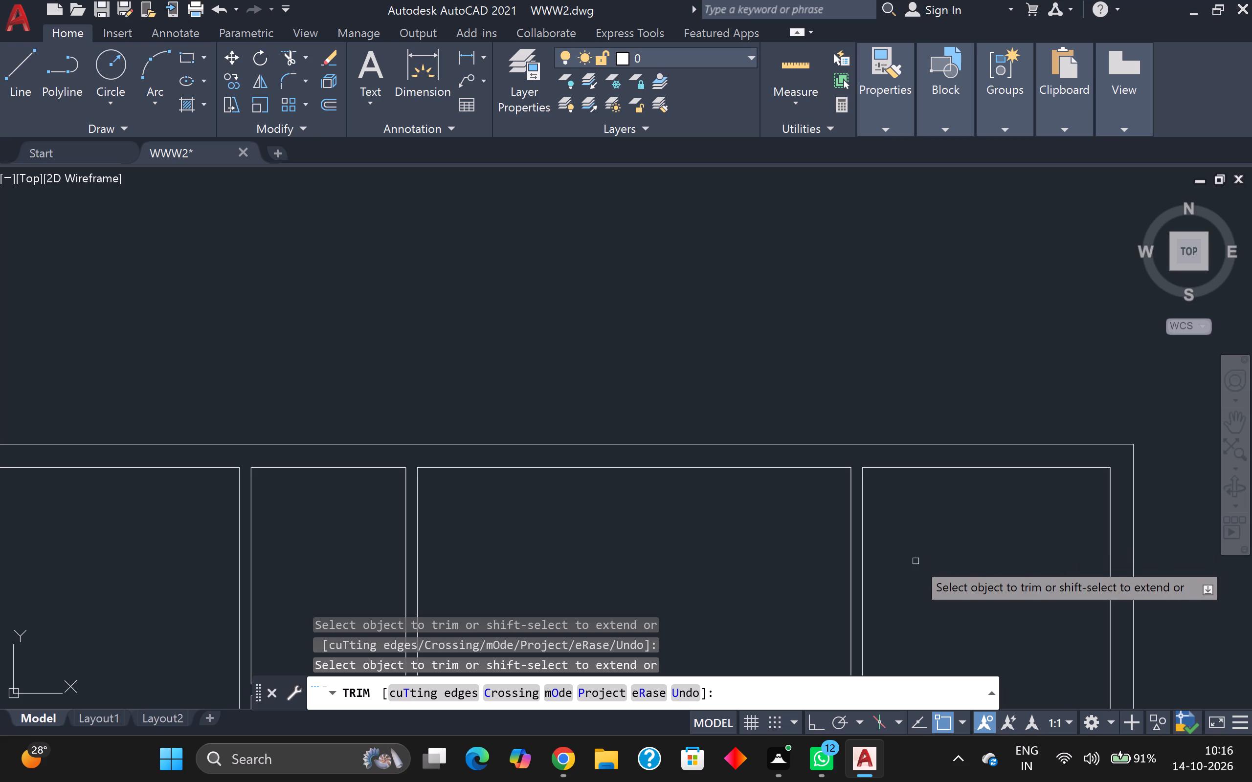
pyautogui.scroll(-2, 950, 557)
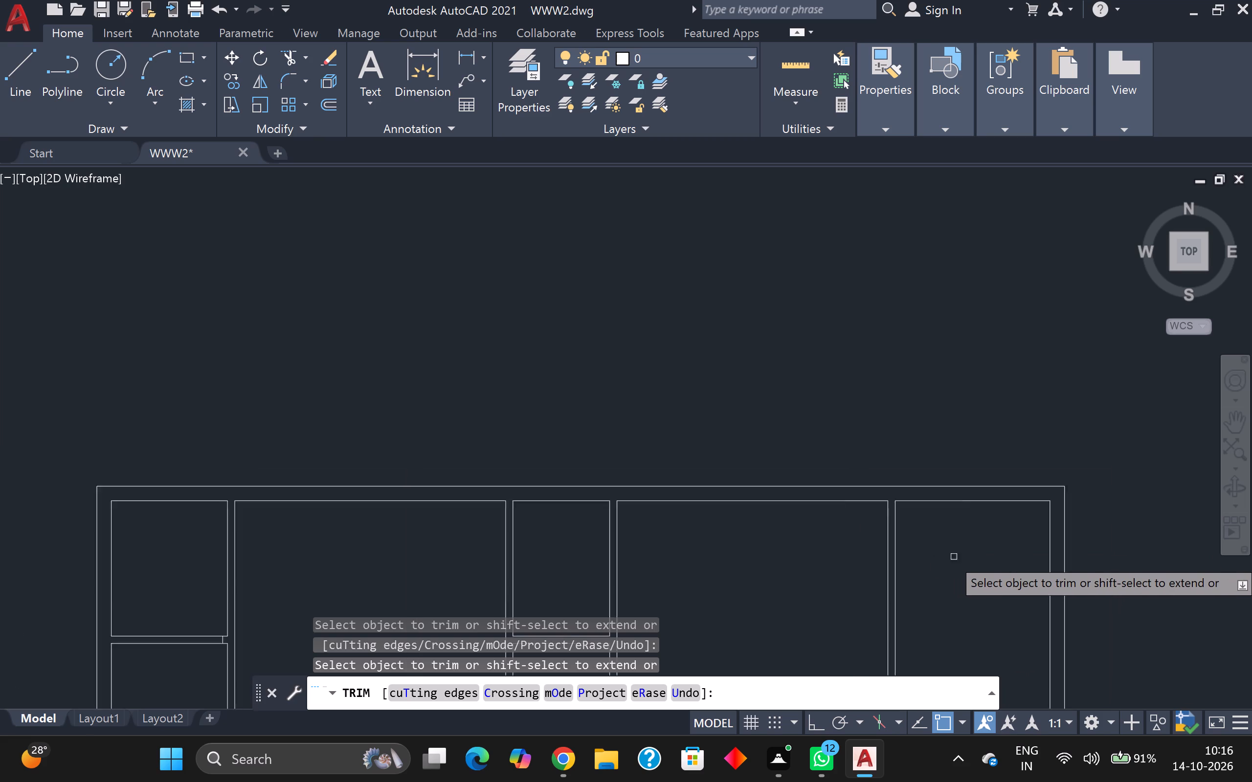
pyautogui.moveTo(954, 556); pyautogui.dragTo(982, 431, button='middle')
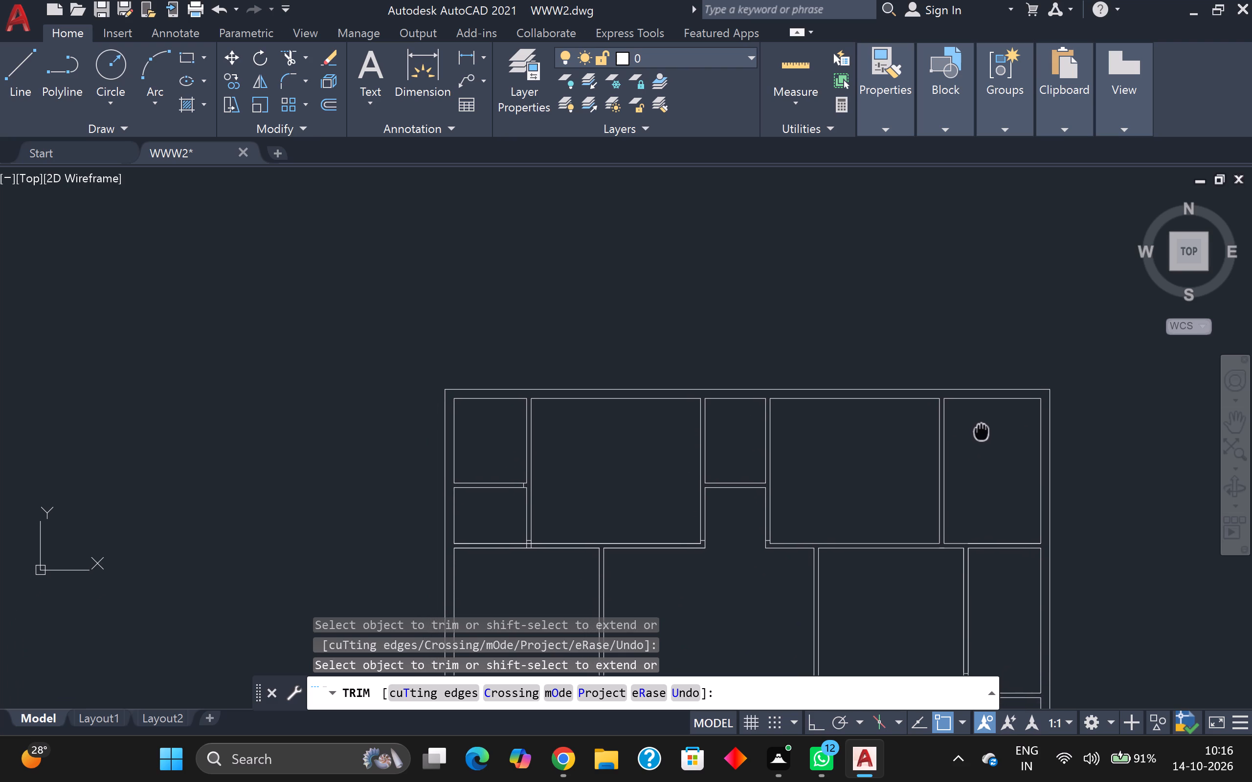
pyautogui.moveTo(982, 431); pyautogui.dragTo(985, 429, button='middle')
pyautogui.scroll(2, 769, 558)
pyautogui.scroll(-1, 781, 554)
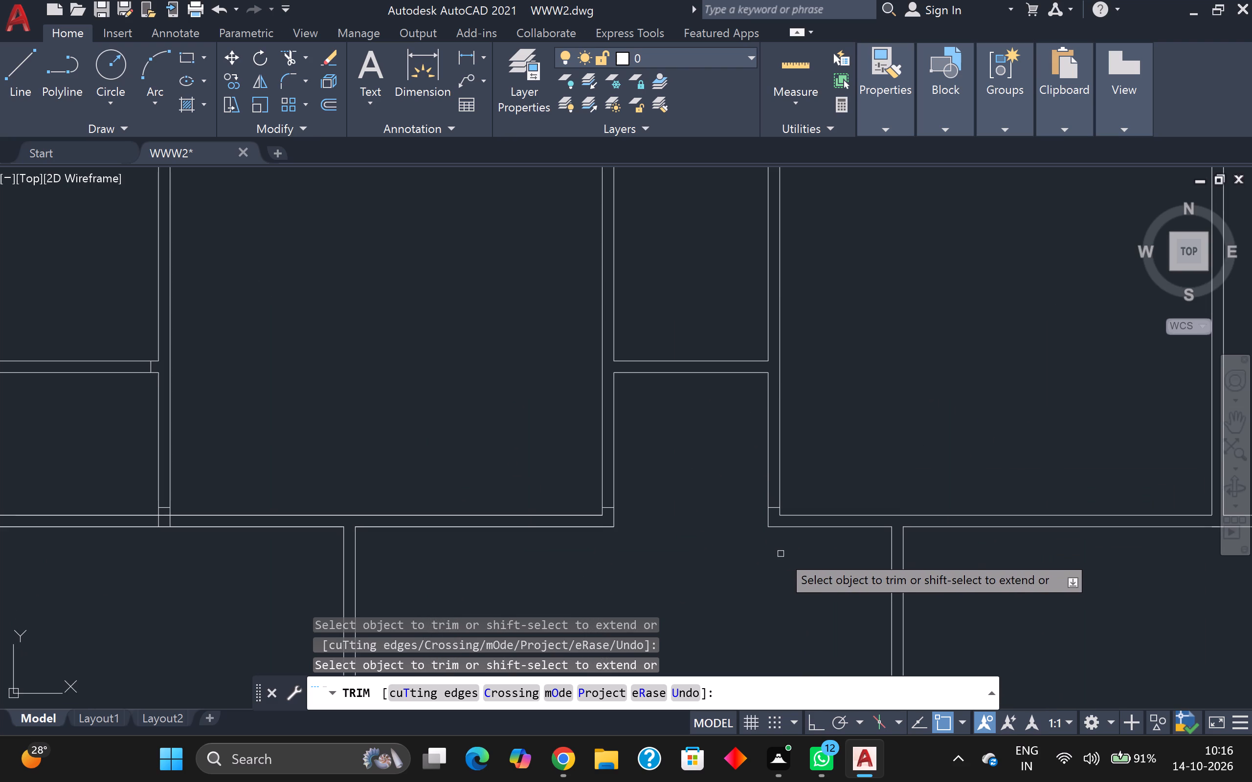
pyautogui.scroll(-1, 781, 554)
pyautogui.scroll(1, 897, 571)
pyautogui.moveTo(897, 571); pyautogui.dragTo(896, 570, button='middle')
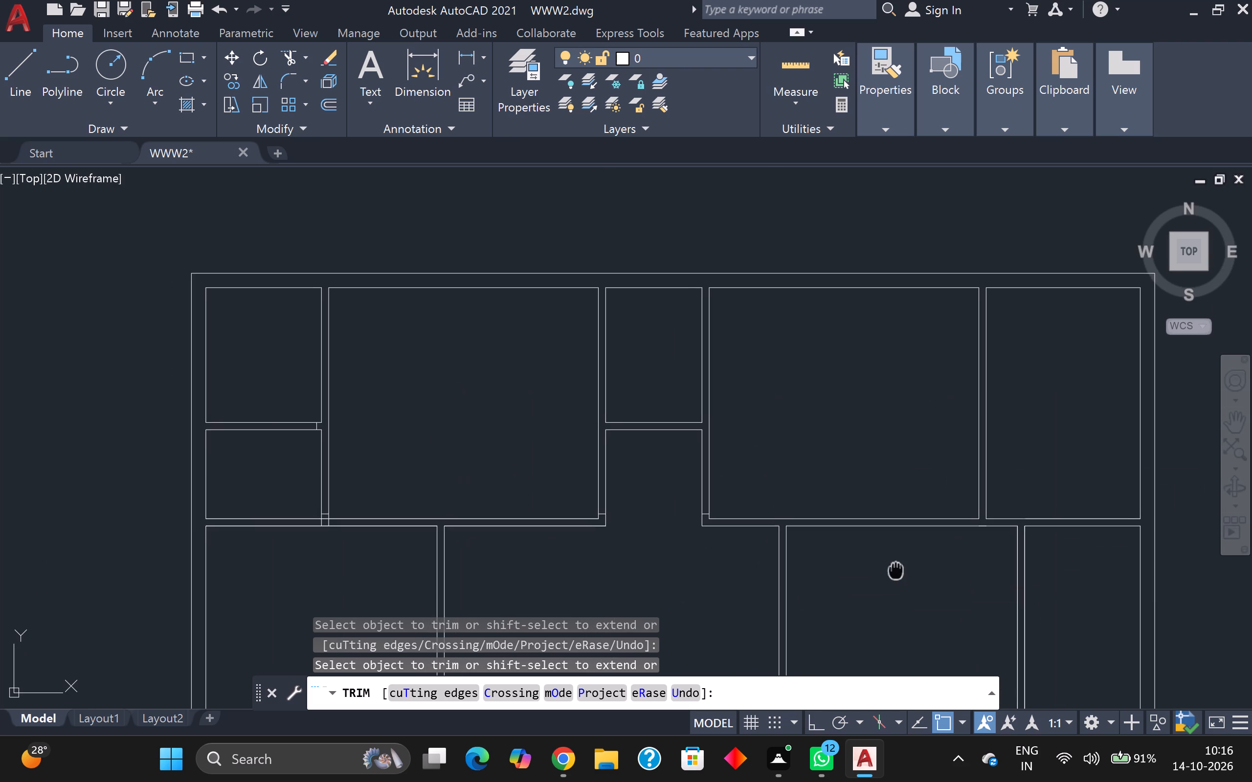
pyautogui.moveTo(896, 570); pyautogui.dragTo(943, 505, button='middle')
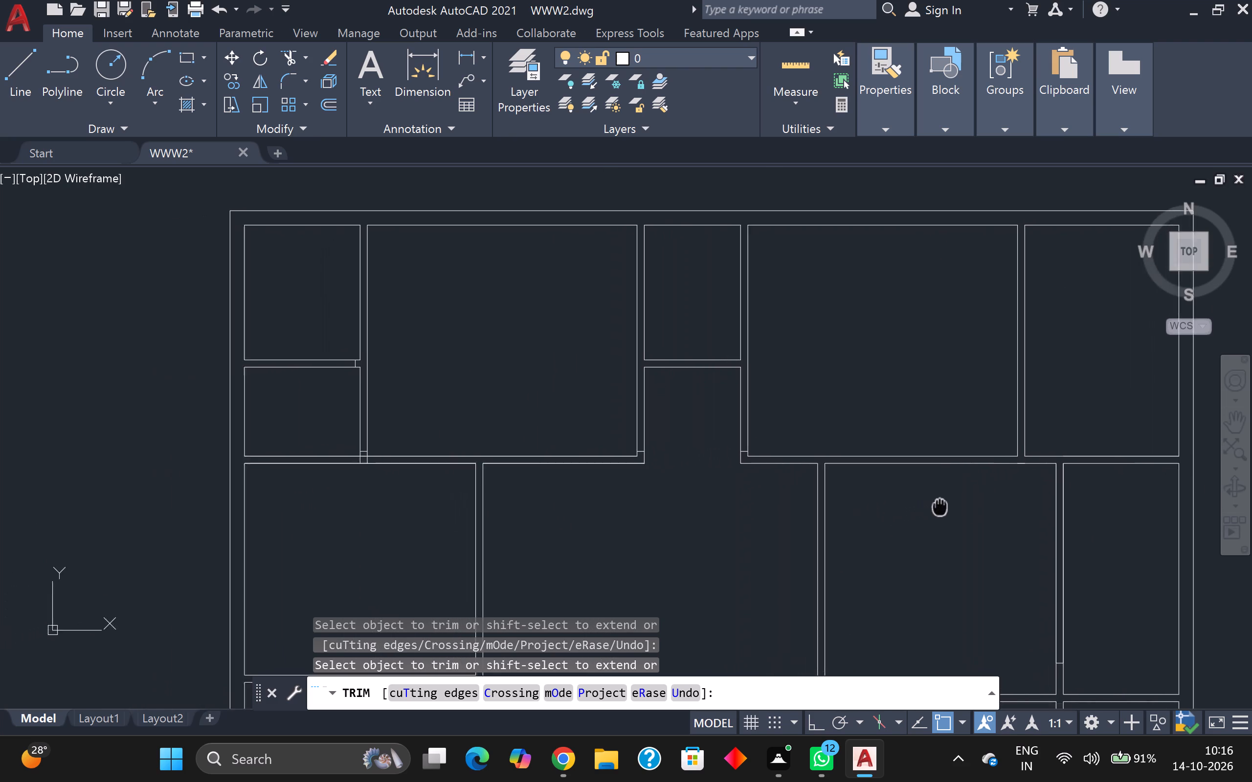
pyautogui.moveTo(943, 505); pyautogui.dragTo(953, 493, button='middle')
pyautogui.moveTo(451, 454); pyautogui.dragTo(798, 464, button='middle')
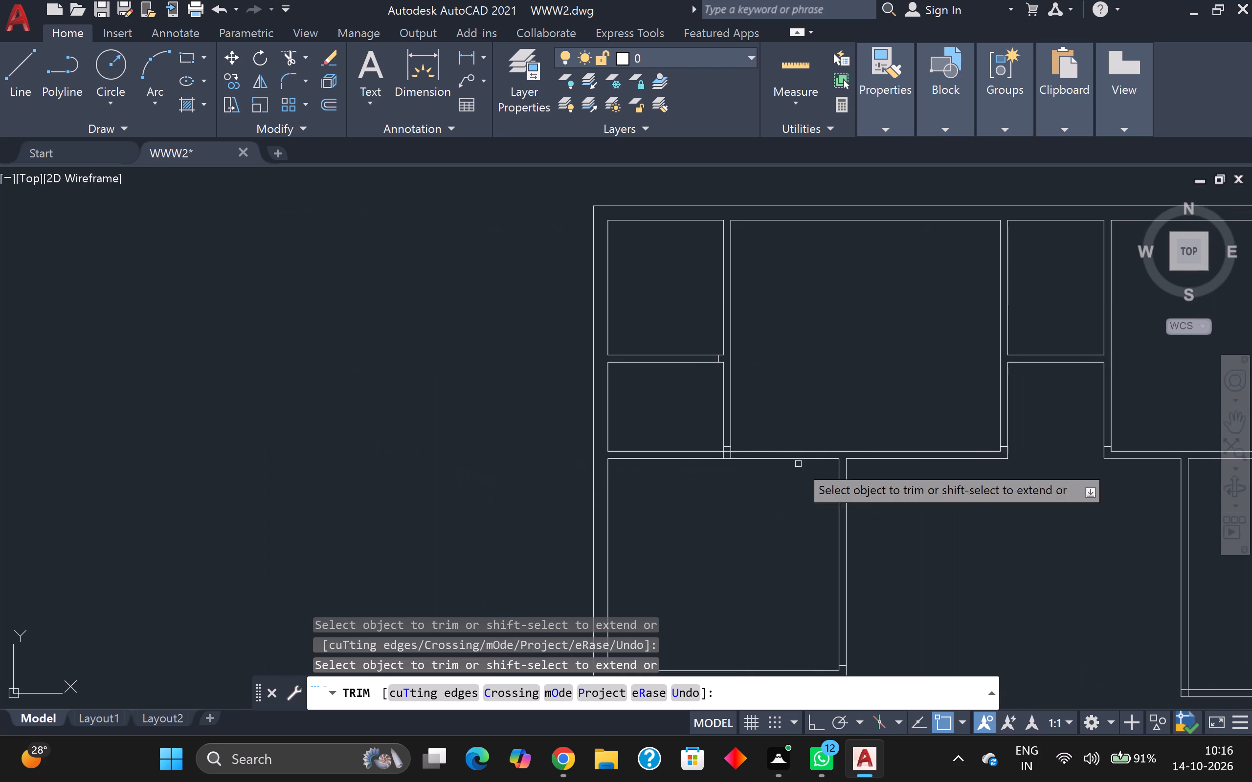
pyautogui.scroll(4, 724, 459)
pyautogui.click(738, 403)
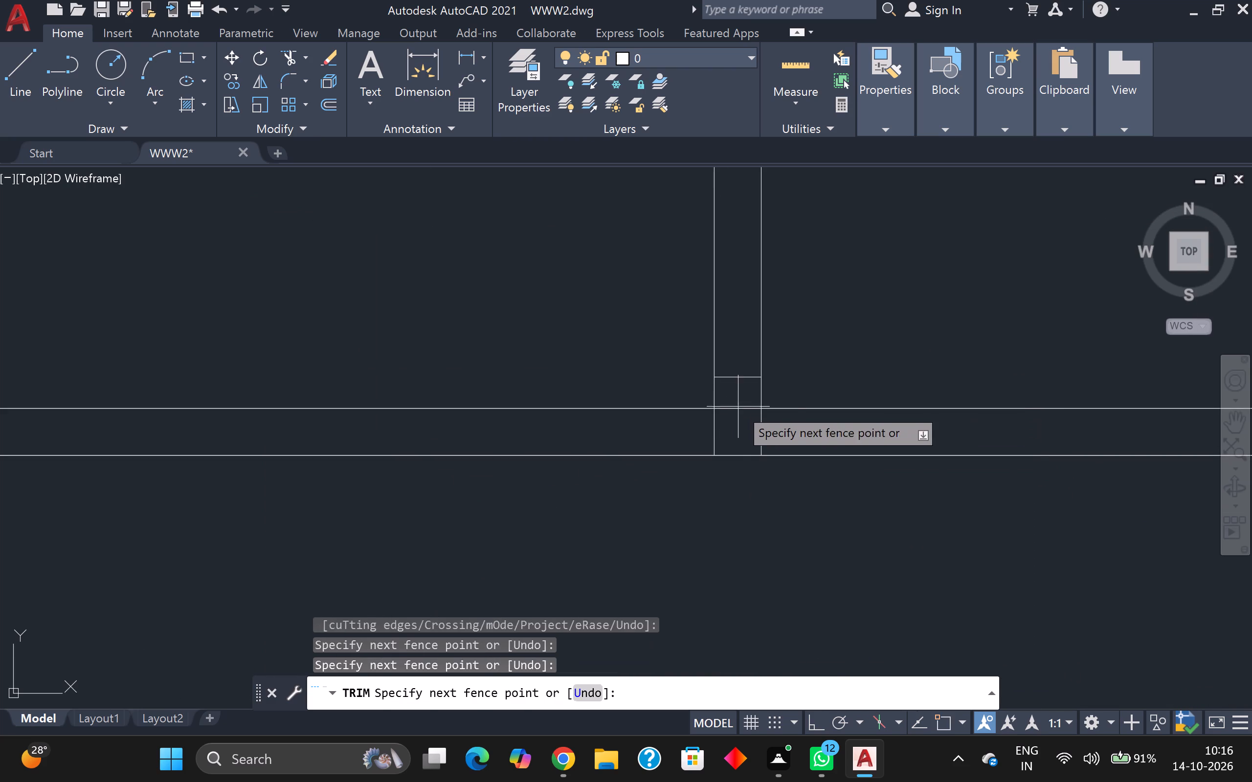
pyautogui.click(740, 416)
pyautogui.moveTo(700, 427); pyautogui.dragTo(709, 427)
pyautogui.click(781, 431)
# Examine the junction of the short horizontal partition with the vertical partition between the upper left rooms.
pyautogui.scroll(-2, 784, 433)
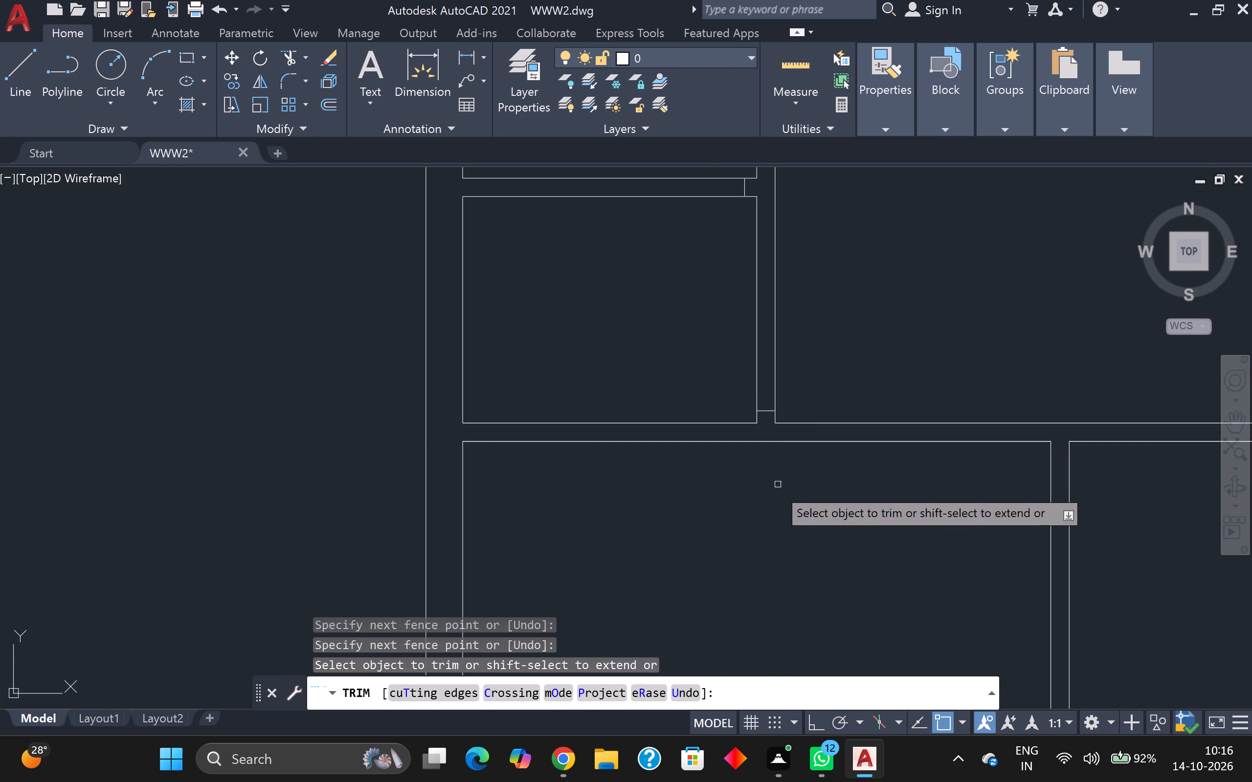
pyautogui.scroll(-3, 776, 487)
pyautogui.moveTo(779, 487); pyautogui.dragTo(821, 437, button='middle')
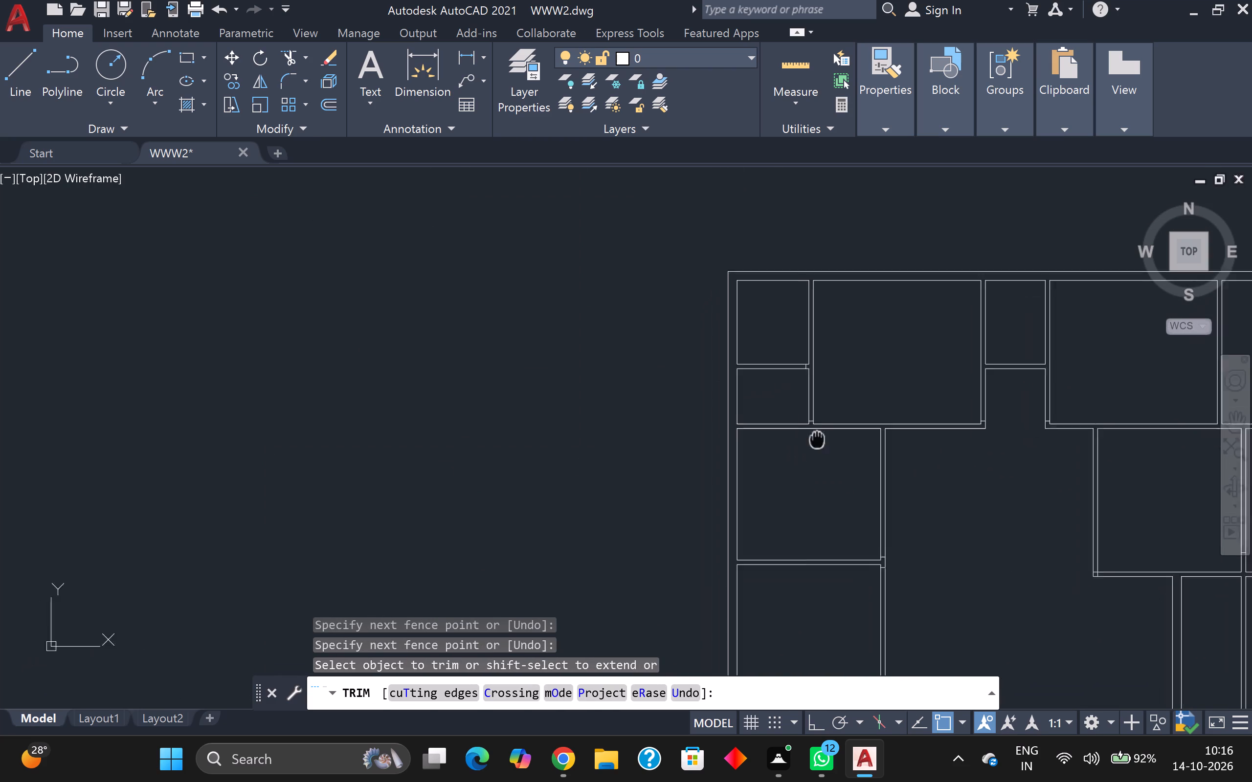
pyautogui.moveTo(821, 437); pyautogui.dragTo(862, 419, button='middle')
pyautogui.scroll(4, 859, 348)
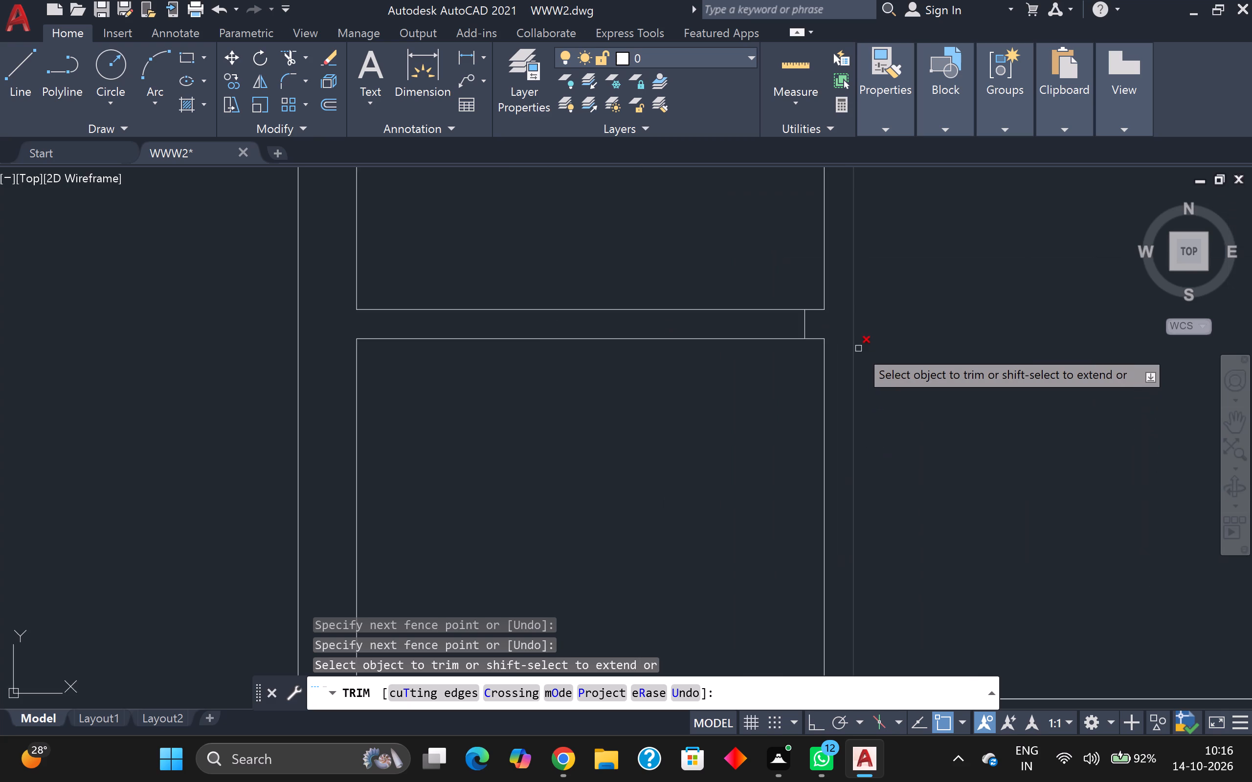
pyautogui.scroll(-1, 852, 348)
pyautogui.scroll(1, 824, 327)
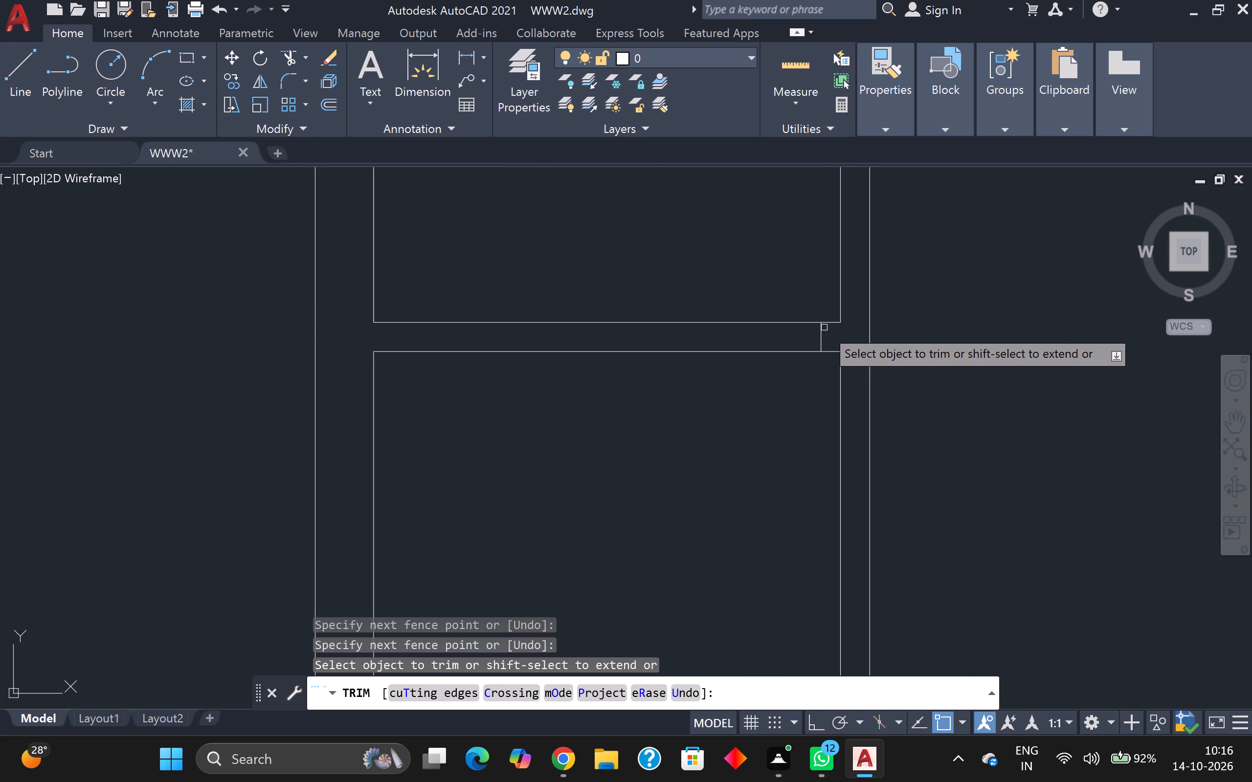
pyautogui.scroll(-2, 824, 327)
pyautogui.scroll(3, 831, 332)
pyautogui.scroll(-4, 834, 332)
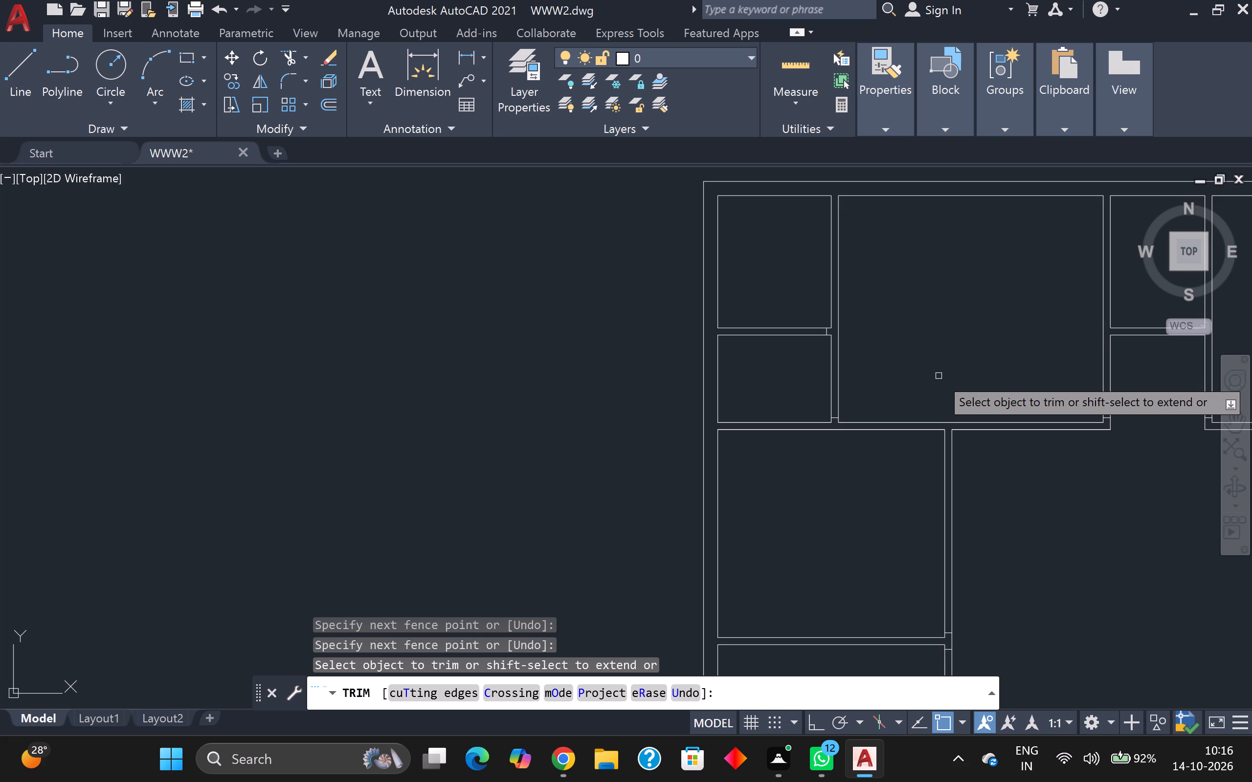
# Trim the bottom outer wall's inner line between the two lines of the wide vertical partition in the lower right area.
pyautogui.scroll(-4, 939, 376)
pyautogui.moveTo(984, 435); pyautogui.dragTo(945, 417, button='middle')
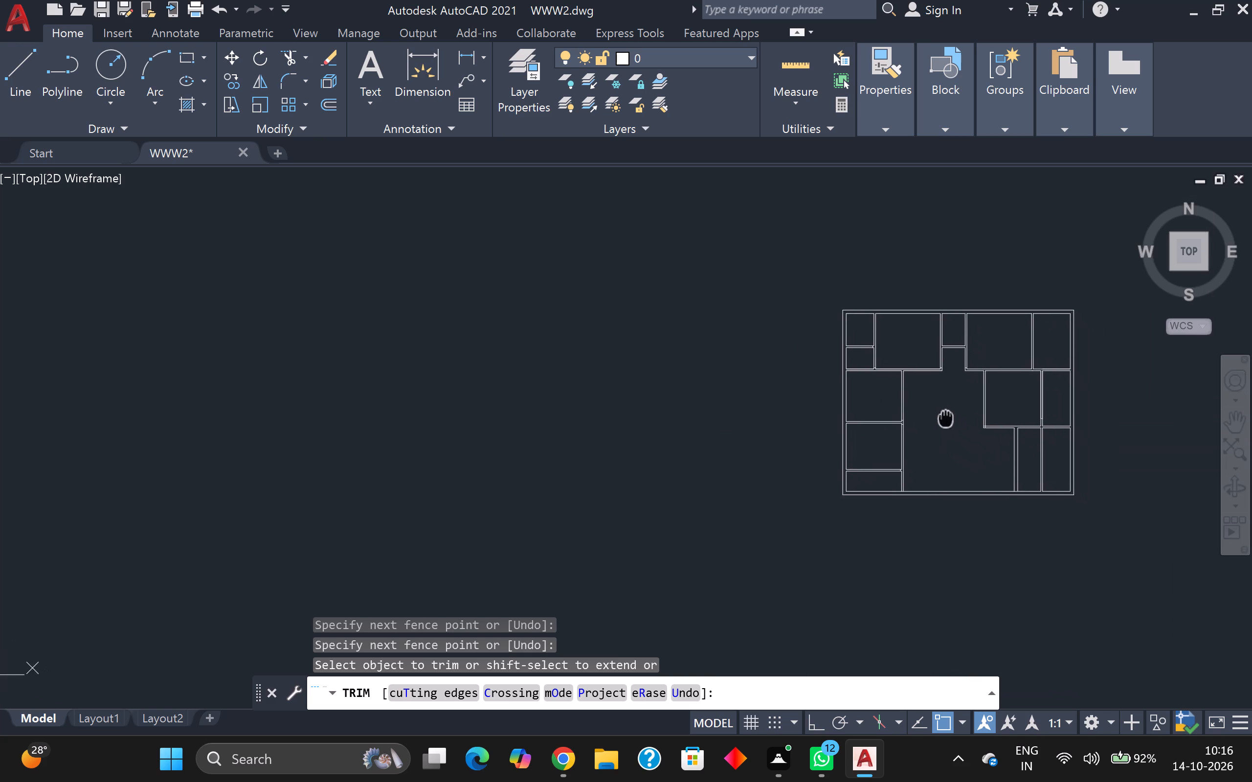
pyautogui.moveTo(945, 417); pyautogui.dragTo(925, 394, button='middle')
pyautogui.scroll(-2, 927, 404)
pyautogui.scroll(4, 939, 422)
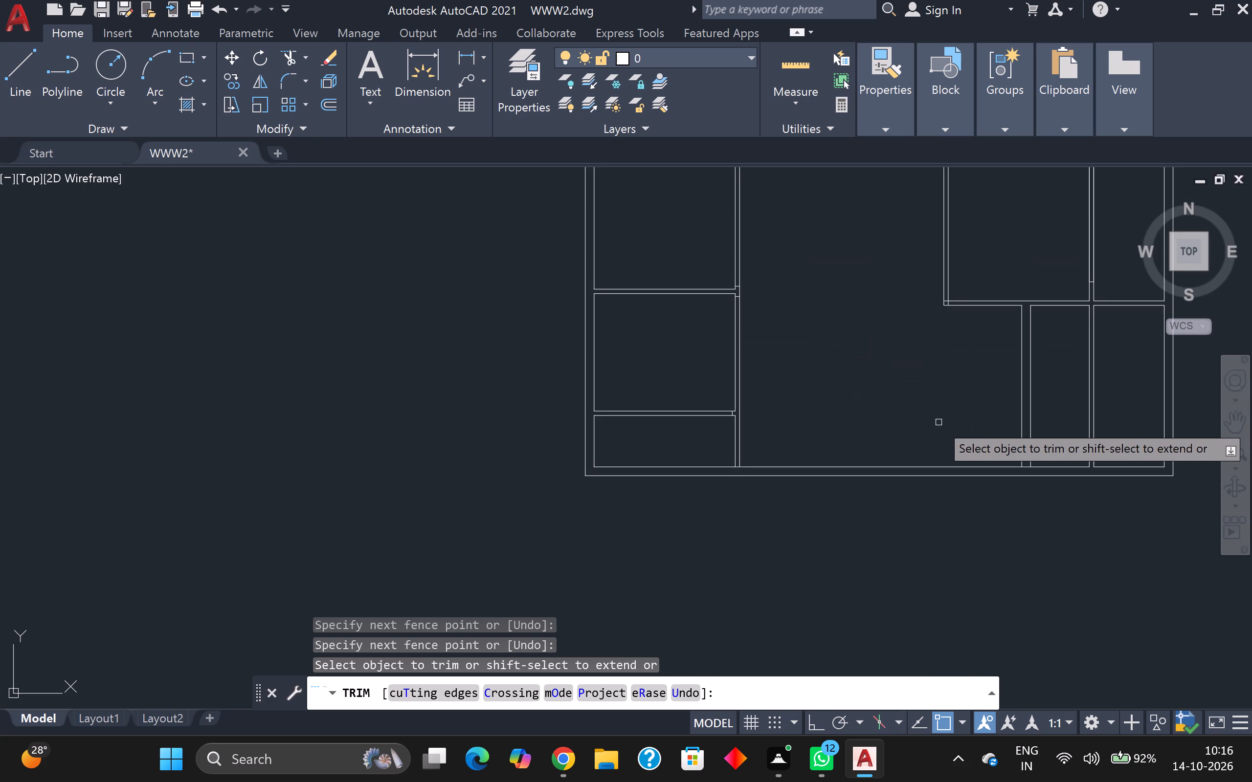
pyautogui.scroll(1, 939, 422)
pyautogui.scroll(-2, 939, 422)
pyautogui.scroll(3, 1004, 463)
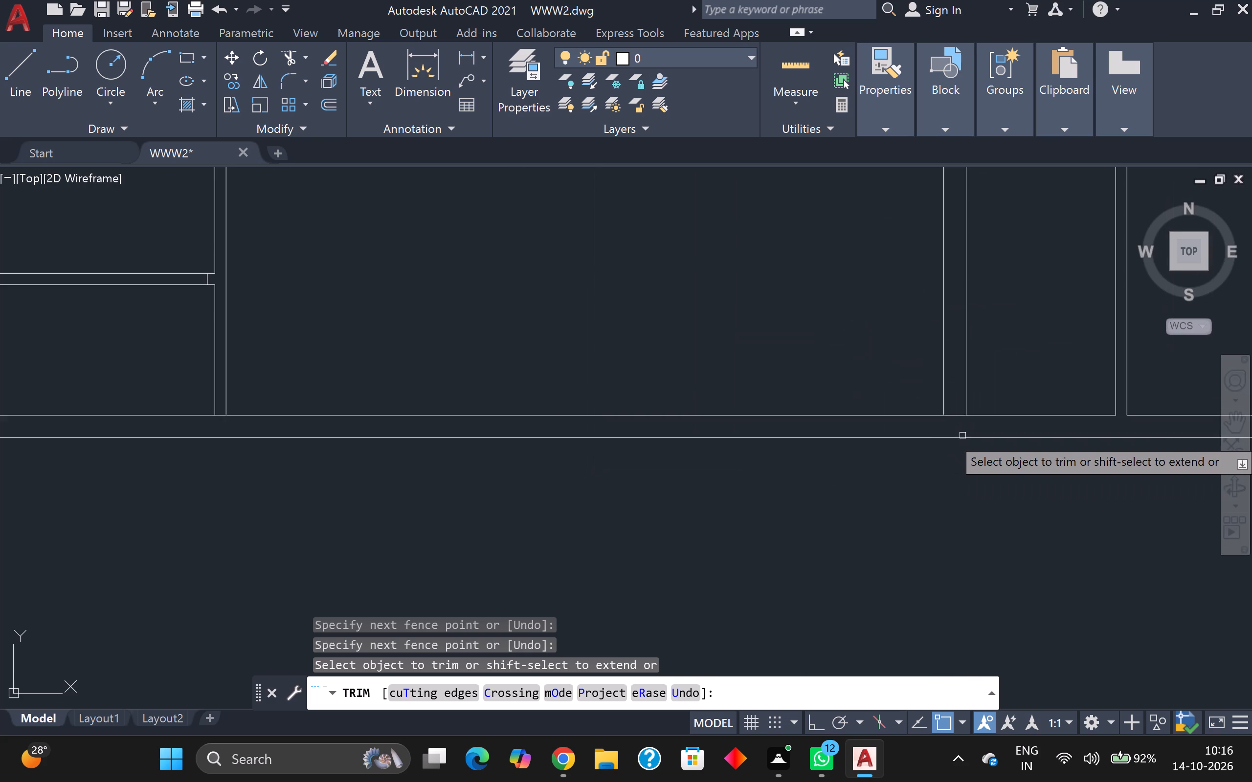
pyautogui.scroll(2, 924, 413)
pyautogui.click(1010, 416)
# Trim the bottom outer wall's inner line between the two lines of the lower left vertical partition.
pyautogui.scroll(-3, 989, 416)
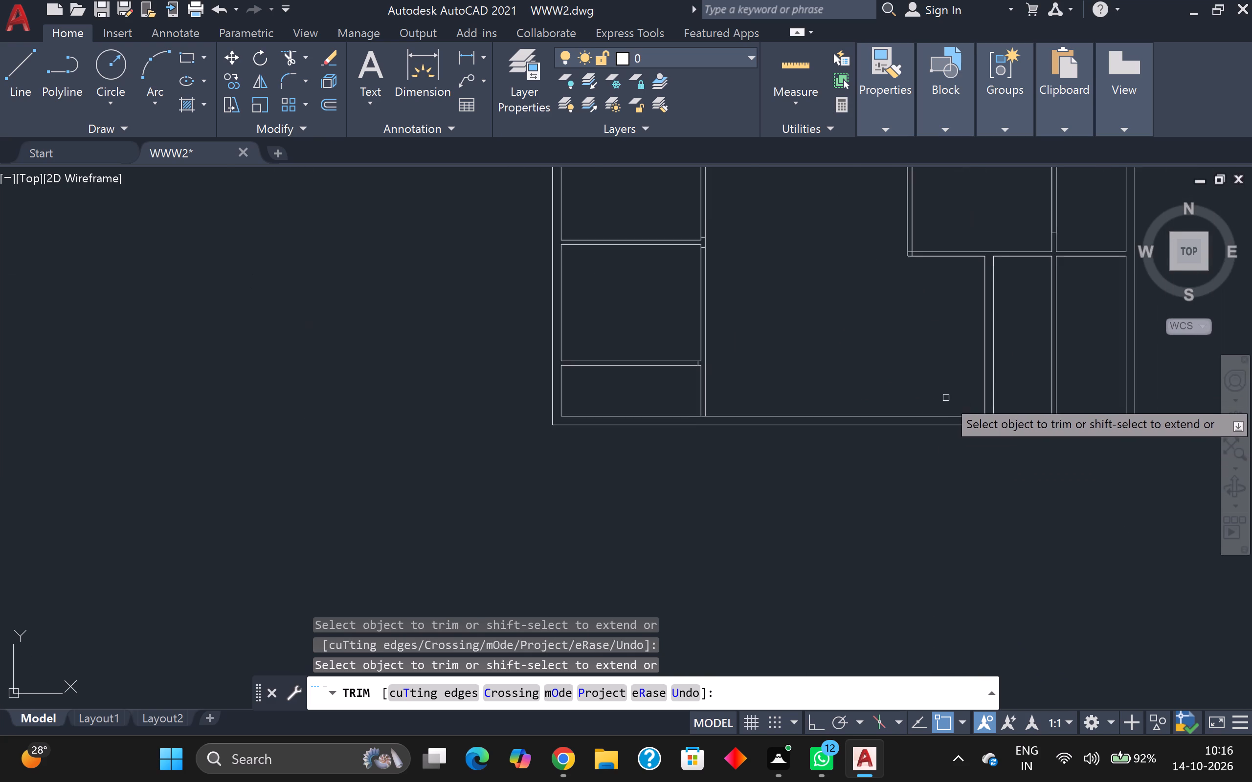
pyautogui.scroll(-2, 945, 398)
pyautogui.scroll(3, 788, 403)
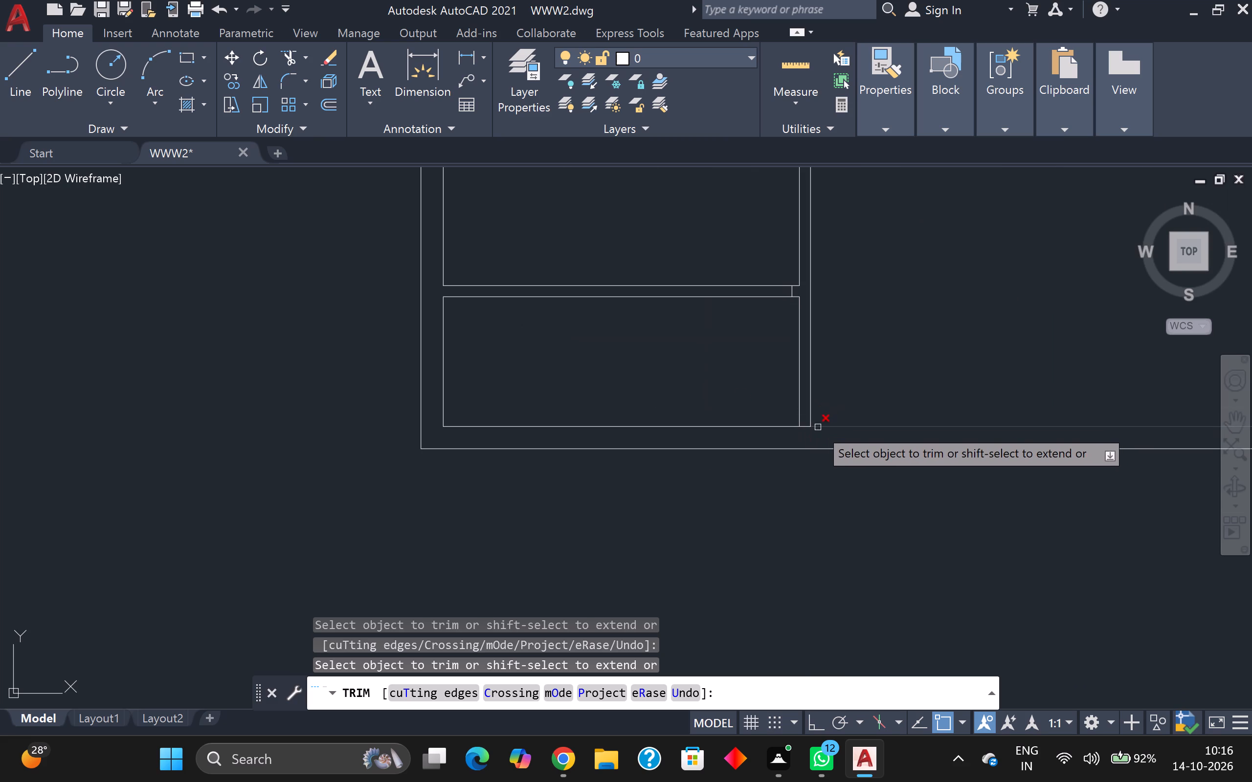
pyautogui.scroll(3, 816, 428)
pyautogui.click(774, 417)
pyautogui.scroll(-1, 774, 417)
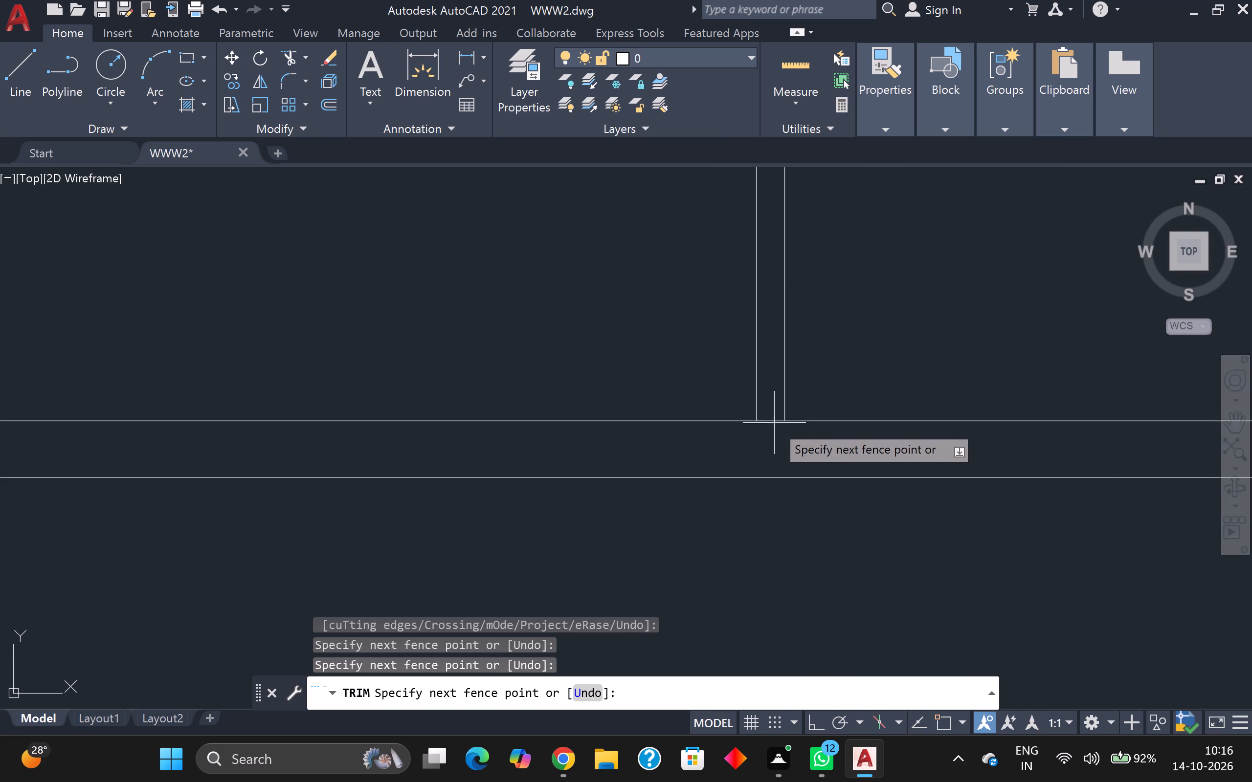
pyautogui.click(773, 434)
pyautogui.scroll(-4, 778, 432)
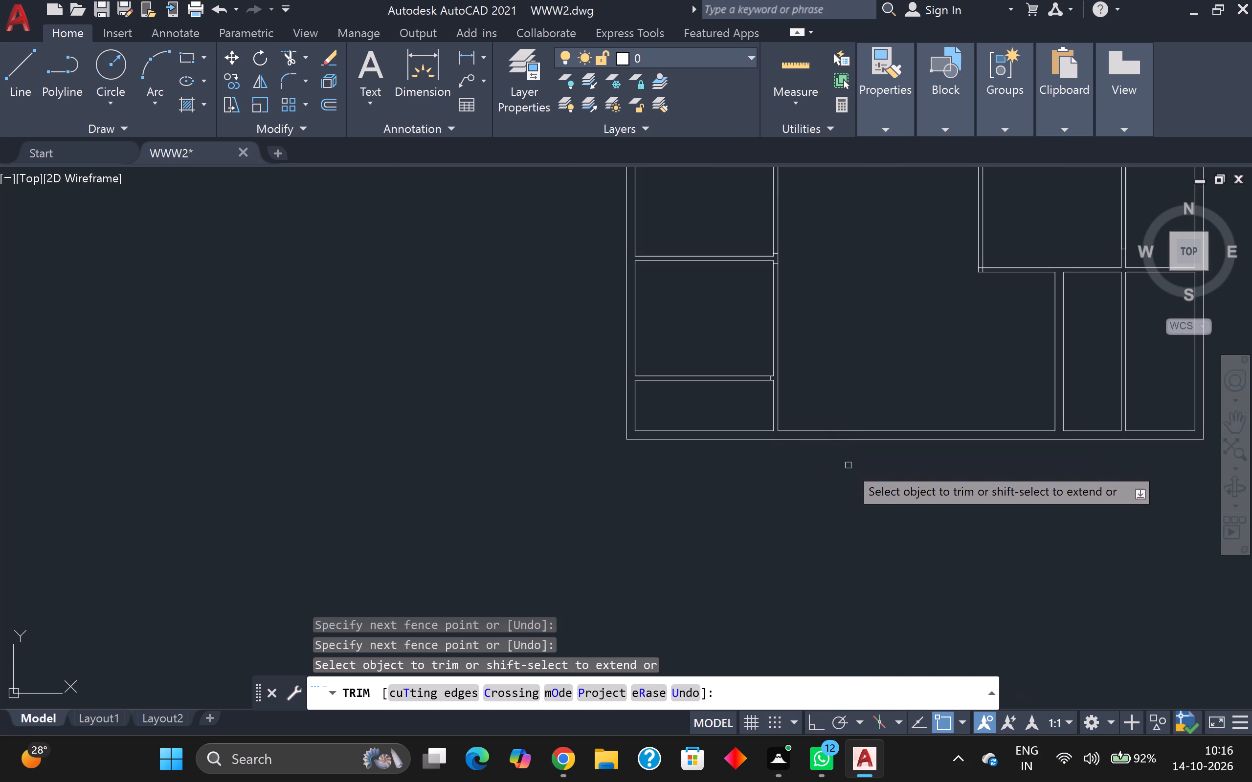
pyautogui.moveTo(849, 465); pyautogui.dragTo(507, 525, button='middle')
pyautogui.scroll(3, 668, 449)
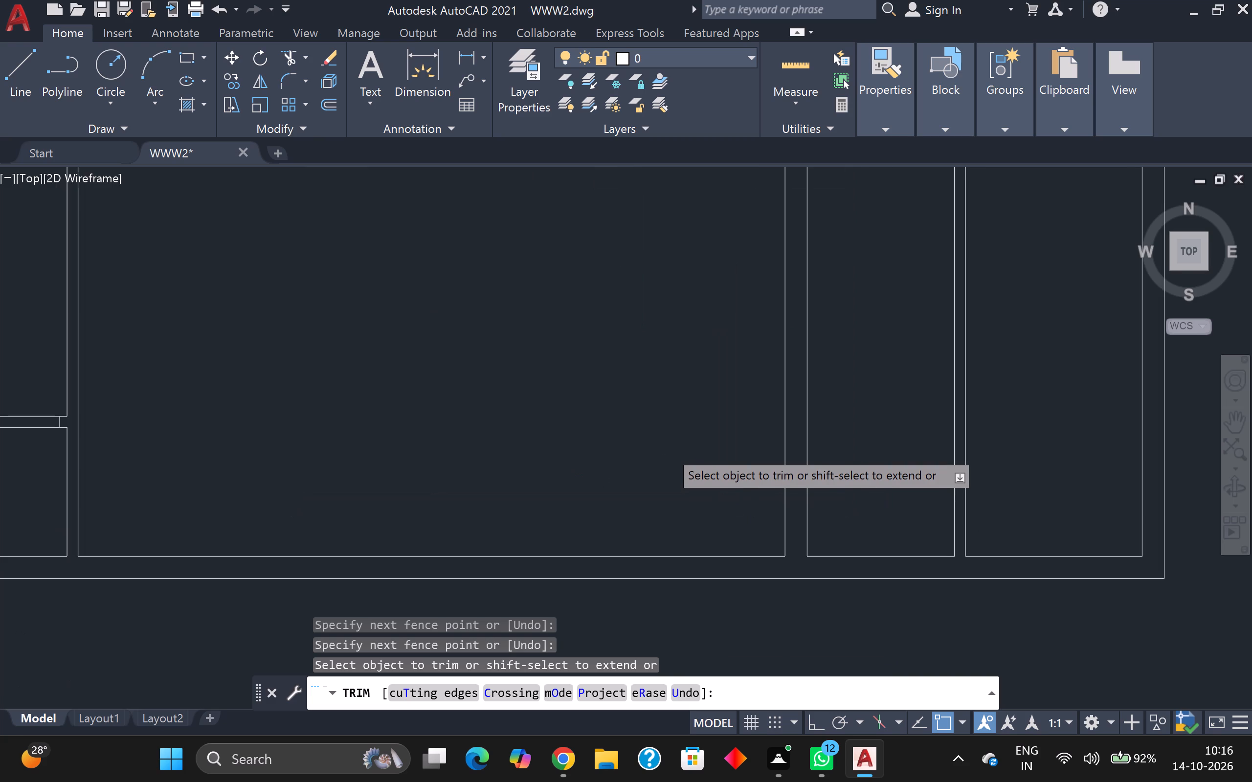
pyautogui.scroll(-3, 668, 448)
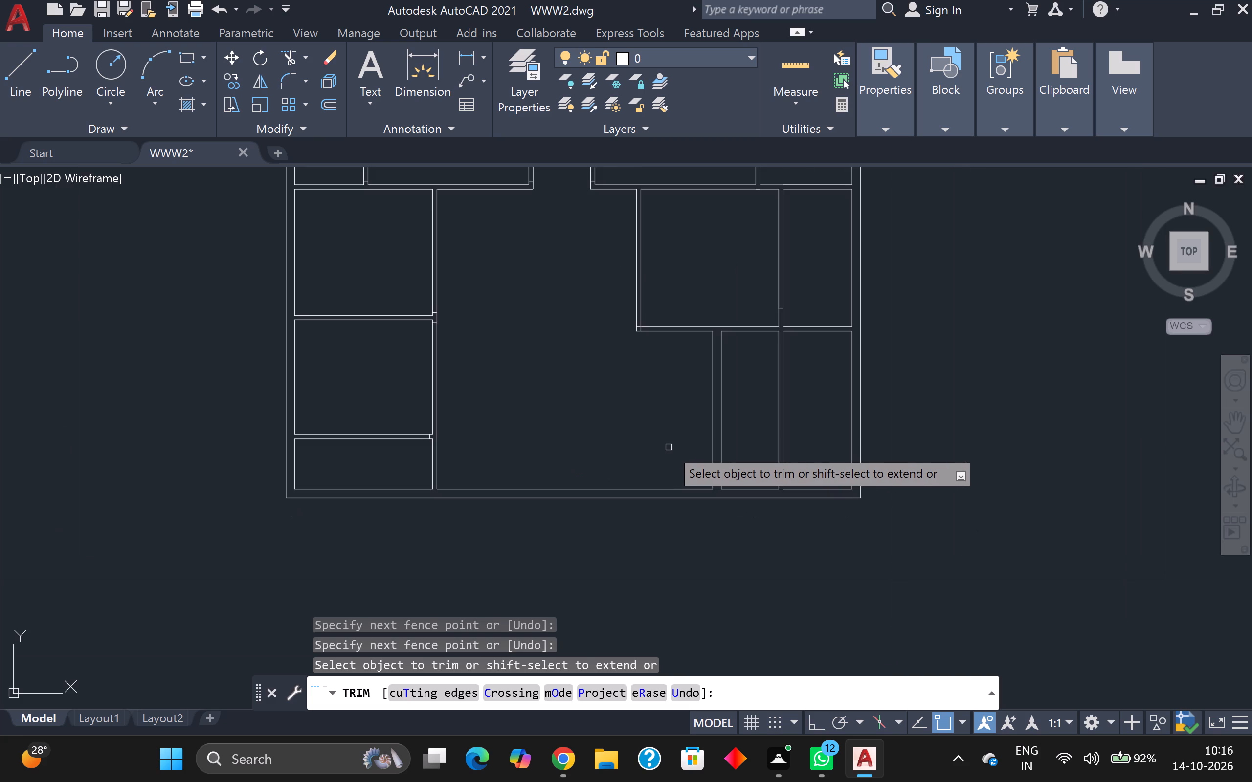
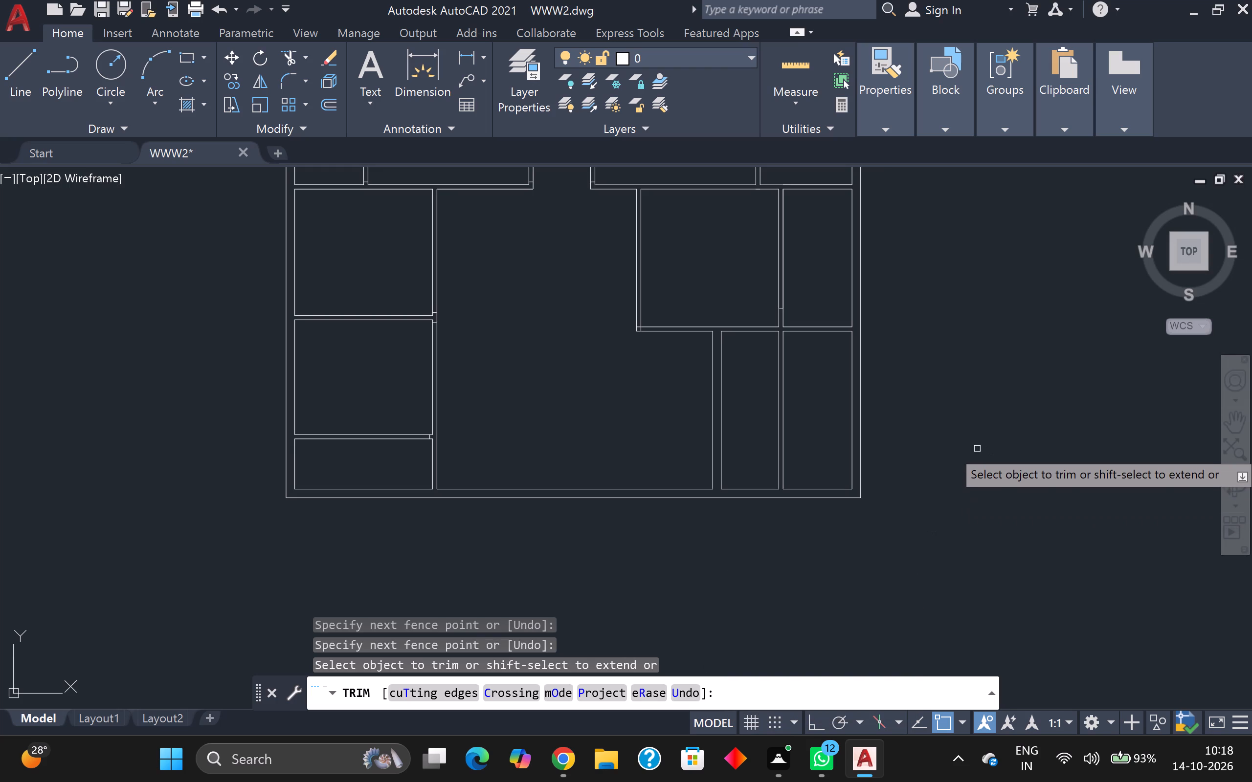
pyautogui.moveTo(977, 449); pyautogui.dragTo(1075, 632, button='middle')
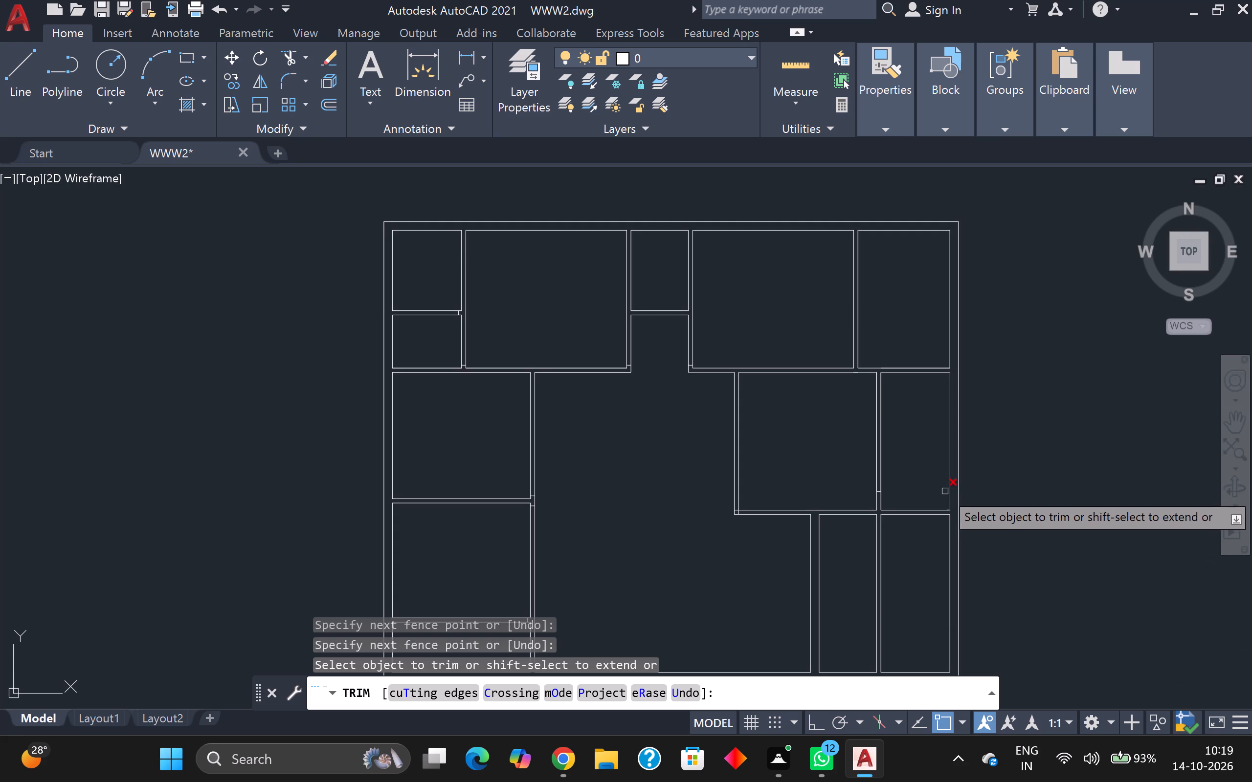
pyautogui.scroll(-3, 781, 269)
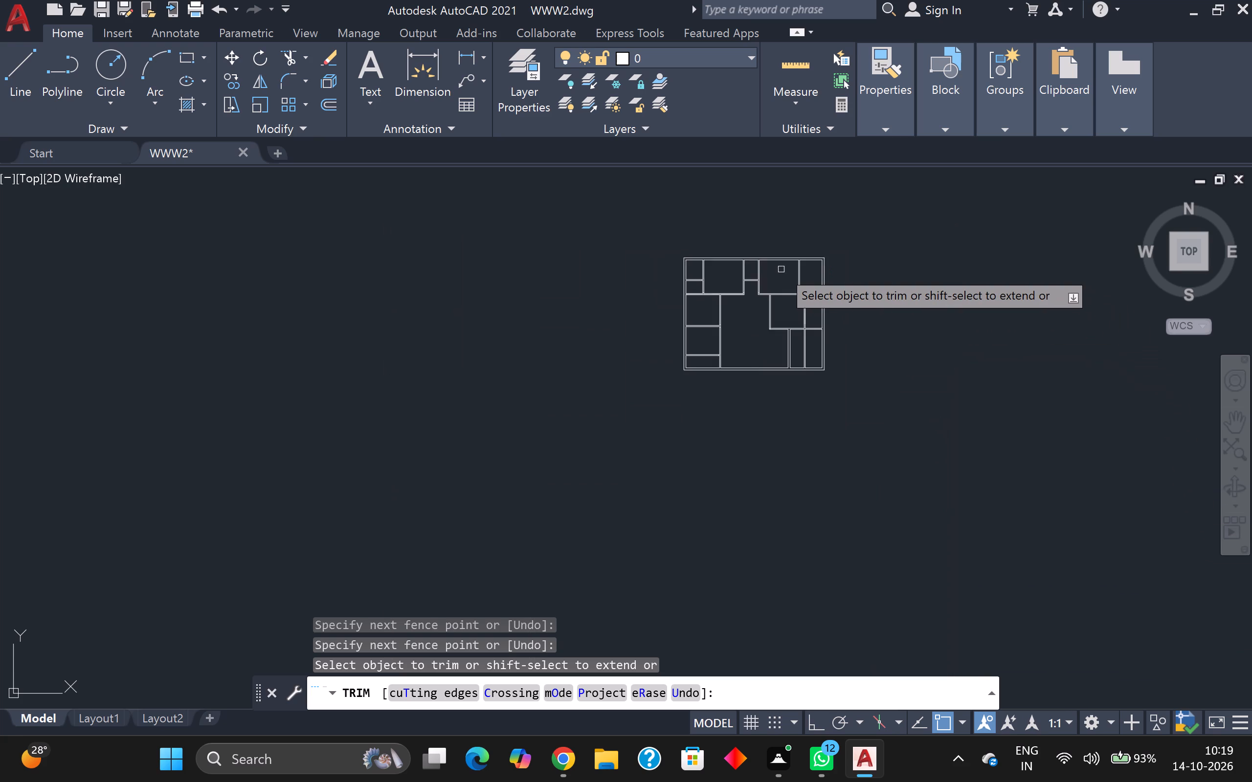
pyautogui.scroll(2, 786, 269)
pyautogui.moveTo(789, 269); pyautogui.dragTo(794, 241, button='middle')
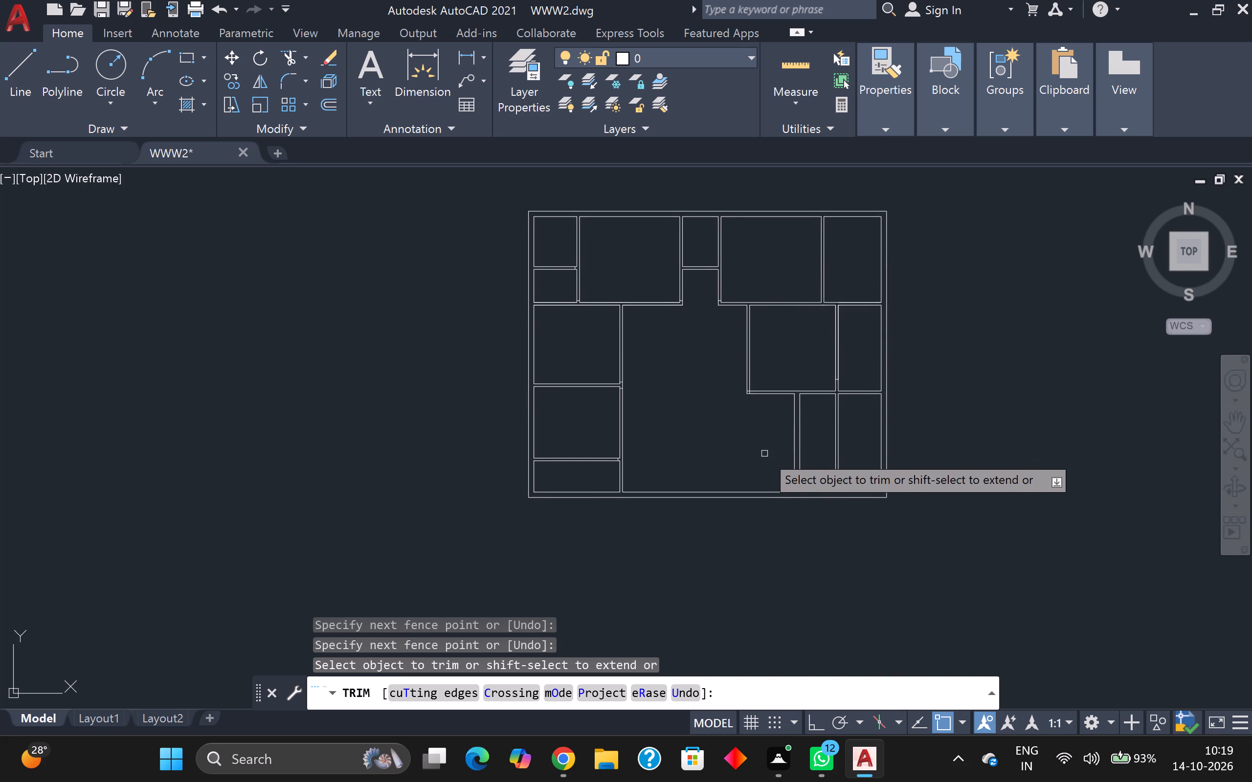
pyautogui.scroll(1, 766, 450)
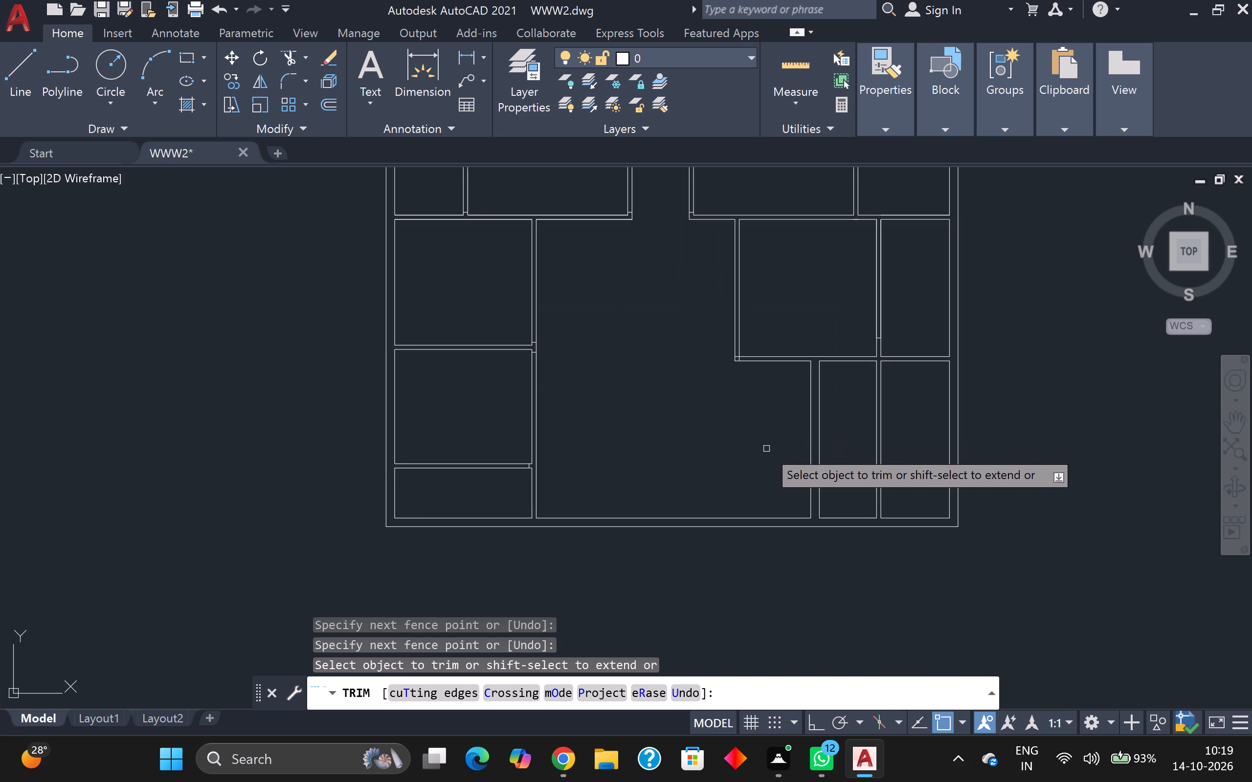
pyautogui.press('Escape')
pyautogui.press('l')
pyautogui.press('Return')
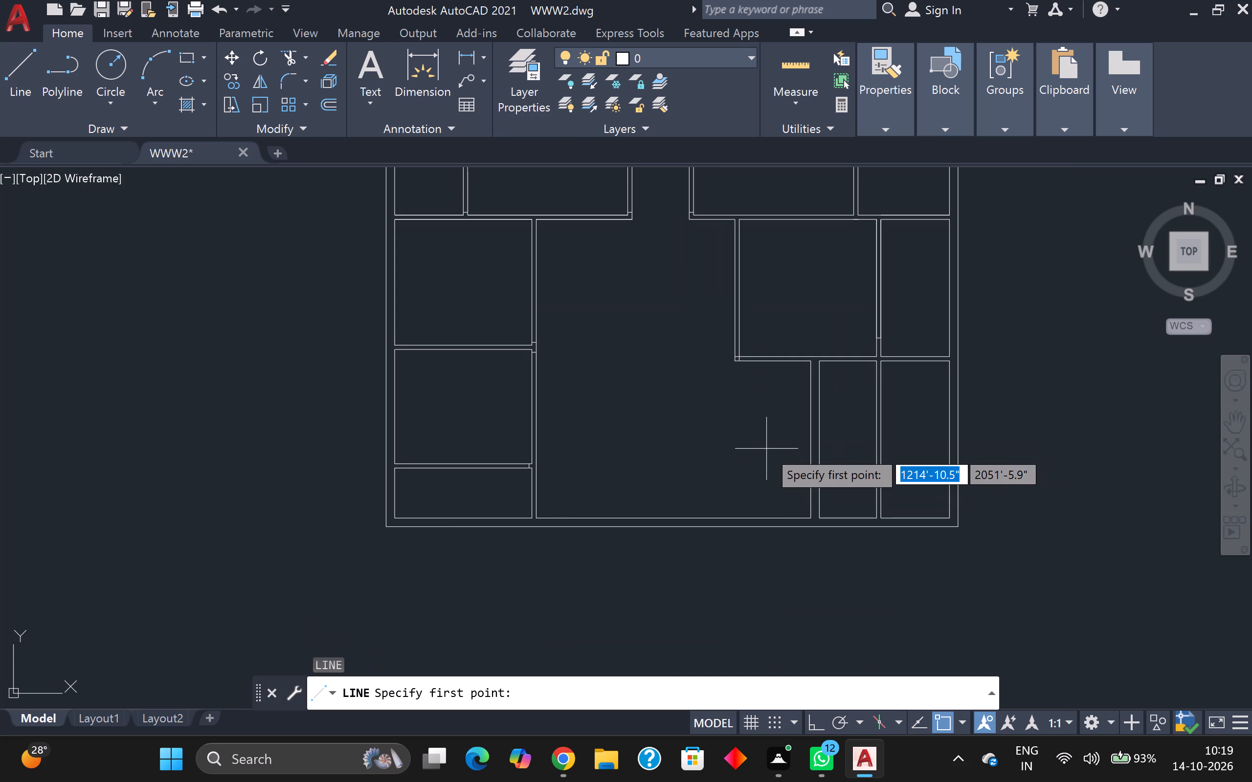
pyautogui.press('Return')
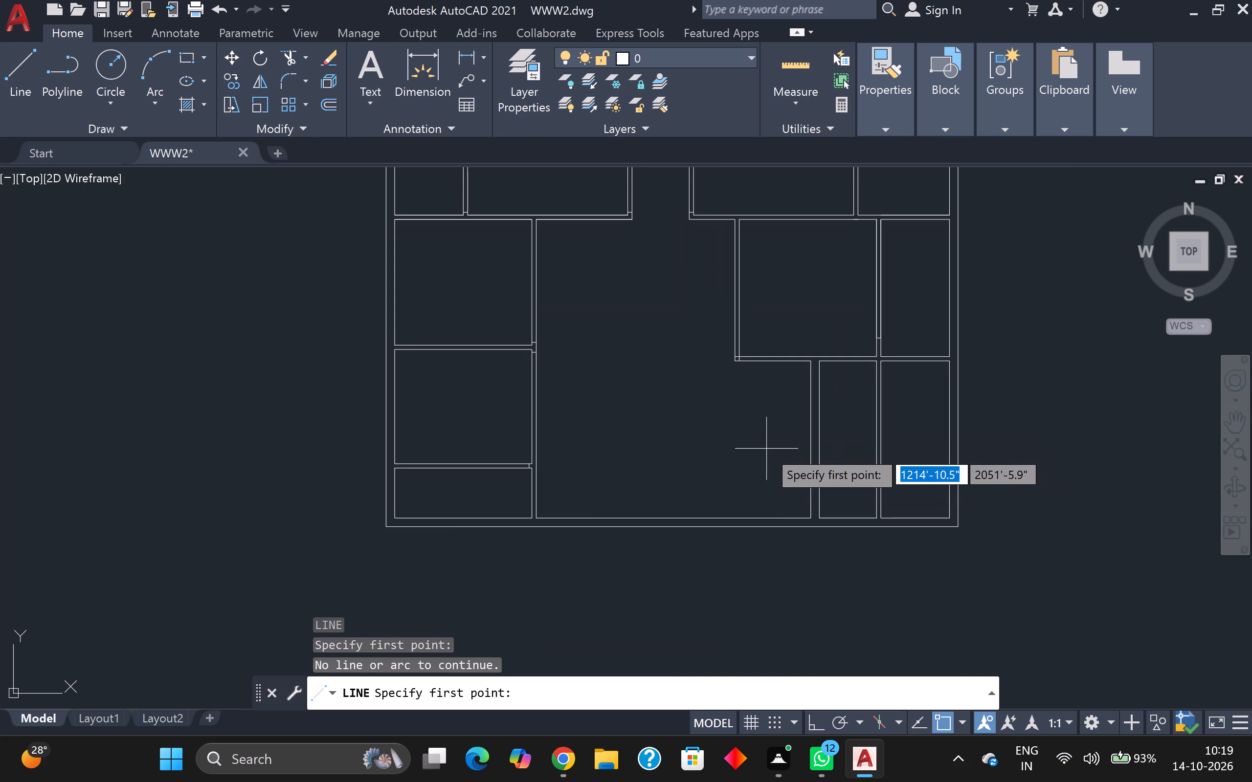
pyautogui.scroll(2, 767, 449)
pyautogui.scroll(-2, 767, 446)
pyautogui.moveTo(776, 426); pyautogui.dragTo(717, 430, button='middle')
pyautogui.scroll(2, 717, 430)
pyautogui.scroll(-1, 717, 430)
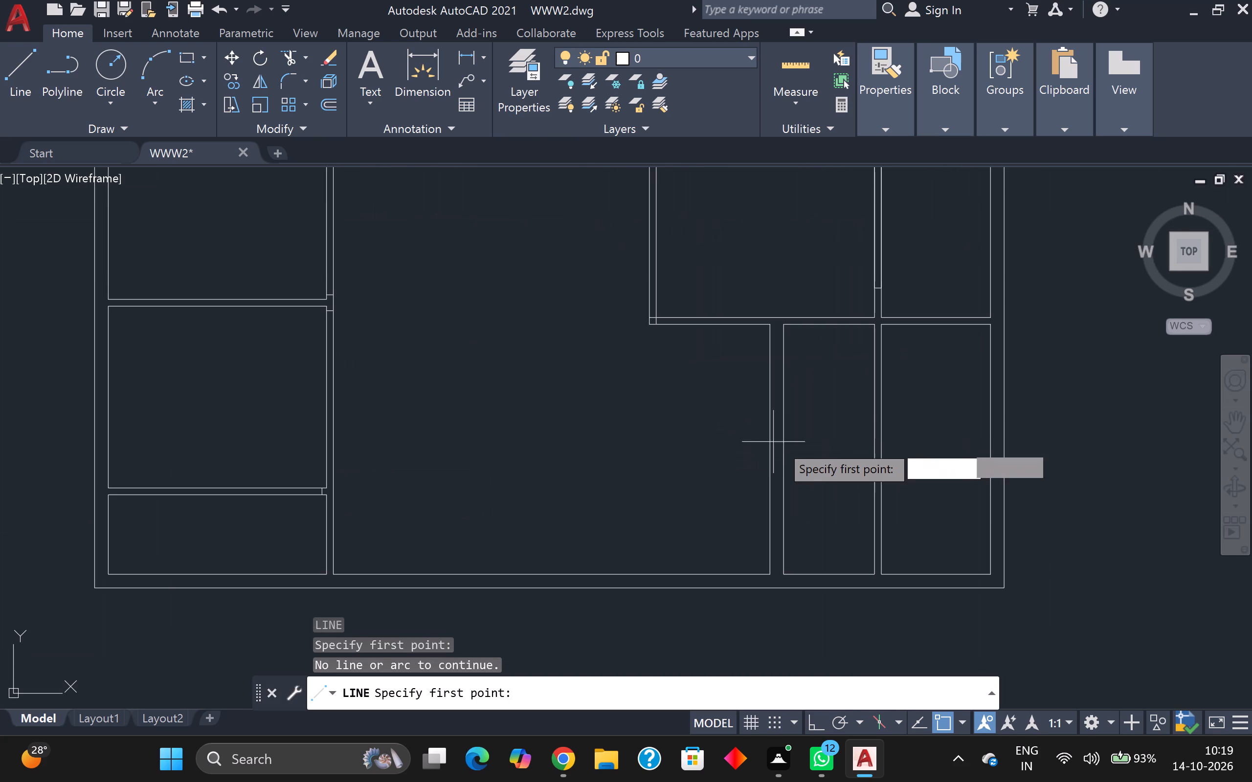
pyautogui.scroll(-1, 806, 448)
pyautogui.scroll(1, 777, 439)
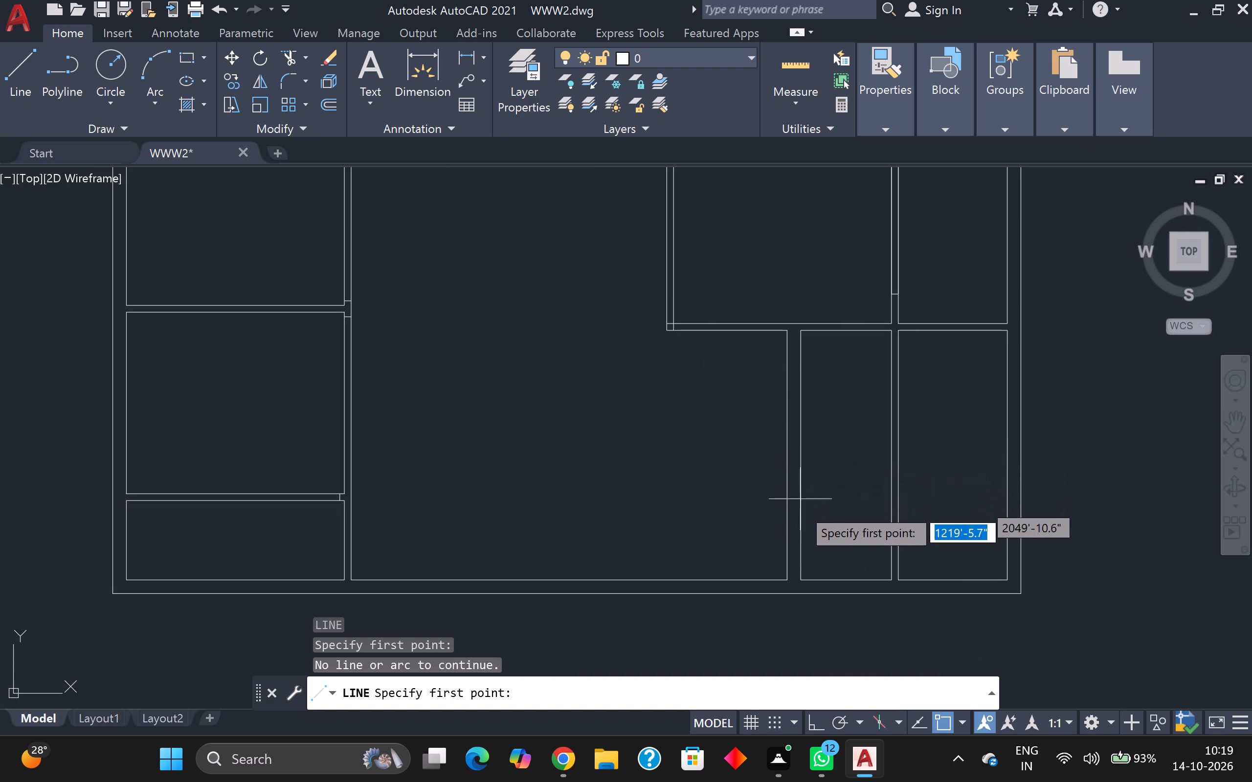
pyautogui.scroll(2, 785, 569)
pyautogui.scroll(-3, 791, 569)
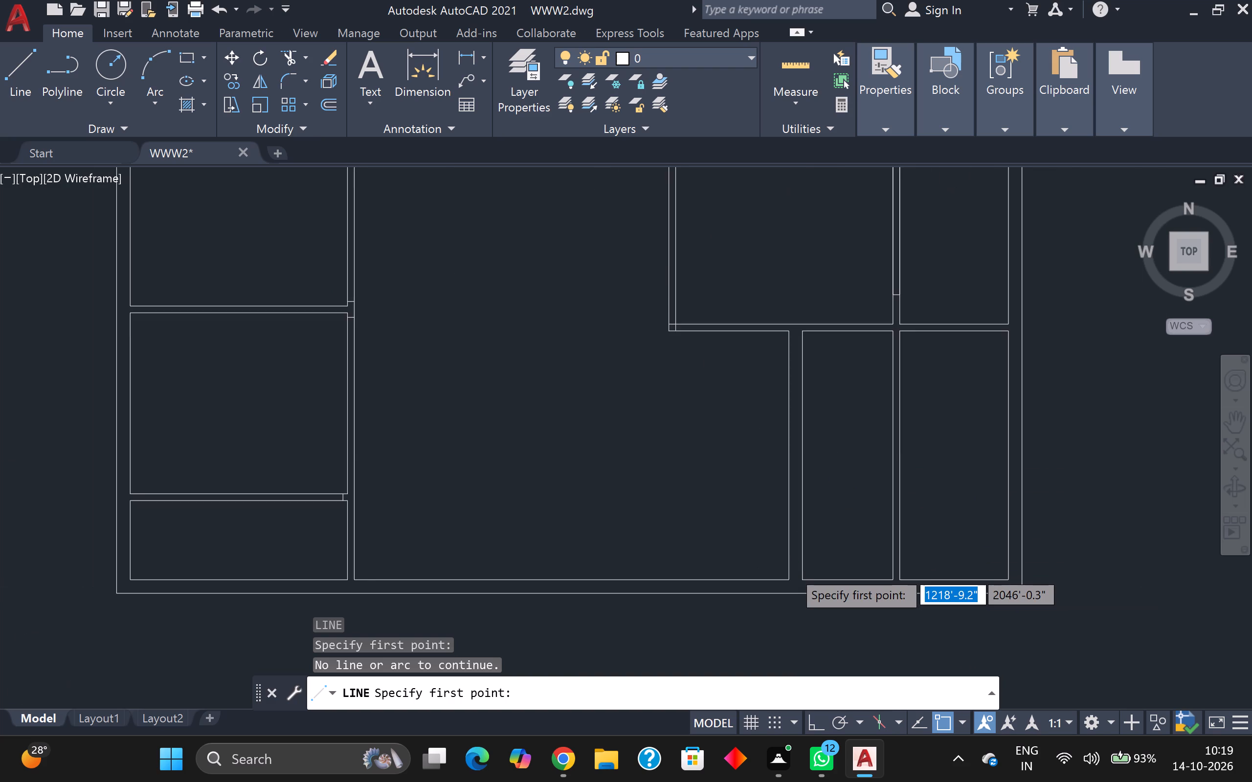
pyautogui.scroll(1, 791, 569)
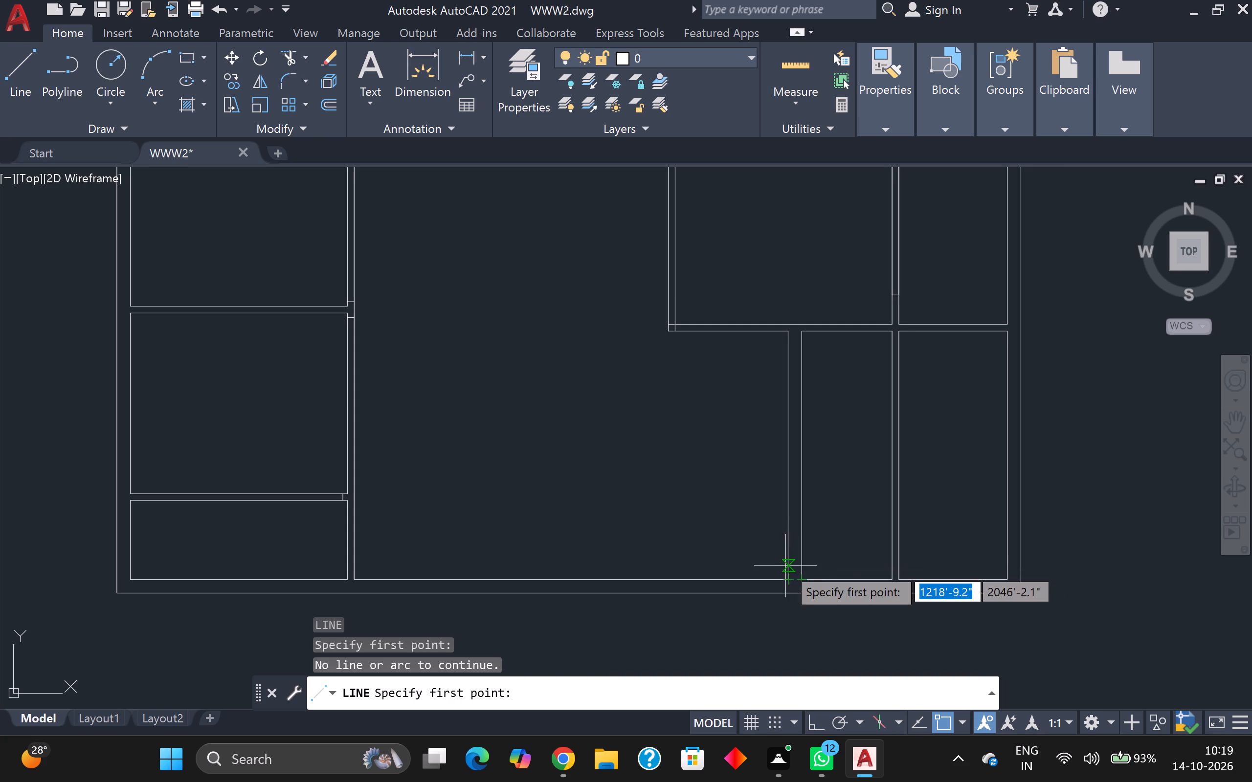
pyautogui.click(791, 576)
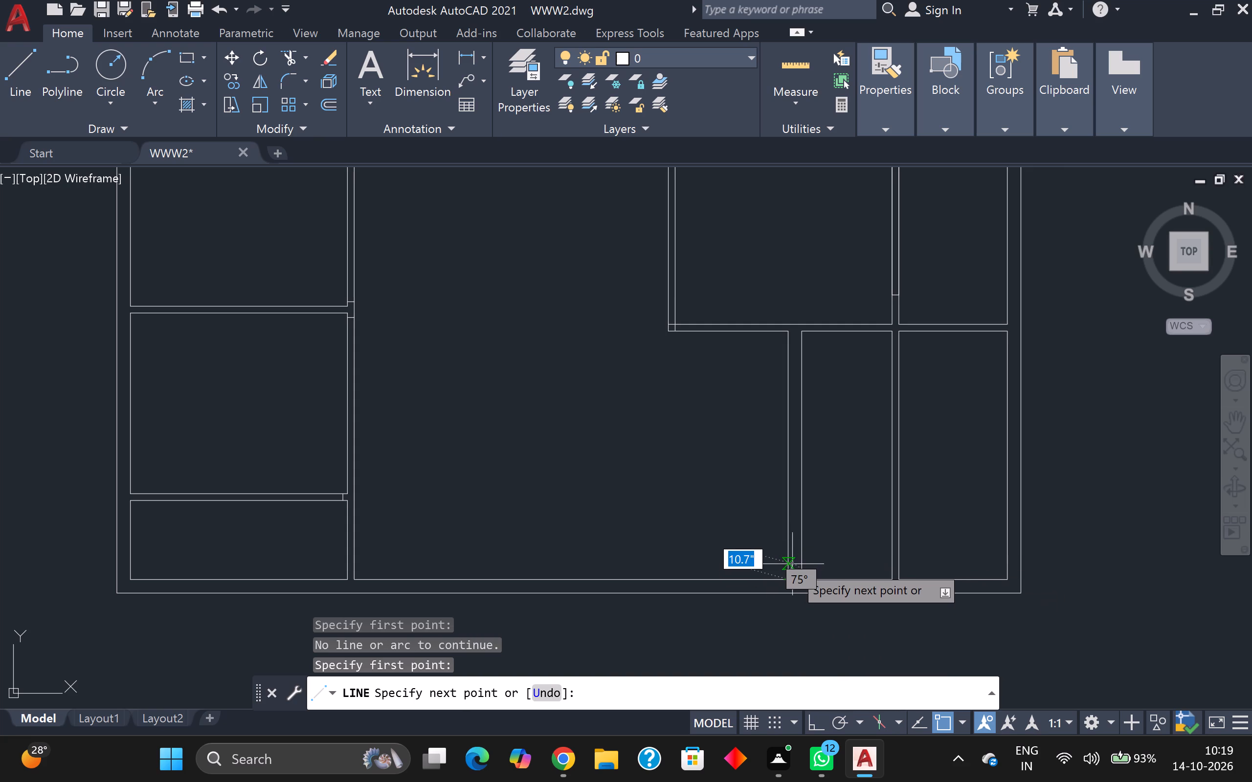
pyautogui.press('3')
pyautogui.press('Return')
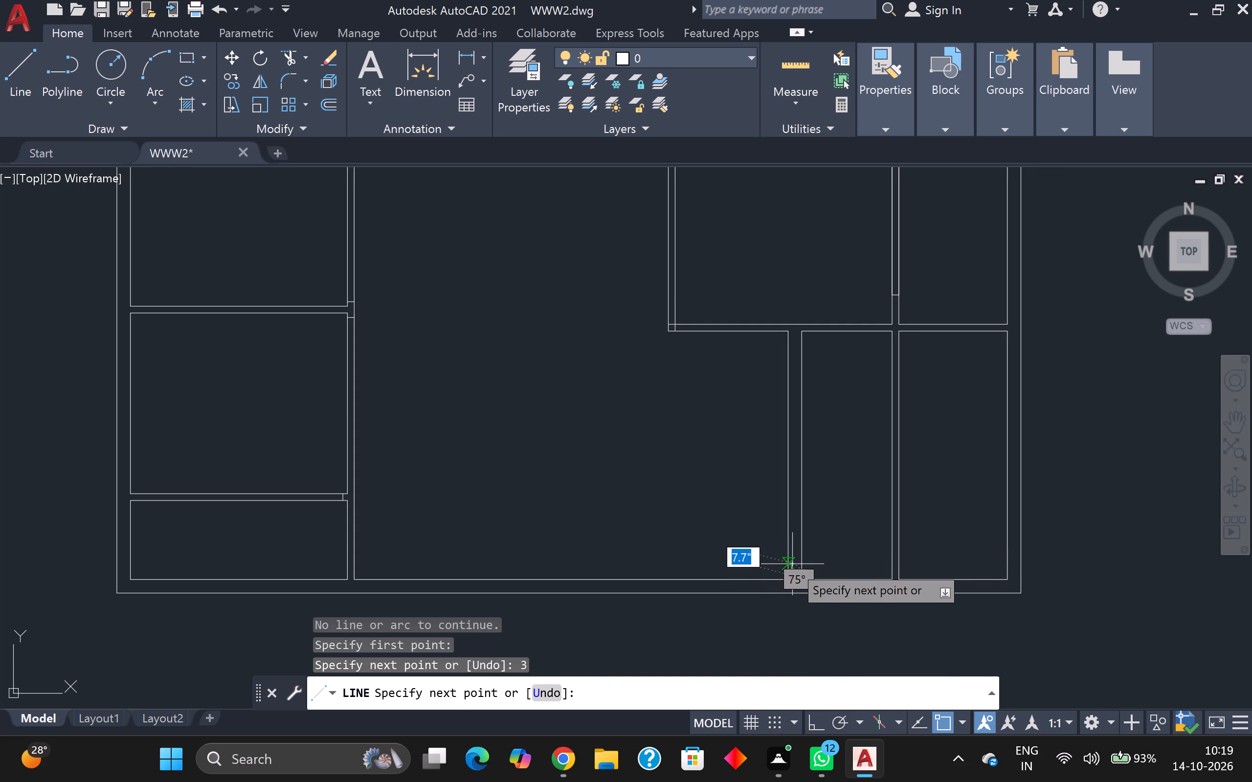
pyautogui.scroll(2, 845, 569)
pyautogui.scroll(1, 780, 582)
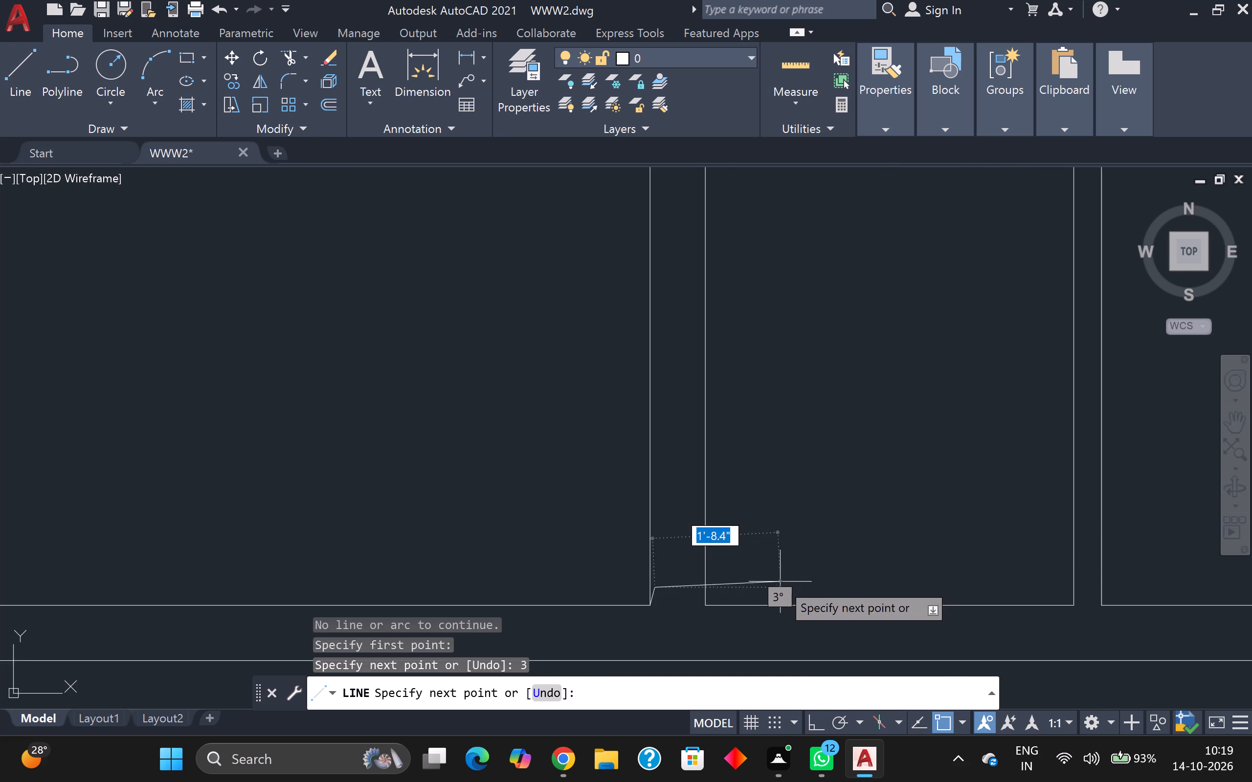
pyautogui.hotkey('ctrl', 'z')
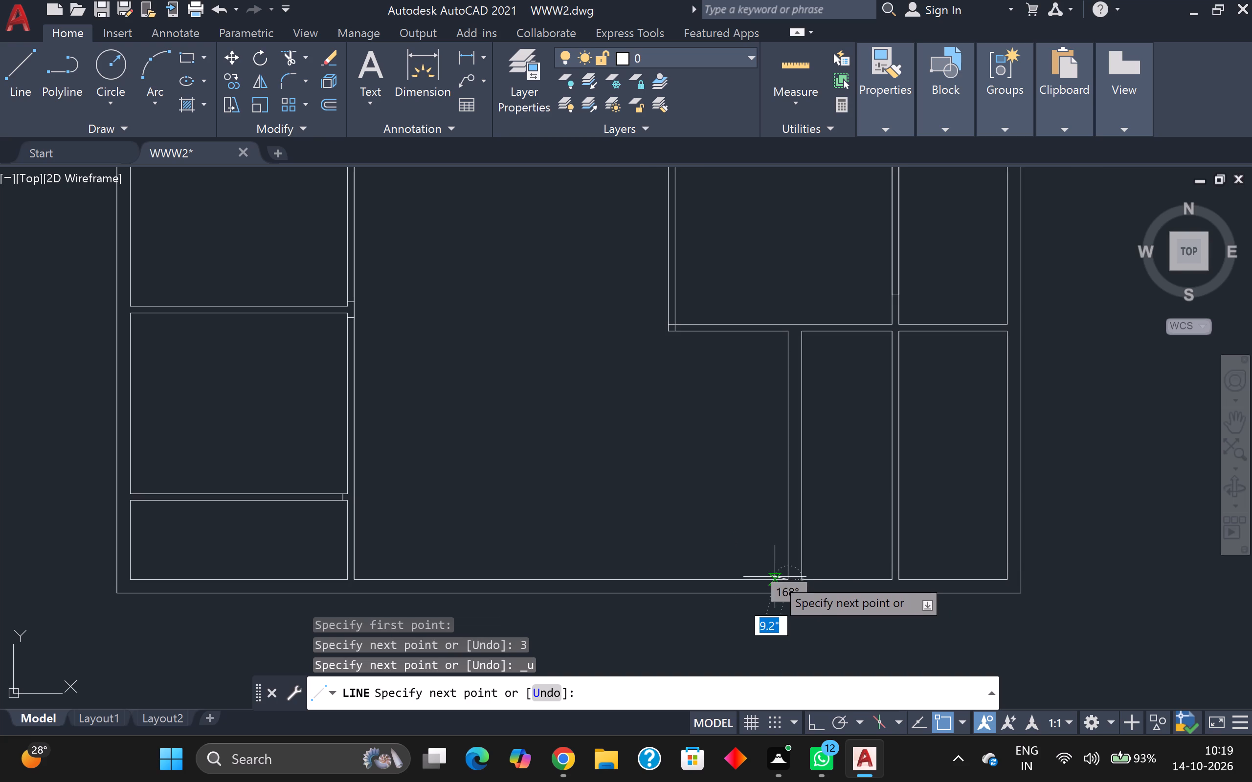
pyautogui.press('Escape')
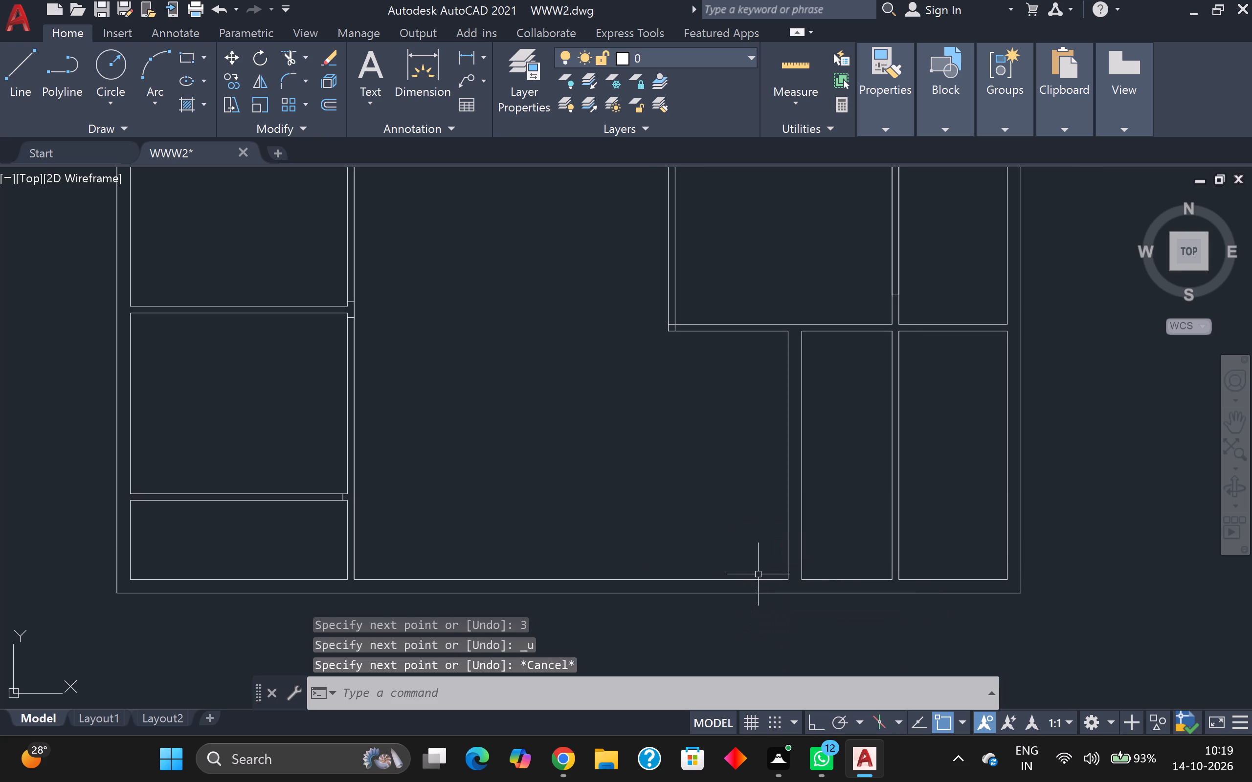
# With Ortho on, draw a line 1' up the wide lower-right partition's left line from the bottom wall, continuing straight across to its right line.
pyautogui.press('l')
pyautogui.press('Return')
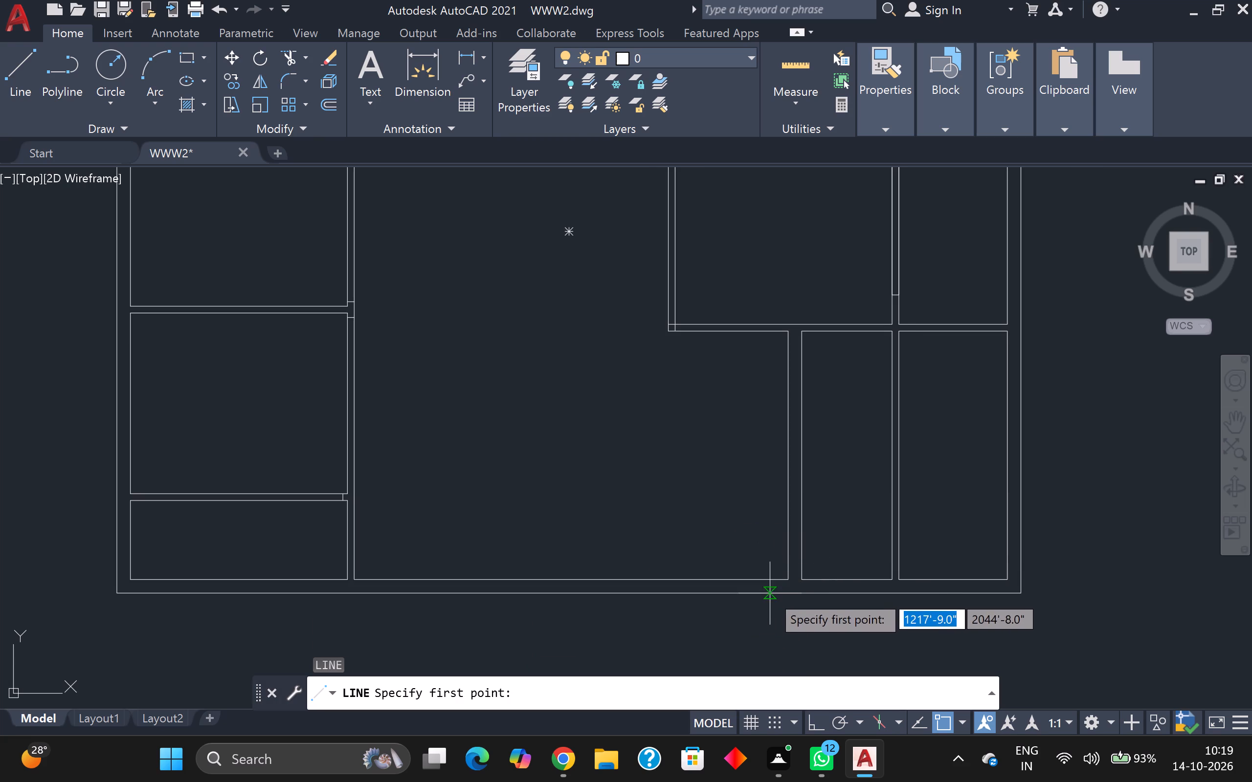
pyautogui.press('F8')
pyautogui.scroll(3, 789, 589)
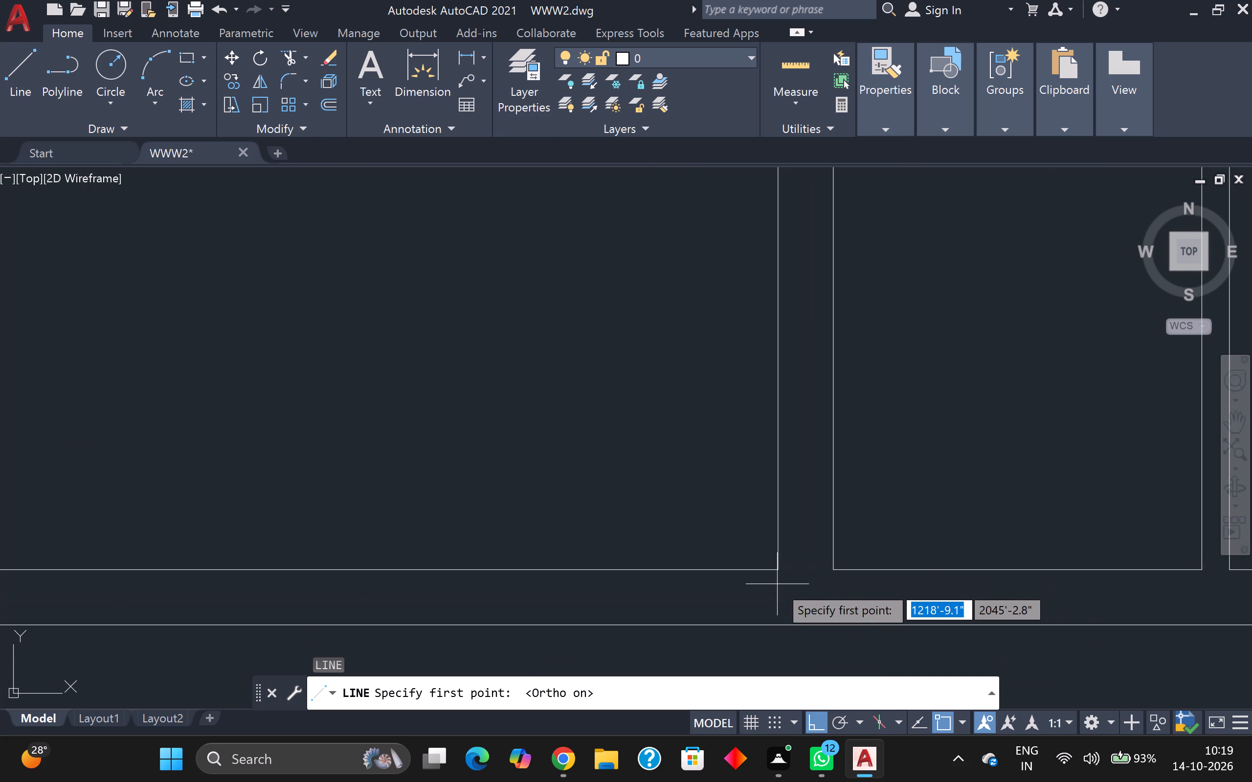
pyautogui.click(777, 574)
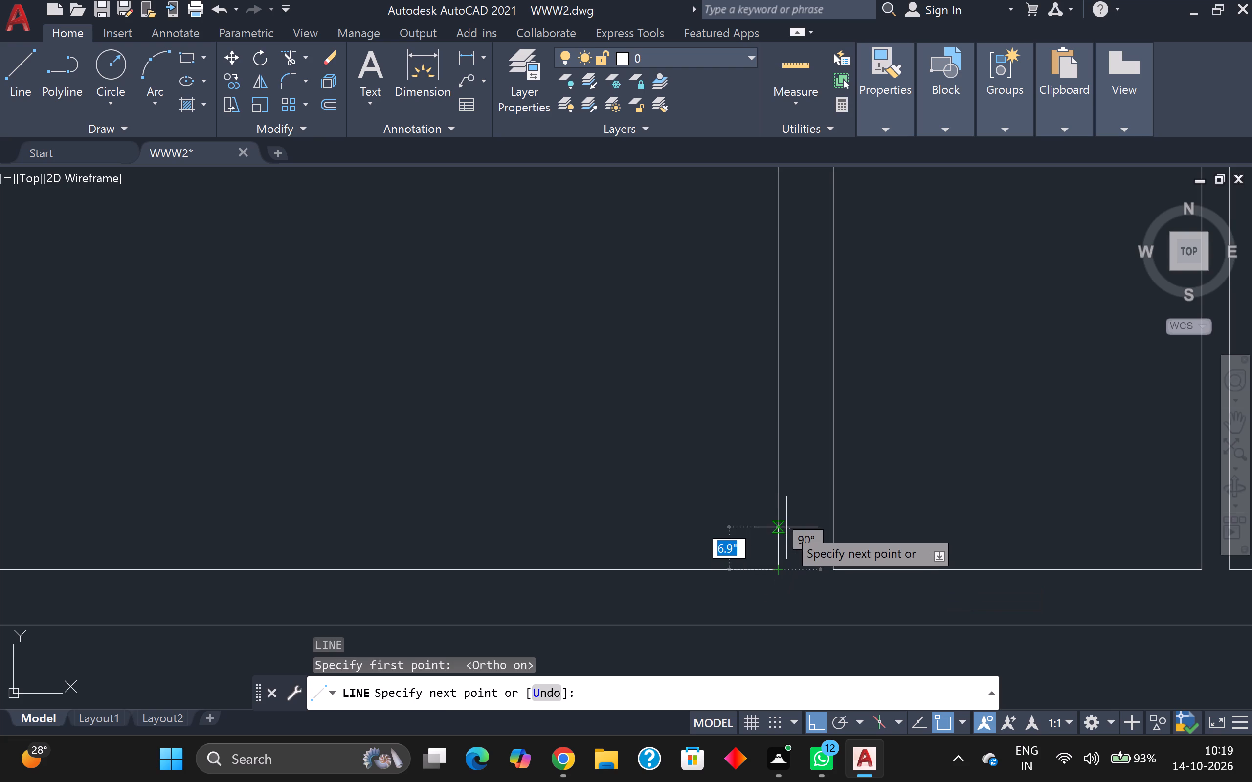
pyautogui.press('3')
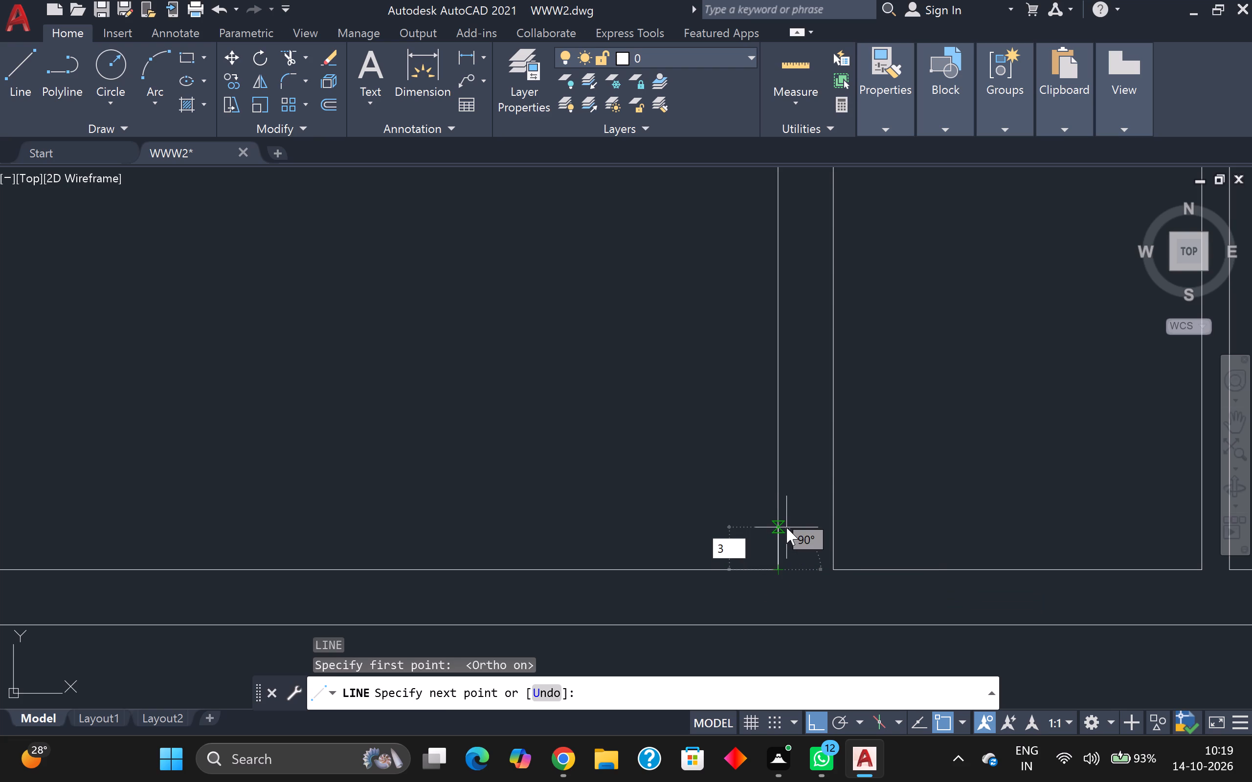
pyautogui.press('BackSpace')
pyautogui.write("1'")
pyautogui.press('Return')
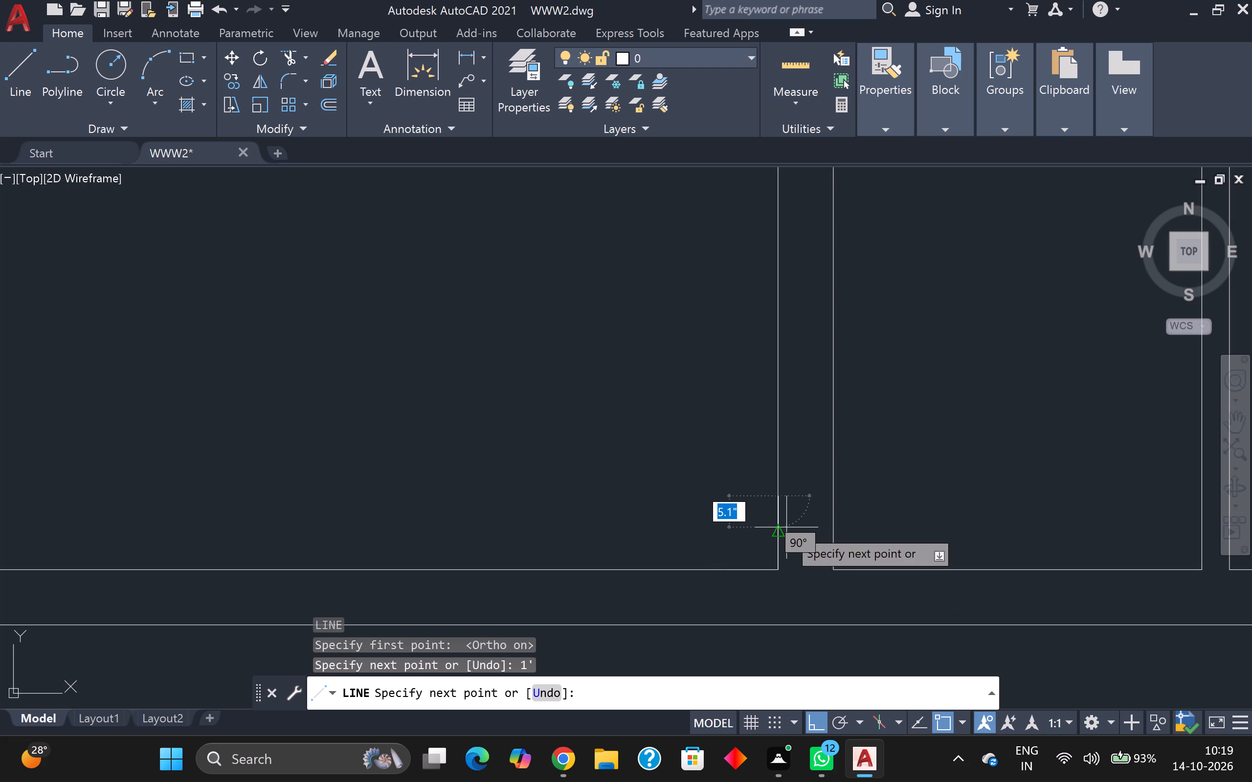
pyautogui.scroll(1, 818, 505)
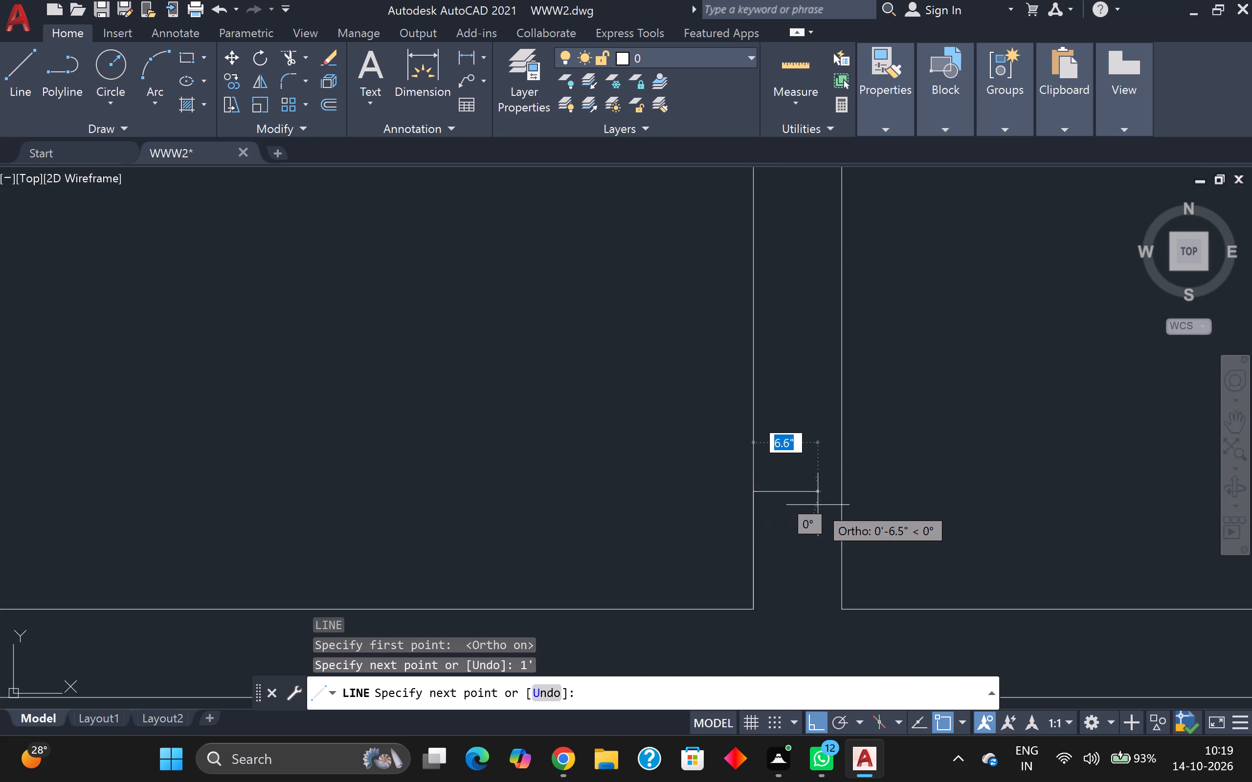
pyautogui.scroll(1, 842, 499)
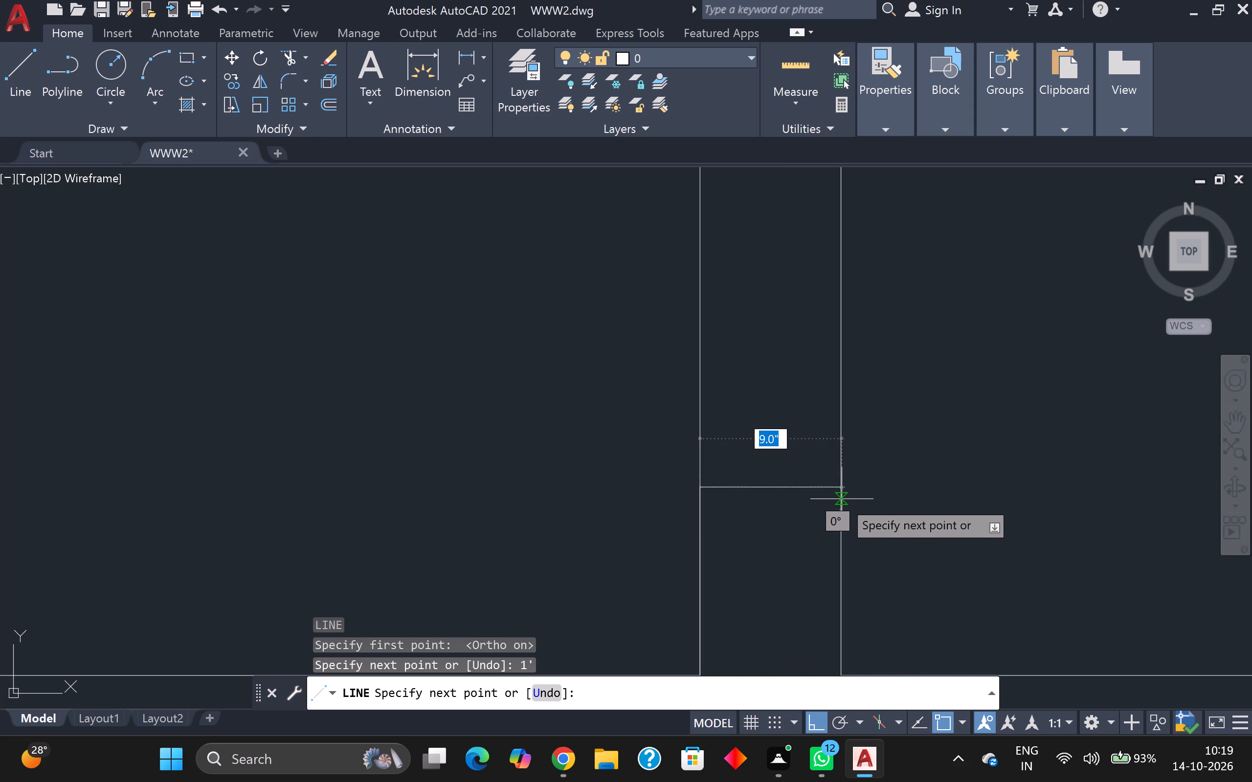
pyautogui.click(842, 499)
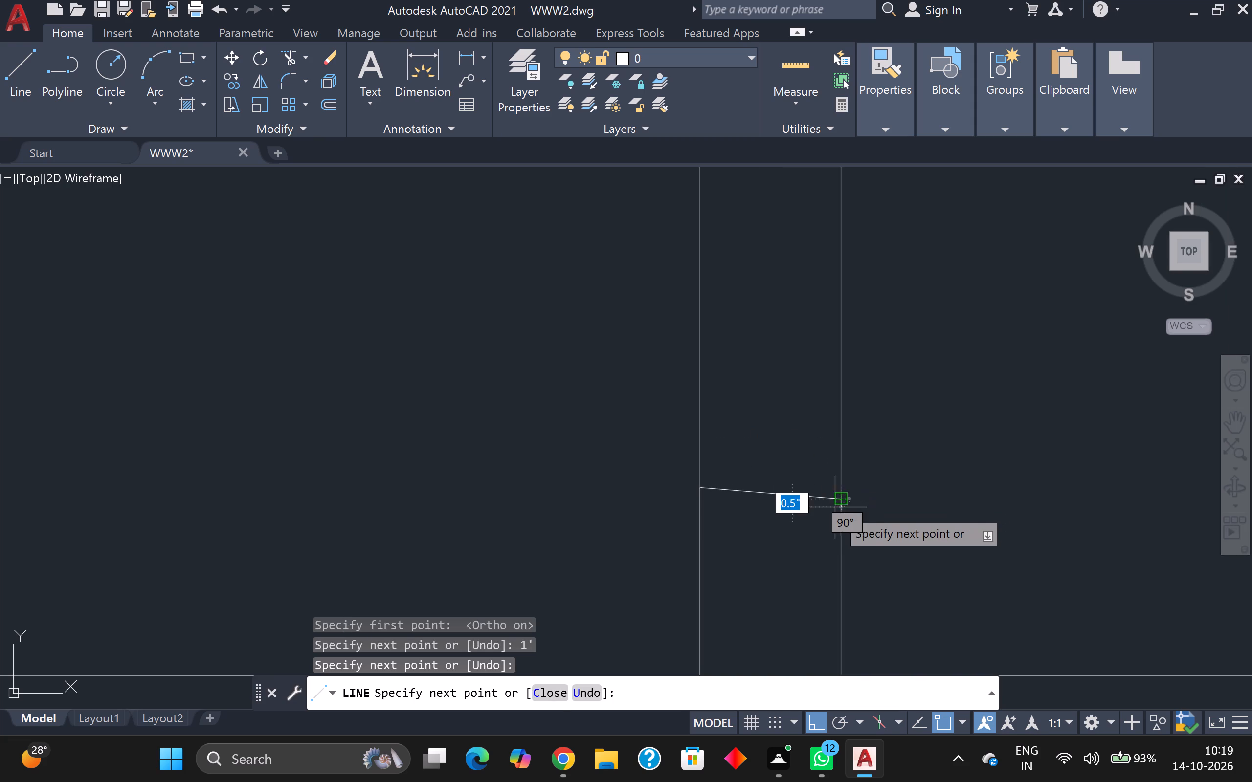
pyautogui.hotkey('ctrl', 'z')
pyautogui.scroll(1, 840, 500)
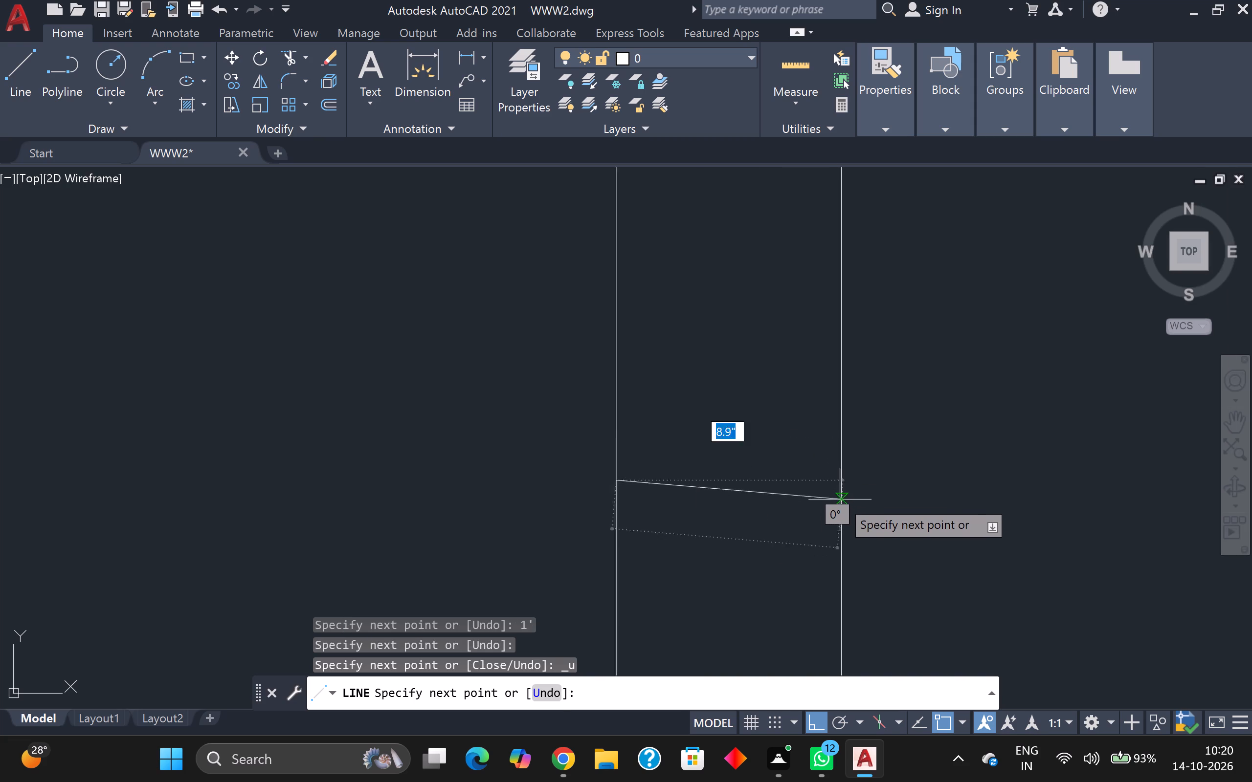
pyautogui.scroll(1, 840, 498)
pyautogui.click(839, 473)
pyautogui.scroll(-4, 839, 473)
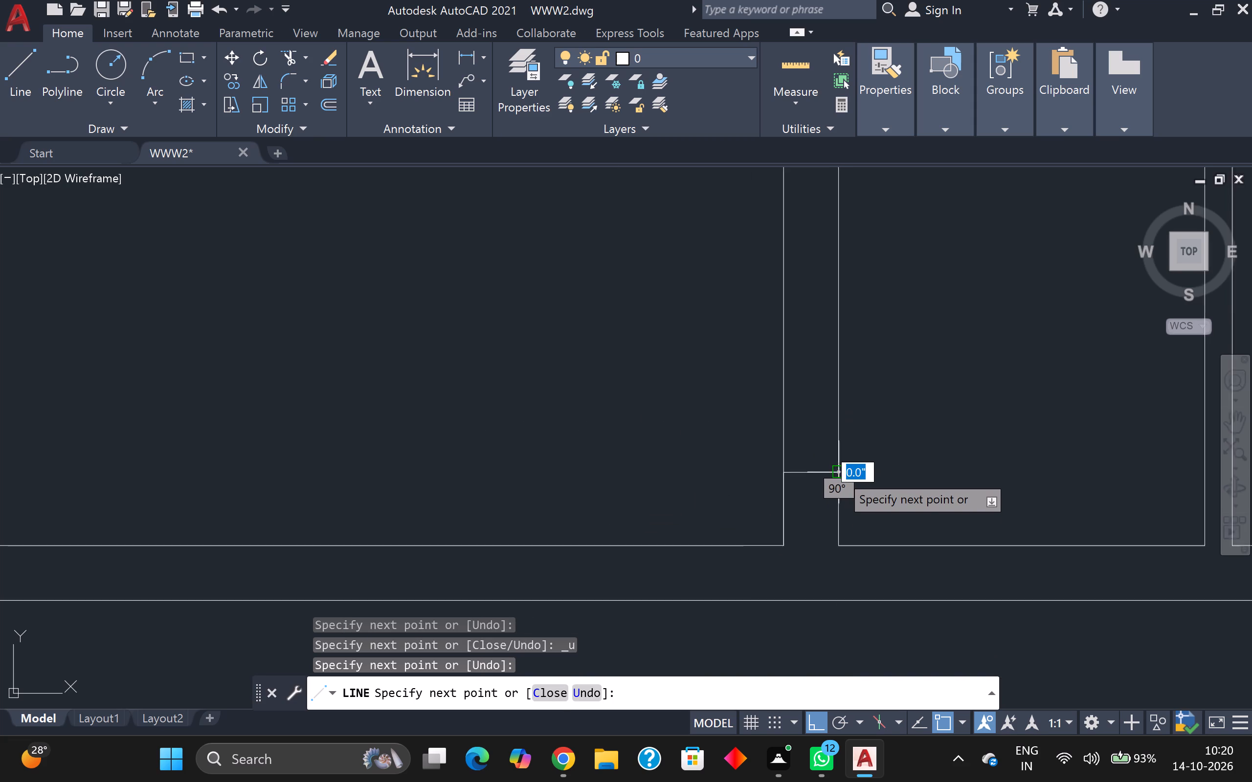
pyautogui.press('Escape')
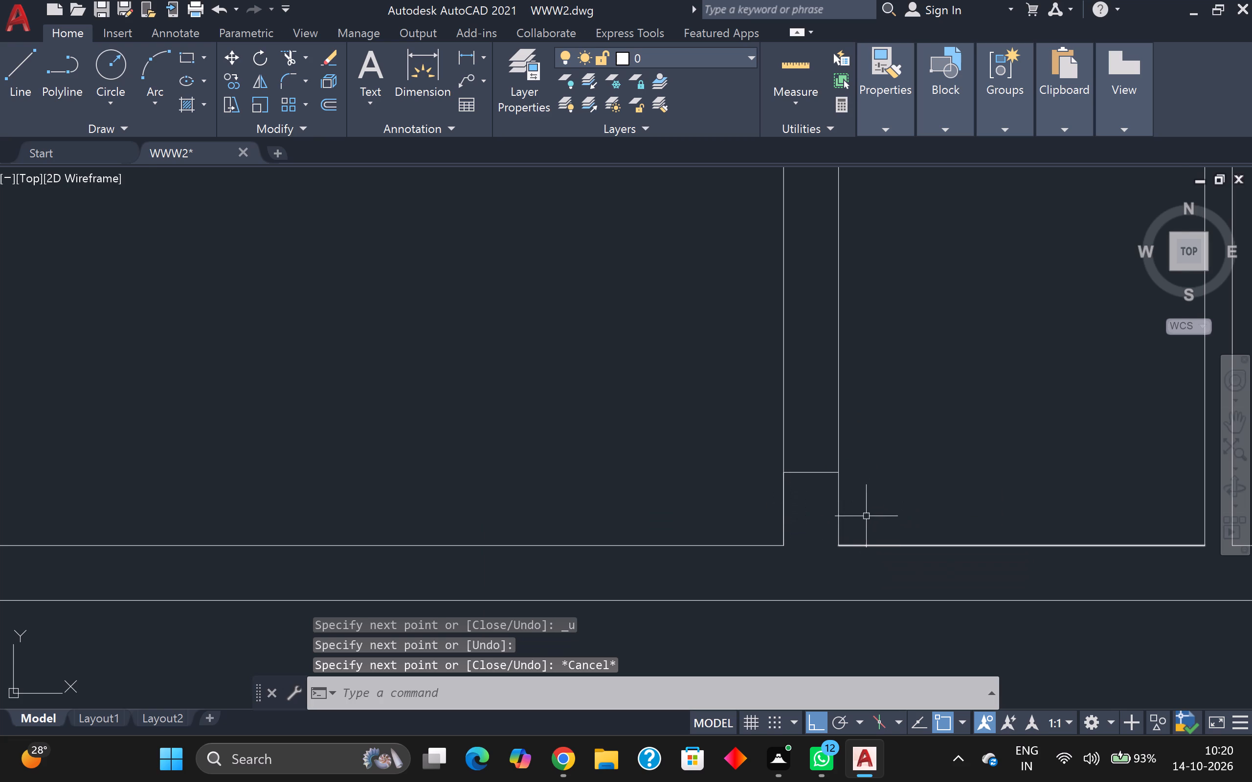
# Offset the short line across the vertical partition between the two middle-right rooms 3' upward to mark the opening's other edge.
pyautogui.scroll(-4, 868, 512)
pyautogui.moveTo(915, 535); pyautogui.dragTo(912, 591, button='middle')
pyautogui.scroll(1, 963, 475)
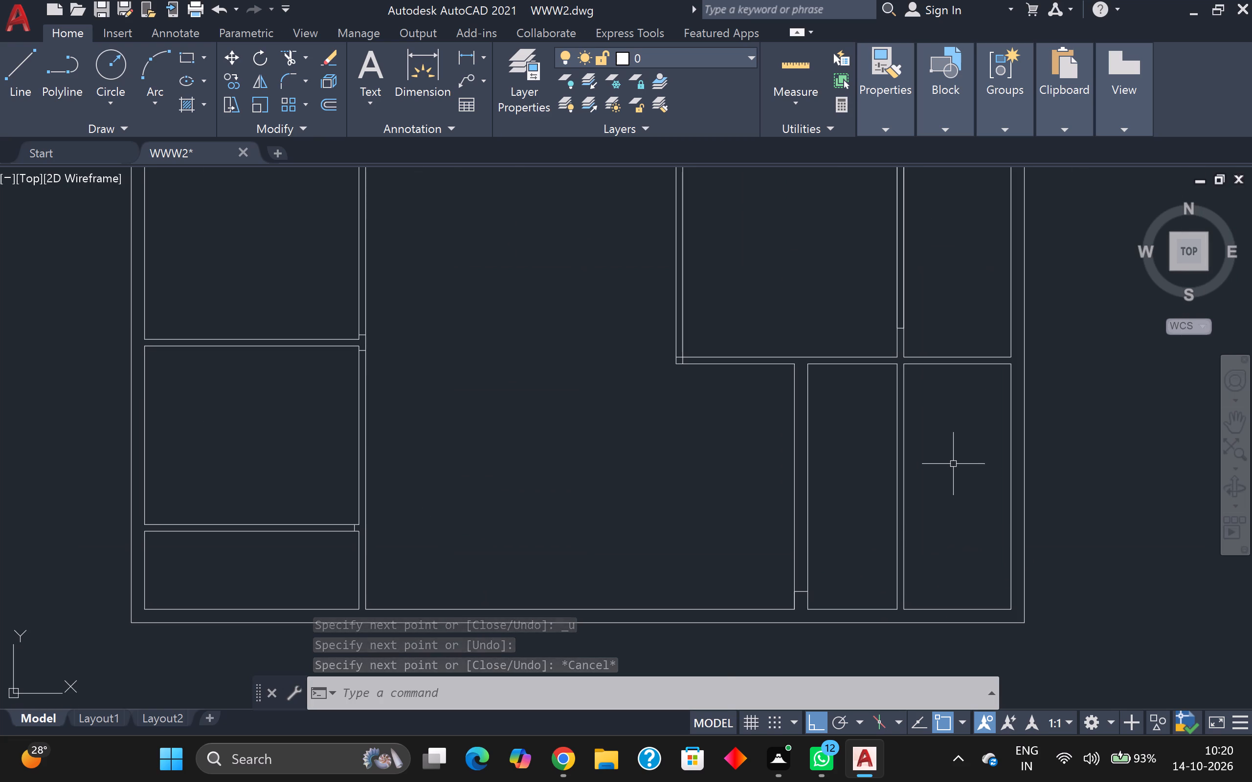
pyautogui.scroll(1, 941, 424)
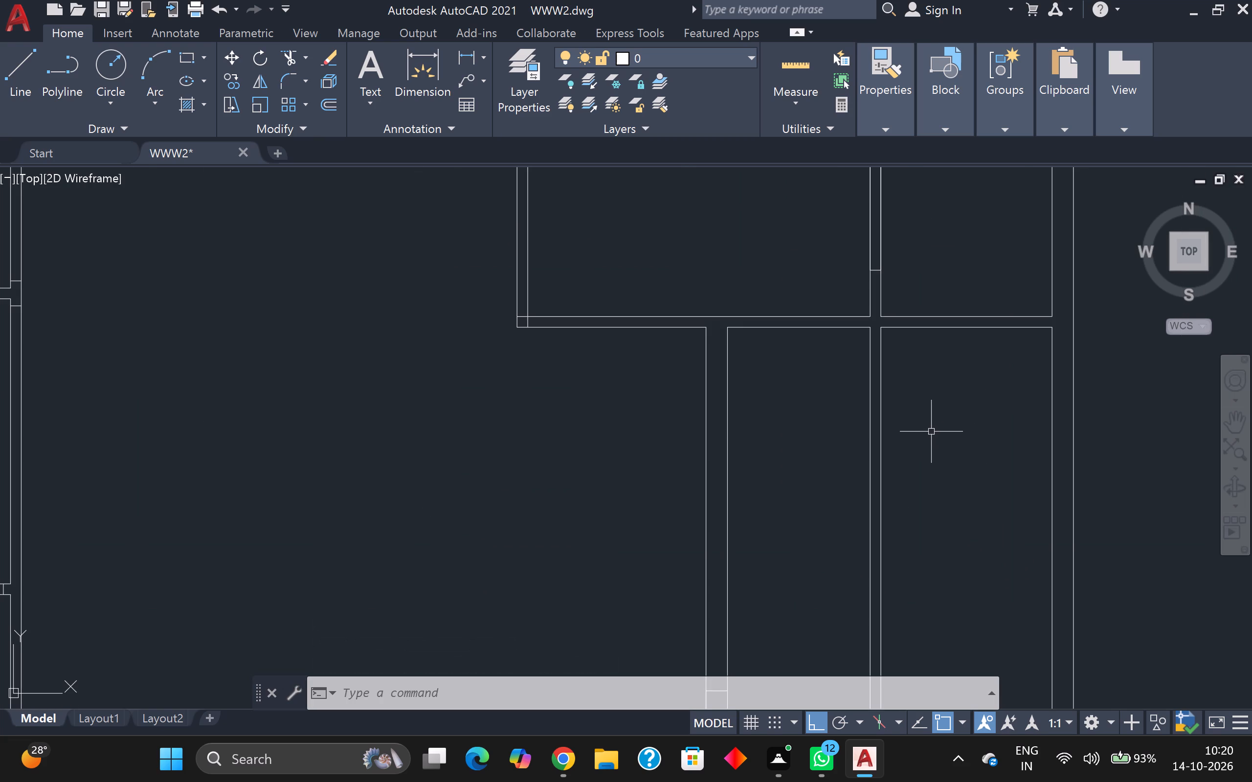
pyautogui.scroll(-1, 930, 432)
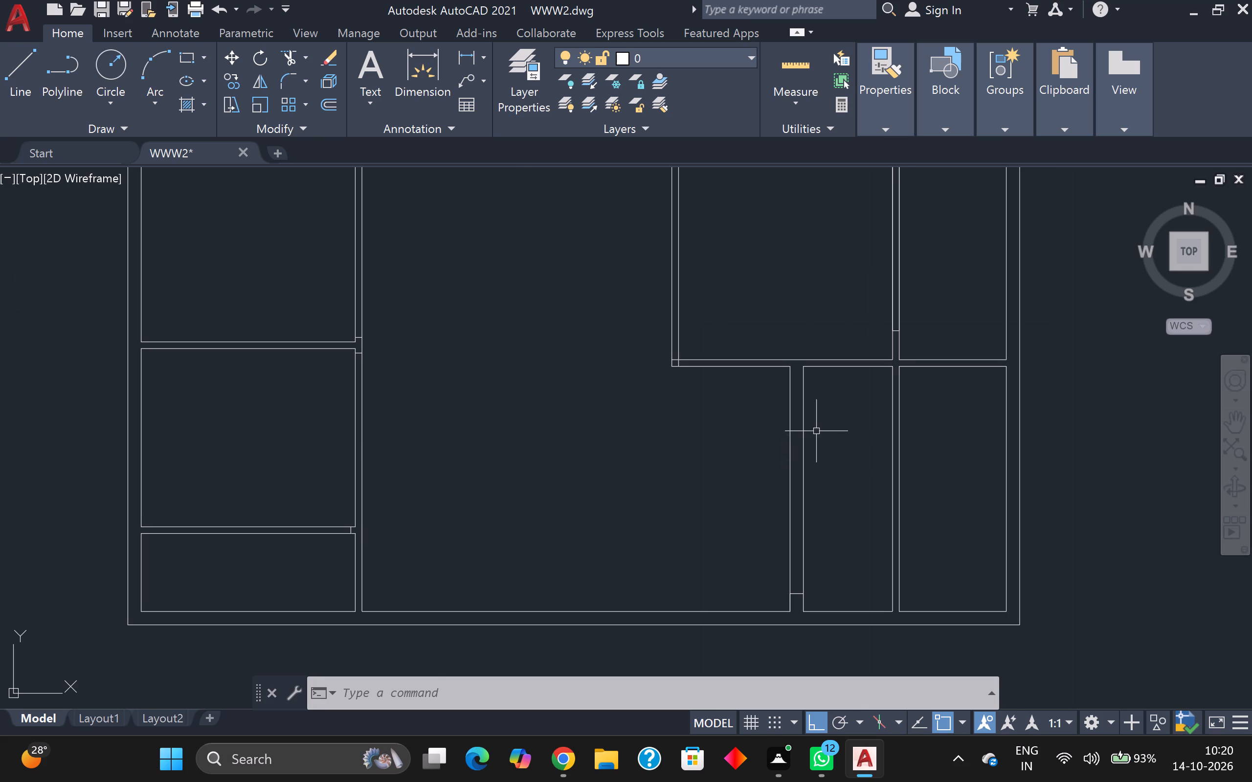
pyautogui.moveTo(817, 431); pyautogui.dragTo(632, 577, button='middle')
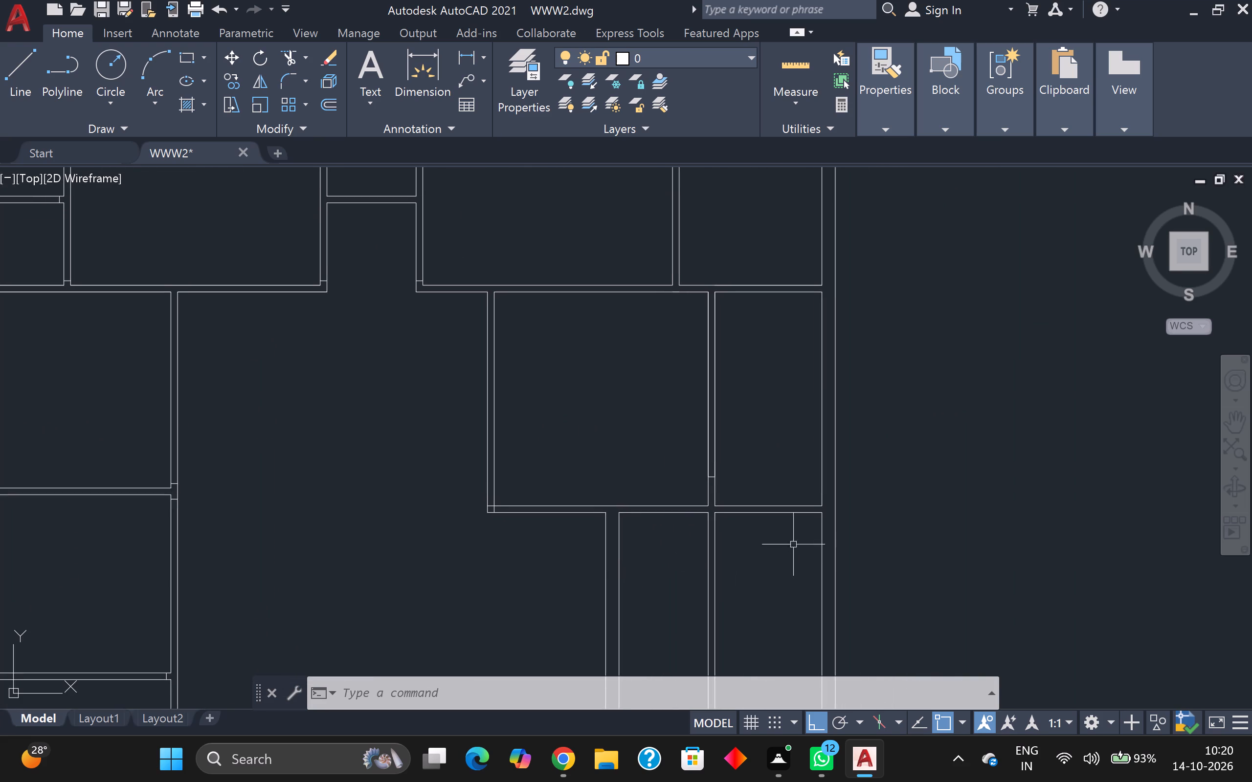
pyautogui.scroll(4, 813, 523)
pyautogui.scroll(-5, 808, 506)
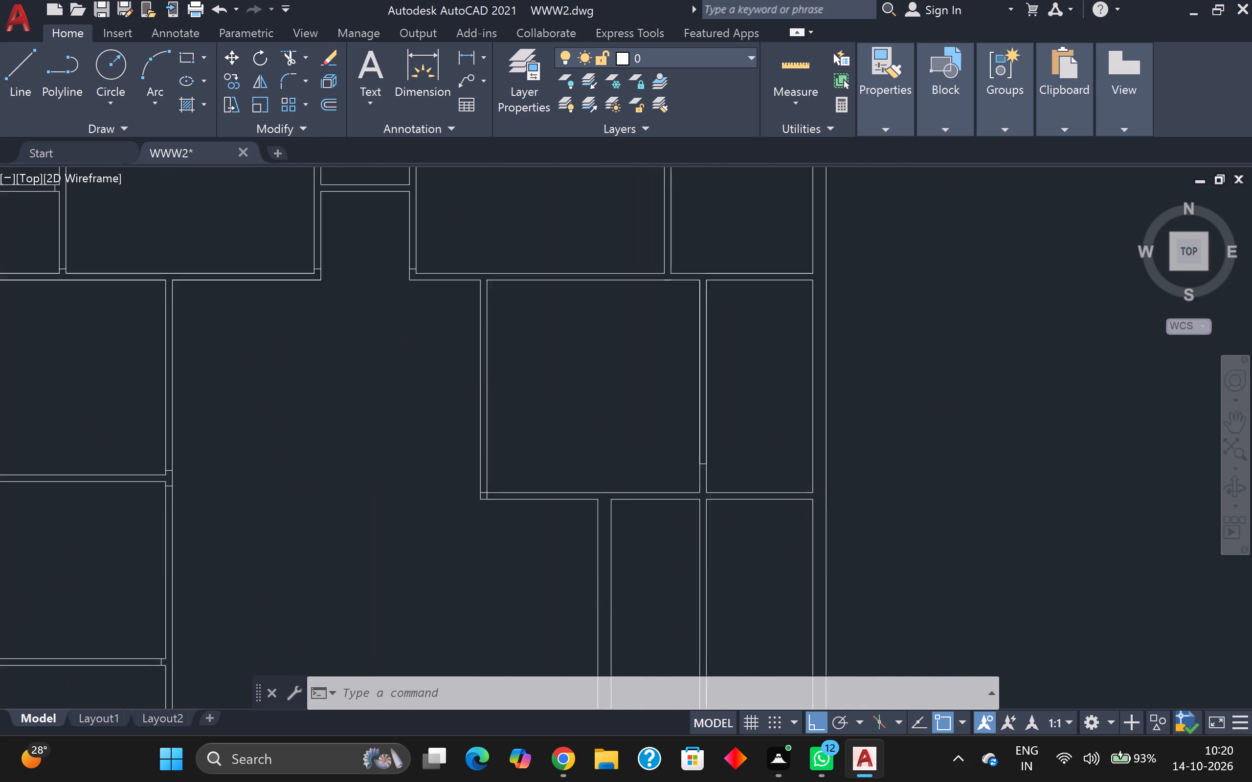
pyautogui.scroll(-1, 800, 505)
pyautogui.scroll(3, 754, 499)
pyautogui.scroll(-2, 788, 478)
pyautogui.scroll(2, 800, 468)
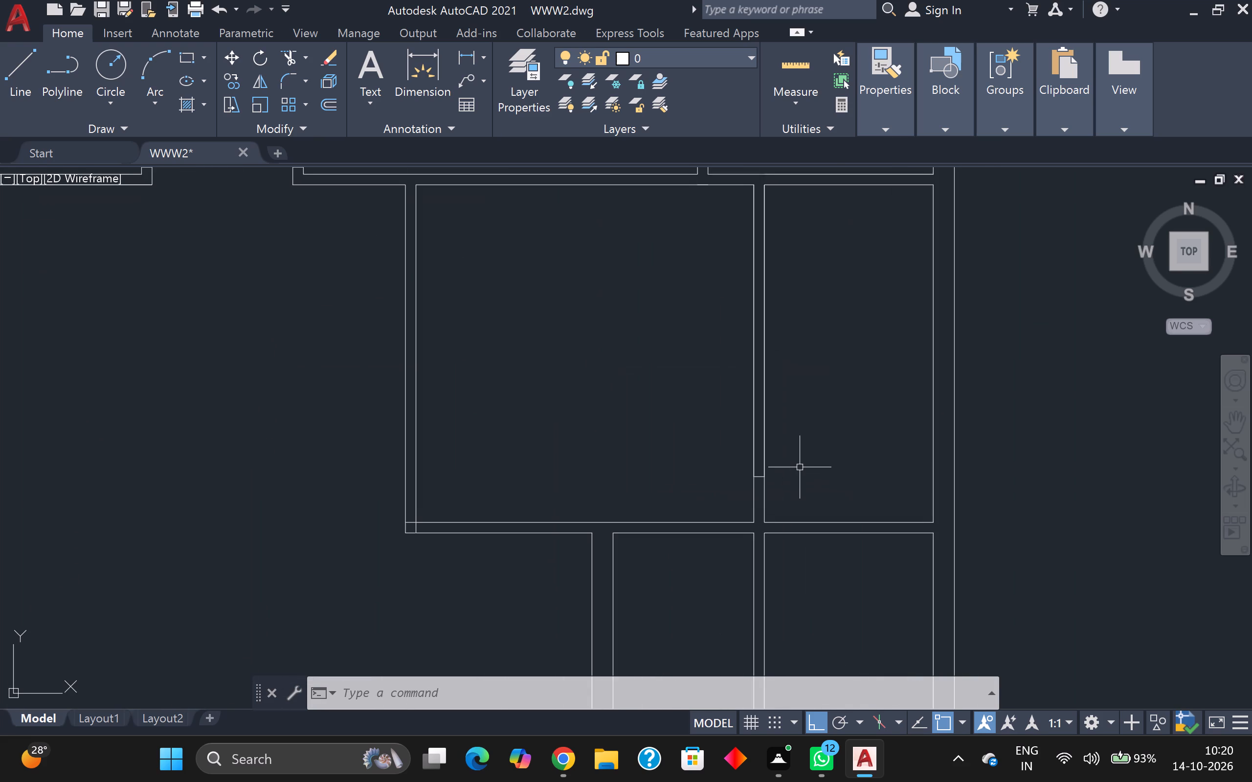
pyautogui.moveTo(800, 467); pyautogui.dragTo(811, 512, button='middle')
pyautogui.press('o')
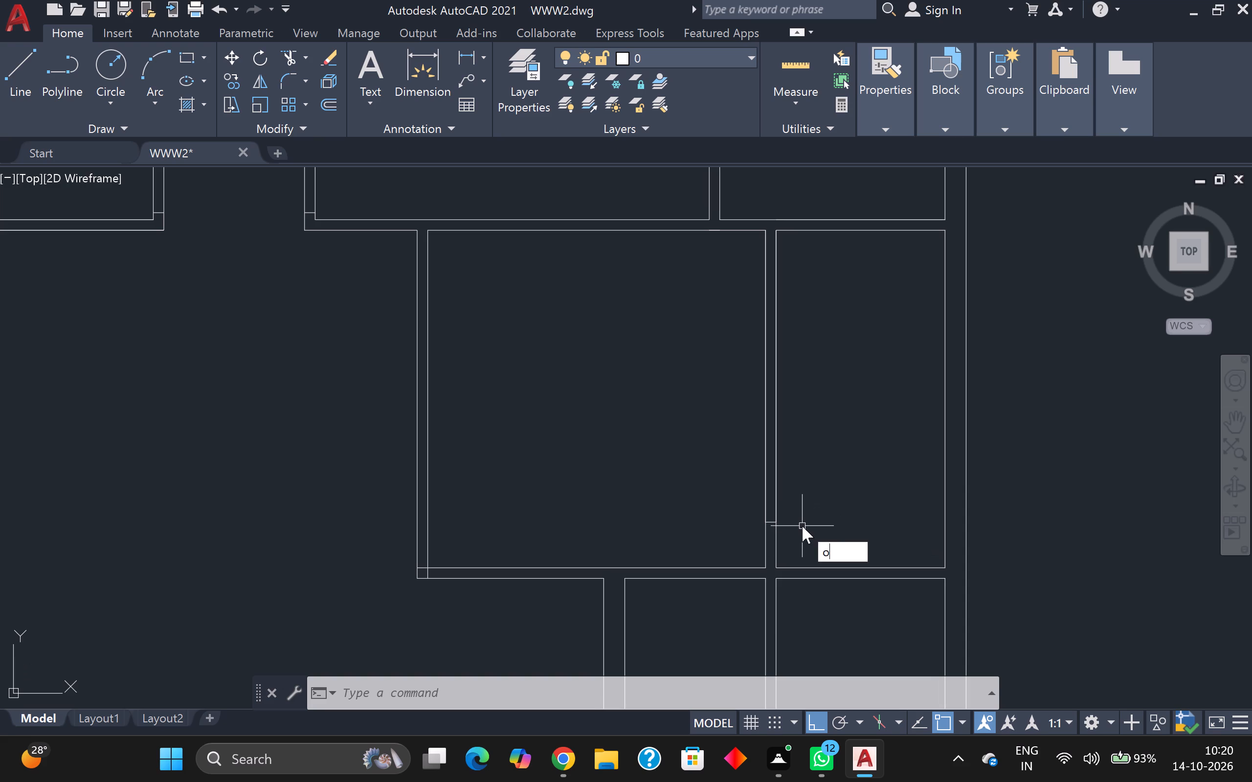
pyautogui.press('Return')
pyautogui.press('Return')
pyautogui.scroll(2, 760, 521)
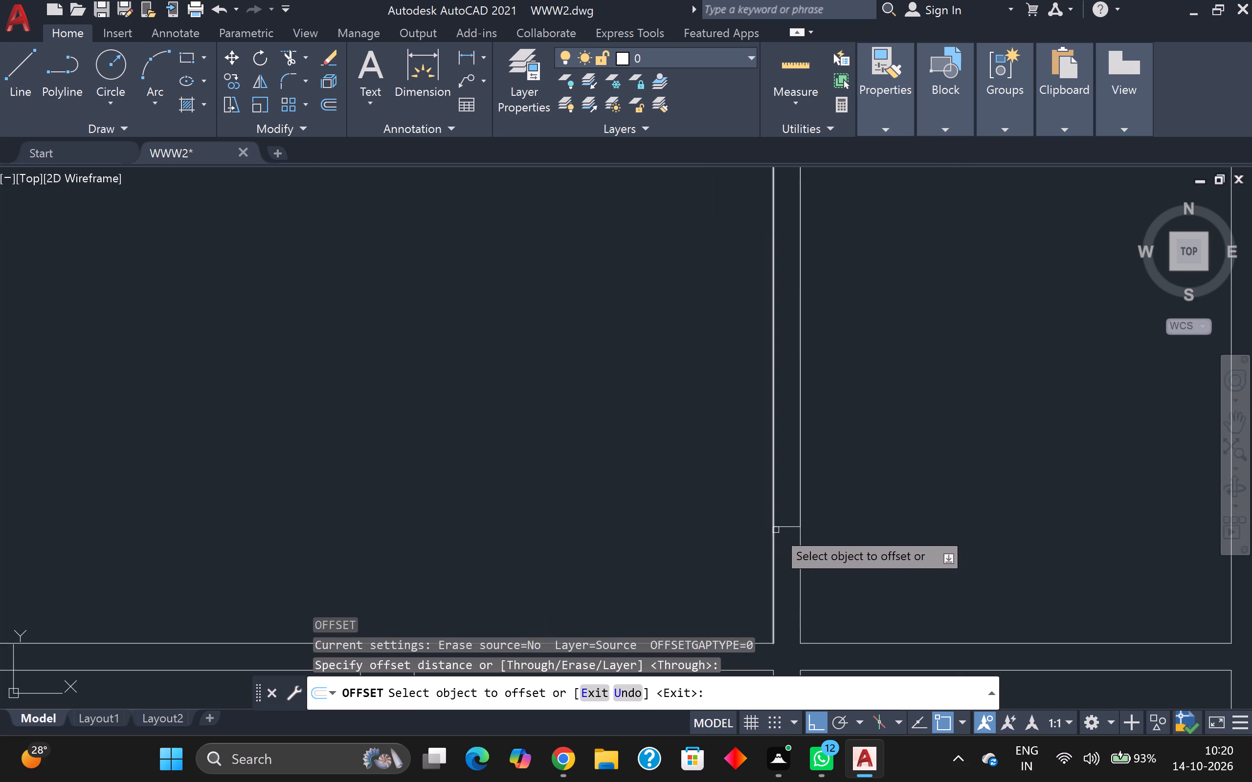
pyautogui.click(783, 525)
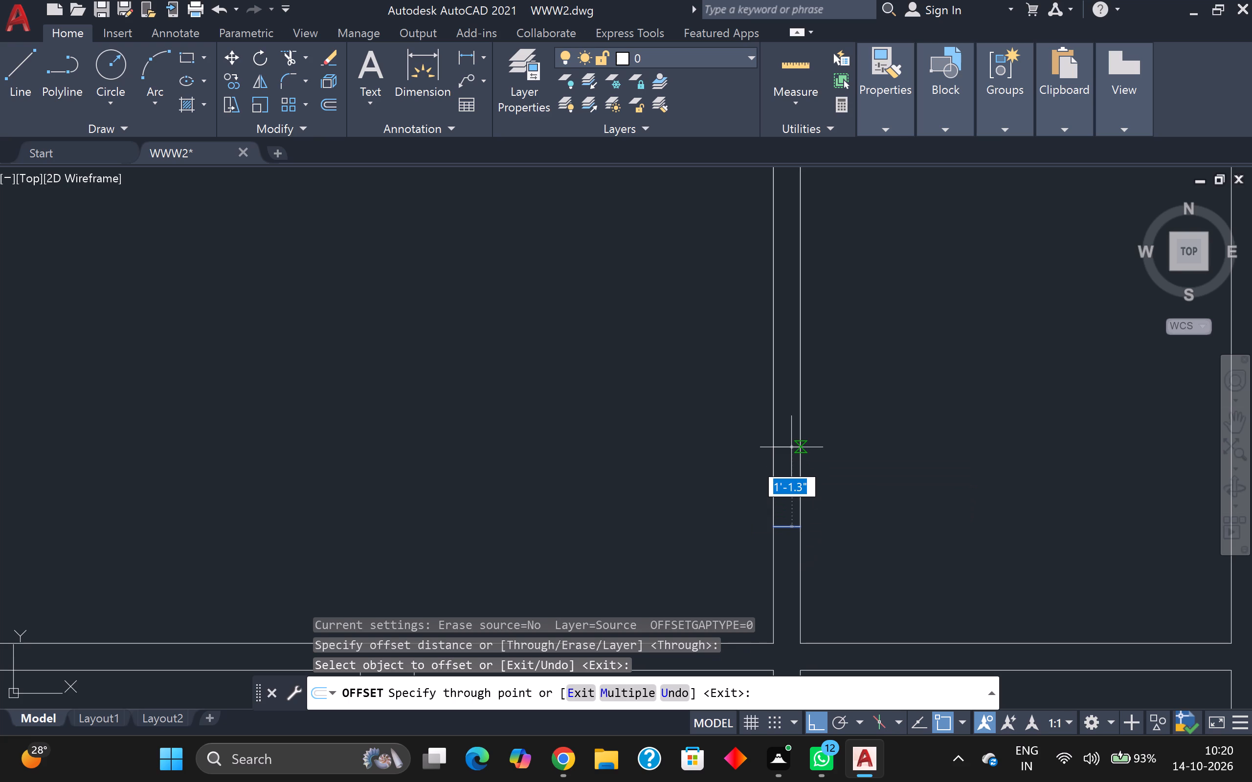
pyautogui.write("3'")
pyautogui.press('Return')
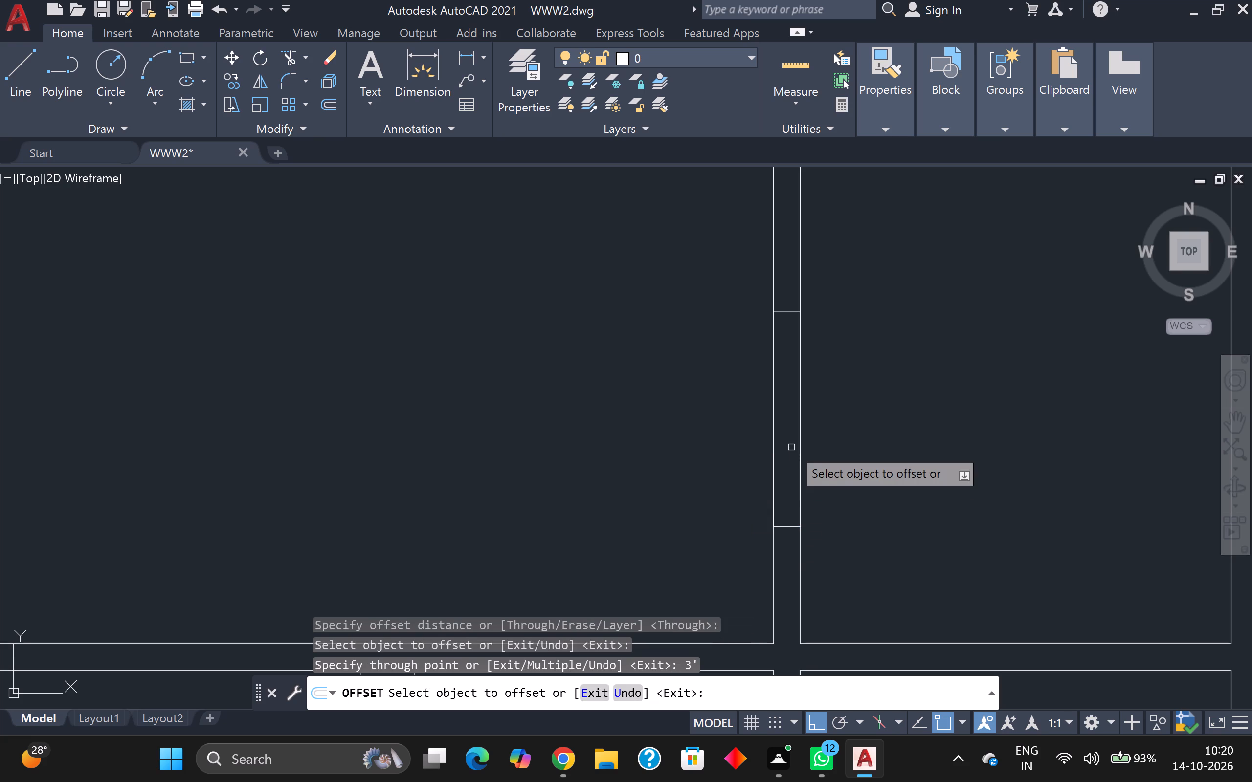
pyautogui.click(712, 424)
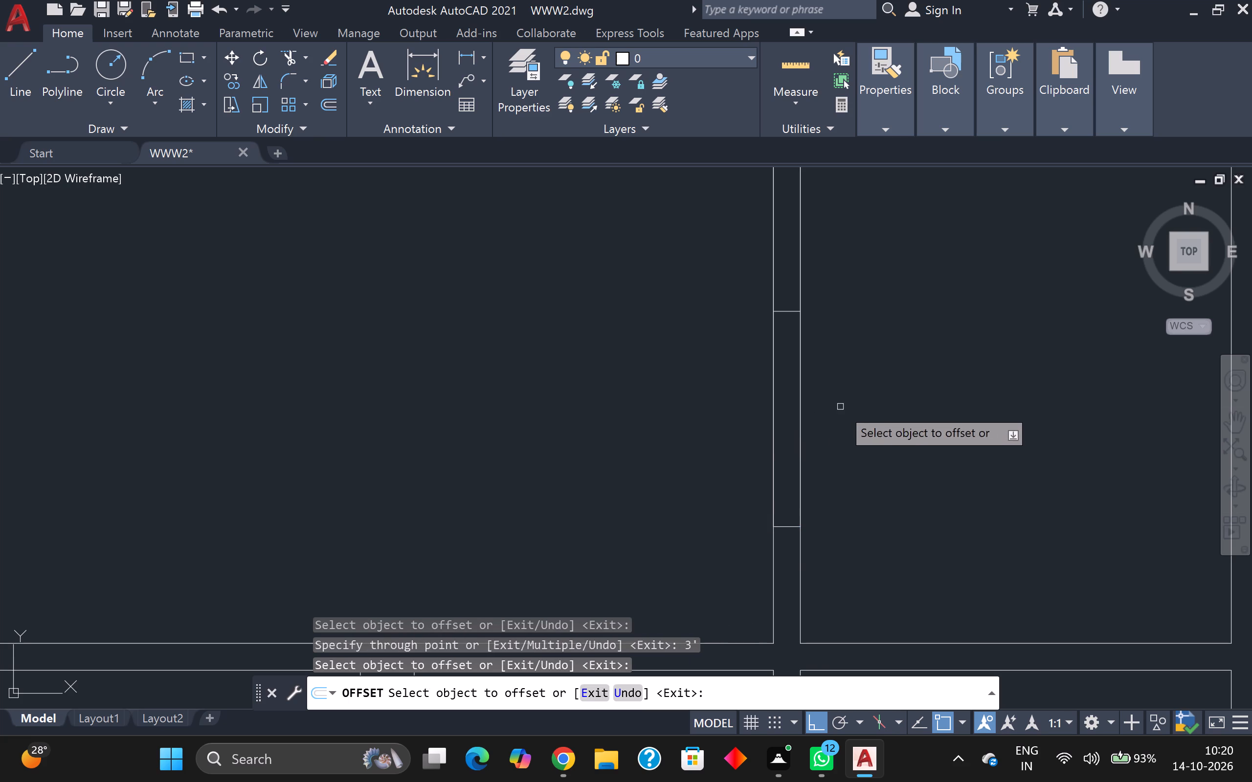
pyautogui.scroll(-2, 890, 436)
pyautogui.moveTo(992, 537); pyautogui.dragTo(985, 535, button='middle')
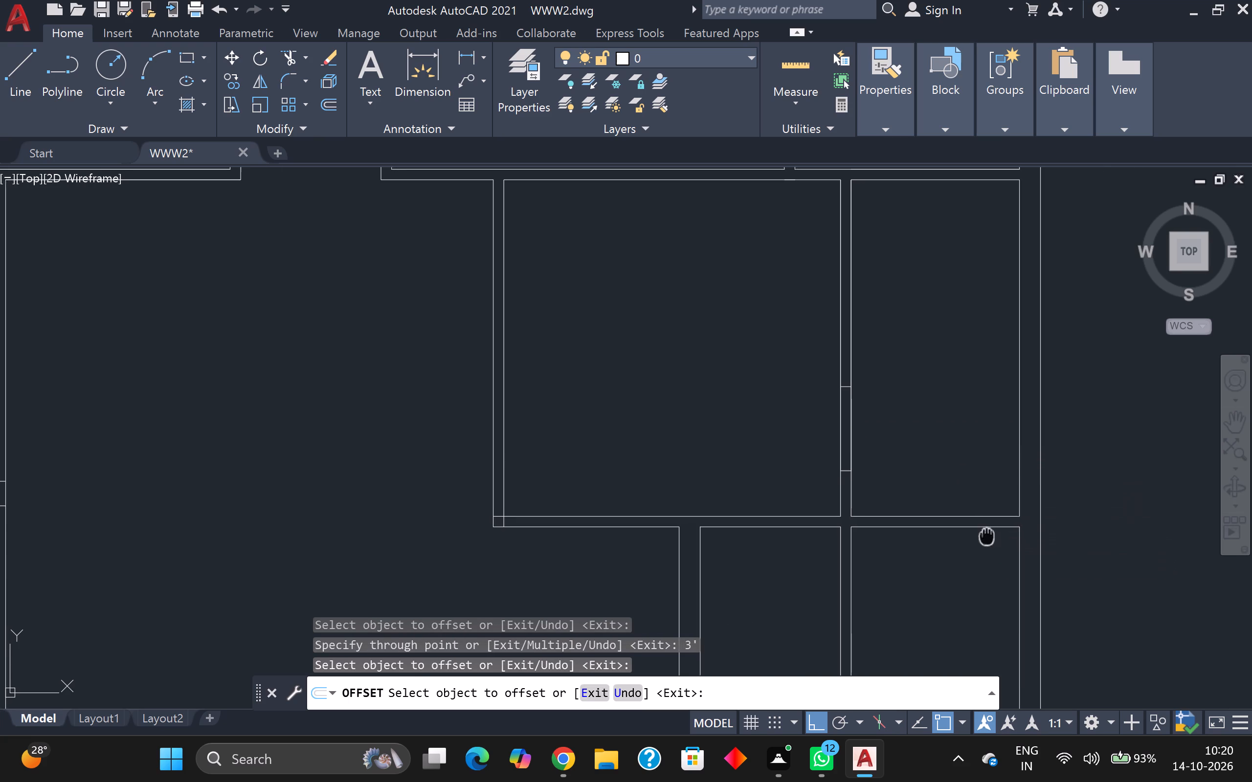
pyautogui.moveTo(985, 535); pyautogui.dragTo(930, 497, button='middle')
pyautogui.scroll(2, 781, 436)
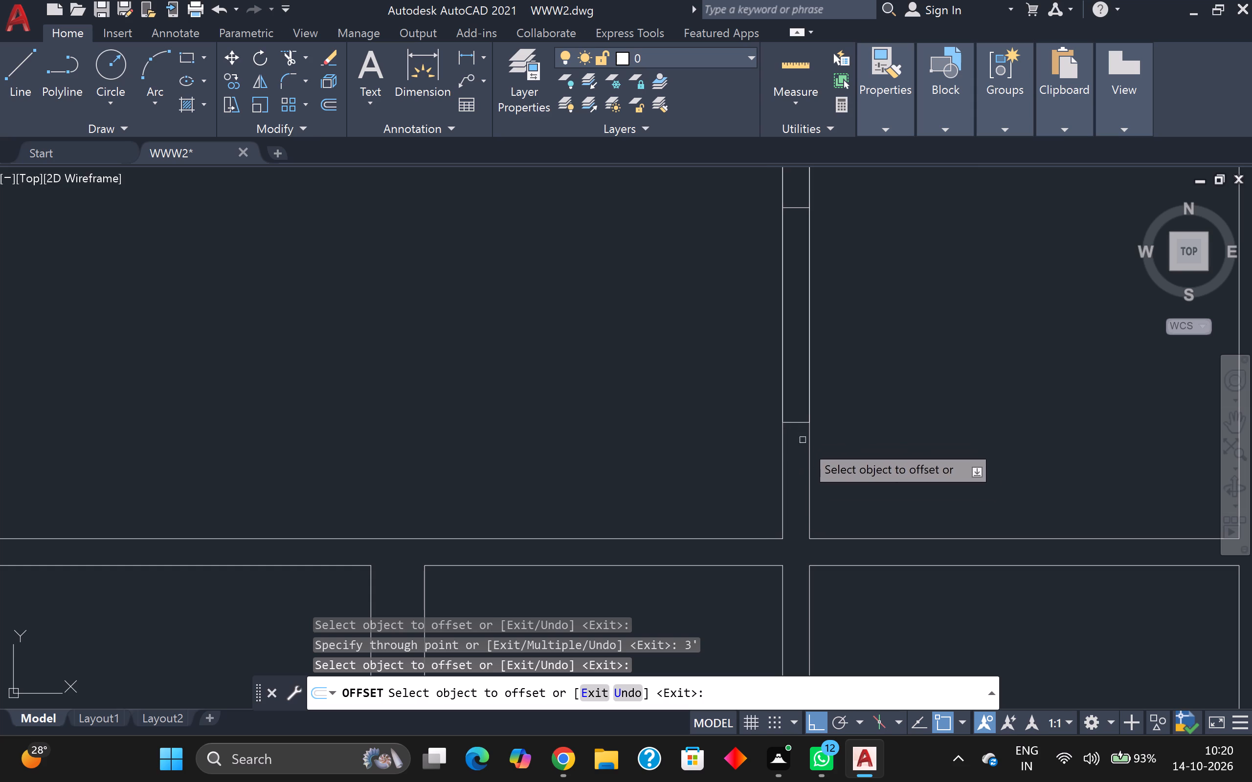
pyautogui.scroll(-2, 850, 499)
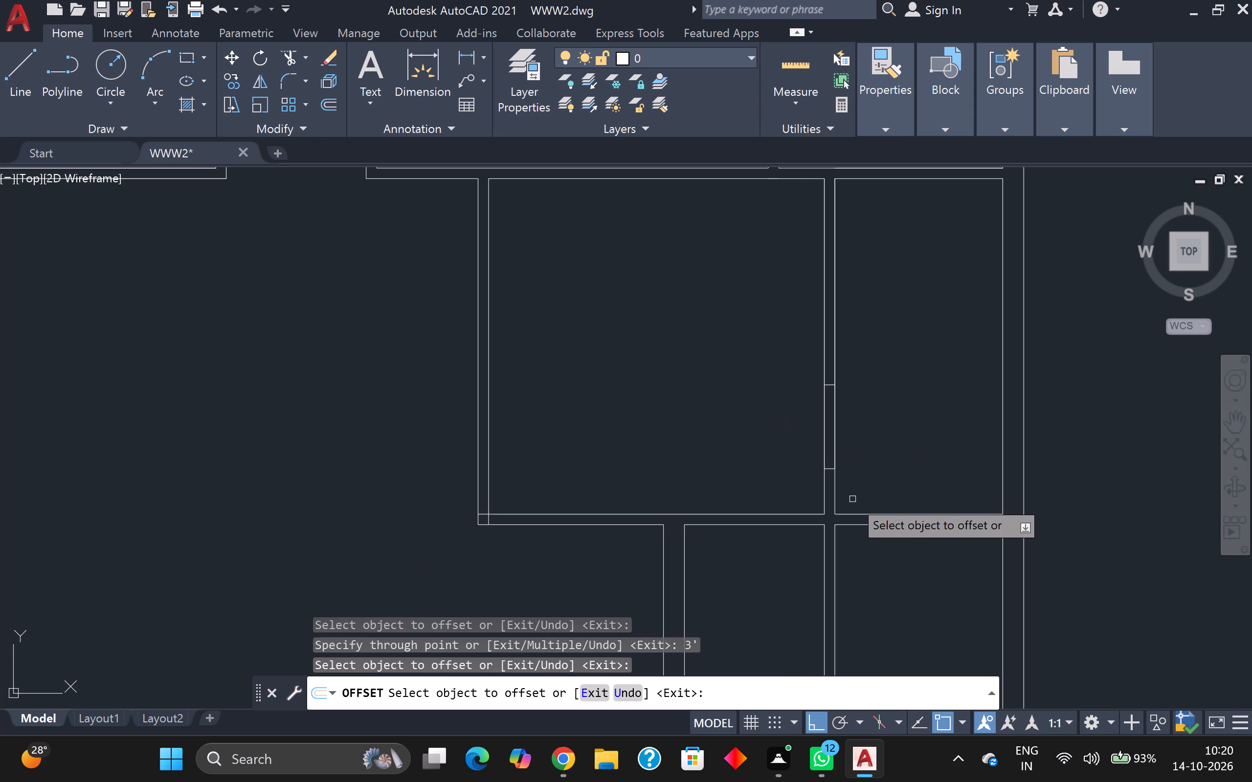
pyautogui.press('Escape')
# Draw a line 1' left from the right outer wall along the horizontal partition's upper line, continuing straight down to its lower line.
pyautogui.scroll(3, 900, 529)
pyautogui.scroll(-2, 901, 529)
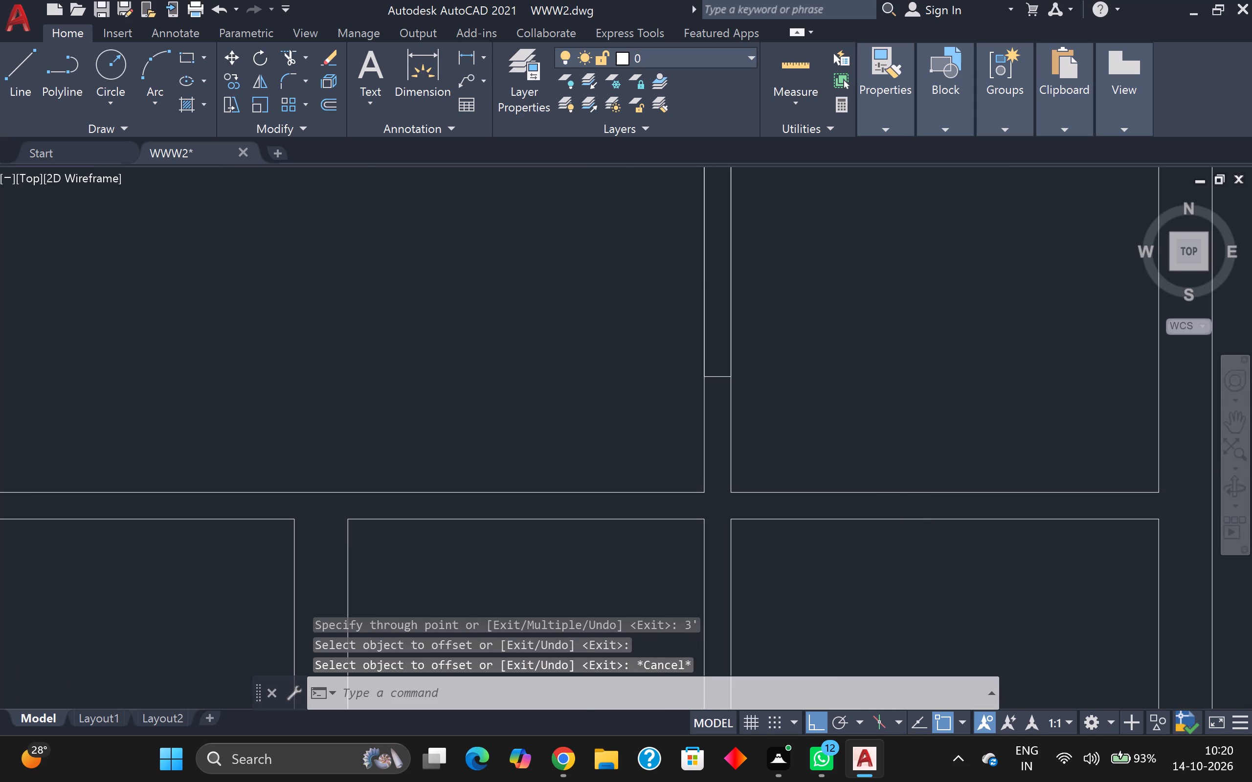
pyautogui.press('l')
pyautogui.press('Return')
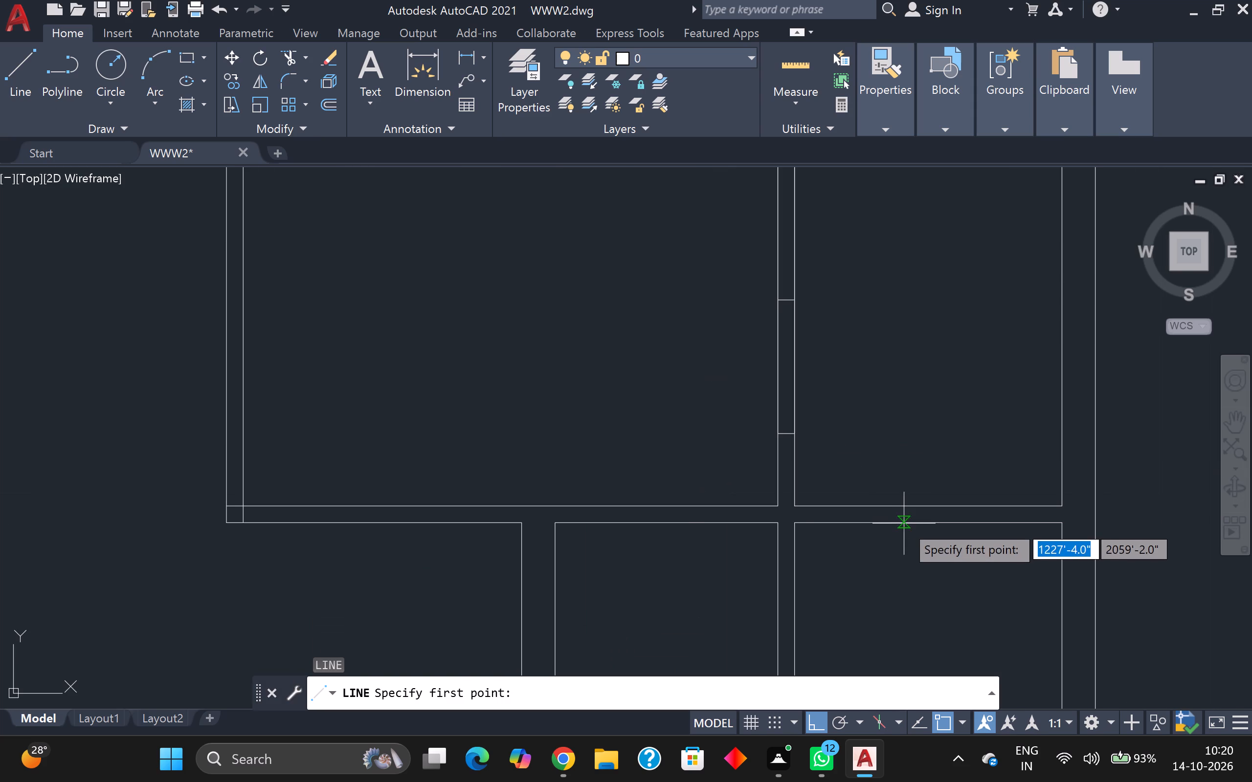
pyautogui.scroll(2, 816, 534)
pyautogui.scroll(-3, 820, 528)
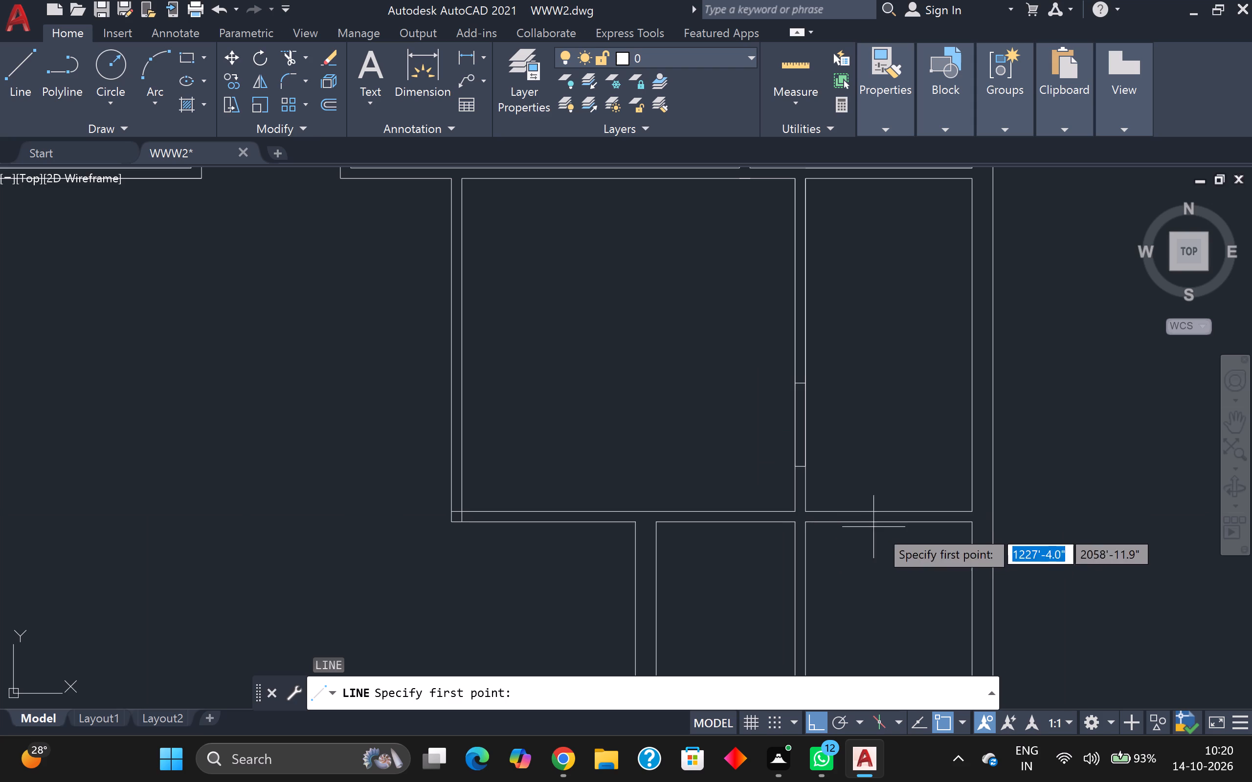
pyautogui.scroll(1, 914, 512)
pyautogui.moveTo(920, 484); pyautogui.dragTo(884, 385, button='middle')
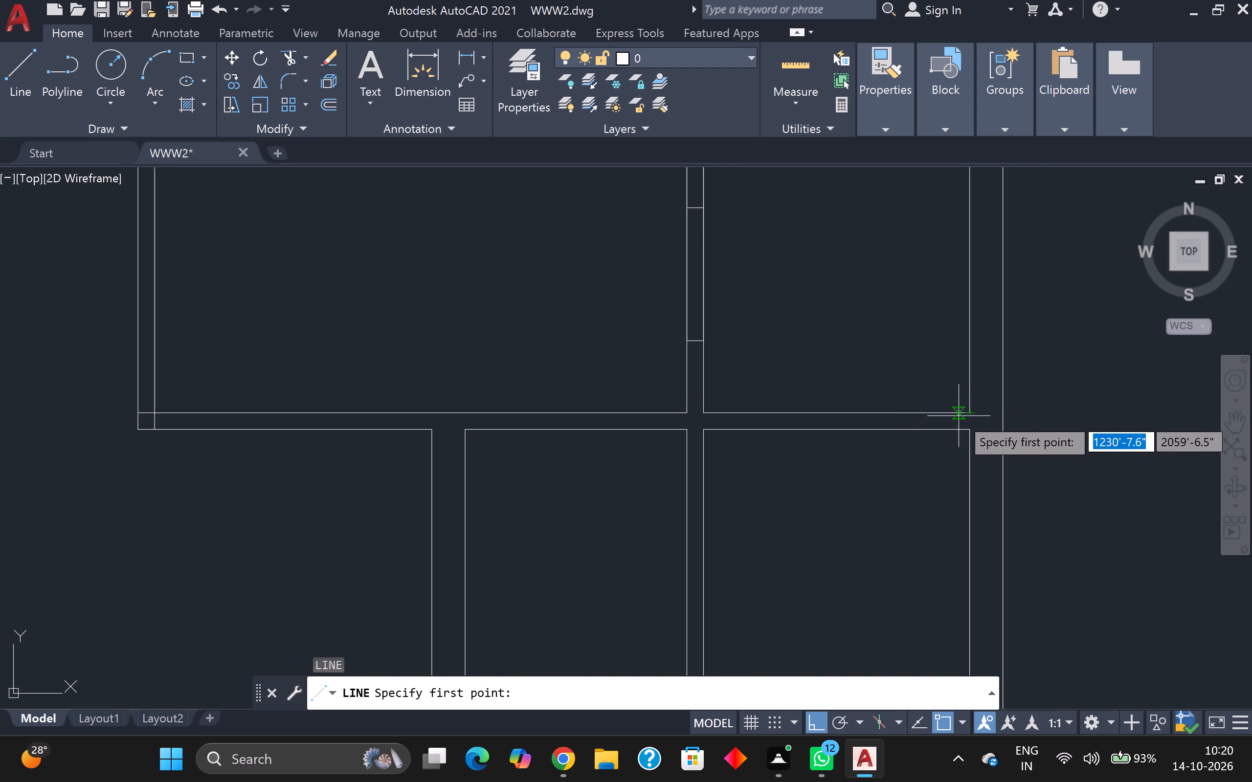
pyautogui.click(964, 416)
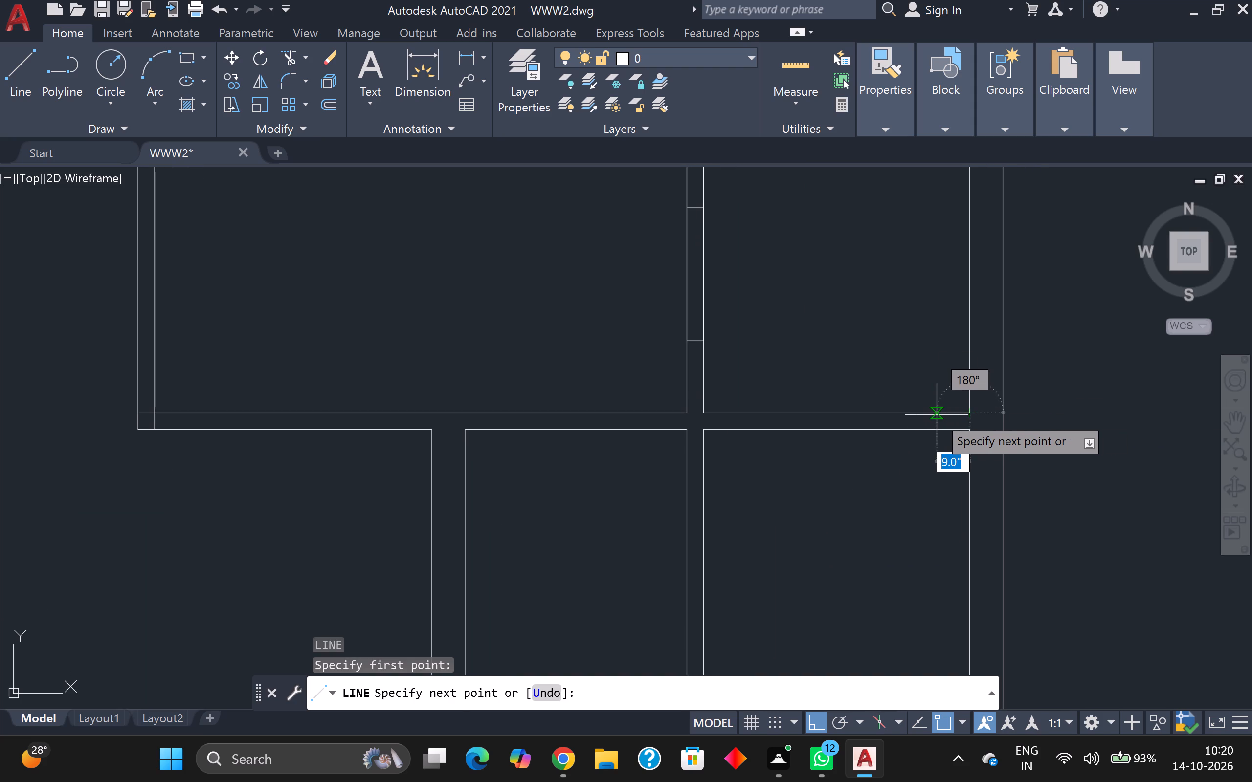
pyautogui.write("1'")
pyautogui.press('Return')
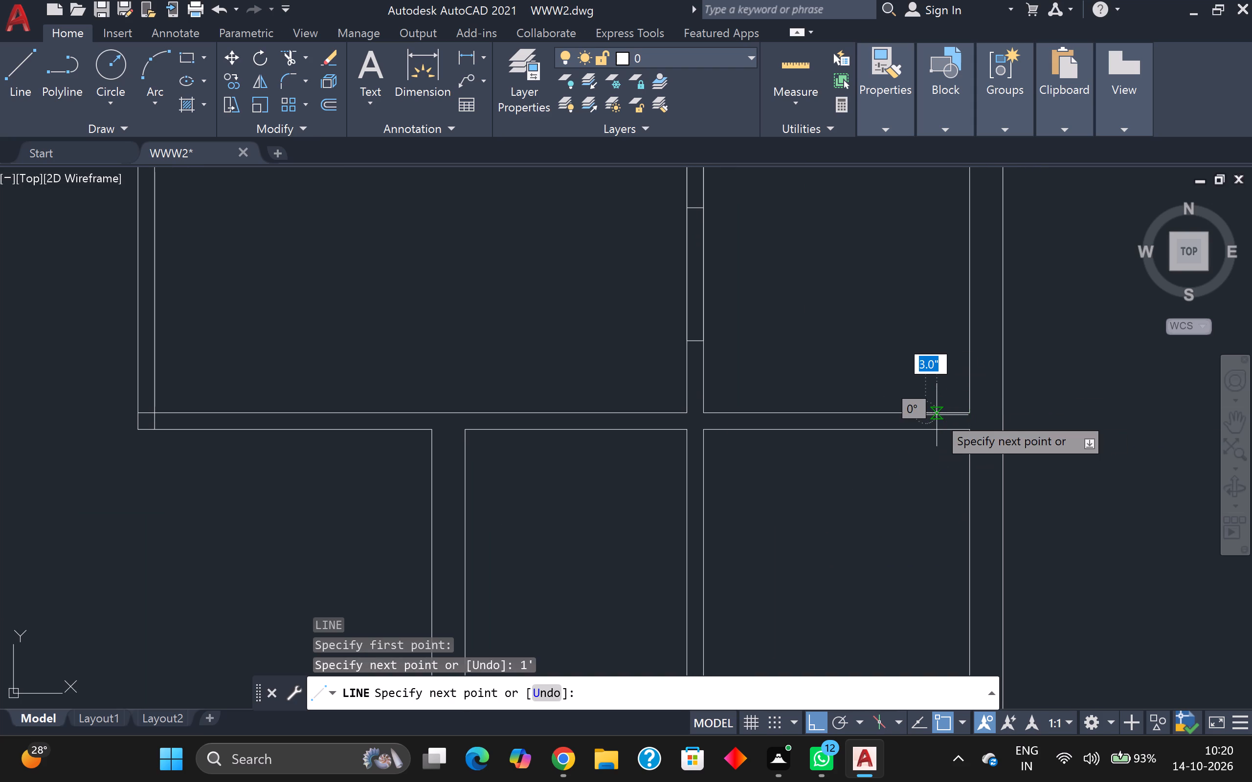
pyautogui.scroll(2, 933, 449)
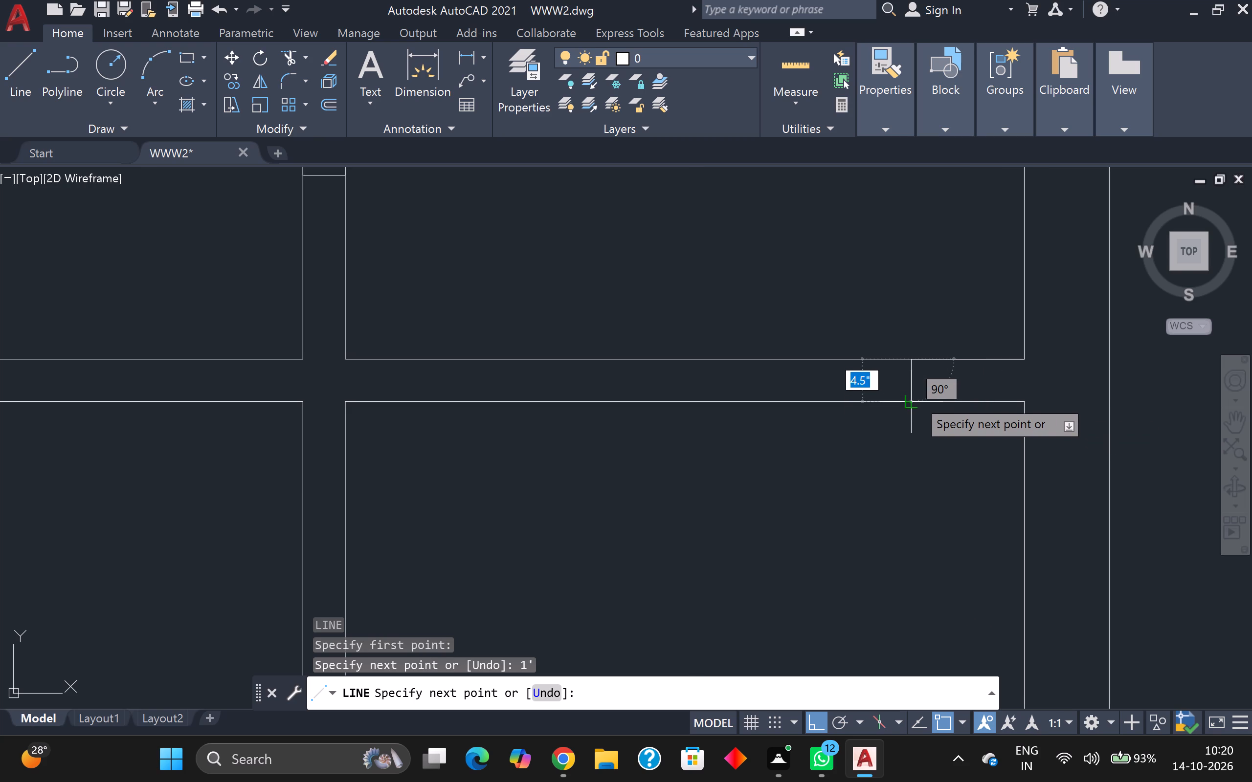
pyautogui.click(916, 398)
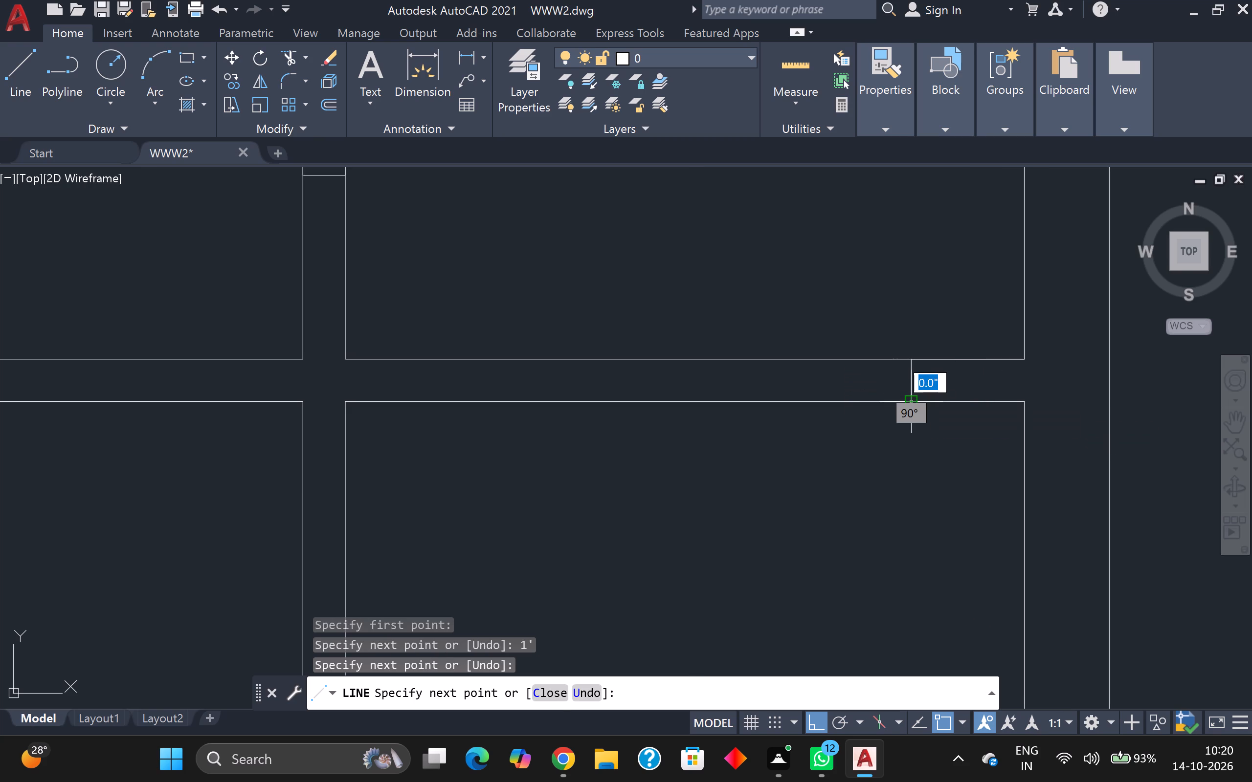
pyautogui.press('Escape')
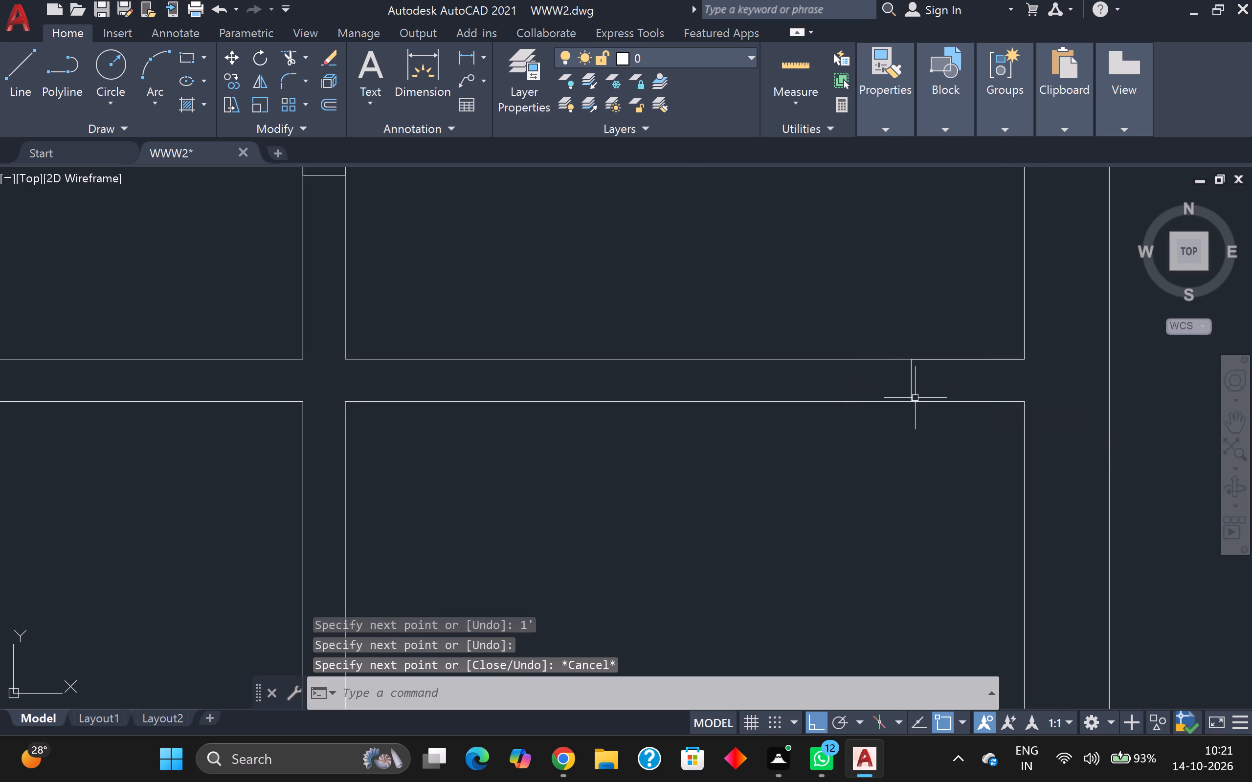
# Offset the short line across the right-hand horizontal partition 3' to the left to mark the opening's other edge.
pyautogui.press('o')
pyautogui.press('Return')
pyautogui.press('Return')
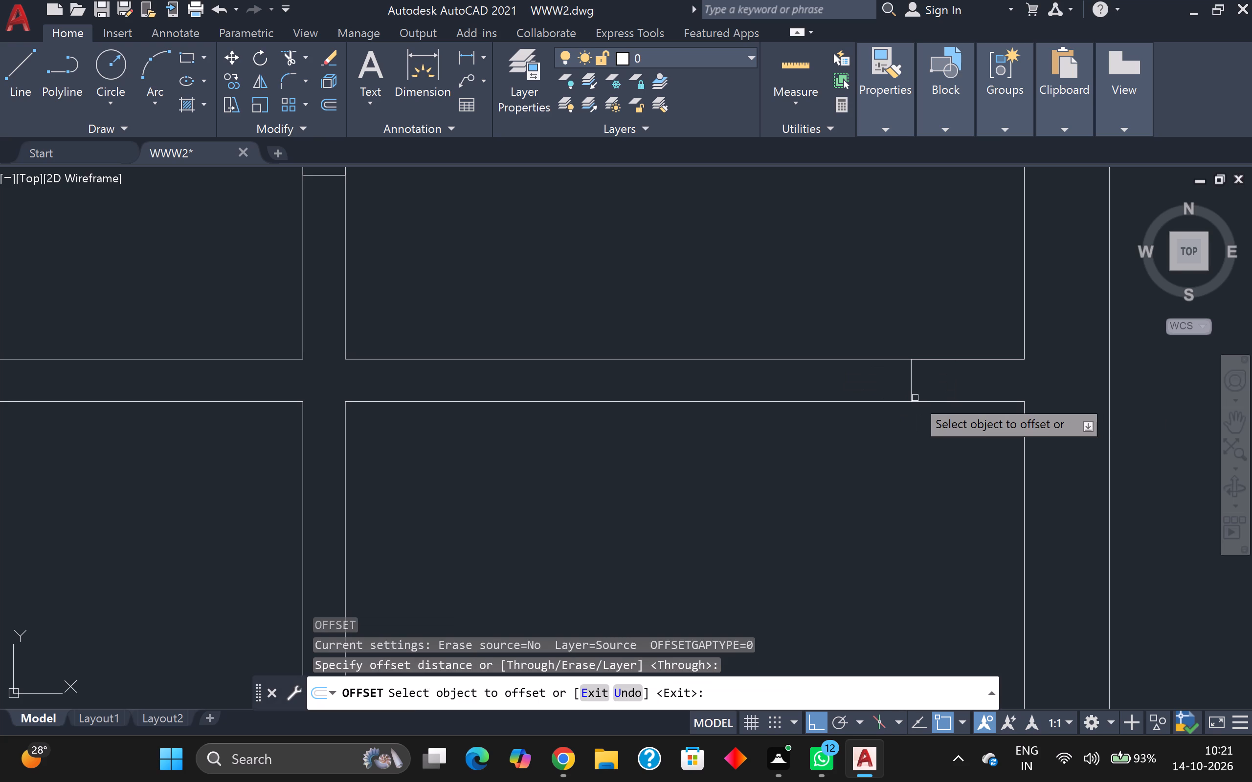
pyautogui.scroll(1, 915, 398)
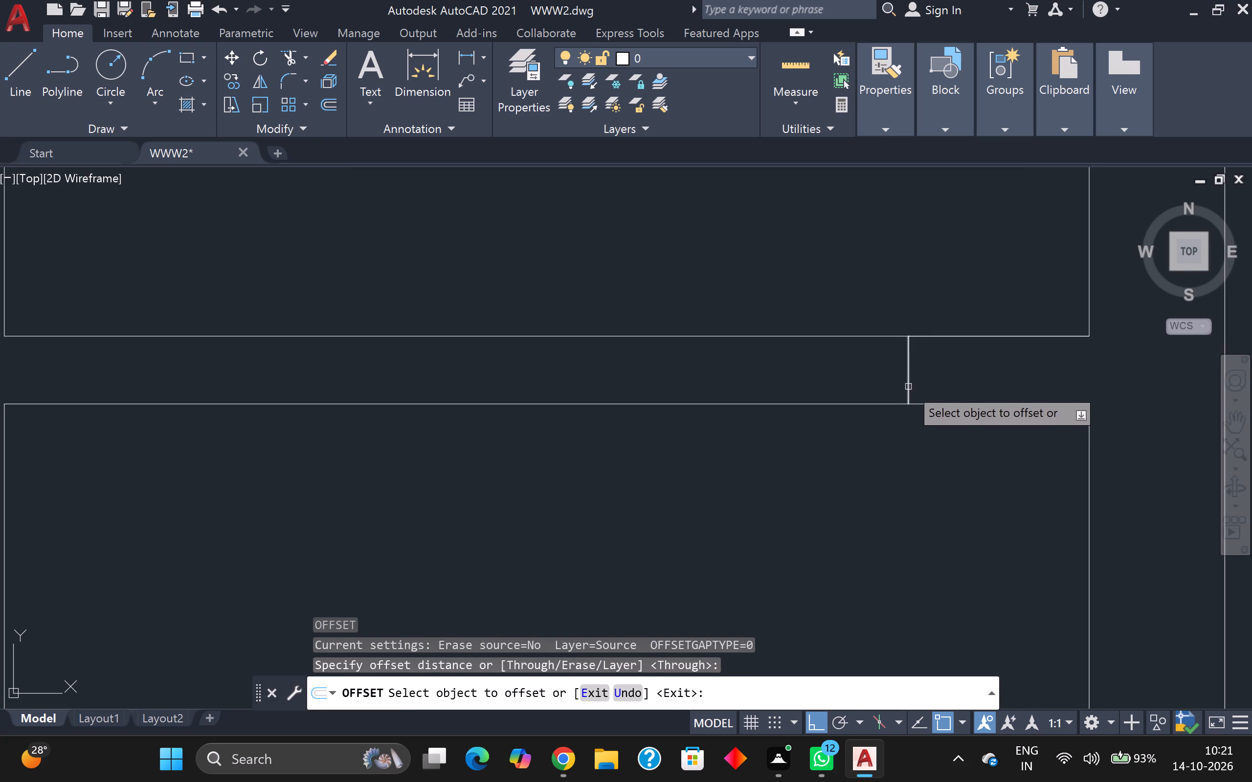
pyautogui.click(908, 386)
pyautogui.write("3'")
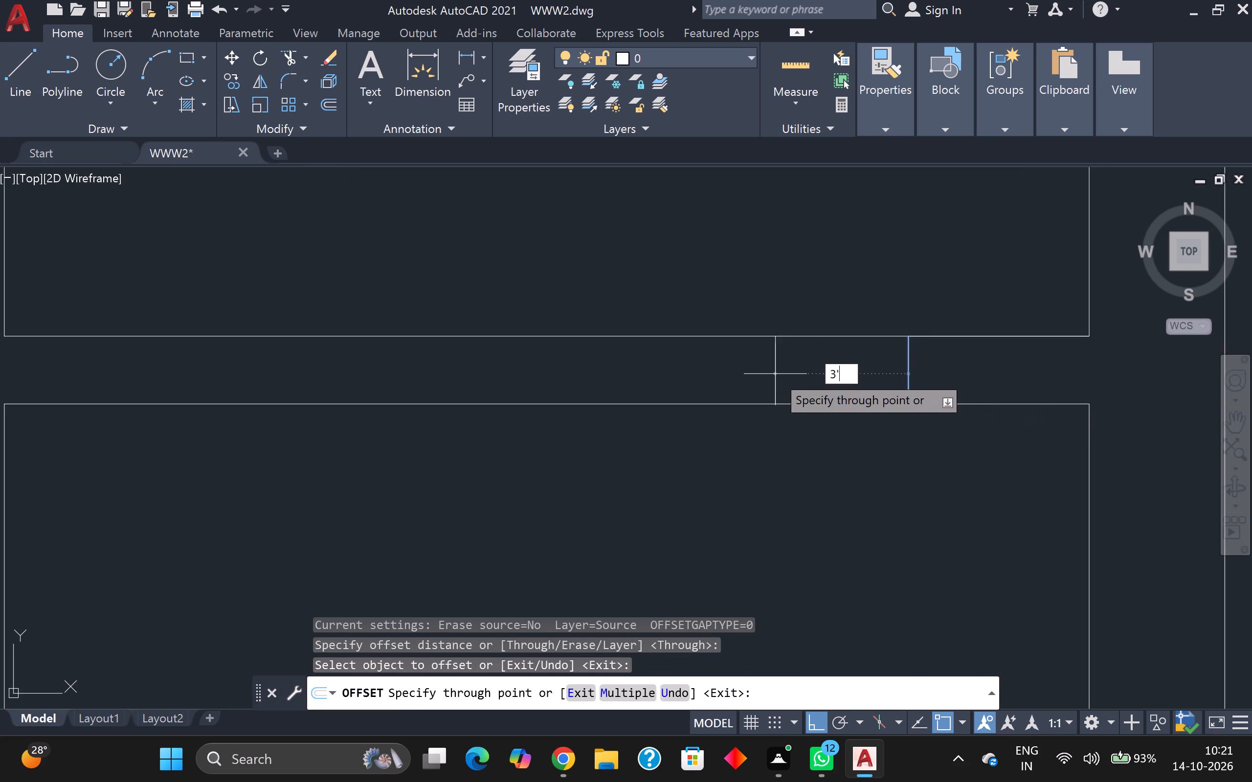
pyautogui.press('Return')
pyautogui.scroll(-4, 776, 374)
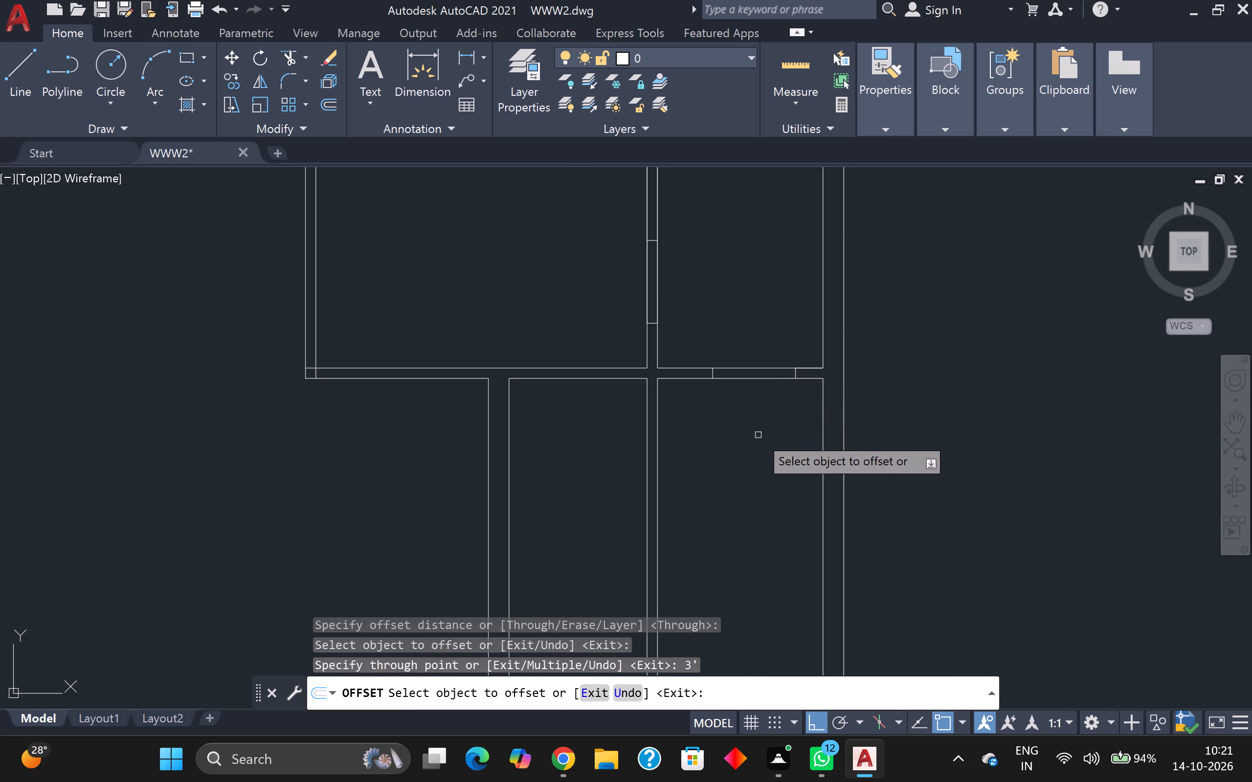
pyautogui.moveTo(758, 435); pyautogui.dragTo(811, 390, button='middle')
pyautogui.scroll(-1, 811, 390)
pyautogui.moveTo(706, 400); pyautogui.dragTo(715, 376, button='middle')
pyautogui.scroll(-1, 727, 444)
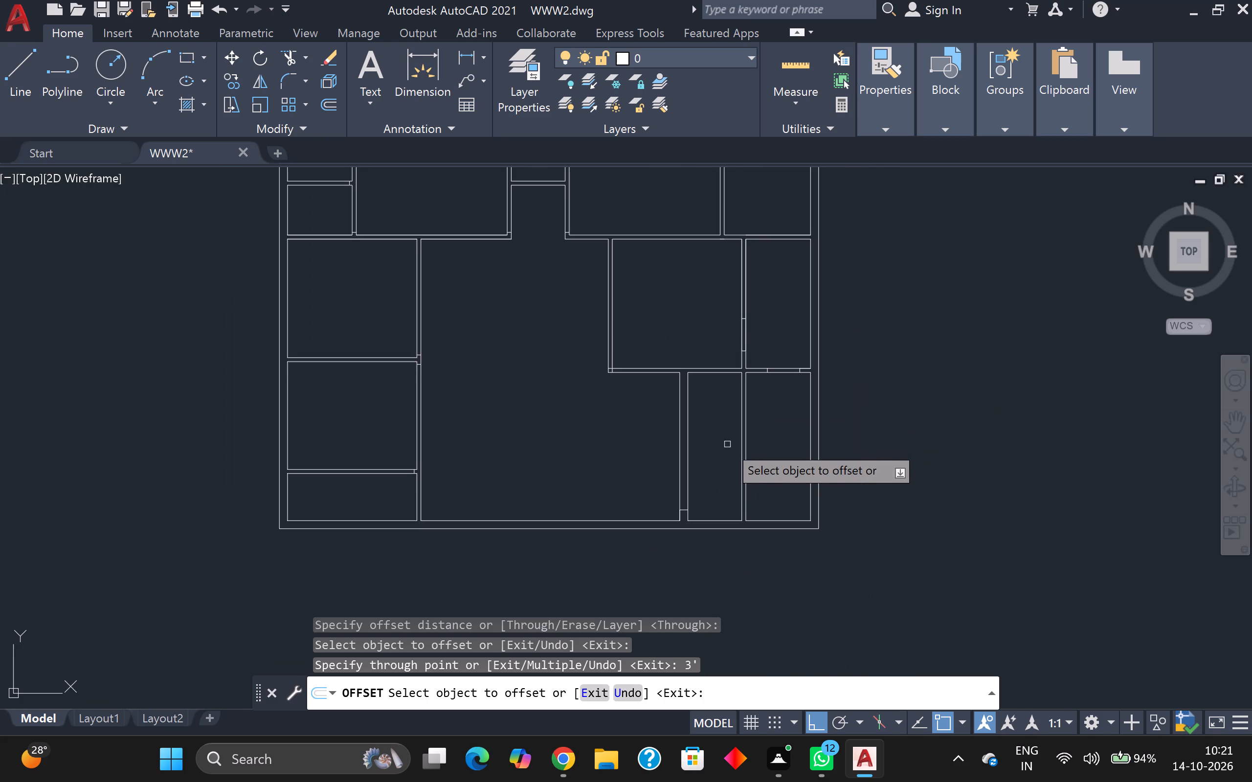
pyautogui.moveTo(648, 553); pyautogui.dragTo(691, 494, button='middle')
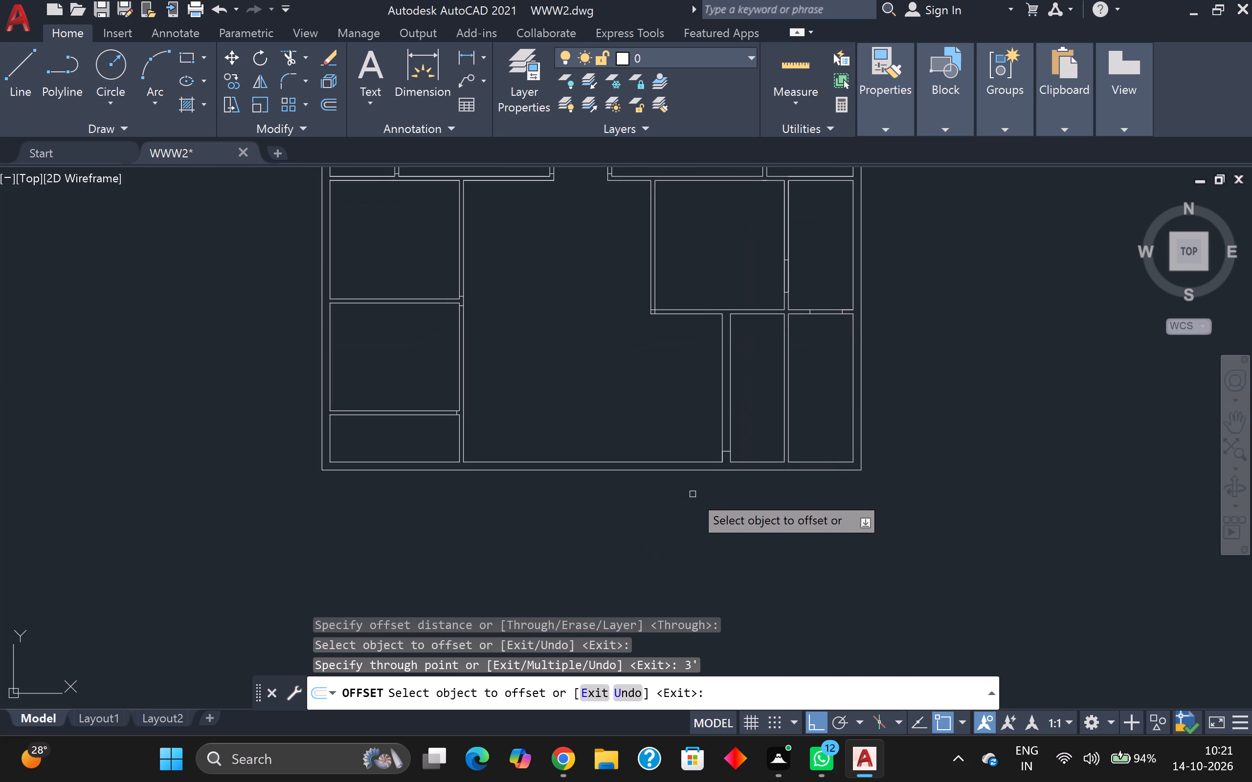
pyautogui.press('Escape')
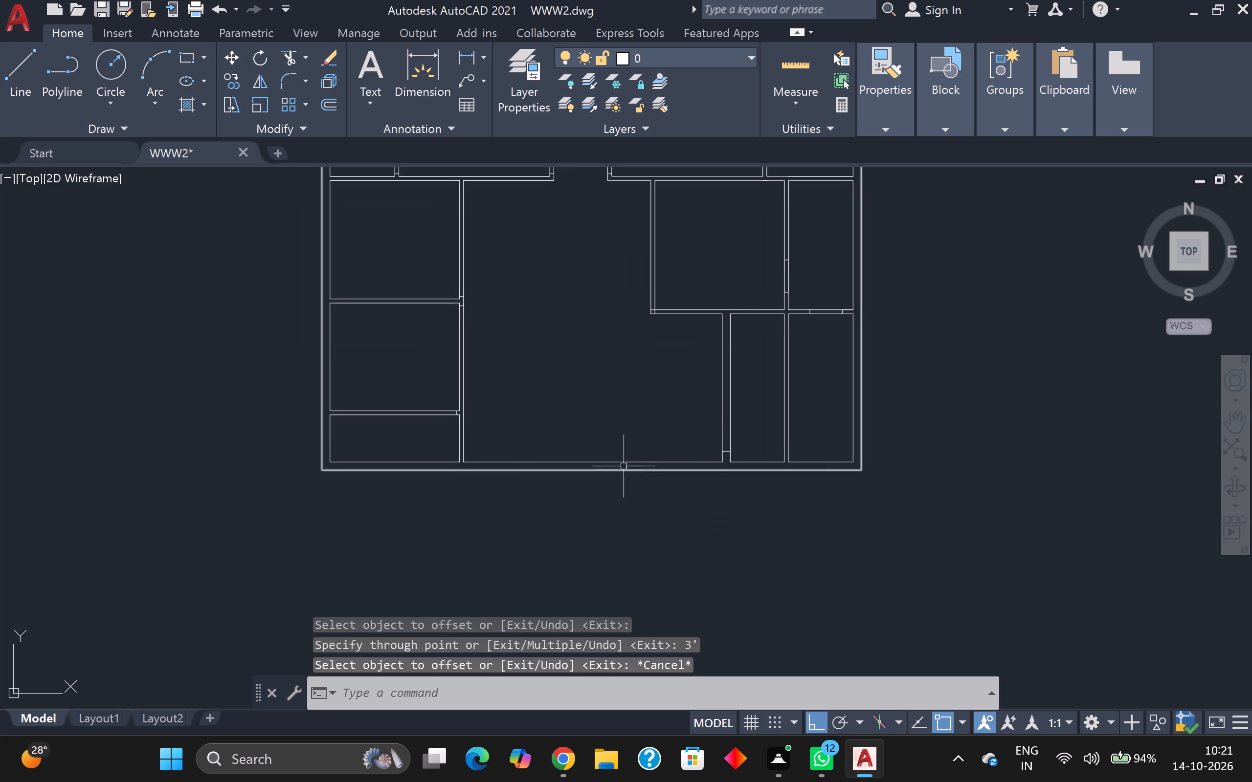
# Draw a line 2' right from the midpoint of the central hall's bottom inner wall line, down to the outer line, then back to its midpoint.
pyautogui.scroll(1, 651, 459)
pyautogui.press('l')
pyautogui.press('Return')
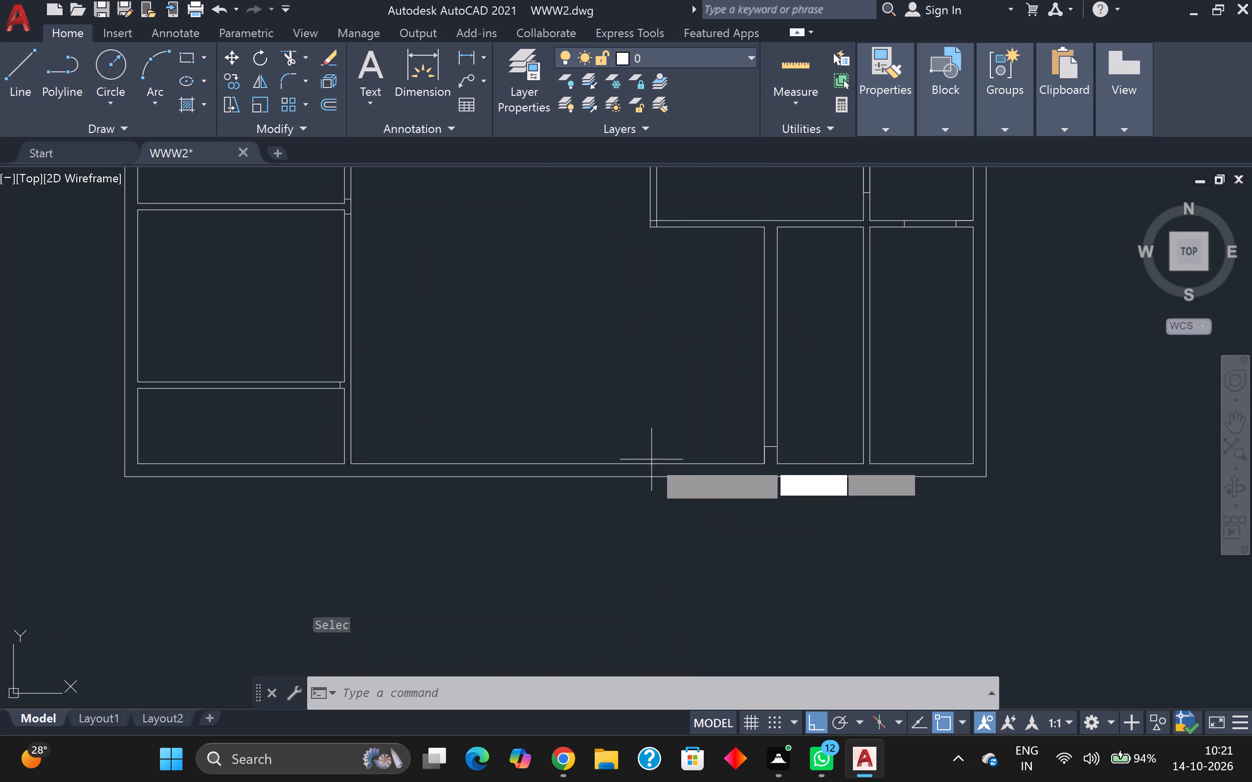
pyautogui.click(562, 464)
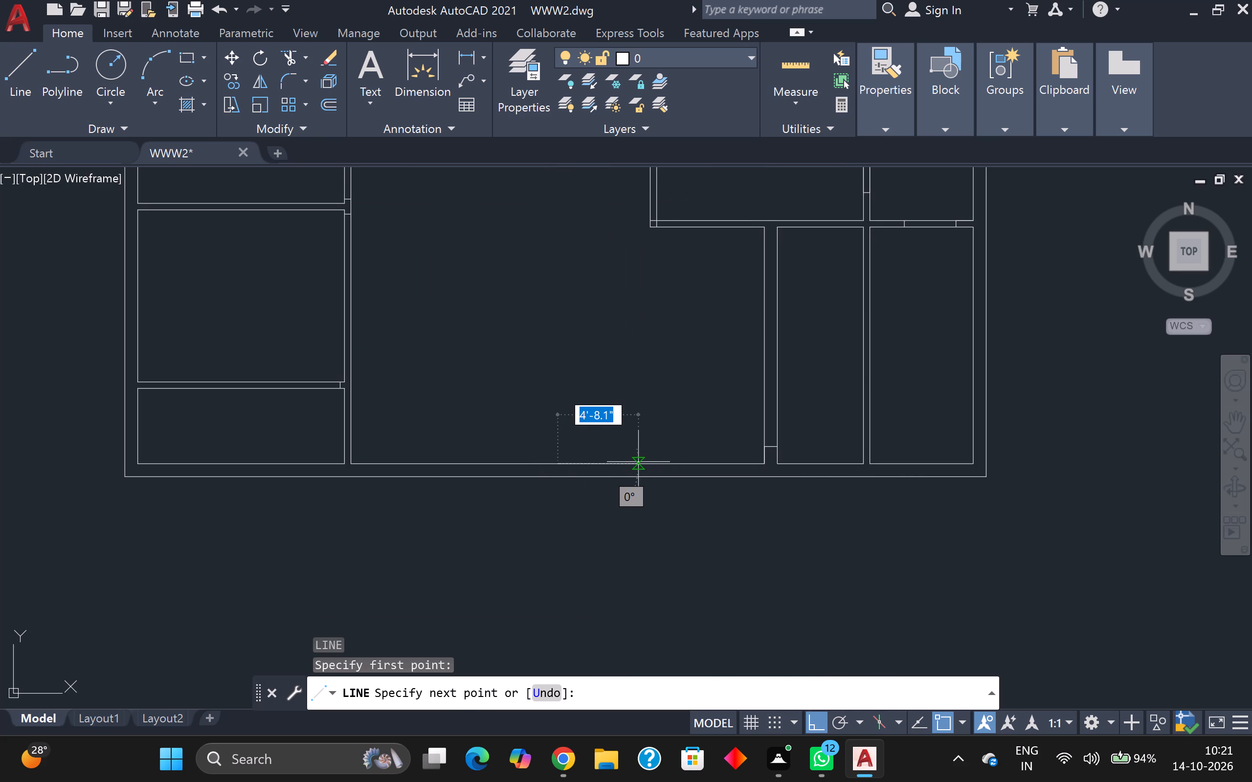
pyautogui.write("2'")
pyautogui.press('Return')
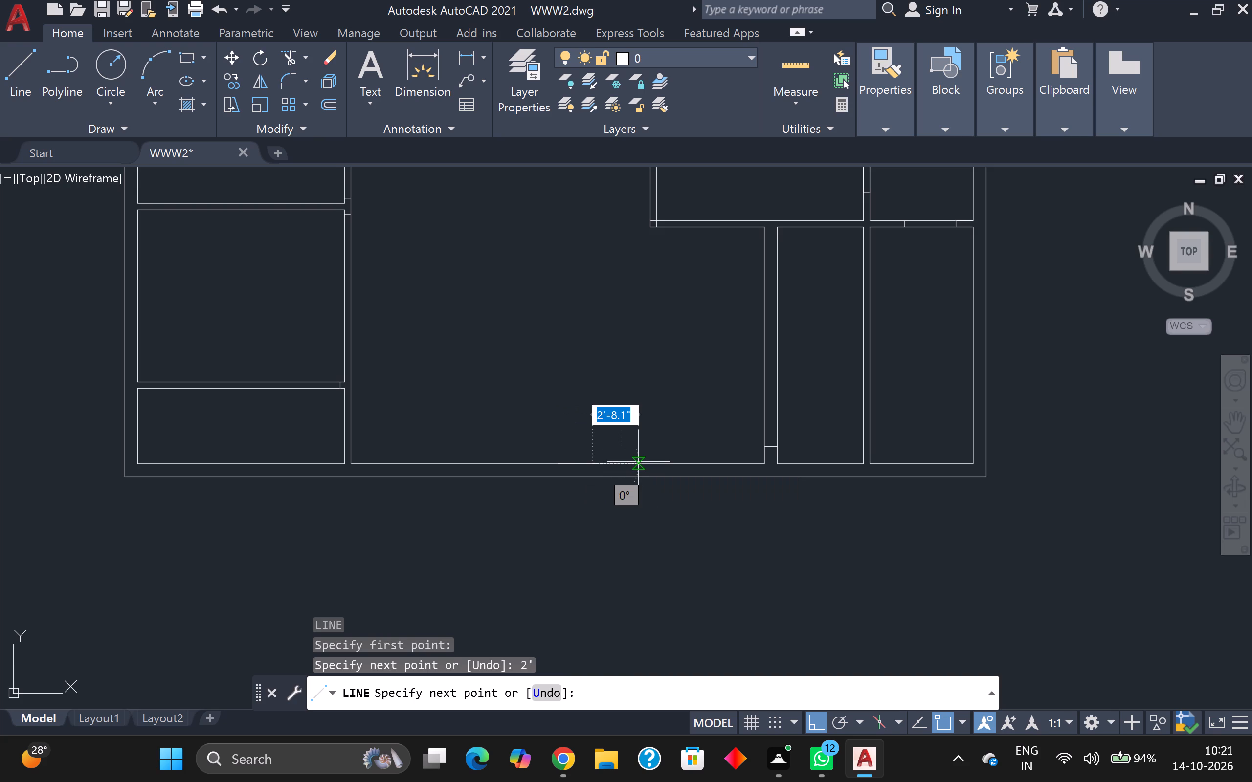
pyautogui.scroll(2, 706, 492)
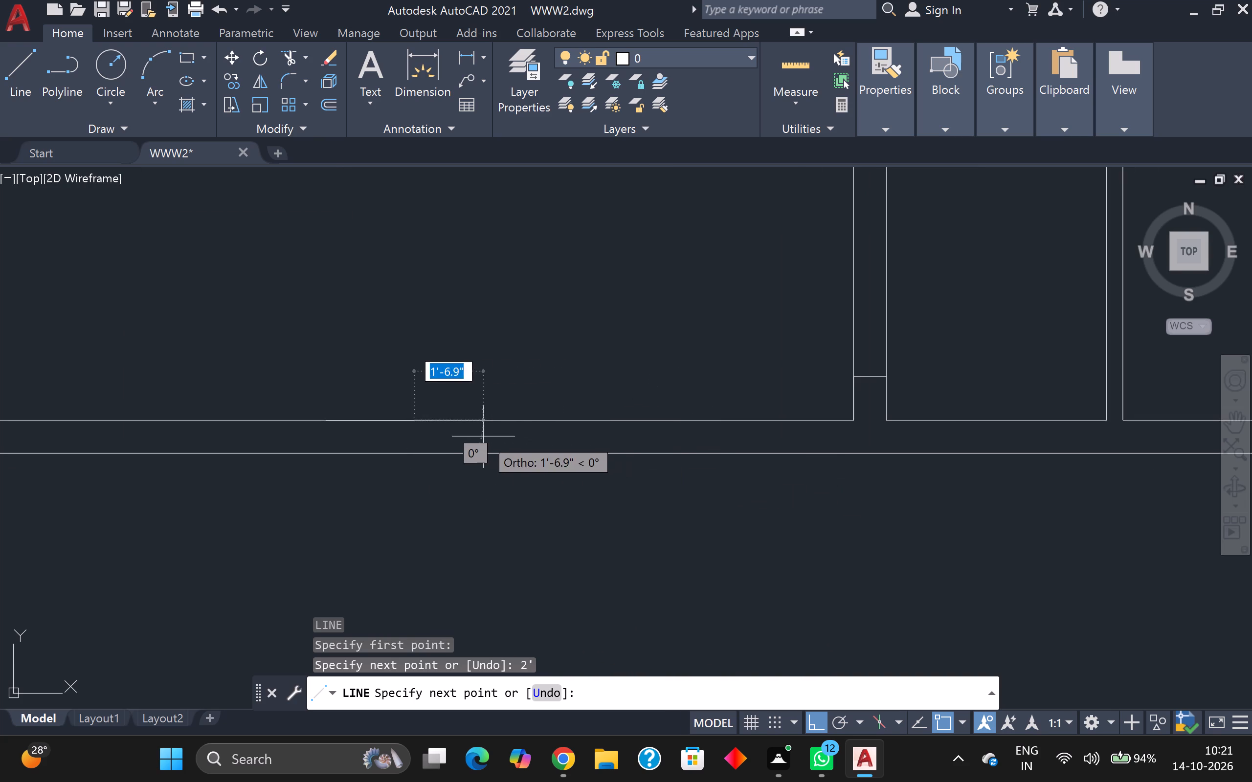
pyautogui.scroll(2, 419, 437)
pyautogui.moveTo(419, 441); pyautogui.dragTo(594, 400, button='middle')
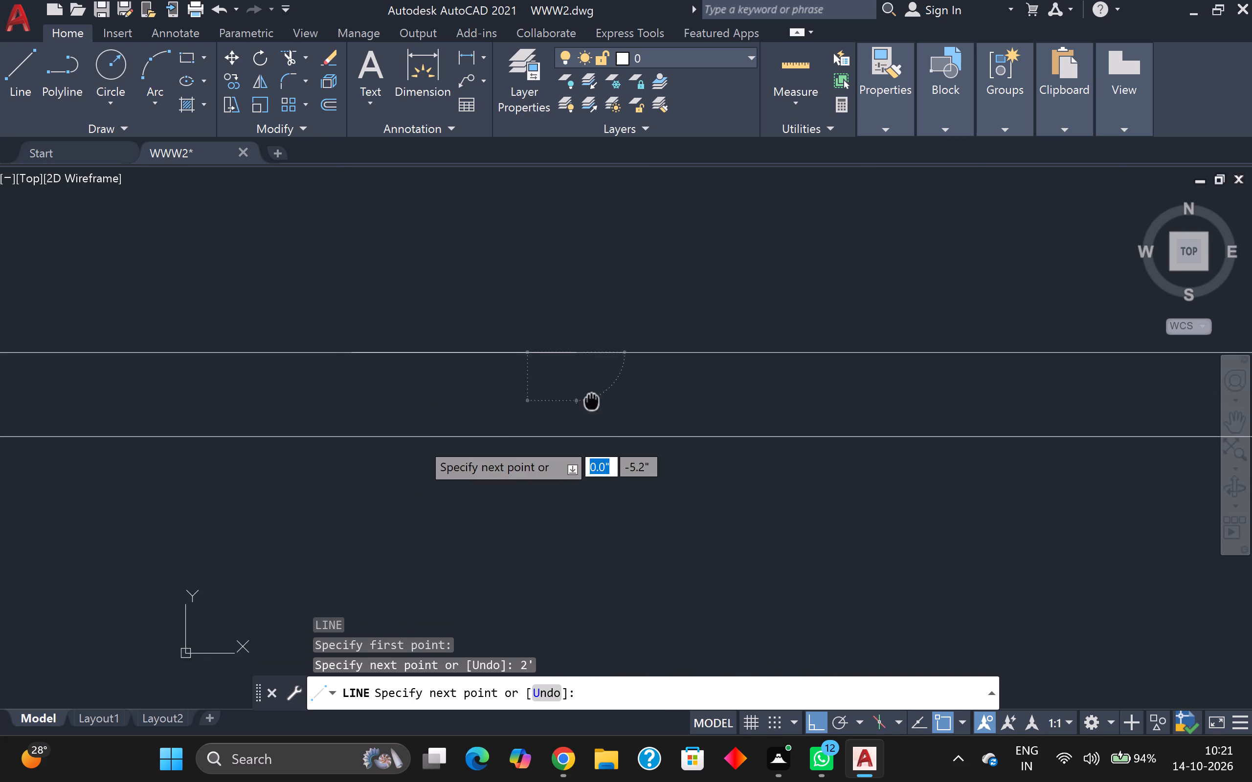
pyautogui.moveTo(594, 400); pyautogui.dragTo(597, 400, button='middle')
pyautogui.click(578, 435)
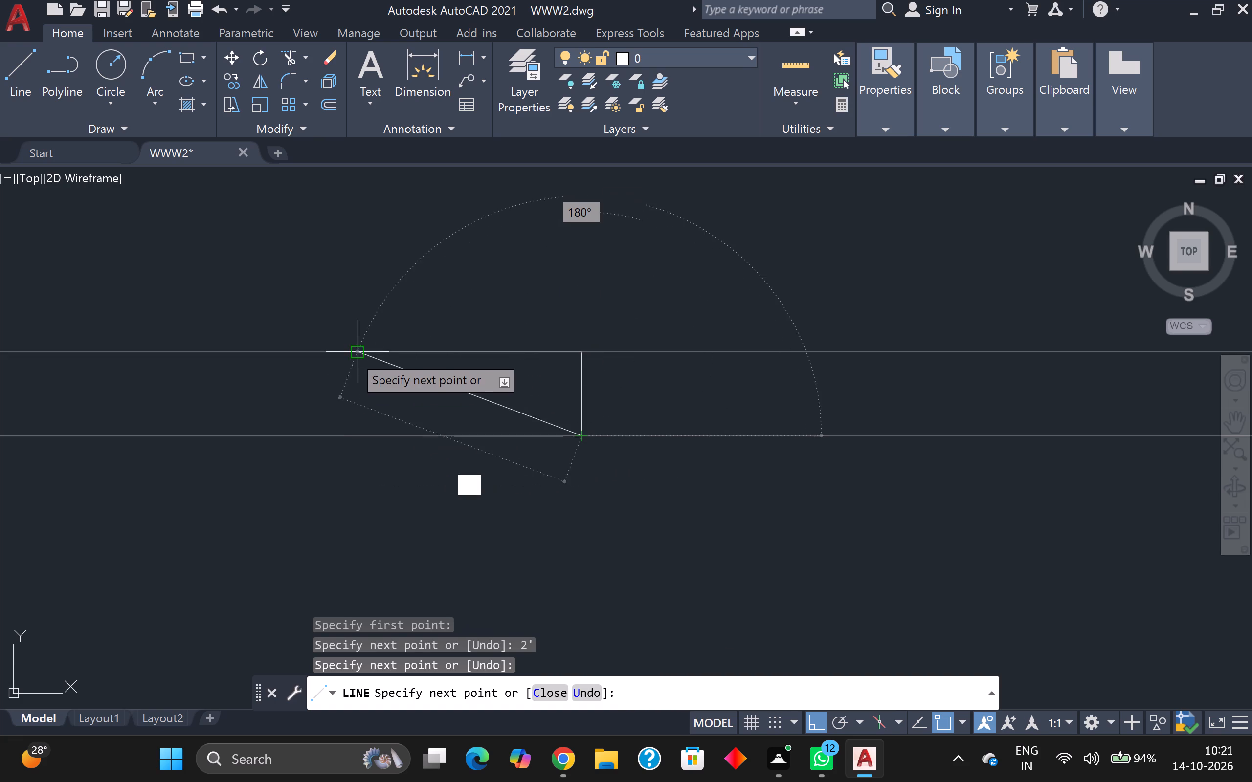
pyautogui.click(340, 440)
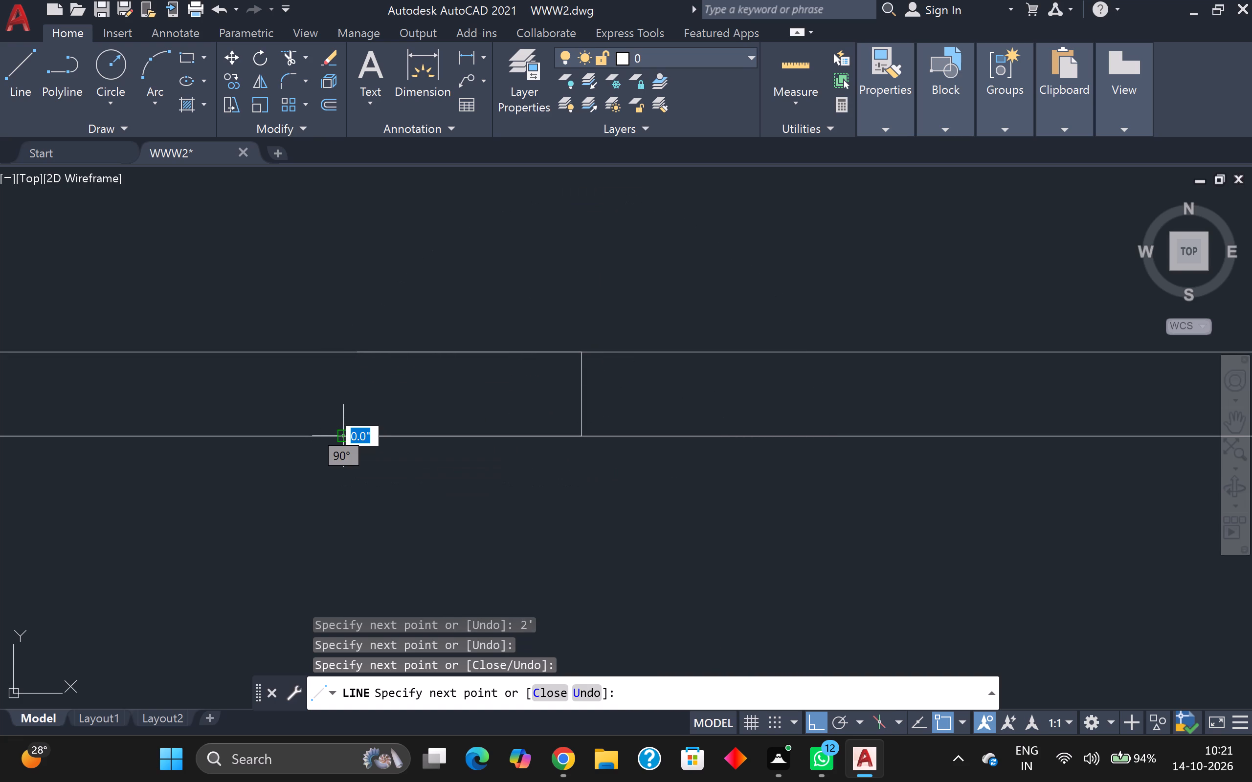
pyautogui.press('Escape')
# Draw a line 2' left from the outer bottom wall line's midpoint, up to the inner line, then right to the existing line's endpoint.
pyautogui.press('l')
pyautogui.press('Return')
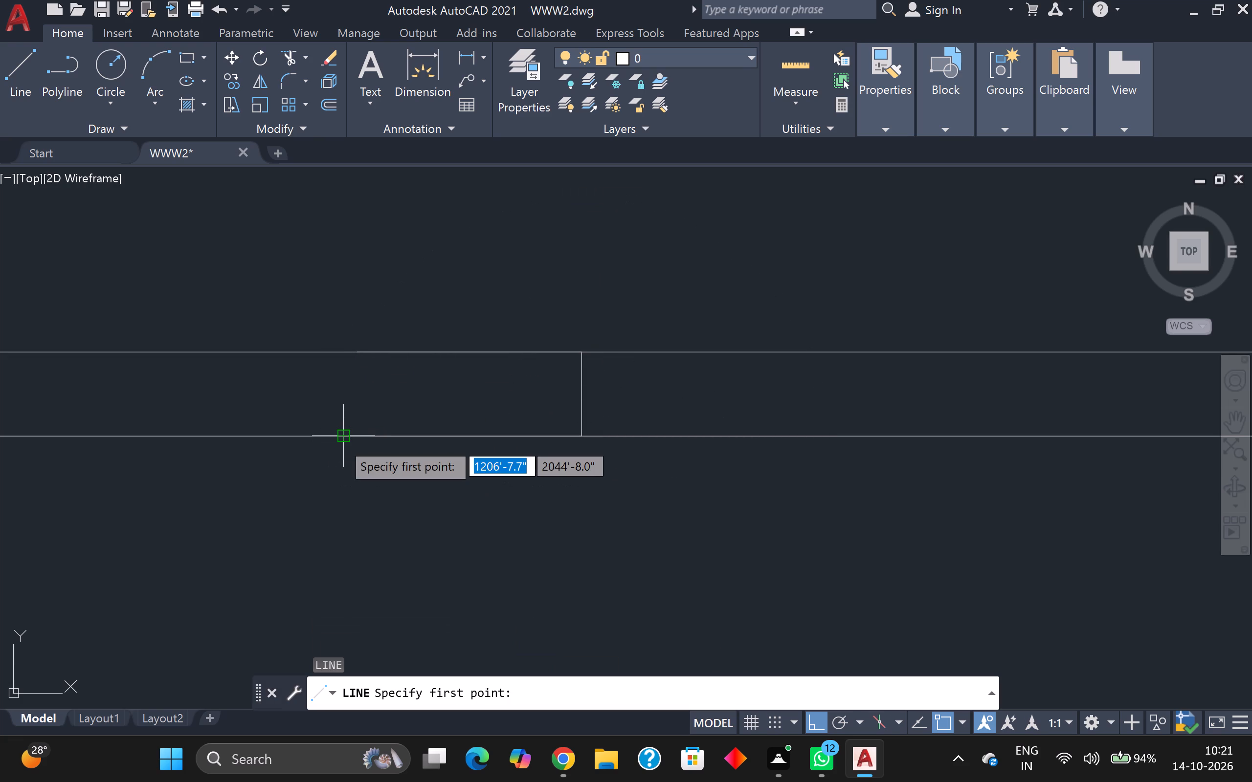
pyautogui.moveTo(328, 411); pyautogui.dragTo(492, 421, button='middle')
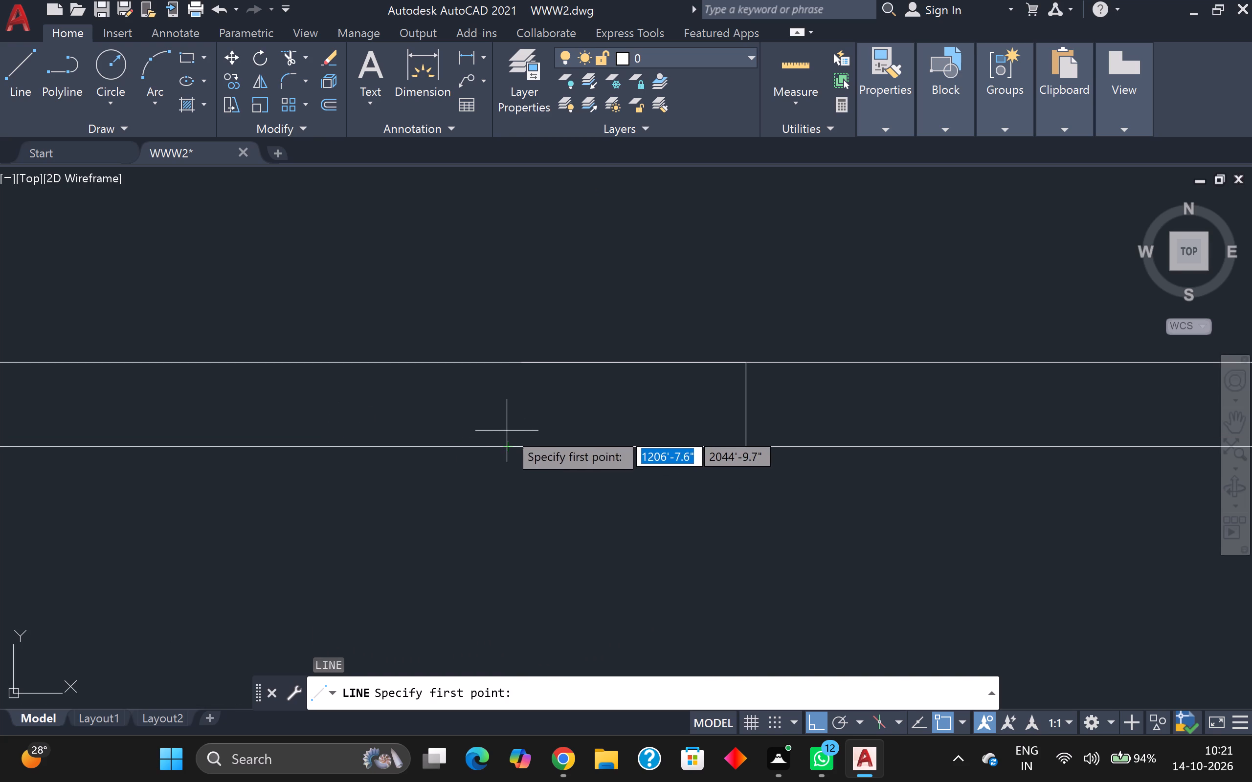
pyautogui.click(510, 443)
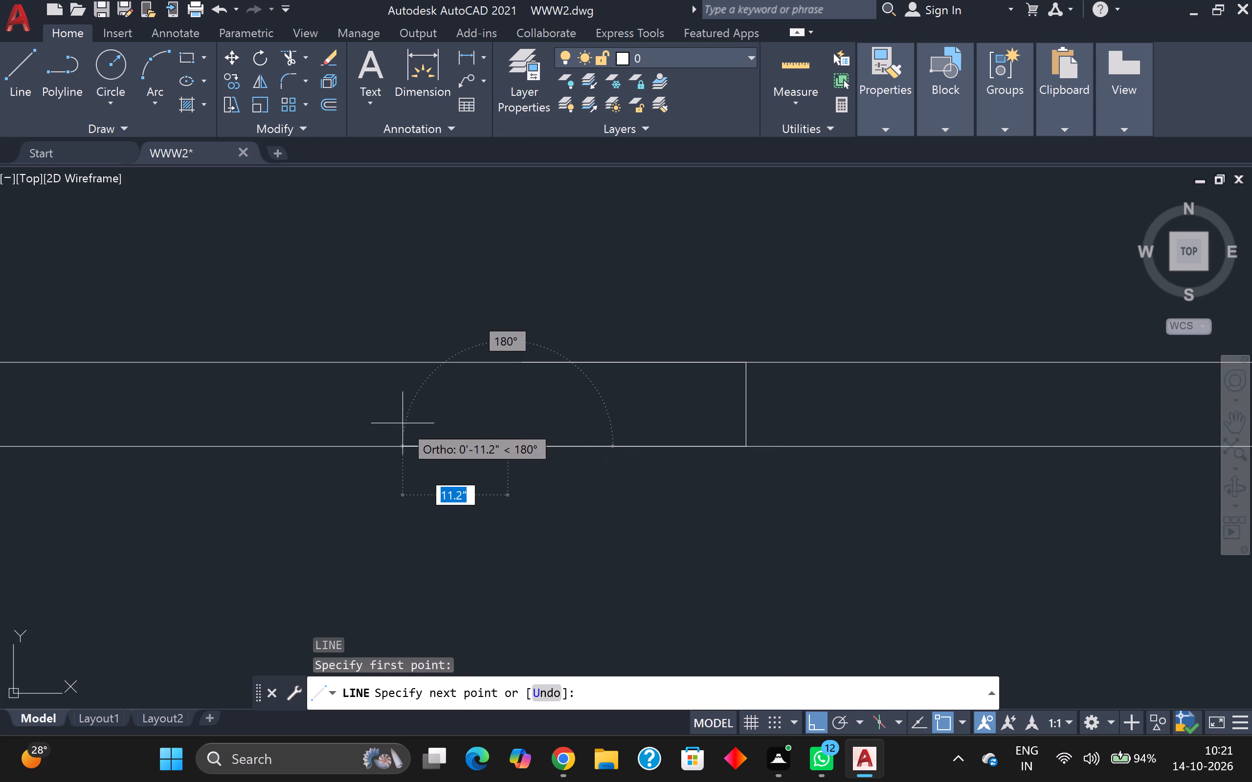
pyautogui.write("2'")
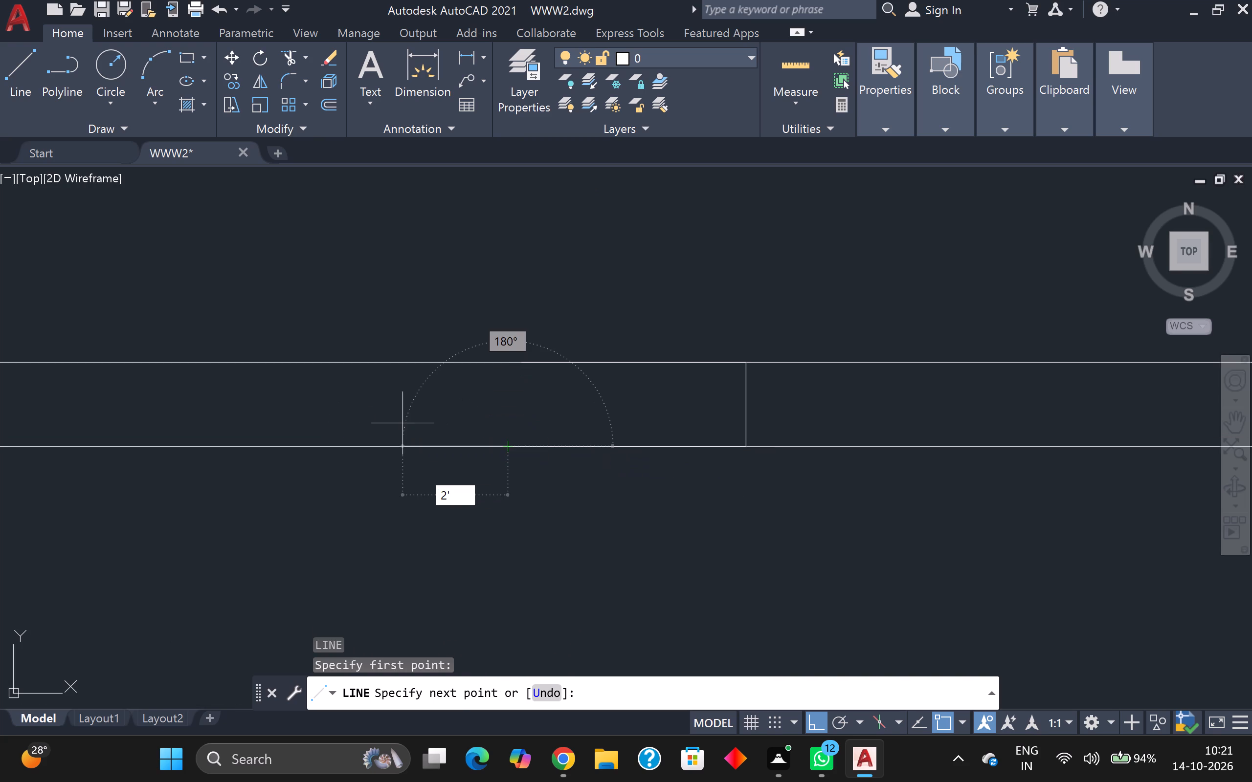
pyautogui.press('Return')
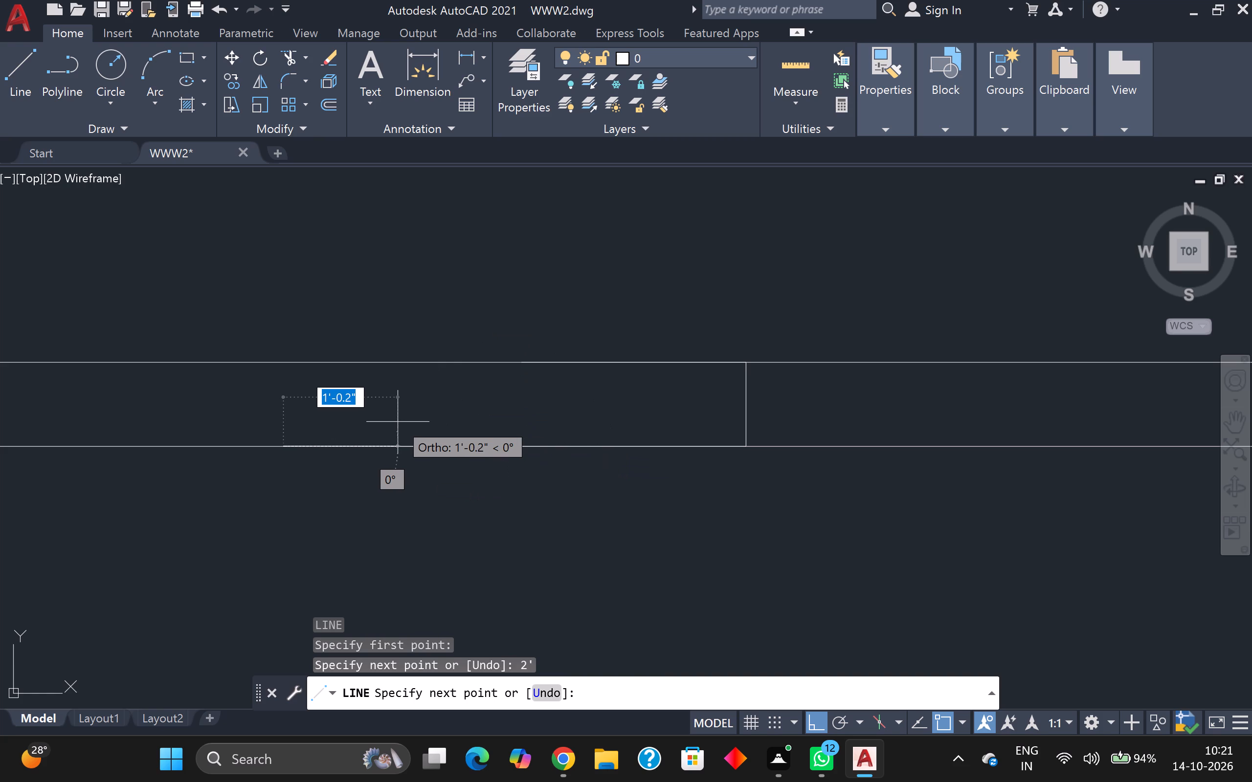
pyautogui.click(285, 358)
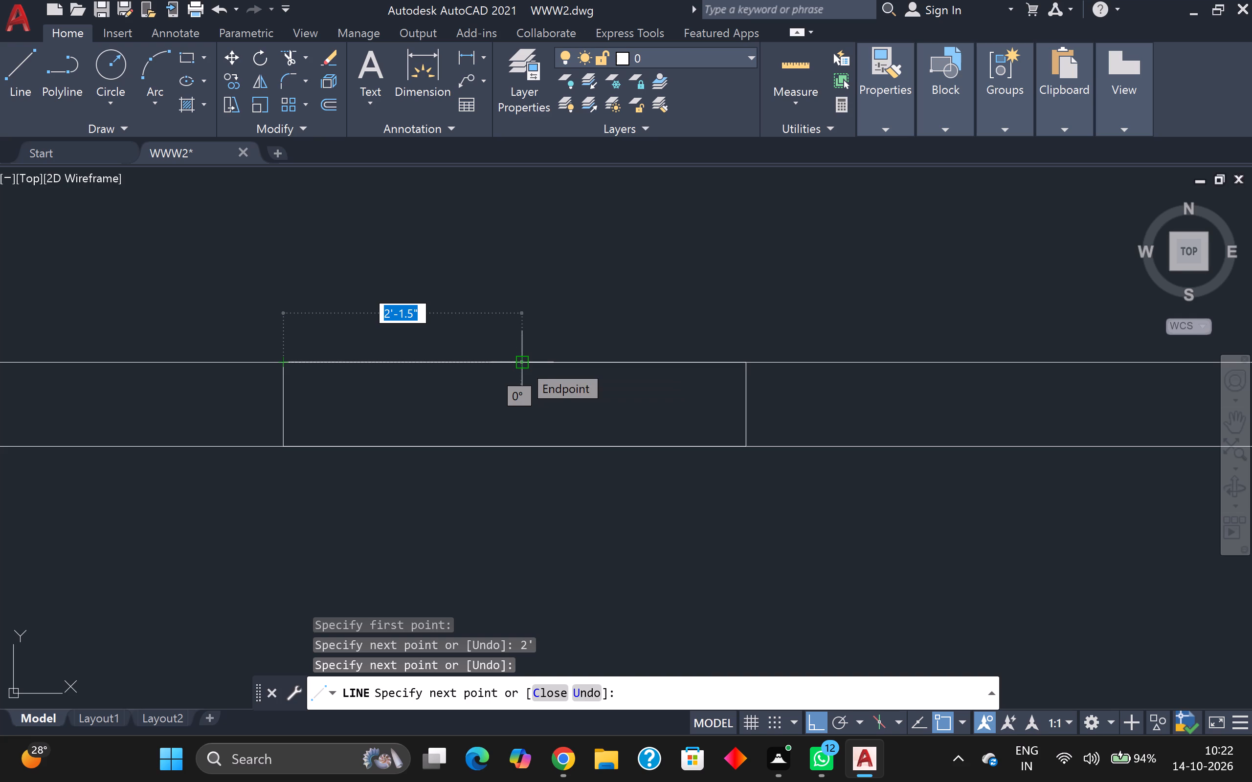
pyautogui.click(522, 363)
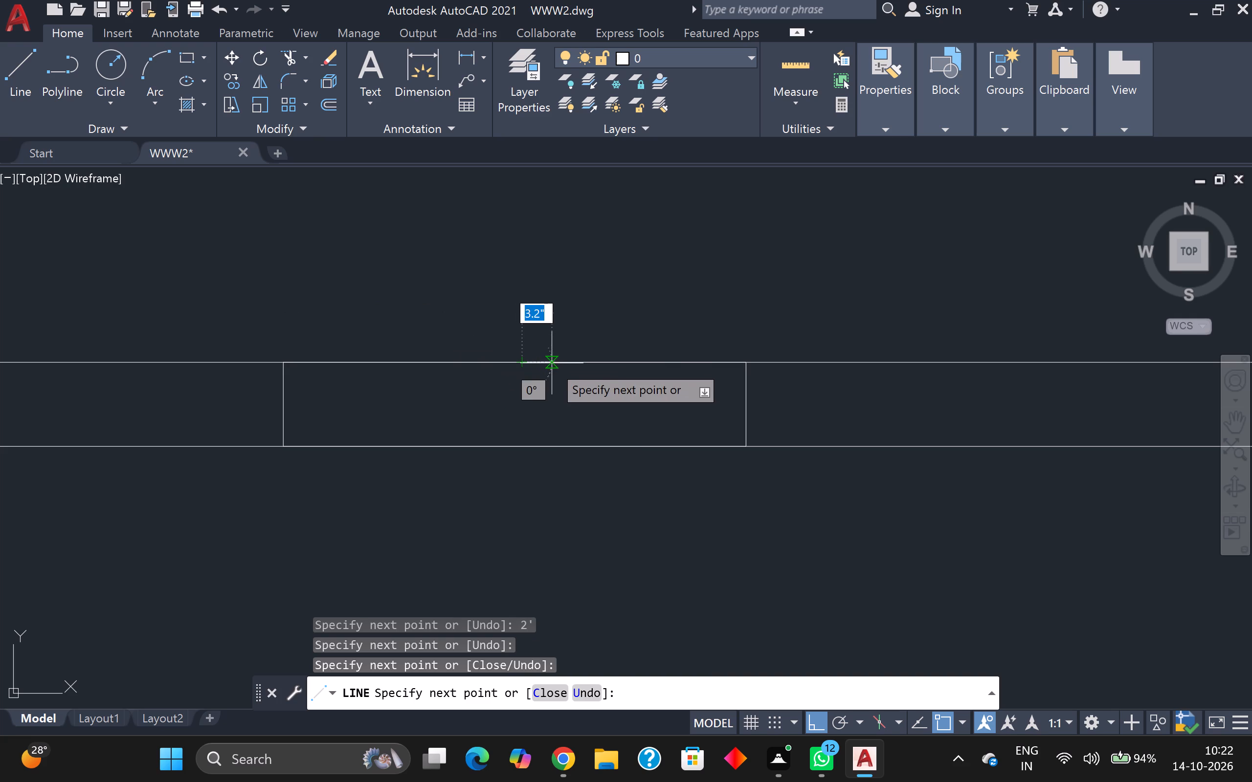
pyautogui.press('Escape')
# Trim all bottom wall lines between the two short cross lines to open the central hall's entrance.
pyautogui.scroll(-2, 552, 364)
pyautogui.scroll(-1, 596, 403)
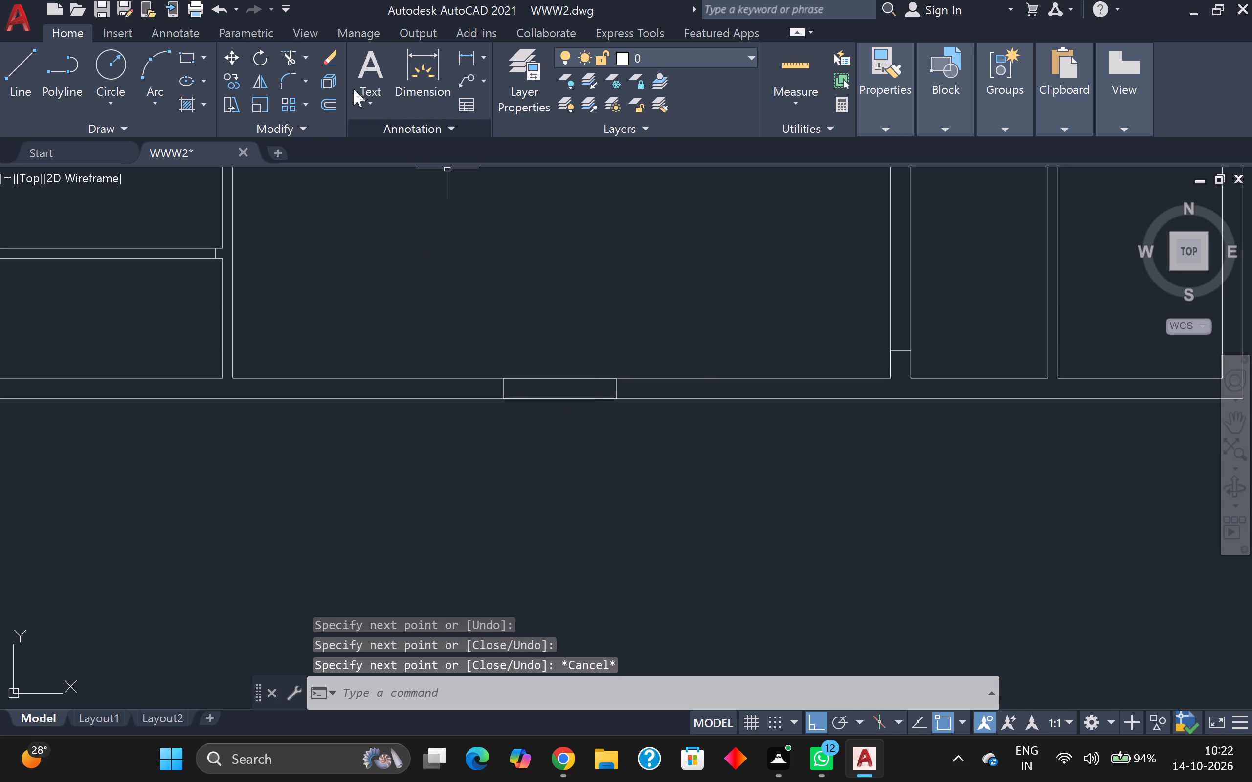
pyautogui.click(289, 56)
pyautogui.click(559, 324)
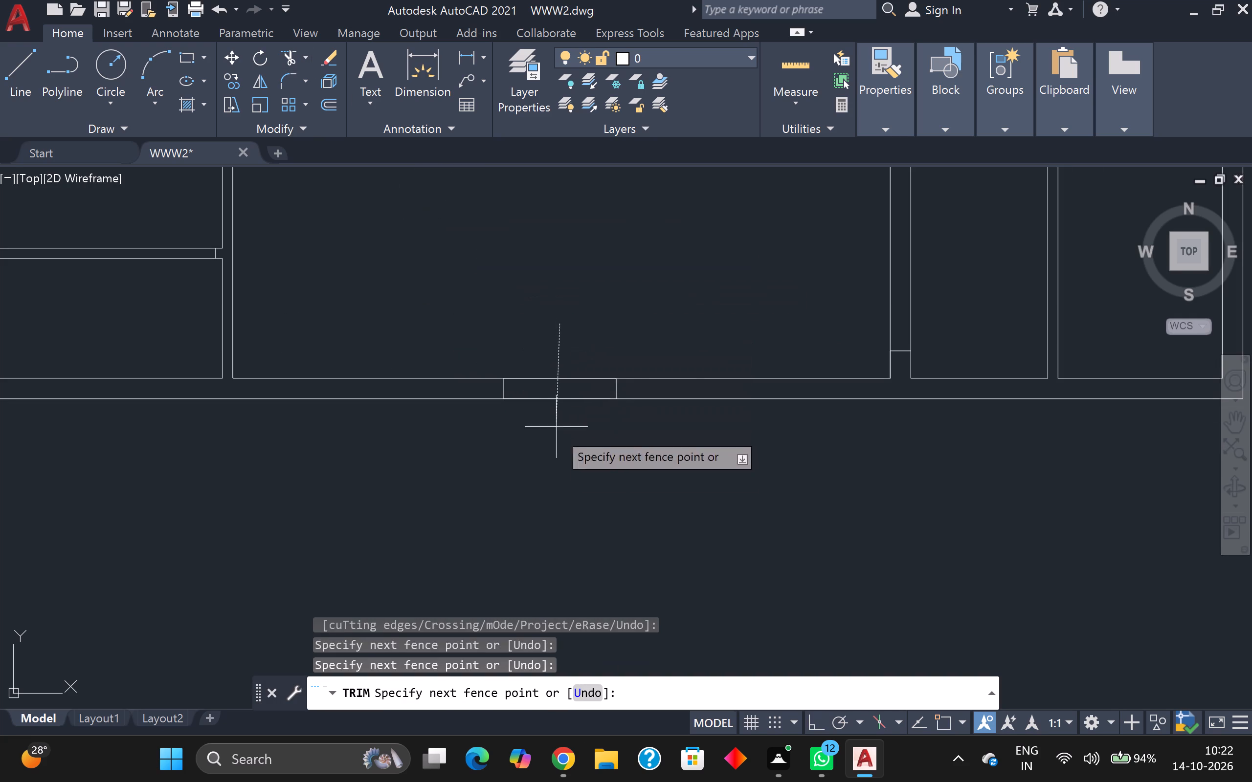
pyautogui.click(559, 465)
pyautogui.click(581, 346)
pyautogui.click(585, 416)
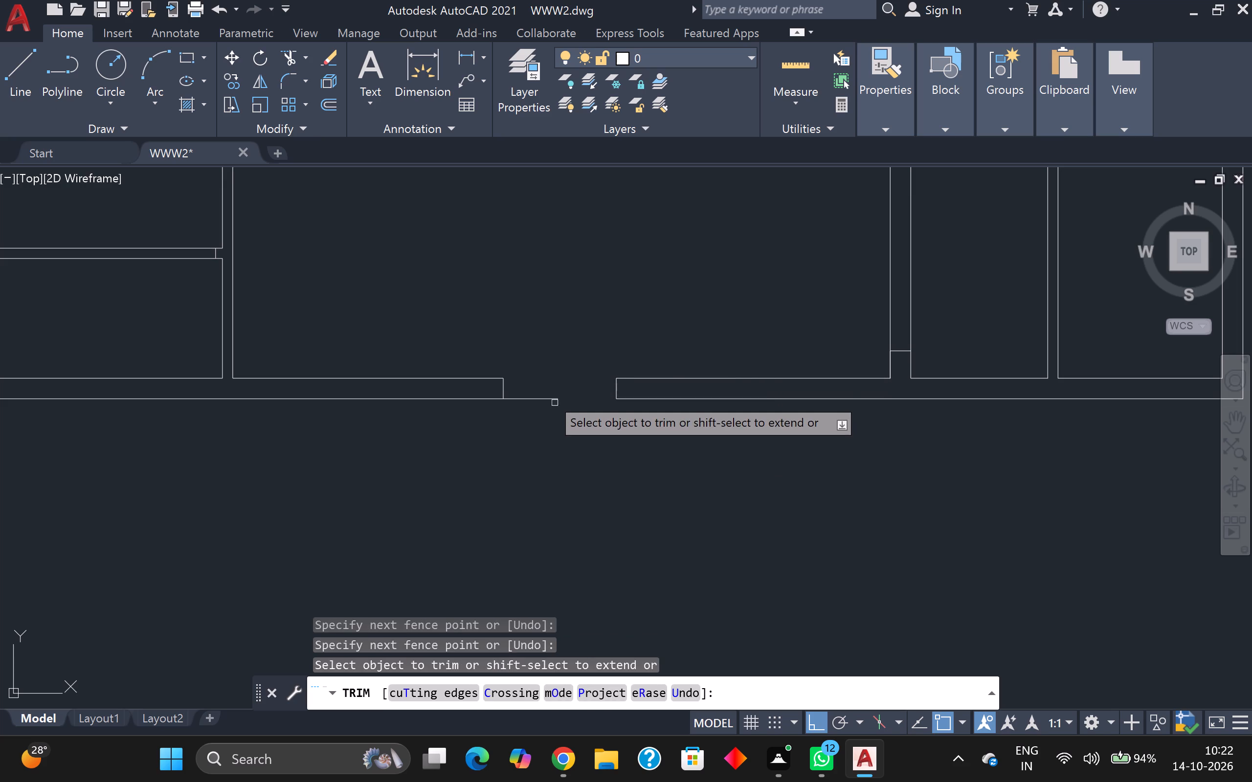
pyautogui.moveTo(545, 392); pyautogui.dragTo(546, 397)
pyautogui.click(546, 409)
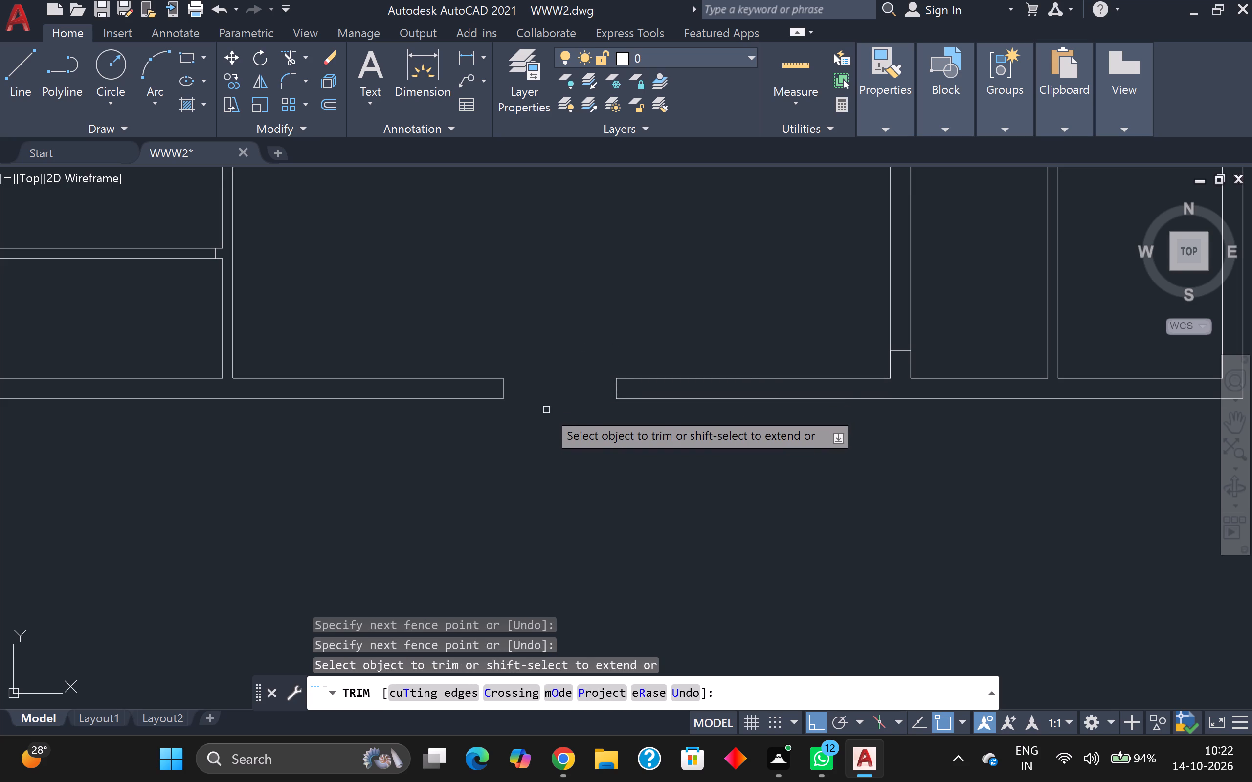
# Measure the width of the entrance opening in the bottom wall.
pyautogui.scroll(-3, 546, 410)
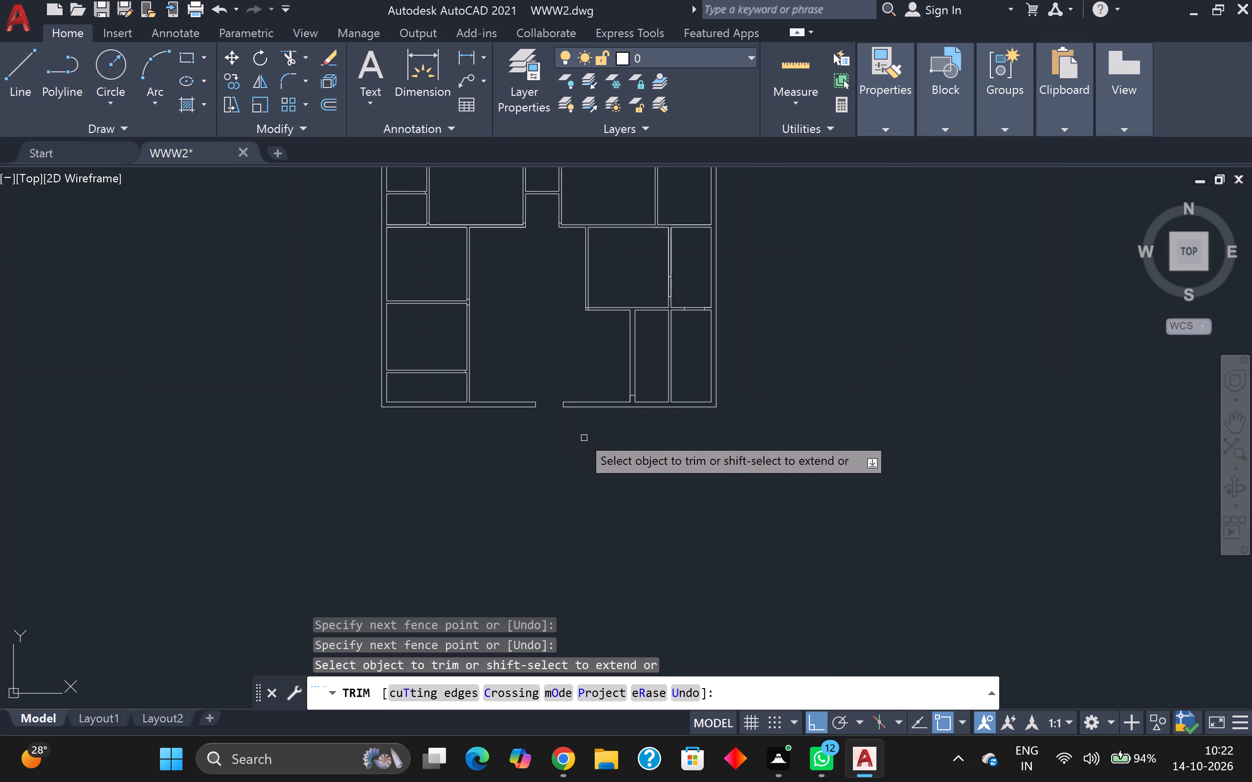
pyautogui.scroll(1, 556, 423)
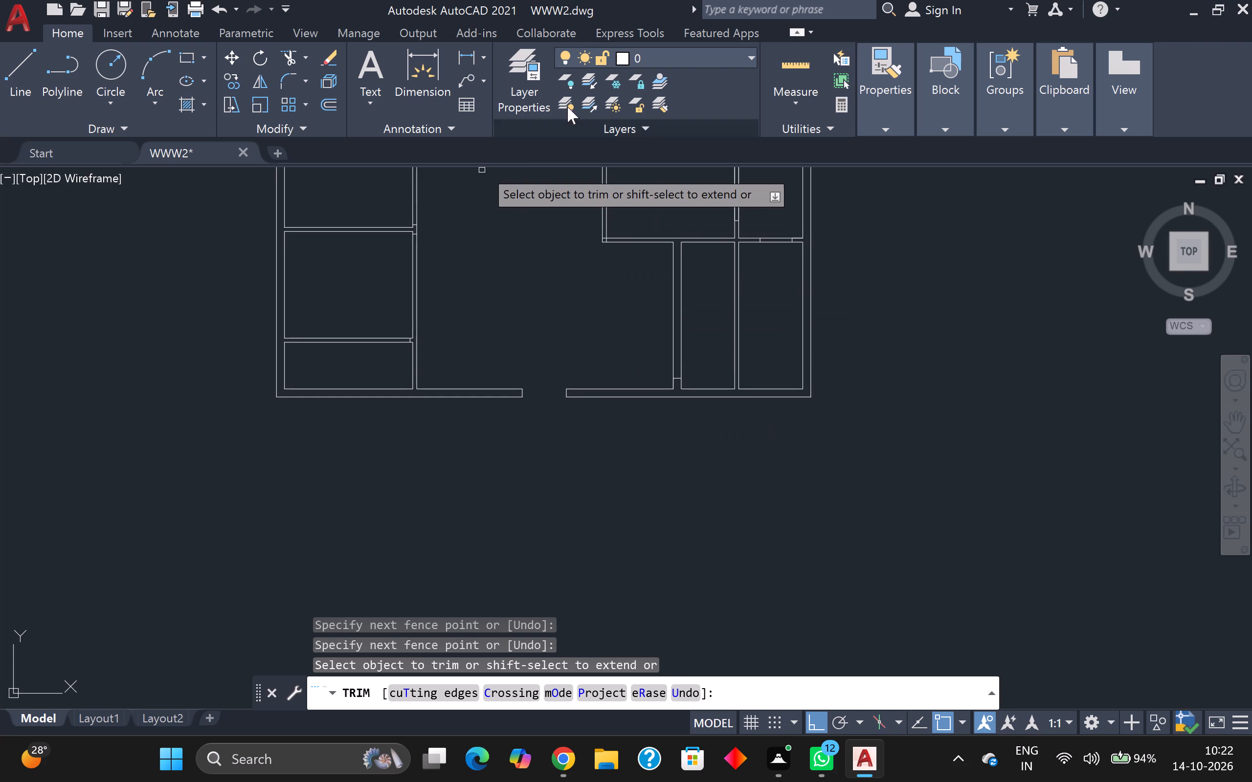
pyautogui.click(791, 74)
pyautogui.scroll(2, 510, 395)
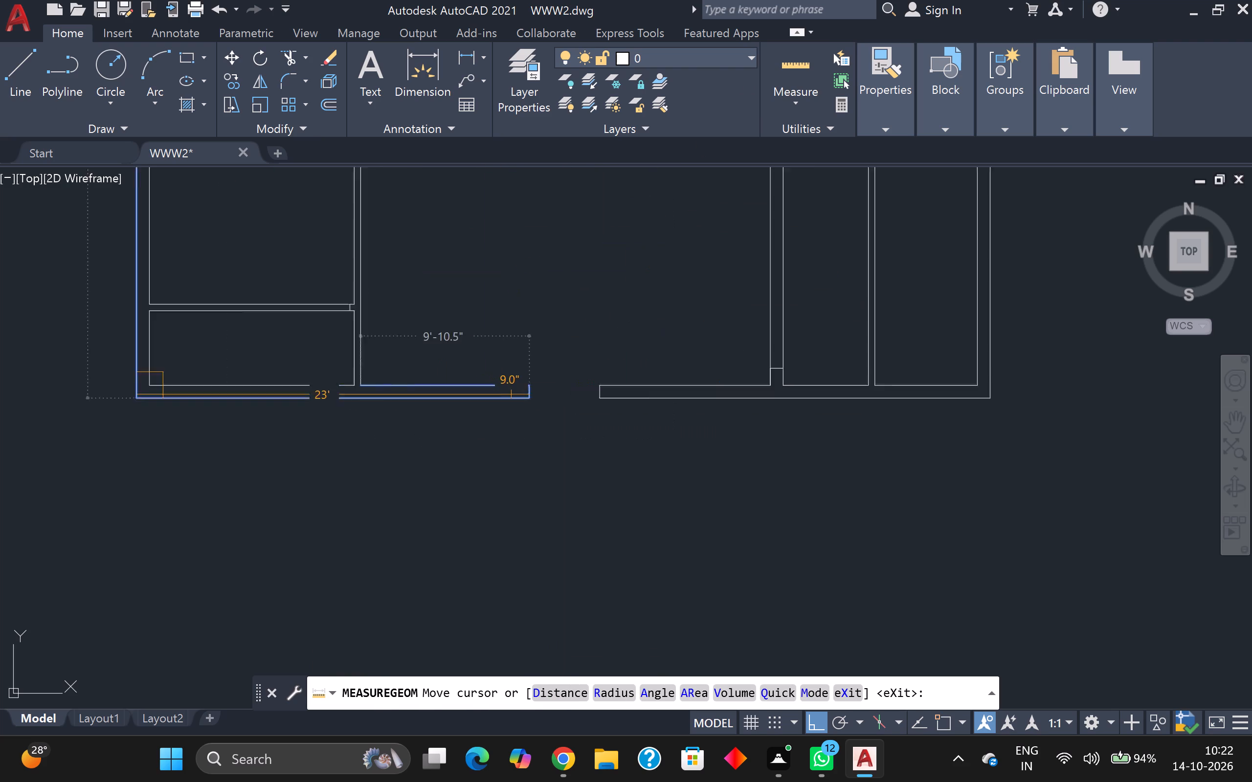
pyautogui.scroll(1, 620, 389)
pyautogui.scroll(-3, 620, 389)
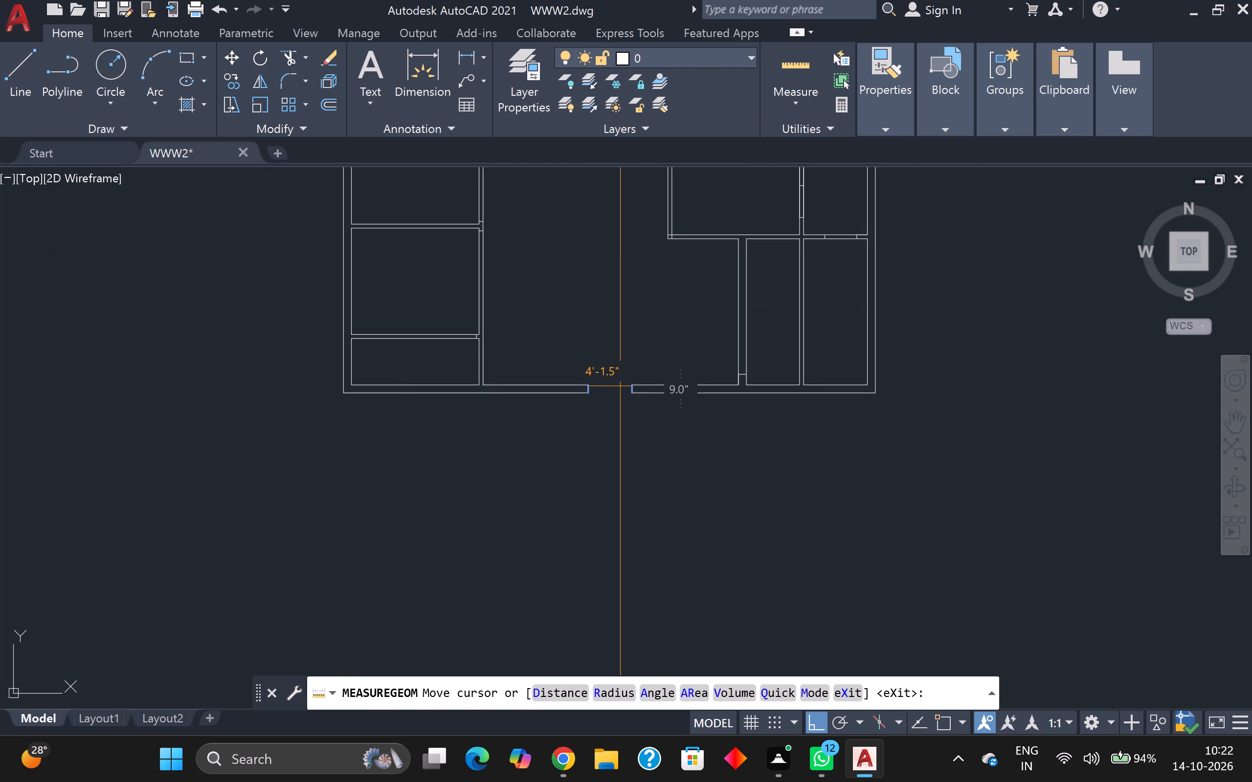
pyautogui.scroll(1, 620, 386)
pyautogui.scroll(-1, 620, 390)
pyautogui.press('Escape')
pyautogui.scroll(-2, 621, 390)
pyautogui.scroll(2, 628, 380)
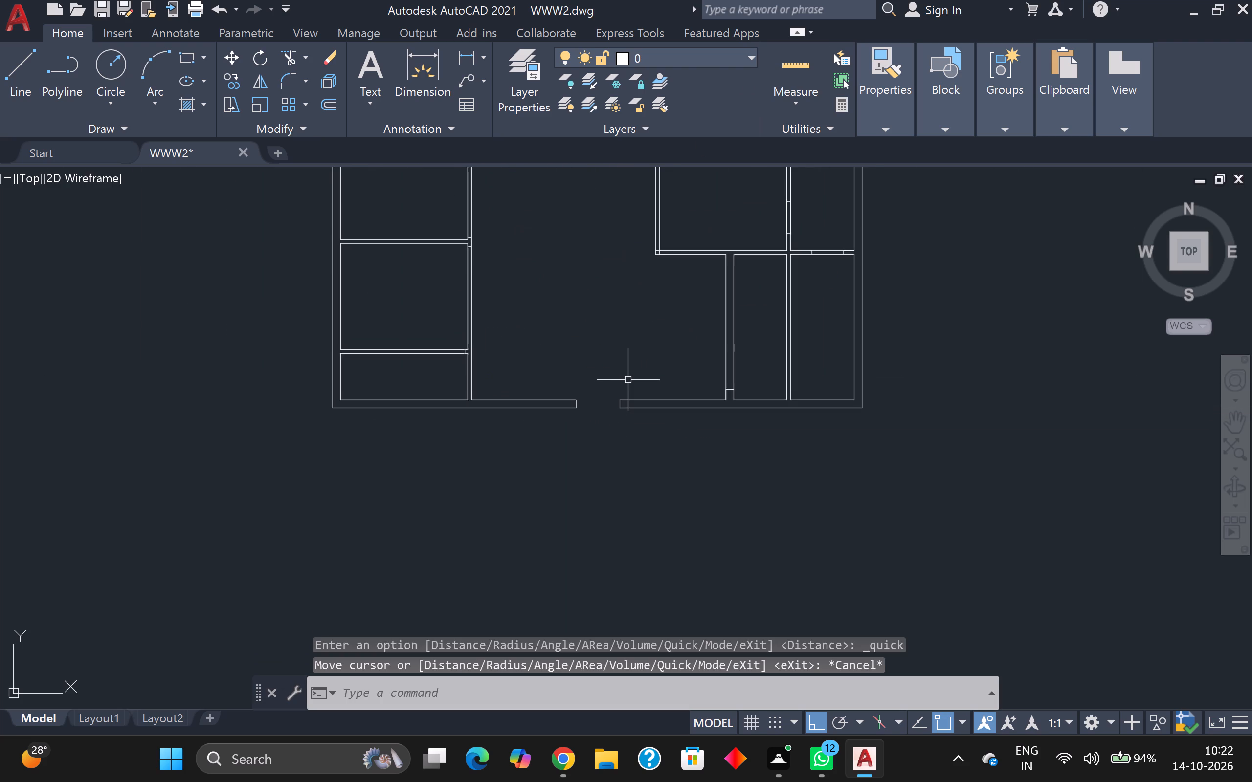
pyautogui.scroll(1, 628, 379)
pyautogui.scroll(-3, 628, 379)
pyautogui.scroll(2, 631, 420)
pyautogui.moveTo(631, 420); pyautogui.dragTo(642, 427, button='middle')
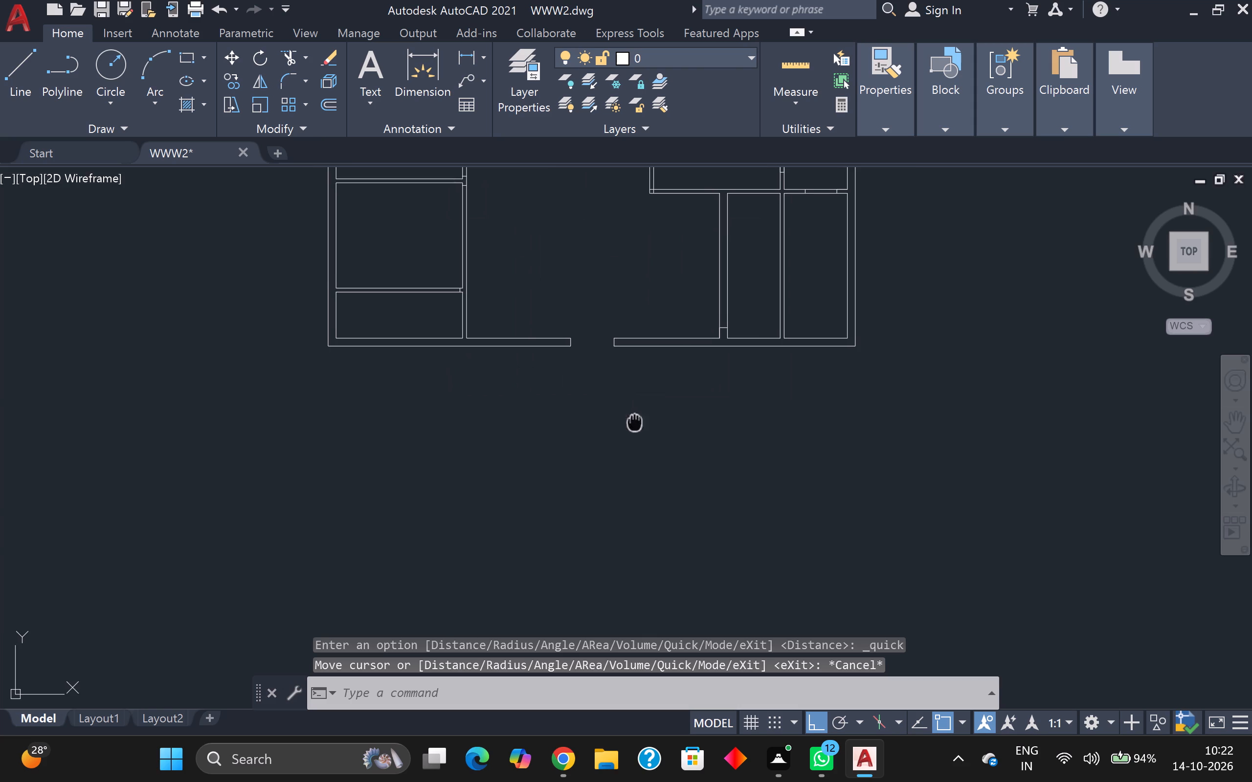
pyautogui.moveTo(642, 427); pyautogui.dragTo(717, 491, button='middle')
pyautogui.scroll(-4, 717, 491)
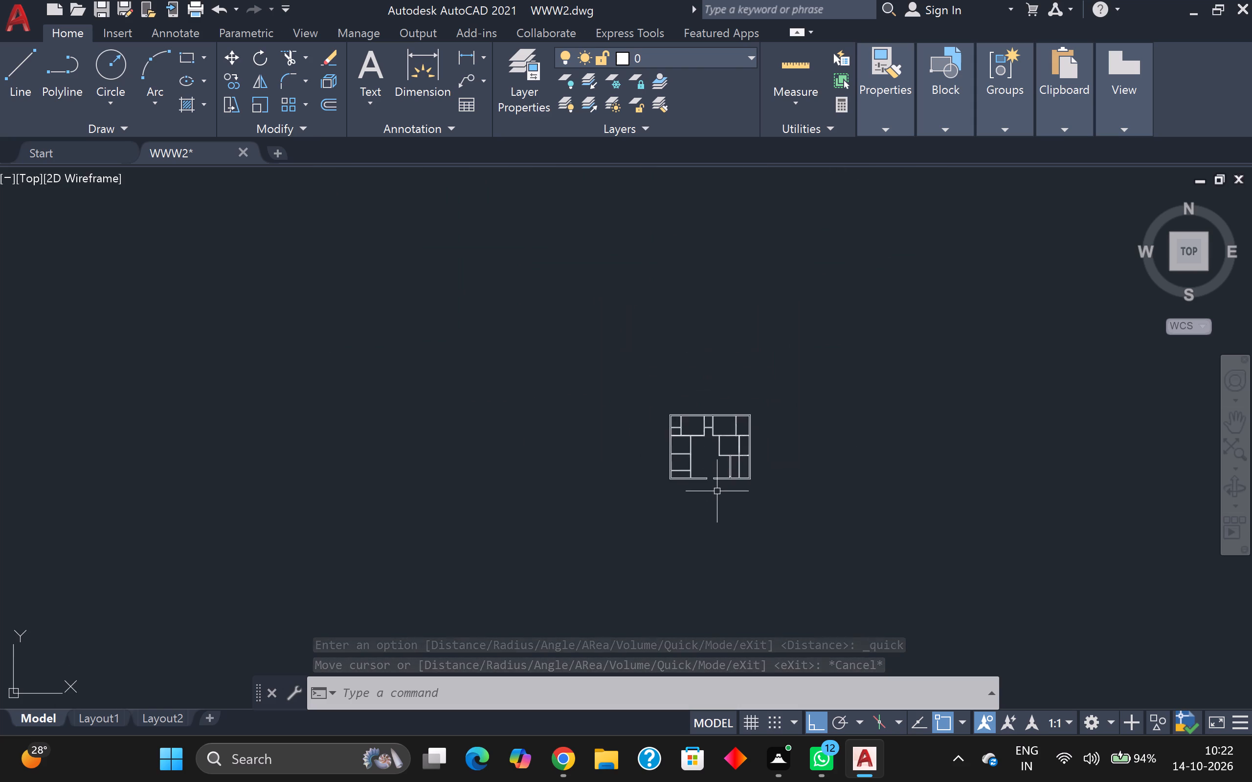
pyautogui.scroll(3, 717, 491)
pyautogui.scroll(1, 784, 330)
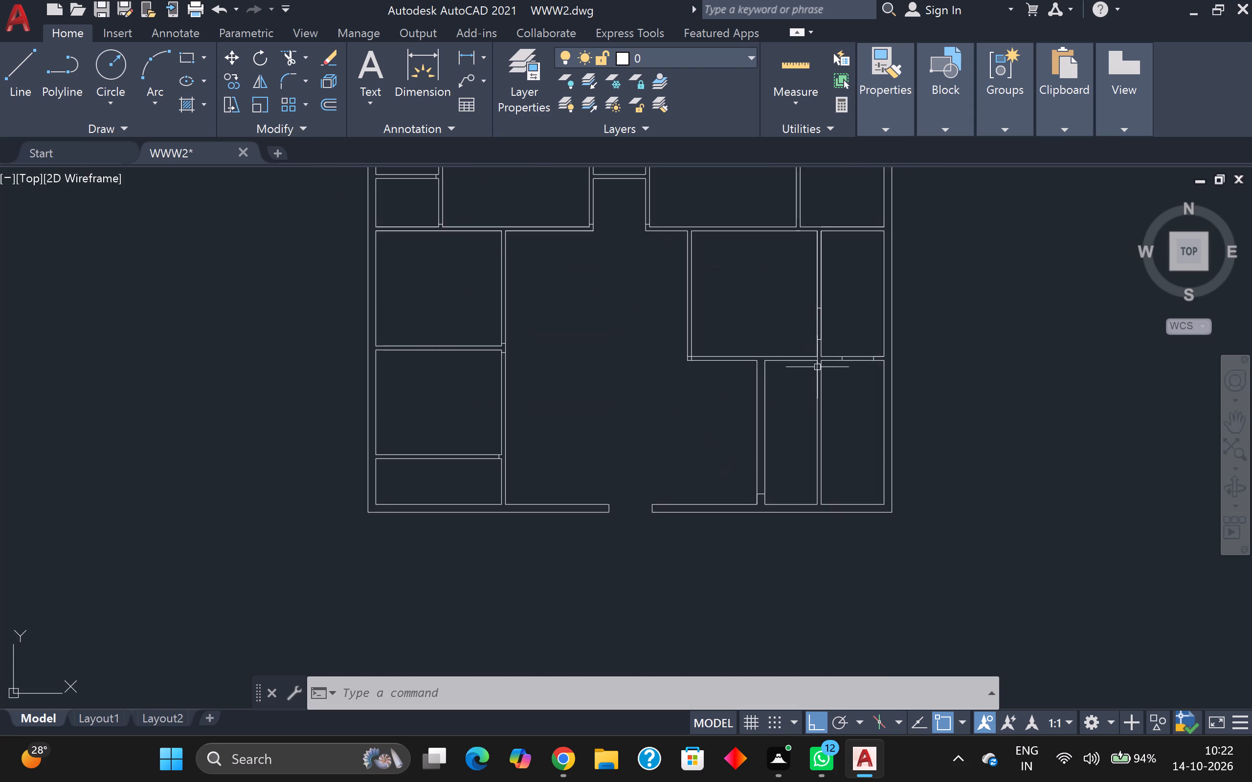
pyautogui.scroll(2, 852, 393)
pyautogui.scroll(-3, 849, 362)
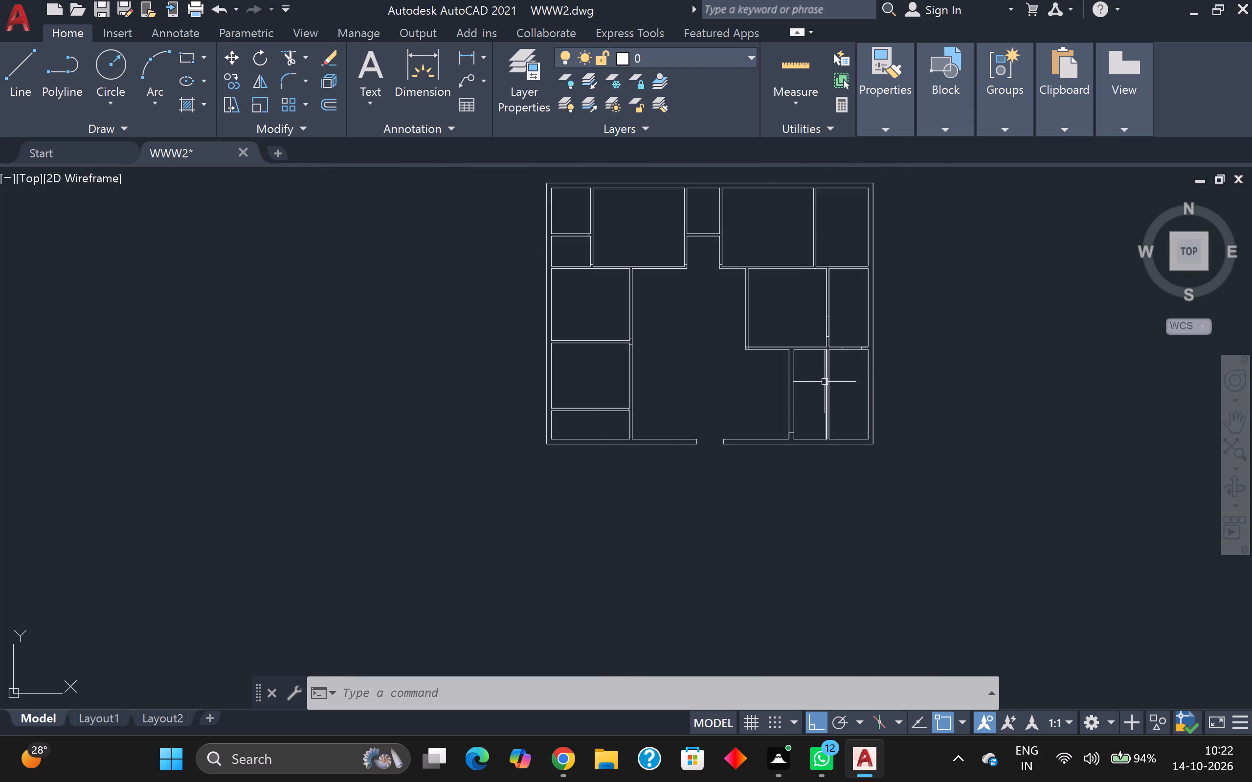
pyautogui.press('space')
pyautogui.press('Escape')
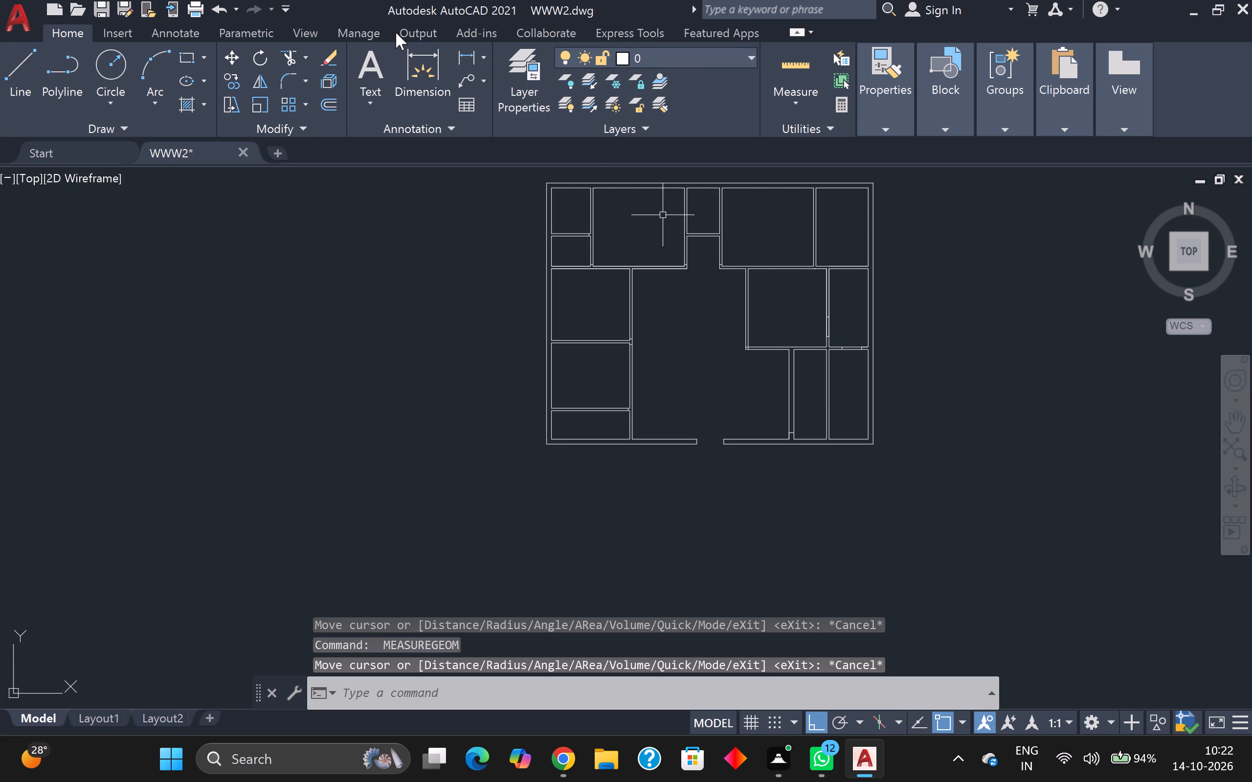
# Trim the partition lines between the opening marks in the middle-right vertical partition and the right-hand horizontal partition.
pyautogui.click(282, 54)
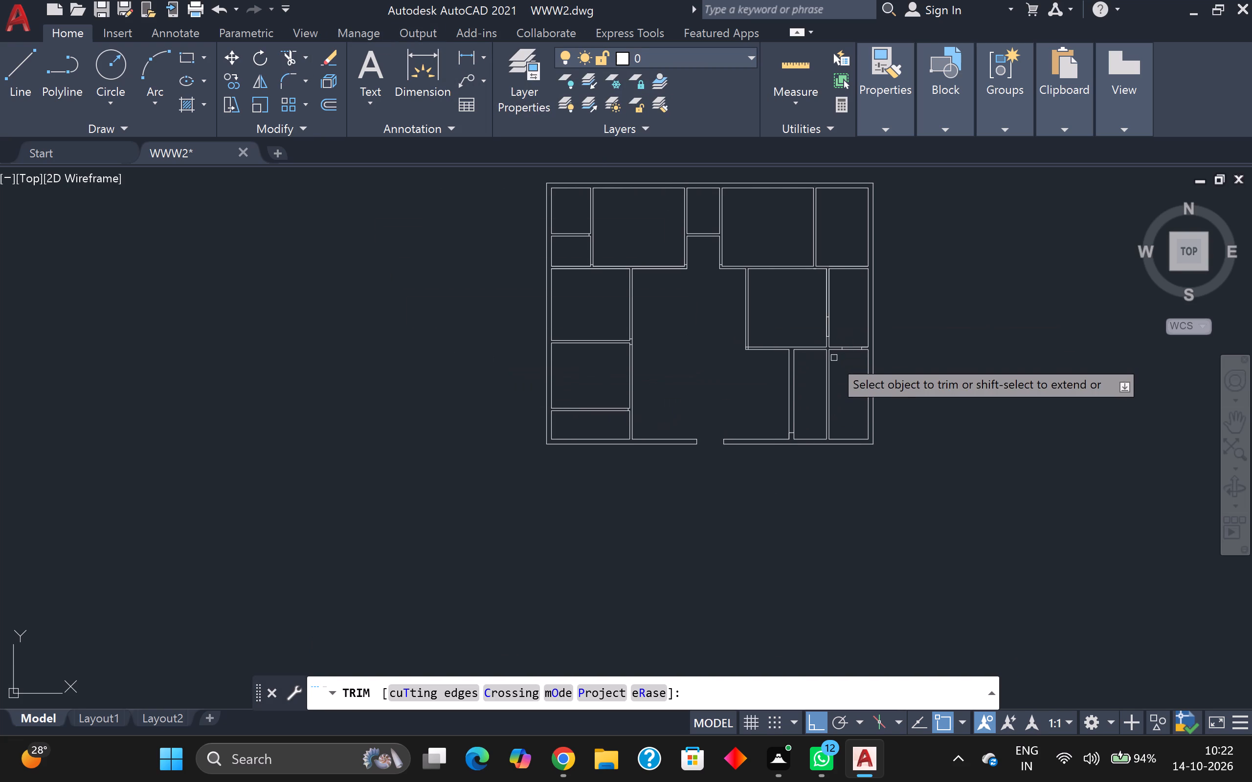
pyautogui.scroll(3, 810, 324)
pyautogui.click(810, 322)
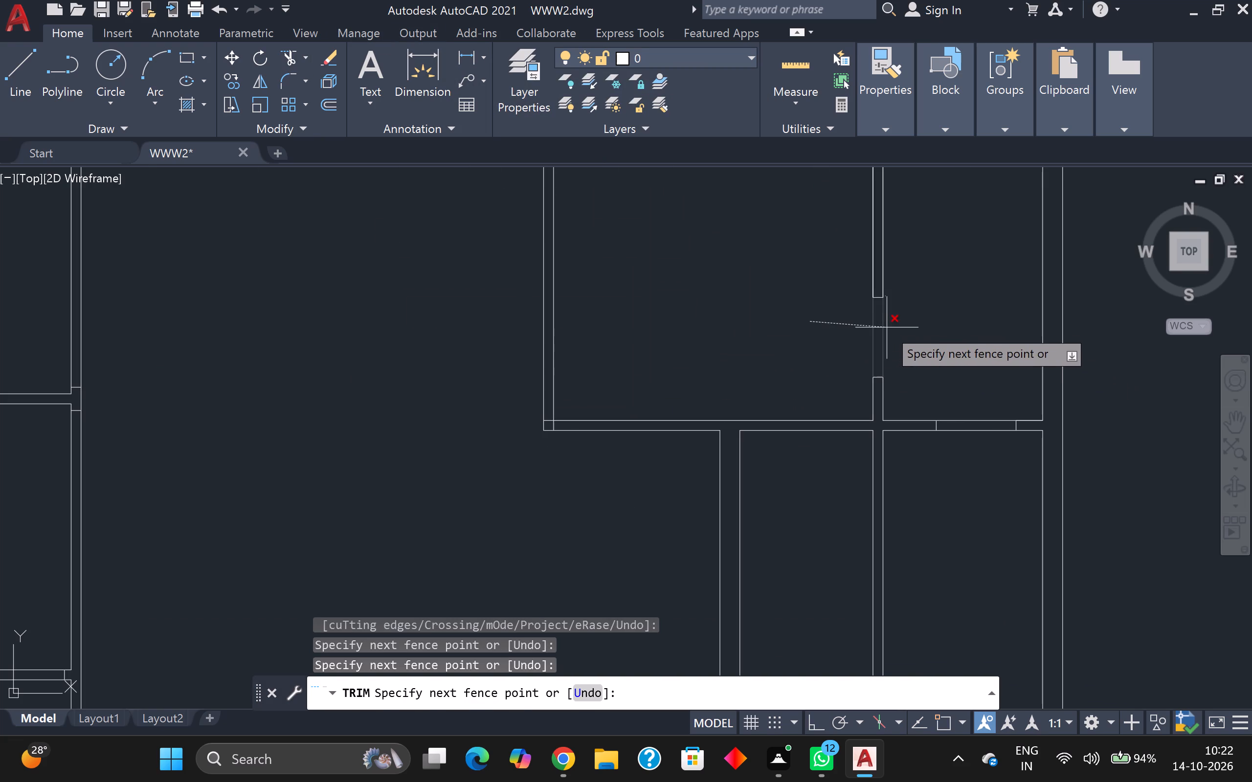
pyautogui.click(903, 328)
pyautogui.click(944, 356)
pyautogui.click(974, 485)
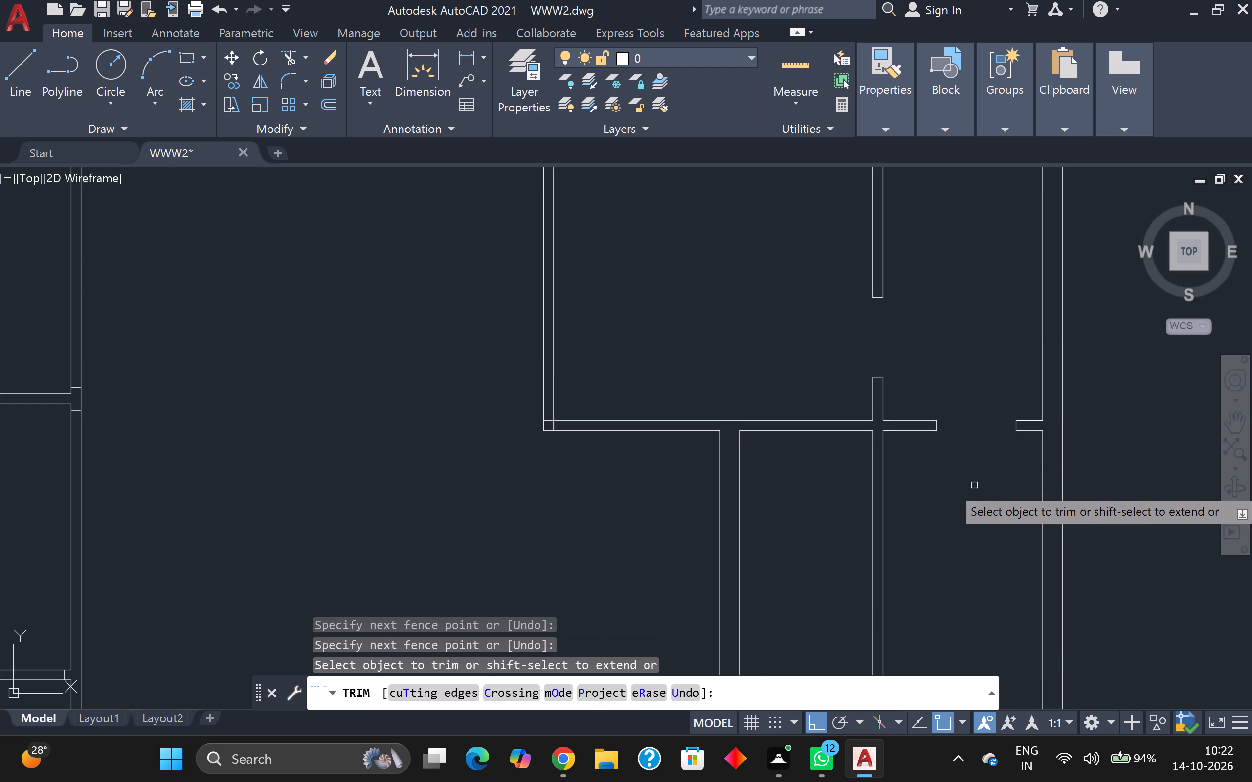
pyautogui.scroll(-3, 971, 480)
pyautogui.moveTo(905, 434); pyautogui.dragTo(927, 402, button='middle')
pyautogui.scroll(1, 928, 402)
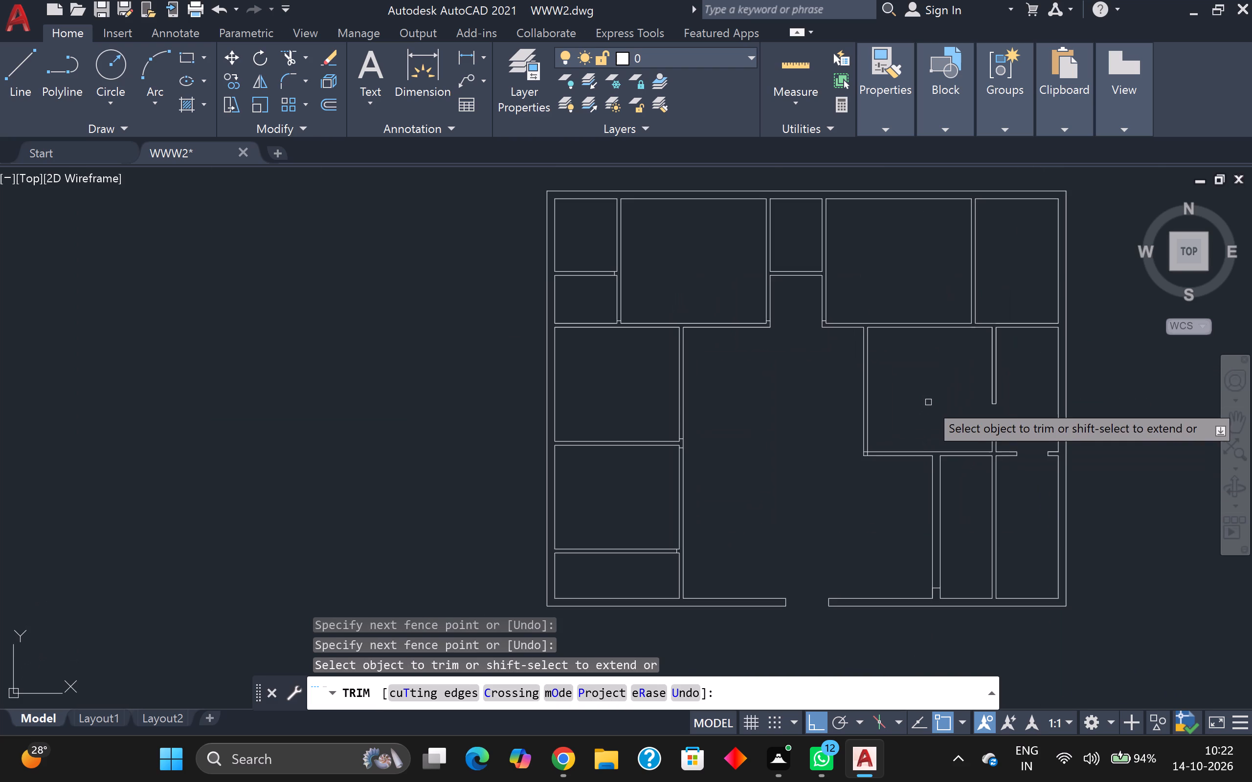
pyautogui.scroll(3, 913, 401)
pyautogui.scroll(-2, 913, 401)
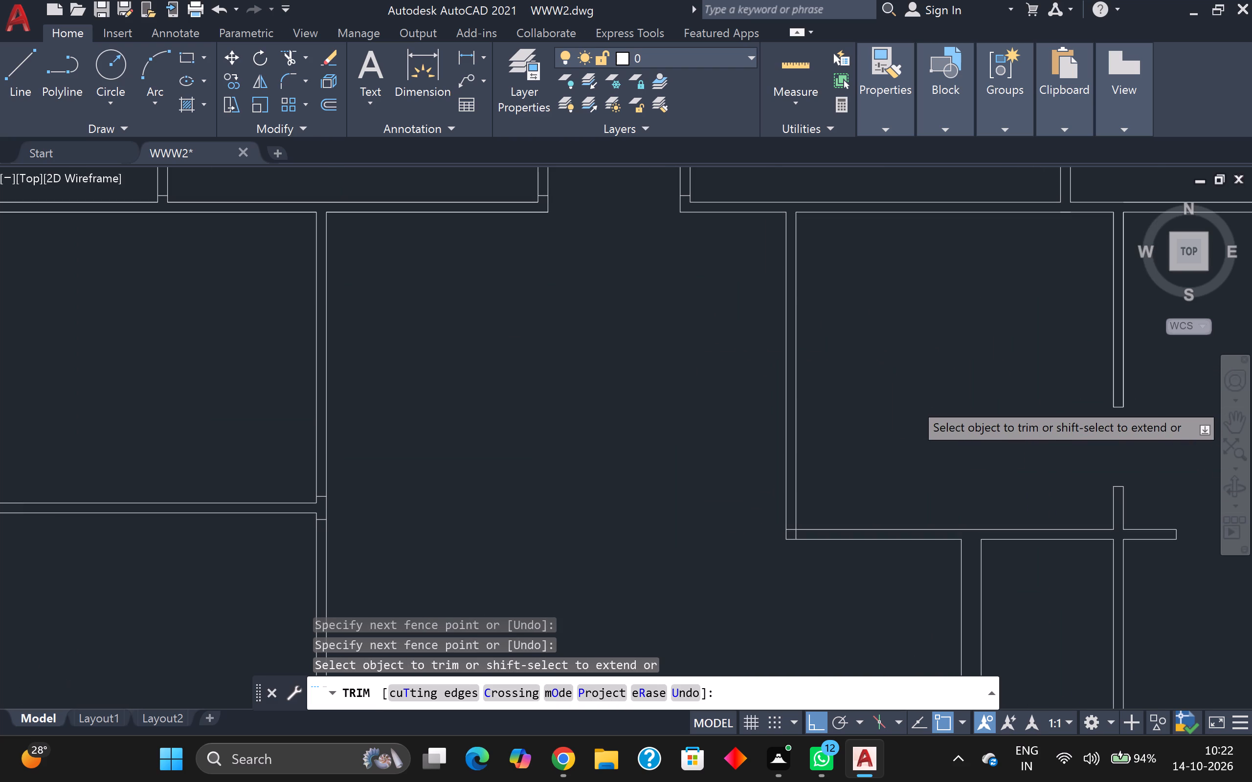
pyautogui.press('Escape')
# Draw a line 1' up the hall-side line of the middle-right room's left partition from its inner bottom corner level, then straight across the partition.
pyautogui.press('l')
pyautogui.press('Return')
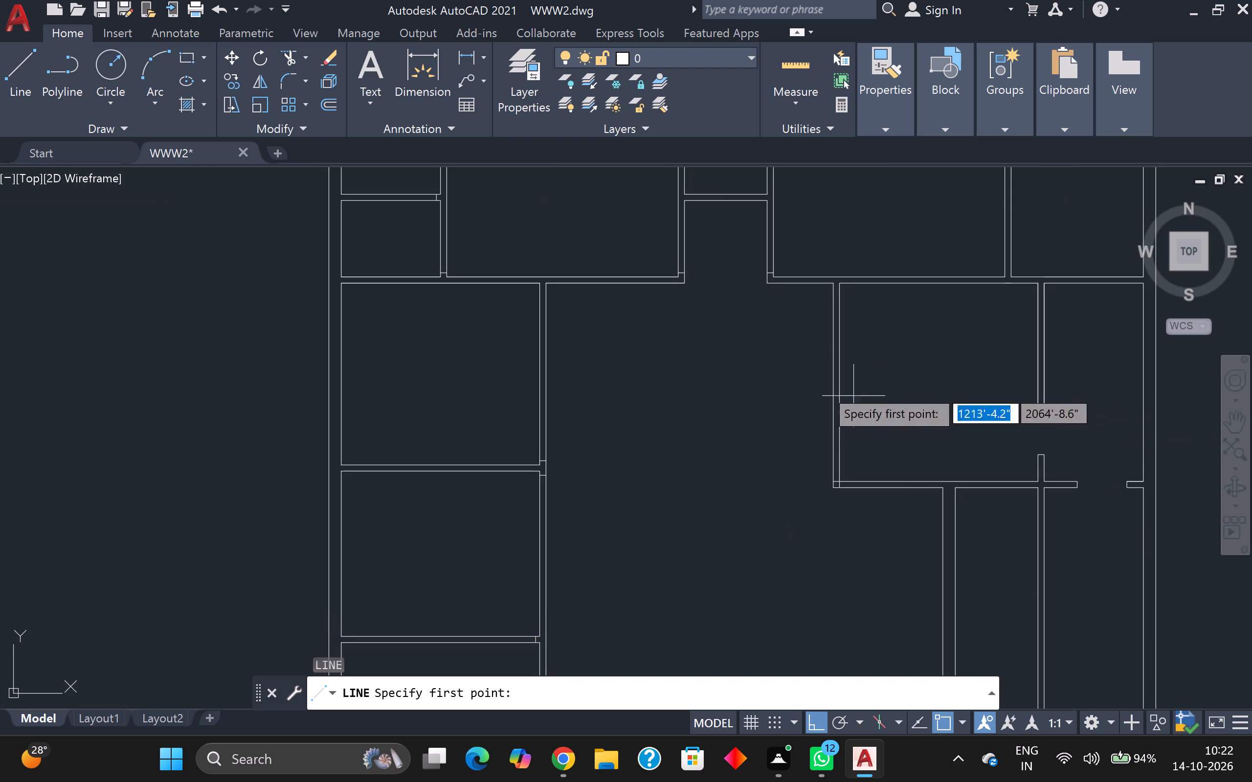
pyautogui.scroll(2, 837, 457)
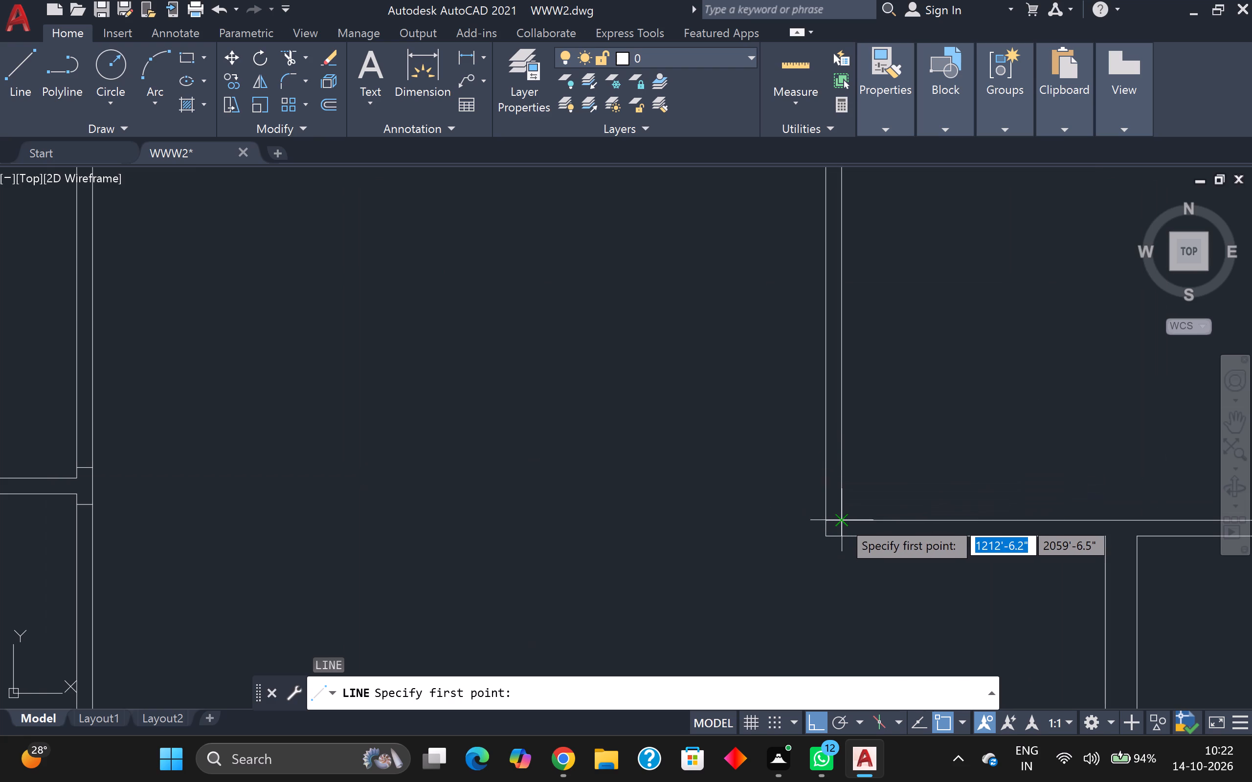
pyautogui.click(826, 518)
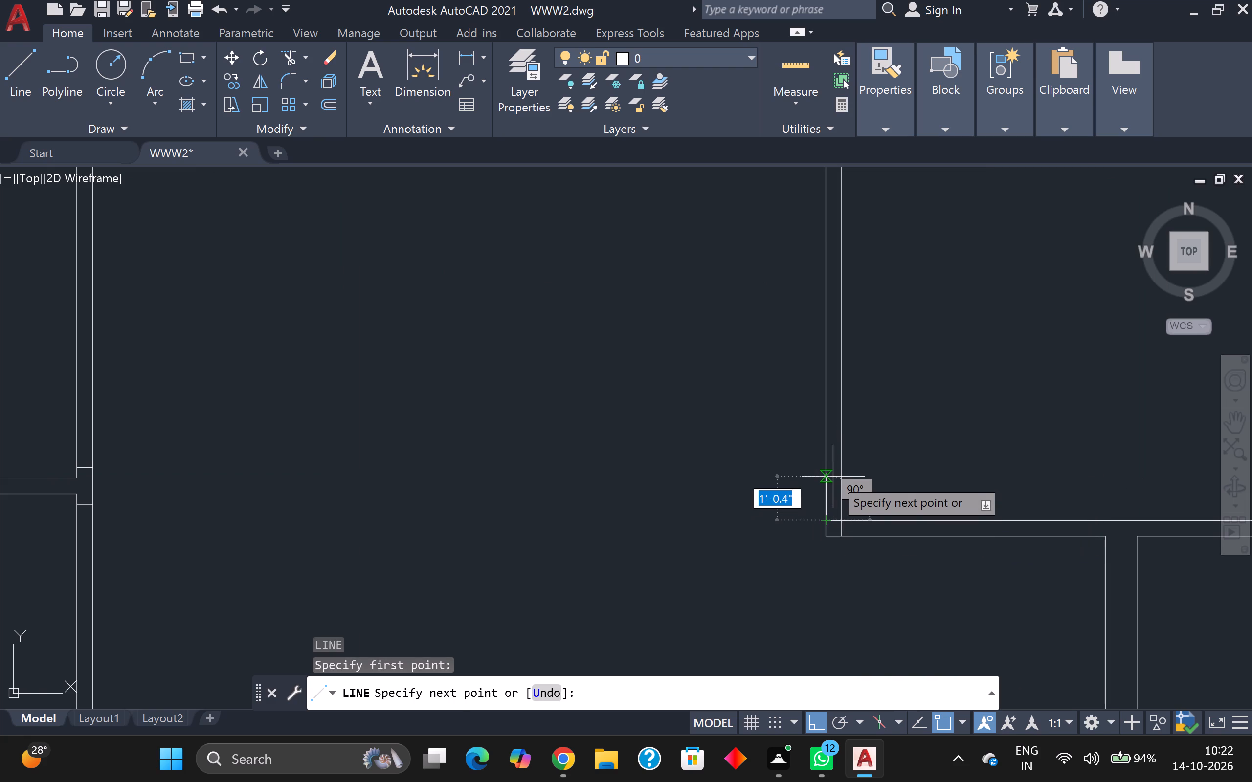
pyautogui.write("1'")
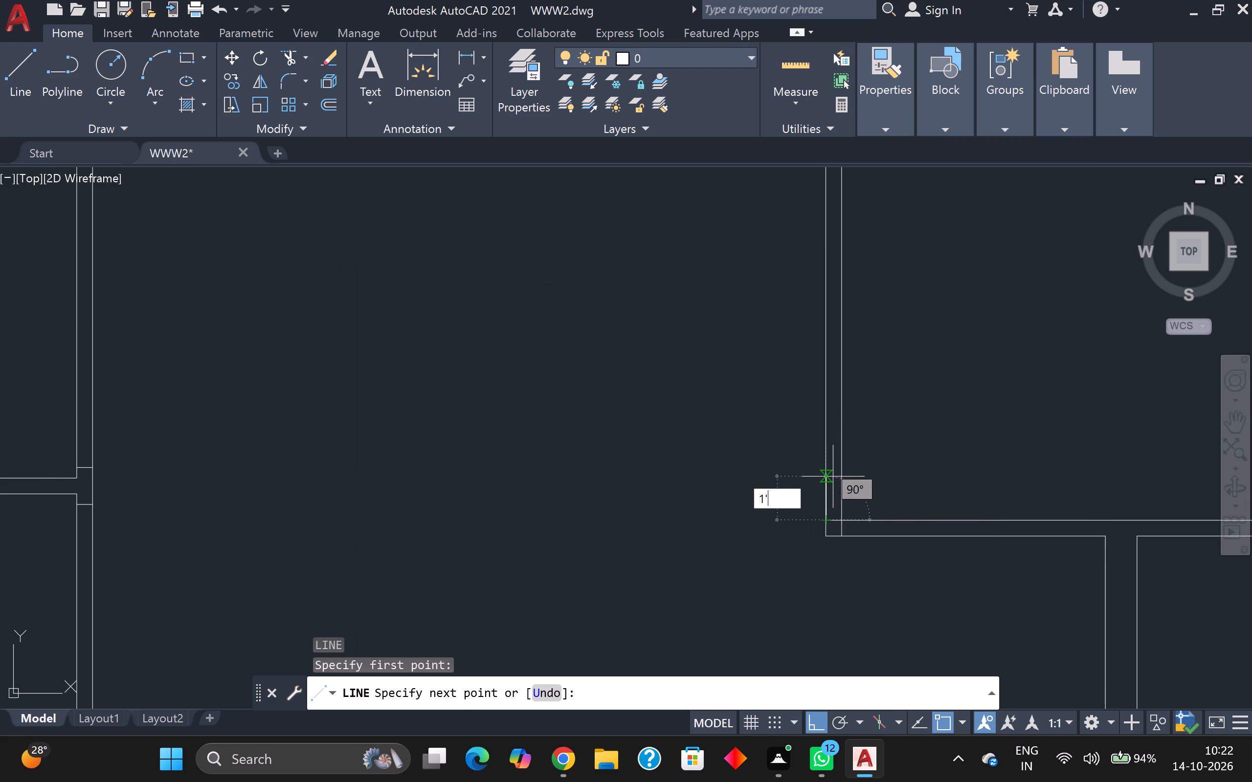
pyautogui.press('Return')
pyautogui.scroll(2, 871, 478)
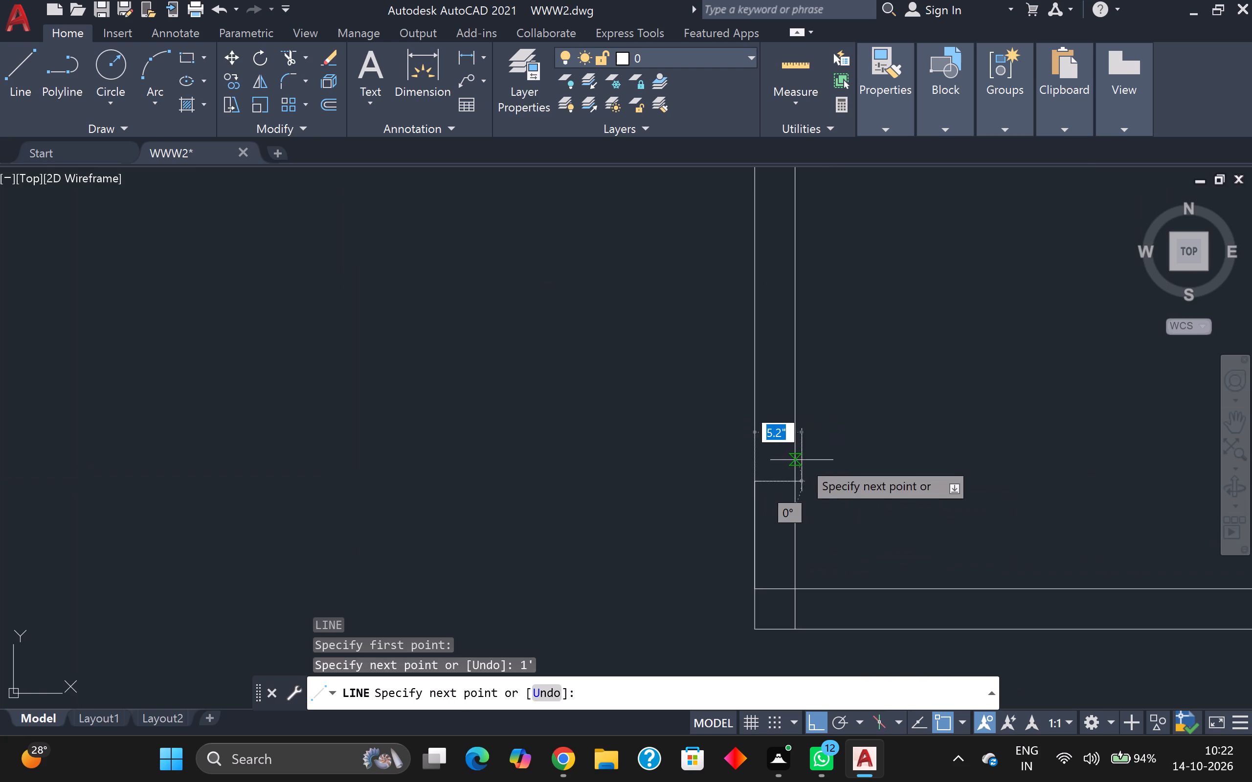
pyautogui.click(793, 485)
pyautogui.press('Escape')
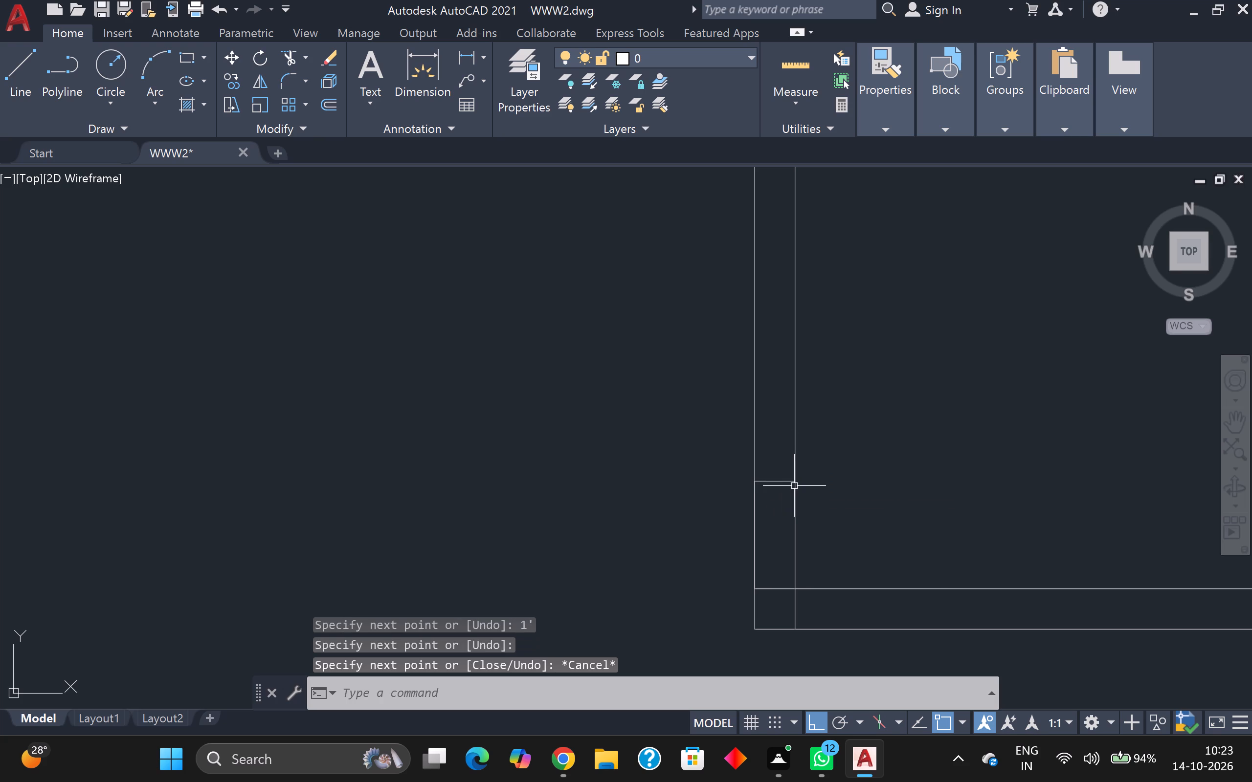
# Offset the new short cross line 6' upward within the middle-right room's left partition.
pyautogui.press('o')
pyautogui.press('Return')
pyautogui.press('Return')
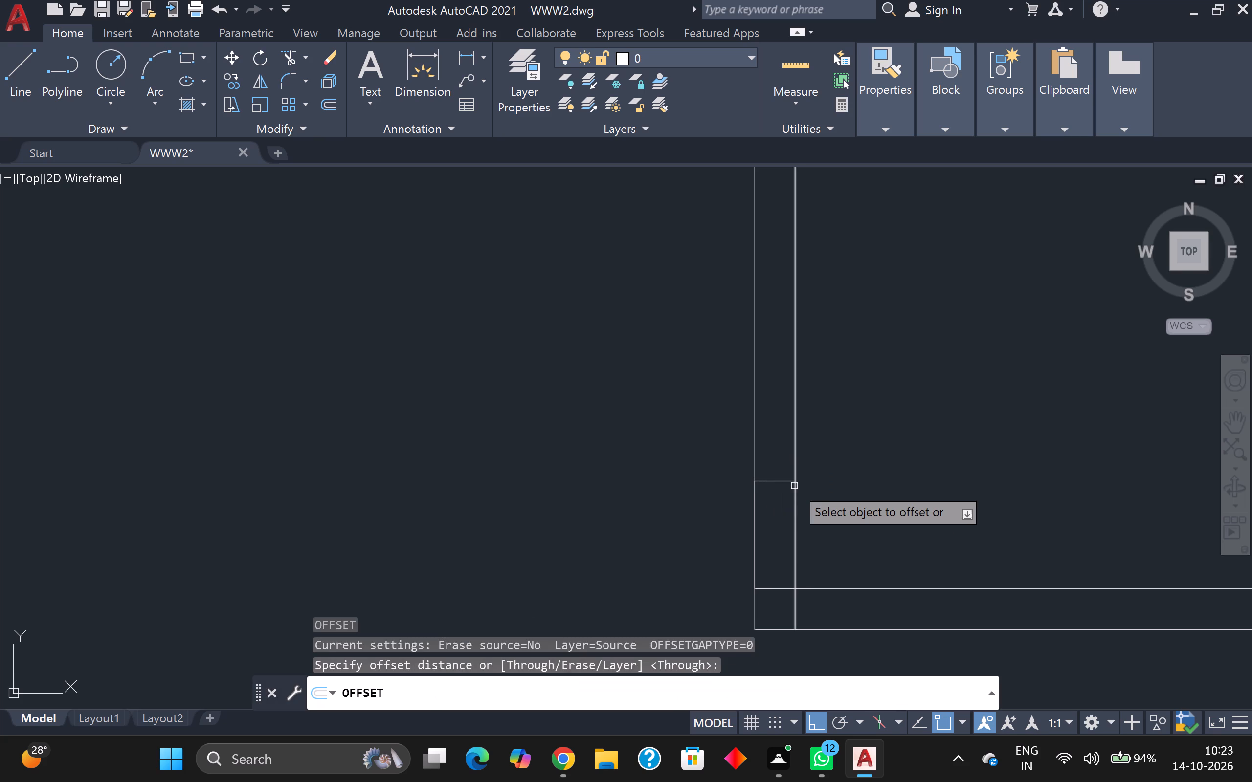
pyautogui.click(782, 479)
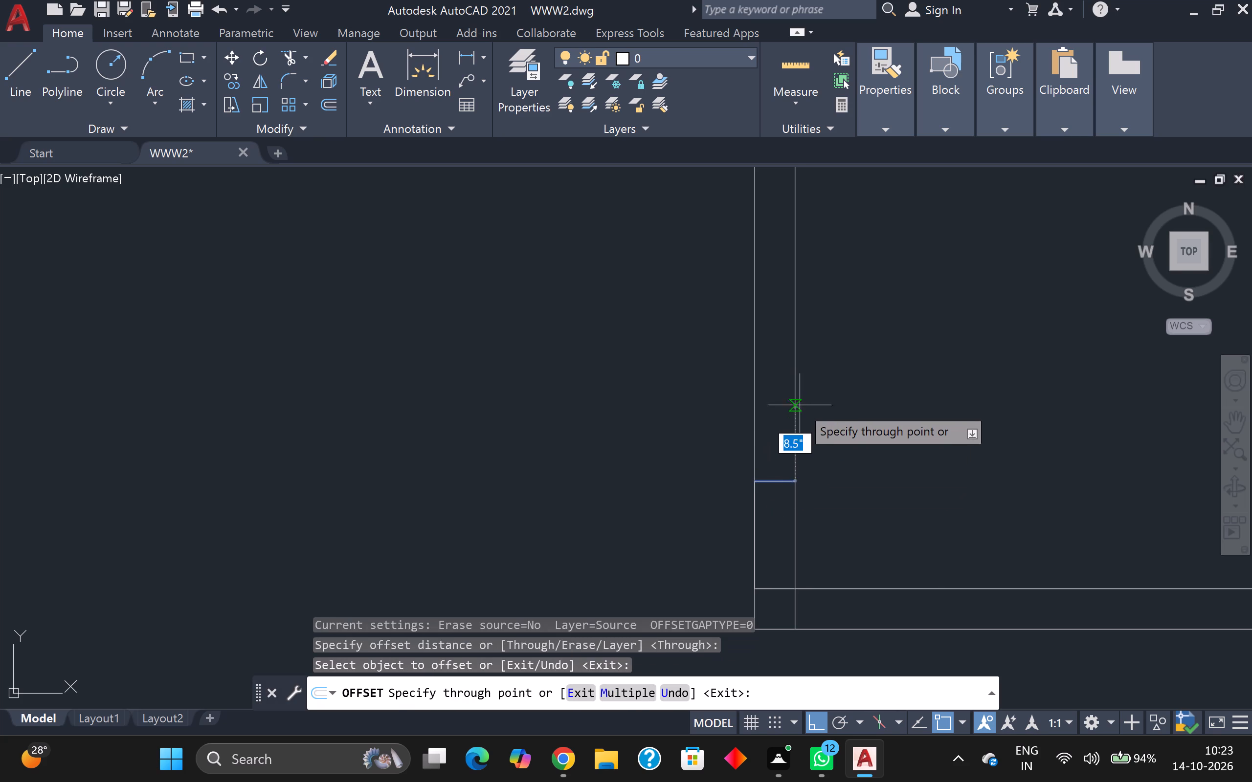
pyautogui.scroll(-1, 806, 411)
pyautogui.moveTo(806, 411); pyautogui.dragTo(798, 553, button='middle')
pyautogui.scroll(-3, 835, 432)
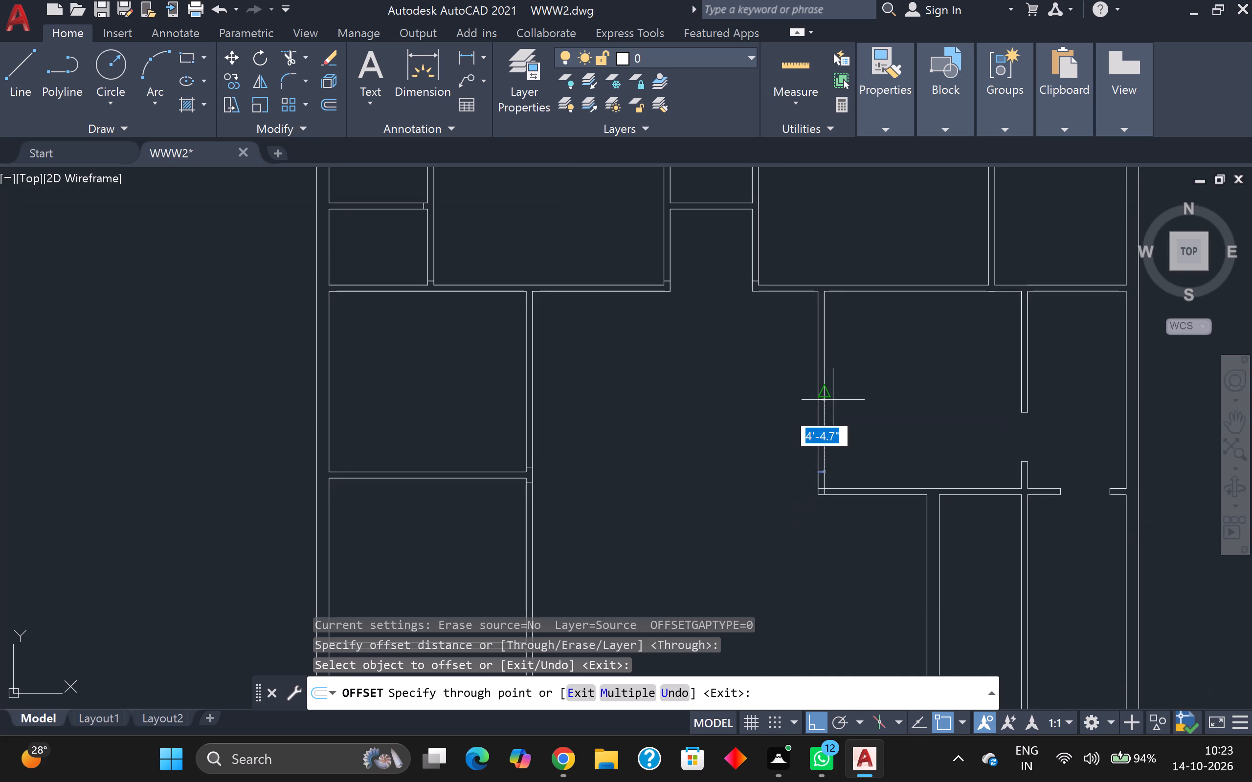
pyautogui.write("6'")
pyautogui.press('Return')
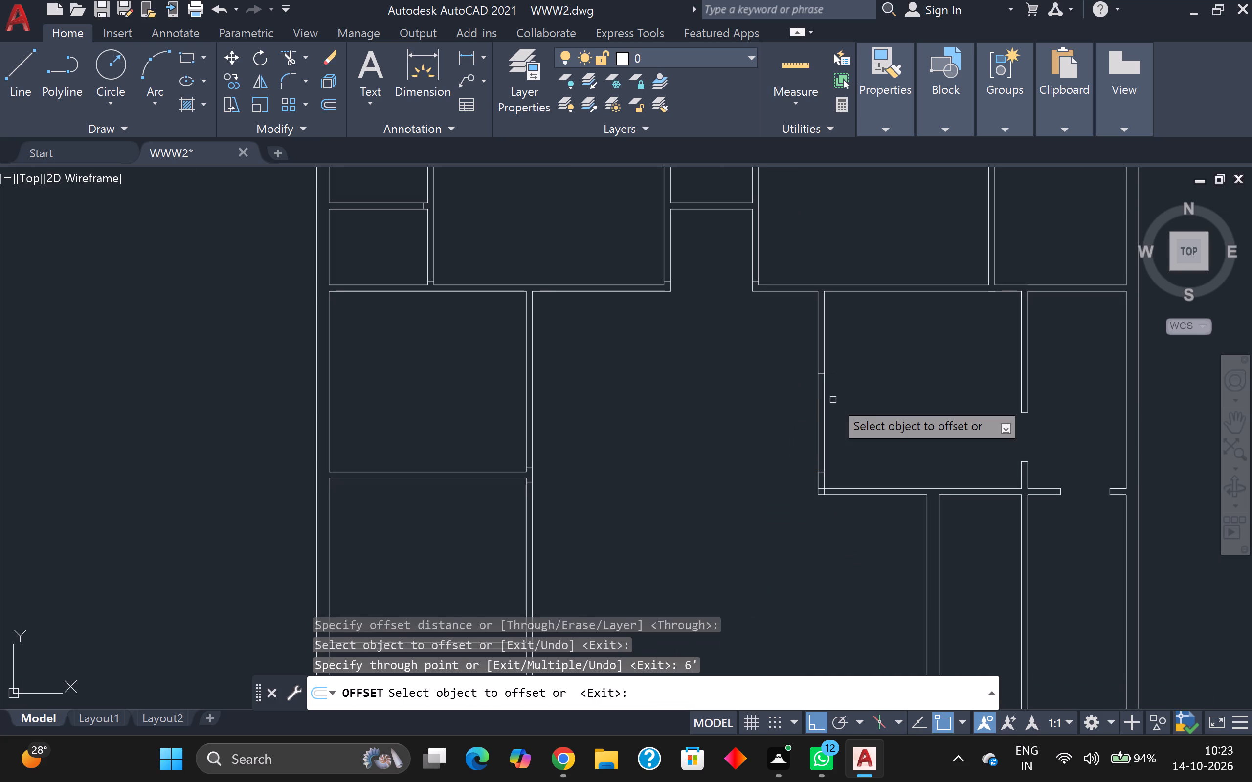
# Trim both partition lines between the two cross lines to open the middle-right room toward the central hall.
pyautogui.scroll(-1, 833, 412)
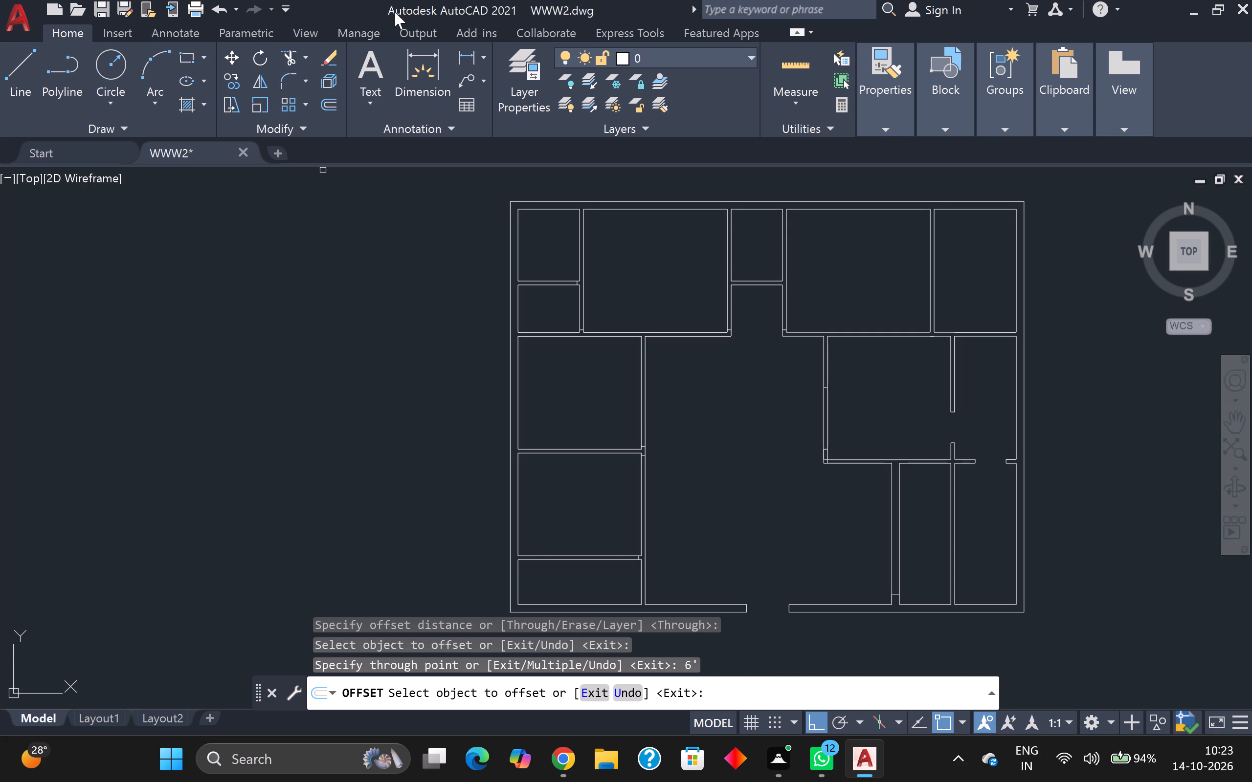
pyautogui.click(291, 51)
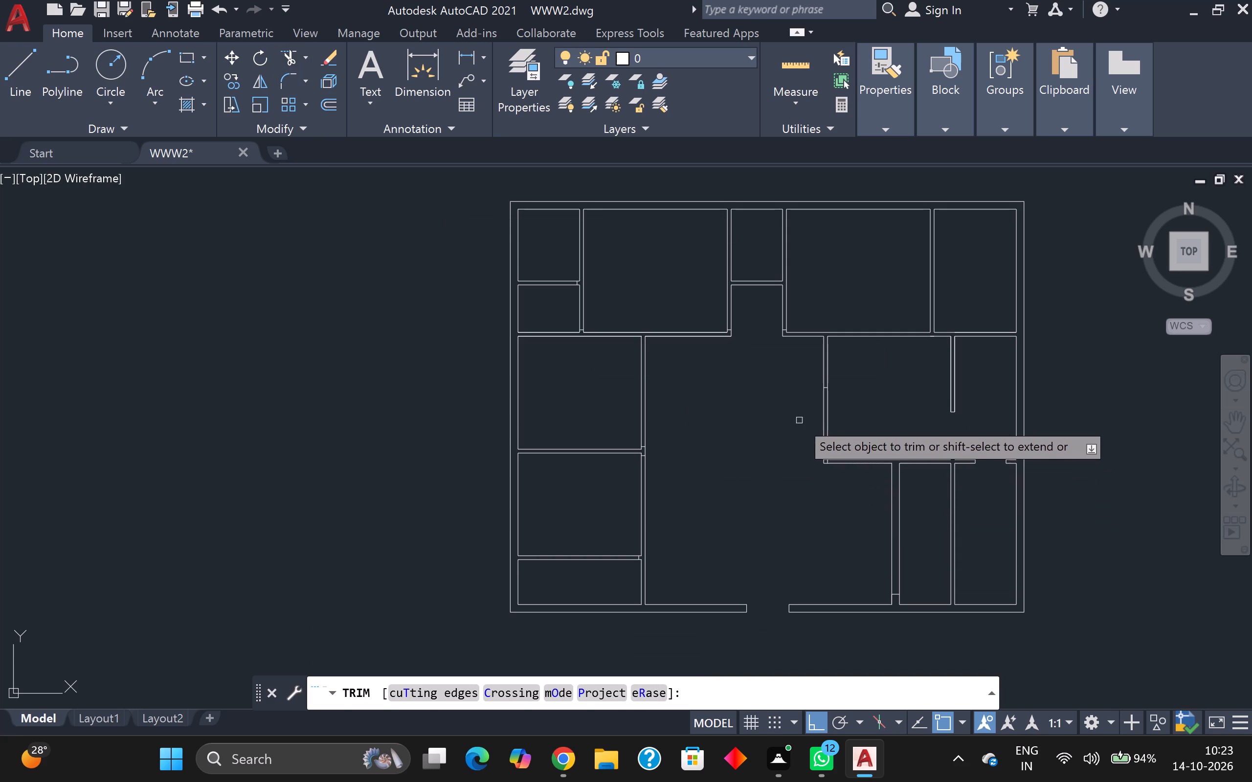
pyautogui.click(799, 420)
pyautogui.click(855, 421)
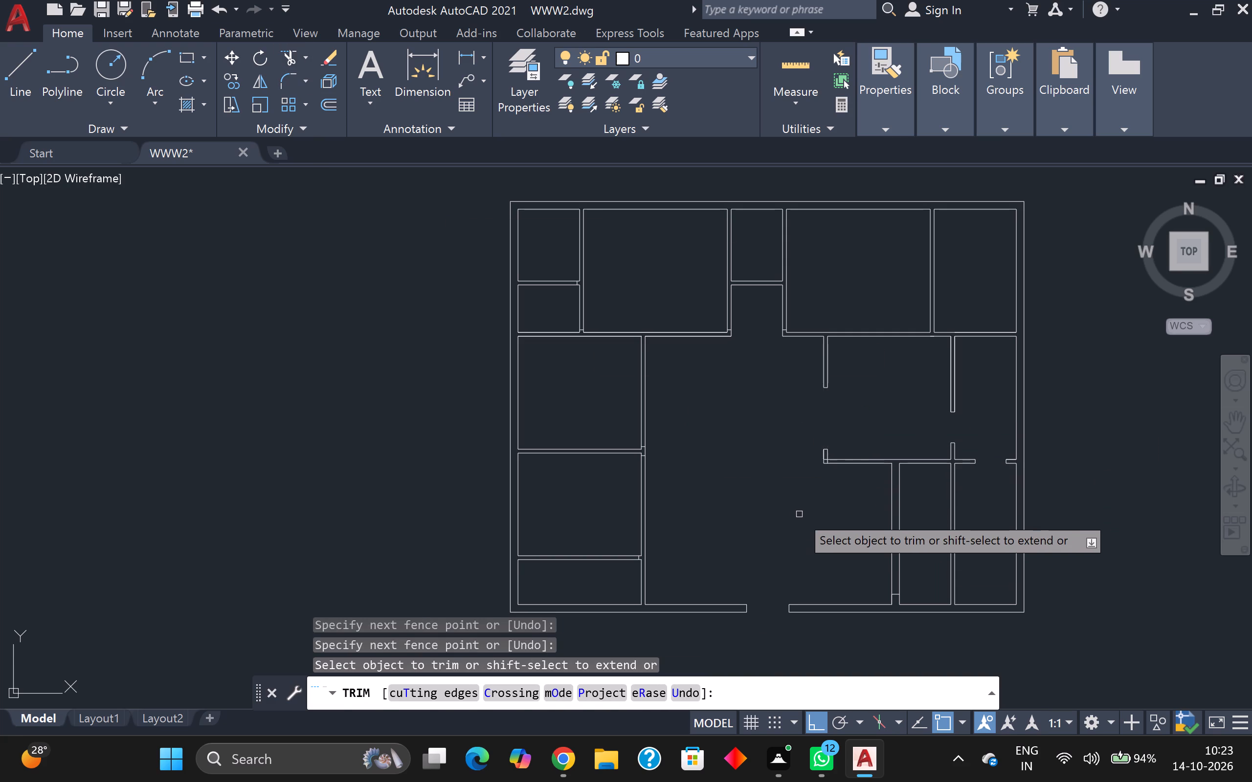
pyautogui.scroll(-1, 760, 426)
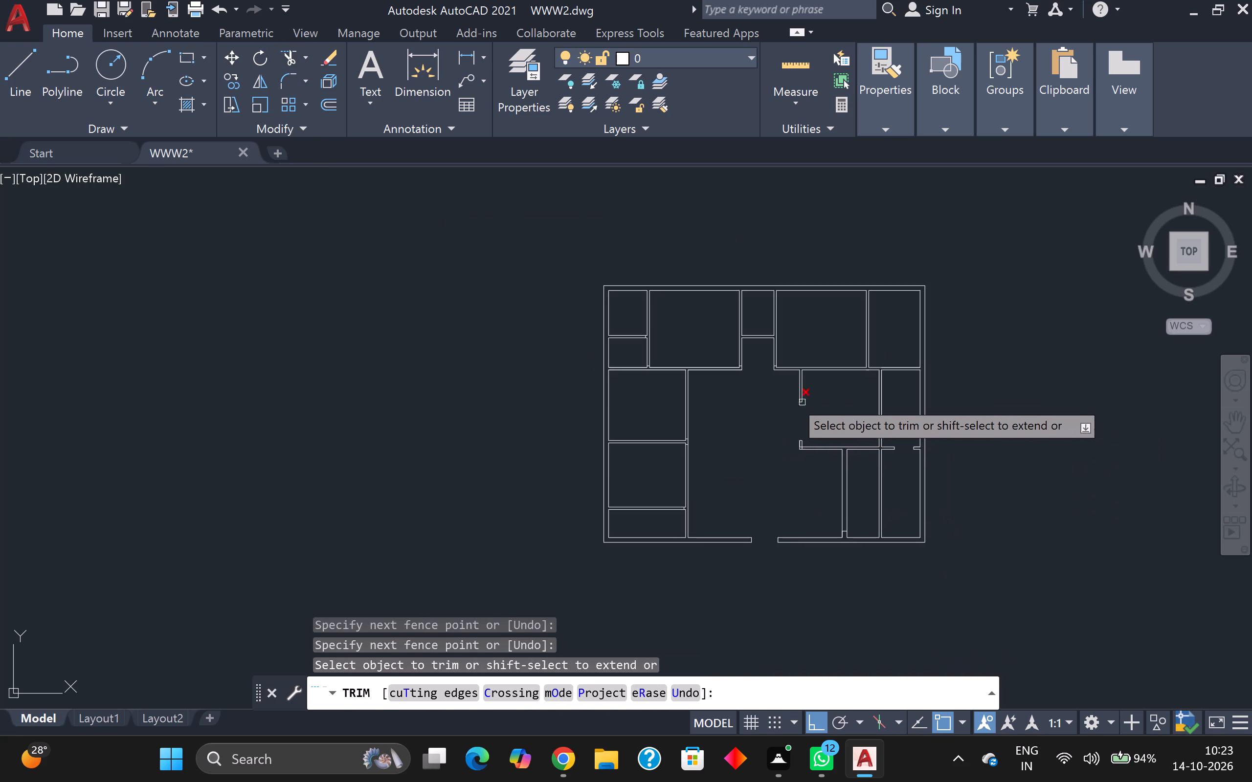
pyautogui.scroll(2, 778, 389)
pyautogui.scroll(1, 768, 340)
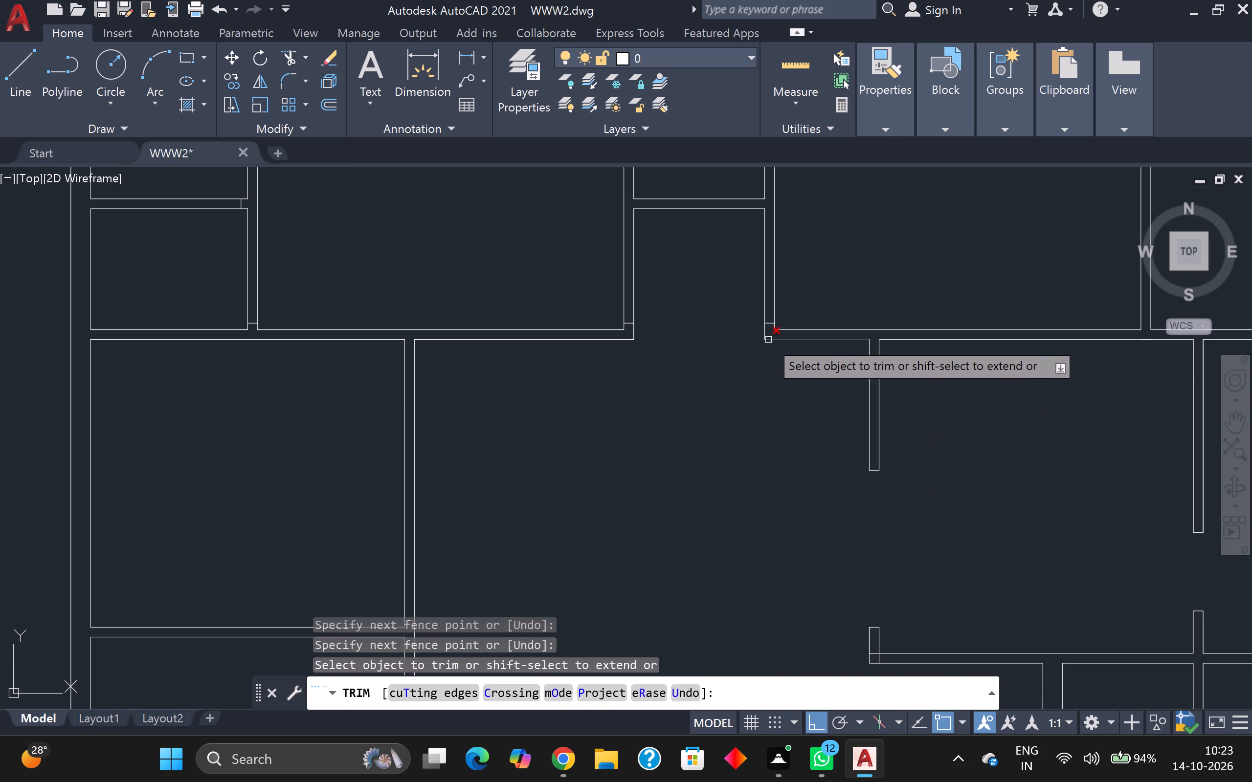
pyautogui.press('Escape')
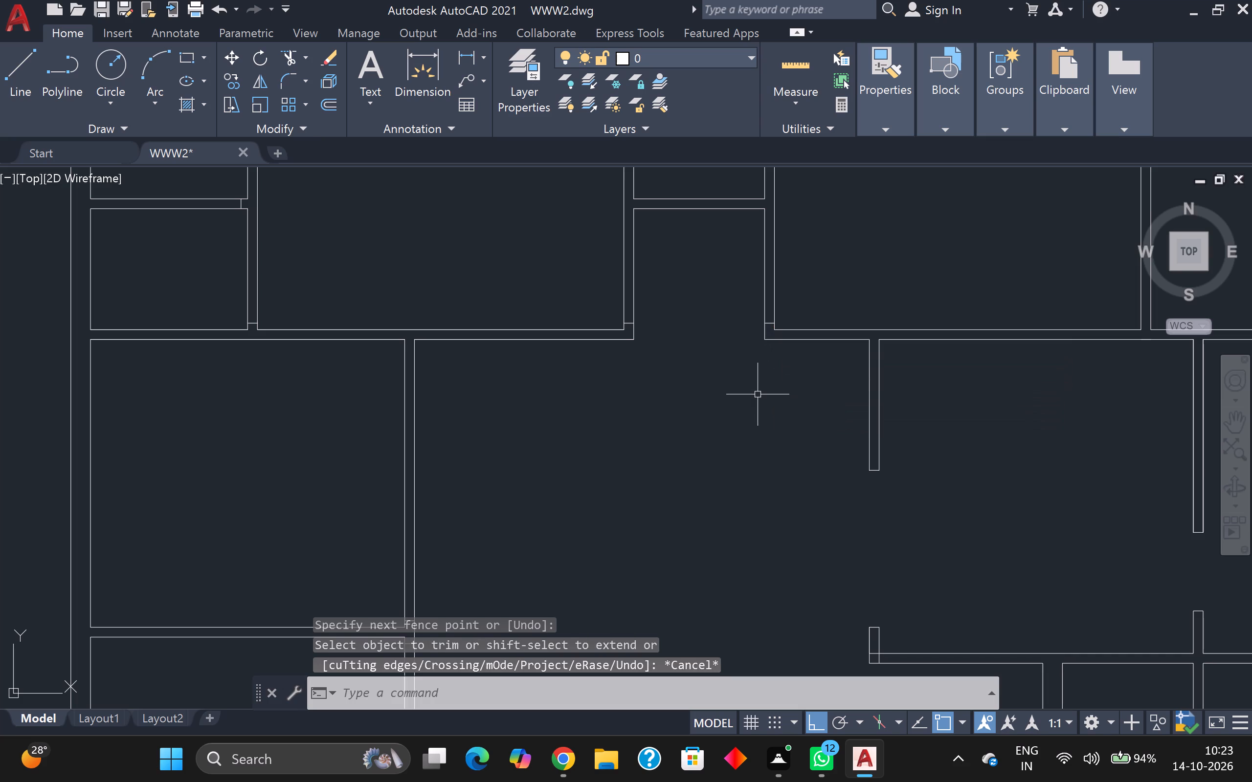
# Offset the short cross line in the partition on the right side of the top central passage 3' upward.
pyautogui.press('o')
pyautogui.press('Return')
pyautogui.press('Return')
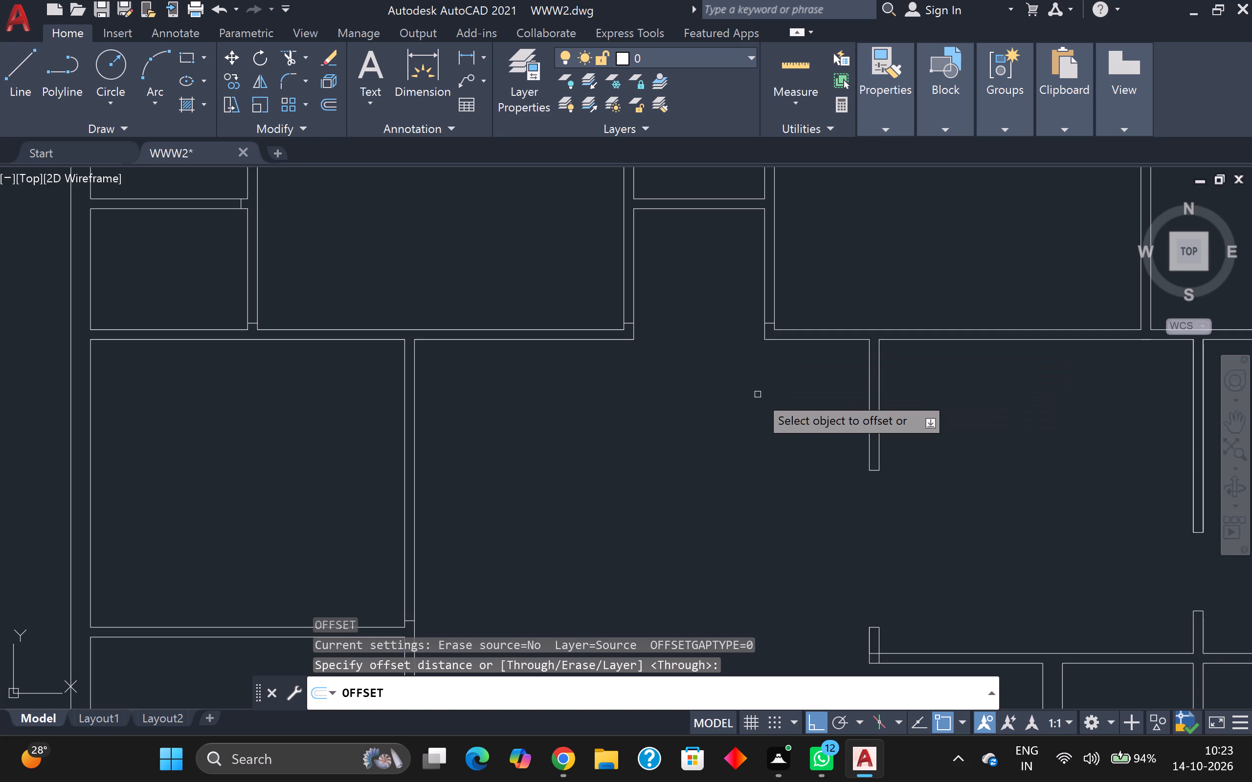
pyautogui.scroll(2, 773, 323)
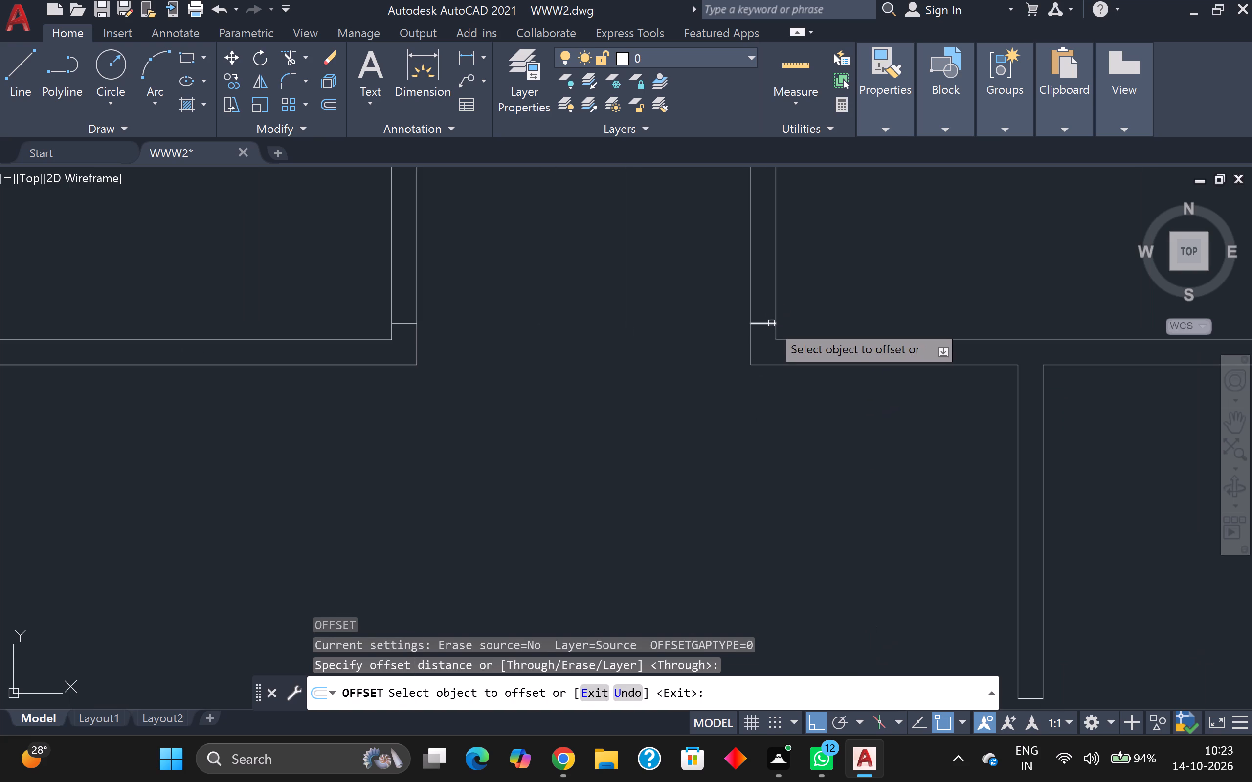
pyautogui.click(770, 323)
pyautogui.write("3'")
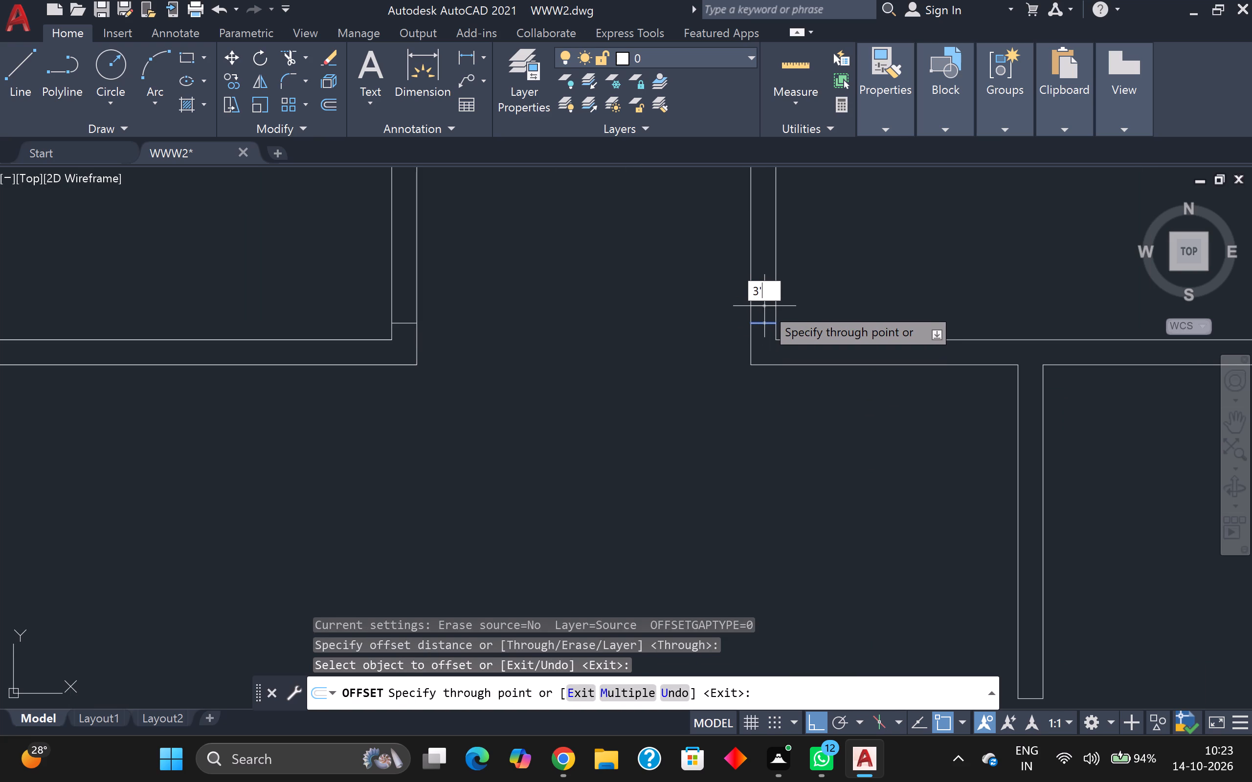
pyautogui.press('Return')
# Offset the short cross line in the partition on the left side of the top central passage 3' upward.
pyautogui.scroll(1, 764, 306)
pyautogui.scroll(-4, 764, 306)
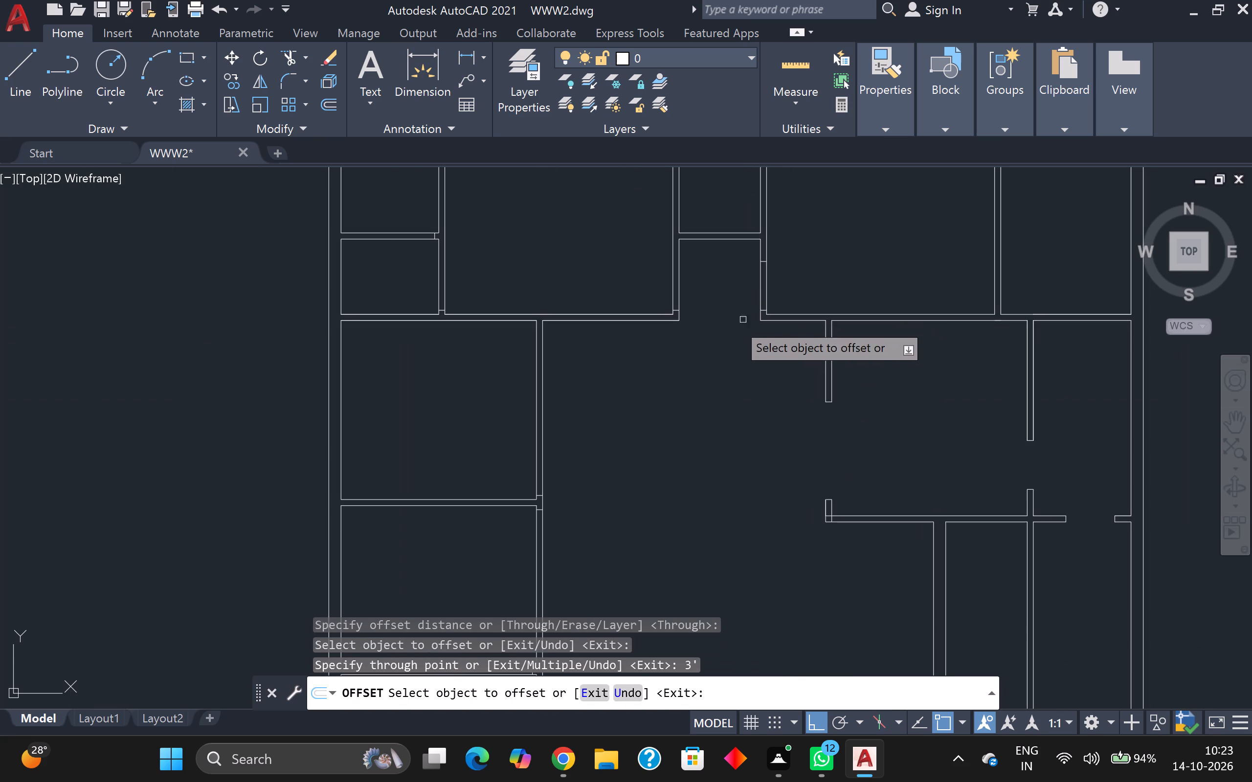
pyautogui.moveTo(734, 322); pyautogui.dragTo(845, 415, button='middle')
pyautogui.scroll(2, 777, 405)
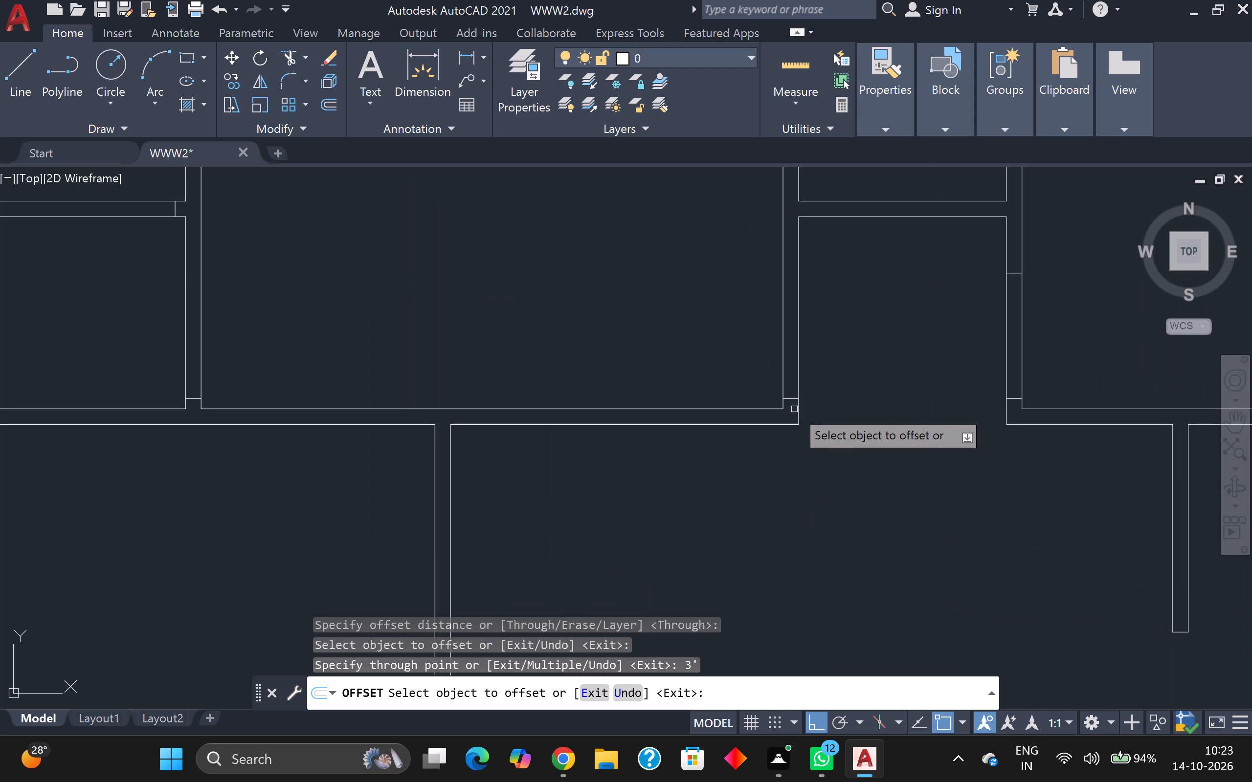
pyautogui.click(790, 400)
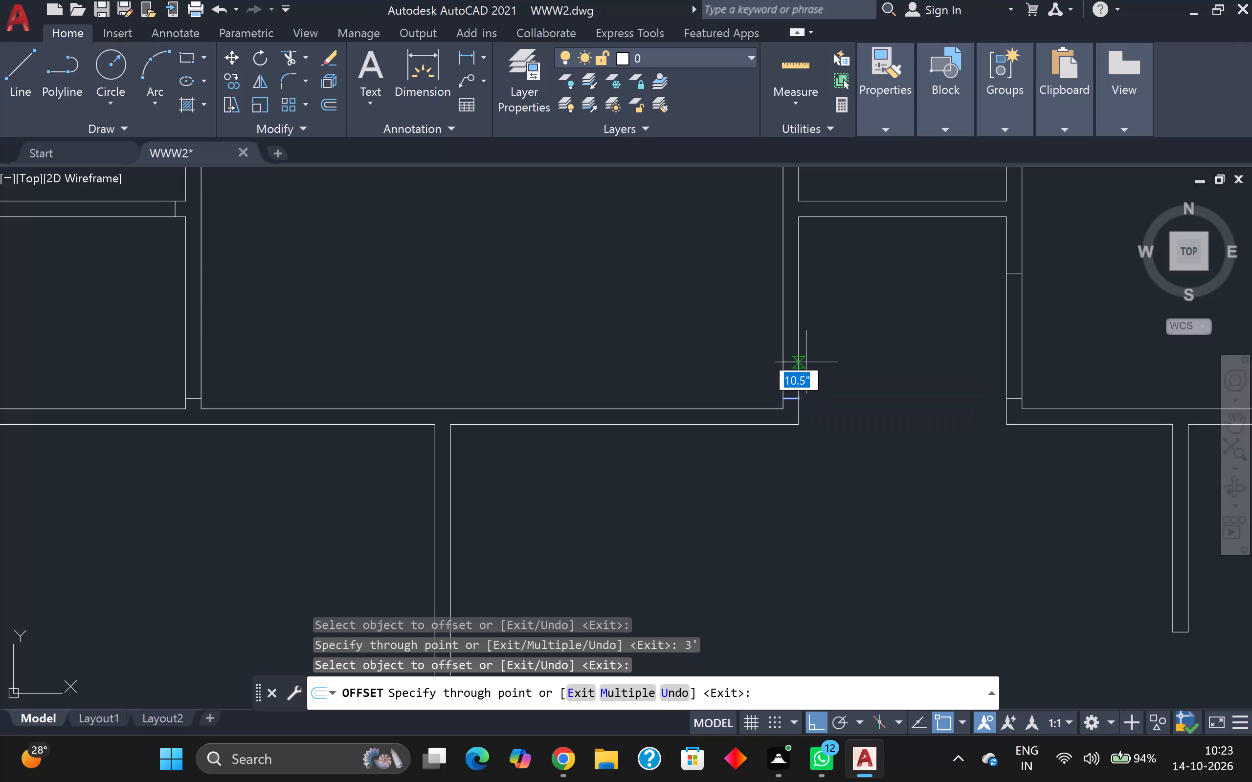
pyautogui.write("3'")
pyautogui.press('Return')
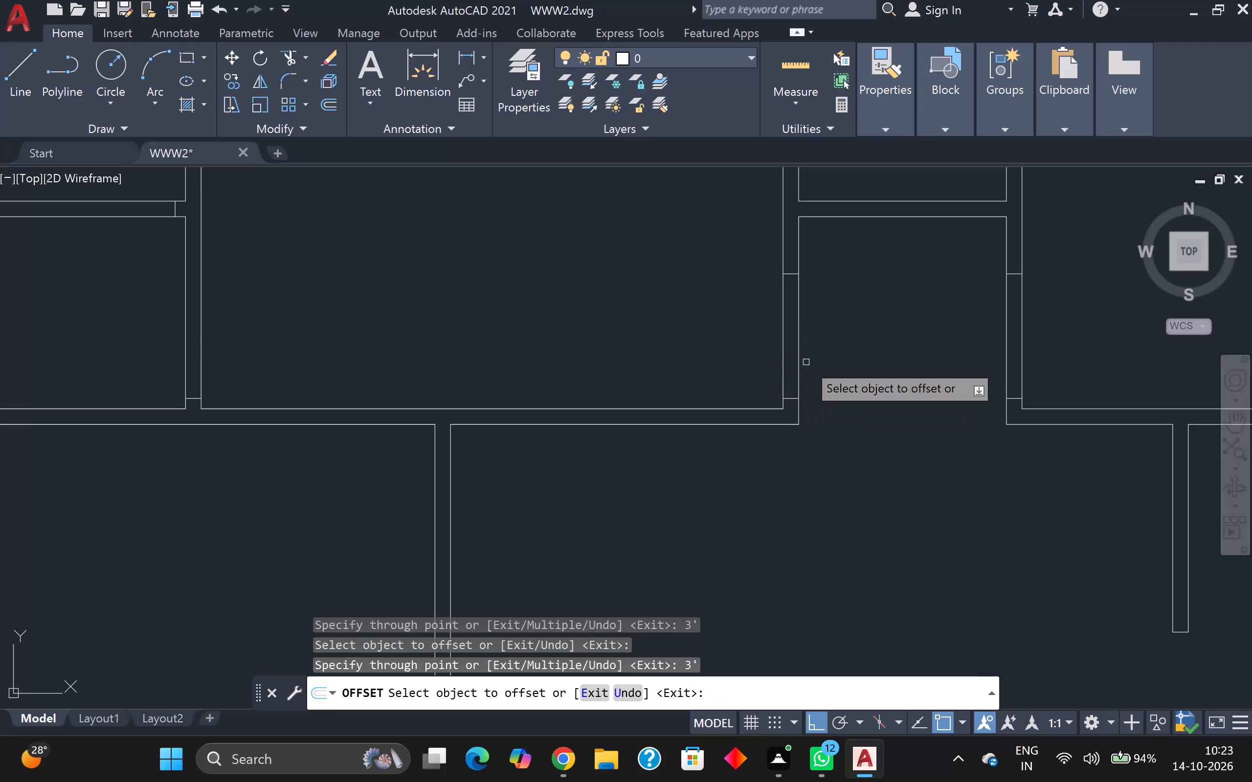
# Trim the partition lines between the opening marks on both sides of the top central passage.
pyautogui.click(289, 59)
pyautogui.click(644, 344)
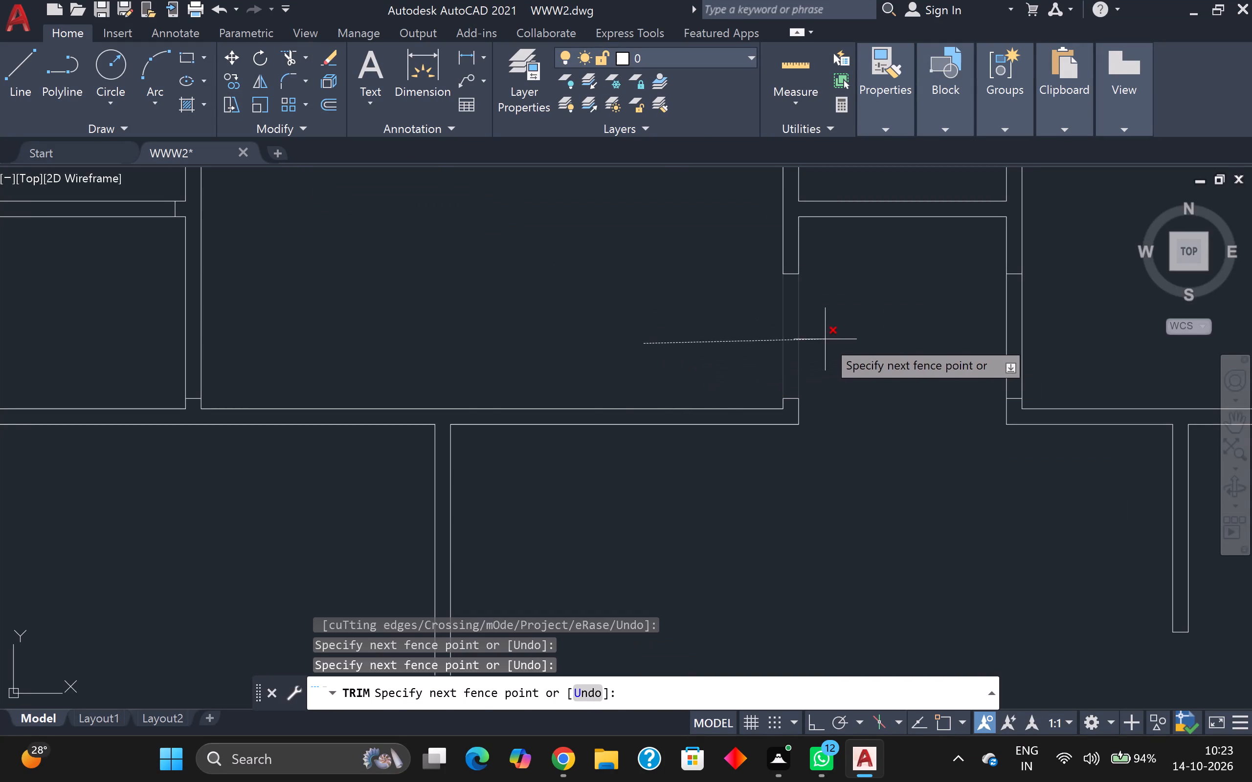
pyautogui.click(826, 339)
pyautogui.click(850, 338)
pyautogui.click(1109, 358)
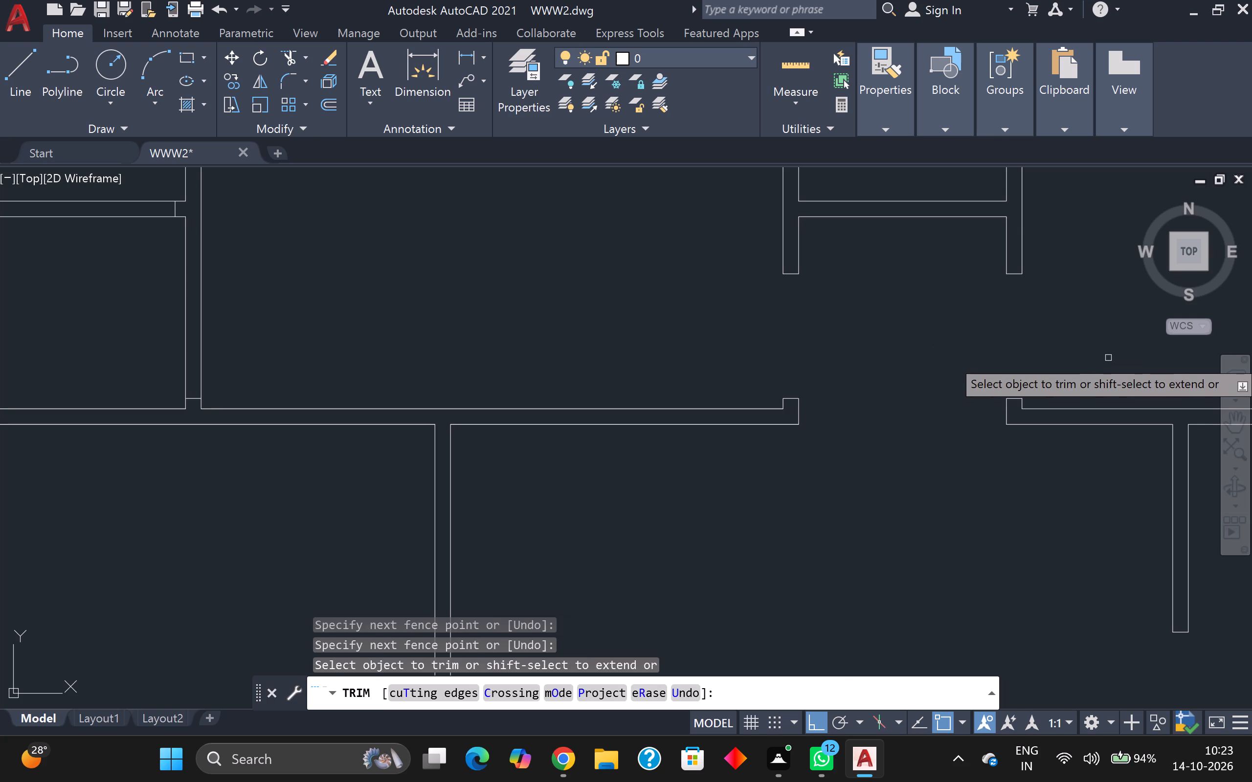
pyautogui.scroll(-2, 1108, 358)
pyautogui.moveTo(1112, 334); pyautogui.dragTo(1009, 312, button='middle')
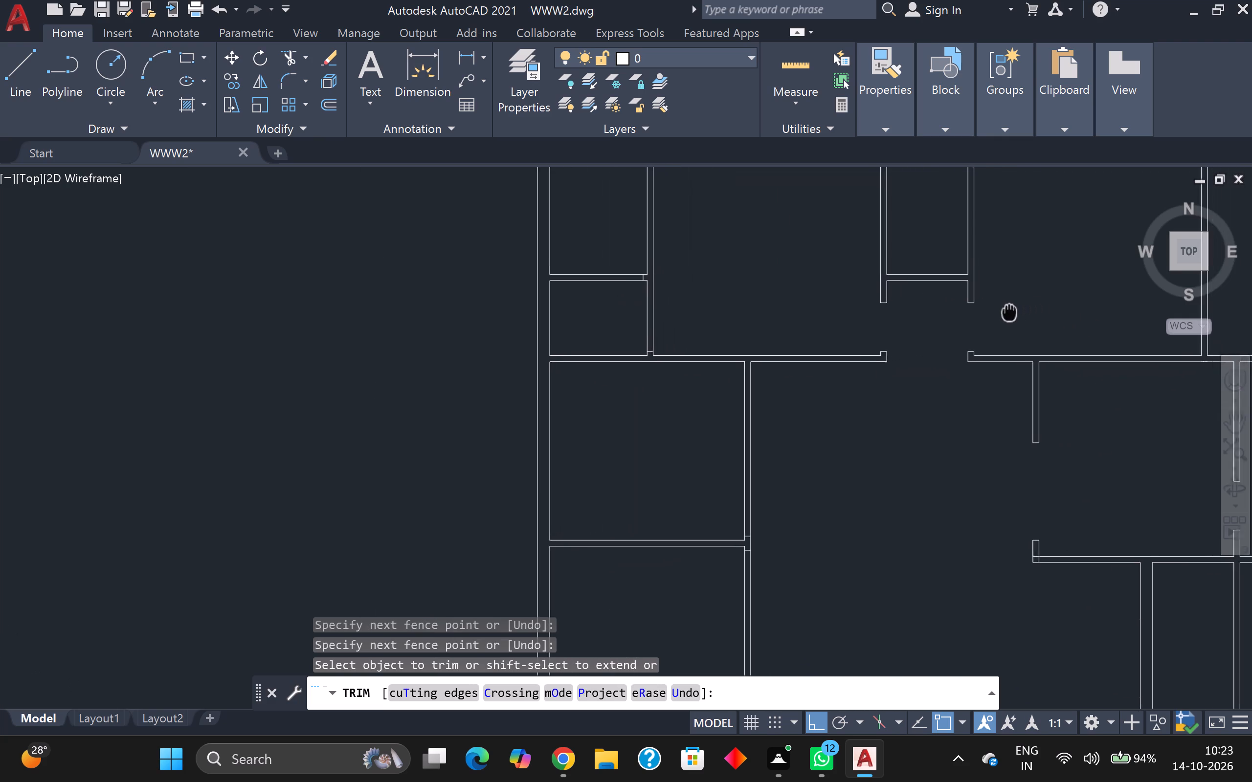
pyautogui.moveTo(1009, 312); pyautogui.dragTo(969, 329, button='middle')
pyautogui.scroll(-1, 1033, 346)
pyautogui.moveTo(1065, 401); pyautogui.dragTo(1012, 434, button='middle')
pyautogui.moveTo(1017, 342); pyautogui.dragTo(1005, 392, button='middle')
pyautogui.scroll(-1, 1011, 374)
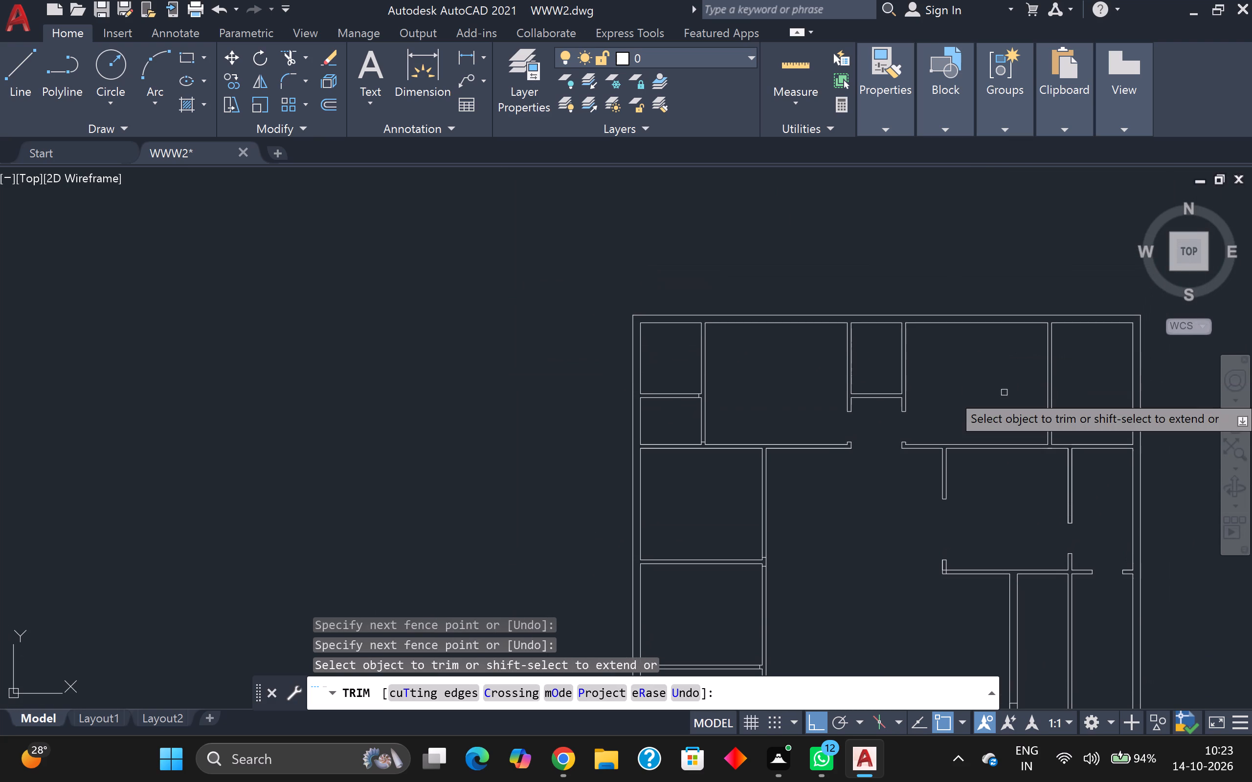
pyautogui.press('Escape')
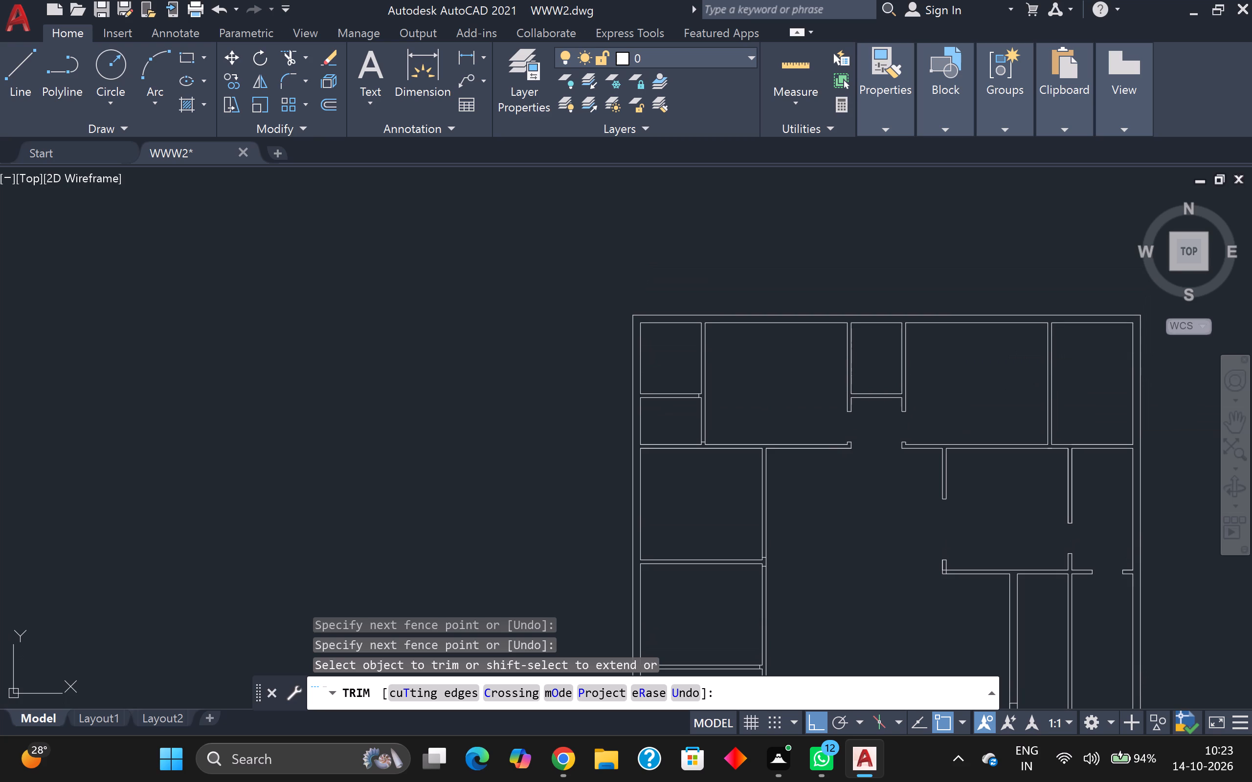
# Draw a line about 4.5" long across the vertical partition between the two top-right rooms, near its upper end.
pyautogui.press('l')
pyautogui.press('Return')
pyautogui.scroll(2, 1038, 376)
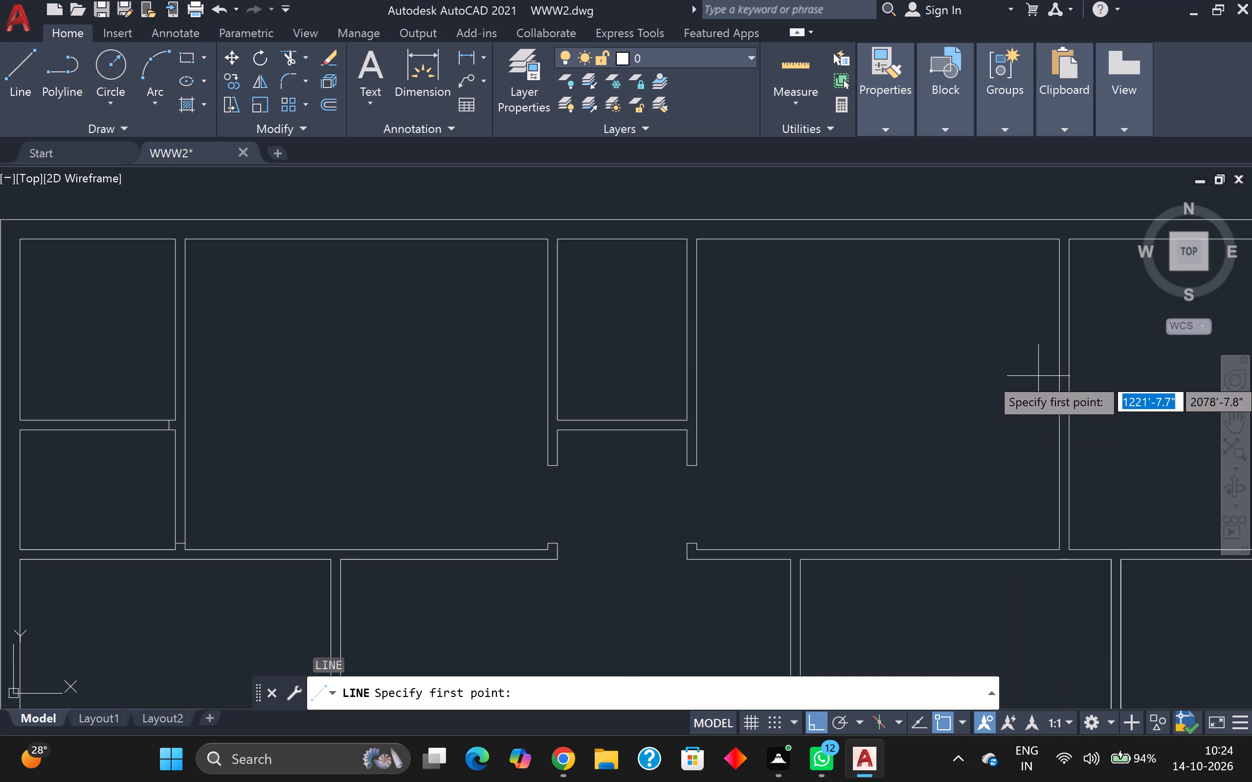
pyautogui.scroll(1, 1066, 327)
pyautogui.scroll(-3, 1066, 326)
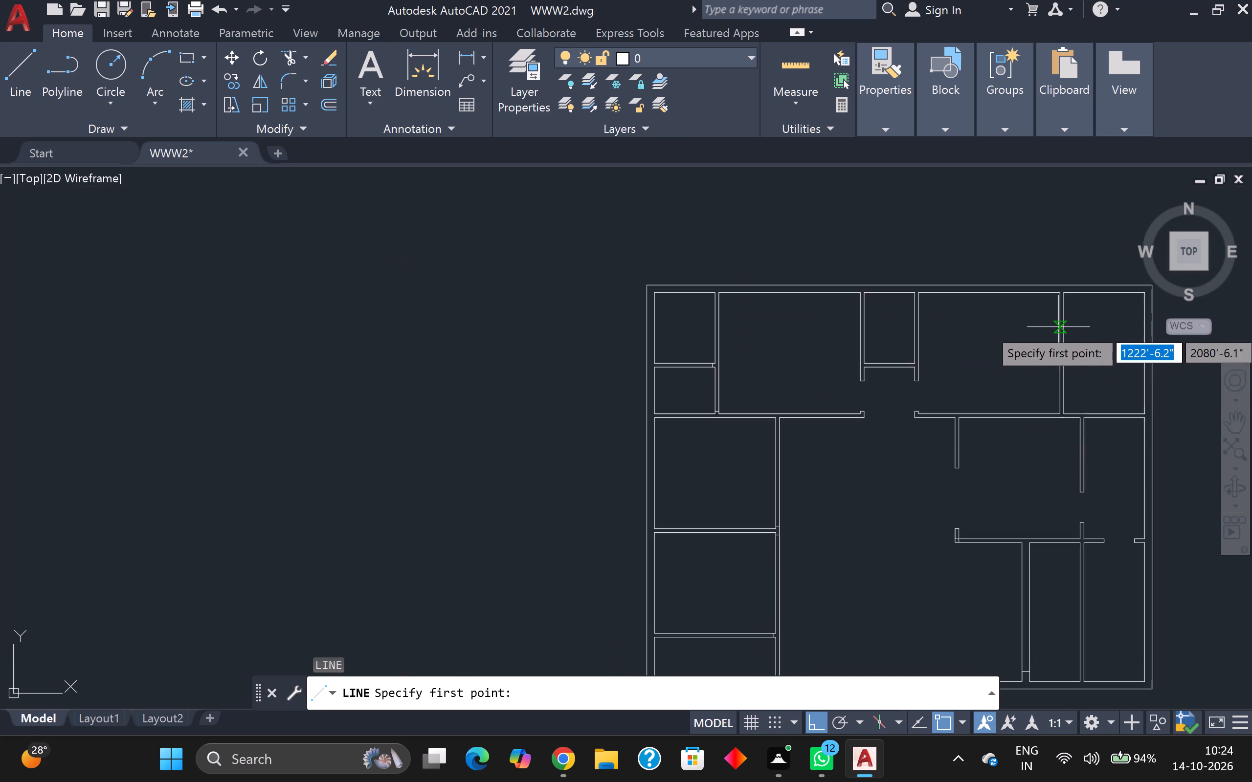
pyautogui.scroll(-1, 1058, 327)
pyautogui.scroll(3, 1058, 327)
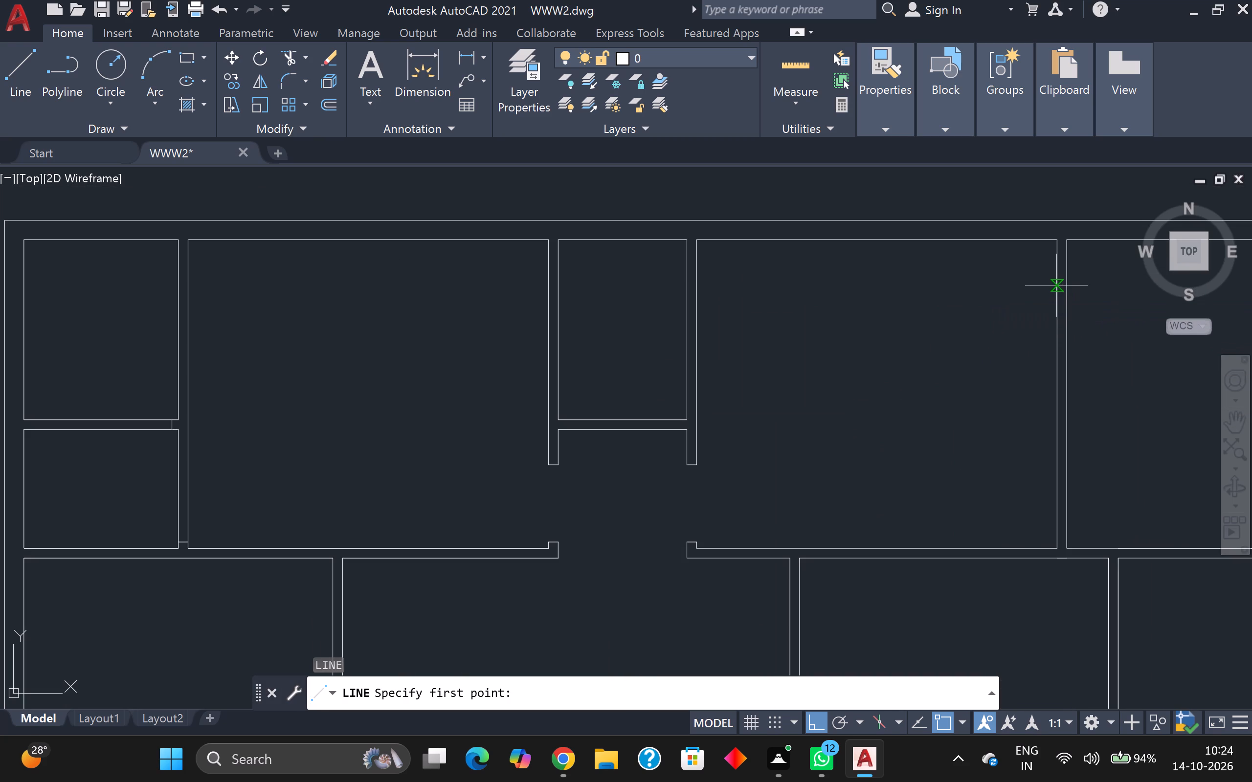
pyautogui.click(1054, 285)
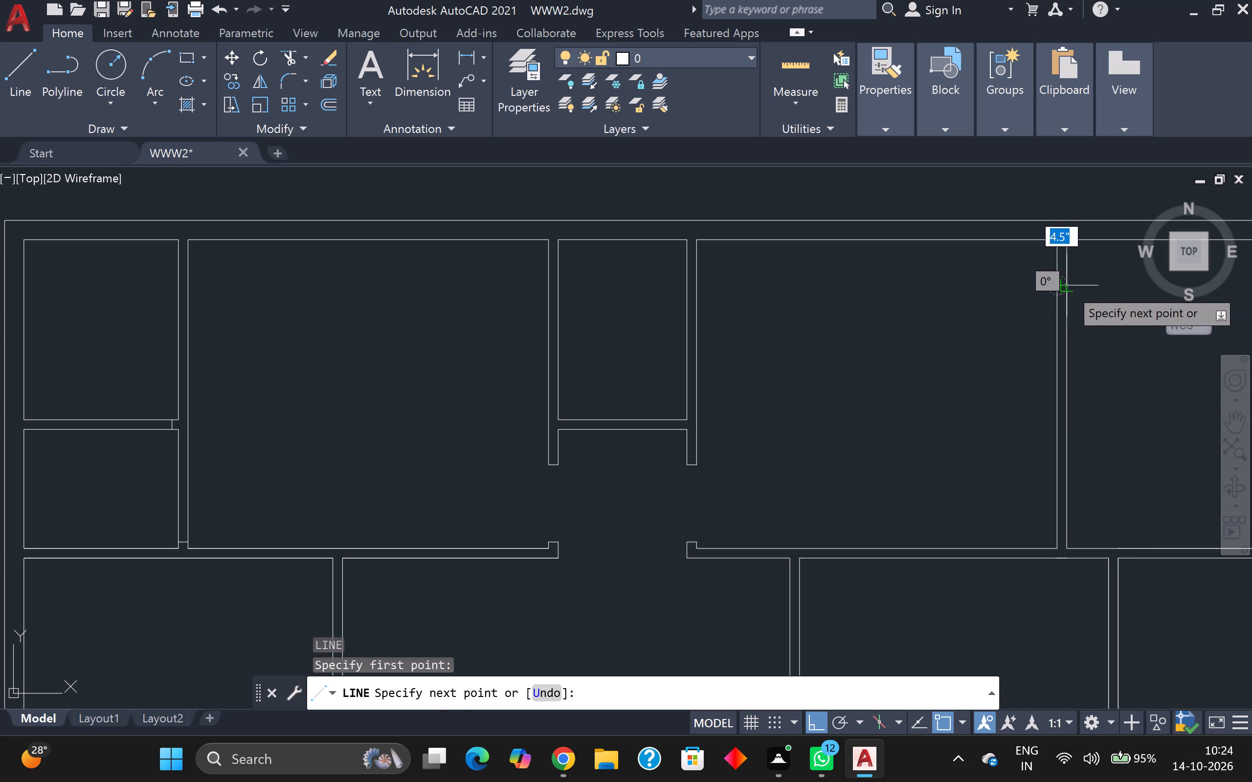
pyautogui.scroll(1, 1062, 296)
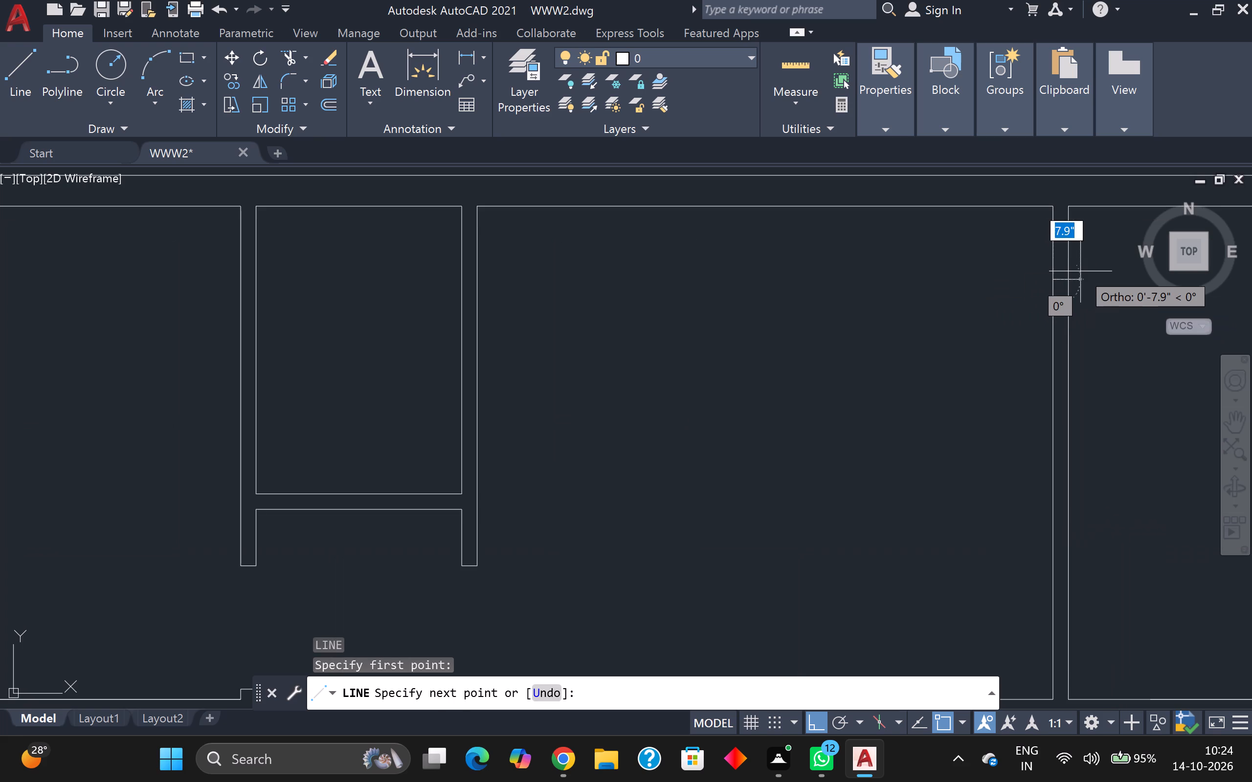
pyautogui.scroll(2, 1080, 271)
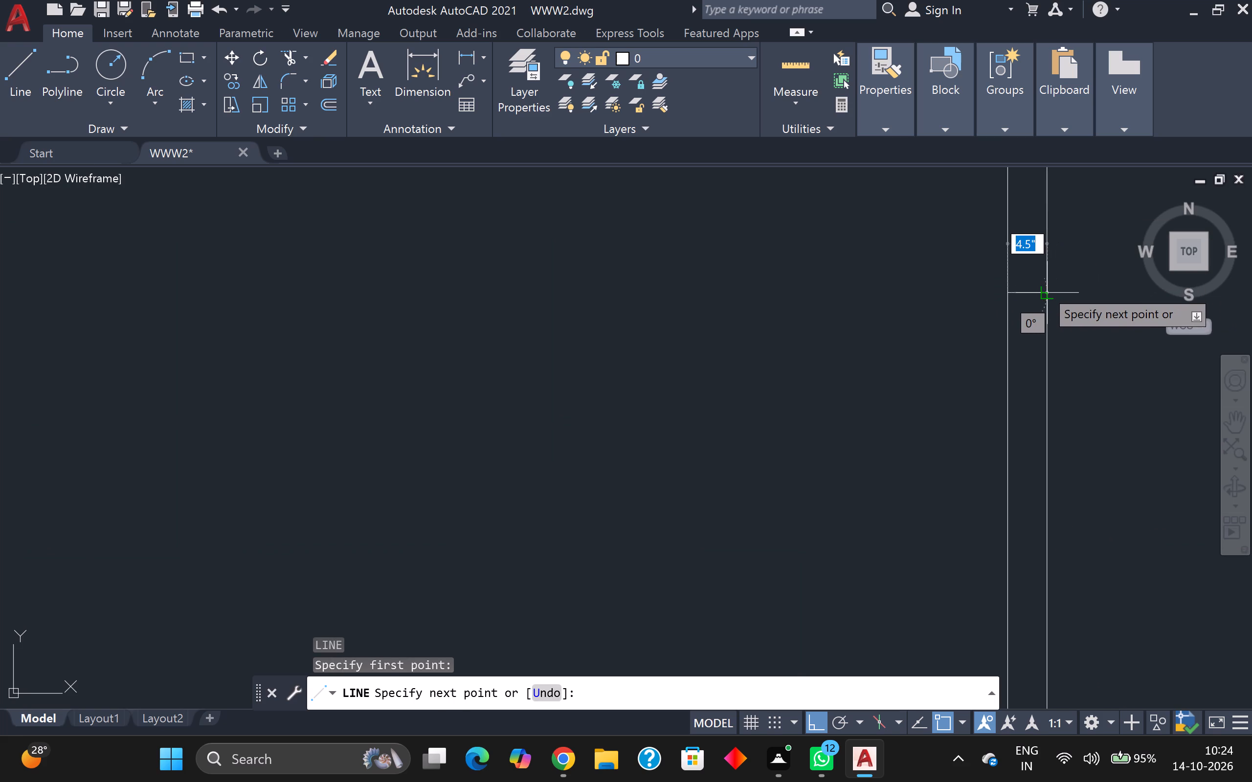
pyautogui.click(1044, 288)
pyautogui.press('Escape')
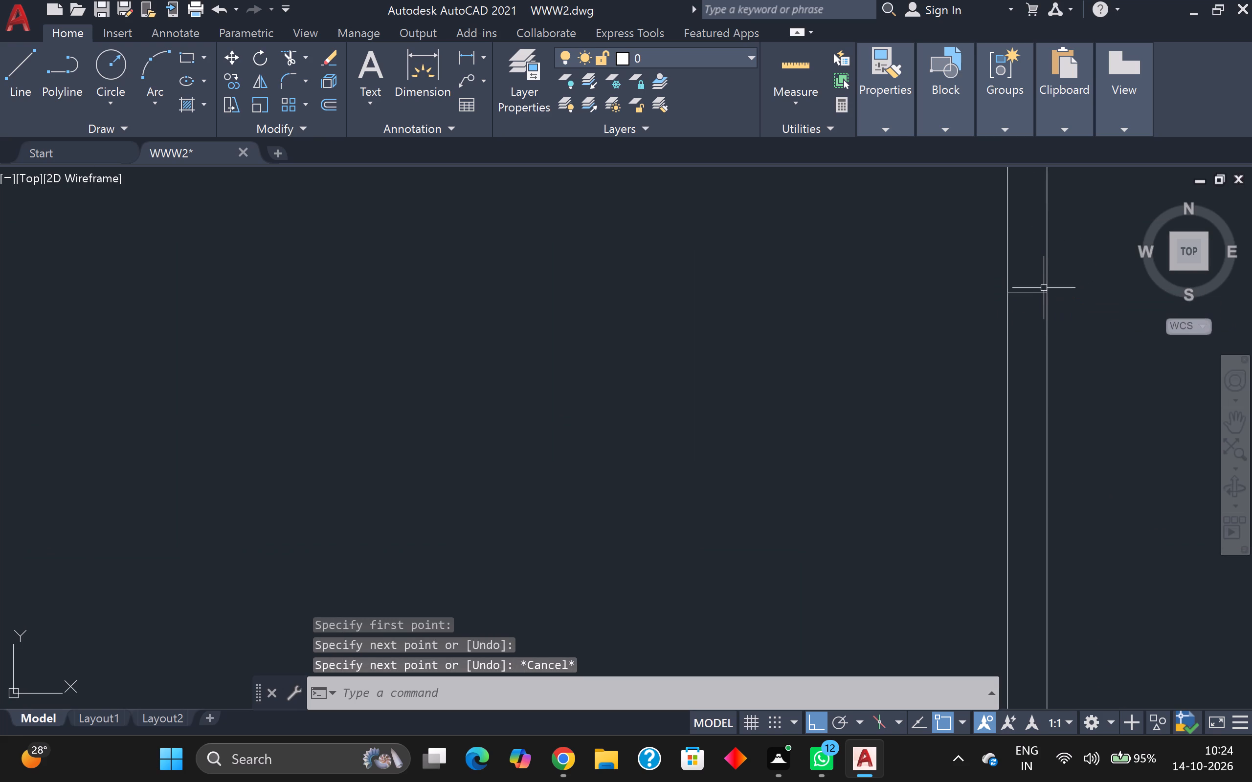
# Offset the short cross line in the vertical partition between the two top-right rooms 3' downward.
pyautogui.press('o')
pyautogui.press('Return')
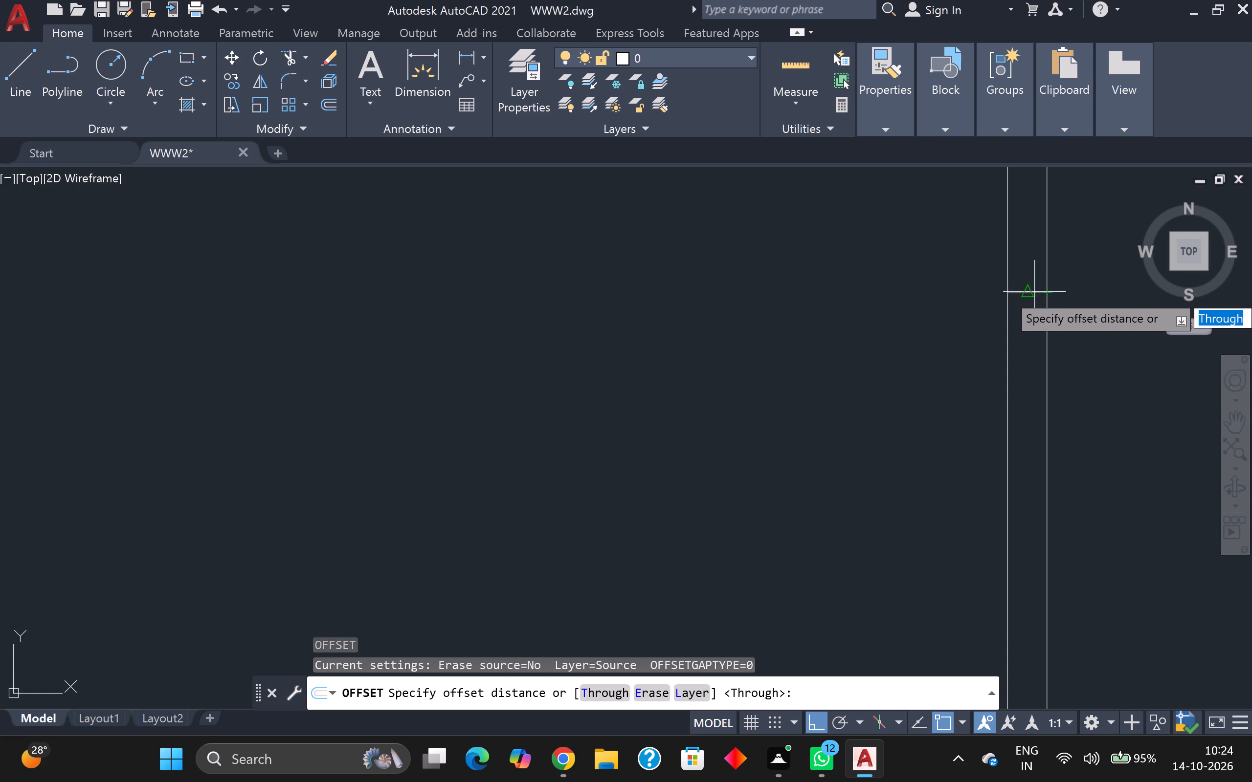
pyautogui.press('Return')
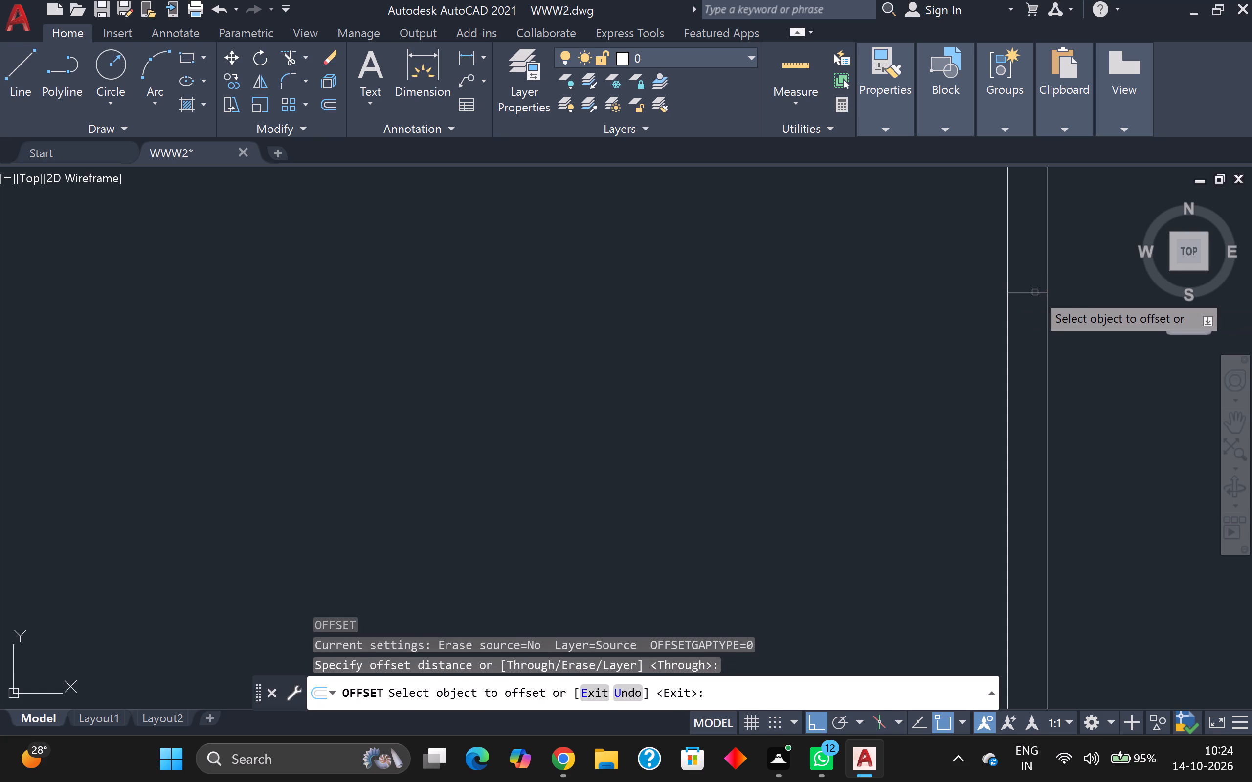
pyautogui.click(1035, 292)
pyautogui.scroll(-2, 1041, 320)
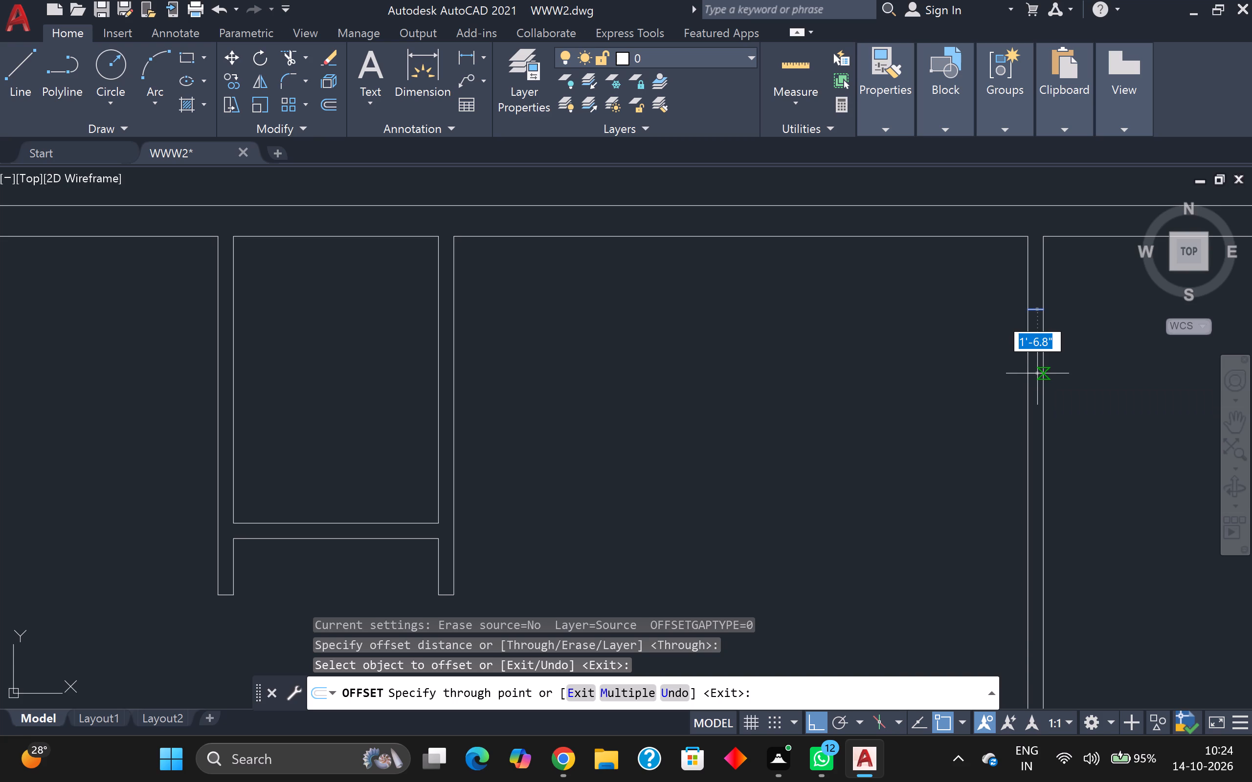
pyautogui.press('3')
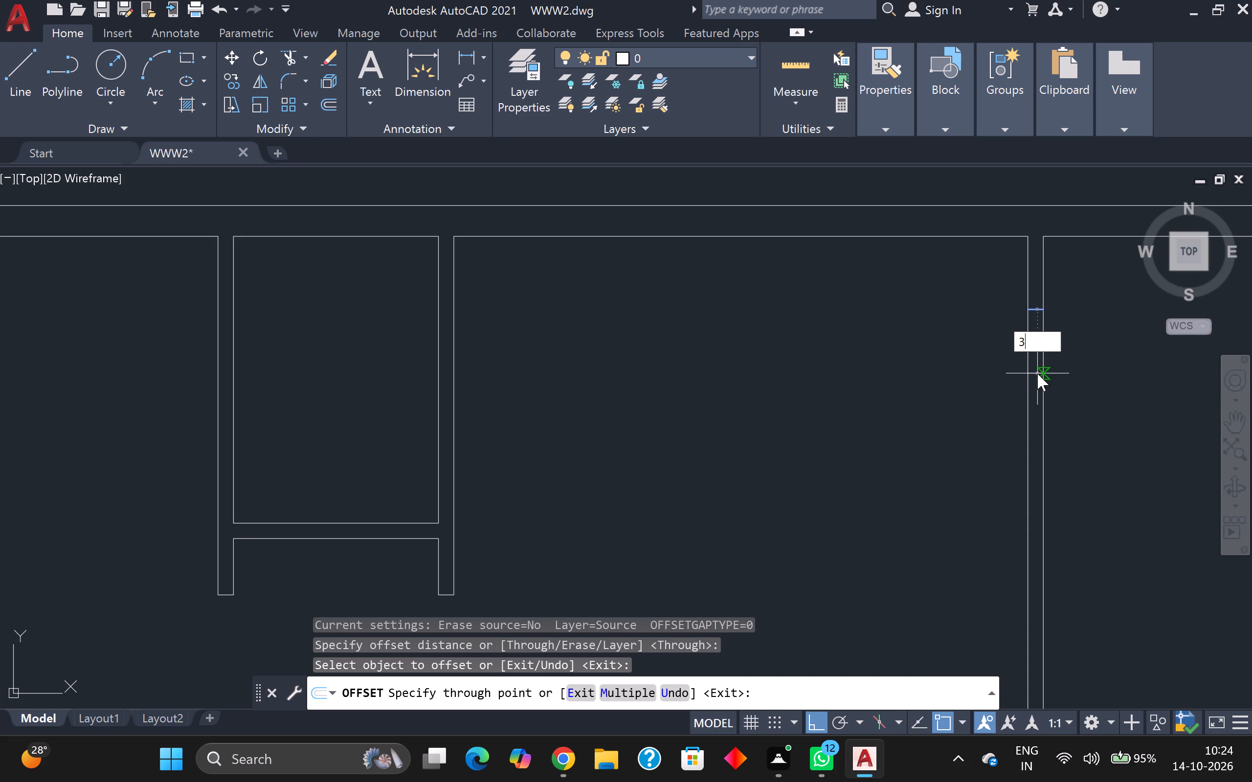
pyautogui.press("'")
pyautogui.press('Return')
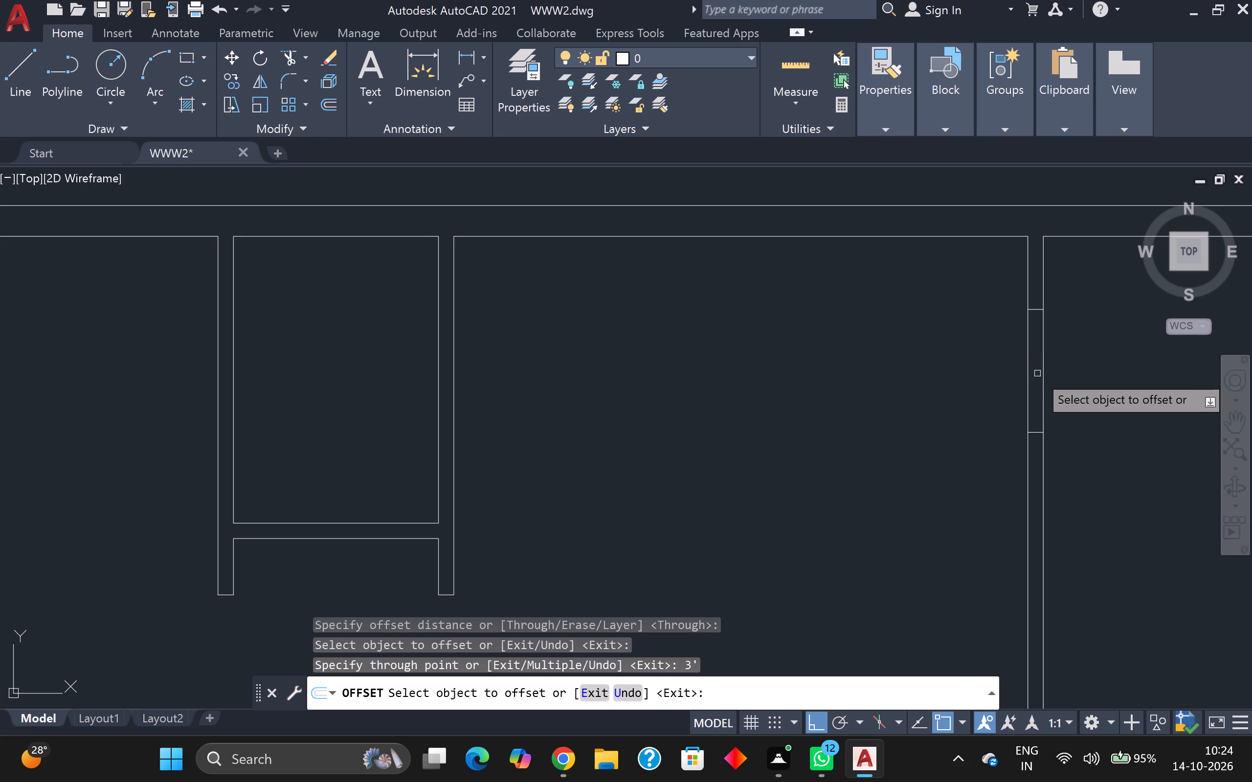
pyautogui.scroll(-2, 1035, 373)
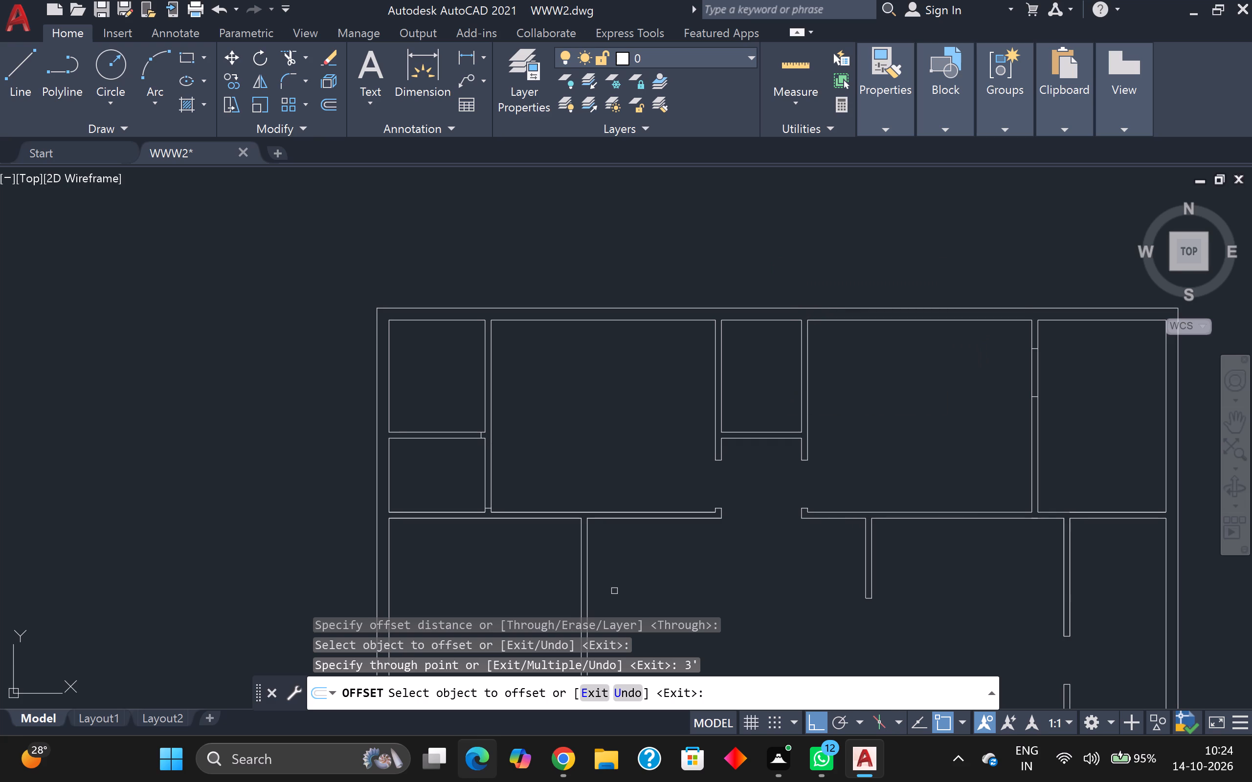
pyautogui.scroll(-1, 756, 453)
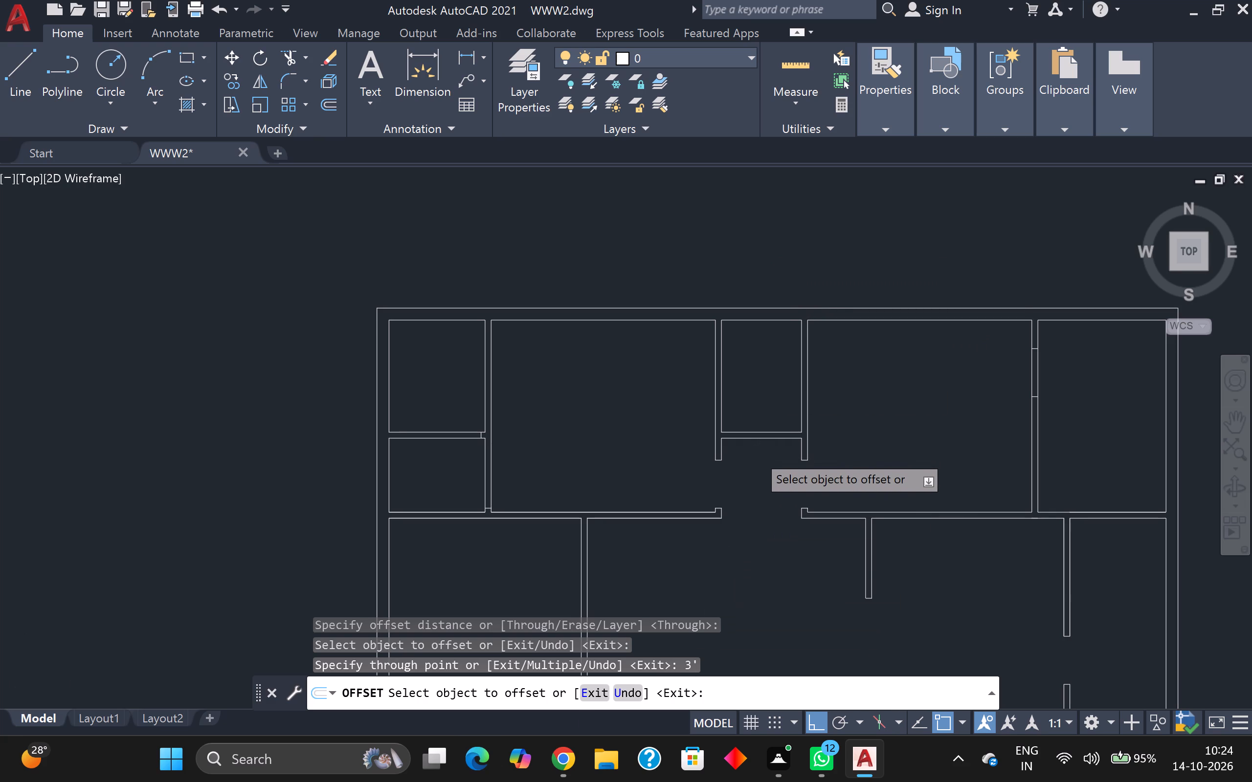
pyautogui.scroll(-1, 756, 453)
pyautogui.scroll(5, 756, 453)
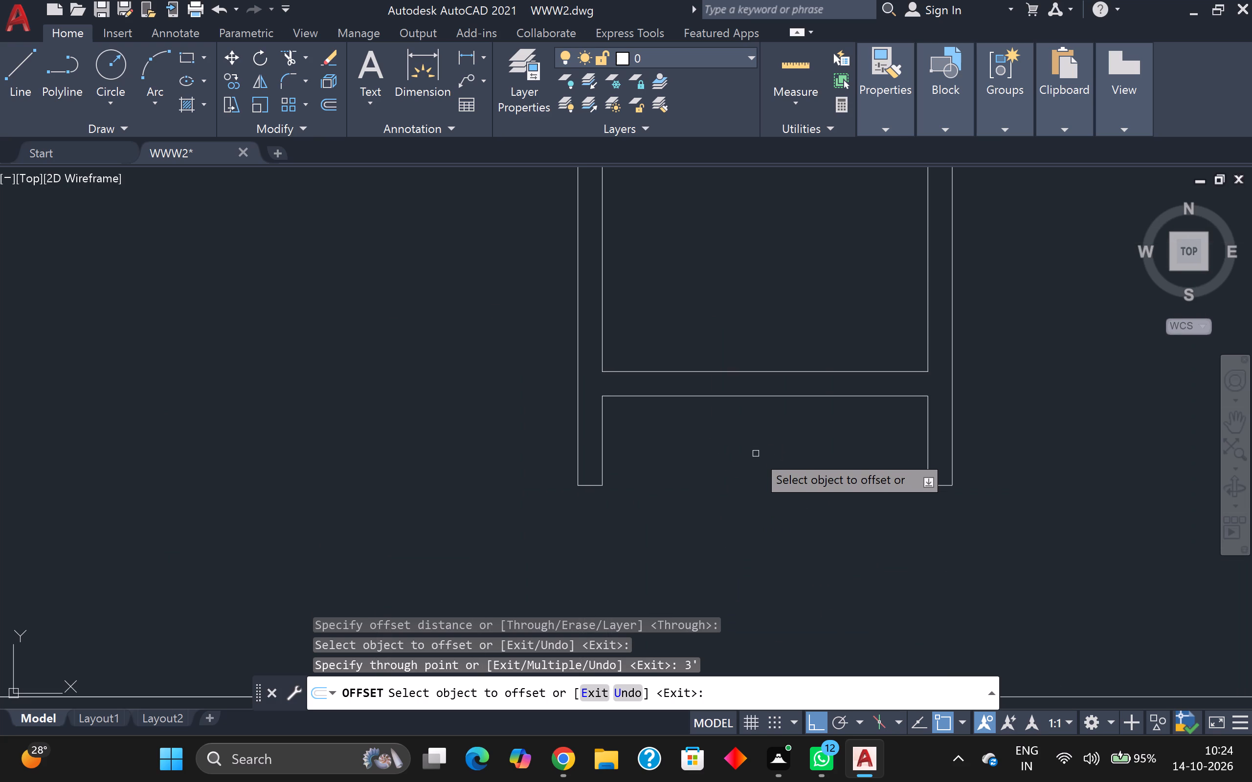
pyautogui.press('Escape')
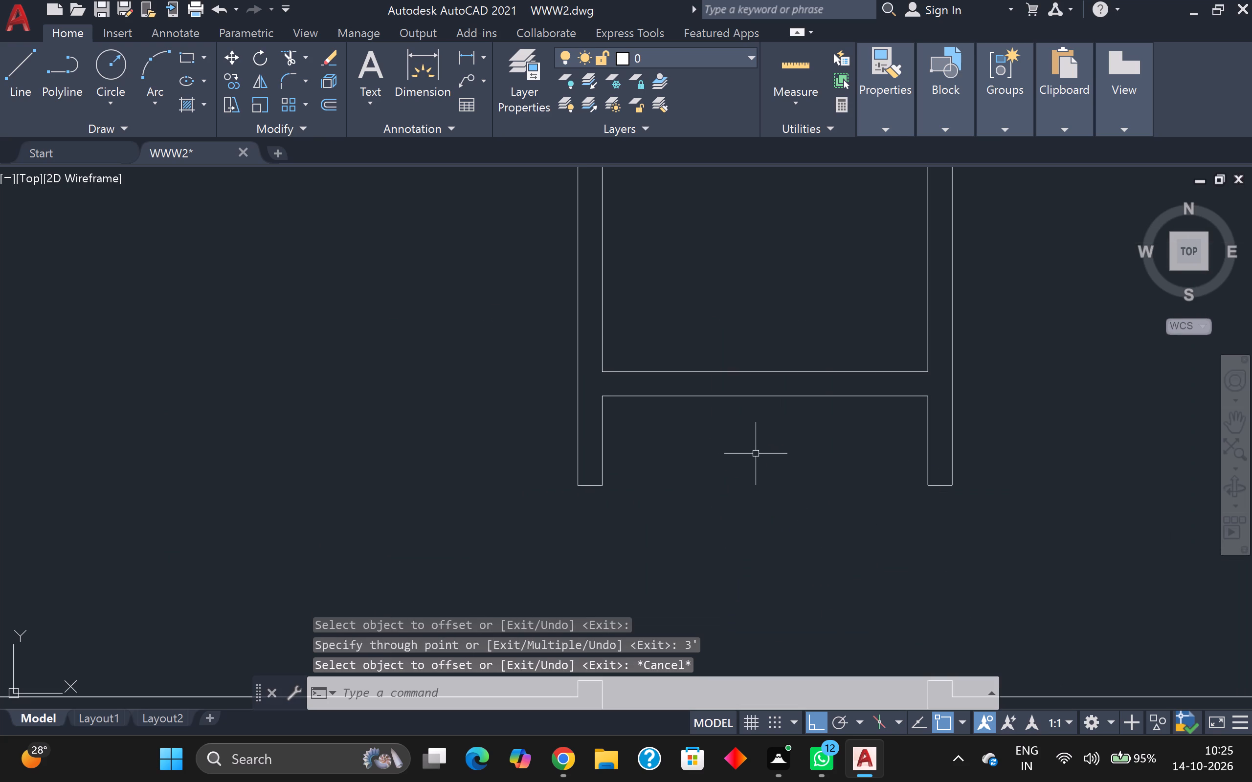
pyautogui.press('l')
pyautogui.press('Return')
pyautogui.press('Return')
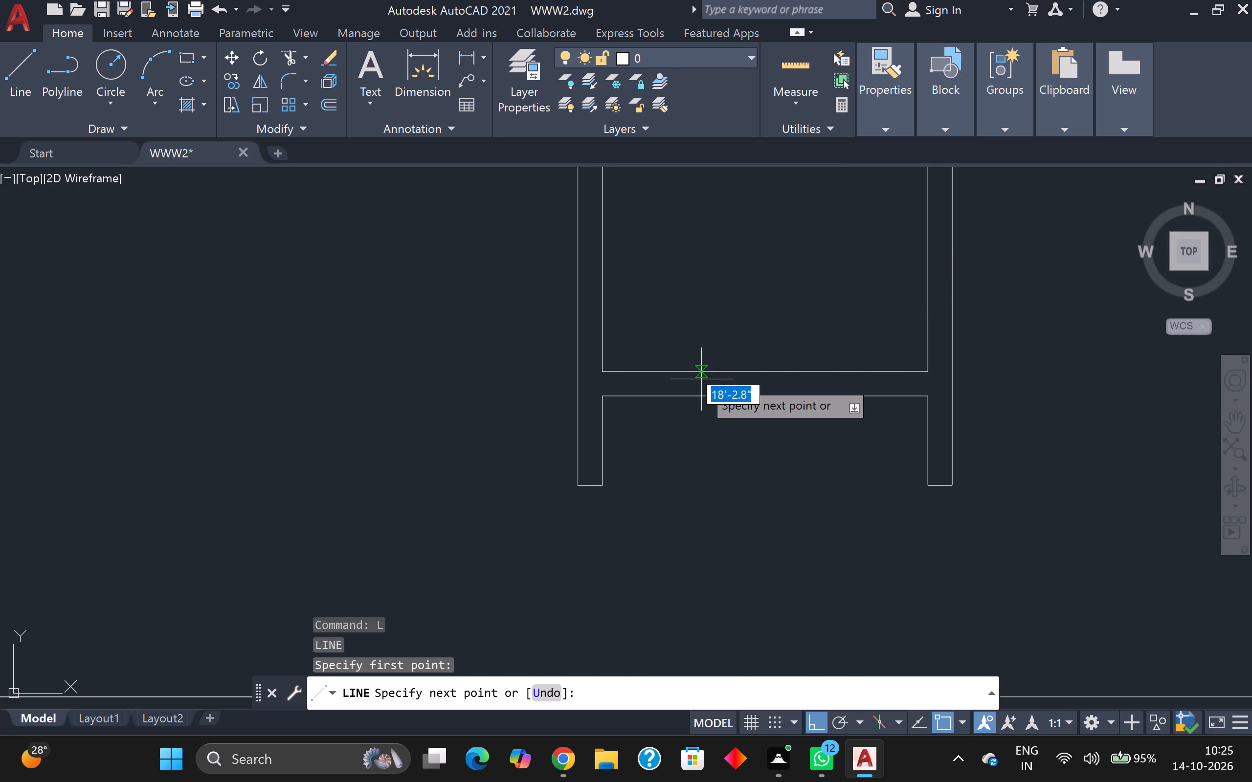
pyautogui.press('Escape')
# Outline a 2' wide opening across the horizontal partition in the top central passage, running left from the partition's midpoint.
pyautogui.press('l')
pyautogui.press('Return')
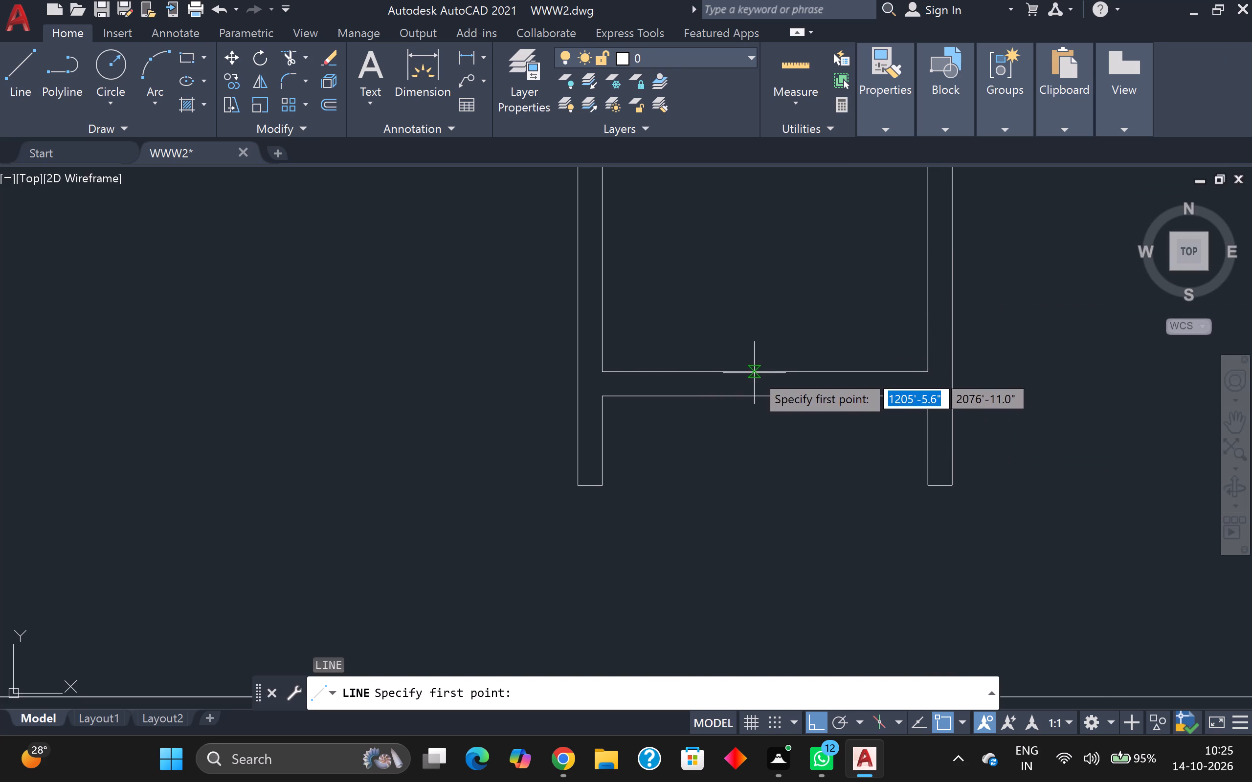
pyautogui.click(767, 367)
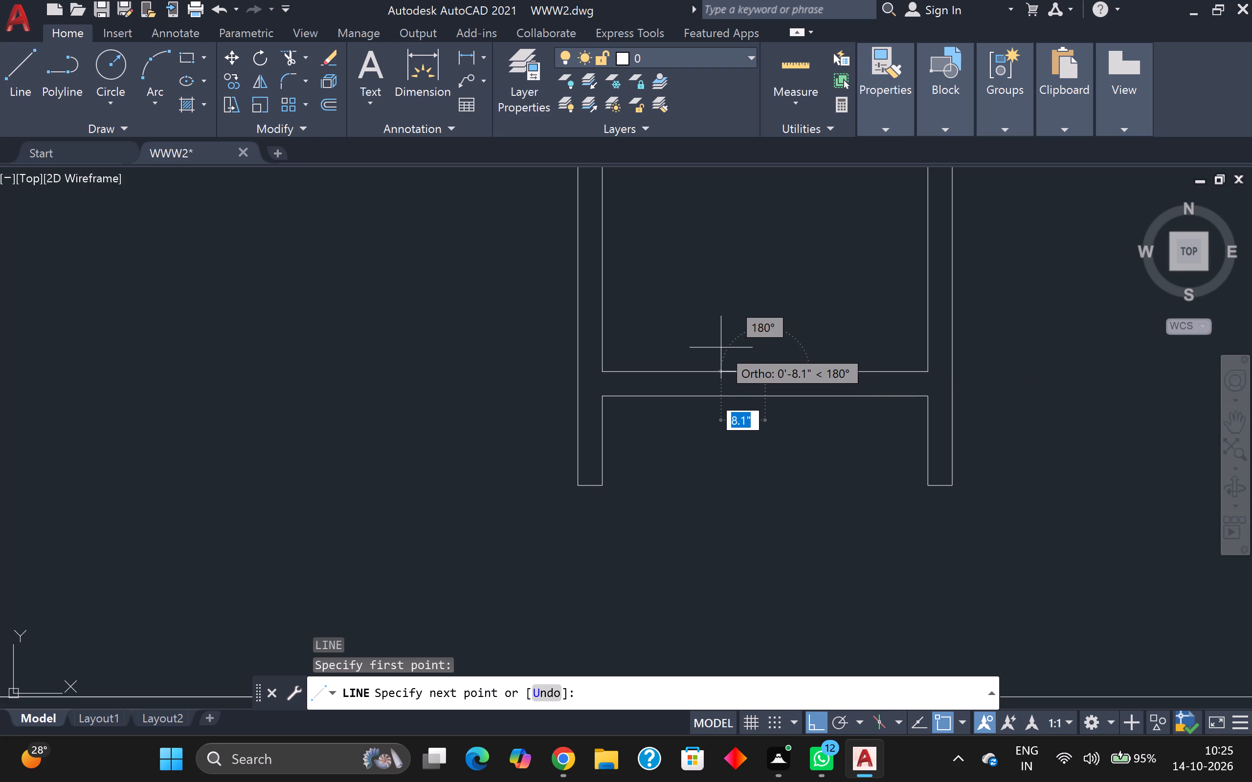
pyautogui.write("2'")
pyautogui.press('Return')
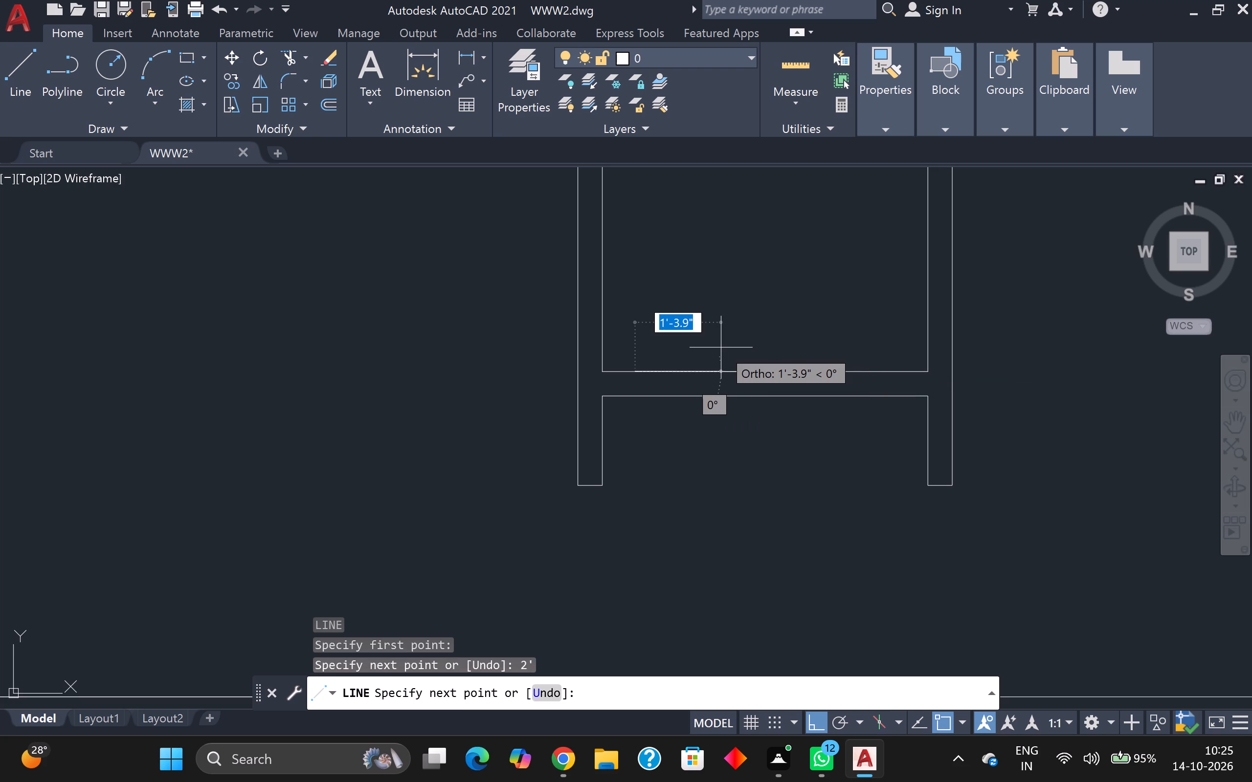
pyautogui.scroll(1, 610, 391)
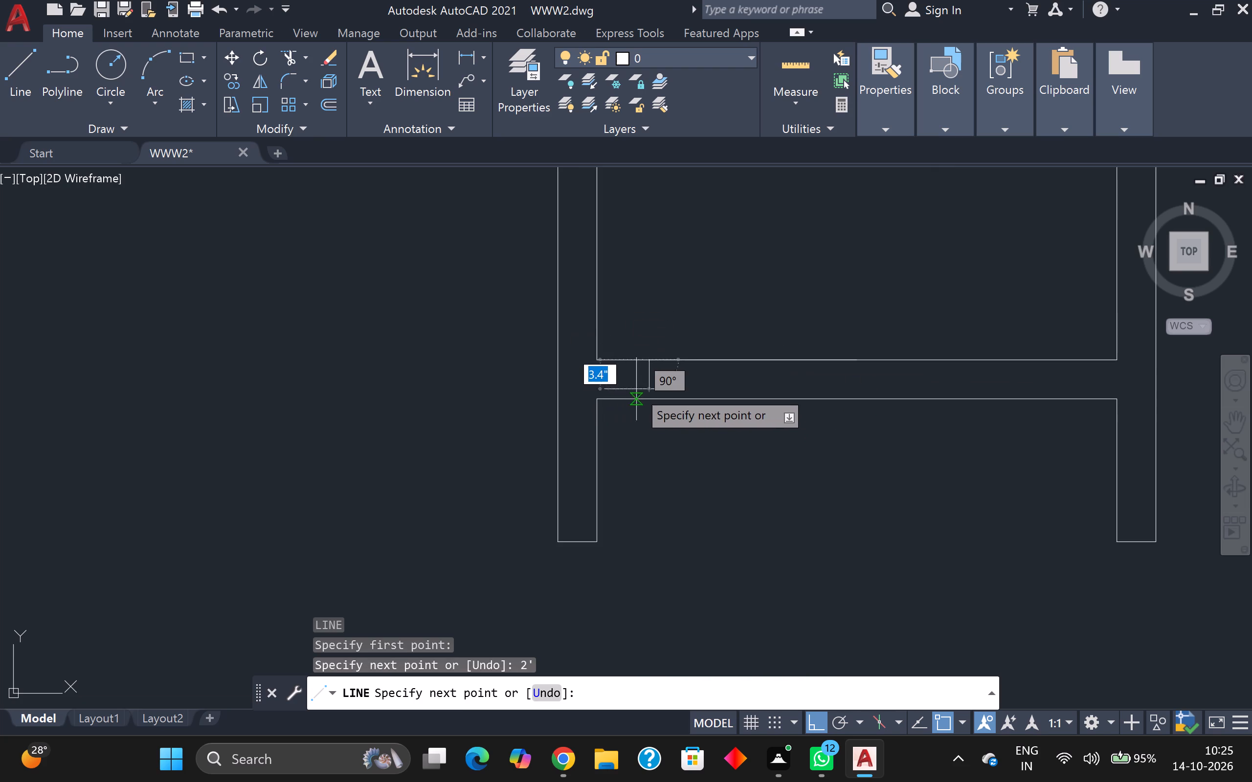
pyautogui.scroll(3, 653, 388)
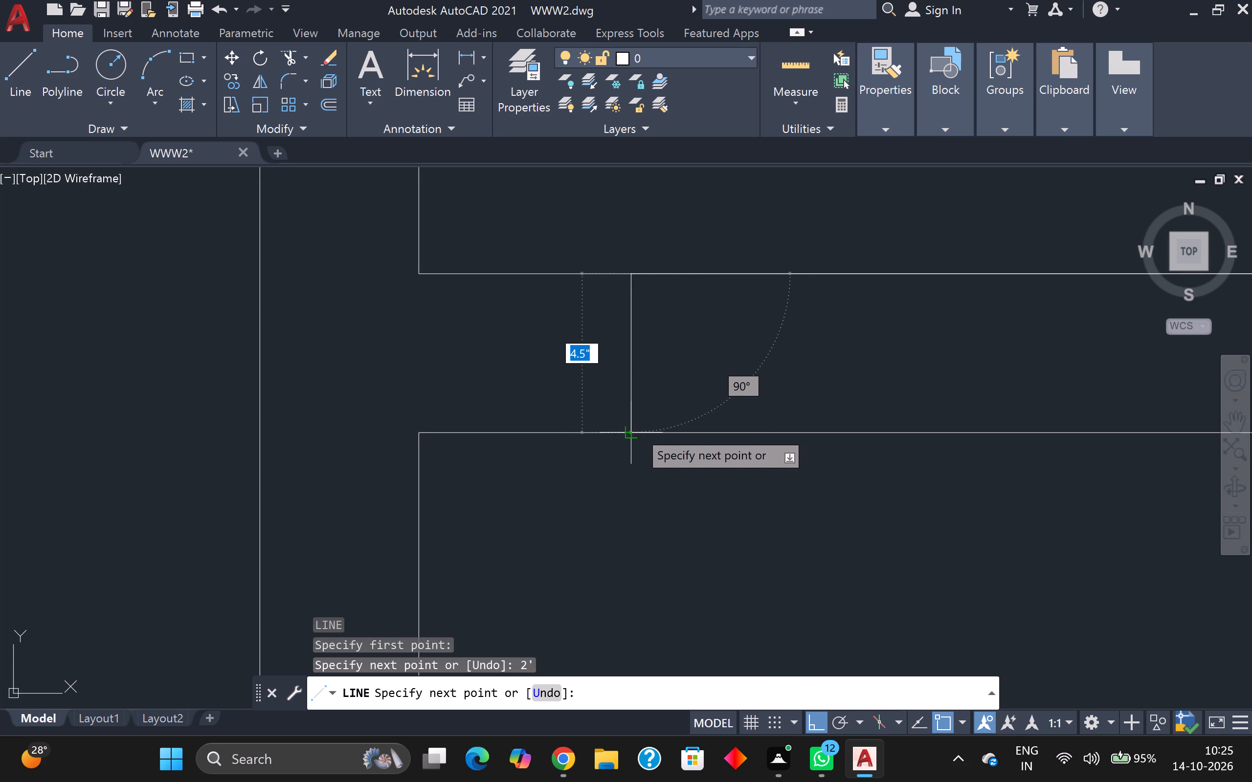
pyautogui.click(636, 429)
pyautogui.scroll(-3, 773, 444)
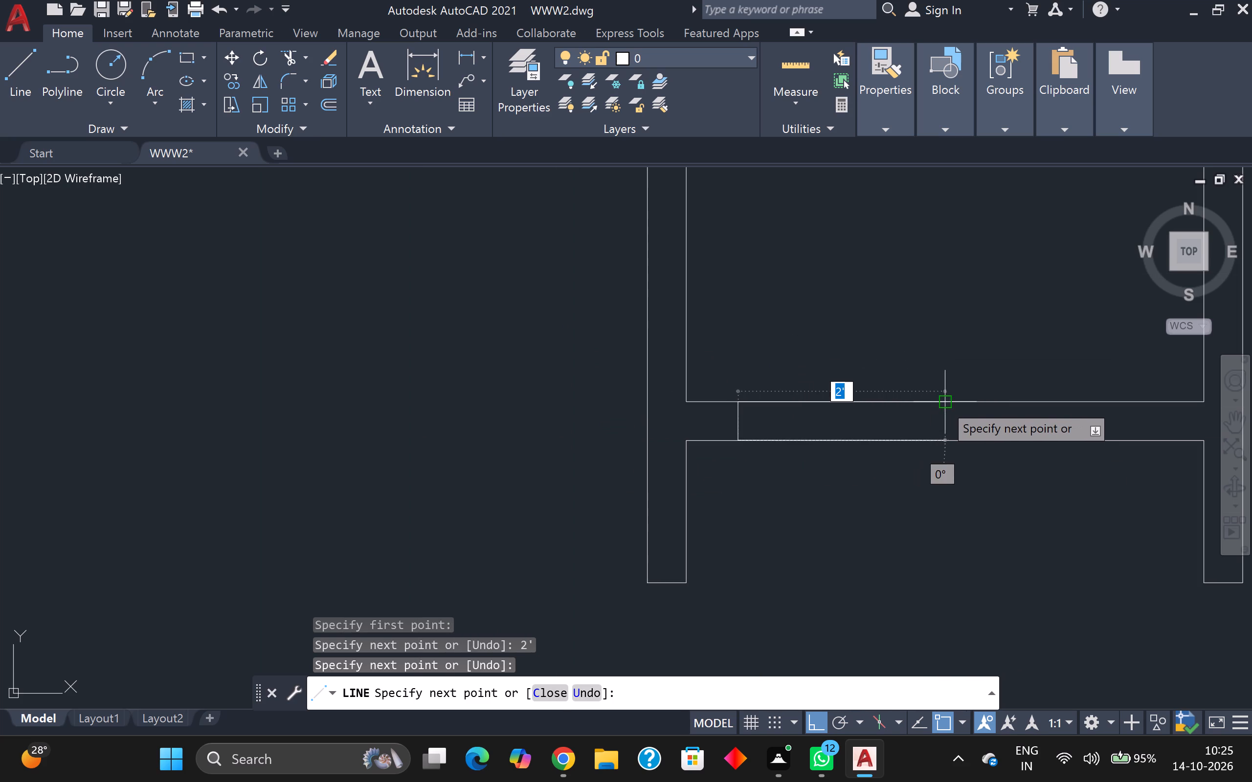
pyautogui.click(950, 442)
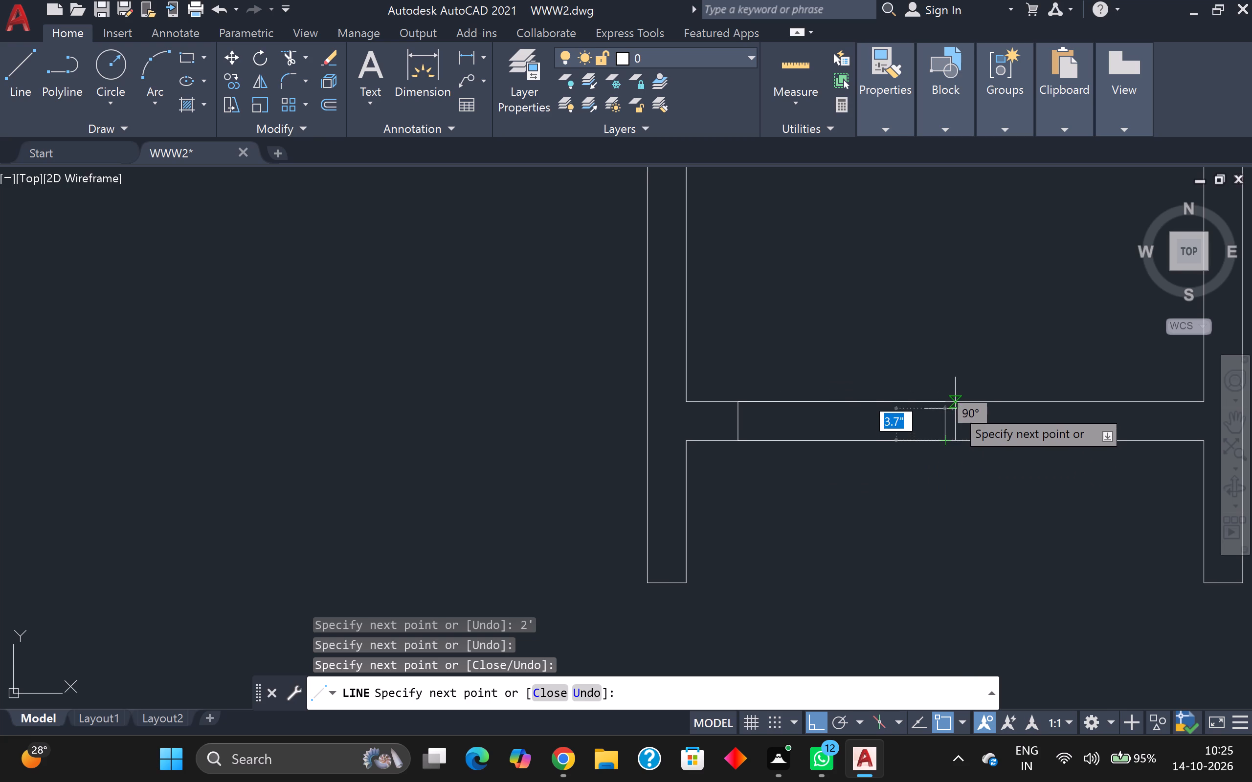
pyautogui.scroll(1, 952, 404)
pyautogui.click(939, 400)
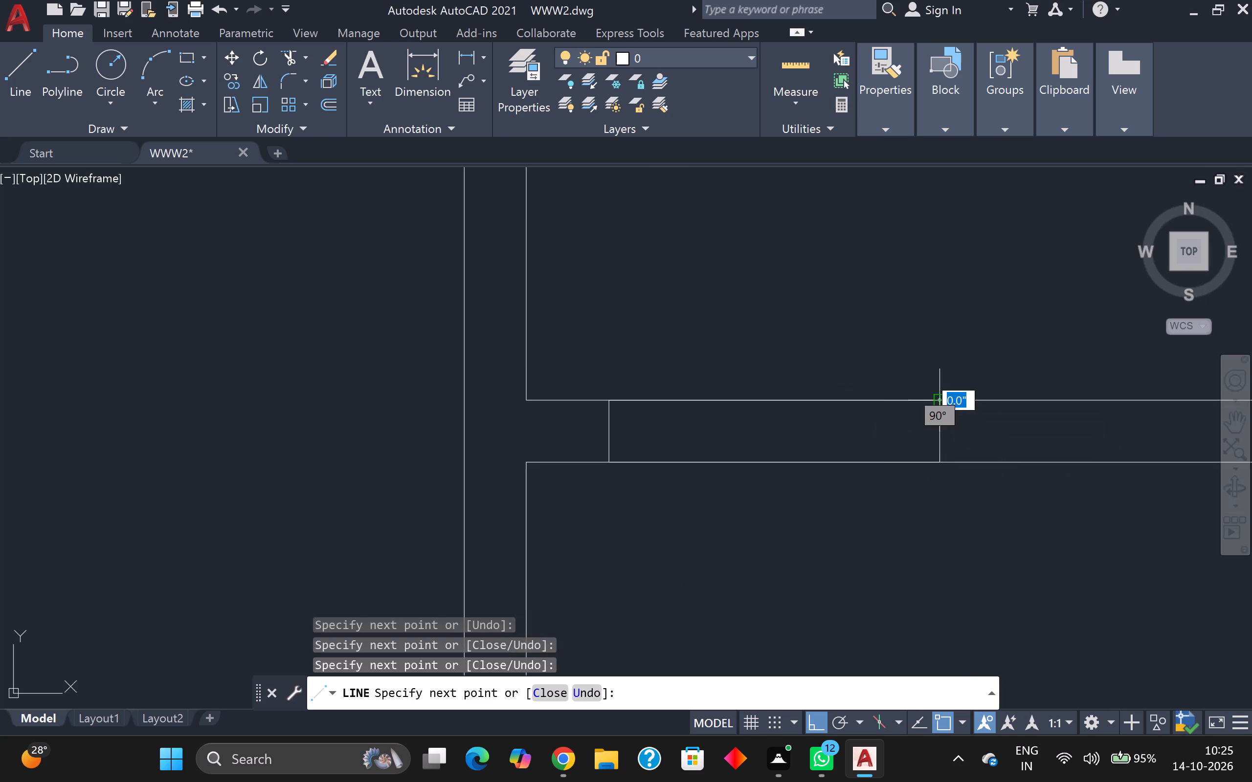
pyautogui.press('Escape')
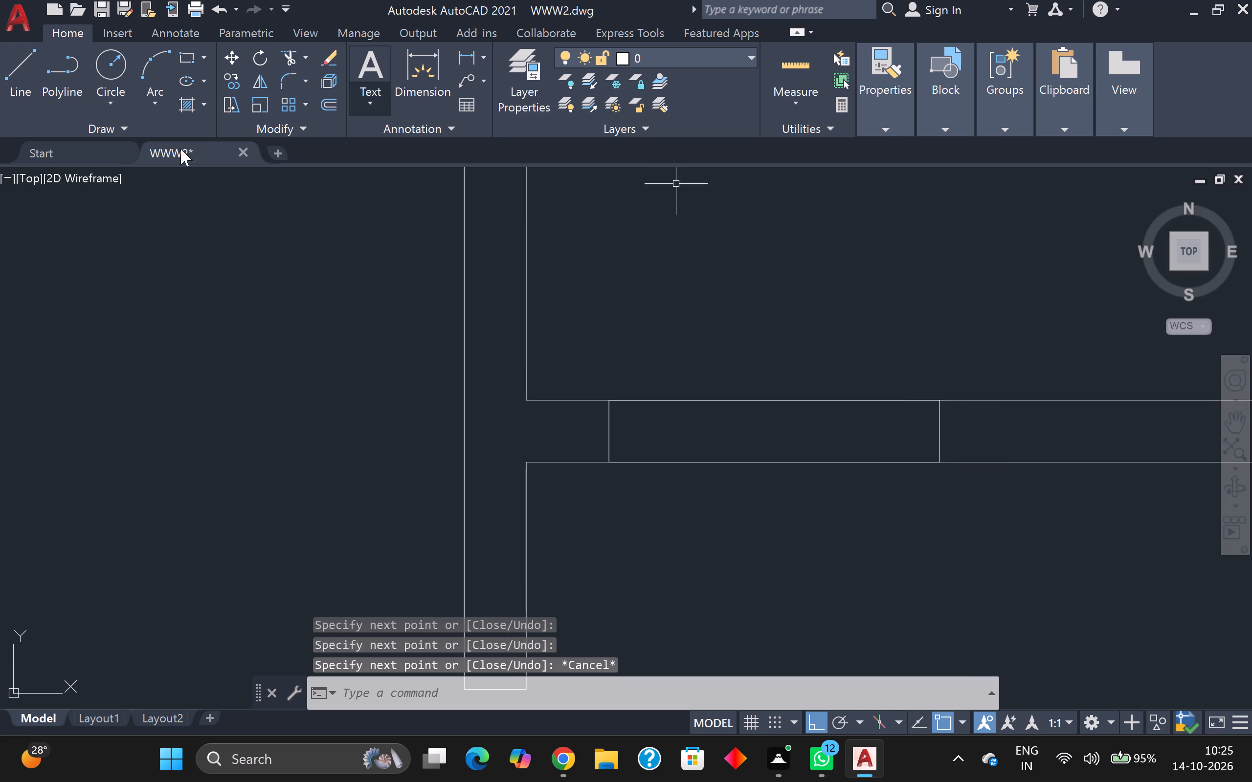
# Trim both lines of the top central passage's horizontal partition between the two opening marks.
pyautogui.click(300, 56)
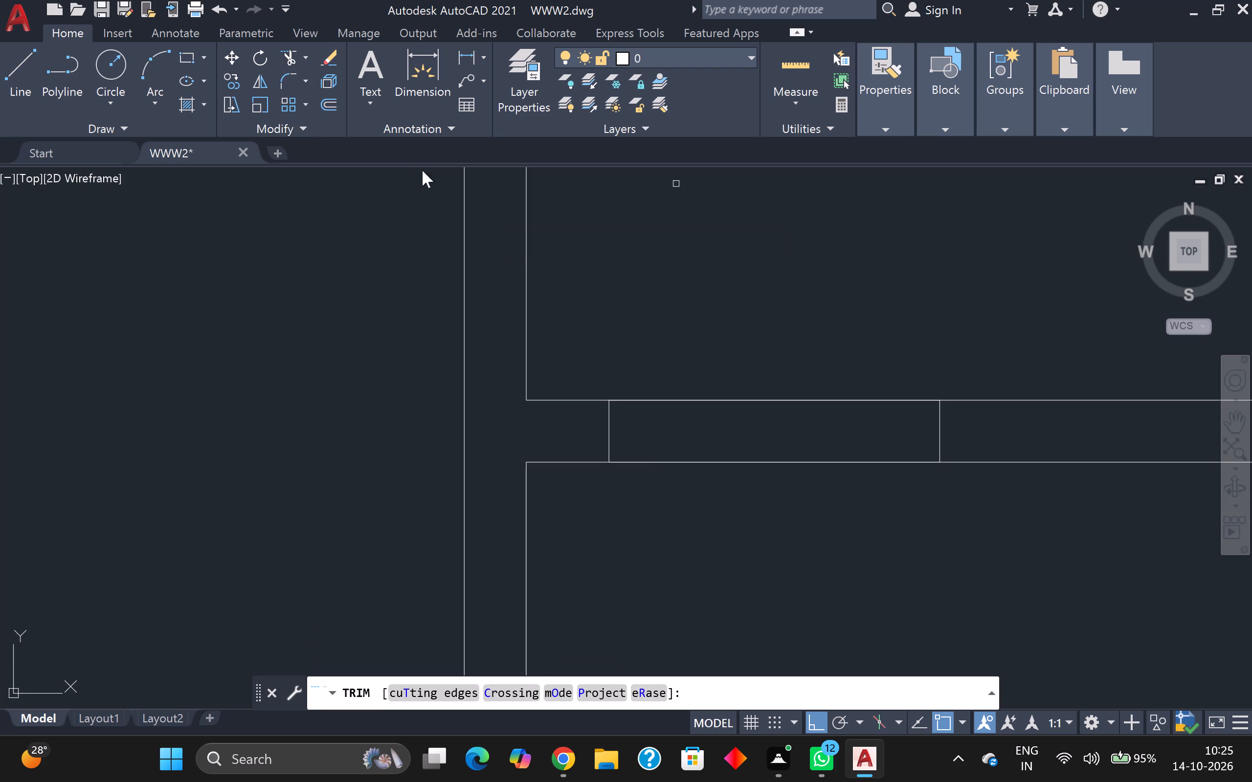
pyautogui.click(689, 329)
pyautogui.click(757, 513)
pyautogui.scroll(-3, 755, 507)
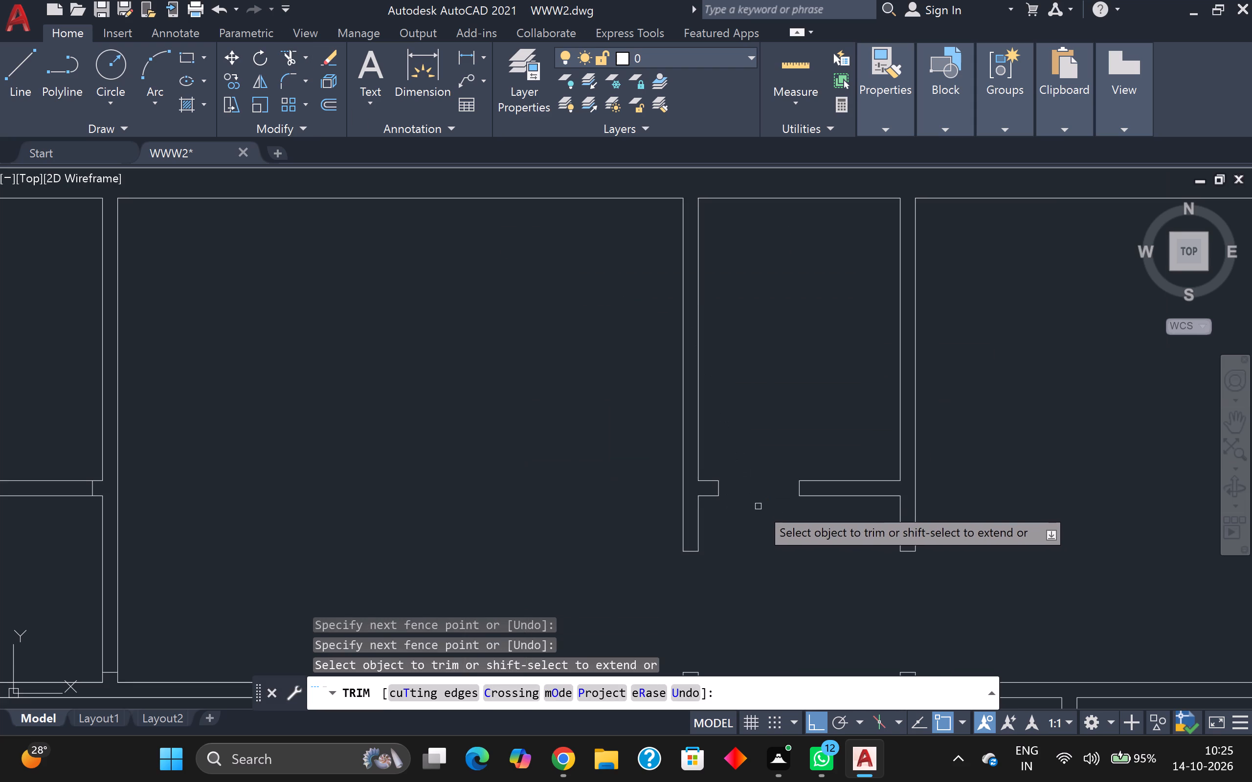
# Trim both lines of the vertical partition between the two top-right rooms between its opening marks.
pyautogui.moveTo(765, 508); pyautogui.dragTo(746, 421, button='middle')
pyautogui.scroll(-3, 759, 427)
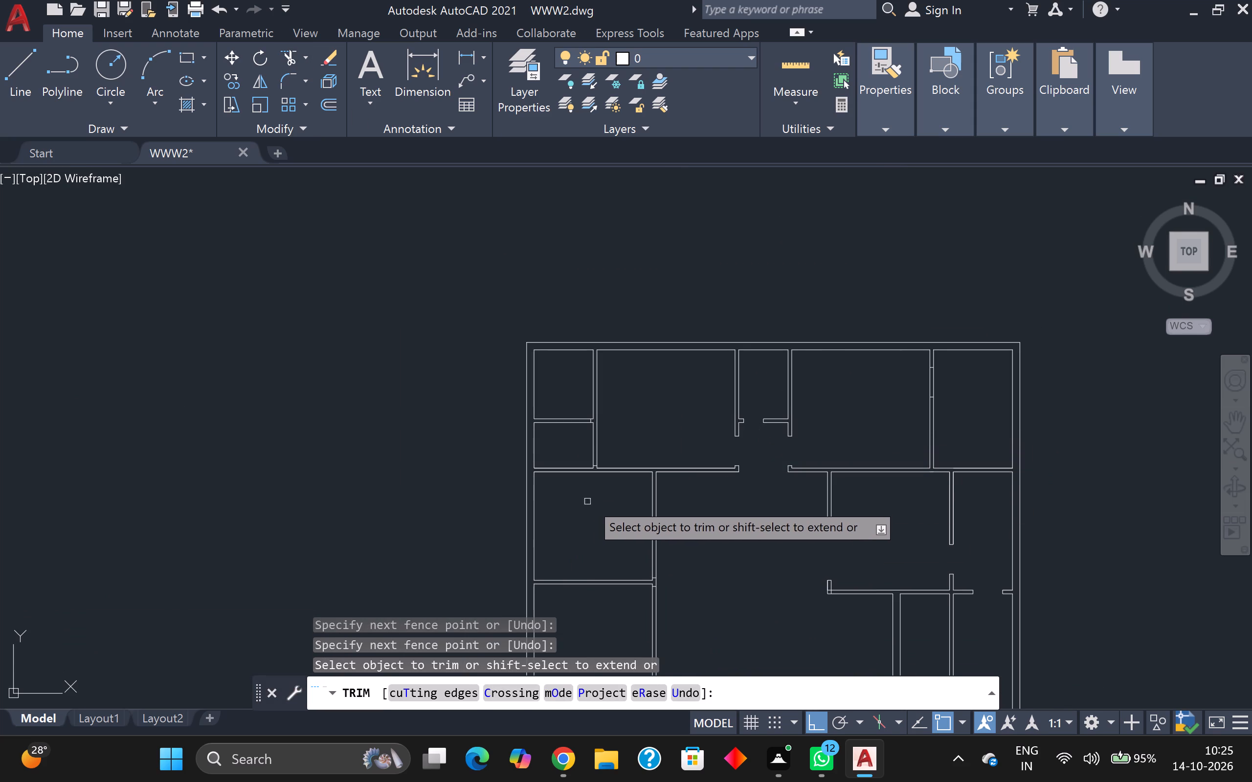
pyautogui.scroll(3, 591, 497)
pyautogui.scroll(-4, 591, 496)
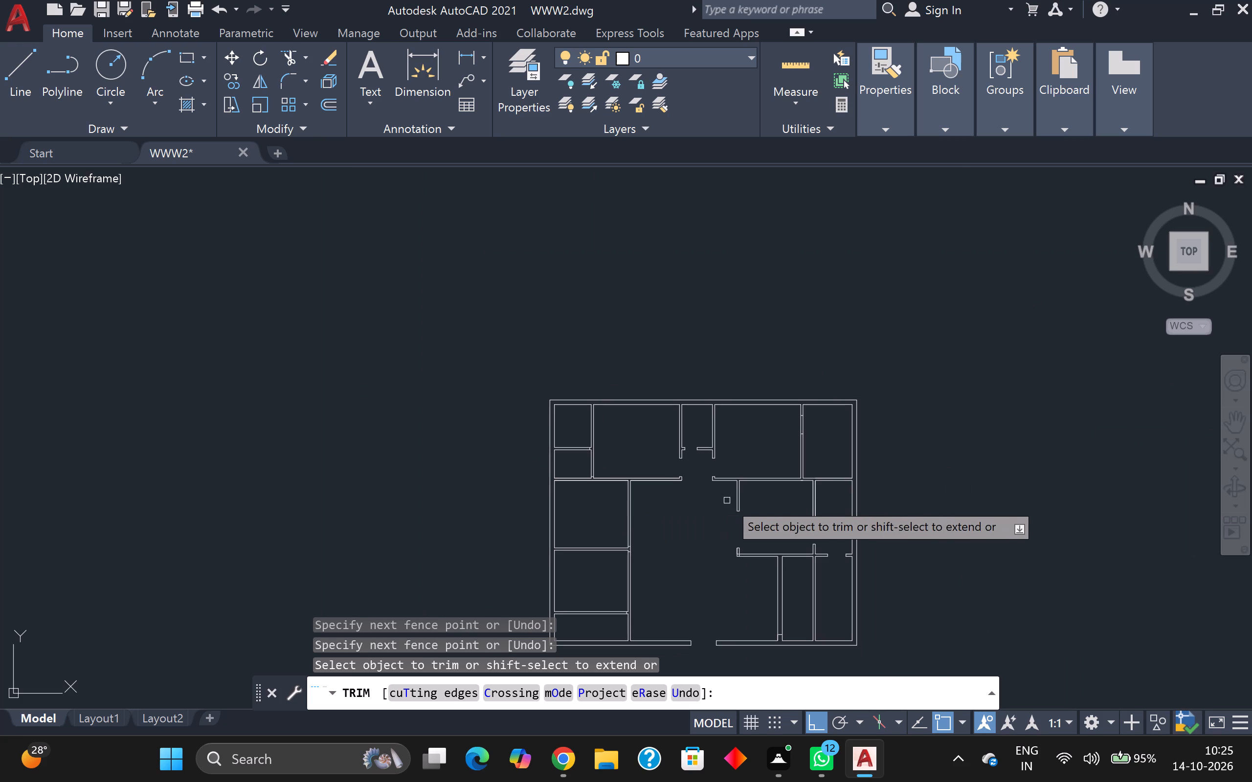
pyautogui.scroll(1, 622, 459)
pyautogui.moveTo(622, 458); pyautogui.dragTo(715, 429, button='middle')
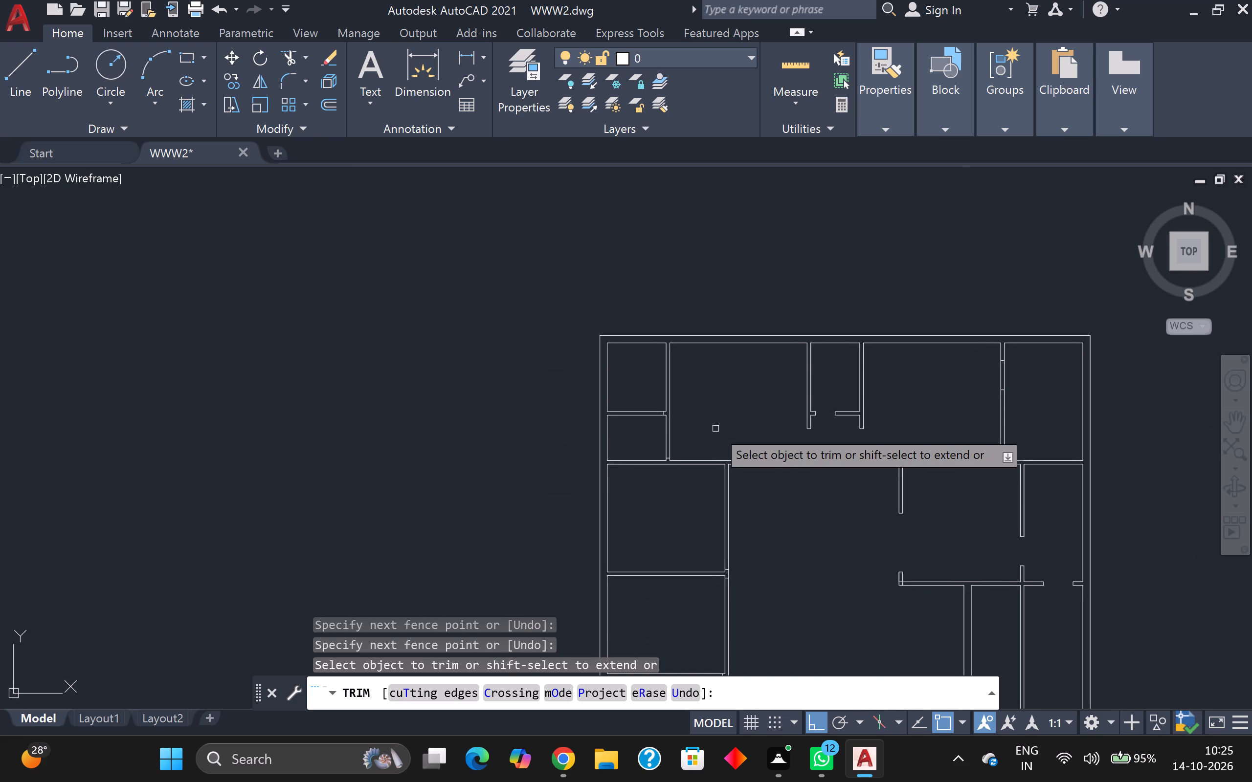
pyautogui.scroll(3, 715, 429)
pyautogui.scroll(-4, 715, 429)
pyautogui.scroll(3, 691, 436)
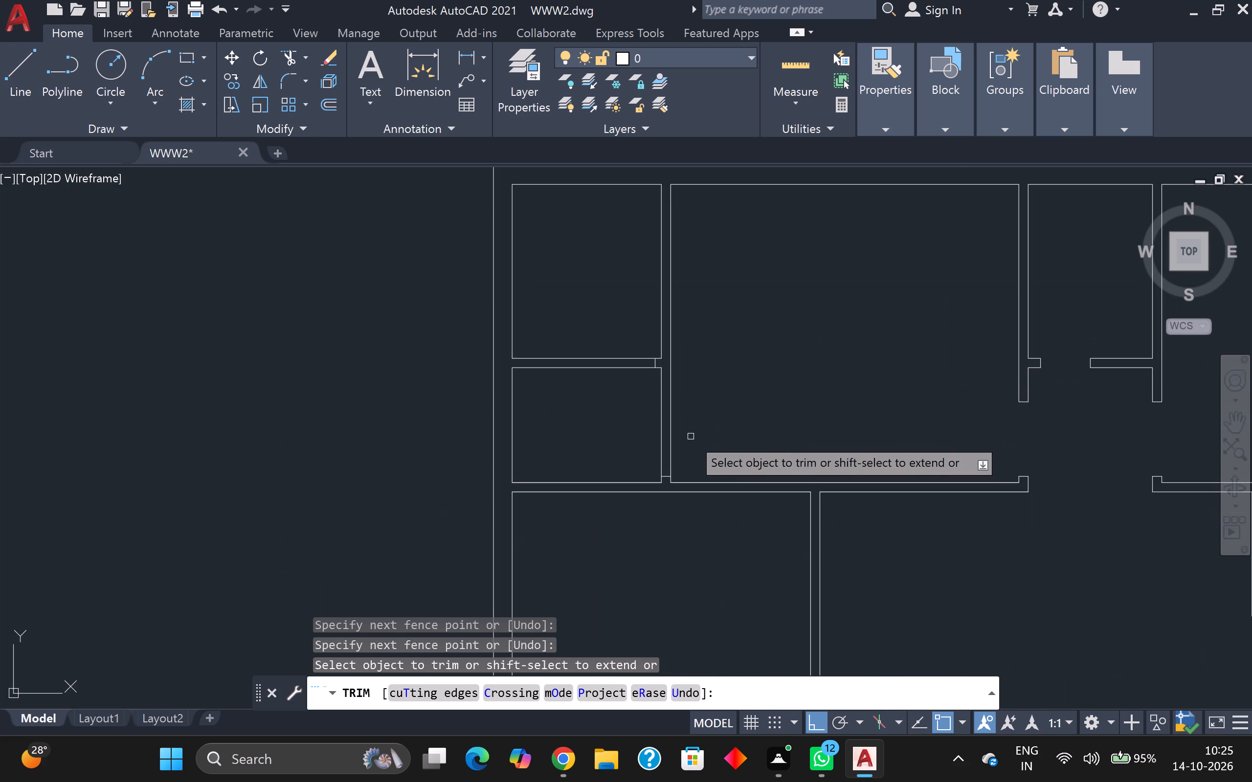
pyautogui.moveTo(691, 436); pyautogui.dragTo(803, 420, button='middle')
pyautogui.scroll(-3, 807, 418)
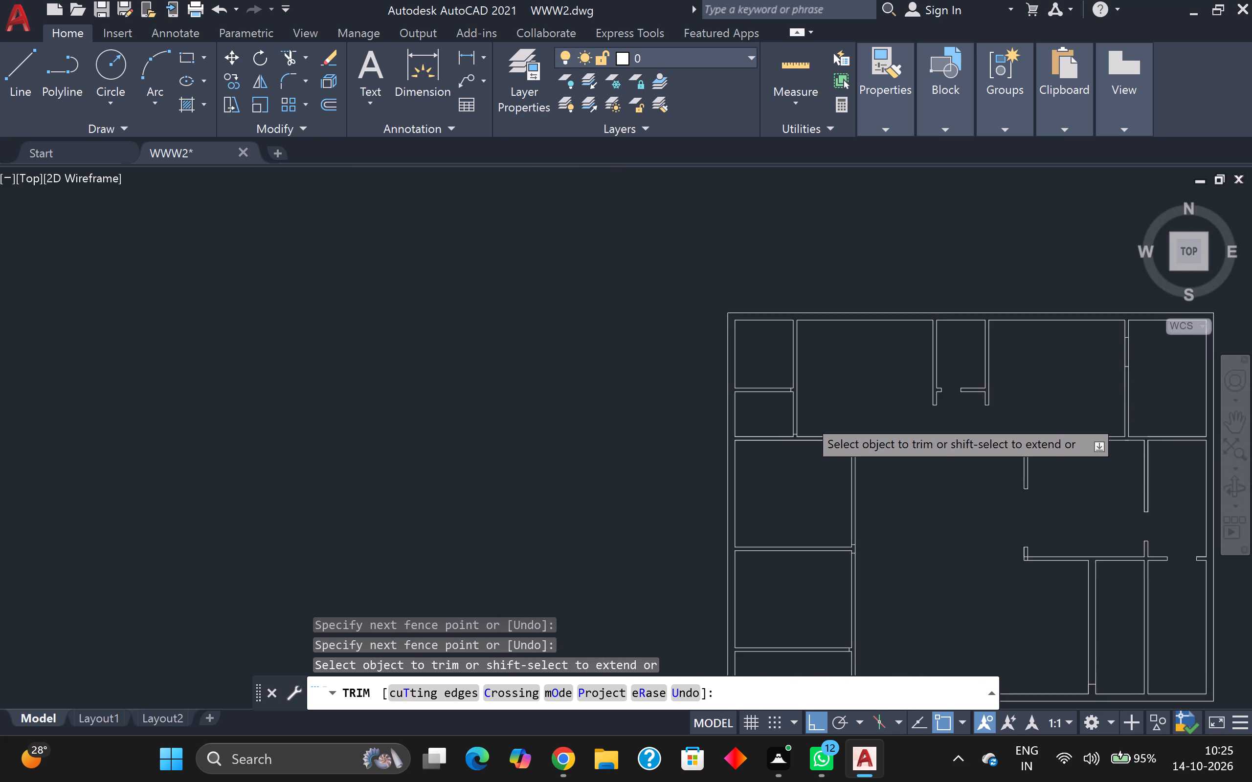
pyautogui.scroll(2, 897, 450)
pyautogui.scroll(-3, 898, 450)
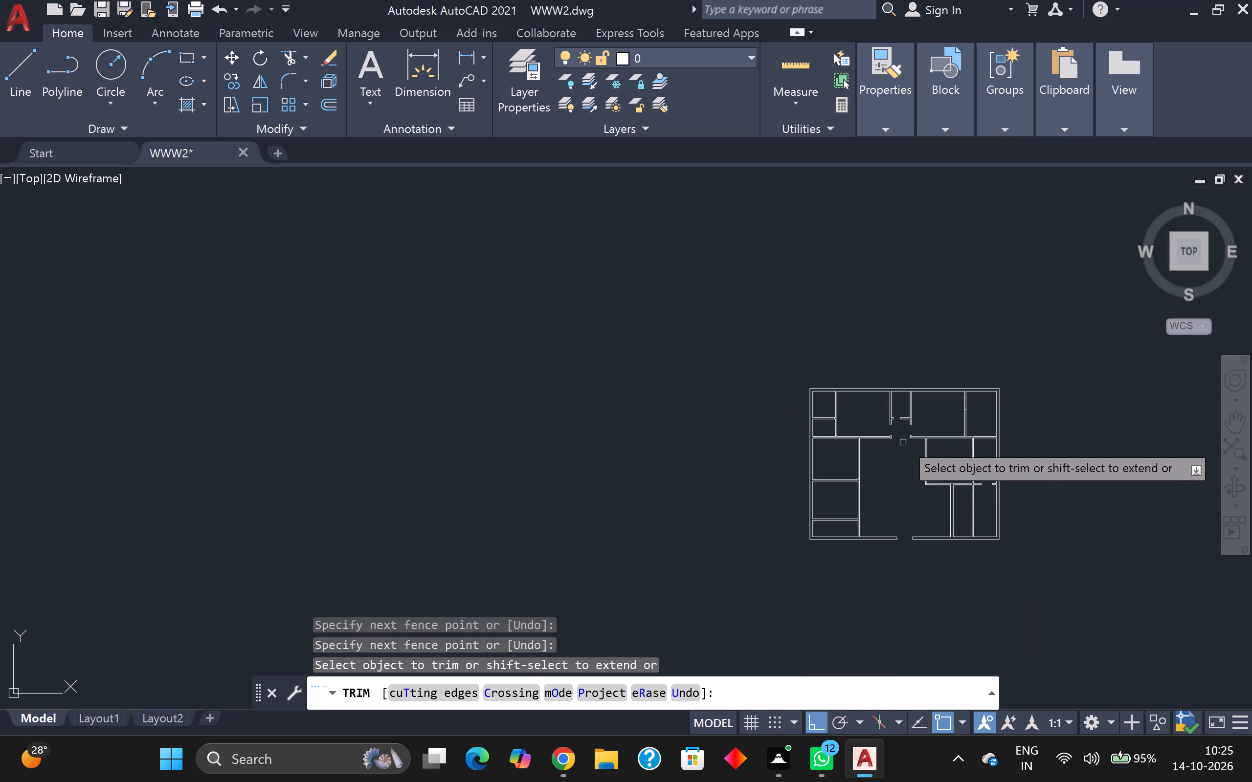
pyautogui.scroll(2, 919, 434)
pyautogui.moveTo(963, 398); pyautogui.dragTo(807, 477, button='middle')
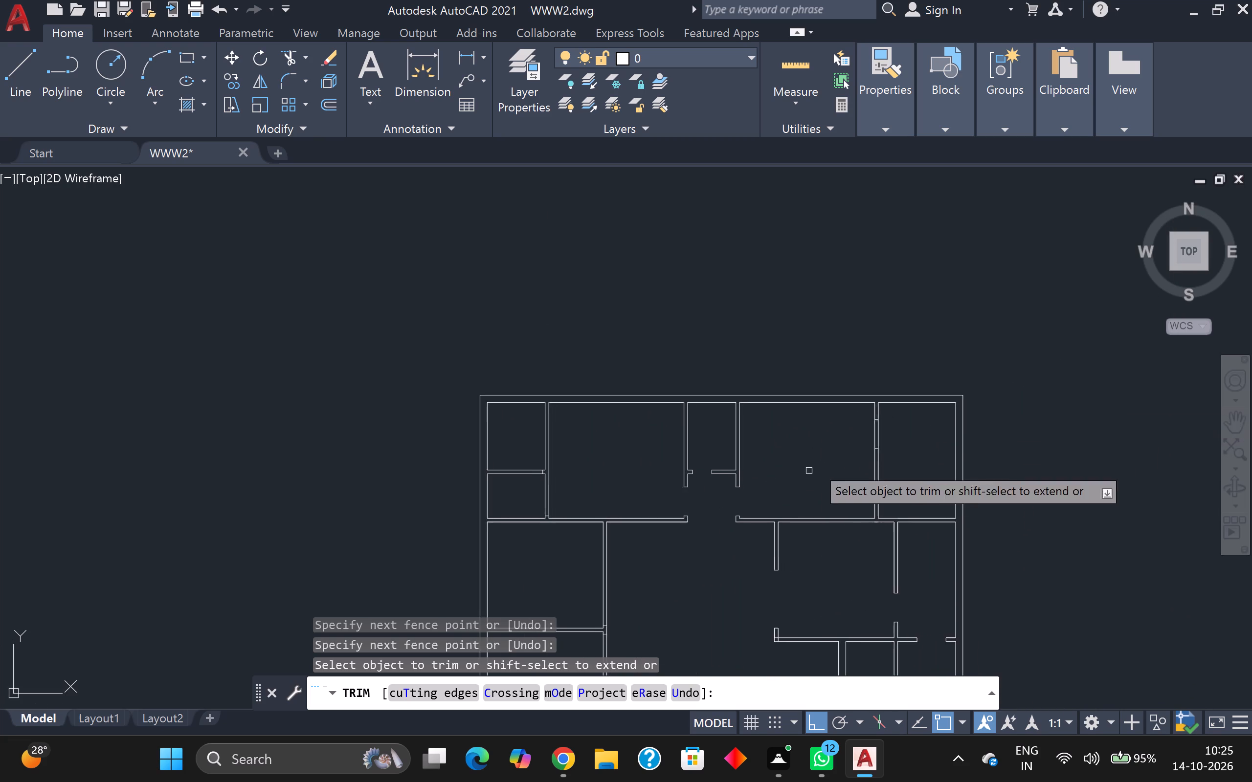
pyautogui.scroll(3, 857, 430)
pyautogui.click(872, 427)
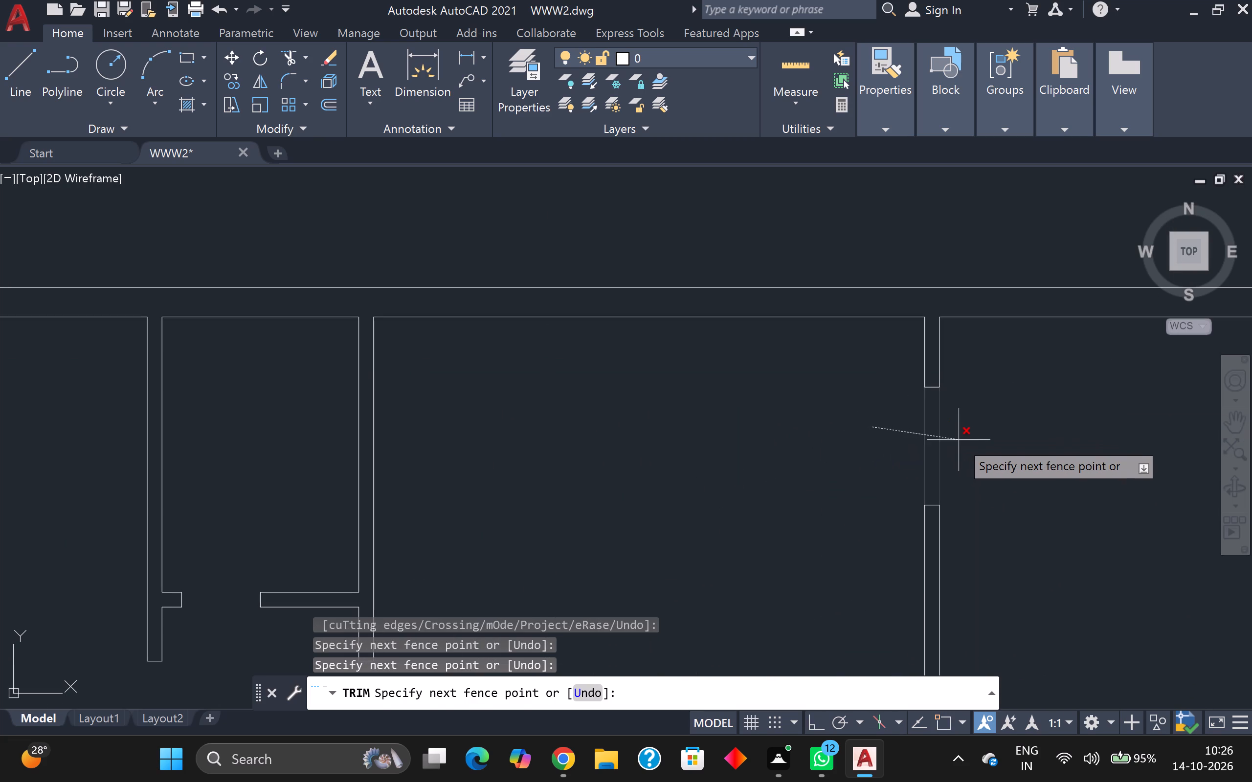
pyautogui.click(959, 440)
pyautogui.scroll(-4, 950, 440)
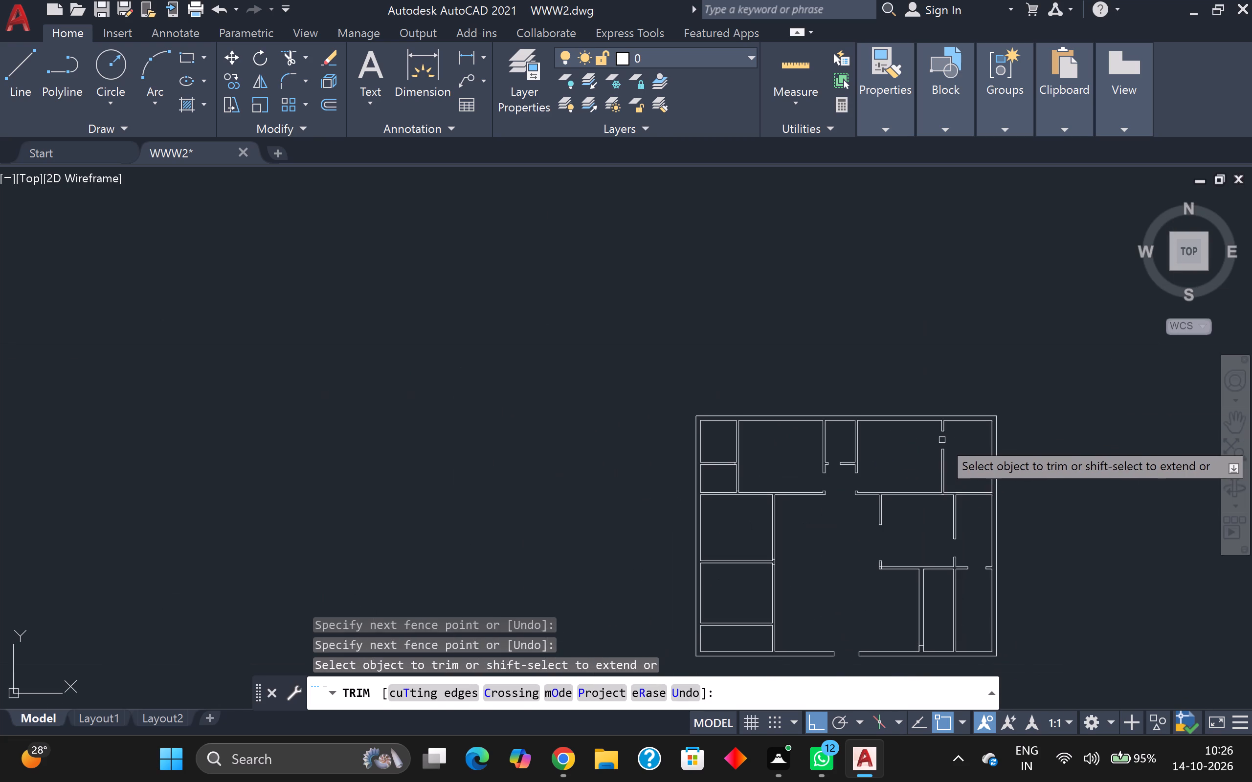
pyautogui.scroll(-3, 889, 451)
pyautogui.scroll(4, 889, 451)
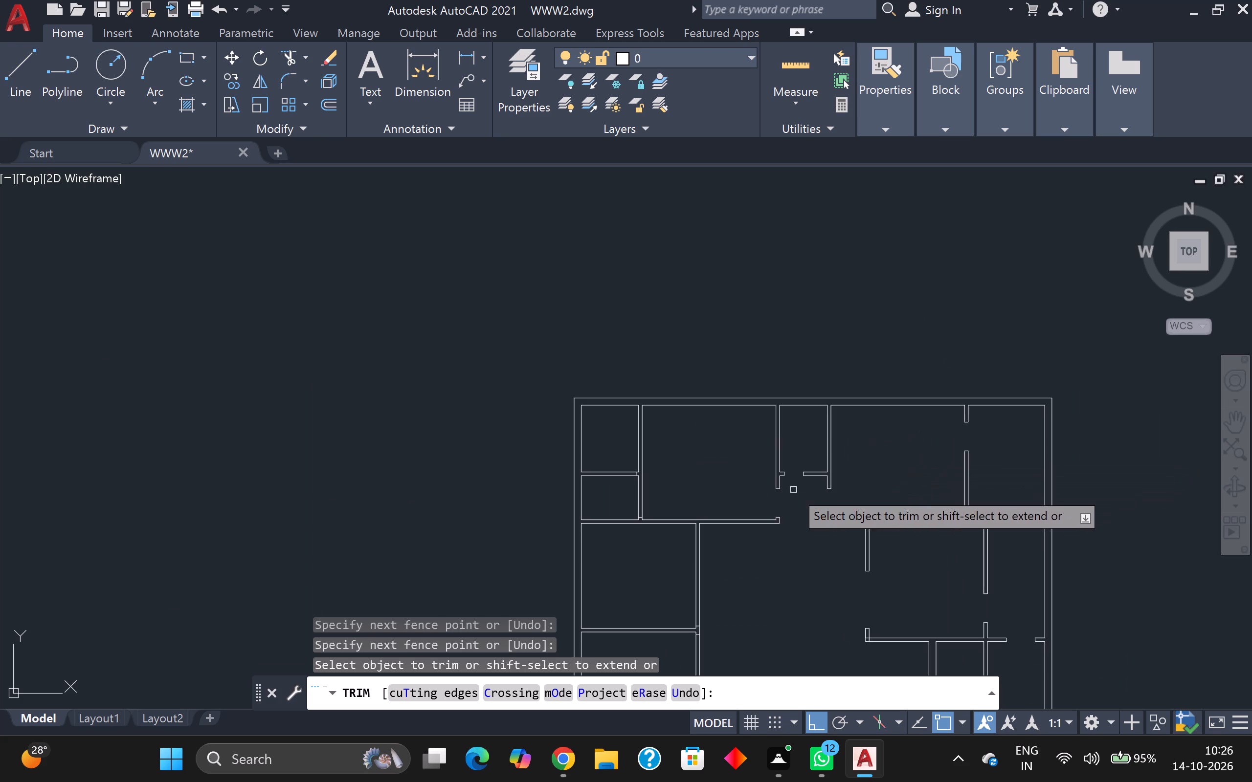
pyautogui.moveTo(703, 476); pyautogui.dragTo(834, 483, button='middle')
pyautogui.scroll(2, 822, 491)
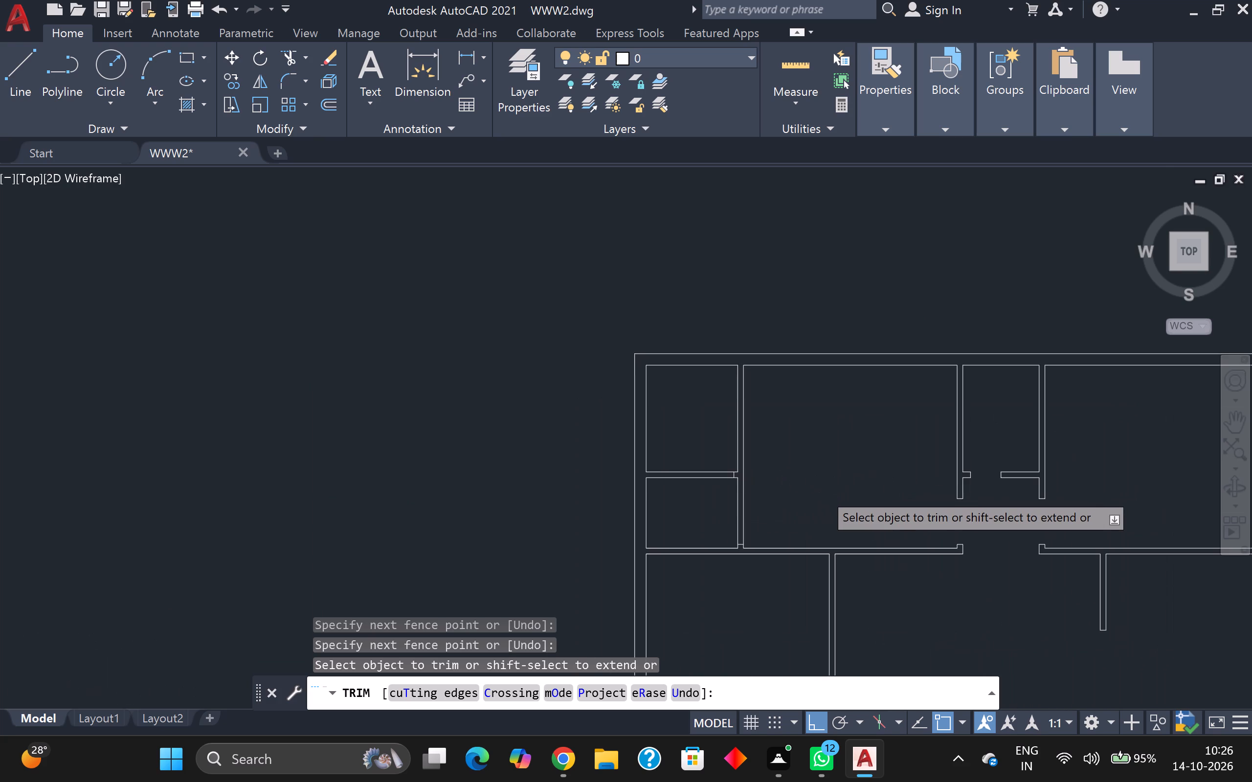
pyautogui.scroll(2, 822, 491)
pyautogui.scroll(-2, 822, 491)
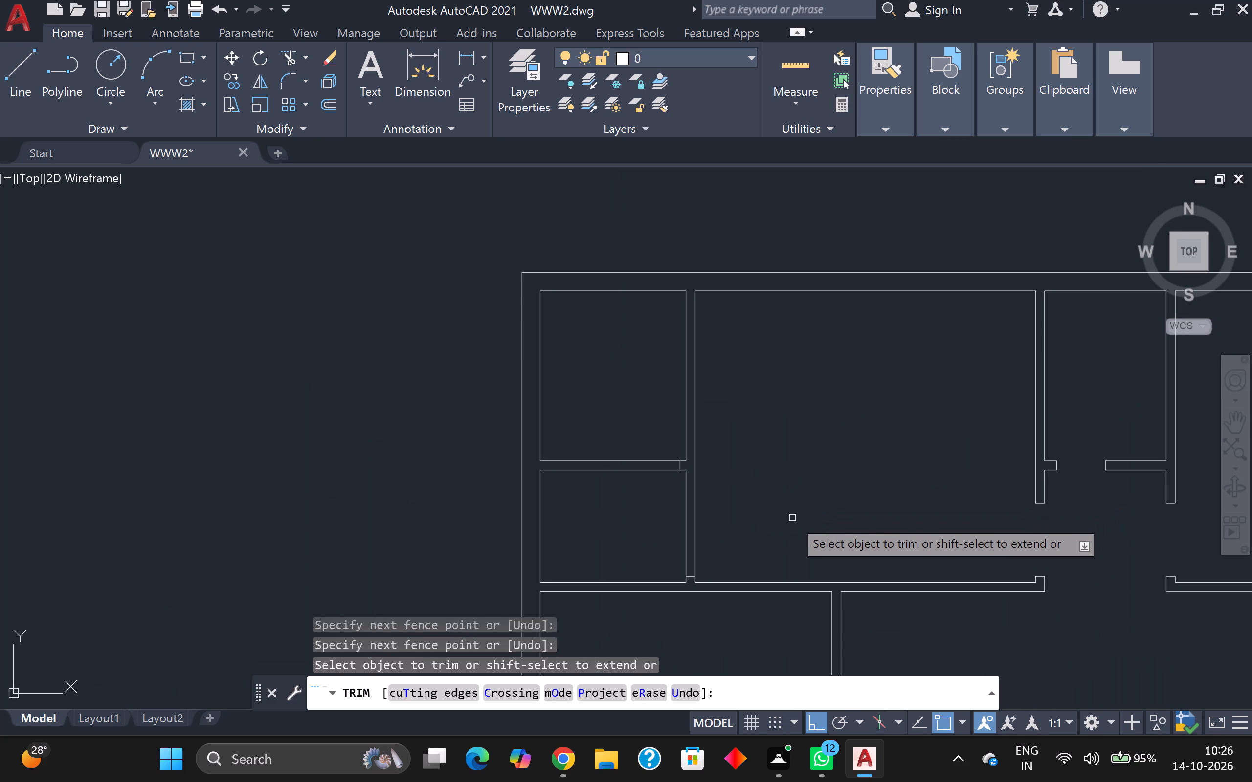
pyautogui.press('Escape')
# Offset the short cross line at the lower end of the top-left rooms' vertical partition 3' upward.
pyautogui.press('o')
pyautogui.press('Return')
pyautogui.press('Return')
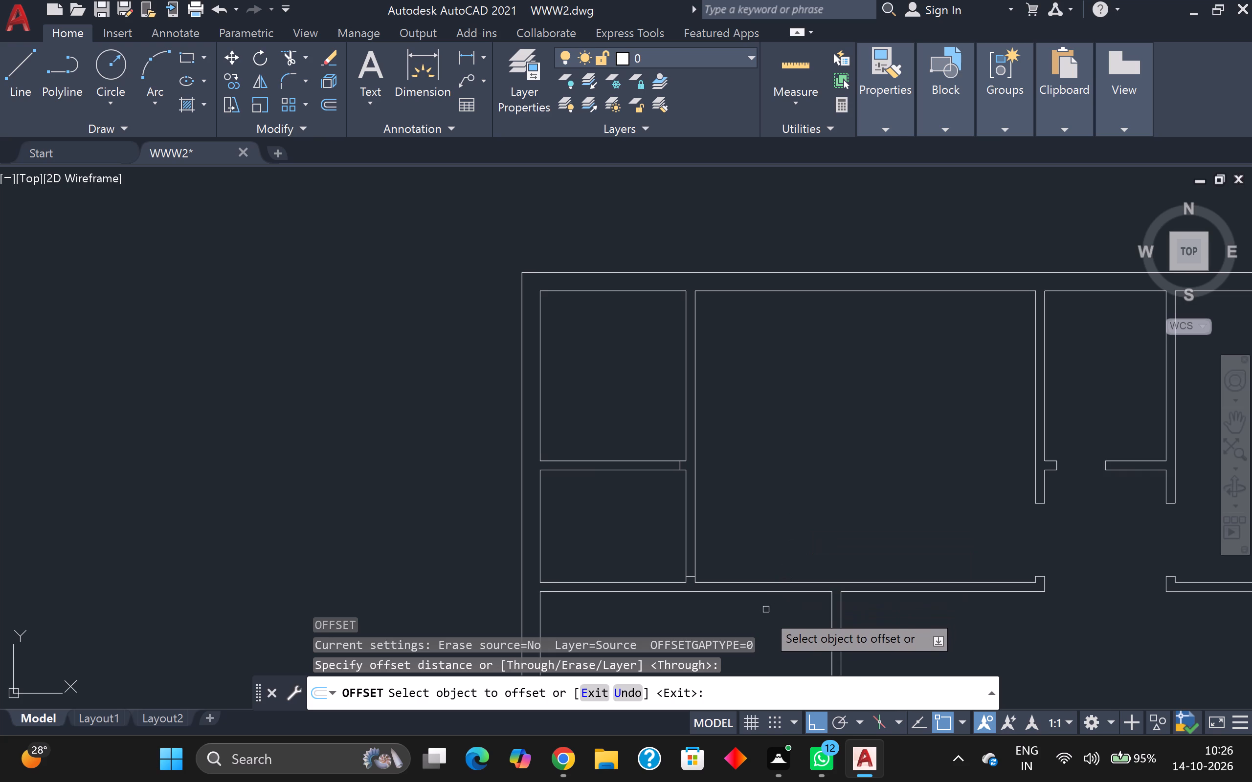
pyautogui.scroll(3, 687, 575)
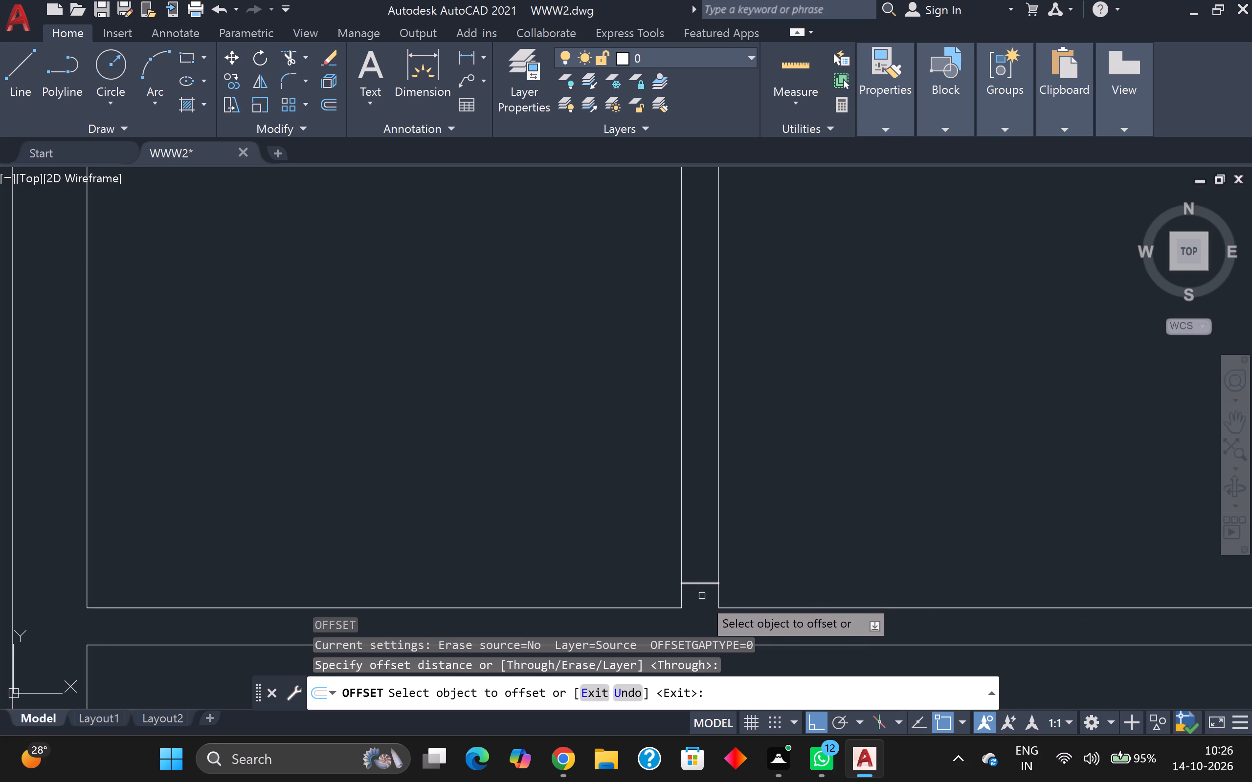
pyautogui.click(706, 583)
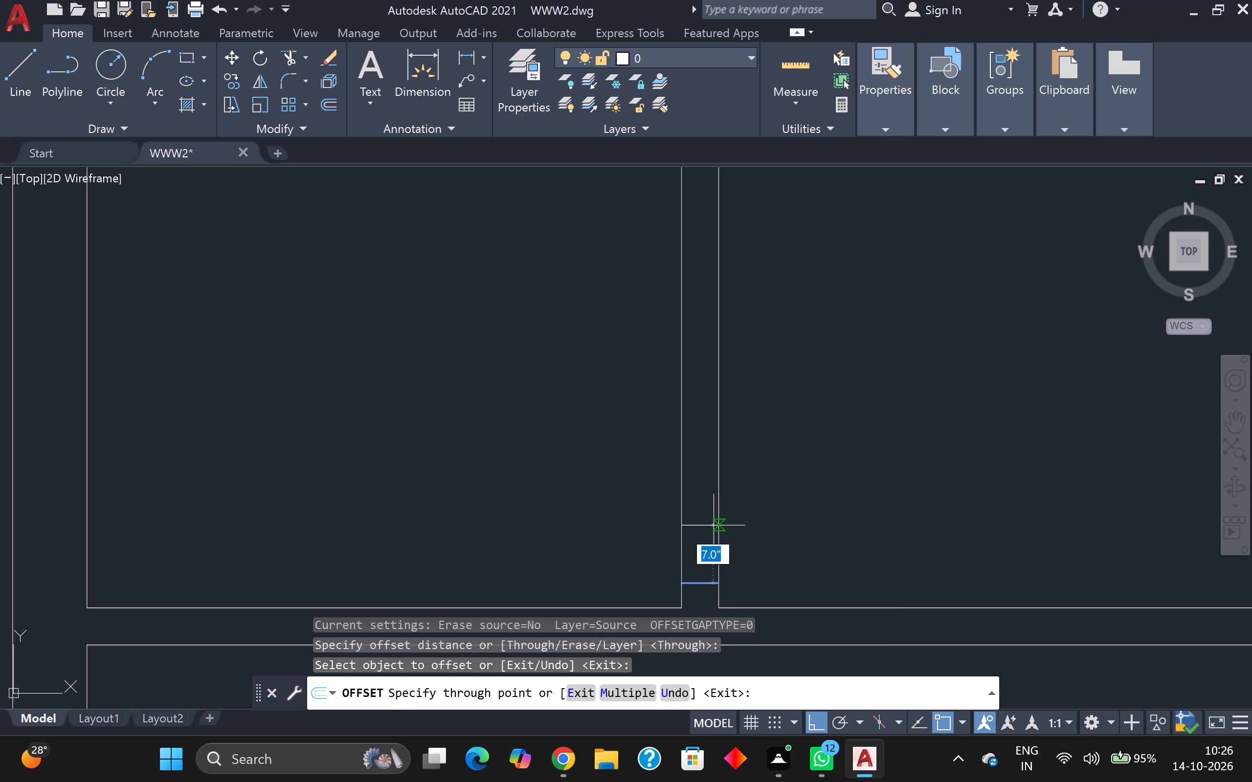
pyautogui.write("3'")
pyautogui.press('Return')
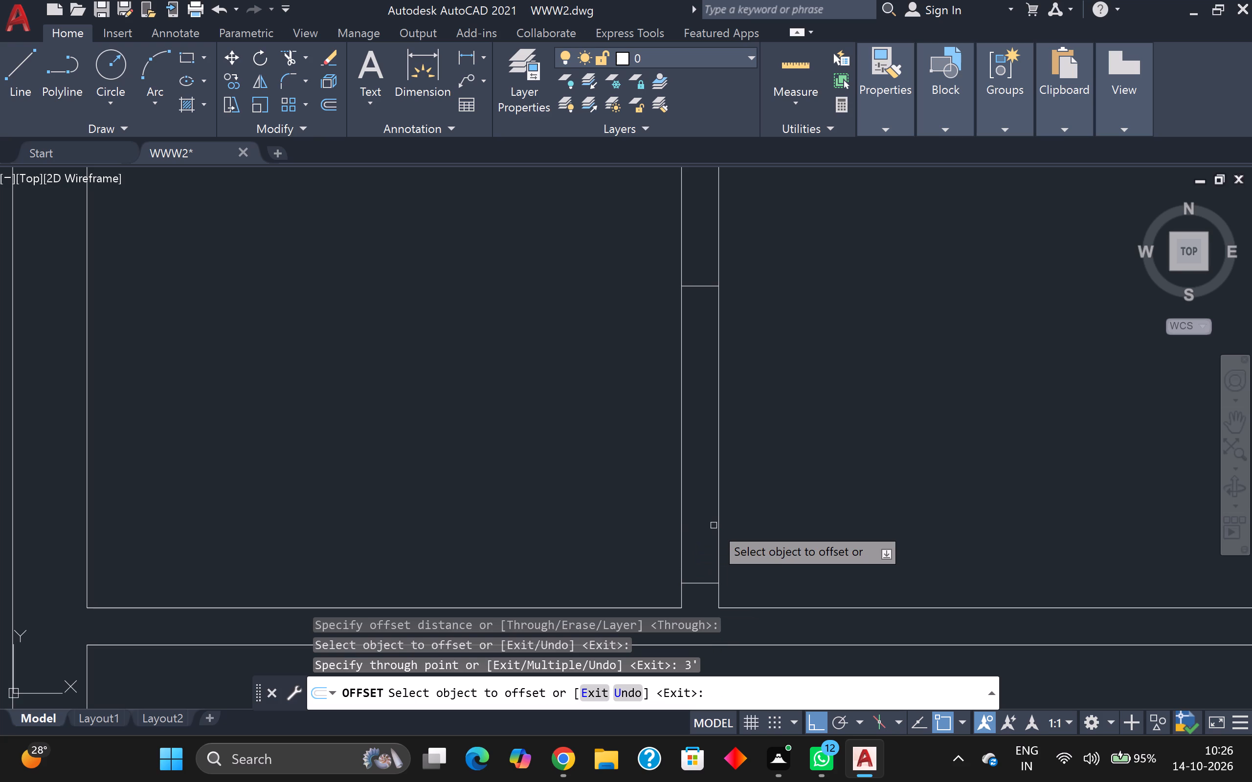
# Offset the short cross line in the horizontal partition between the two top-left rooms 3' to the left.
pyautogui.scroll(-2, 714, 524)
pyautogui.moveTo(679, 443); pyautogui.dragTo(708, 521, button='middle')
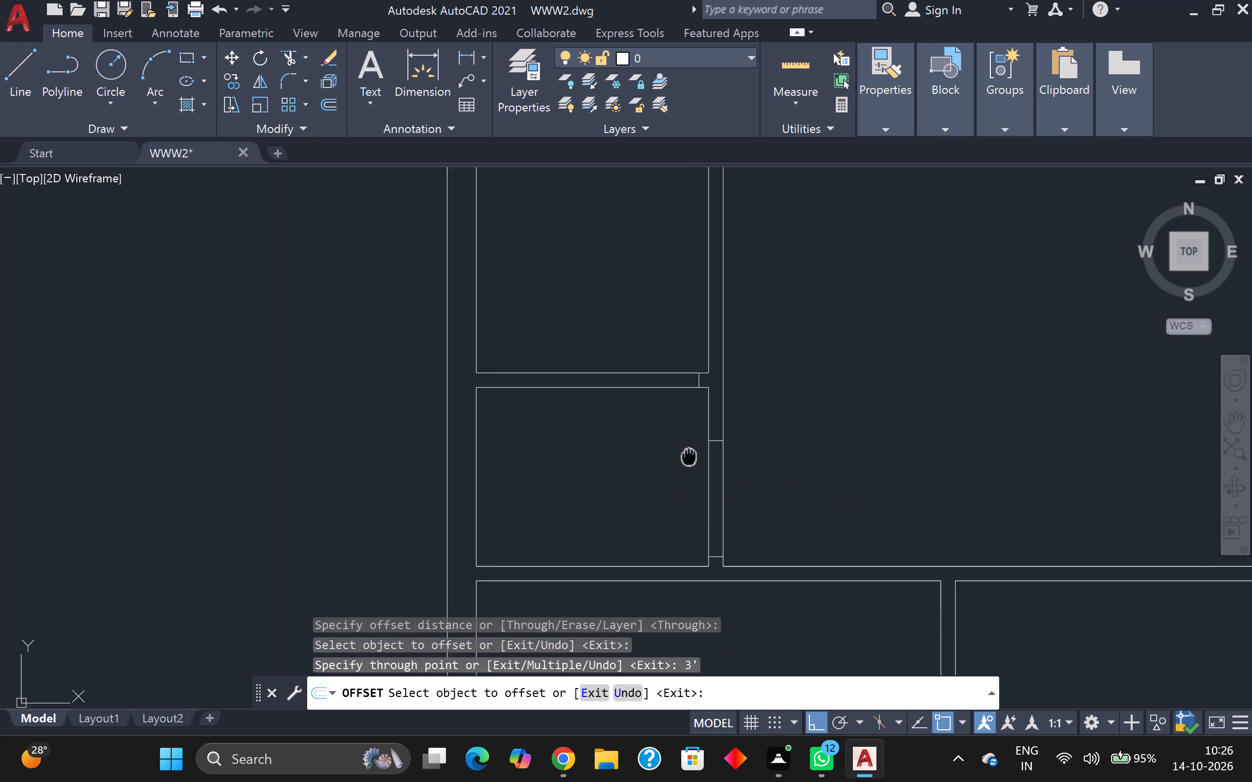
pyautogui.moveTo(708, 521); pyautogui.dragTo(717, 570, button='middle')
pyautogui.scroll(1, 769, 471)
pyautogui.scroll(-2, 722, 496)
pyautogui.scroll(2, 709, 521)
pyautogui.click(715, 480)
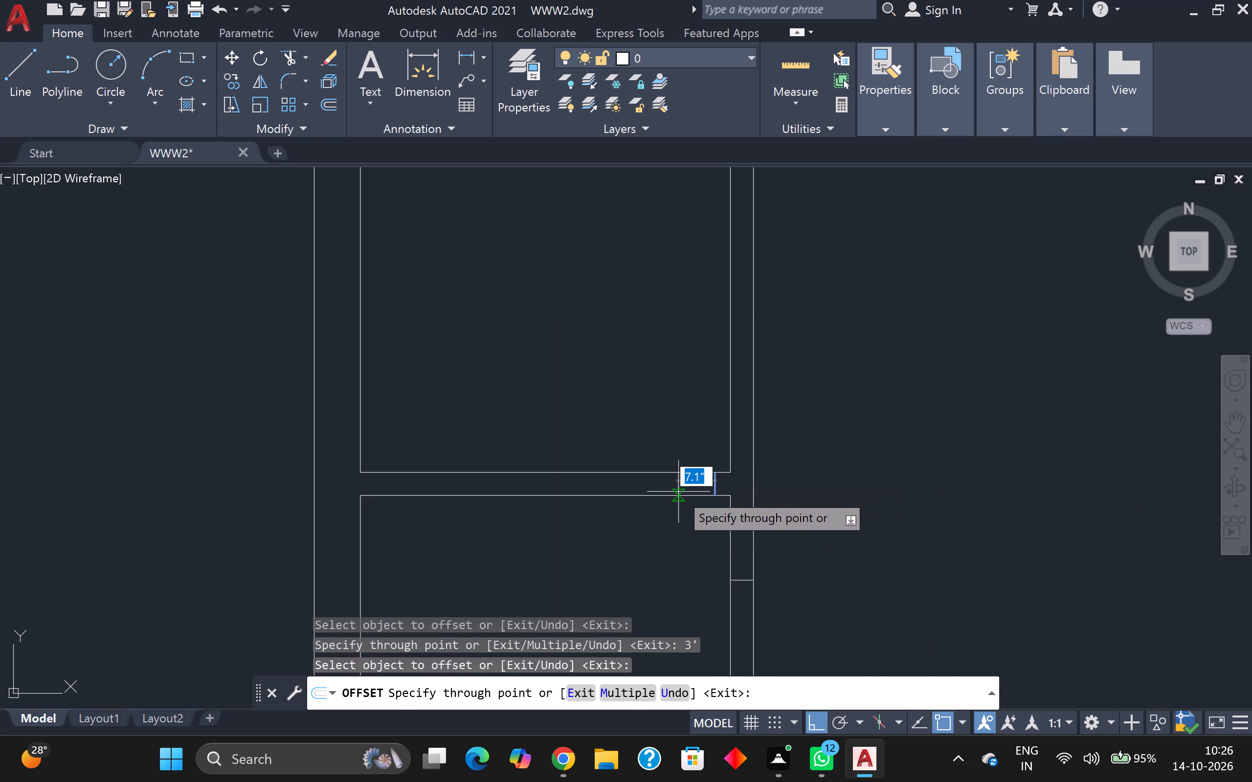
pyautogui.press('3')
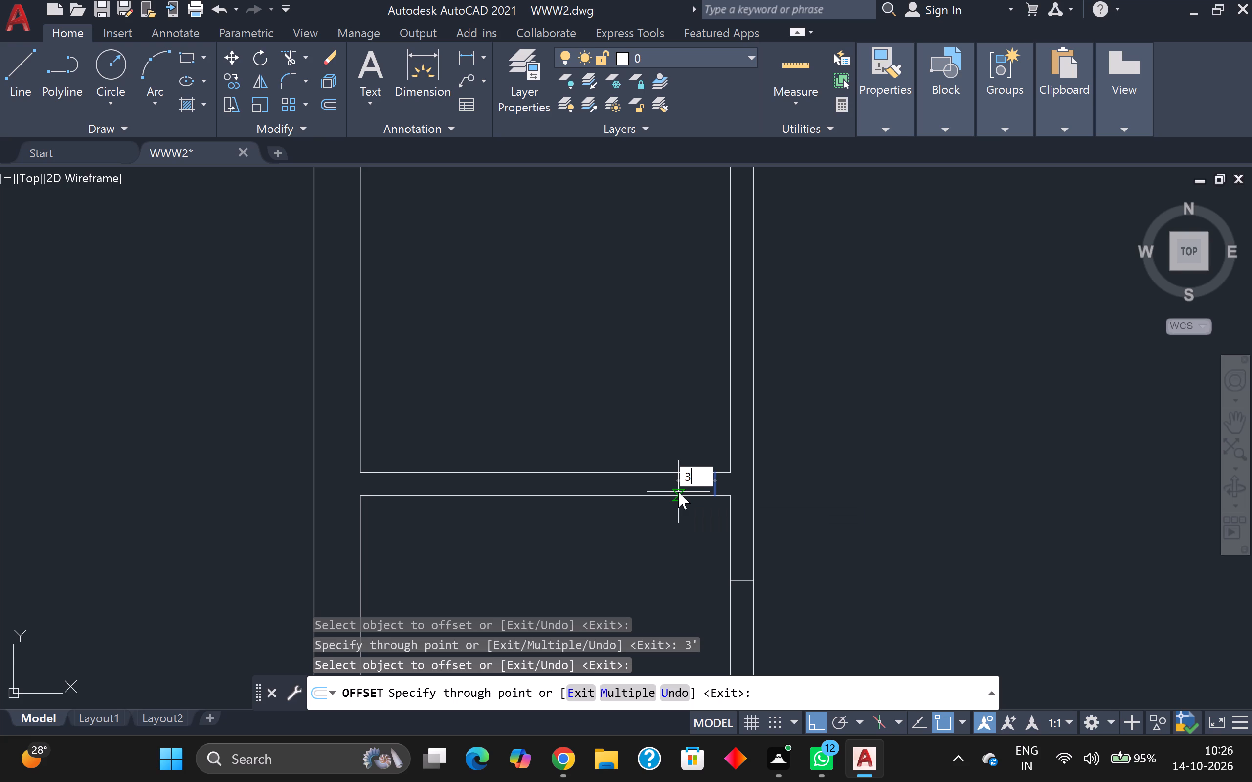
pyautogui.press("'")
pyautogui.press('Return')
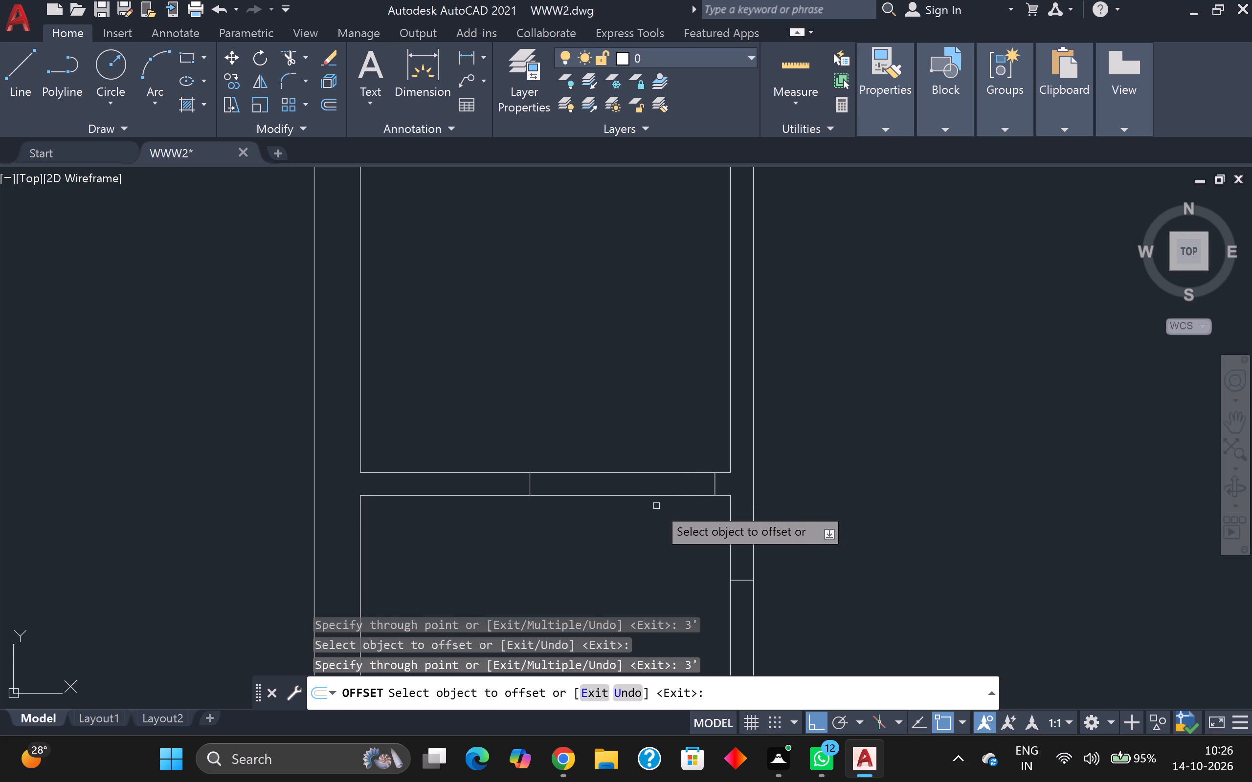
# Trim both lines between the opening marks in the top-left rooms' horizontal partition and in their vertical partition.
pyautogui.scroll(1, 656, 504)
pyautogui.scroll(-4, 626, 510)
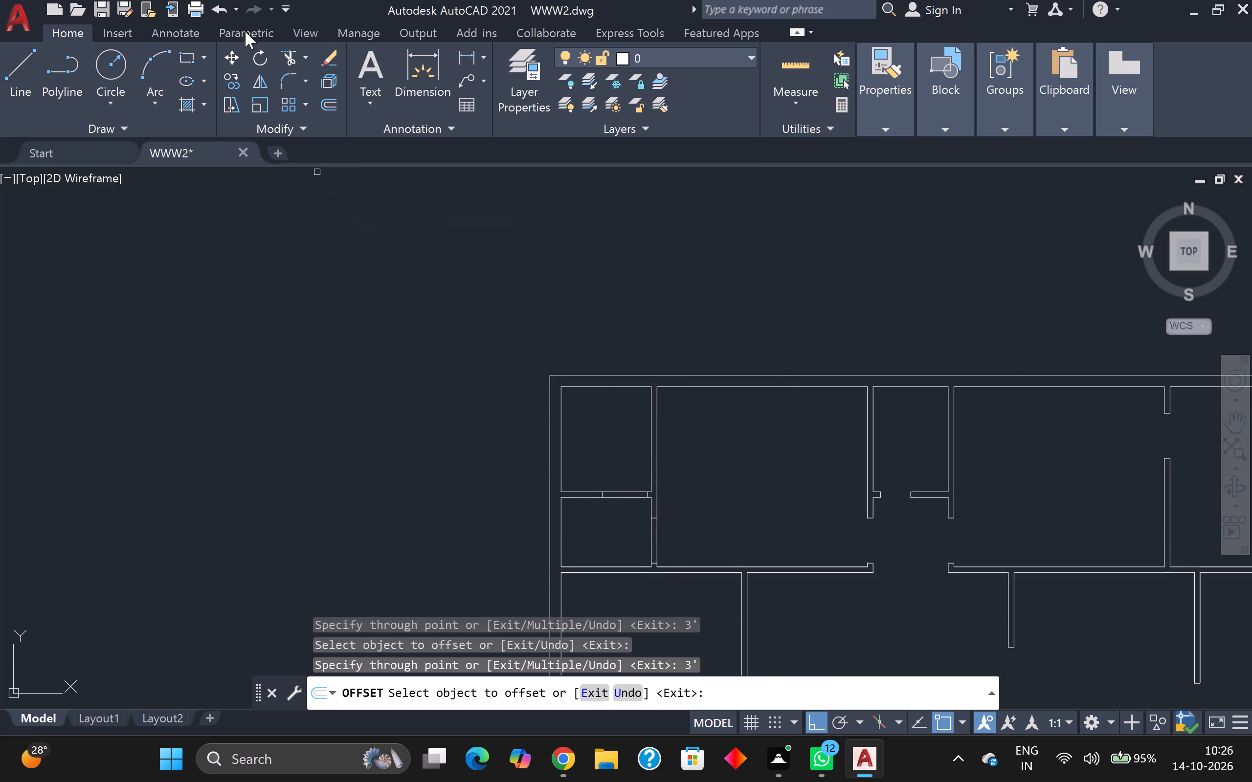
pyautogui.click(292, 54)
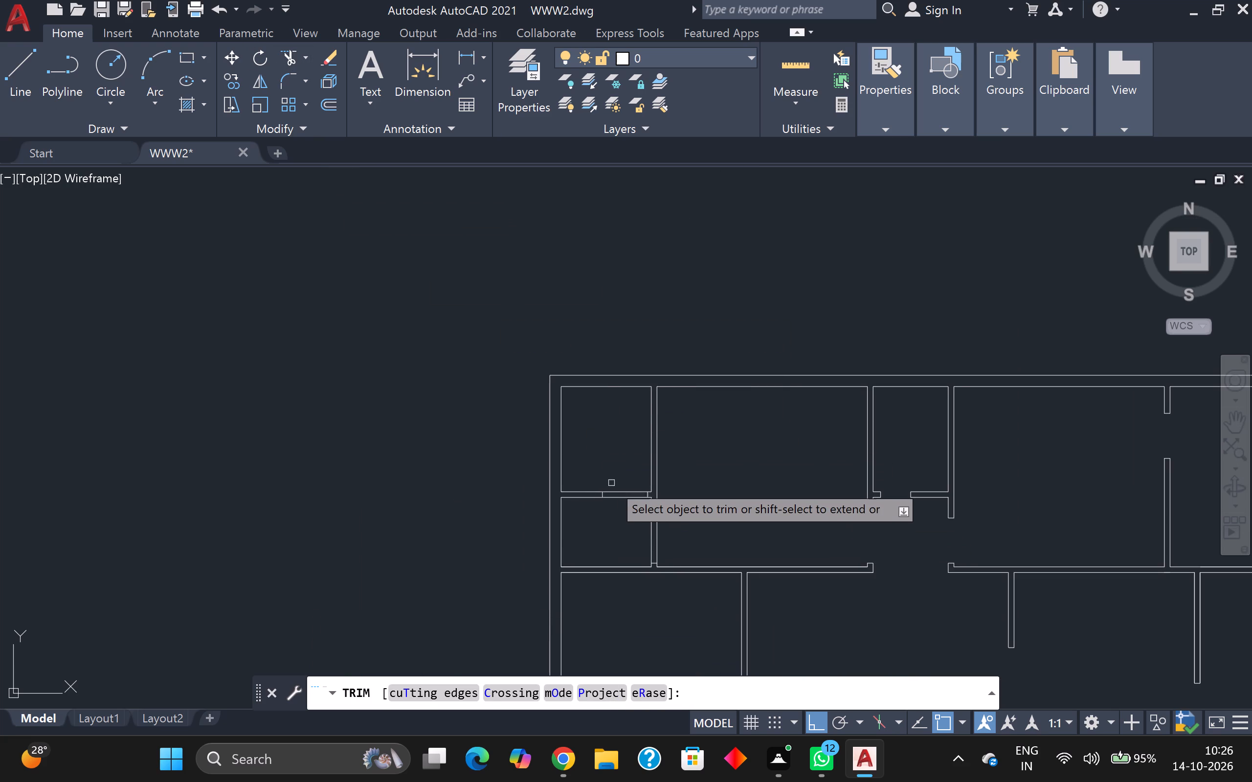
pyautogui.scroll(1, 613, 482)
pyautogui.click(629, 487)
pyautogui.click(642, 560)
pyautogui.click(649, 581)
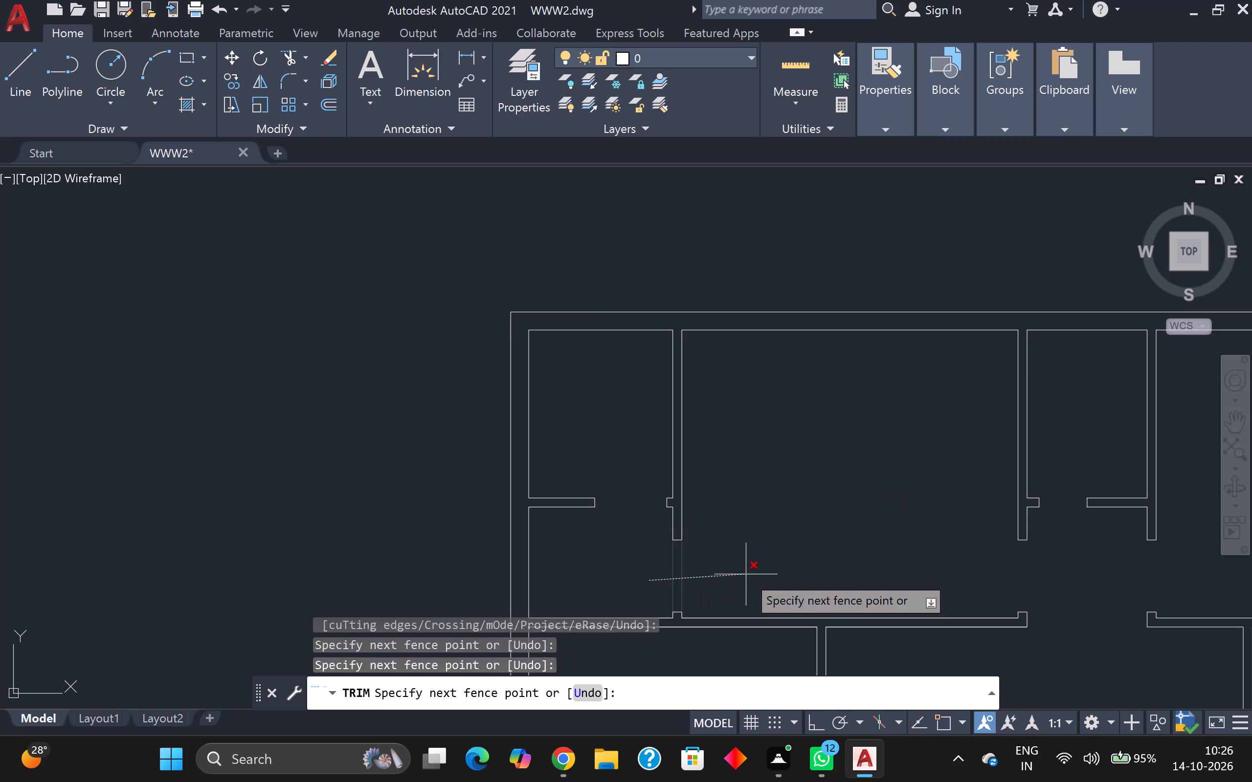
pyautogui.click(746, 574)
# In the left-side rooms' vertical partition, offset the short cross line just above the upper horizontal partition junction 3' upward.
pyautogui.scroll(-2, 746, 573)
pyautogui.moveTo(745, 559); pyautogui.dragTo(688, 479, button='middle')
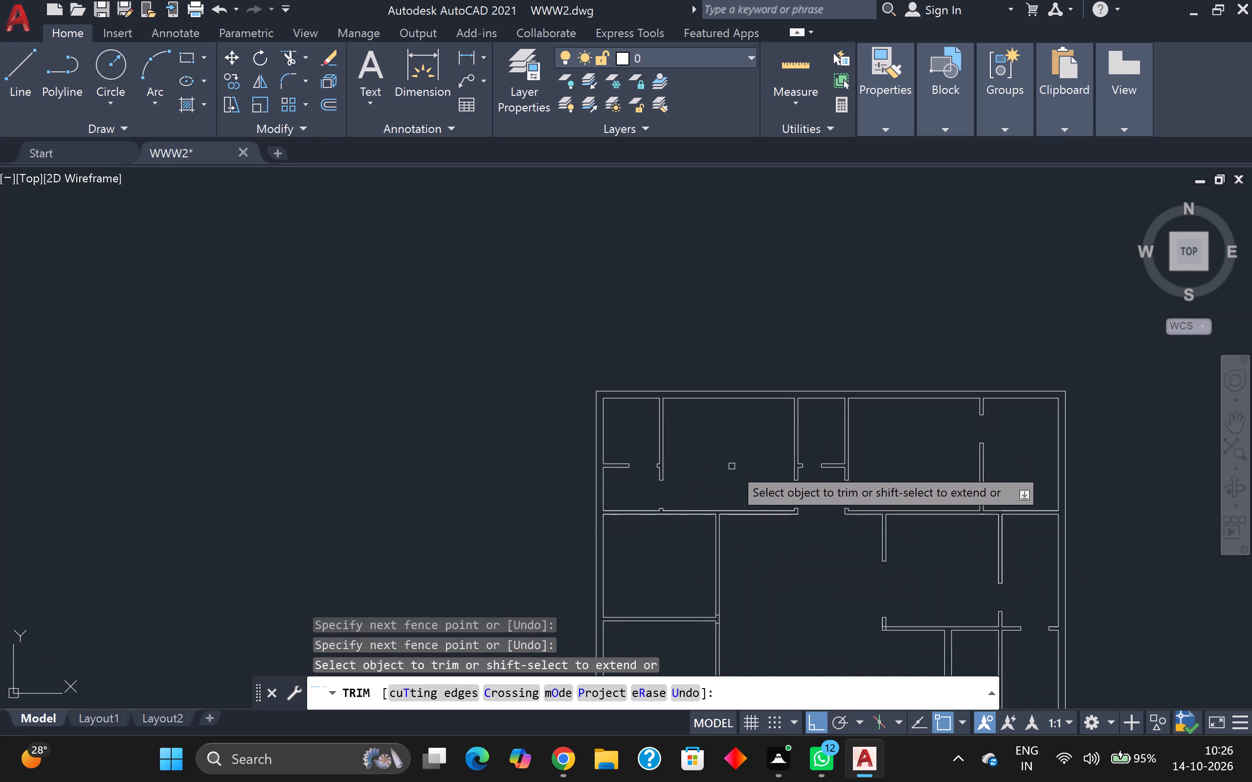
pyautogui.scroll(-1, 753, 474)
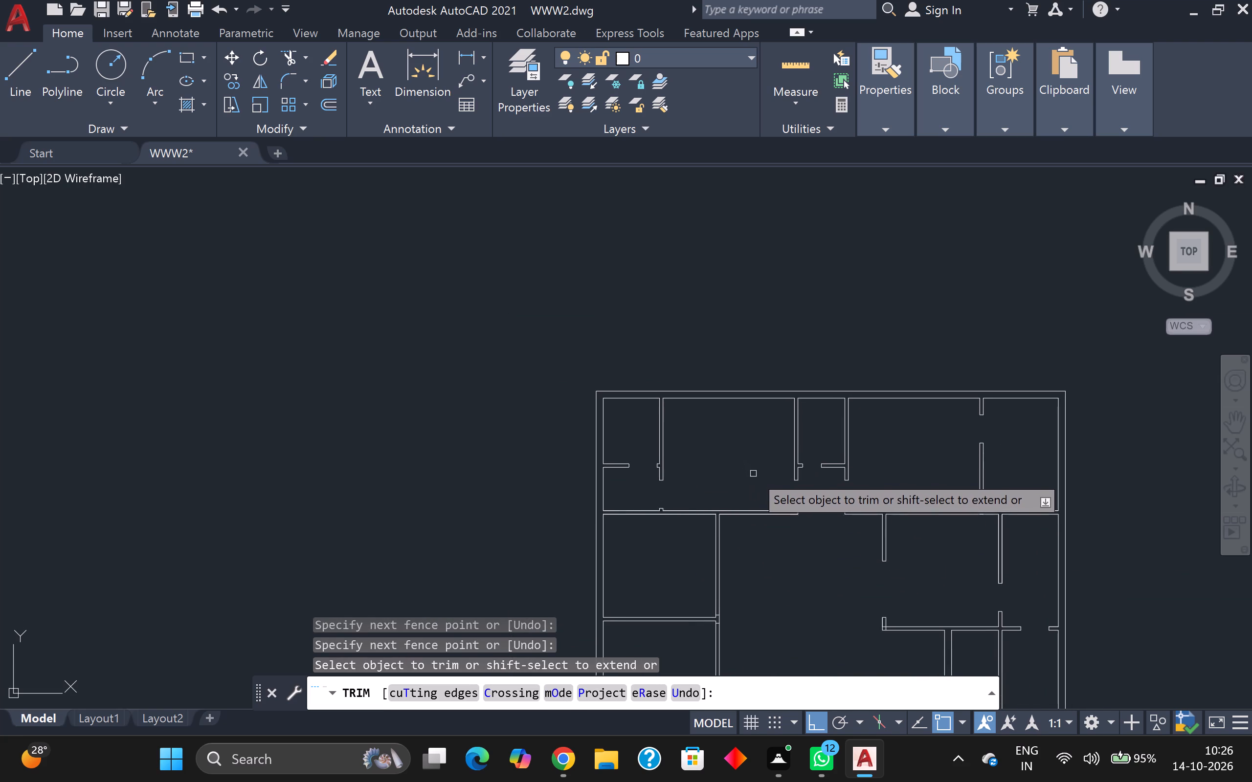
pyautogui.scroll(-1, 753, 474)
pyautogui.moveTo(786, 515); pyautogui.dragTo(786, 472, button='middle')
pyautogui.scroll(2, 769, 483)
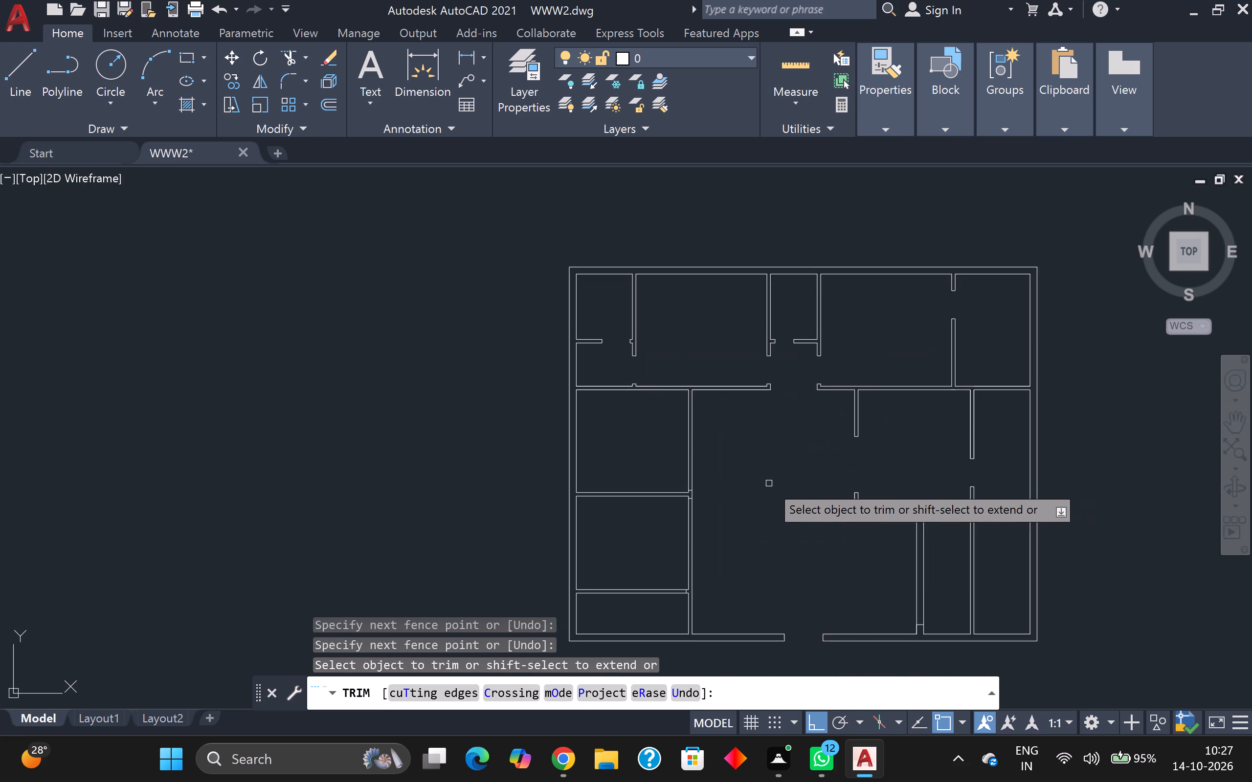
pyautogui.scroll(1, 768, 483)
pyautogui.scroll(2, 705, 494)
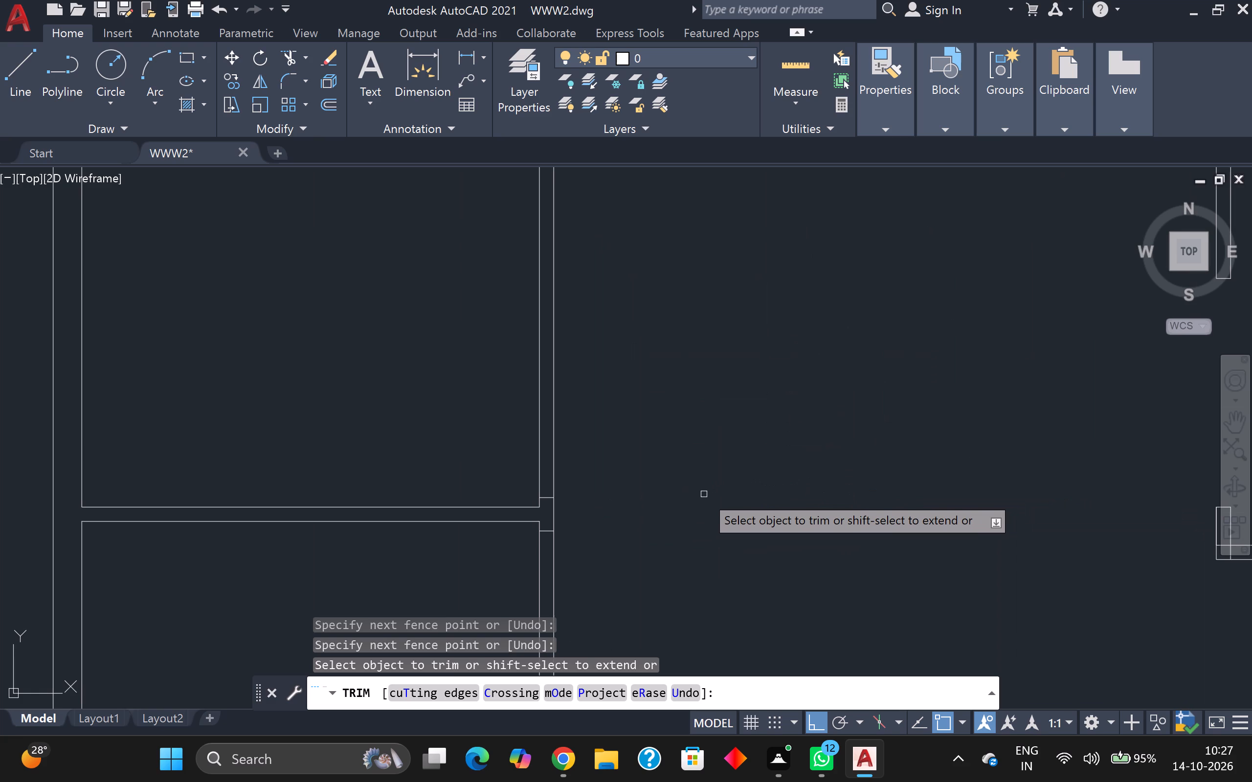
pyautogui.press('Escape')
pyautogui.press('o')
pyautogui.press('Return')
pyautogui.press('Return')
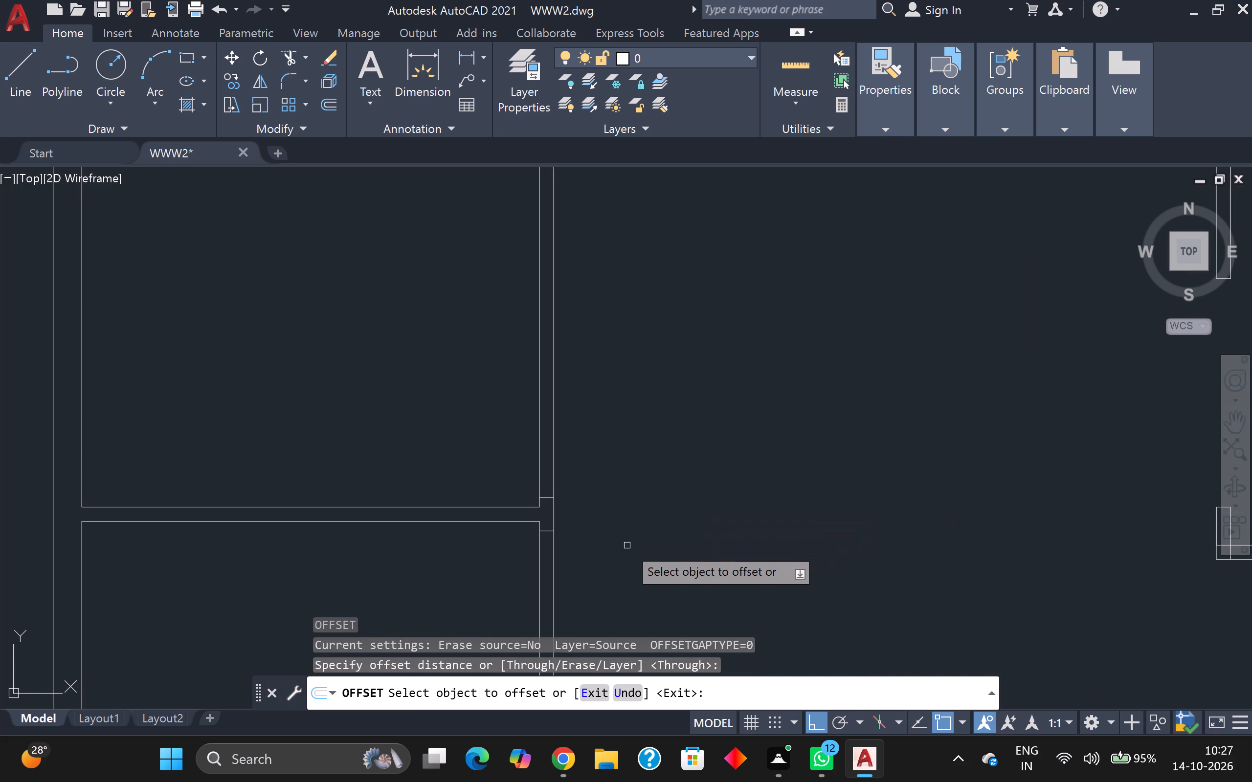
pyautogui.moveTo(622, 535); pyautogui.dragTo(696, 552, button='middle')
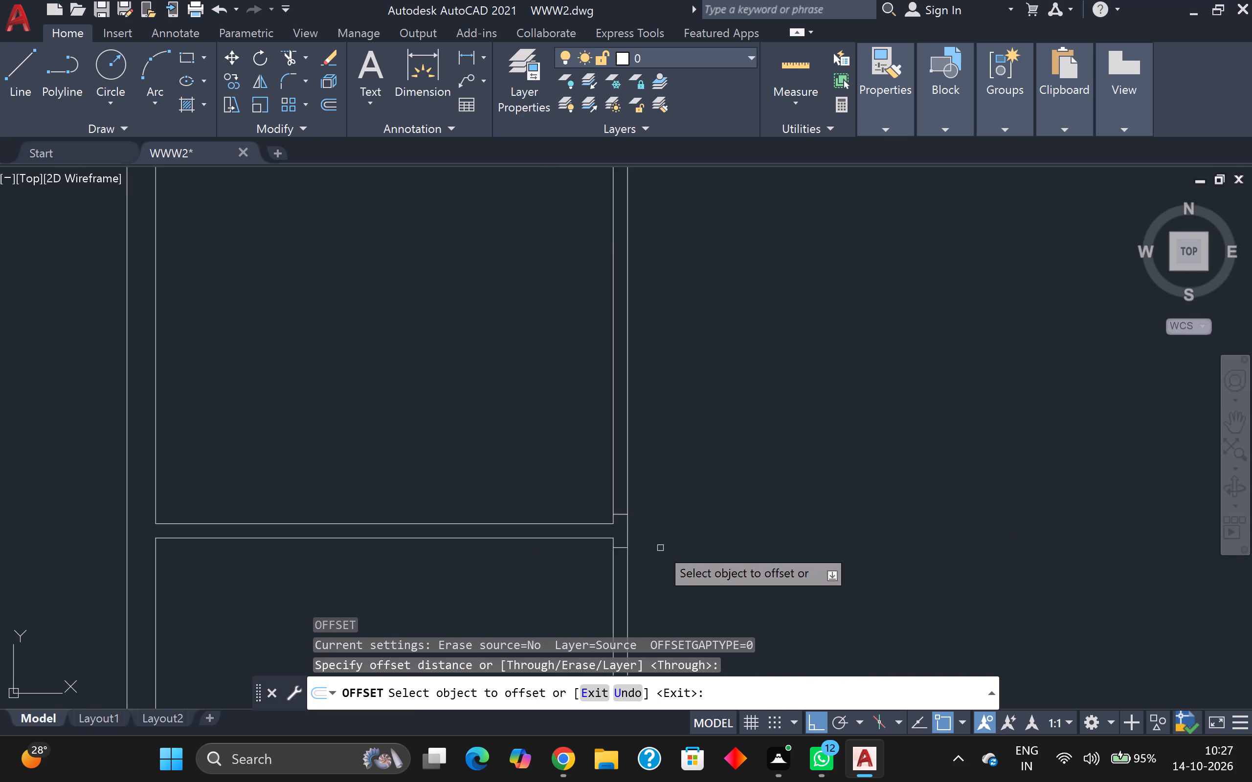
pyautogui.scroll(2, 659, 546)
pyautogui.click(564, 468)
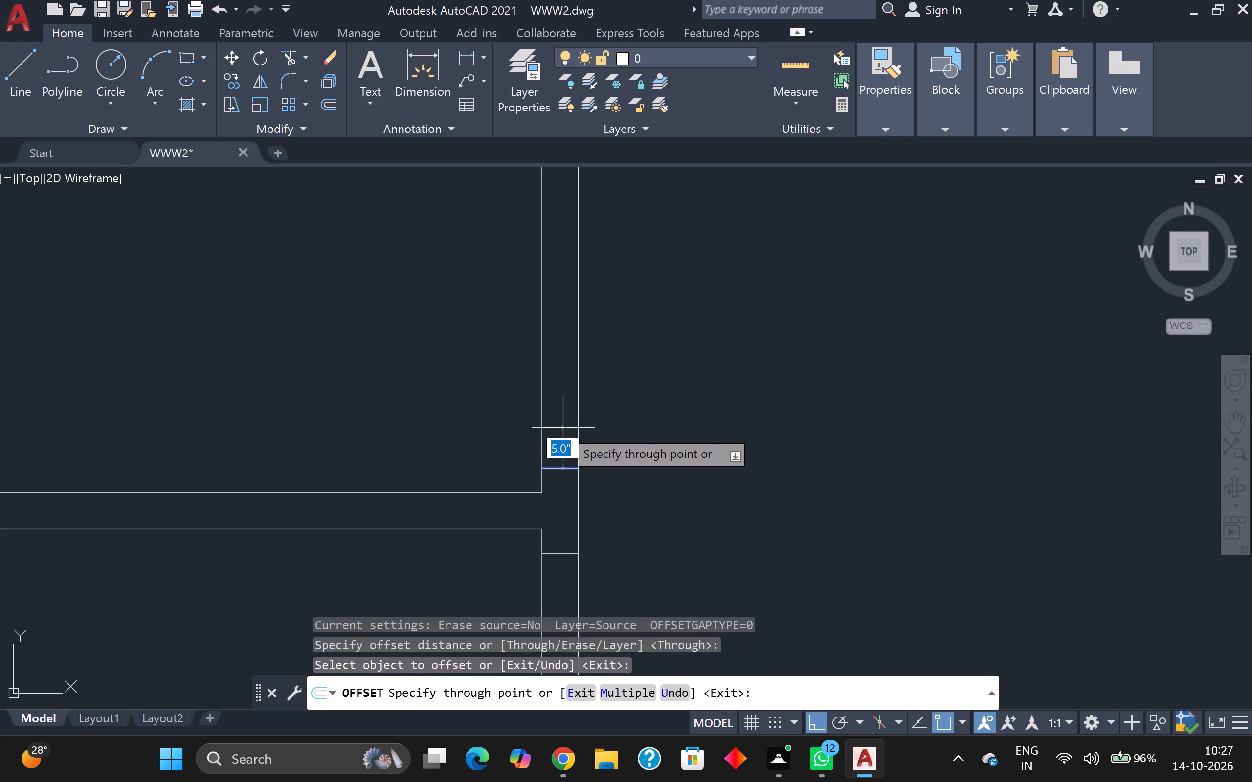
pyautogui.write("3'")
pyautogui.press('Return')
pyautogui.write('+9')
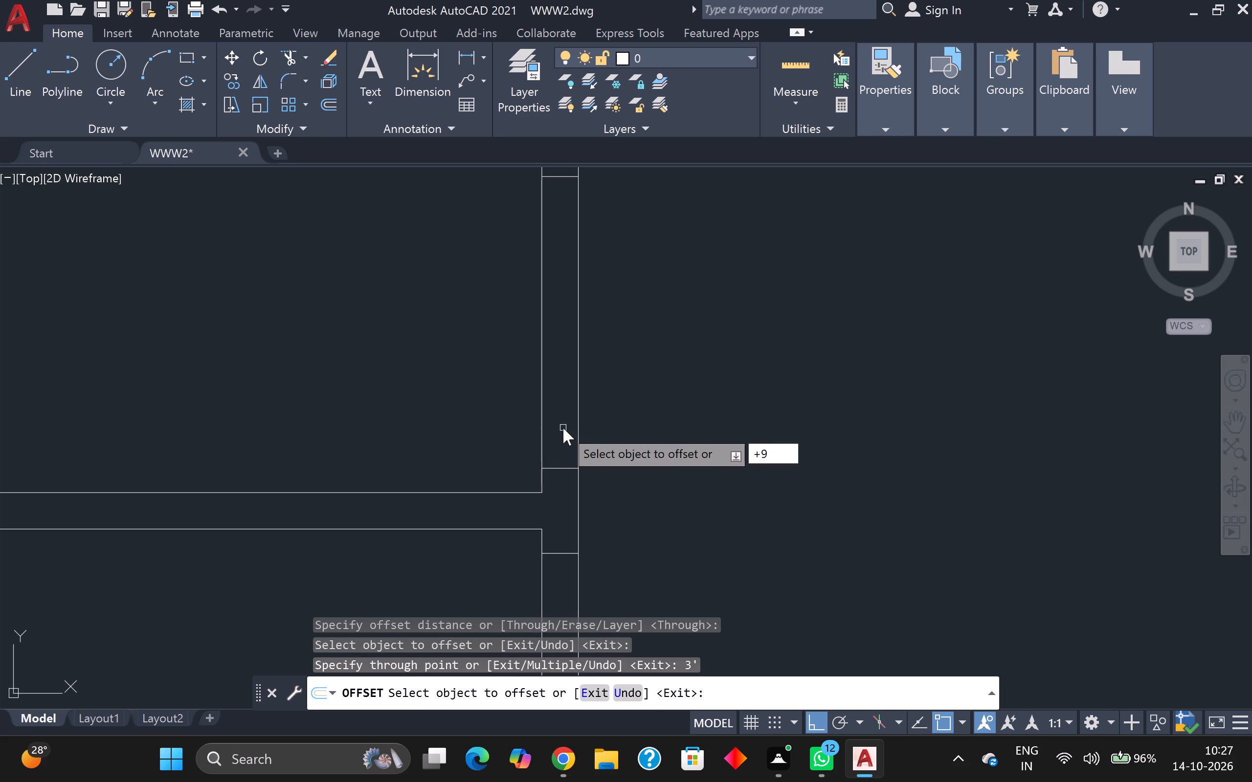
pyautogui.press('Escape')
# Offset the short cross line just below the same partition junction 3' downward.
pyautogui.scroll(-3, 568, 428)
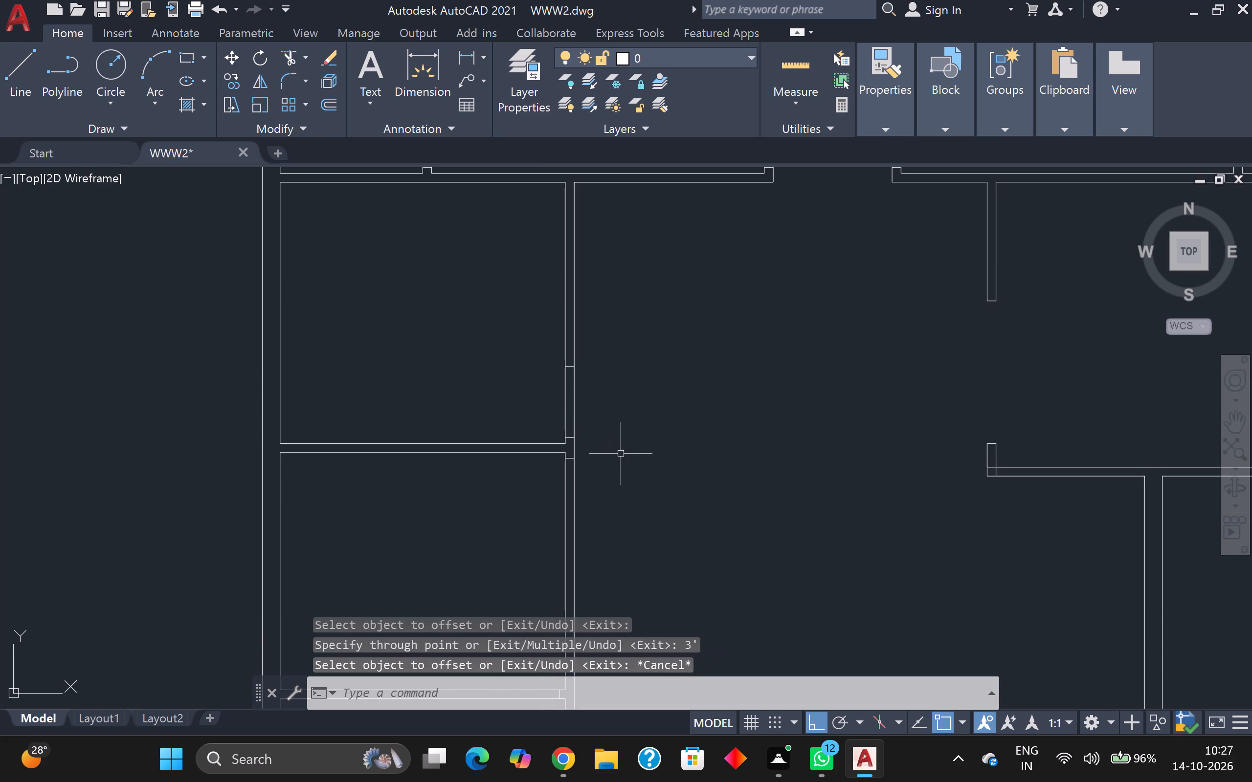
pyautogui.press('o')
pyautogui.press('Return')
pyautogui.press('Return')
pyautogui.scroll(2, 610, 488)
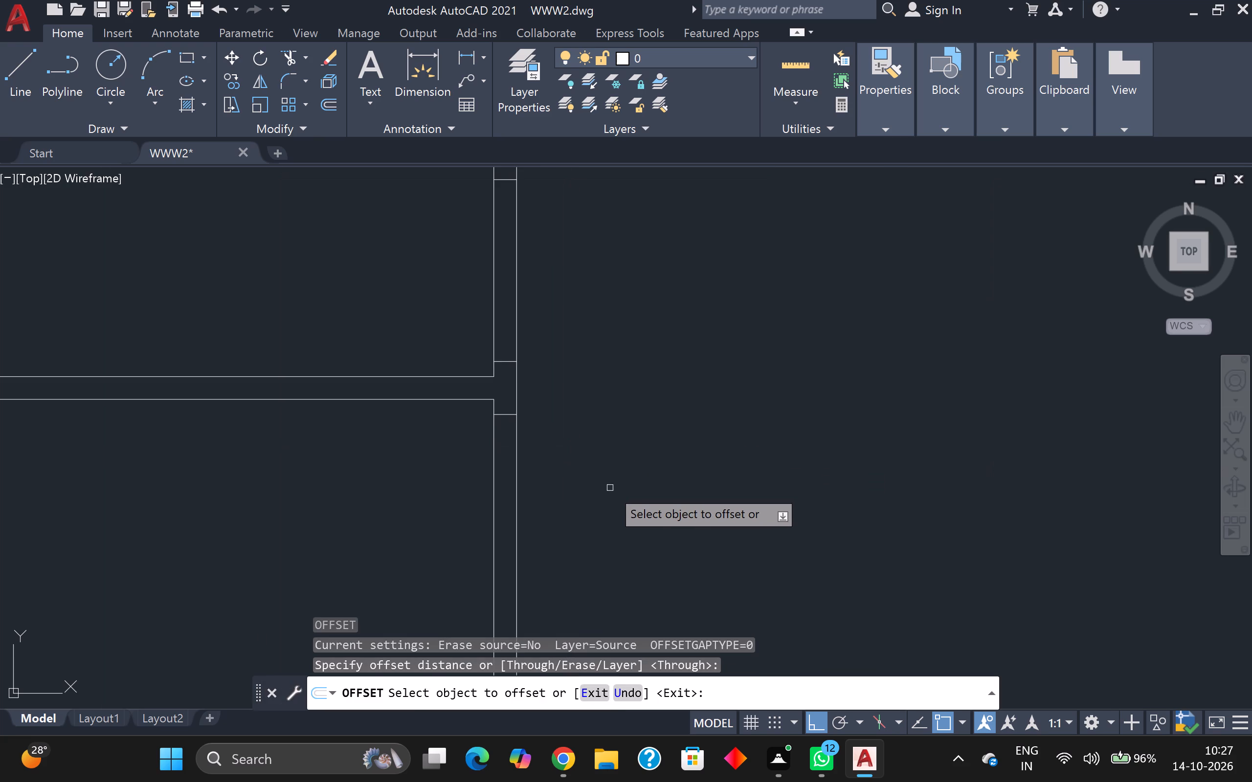
pyautogui.moveTo(610, 488); pyautogui.dragTo(715, 516, button='middle')
pyautogui.scroll(1, 604, 455)
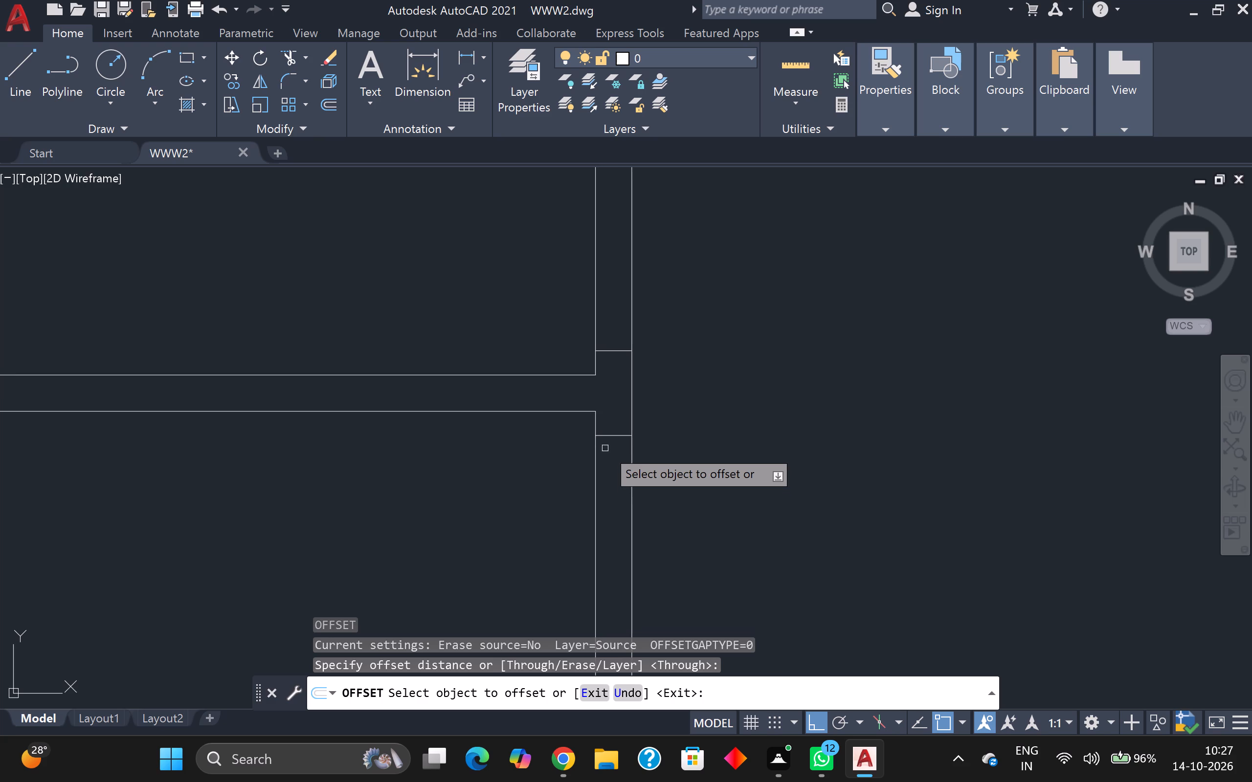
pyautogui.click(618, 434)
pyautogui.scroll(-1, 618, 434)
pyautogui.moveTo(617, 434); pyautogui.dragTo(631, 323, button='middle')
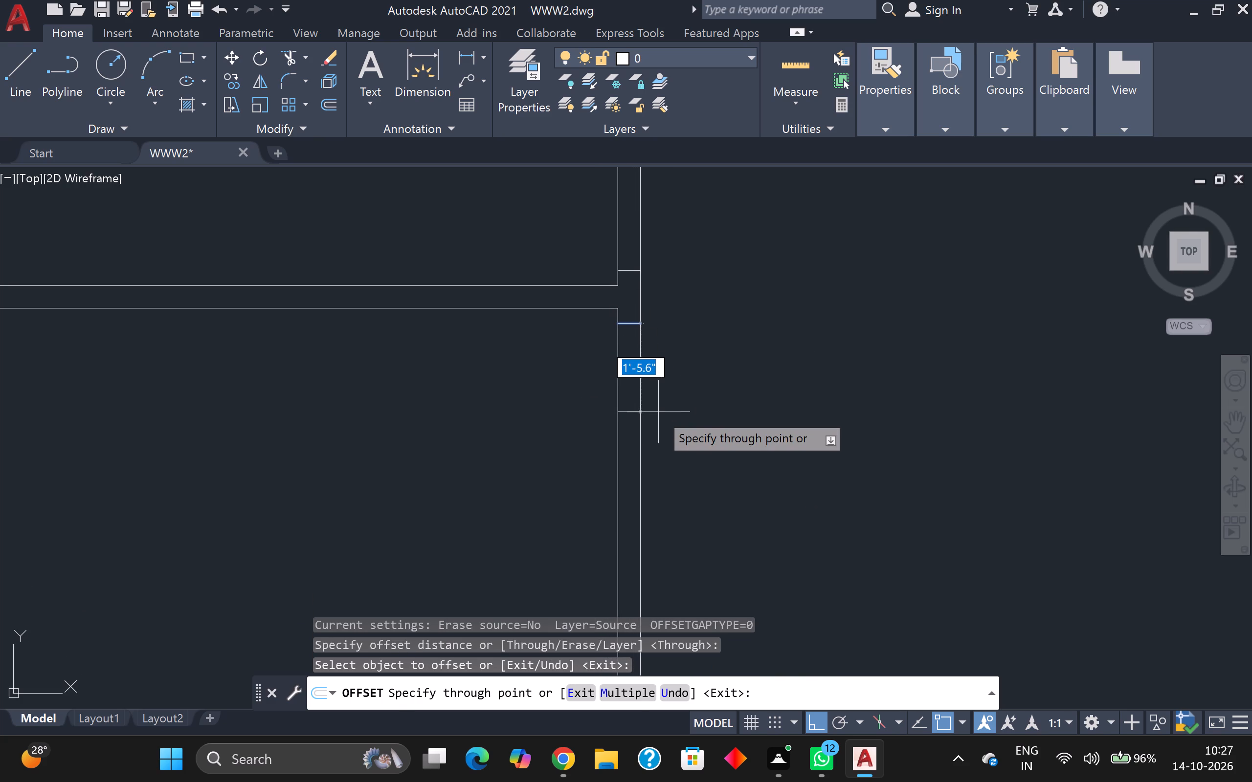
pyautogui.write("3'")
pyautogui.press('Return')
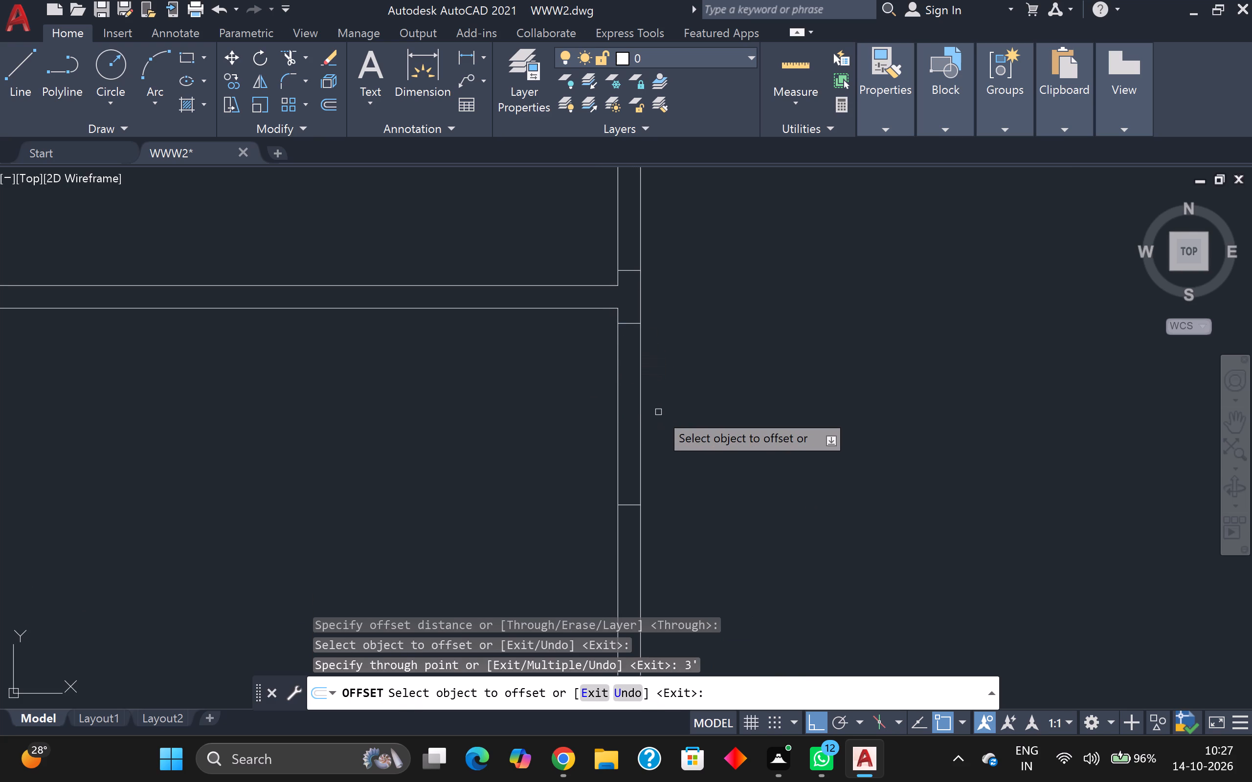
# Trim both lines of the left-side rooms' vertical partition at the two marked openings above and below the junction.
pyautogui.scroll(-4, 658, 412)
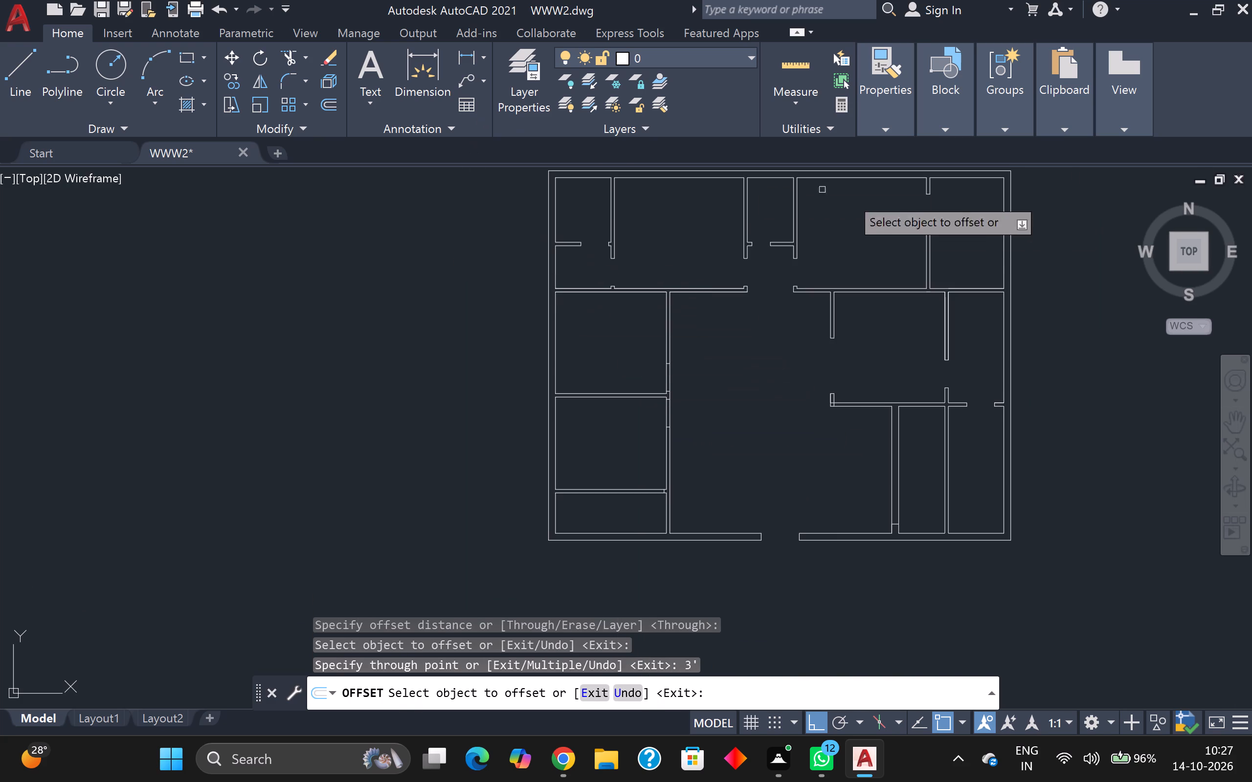
pyautogui.click(283, 62)
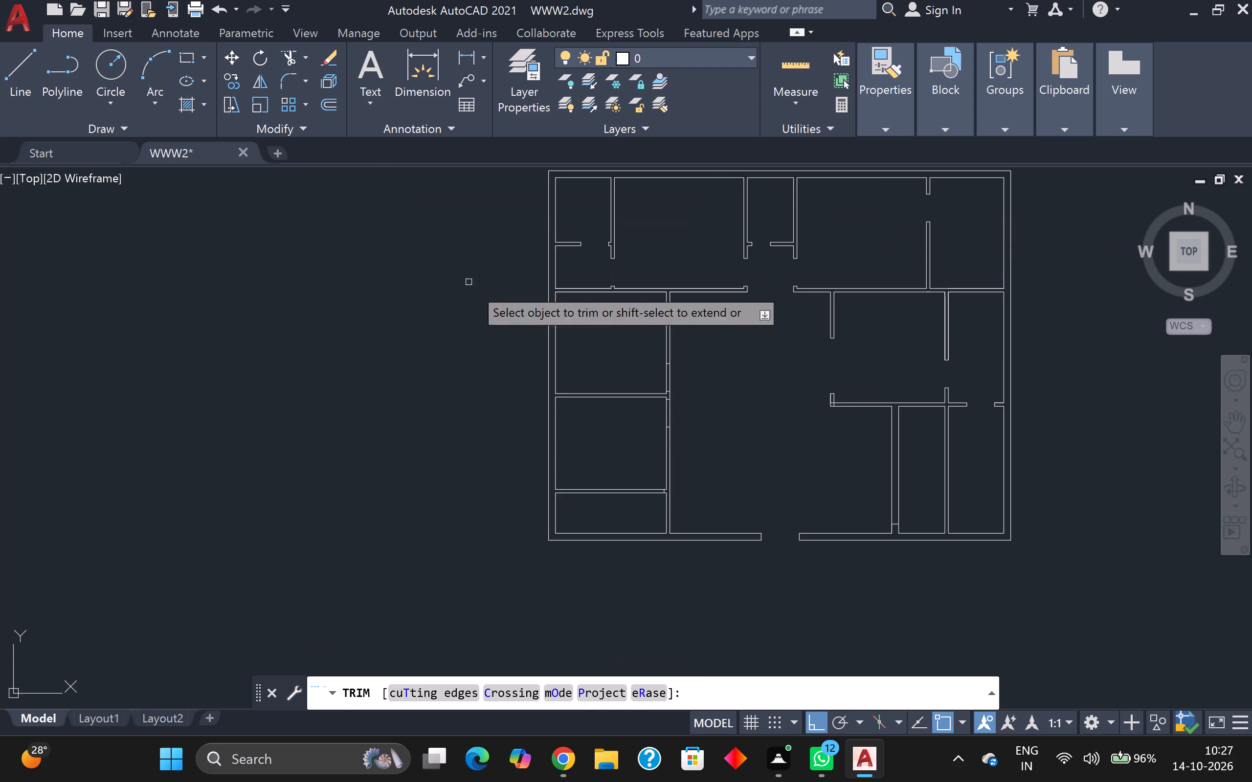
pyautogui.scroll(3, 671, 378)
pyautogui.click(677, 377)
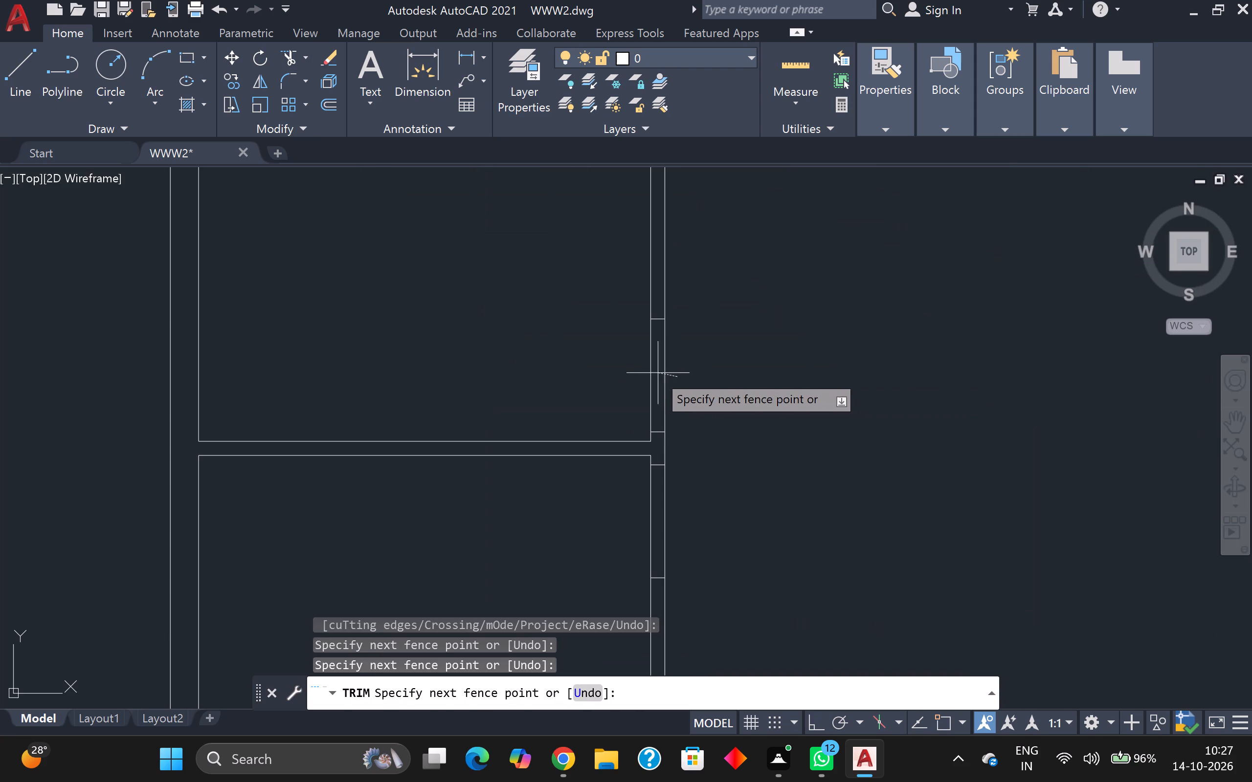
pyautogui.click(637, 373)
pyautogui.click(601, 521)
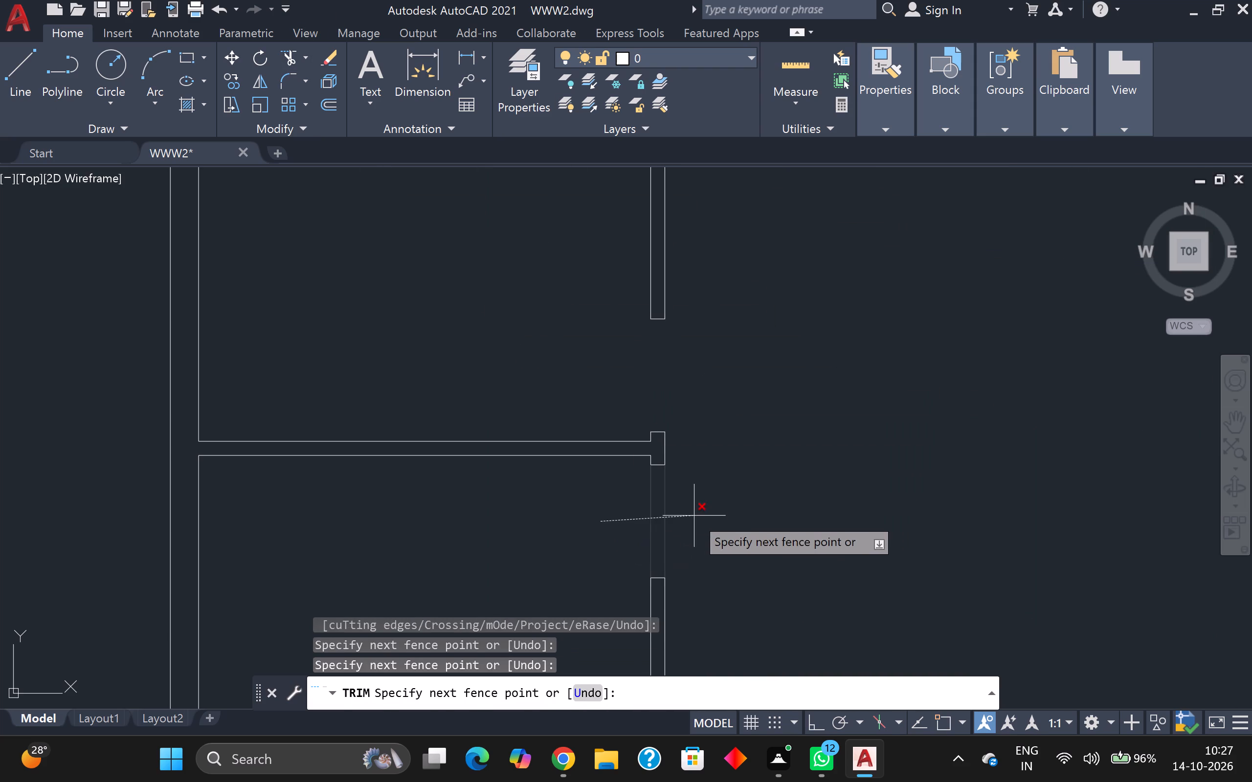
pyautogui.click(694, 516)
# Offset the short cross line in the horizontal partition above the bottom-left room 3' to the left.
pyautogui.scroll(-3, 694, 516)
pyautogui.moveTo(708, 530); pyautogui.dragTo(750, 377, button='middle')
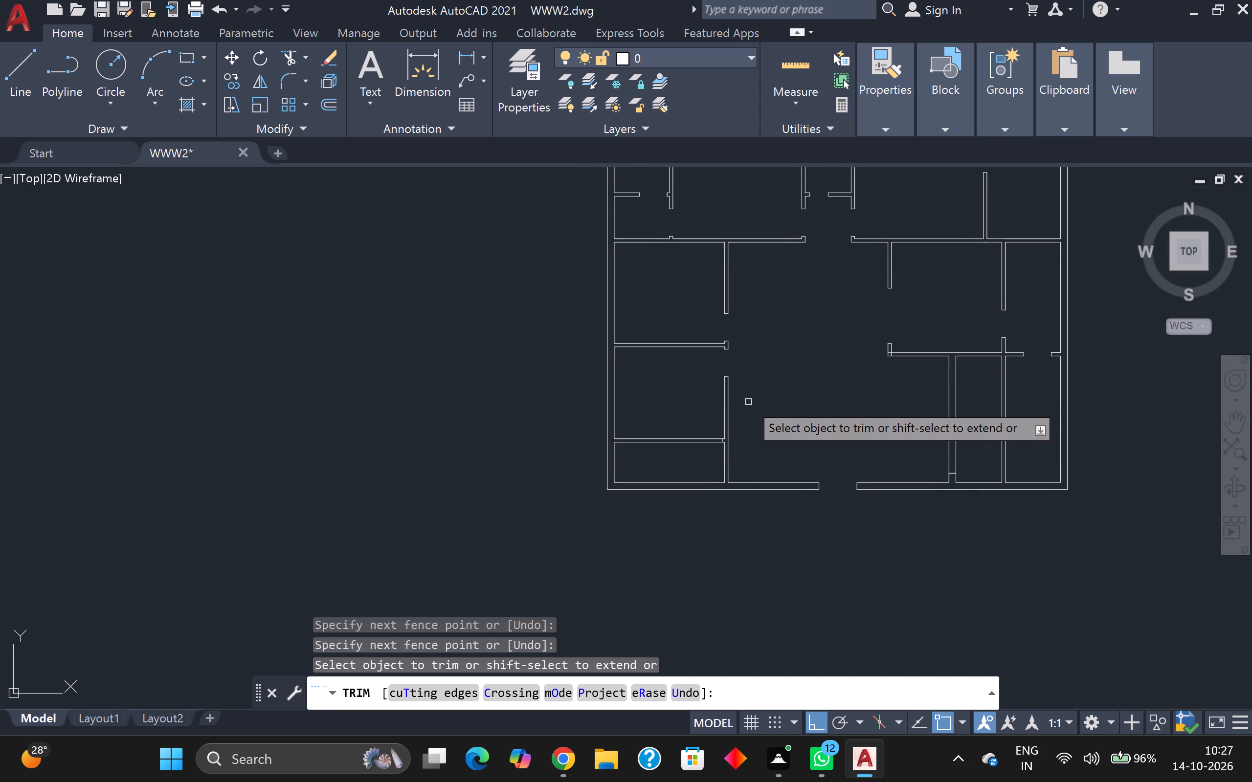
pyautogui.press('Escape')
pyautogui.press('o')
pyautogui.press('Return')
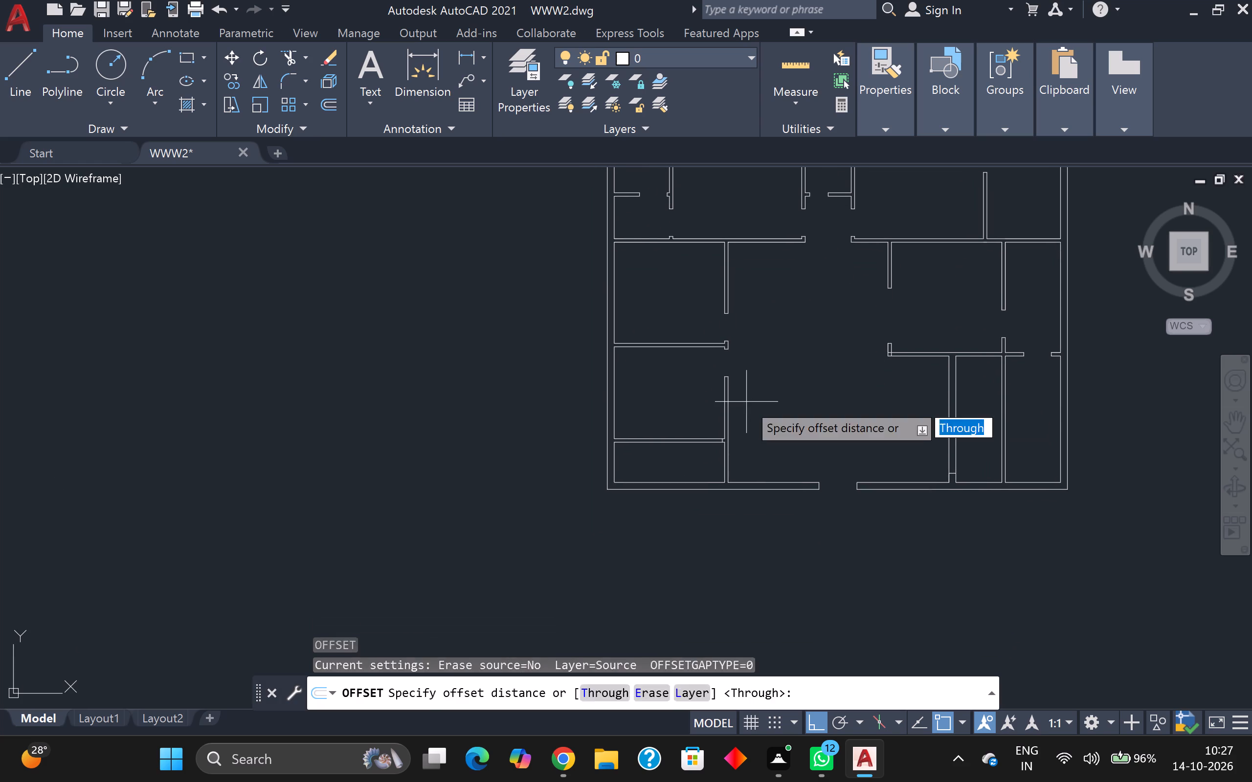
pyautogui.press('Return')
pyautogui.scroll(4, 707, 461)
pyautogui.scroll(1, 760, 374)
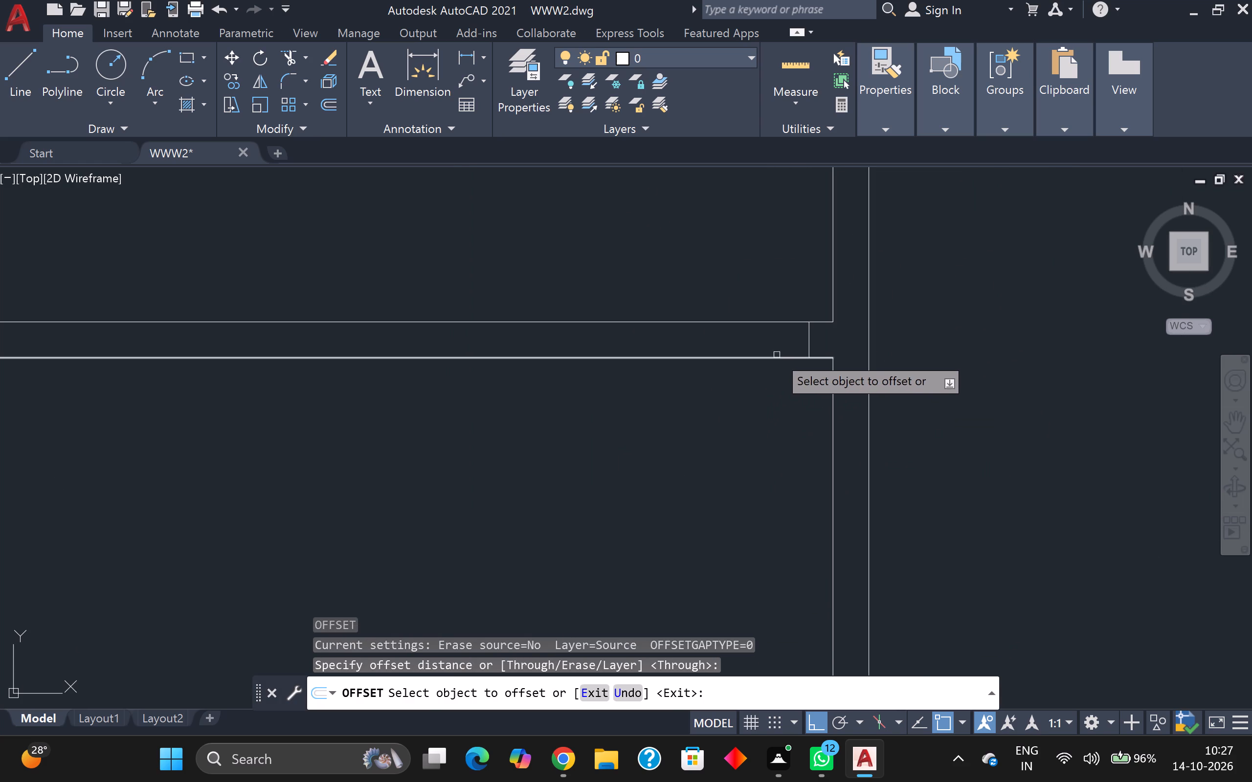
pyautogui.click(807, 346)
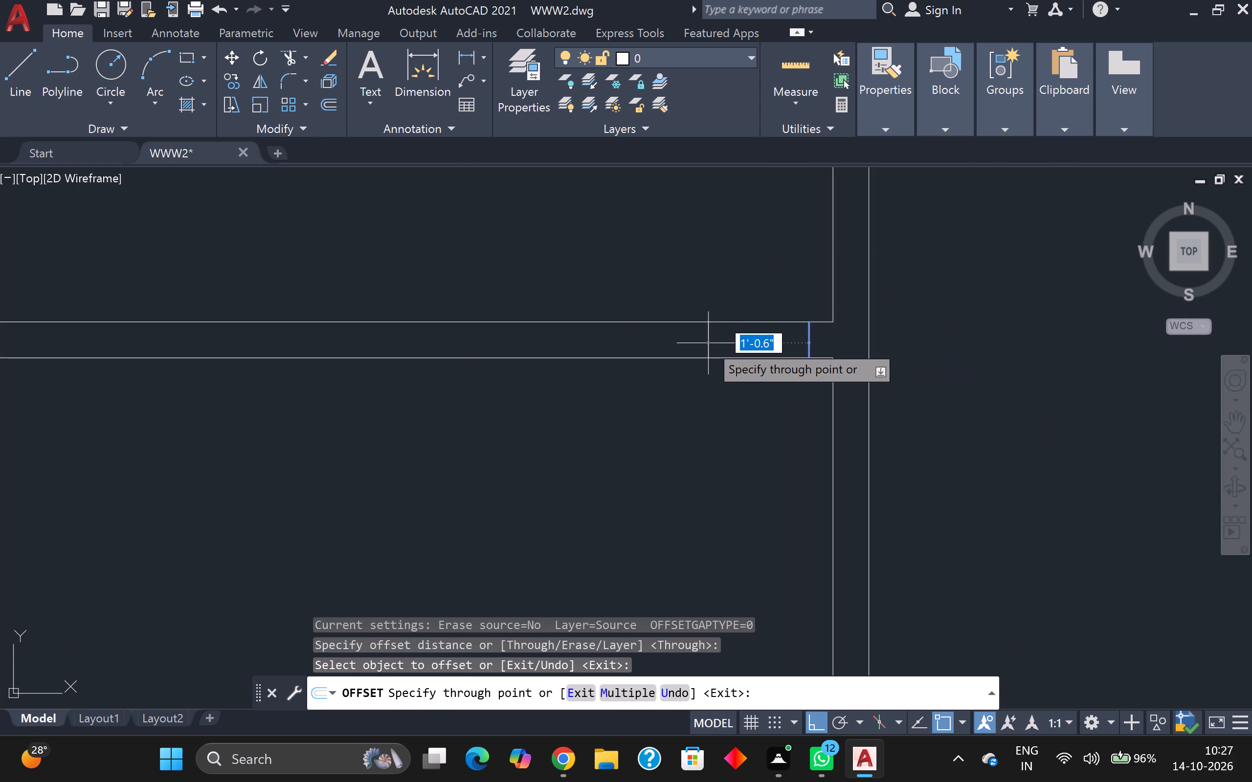
pyautogui.press('3')
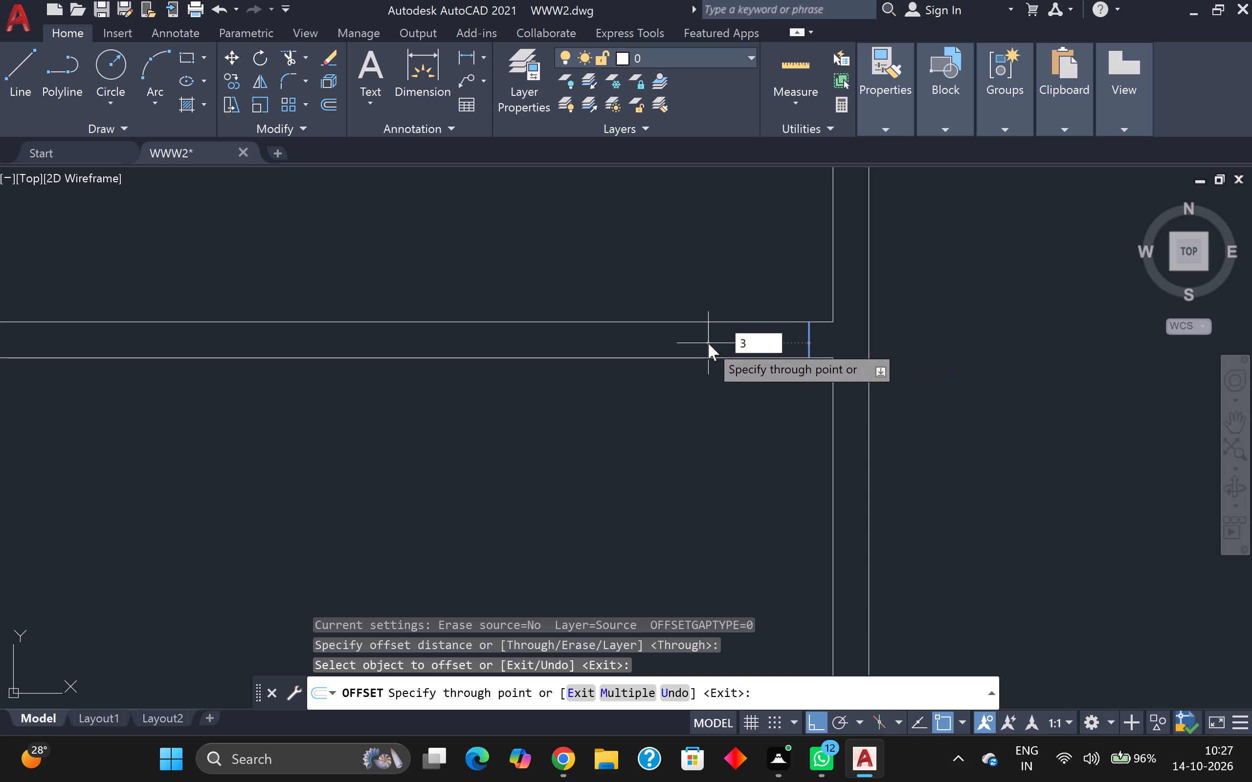
pyautogui.press("'")
pyautogui.press('Return')
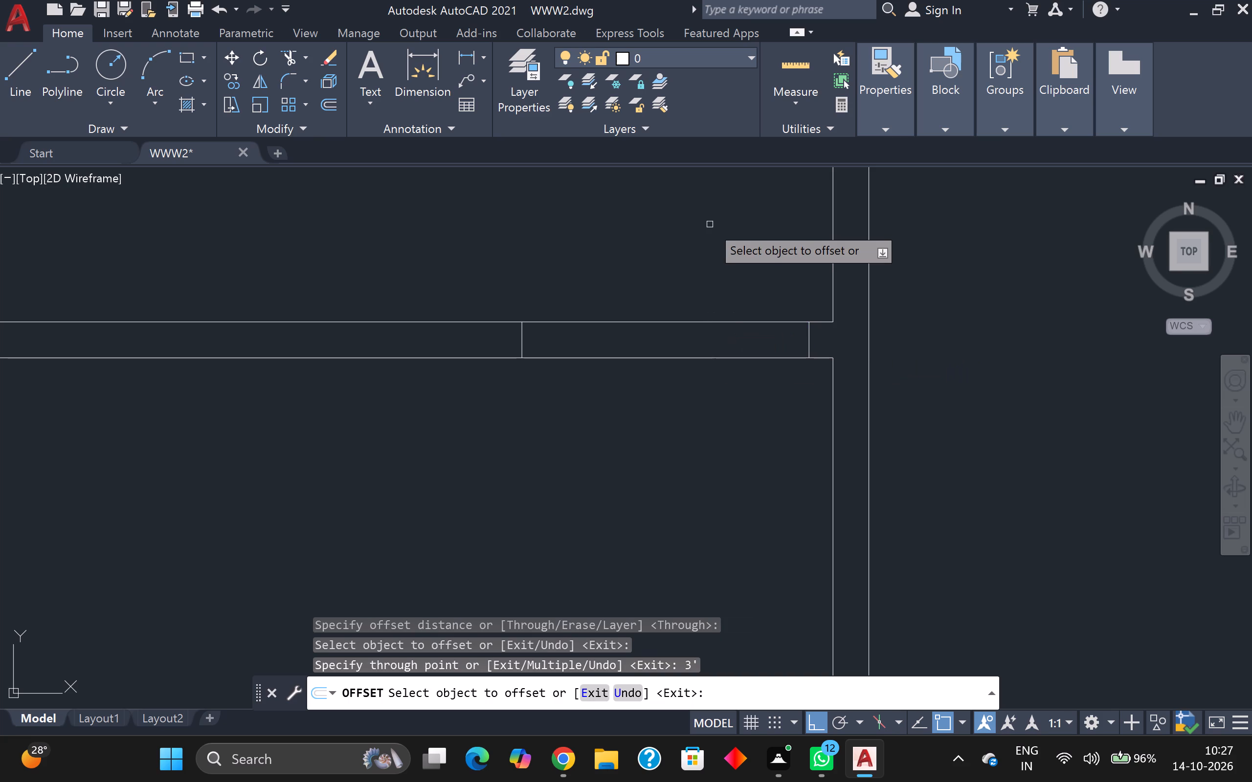
# Trim both lines of the horizontal partition above the bottom-left room between the two short cross lines to open the doorway.
pyautogui.scroll(-5, 710, 224)
pyautogui.moveTo(701, 221); pyautogui.dragTo(738, 281, button='middle')
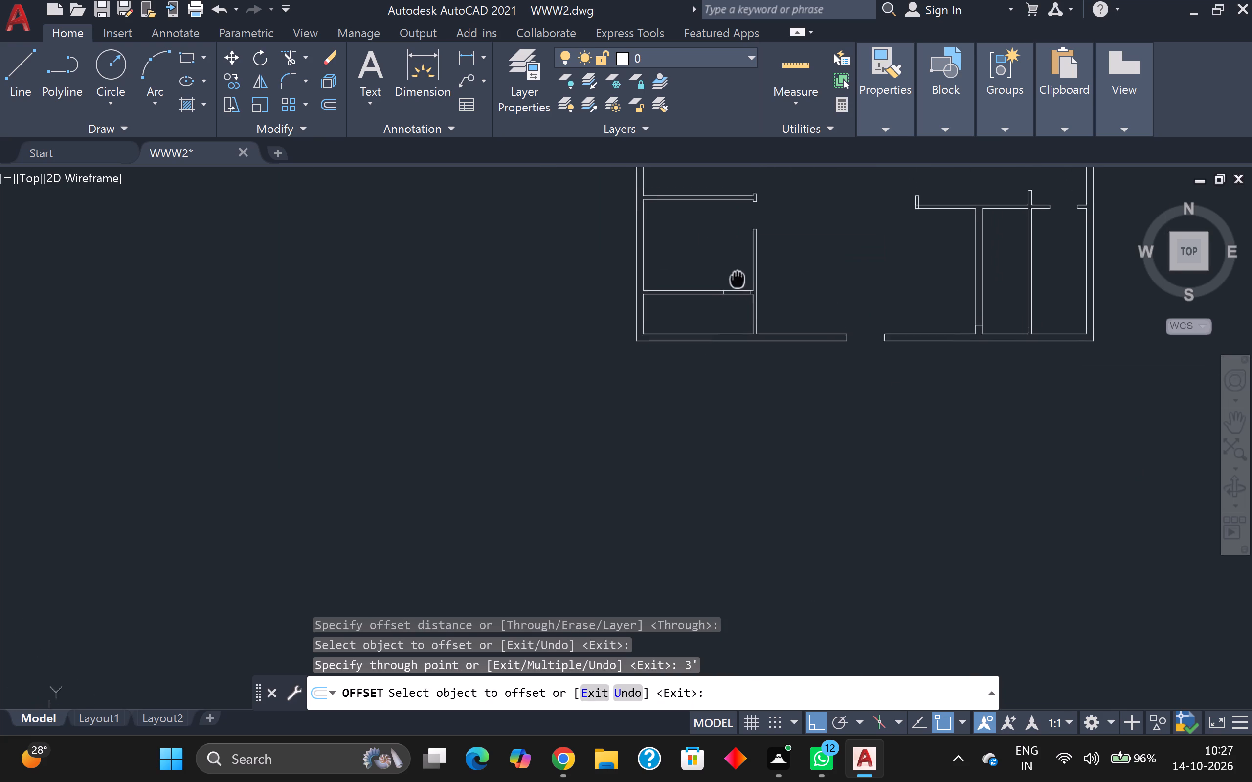
pyautogui.moveTo(738, 281); pyautogui.dragTo(744, 300, button='middle')
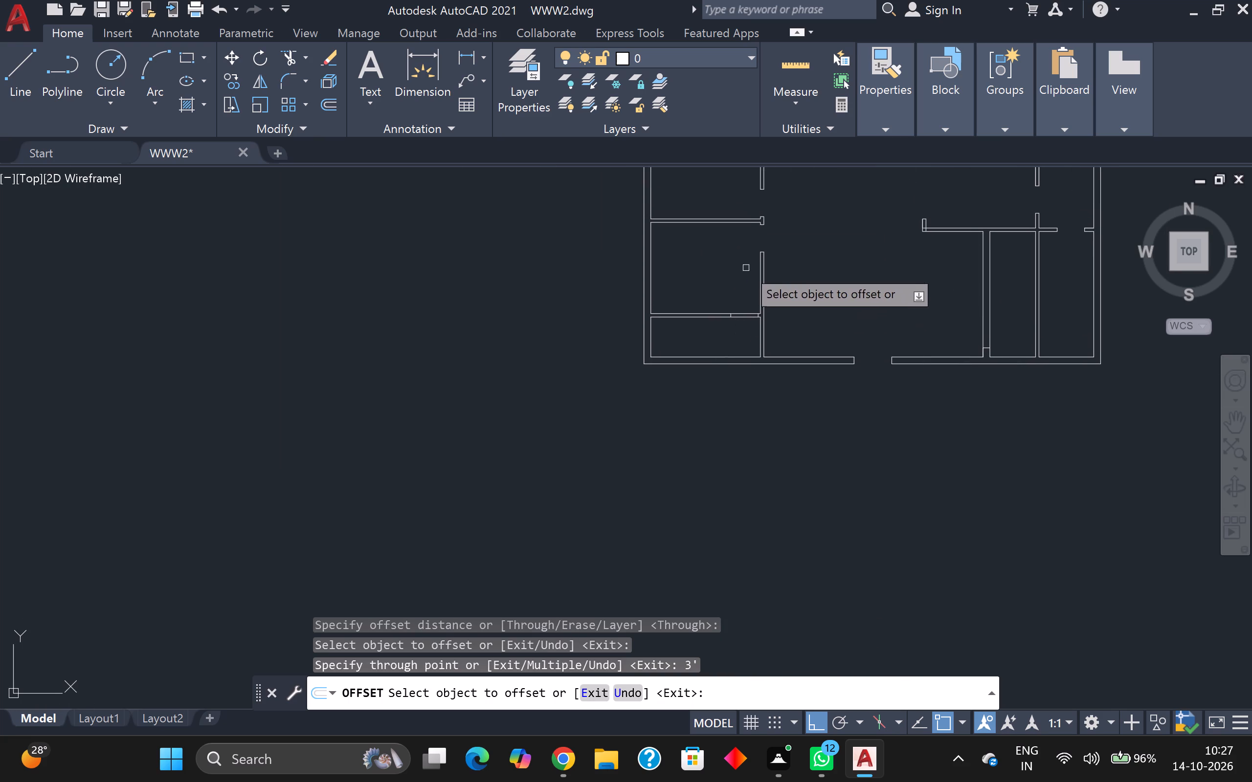
pyautogui.moveTo(746, 268); pyautogui.dragTo(756, 378, button='middle')
pyautogui.scroll(-1, 752, 377)
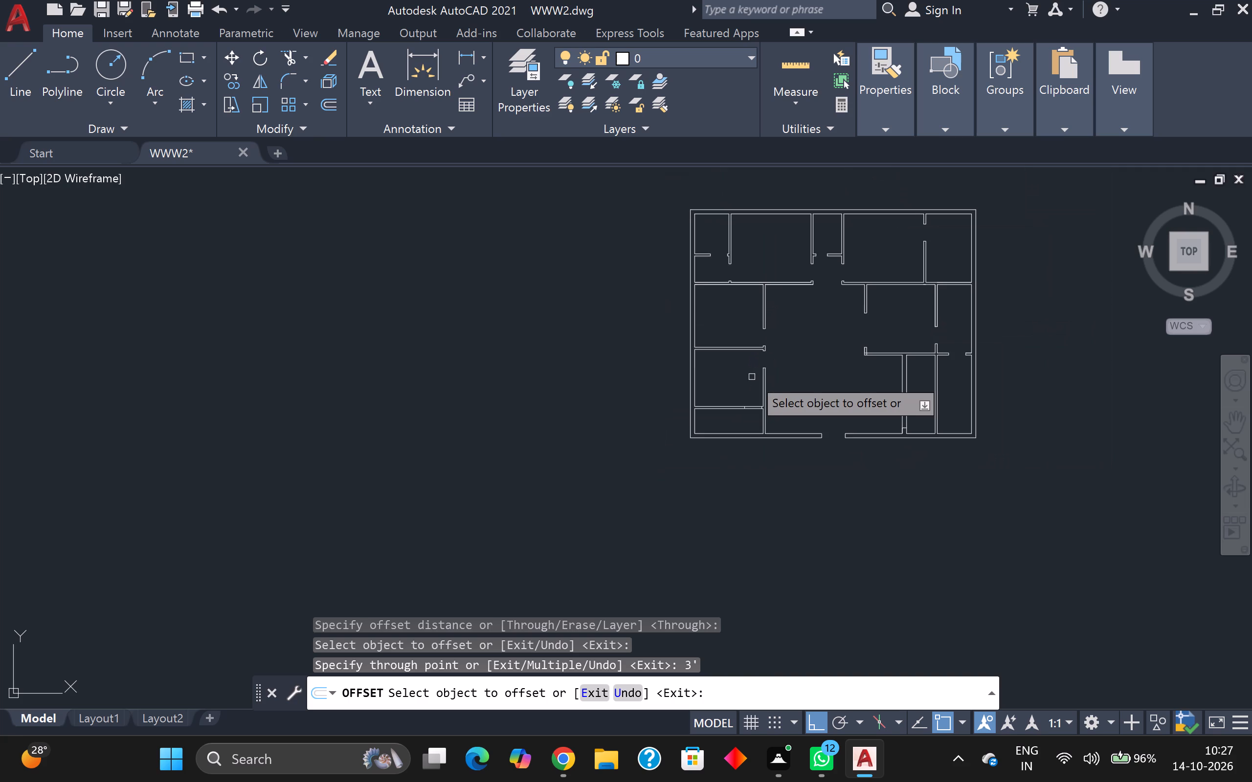
pyautogui.scroll(2, 752, 377)
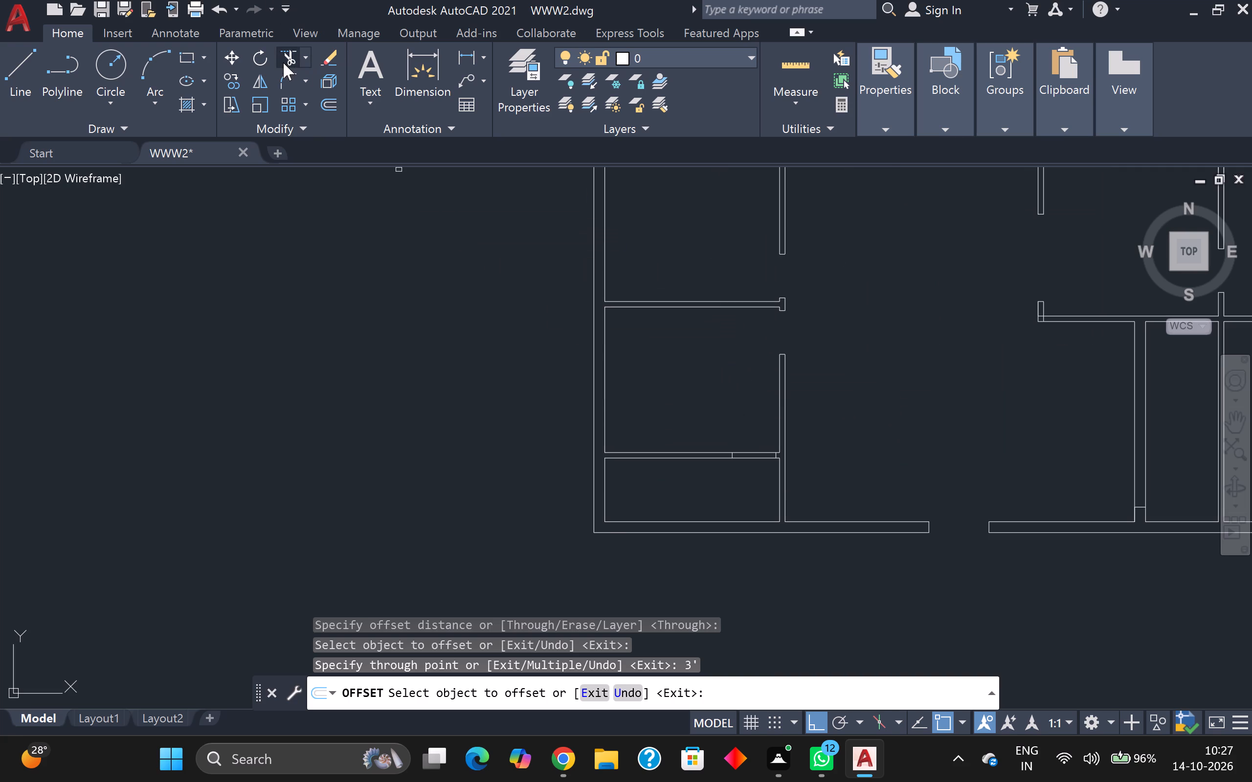
pyautogui.click(283, 62)
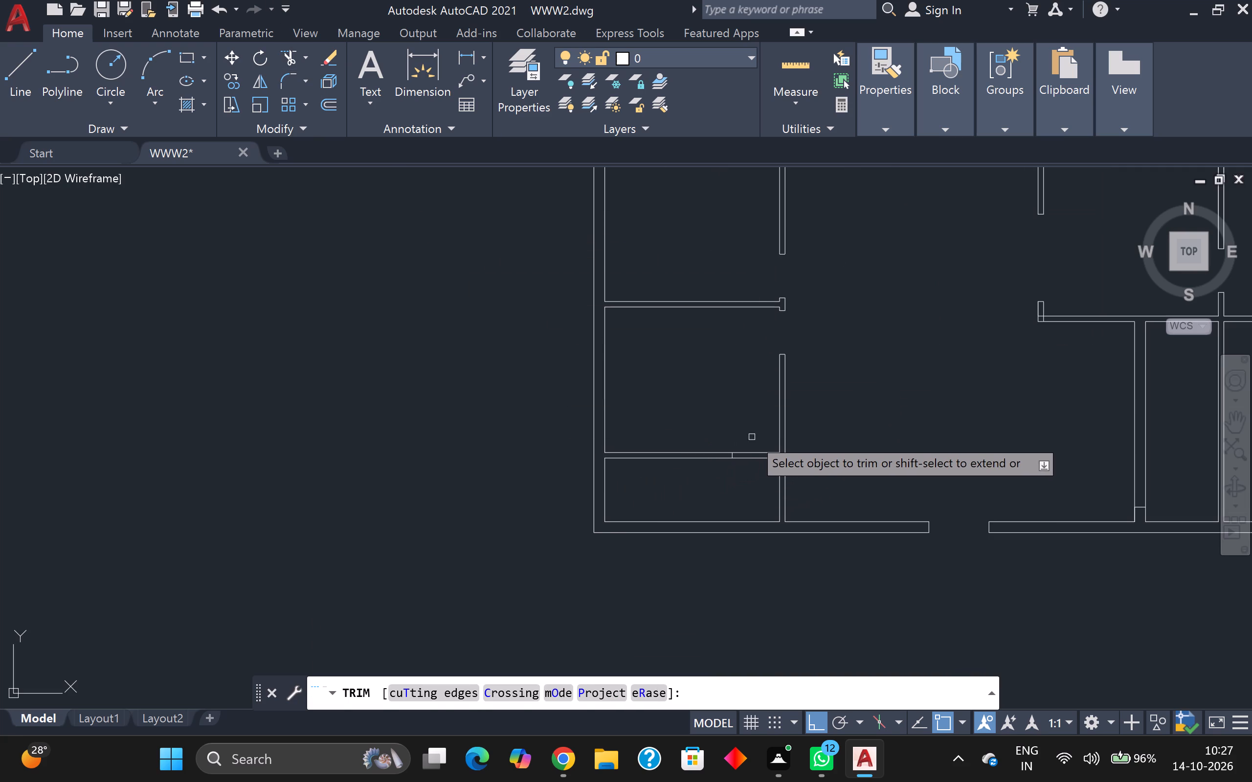
pyautogui.click(752, 437)
pyautogui.click(747, 483)
pyautogui.scroll(-2, 746, 480)
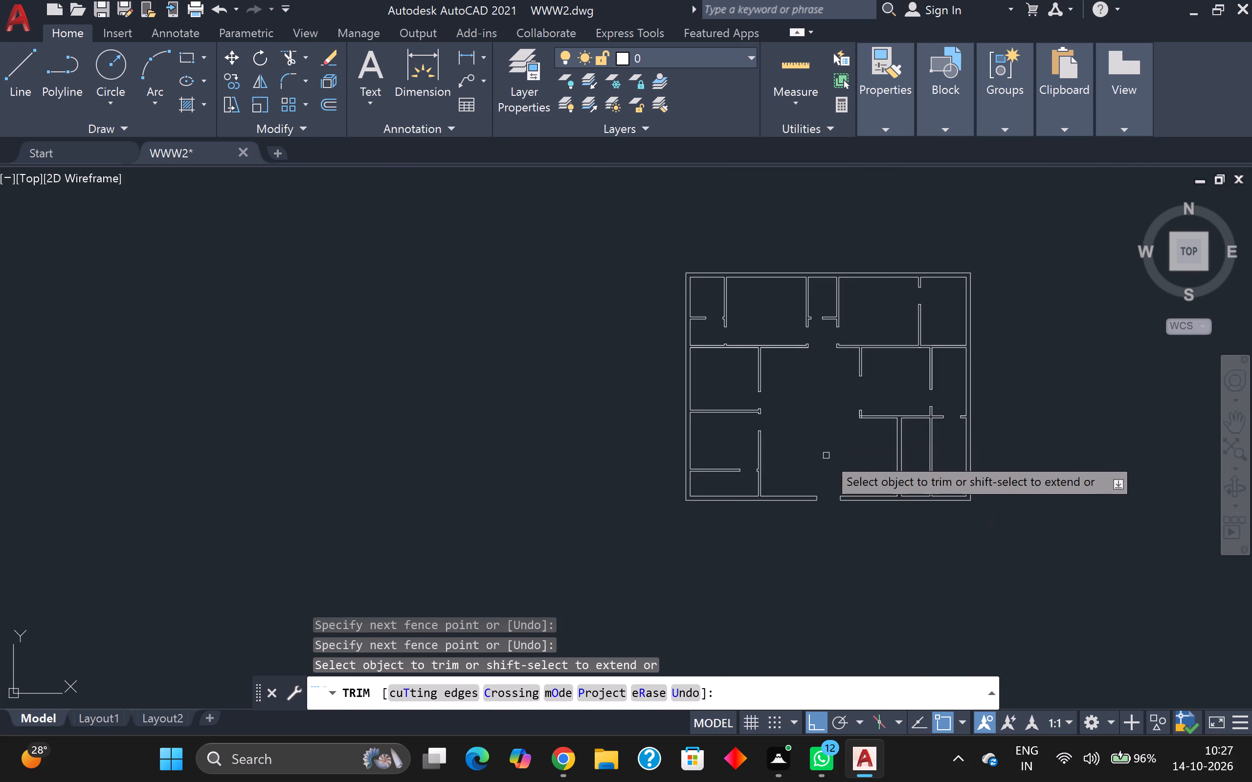
pyautogui.moveTo(831, 459); pyautogui.dragTo(806, 442, button='middle')
pyautogui.scroll(2, 837, 497)
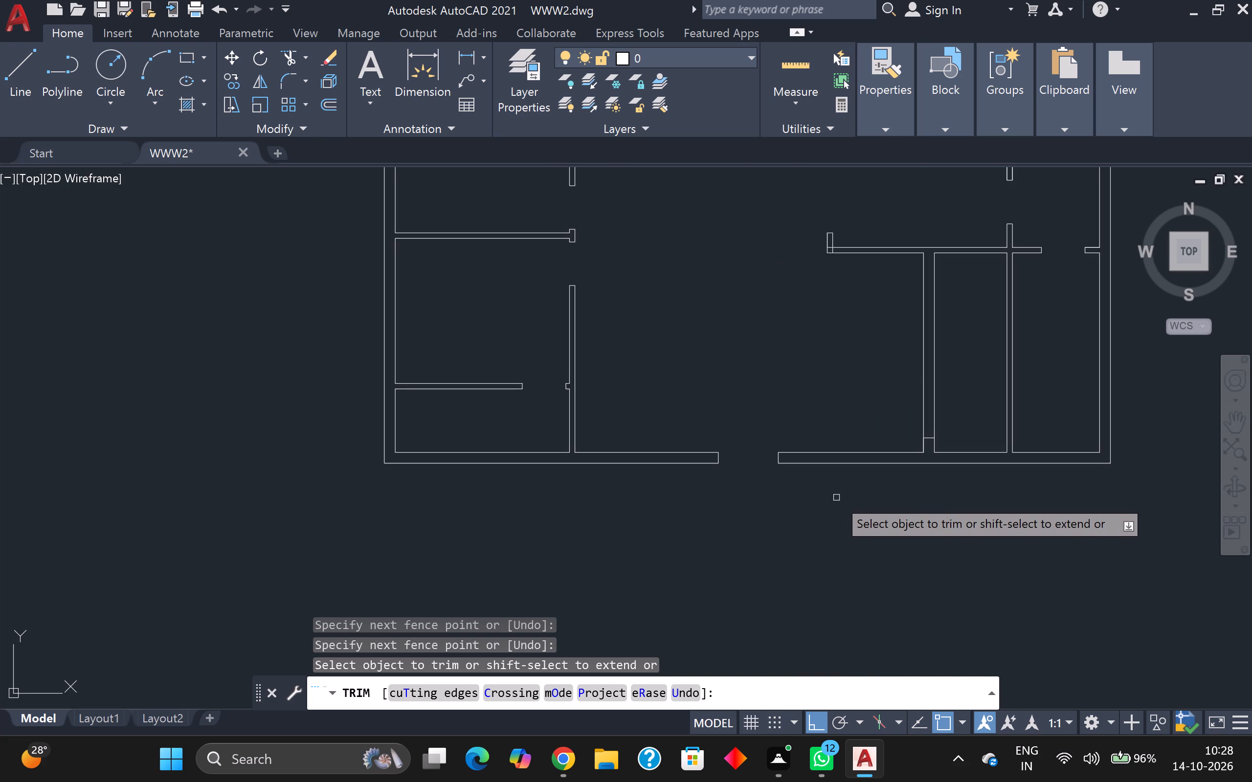
pyautogui.scroll(1, 873, 495)
pyautogui.moveTo(1009, 543); pyautogui.dragTo(919, 585, button='middle')
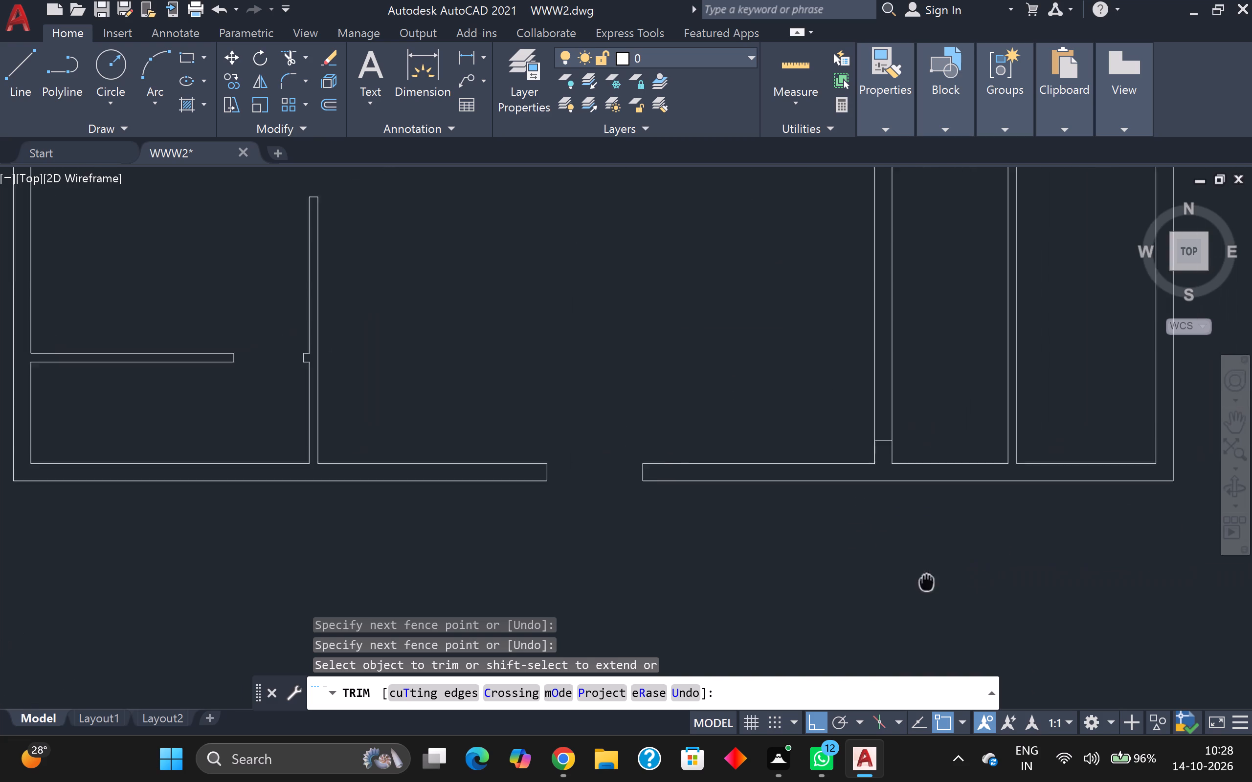
pyautogui.moveTo(919, 585); pyautogui.dragTo(845, 634, button='middle')
pyautogui.press('Escape')
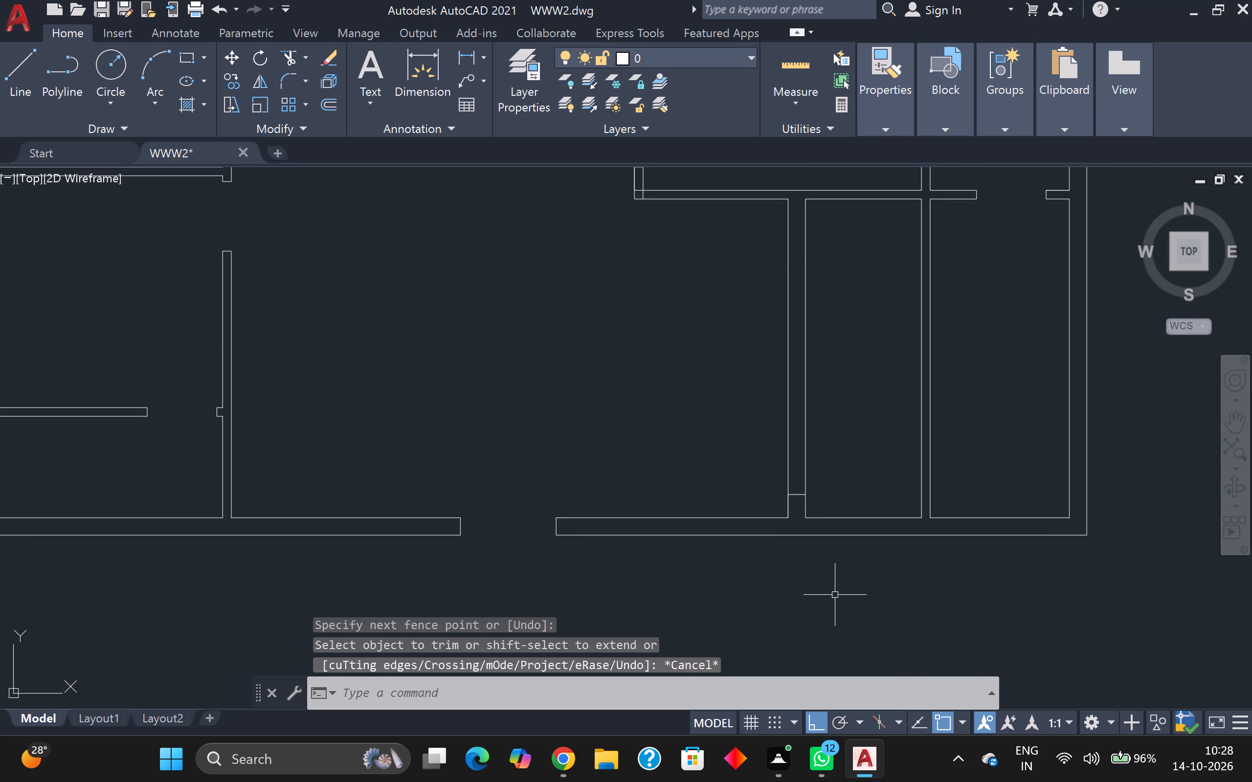
# Offset the short cross line near the bottom of the lower-right rooms' left vertical partition 3' upward.
pyautogui.press('o')
pyautogui.press('Return')
pyautogui.press('Return')
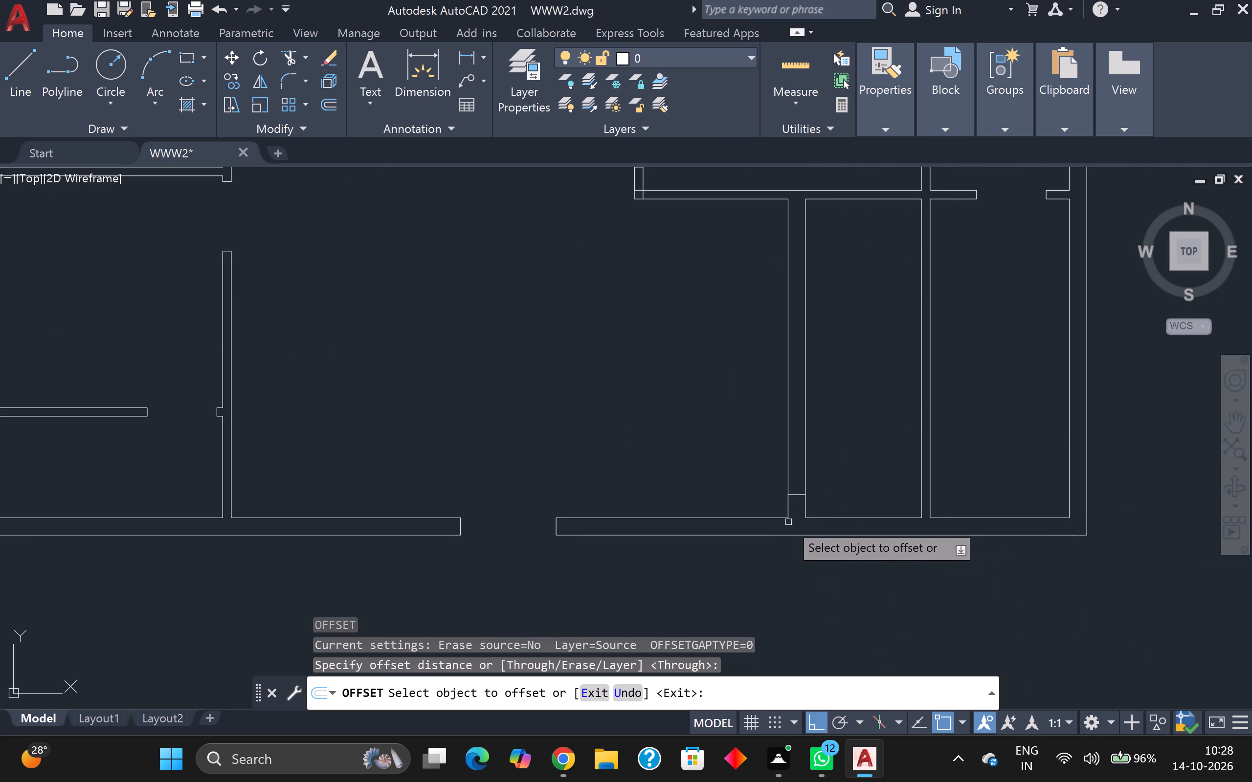
pyautogui.click(800, 496)
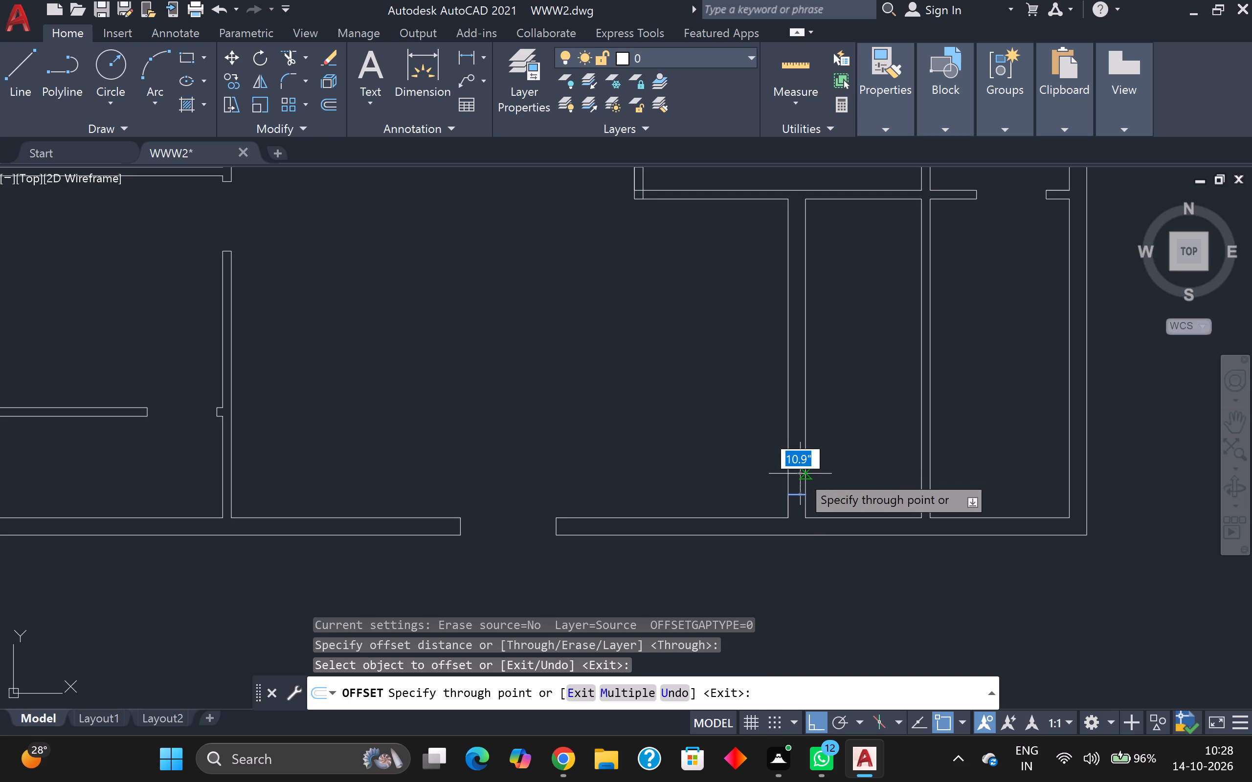
pyautogui.press('3')
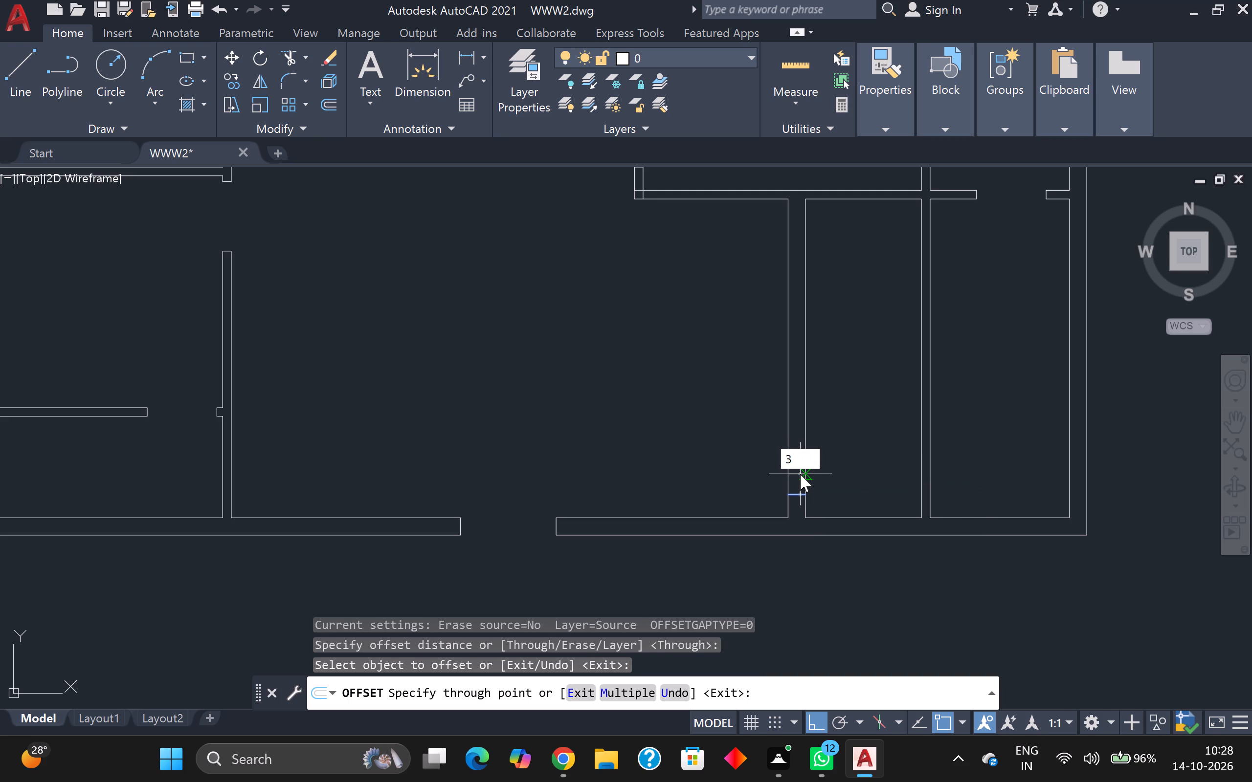
pyautogui.press("'")
pyautogui.press('Return')
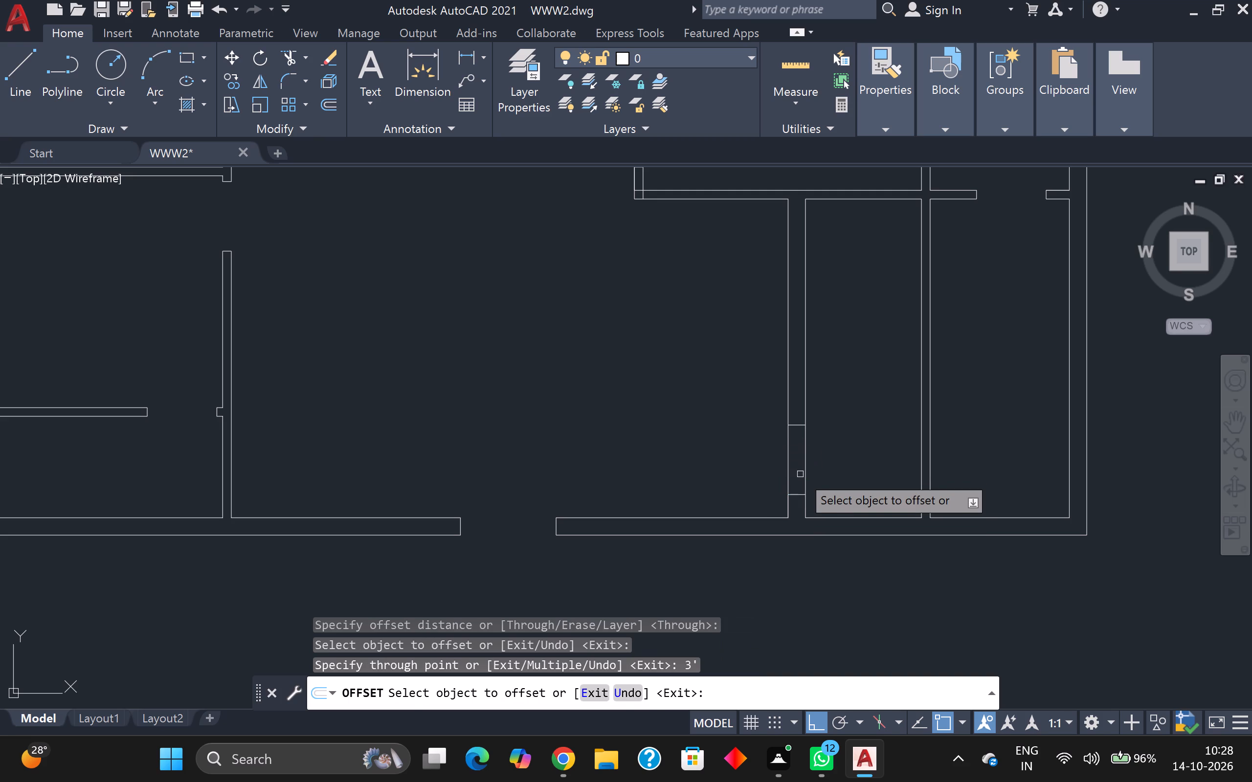
# Trim both lines of the lower-right rooms' left vertical partition between the two short cross lines to open the doorway.
pyautogui.scroll(2, 809, 444)
pyautogui.scroll(-3, 809, 444)
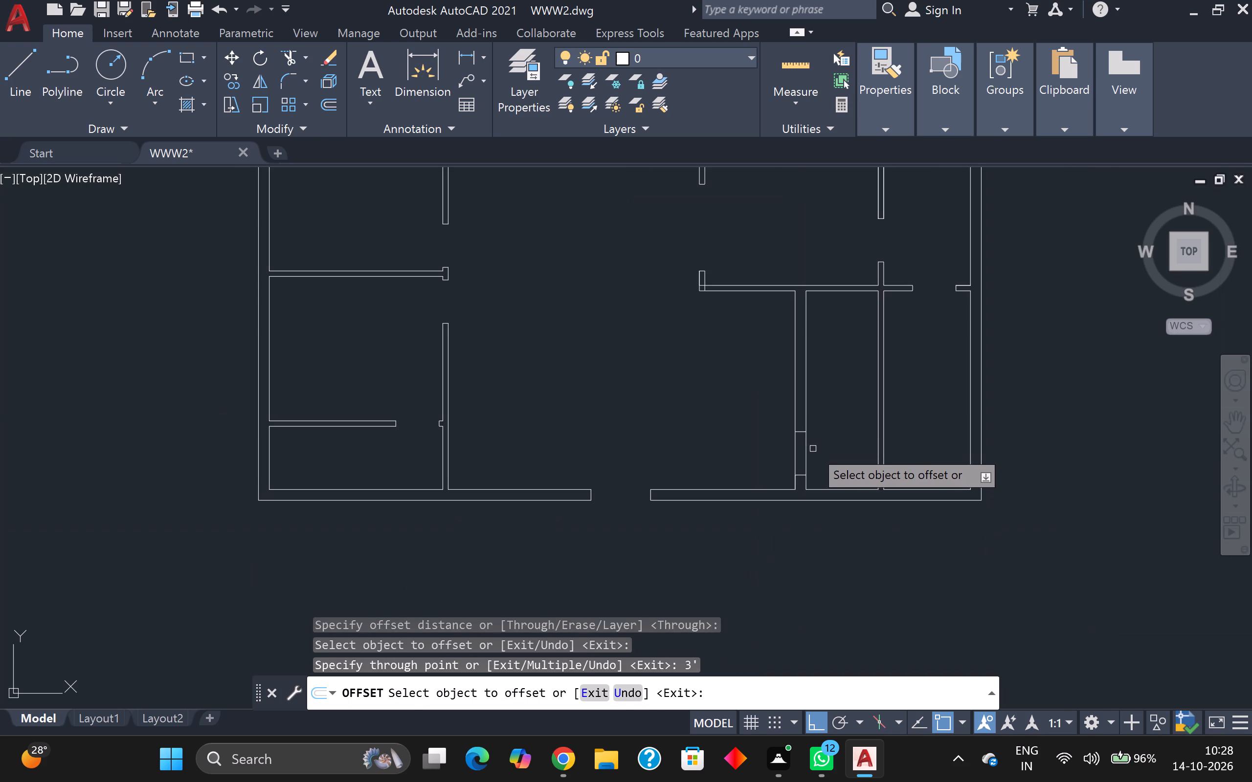
pyautogui.click(816, 453)
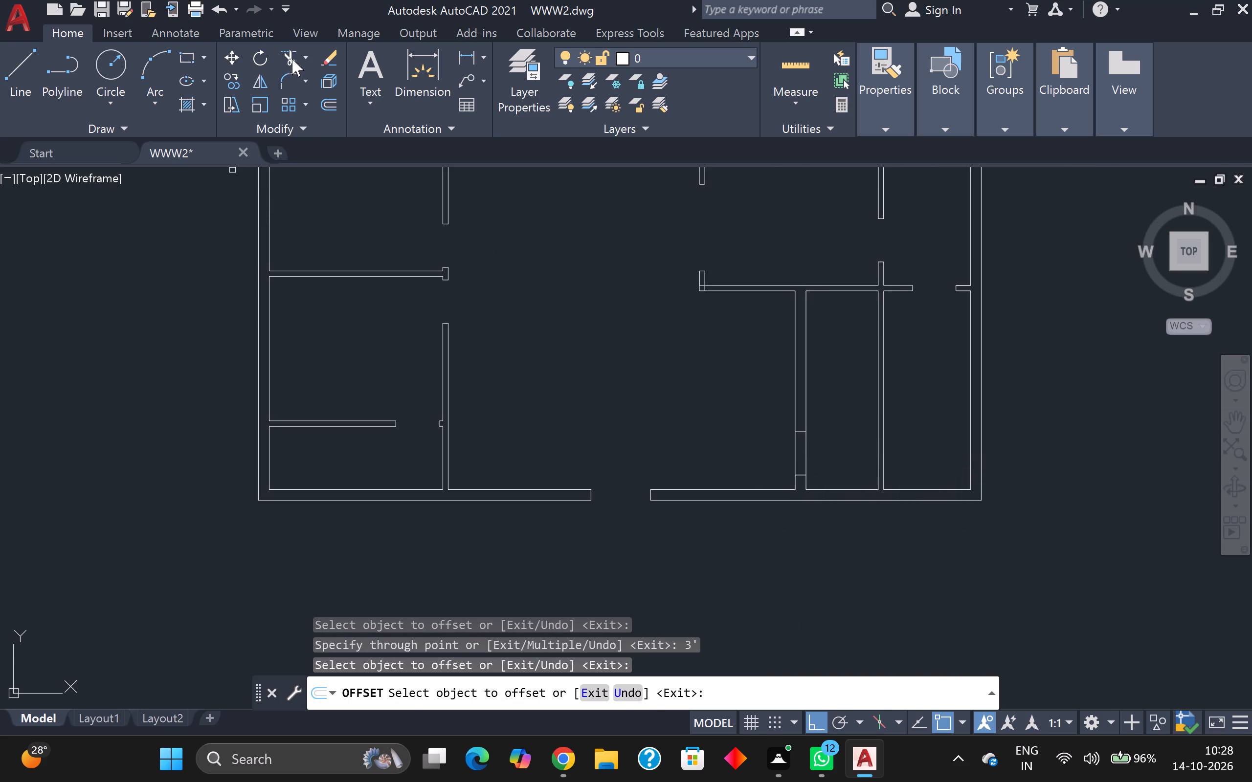
pyautogui.moveTo(292, 56); pyautogui.dragTo(314, 53)
pyautogui.click(752, 455)
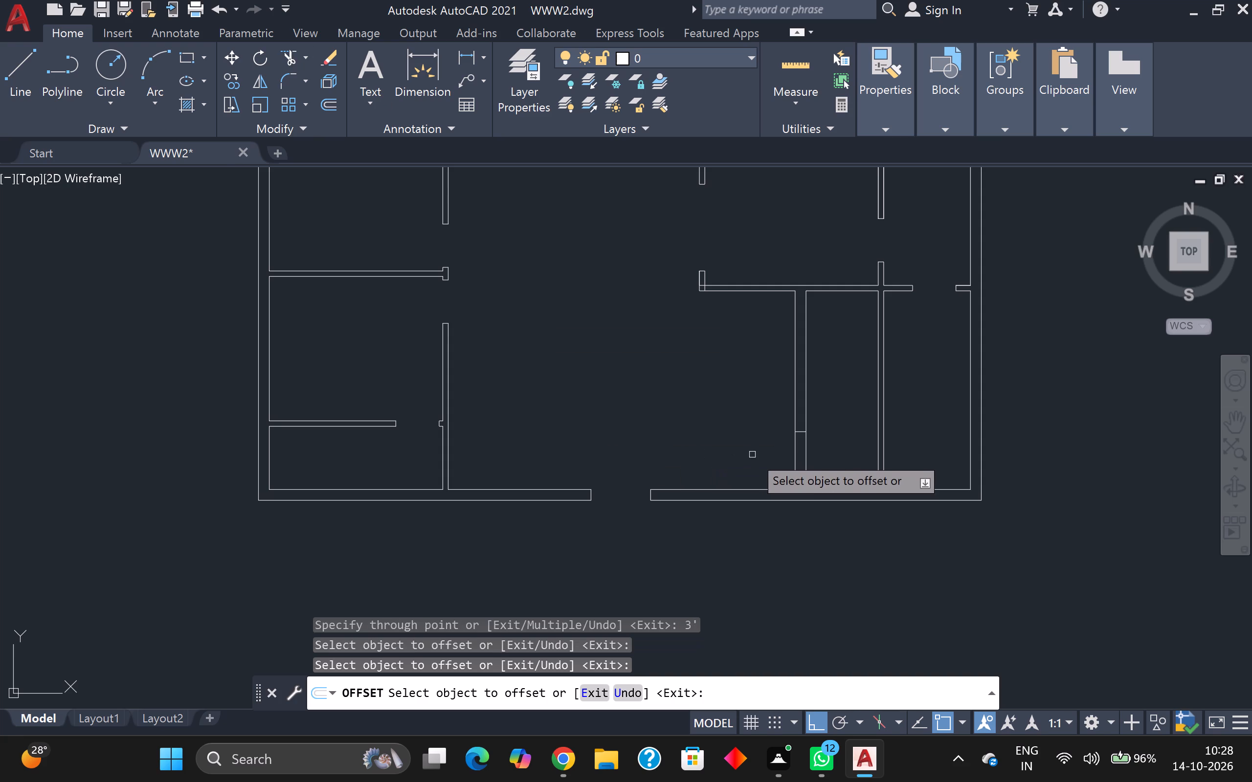
pyautogui.click(846, 450)
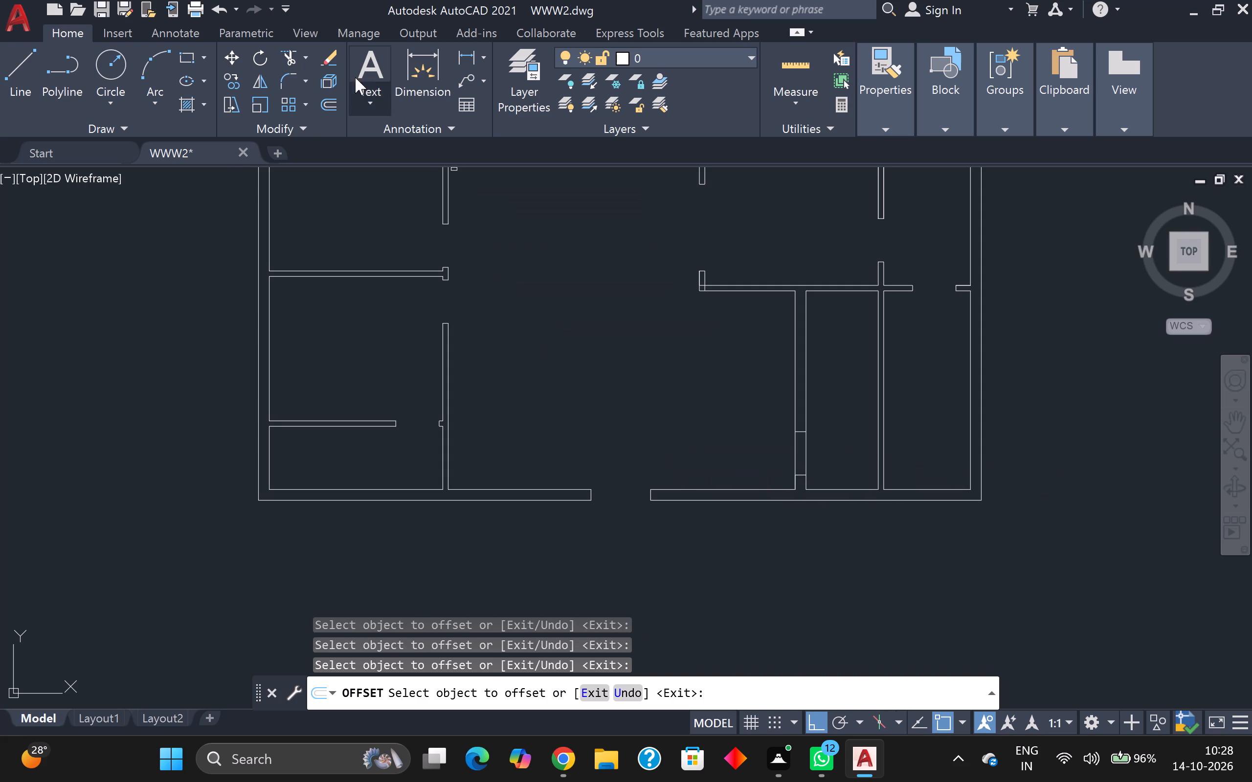
pyautogui.click(284, 54)
pyautogui.click(726, 459)
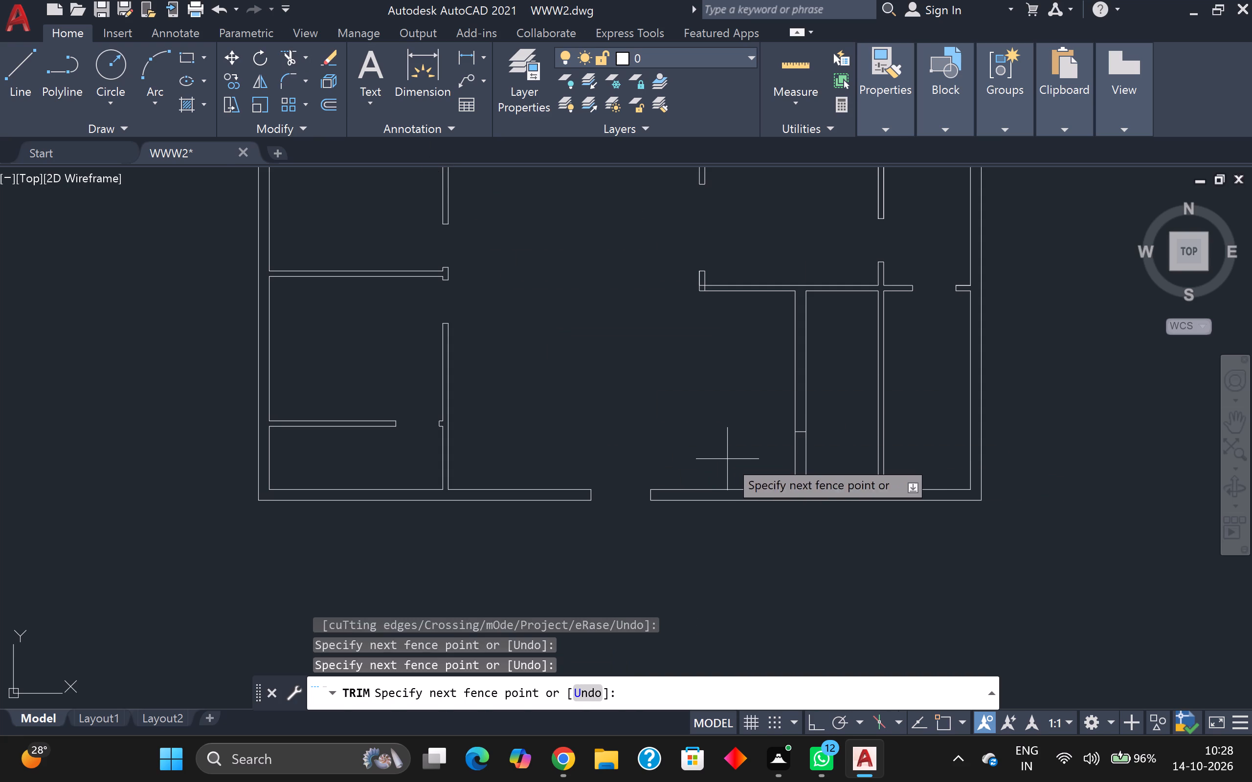
pyautogui.click(830, 455)
pyautogui.scroll(-1, 828, 454)
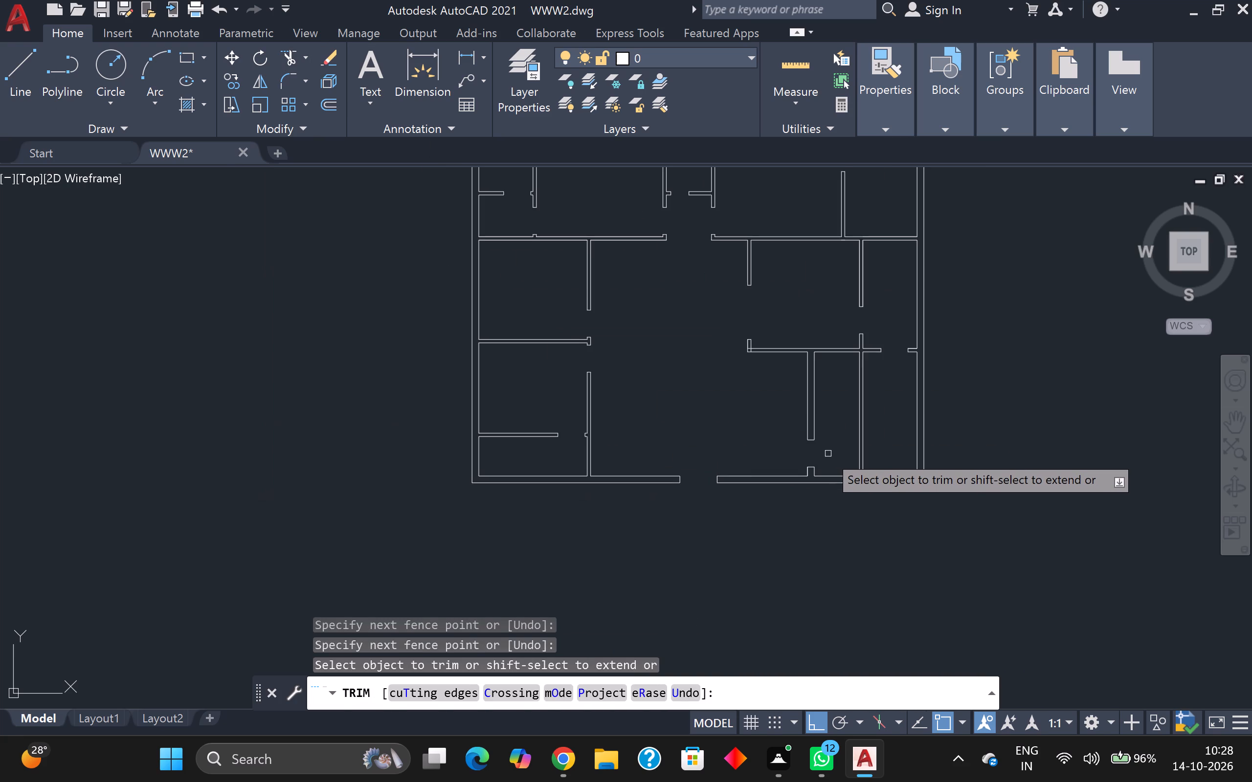
pyautogui.scroll(-1, 818, 456)
pyautogui.scroll(-1, 773, 414)
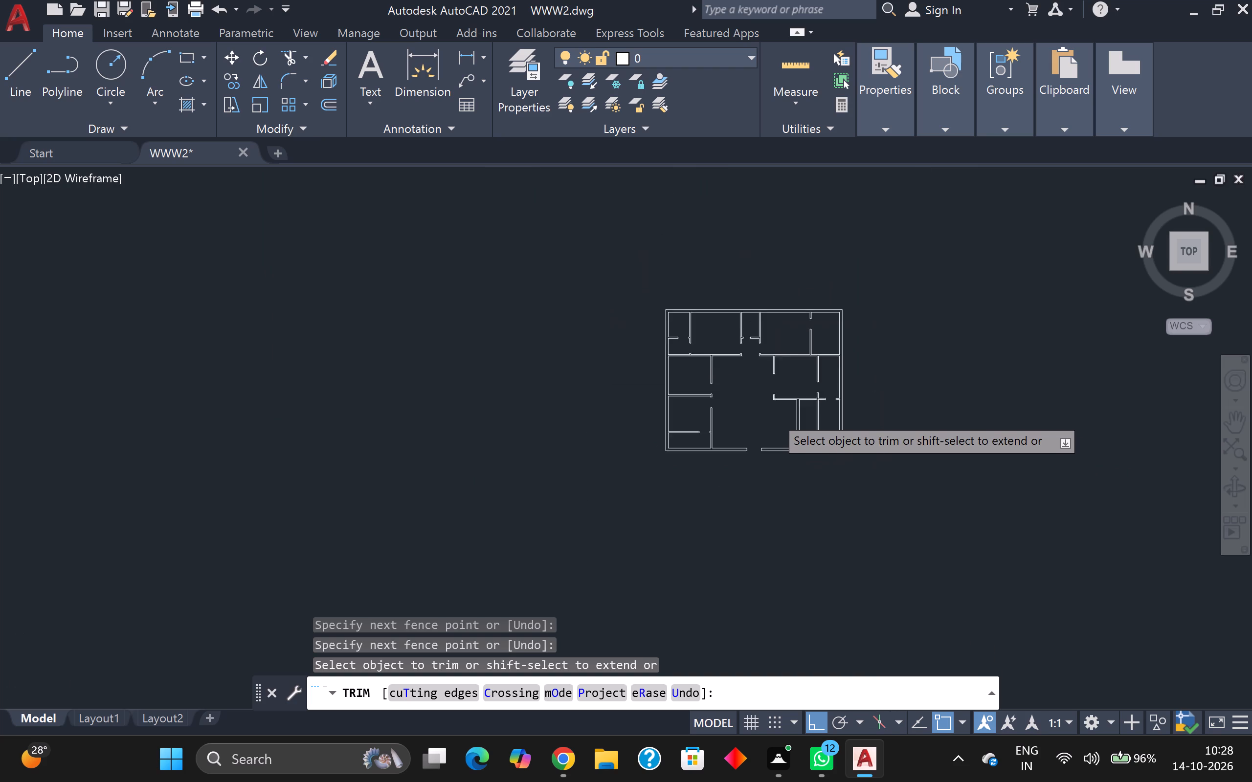
pyautogui.scroll(-1, 773, 414)
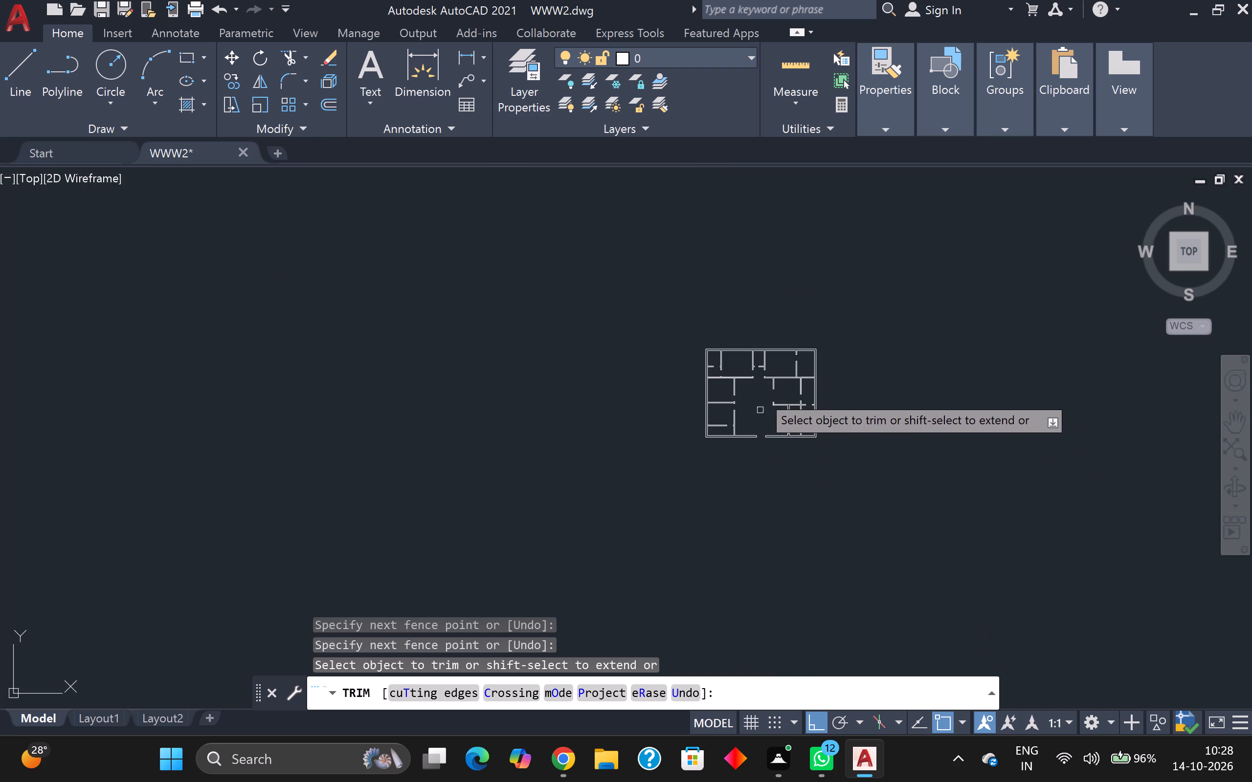
pyautogui.scroll(2, 760, 390)
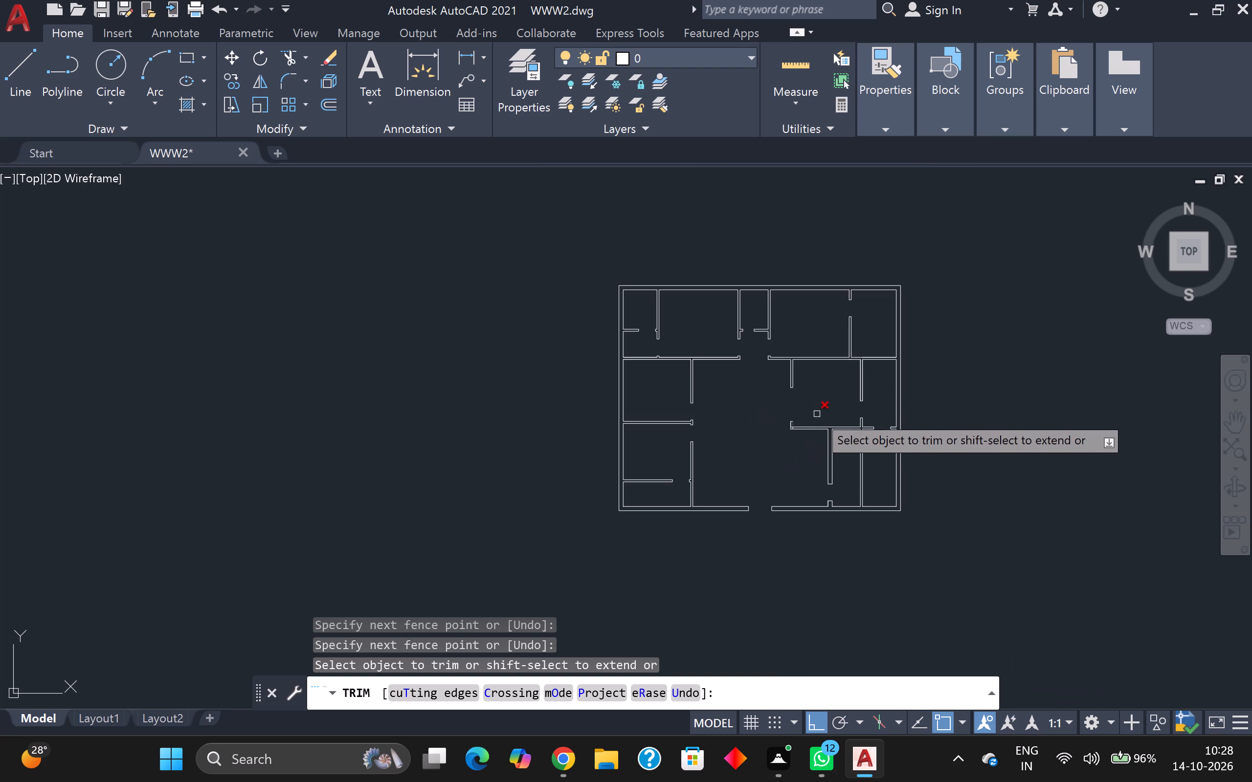
pyautogui.scroll(1, 687, 472)
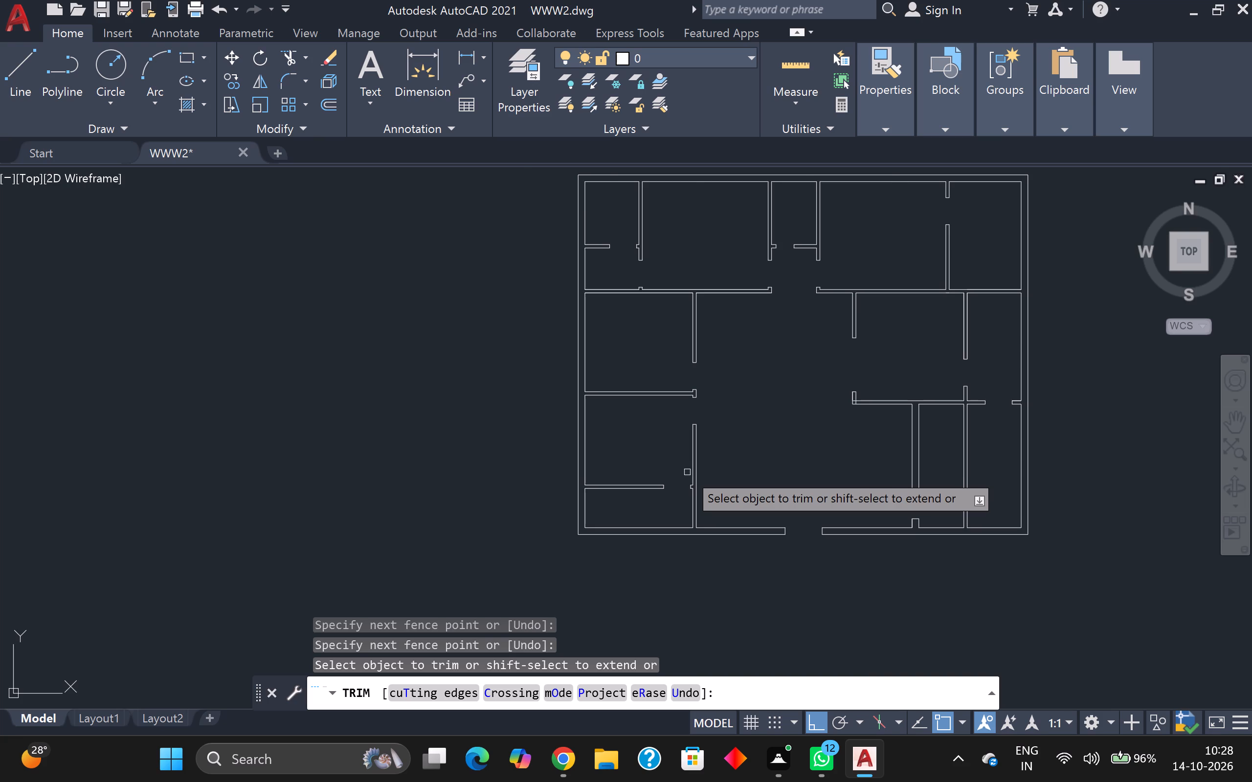
pyautogui.scroll(1, 687, 472)
pyautogui.scroll(-3, 687, 472)
pyautogui.press('Escape')
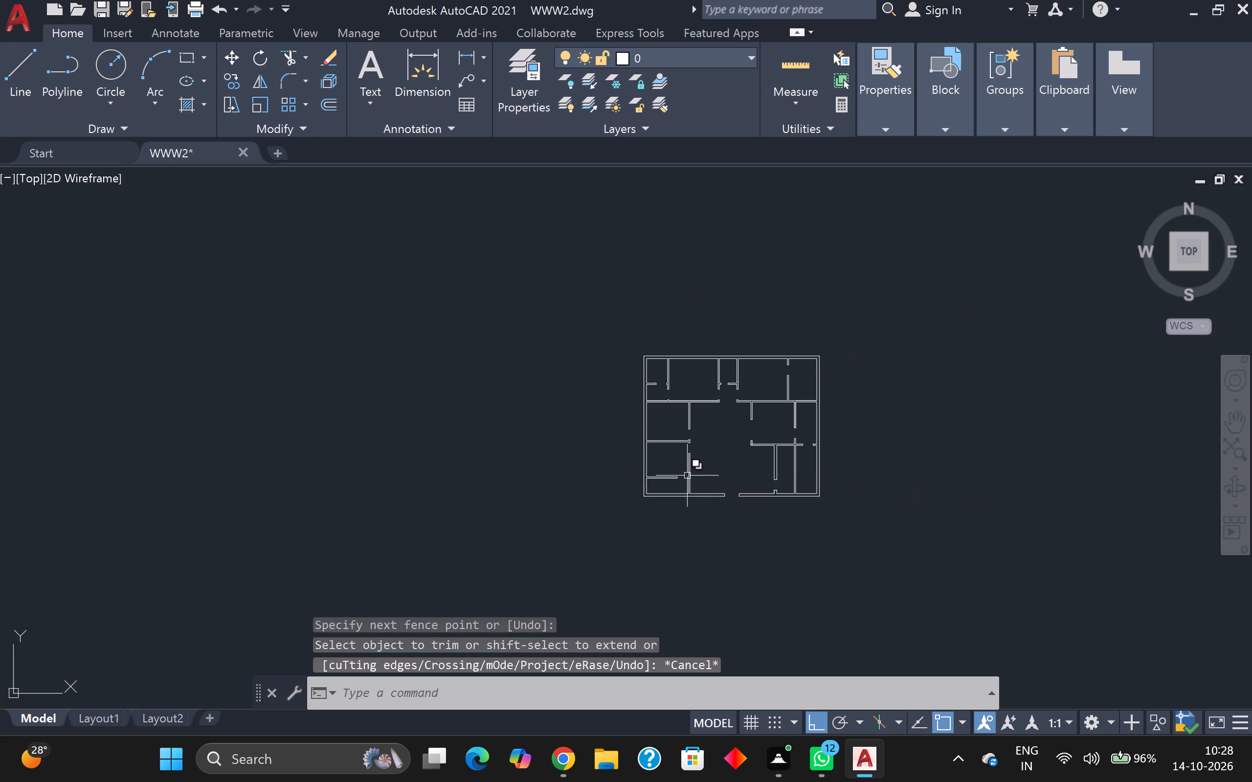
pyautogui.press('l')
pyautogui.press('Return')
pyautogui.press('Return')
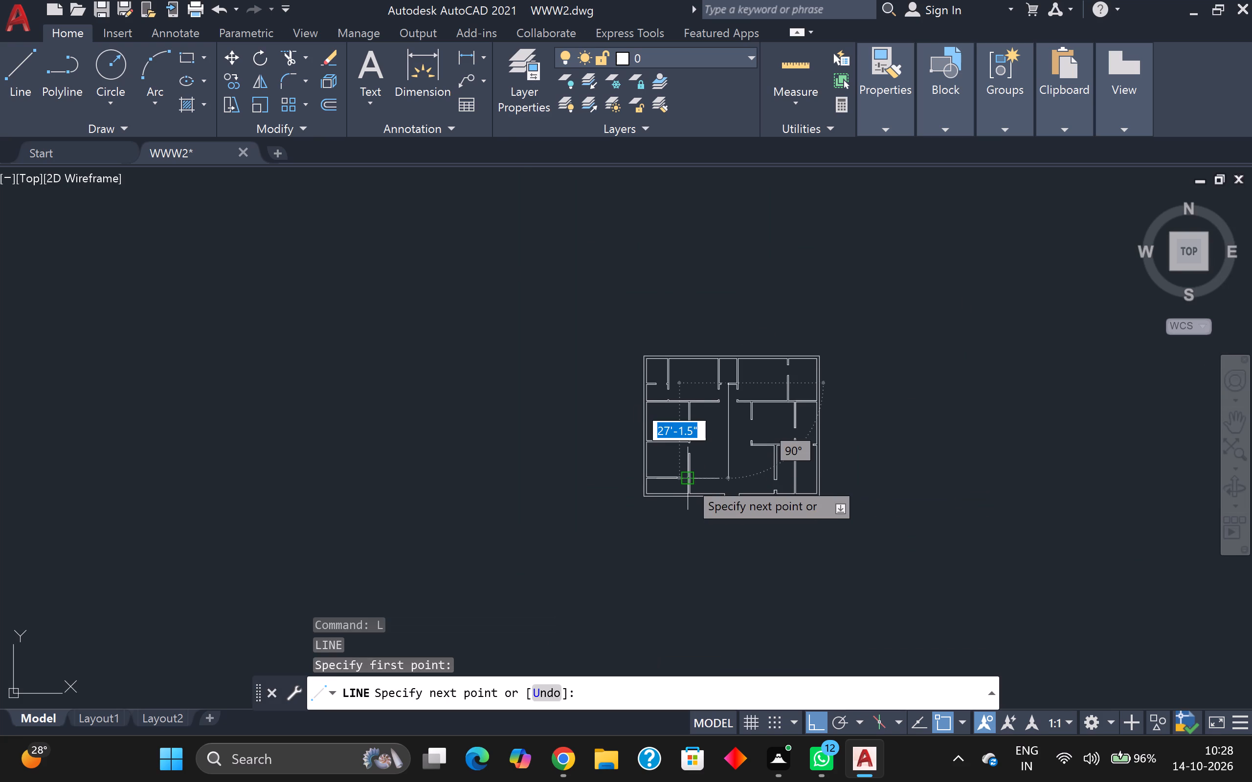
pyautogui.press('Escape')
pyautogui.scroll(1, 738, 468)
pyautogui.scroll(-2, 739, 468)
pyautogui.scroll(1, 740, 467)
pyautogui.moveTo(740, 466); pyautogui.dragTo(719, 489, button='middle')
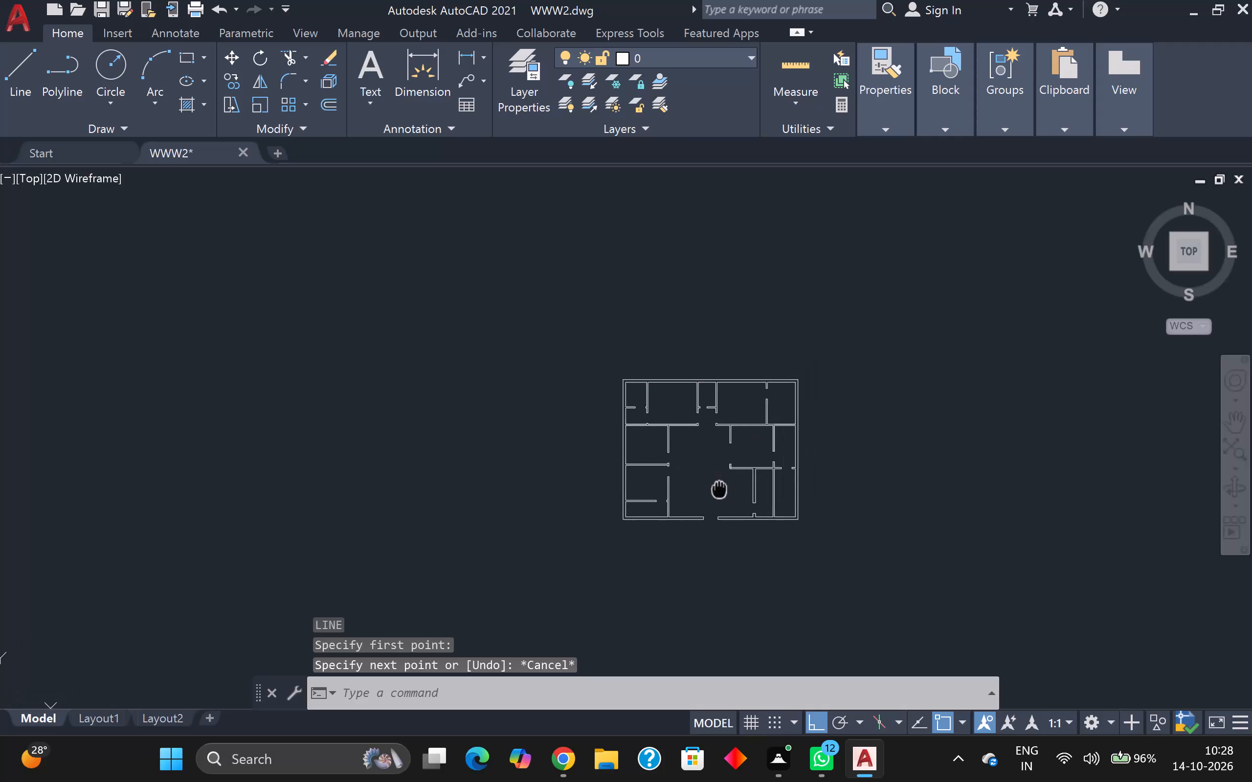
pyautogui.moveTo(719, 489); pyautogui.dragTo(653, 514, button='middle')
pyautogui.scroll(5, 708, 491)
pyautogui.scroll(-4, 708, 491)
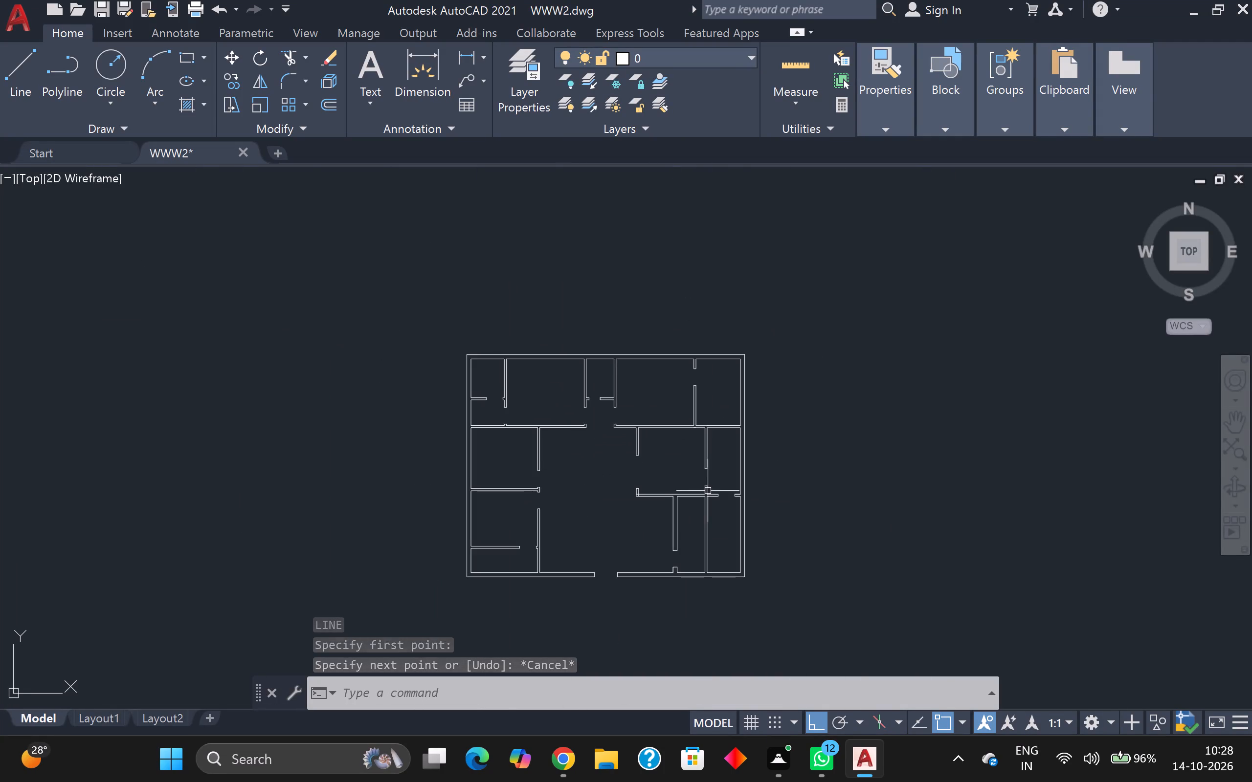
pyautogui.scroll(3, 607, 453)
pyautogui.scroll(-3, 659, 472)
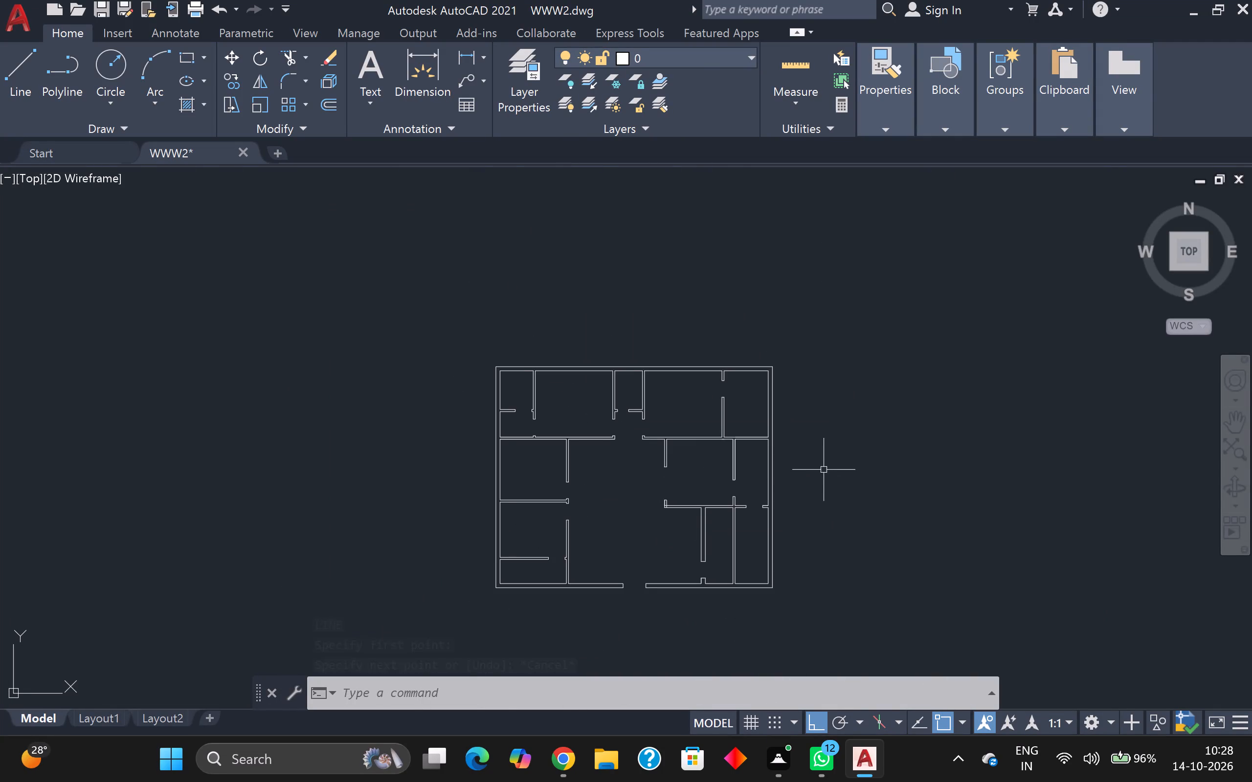
# Draw a 3' long window symbol with a centre line across the right outer wall's thickness, beside the small room below the top-right room.
pyautogui.moveTo(823, 470); pyautogui.dragTo(809, 513, button='middle')
pyautogui.scroll(2, 776, 520)
pyautogui.press('l')
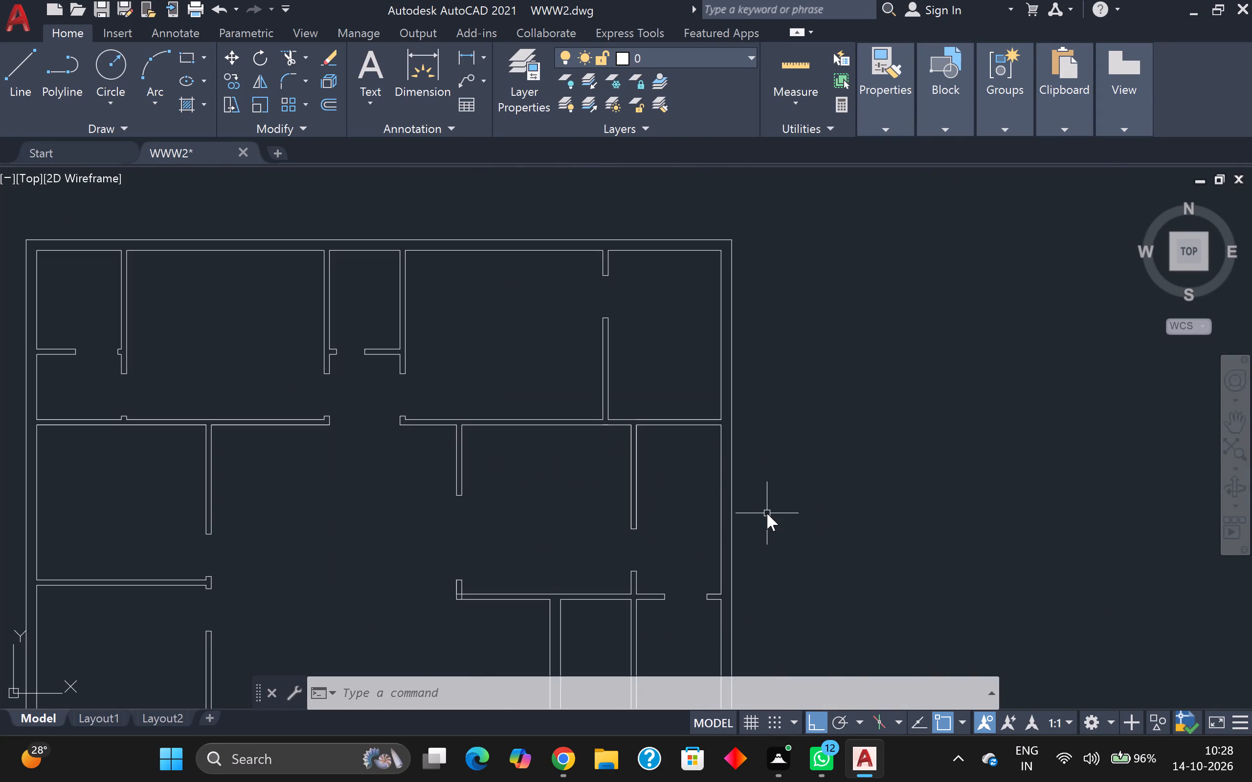
pyautogui.press('Return')
pyautogui.scroll(2, 724, 507)
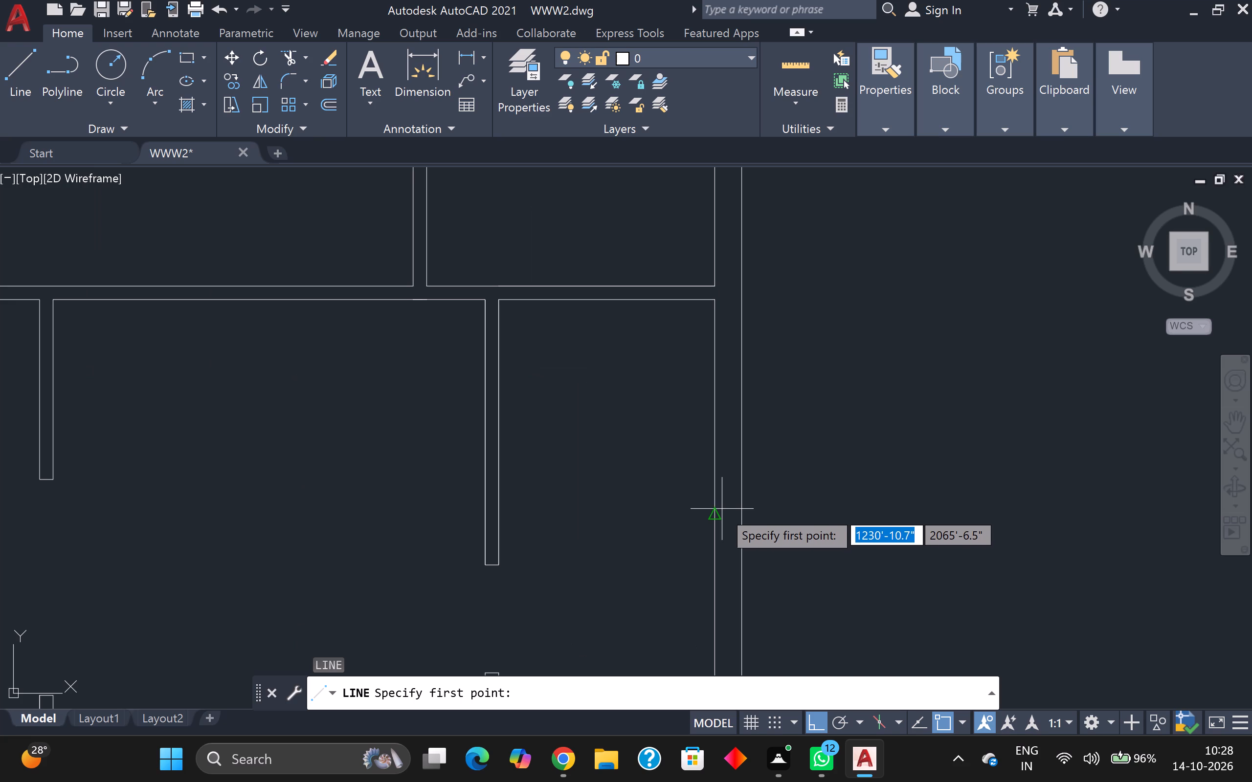
pyautogui.click(717, 515)
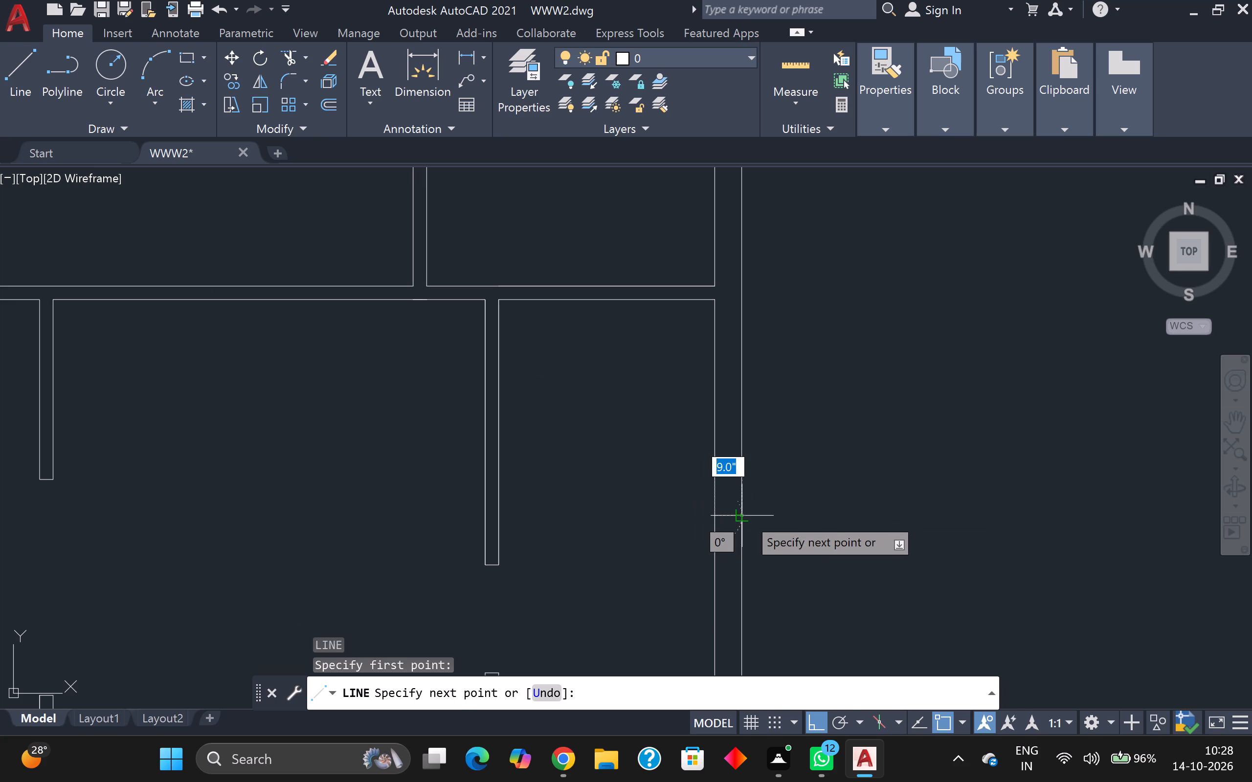
pyautogui.click(747, 516)
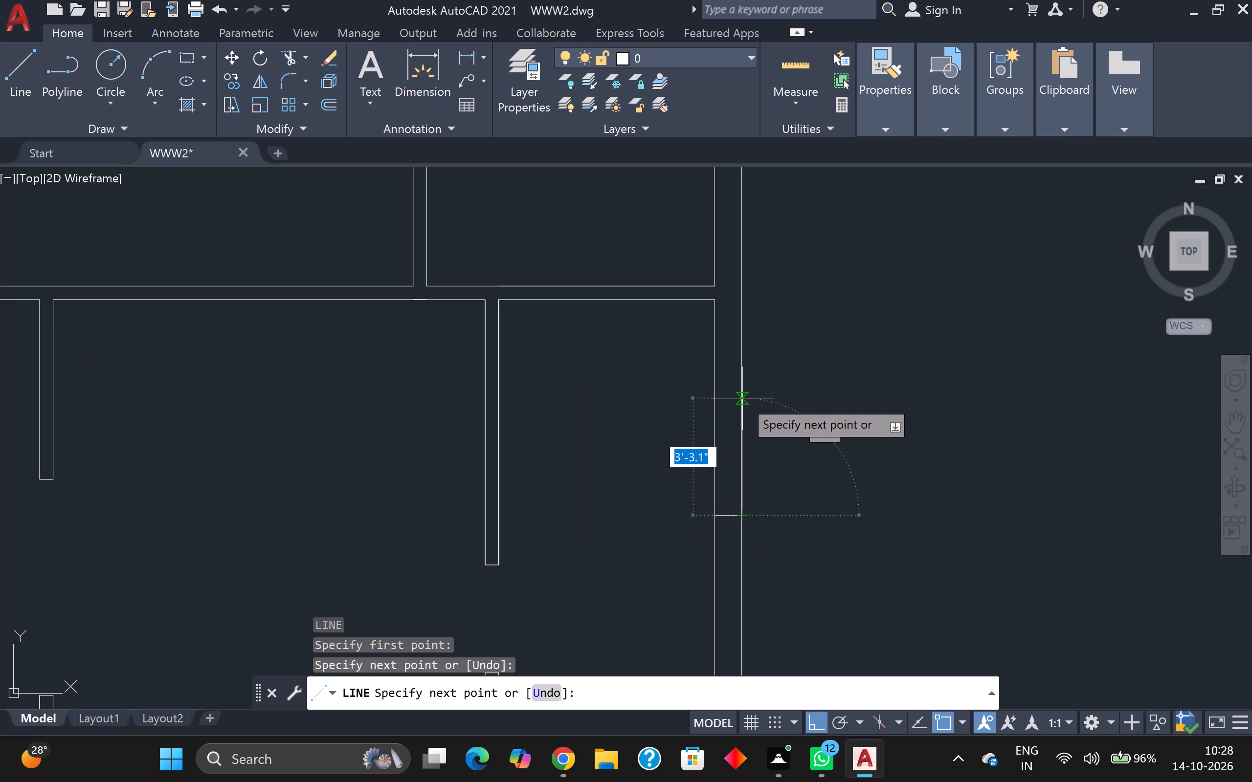
pyautogui.press('3')
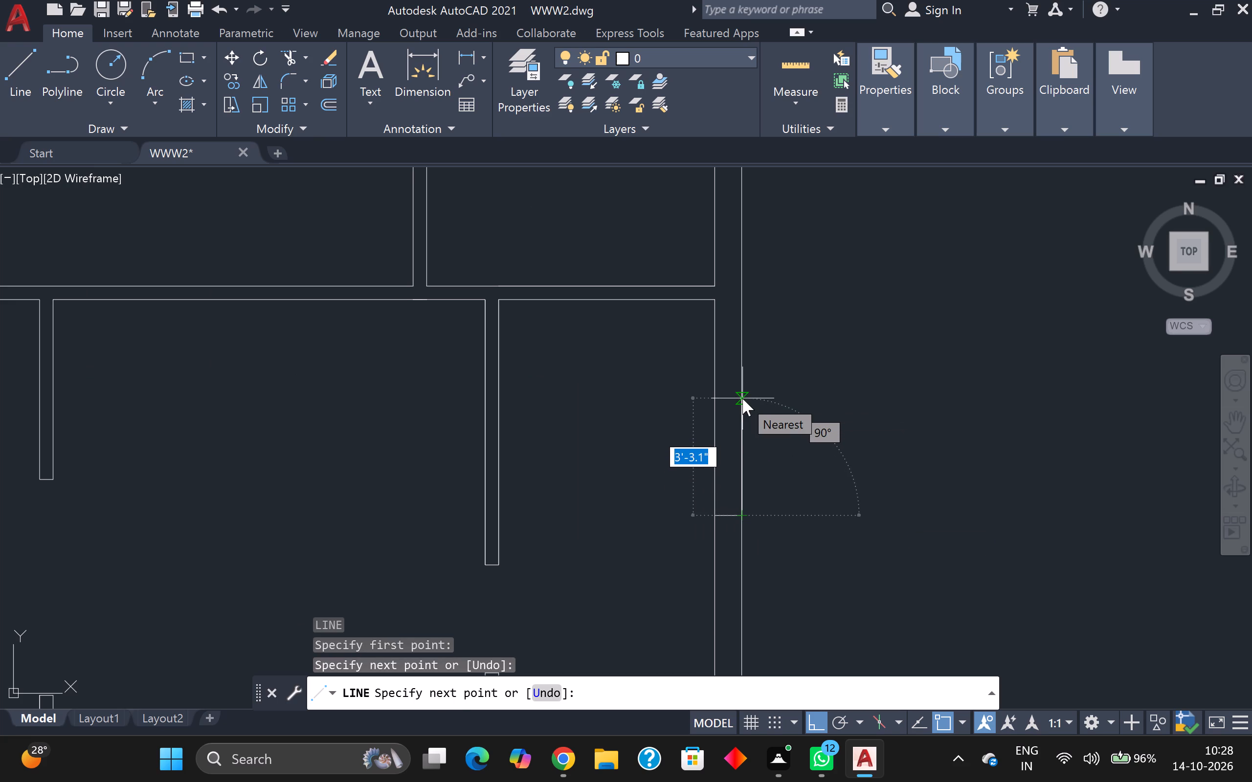
pyautogui.press("'")
pyautogui.press('Return')
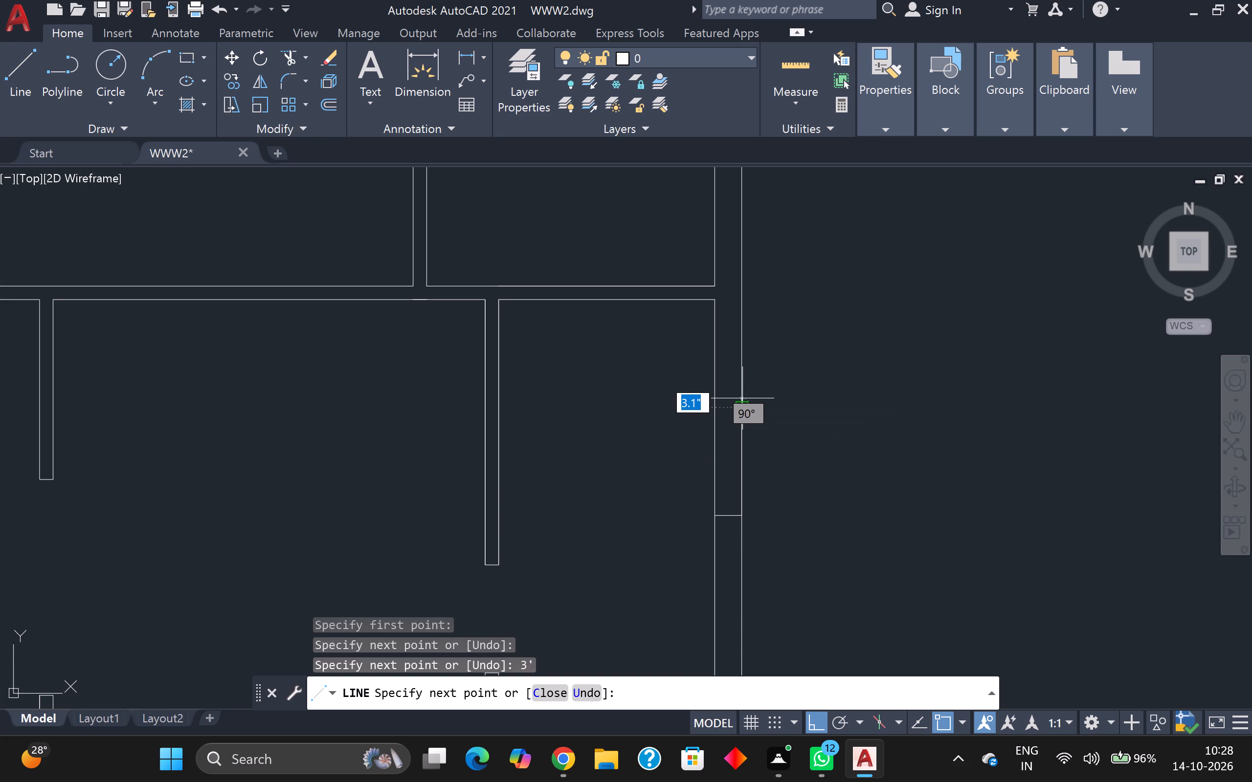
pyautogui.scroll(2, 669, 410)
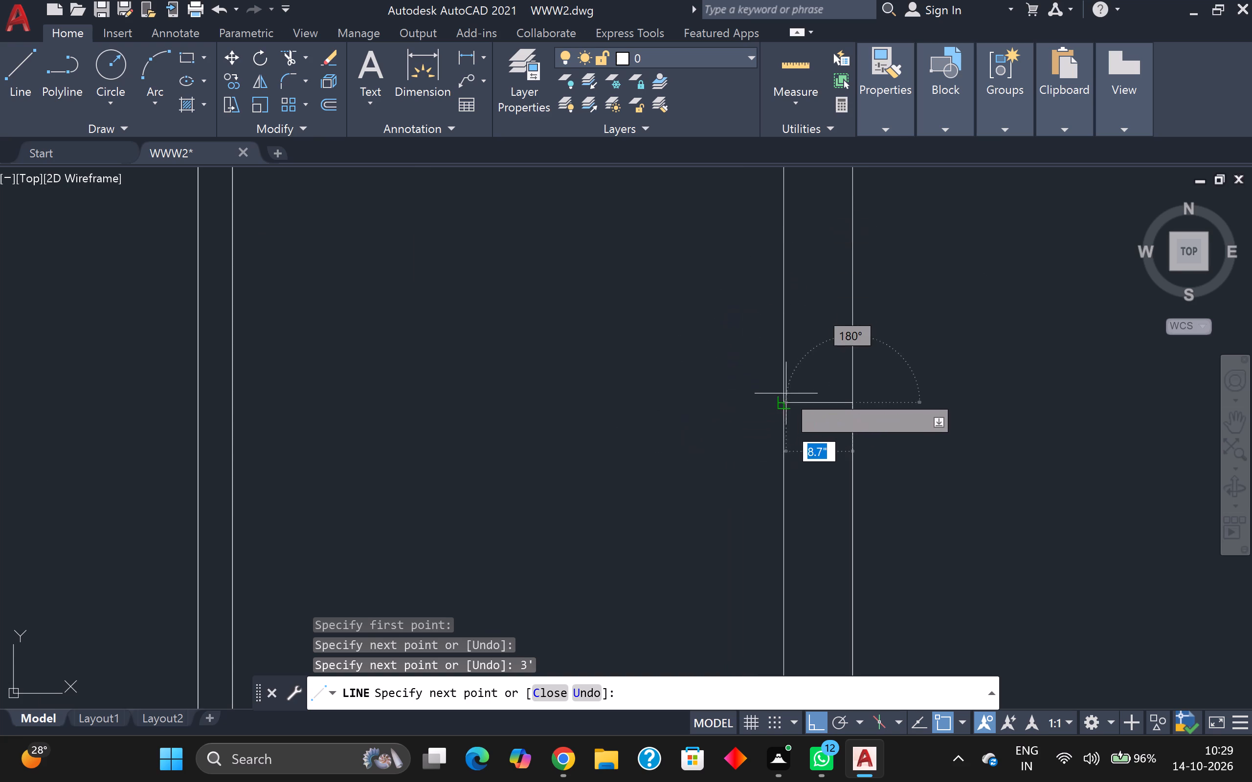
pyautogui.click(789, 402)
pyautogui.moveTo(796, 481); pyautogui.dragTo(794, 456, button='middle')
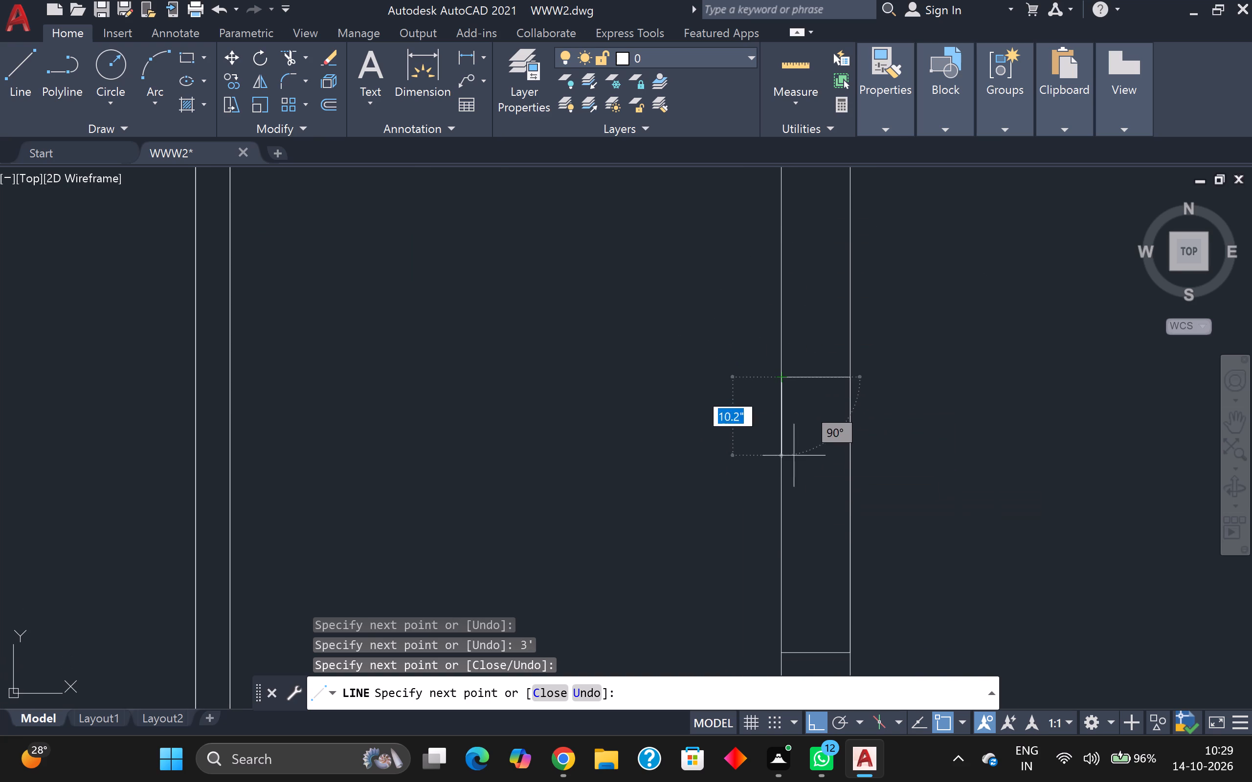
pyautogui.scroll(-2, 792, 465)
pyautogui.scroll(2, 787, 548)
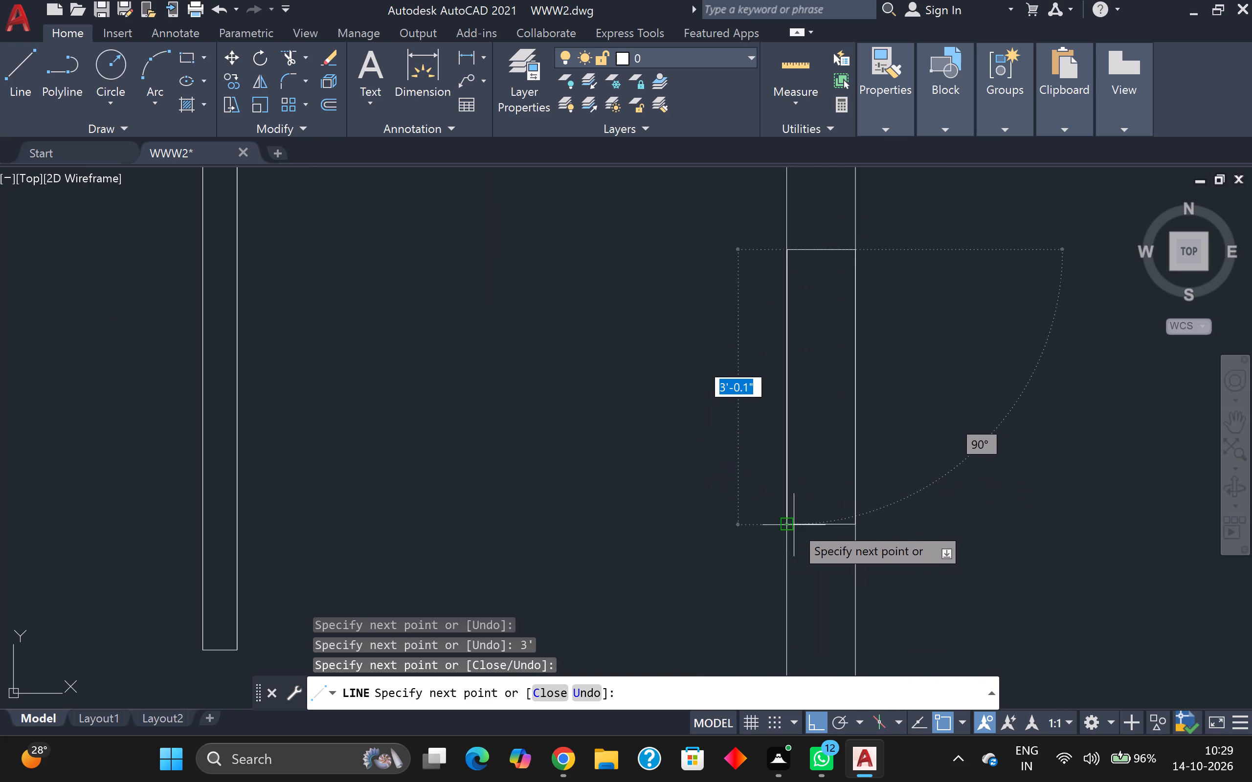
pyautogui.click(787, 525)
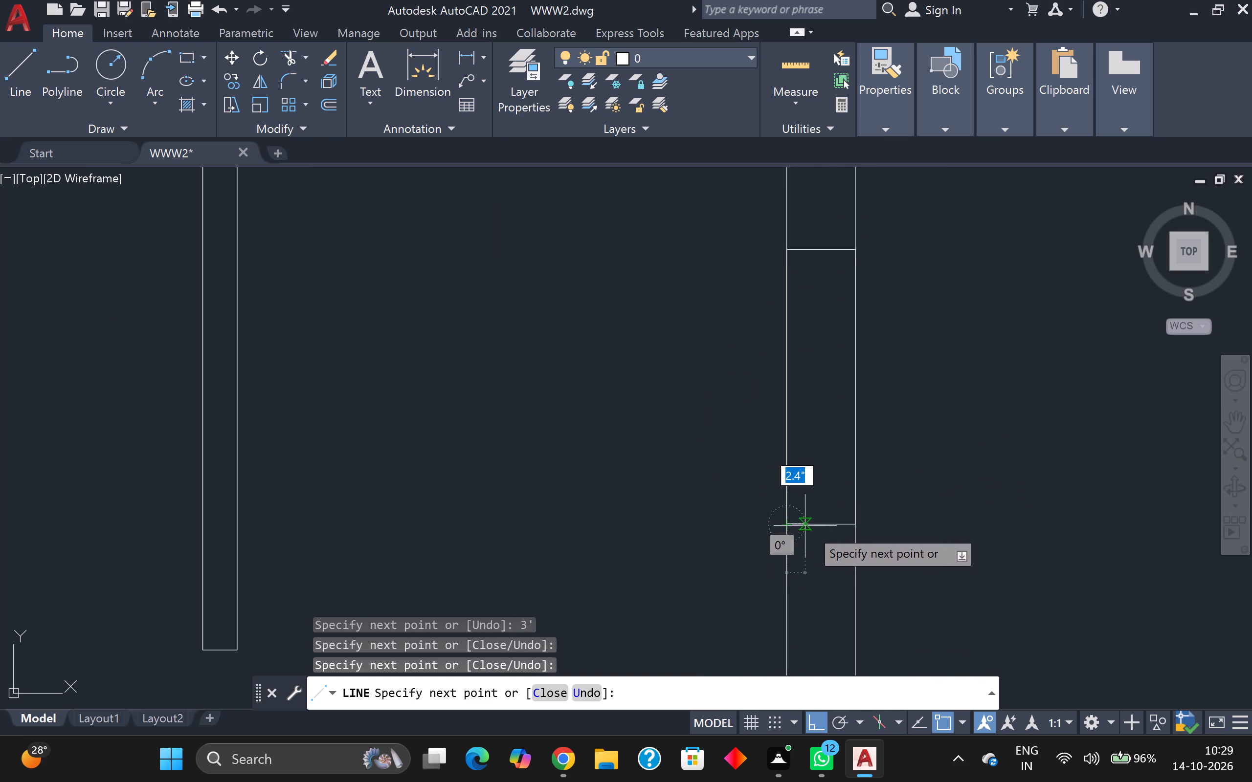
pyautogui.click(817, 527)
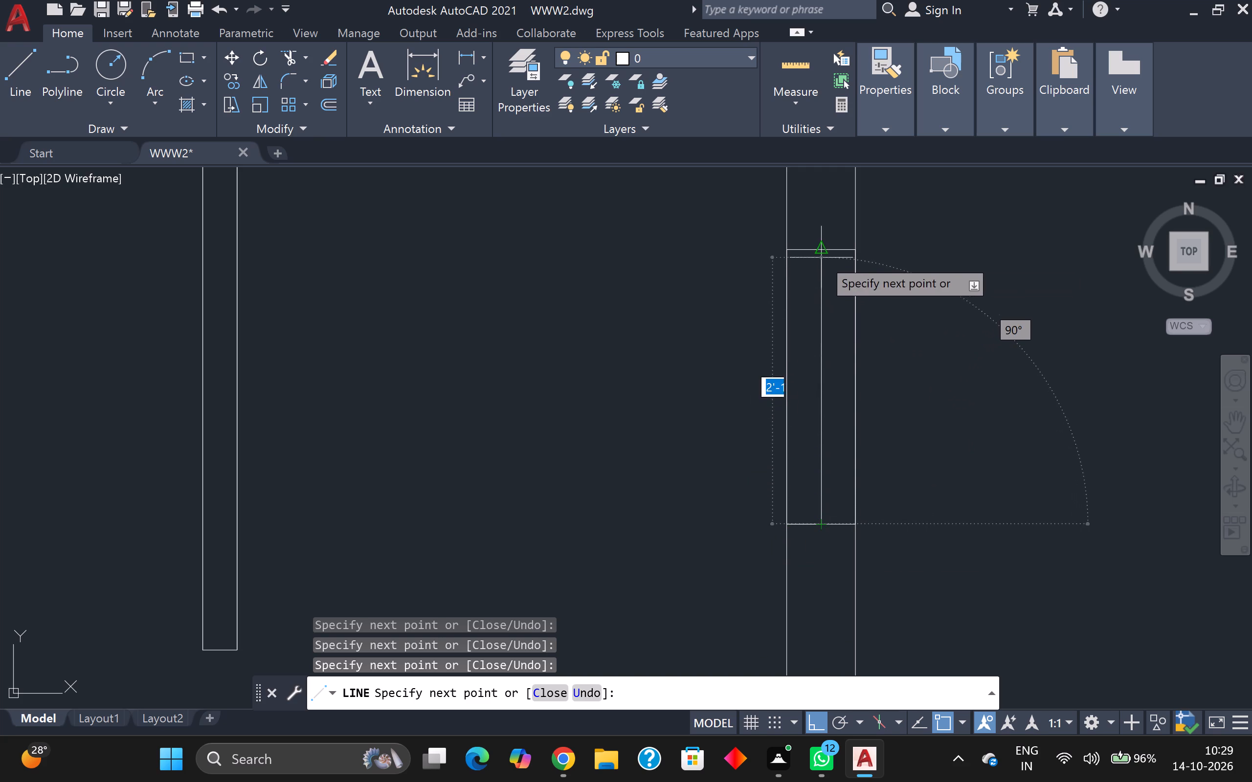
pyautogui.click(821, 250)
pyautogui.press('Escape')
# Copy the window symbol from its centre about 12'-8" straight down the right outer wall to the lower-right room.
pyautogui.scroll(-4, 813, 265)
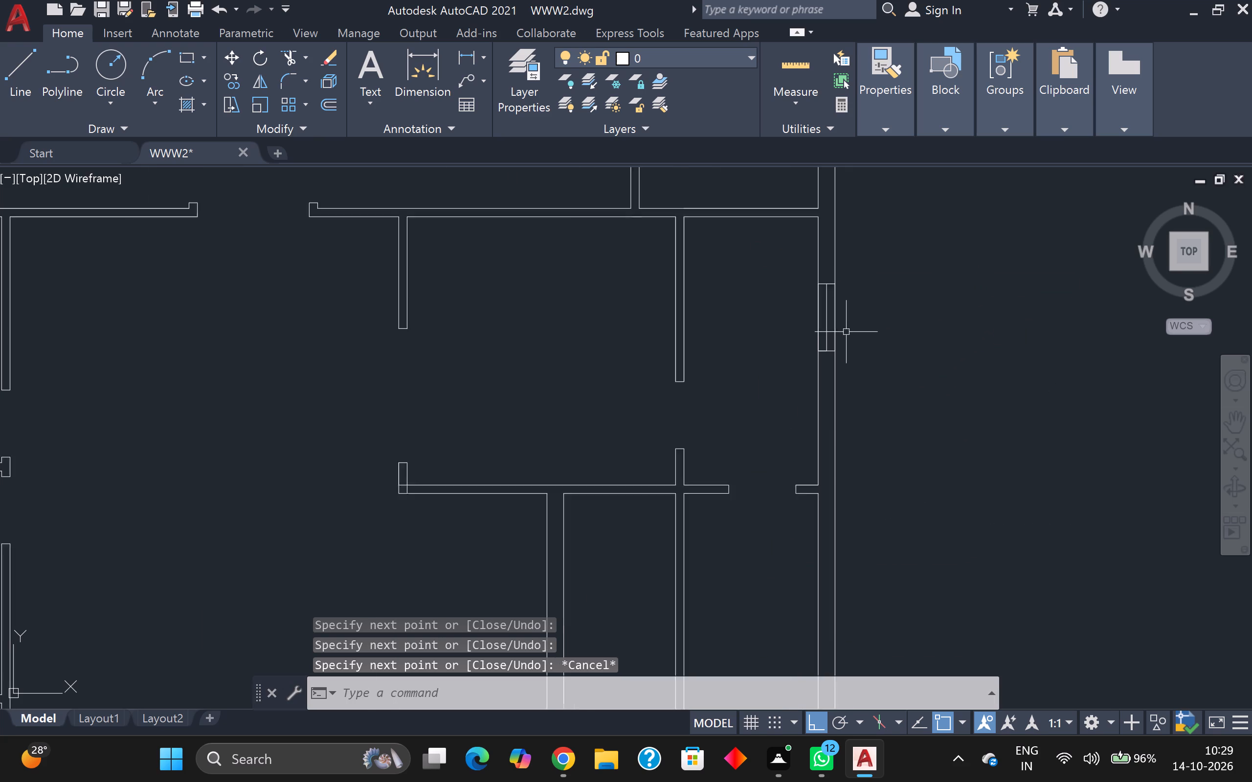
pyautogui.moveTo(855, 331); pyautogui.dragTo(896, 341, button='middle')
pyautogui.scroll(1, 864, 367)
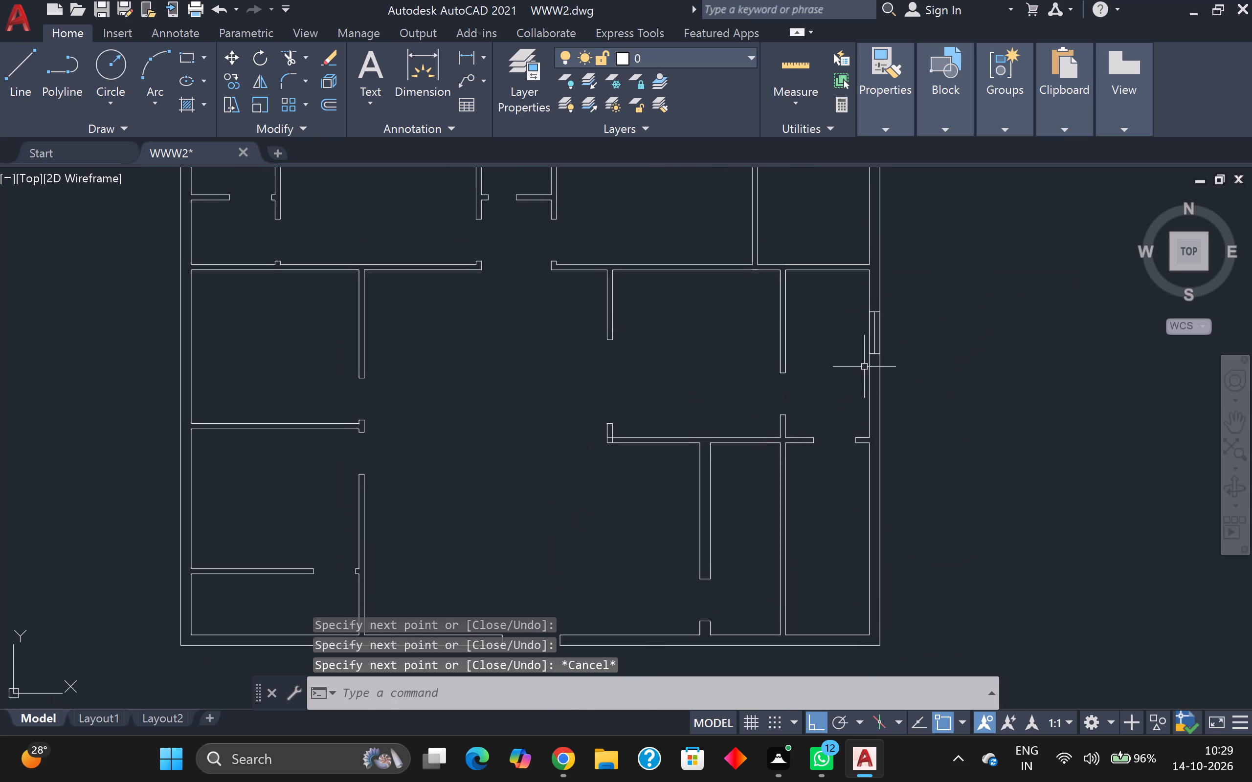
pyautogui.scroll(1, 864, 367)
pyautogui.click(857, 218)
pyautogui.click(971, 403)
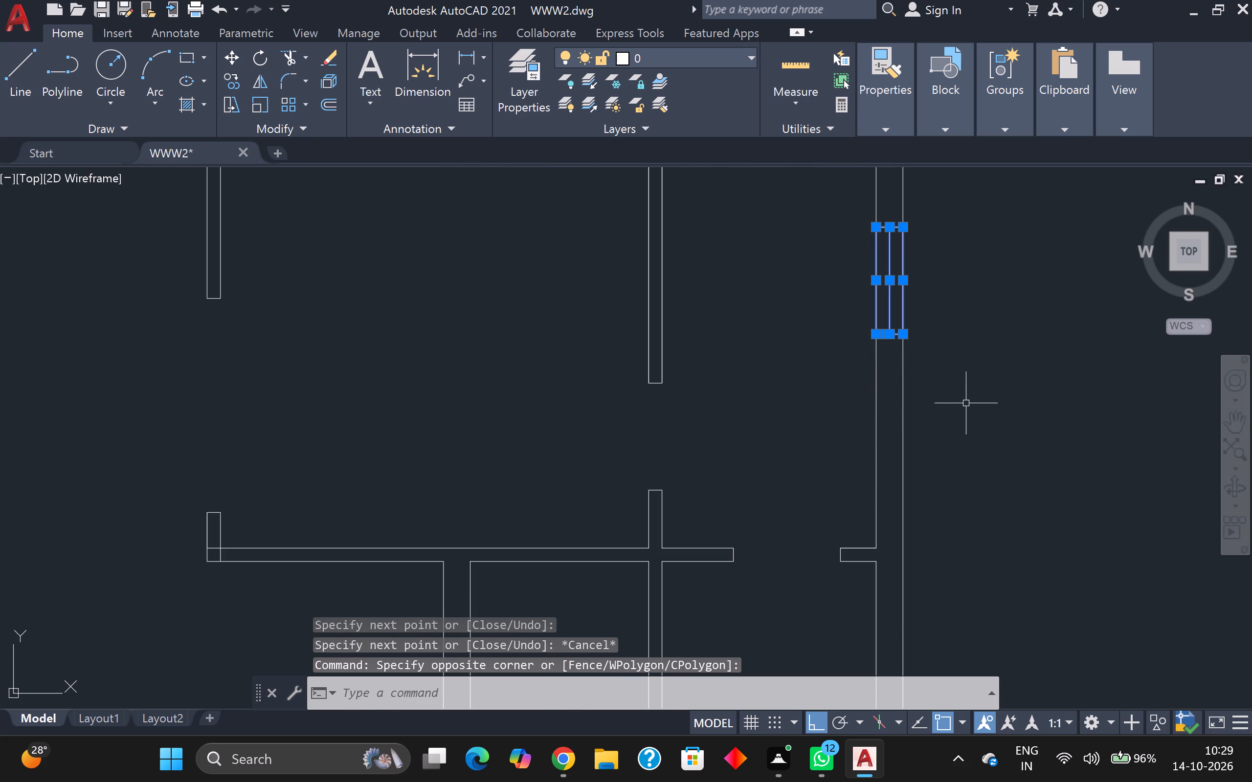
pyautogui.press('c')
pyautogui.press('o')
pyautogui.press('Return')
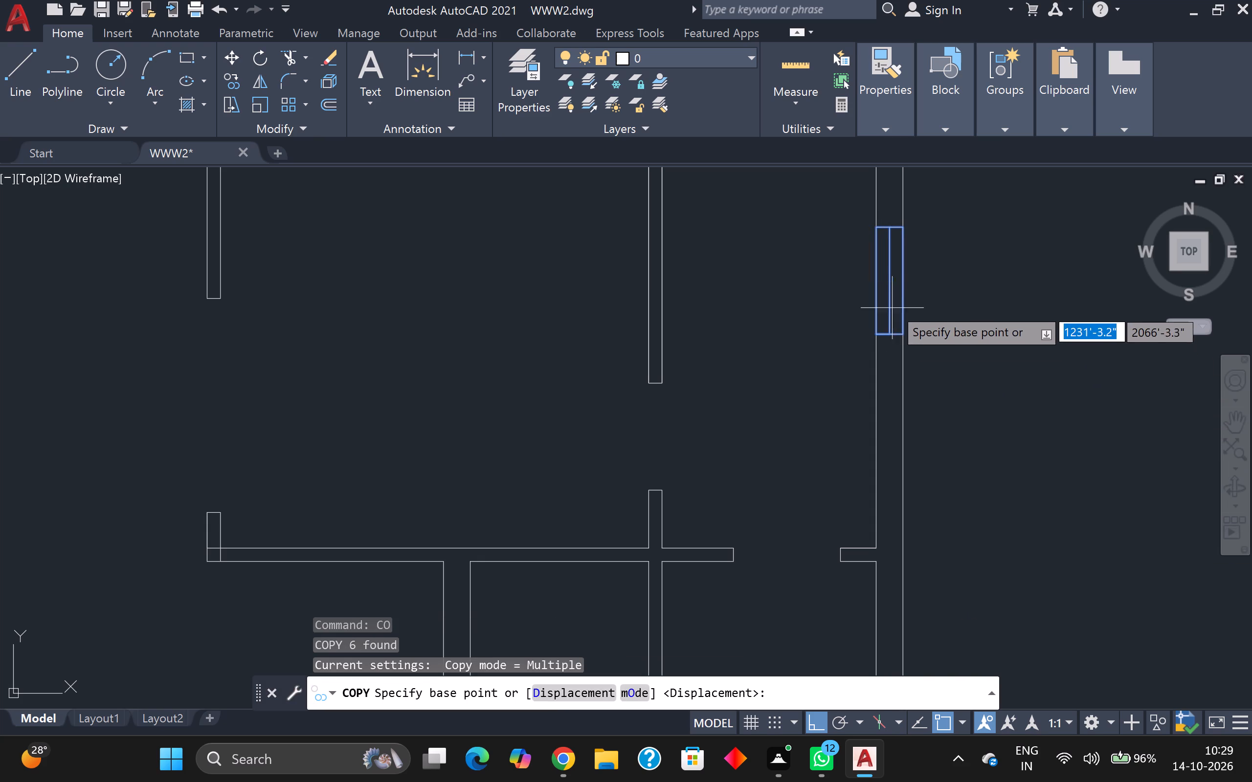
pyautogui.click(890, 280)
pyautogui.scroll(-2, 862, 415)
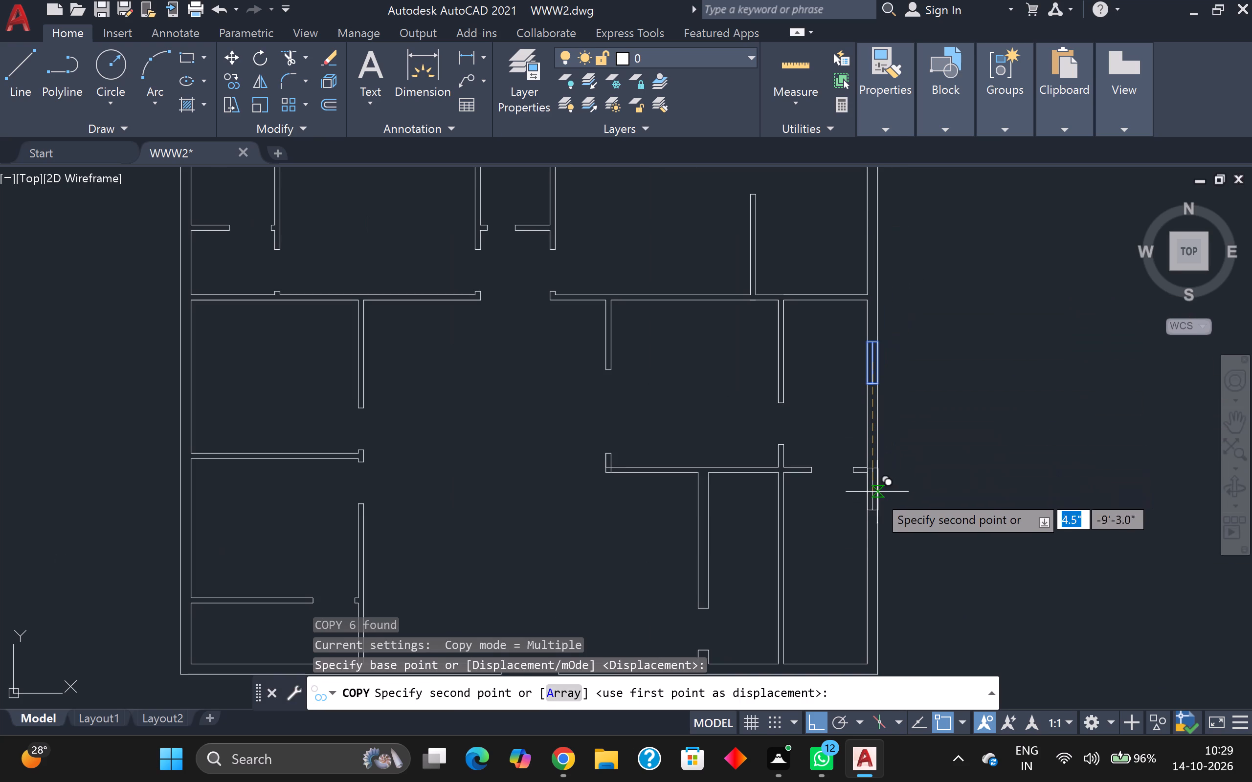
pyautogui.scroll(4, 876, 540)
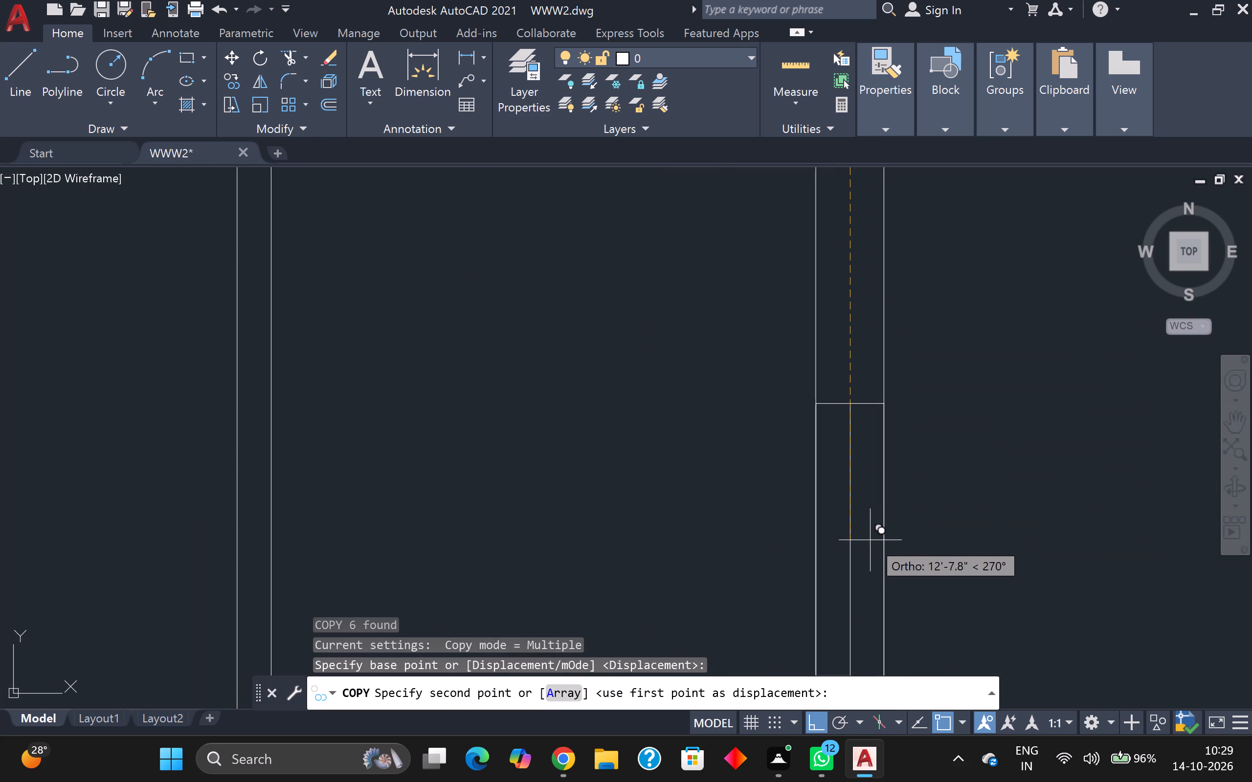
pyautogui.click(869, 540)
# Place another copy of the window symbol about 13'-1" above the original, in the top-right room's outer wall.
pyautogui.scroll(-4, 869, 485)
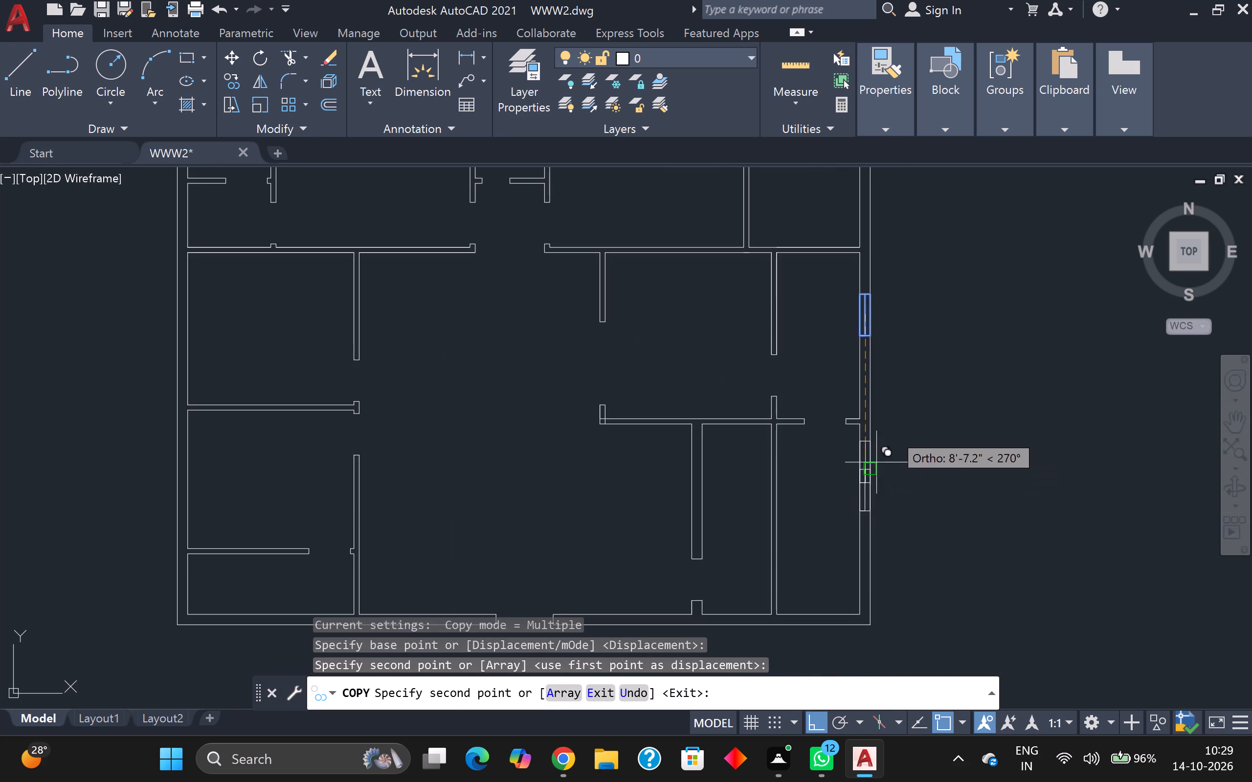
pyautogui.moveTo(894, 410); pyautogui.dragTo(907, 579, button='middle')
pyautogui.scroll(2, 874, 378)
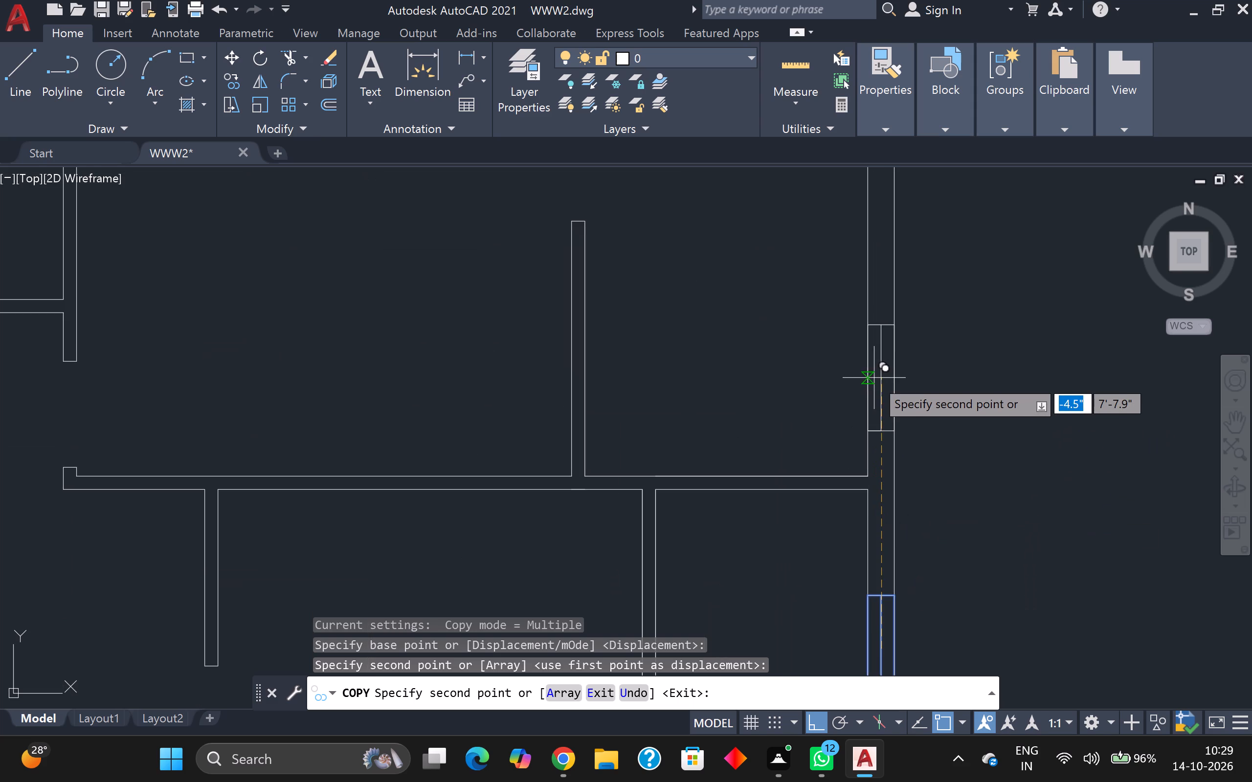
pyautogui.scroll(-1, 882, 261)
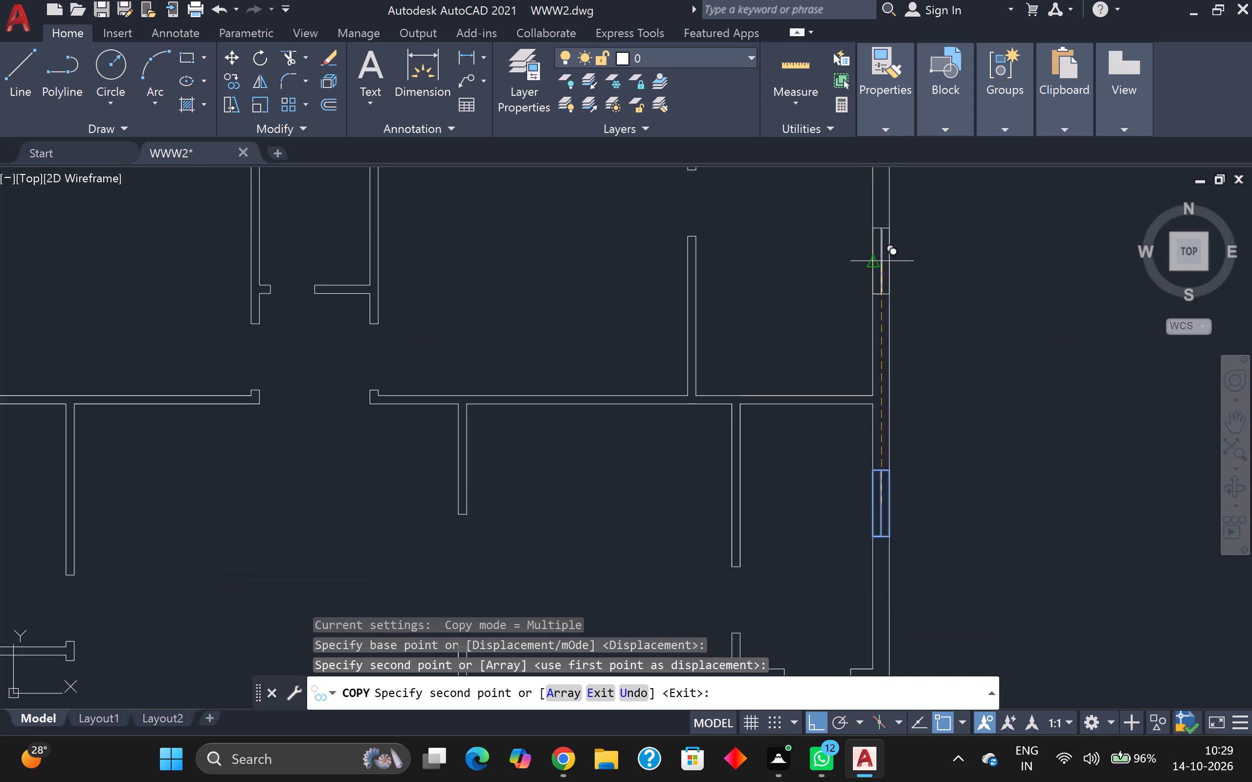
pyautogui.scroll(-1, 882, 261)
pyautogui.moveTo(882, 261); pyautogui.dragTo(885, 429, button='middle')
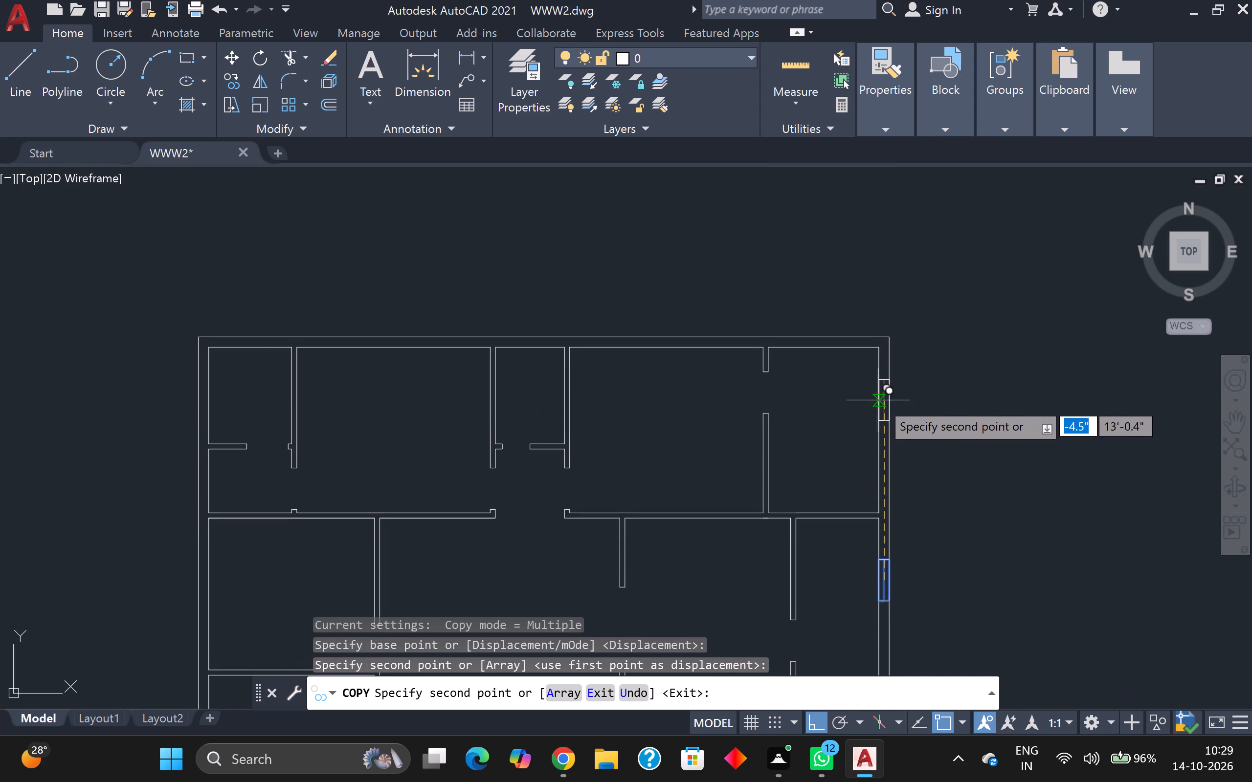
pyautogui.scroll(5, 883, 401)
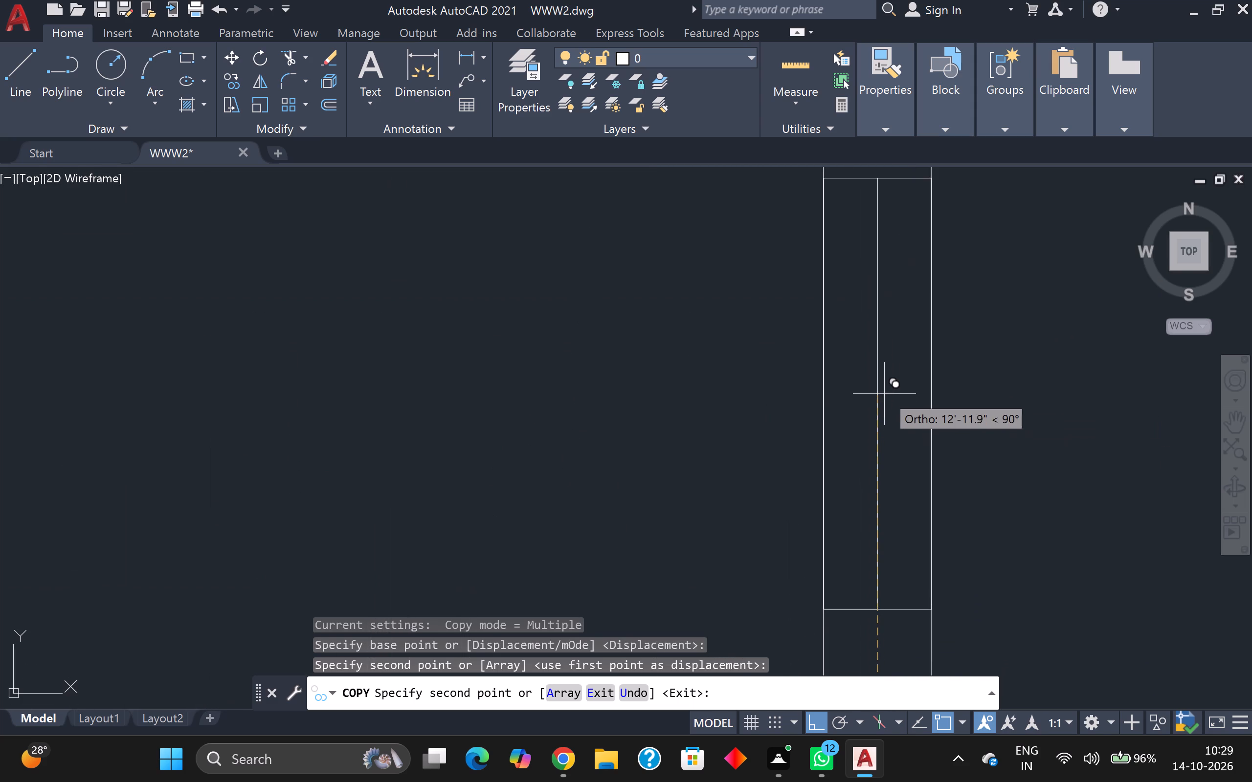
pyautogui.click(890, 376)
pyautogui.scroll(-5, 890, 376)
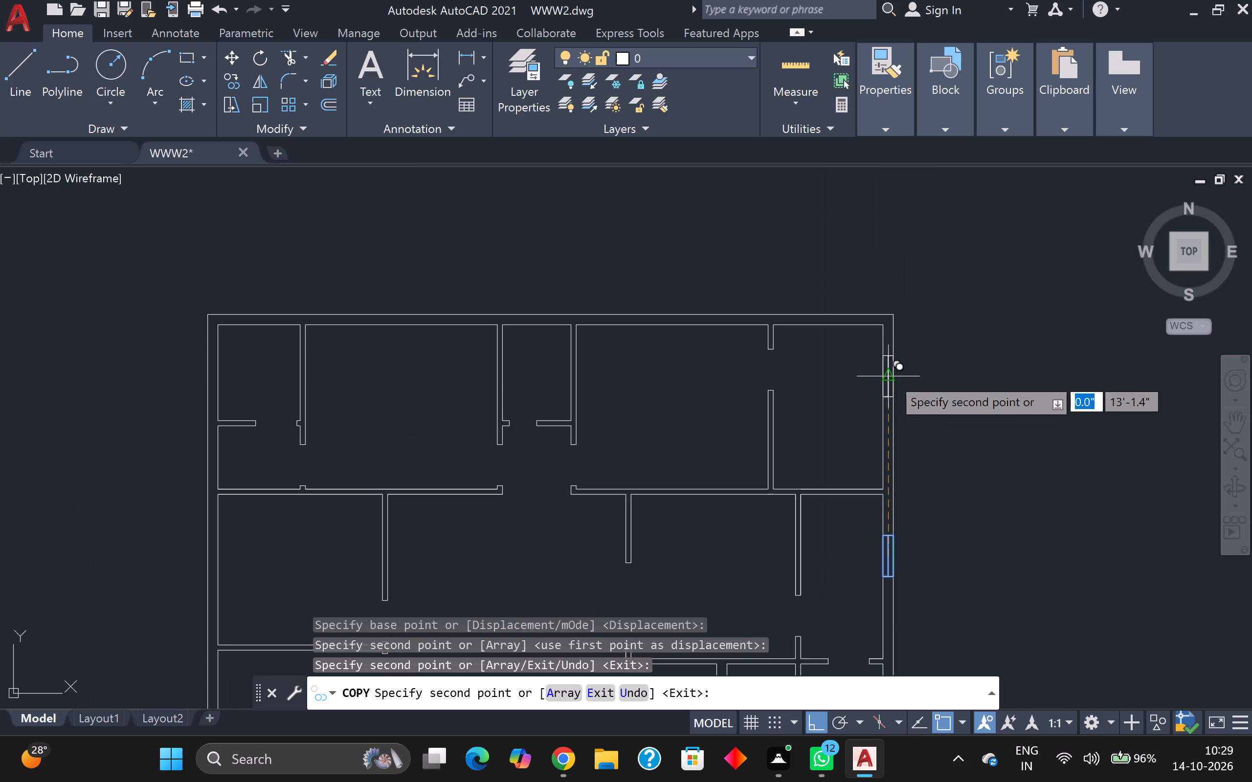
pyautogui.scroll(-1, 893, 420)
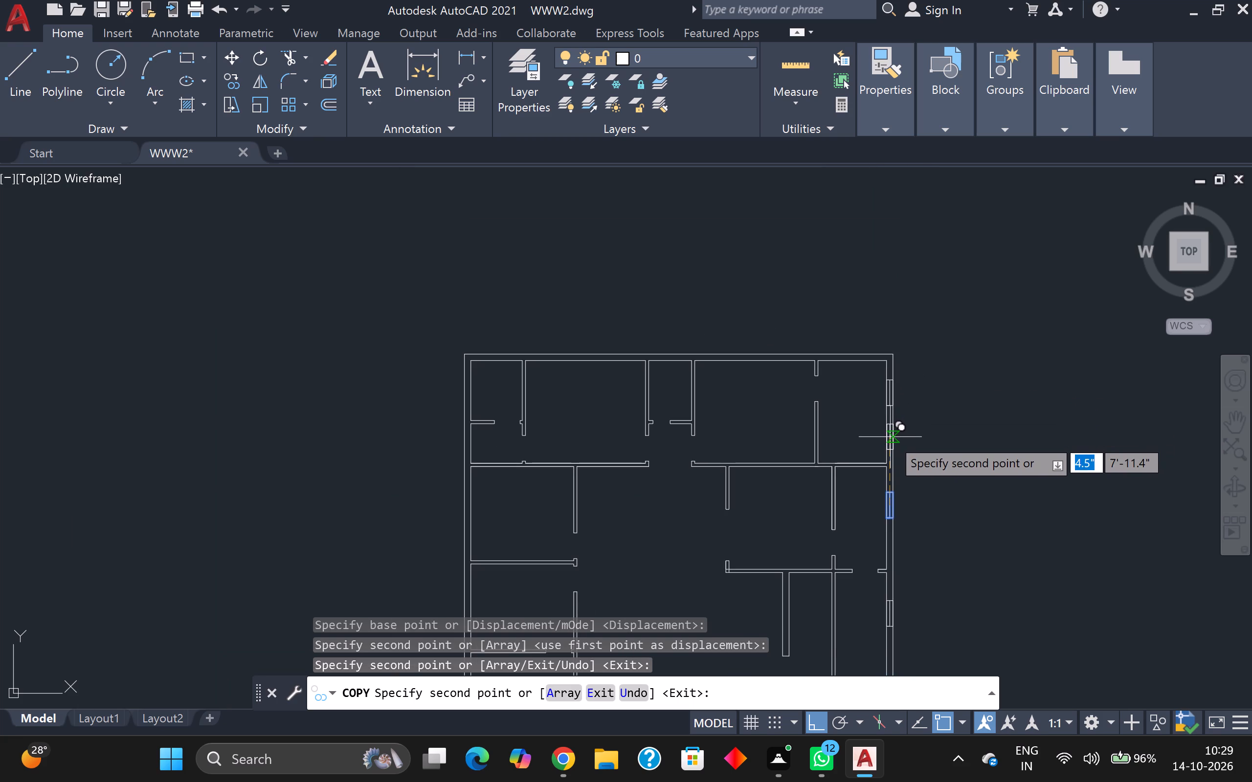
pyautogui.press('Escape')
# Draw a 3' long window symbol with a centre line across the top outer wall's thickness, above the room beside the top-right corner room.
pyautogui.press('l')
pyautogui.press('Return')
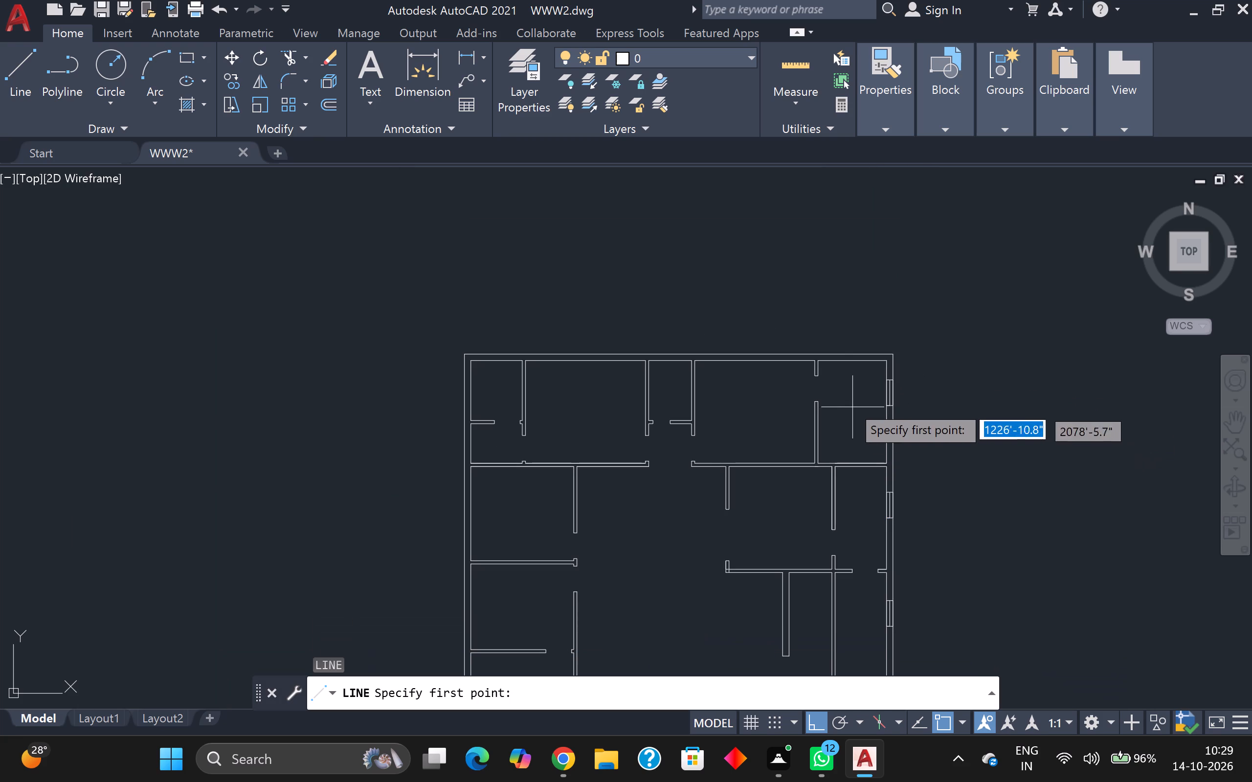
pyautogui.moveTo(838, 402); pyautogui.dragTo(879, 465, button='middle')
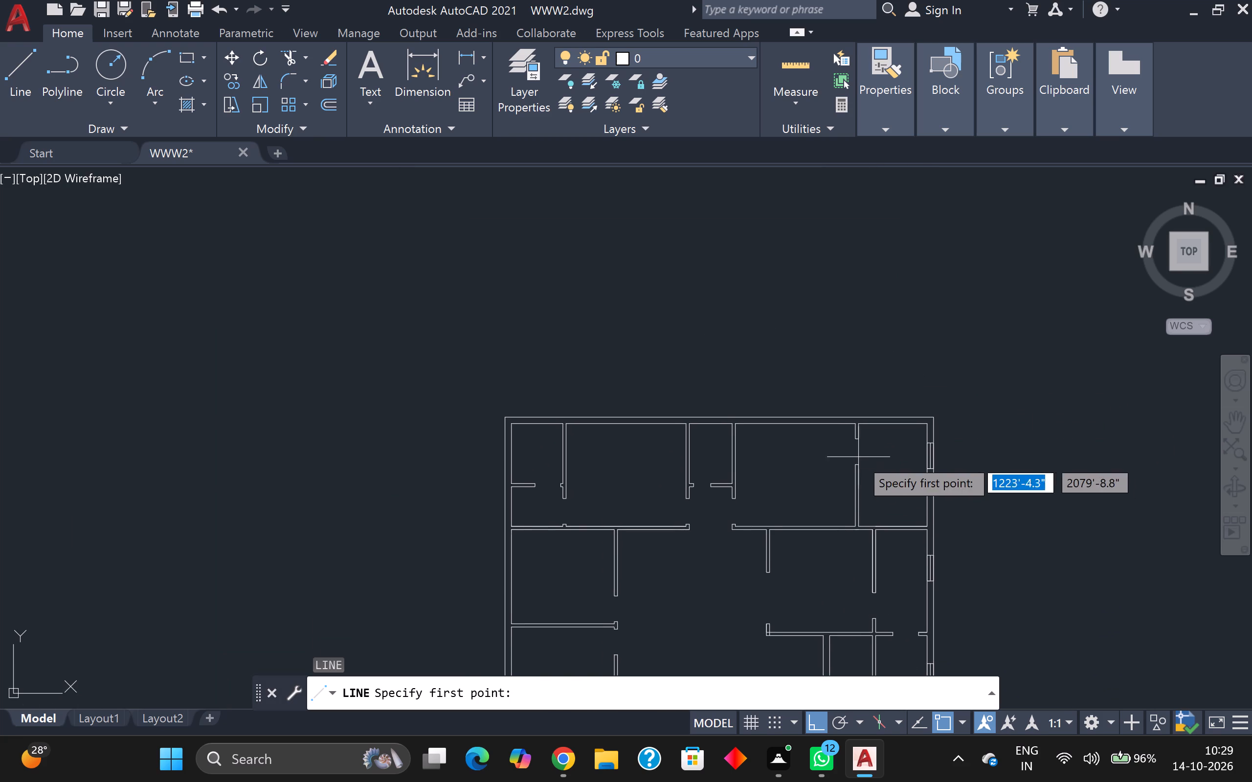
pyautogui.moveTo(835, 447); pyautogui.dragTo(891, 505, button='middle')
pyautogui.scroll(3, 855, 481)
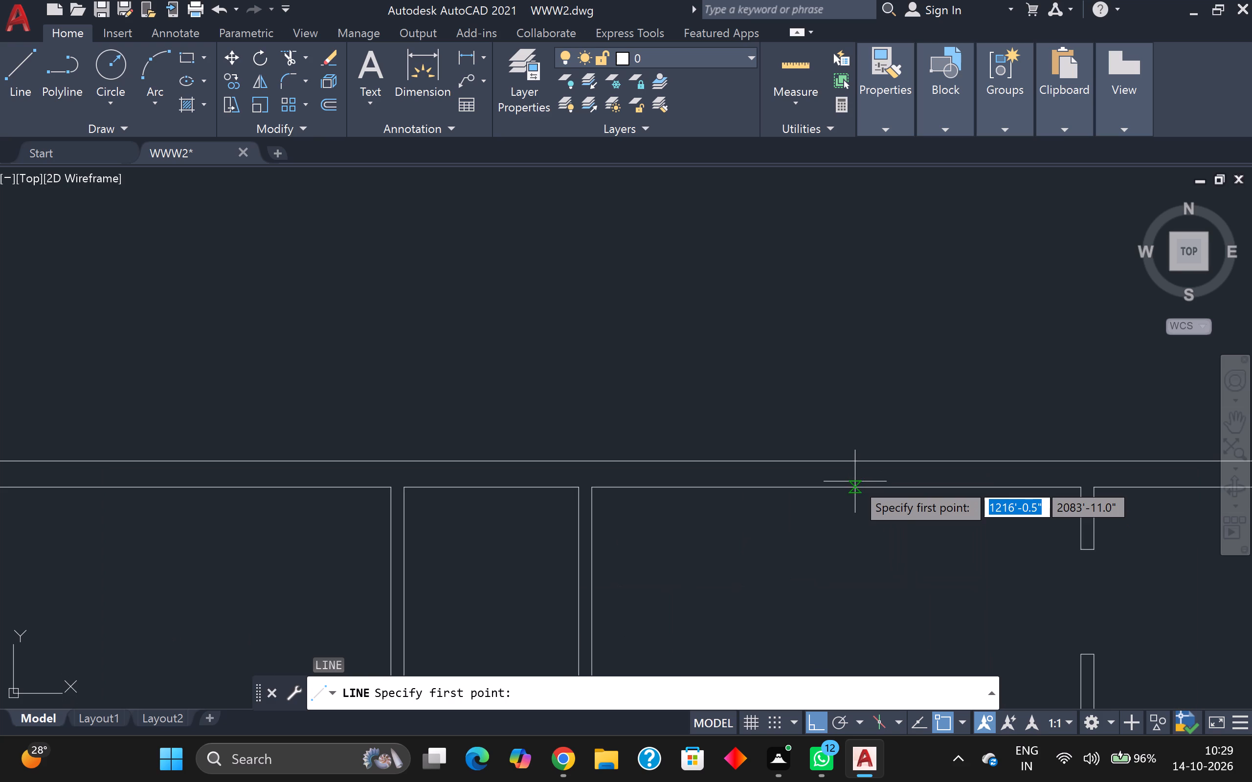
pyautogui.scroll(4, 855, 481)
pyautogui.scroll(-7, 855, 480)
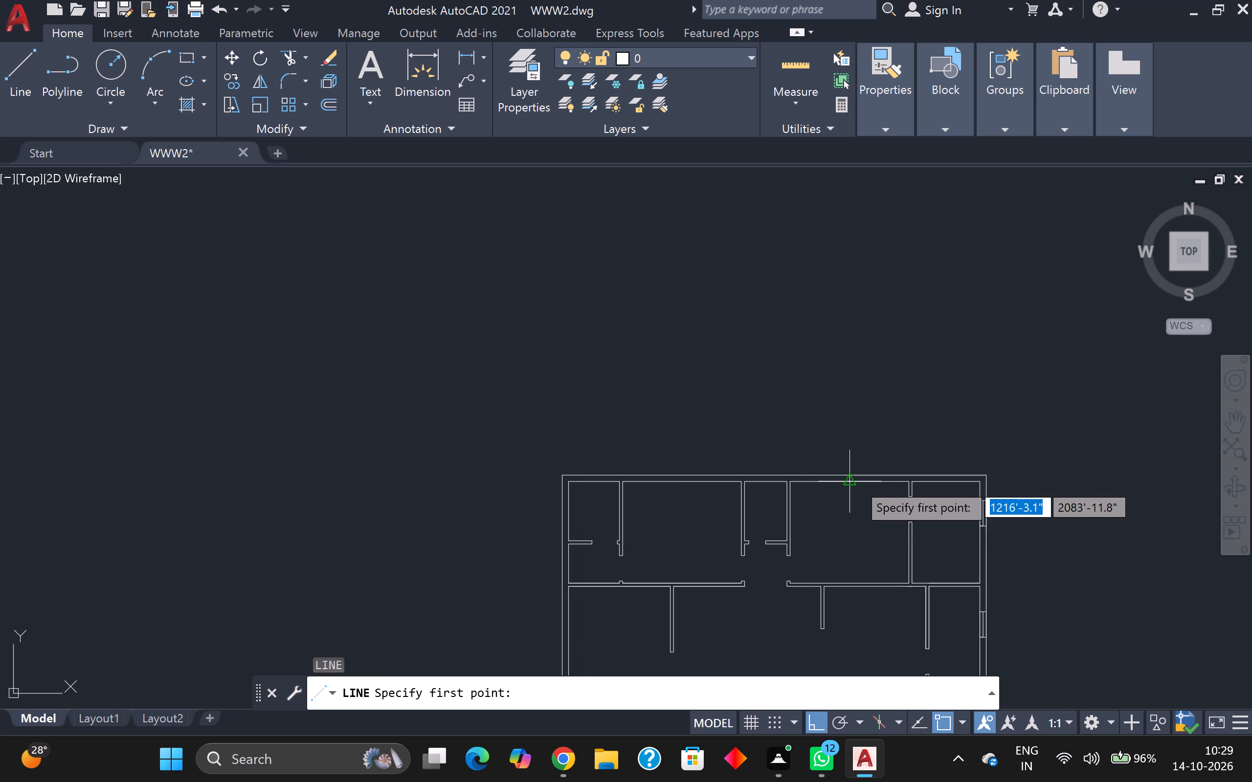
pyautogui.scroll(3, 871, 500)
pyautogui.scroll(-3, 872, 501)
pyautogui.scroll(3, 916, 545)
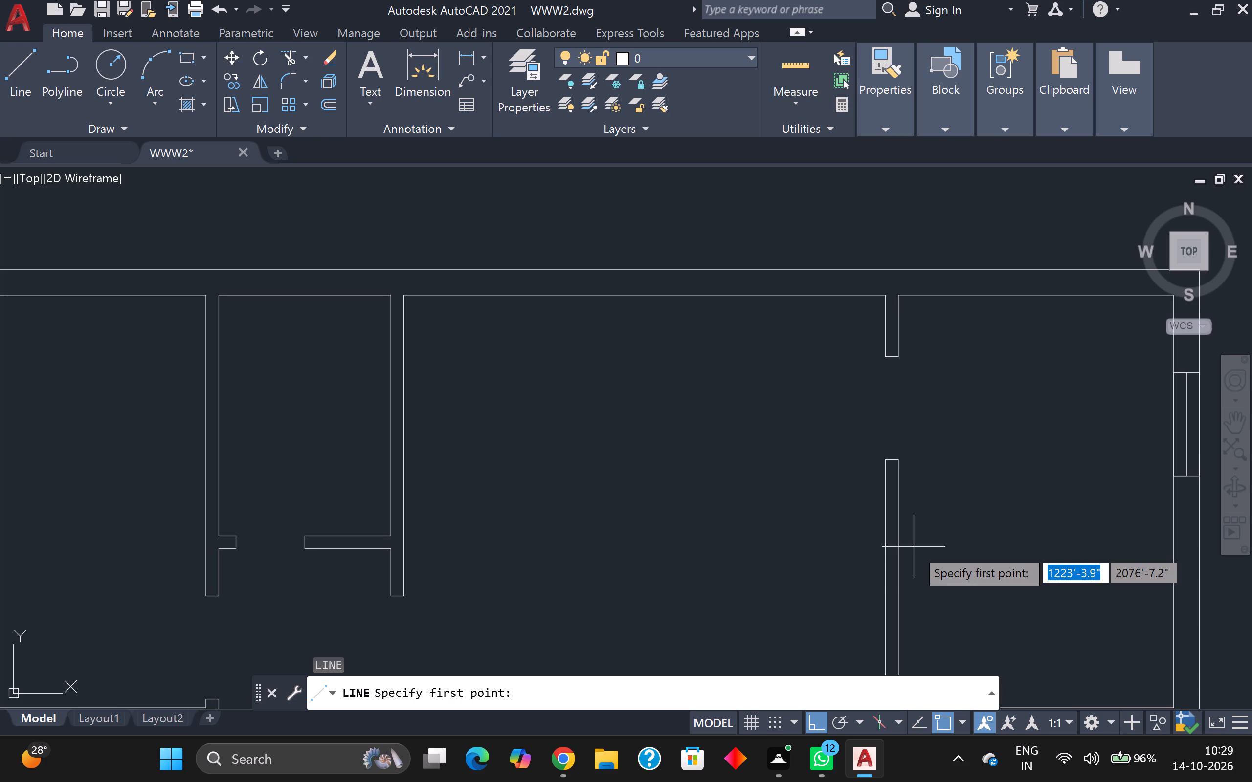
pyautogui.click(777, 269)
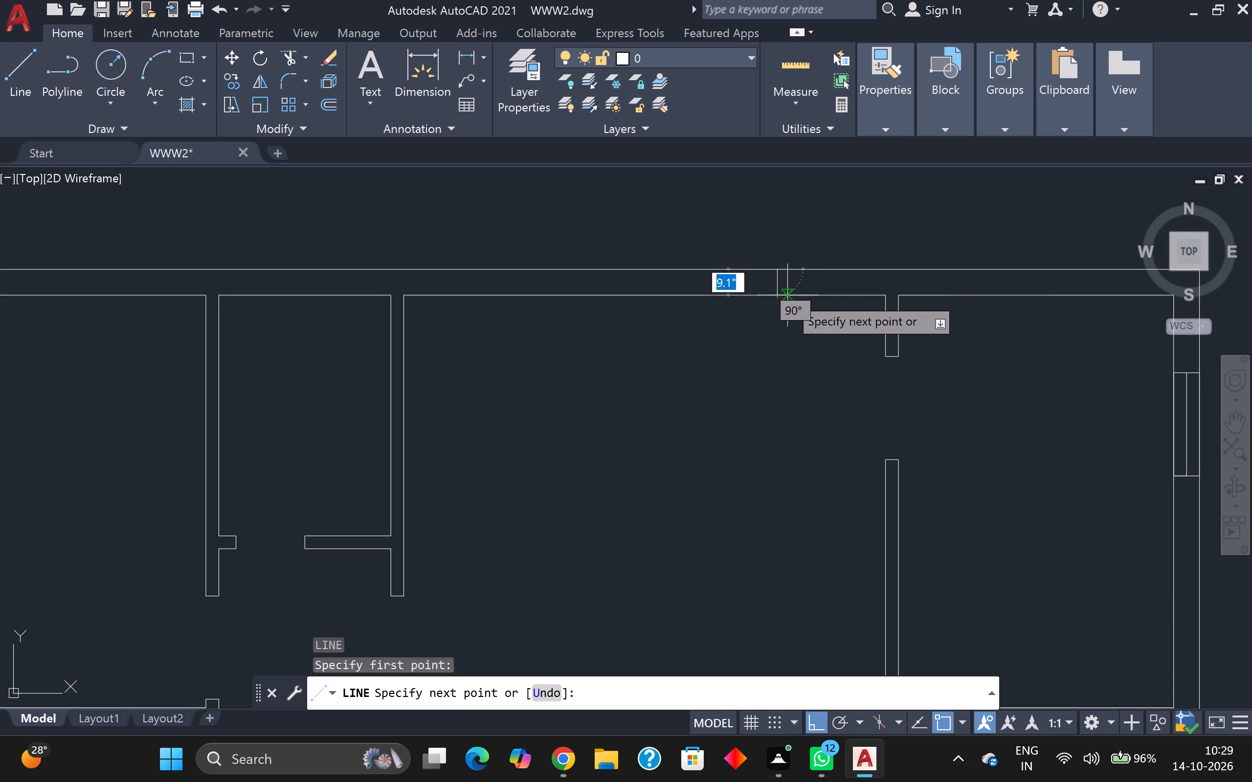
pyautogui.click(779, 296)
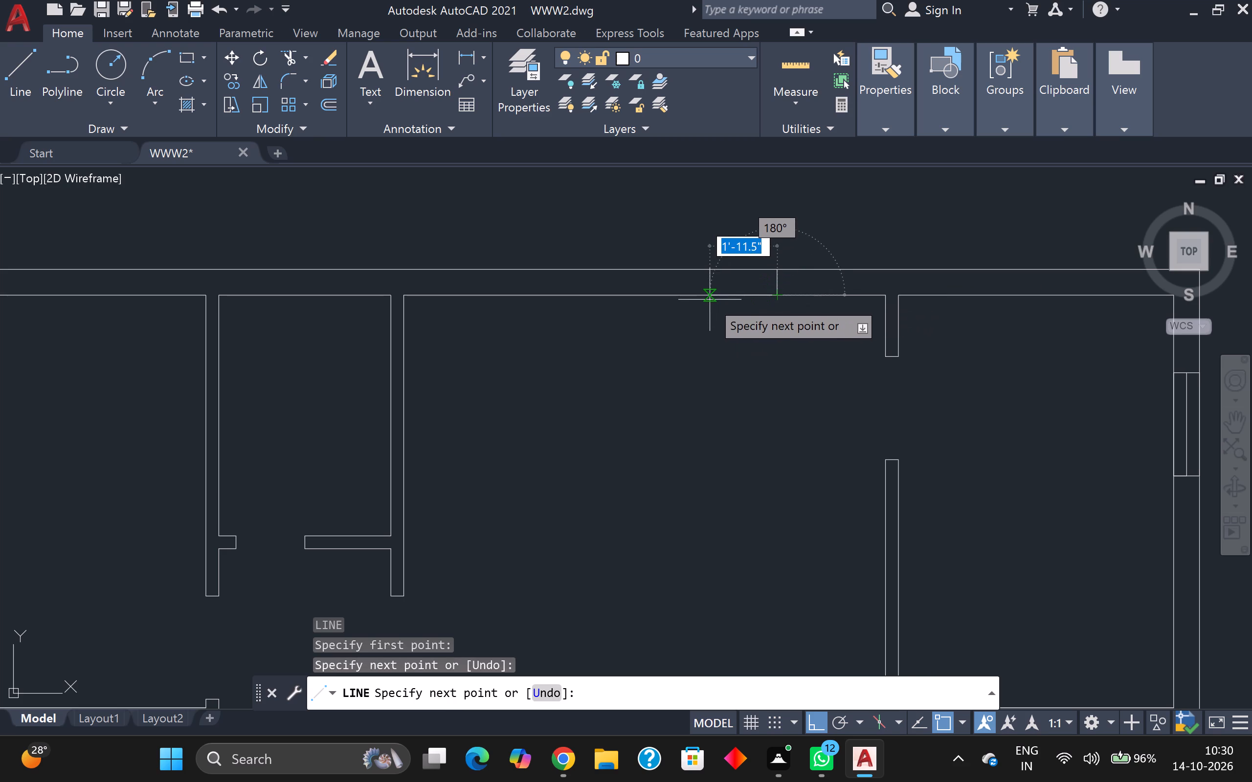
pyautogui.write("3'")
pyautogui.press('Return')
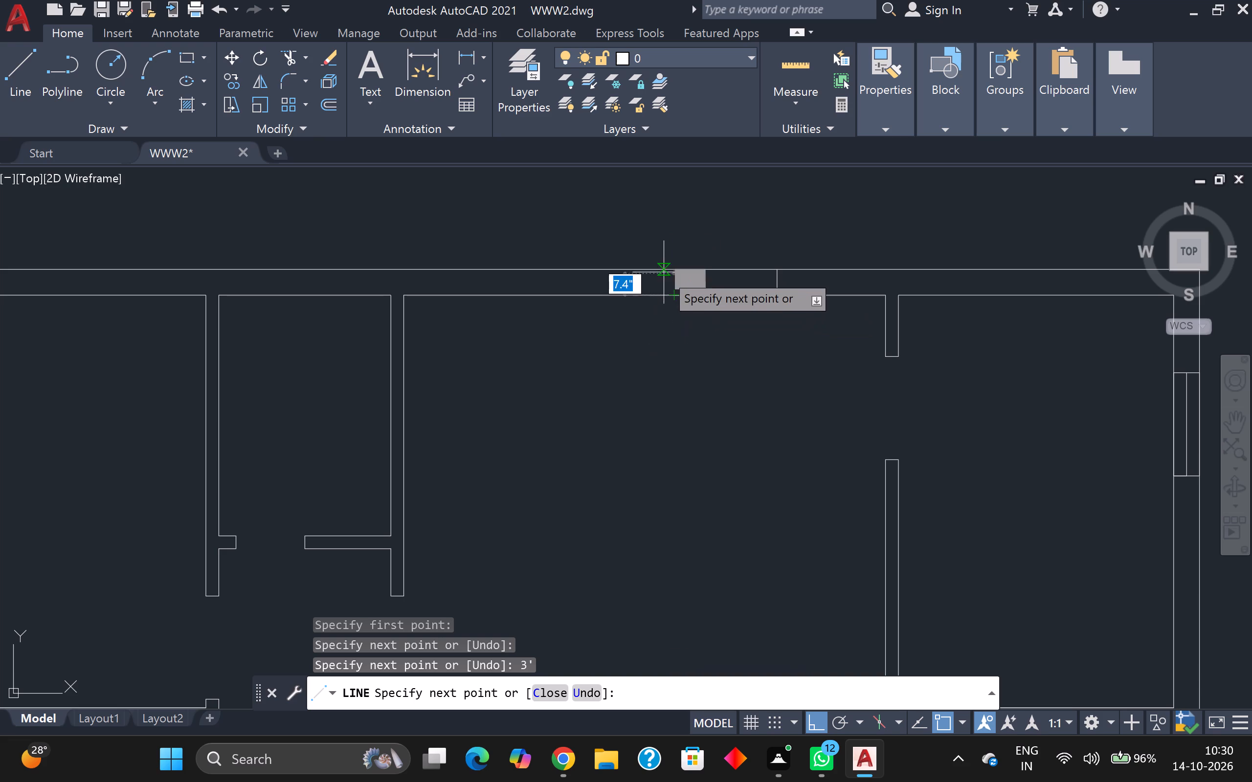
pyautogui.scroll(6, 675, 261)
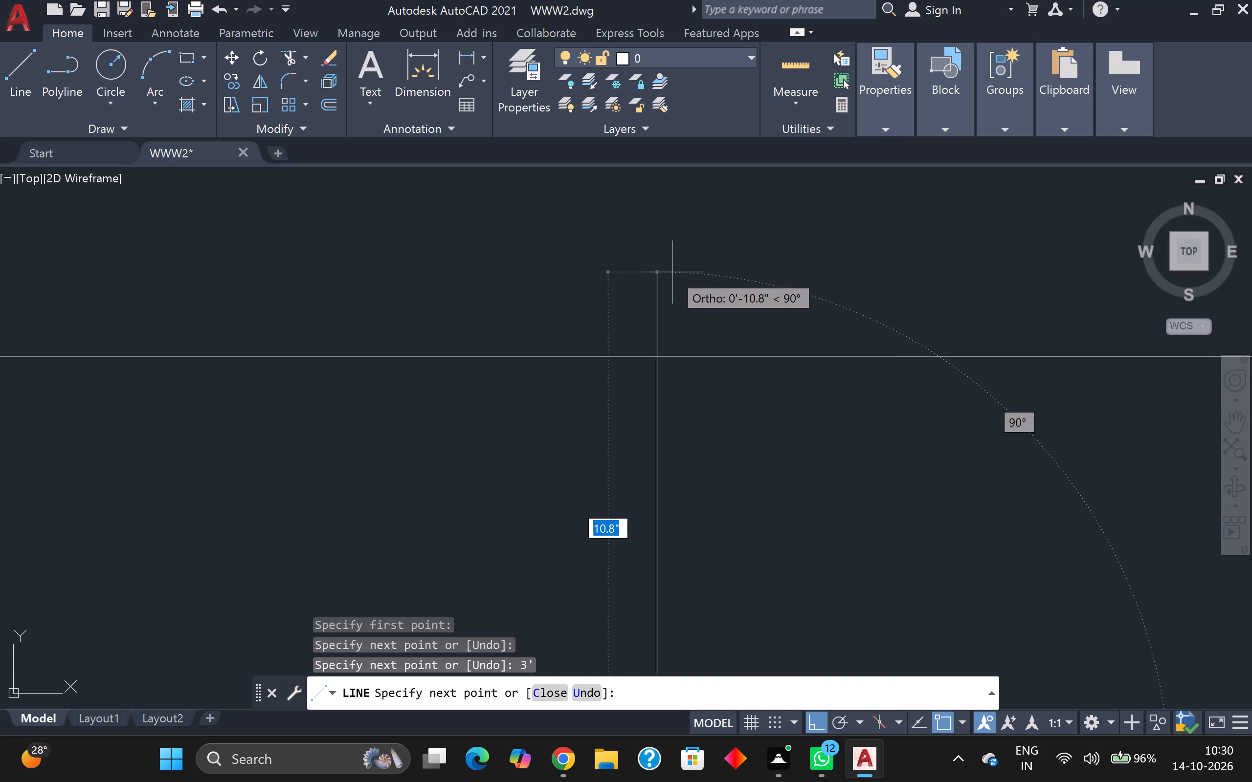
pyautogui.click(659, 353)
pyautogui.scroll(-4, 711, 336)
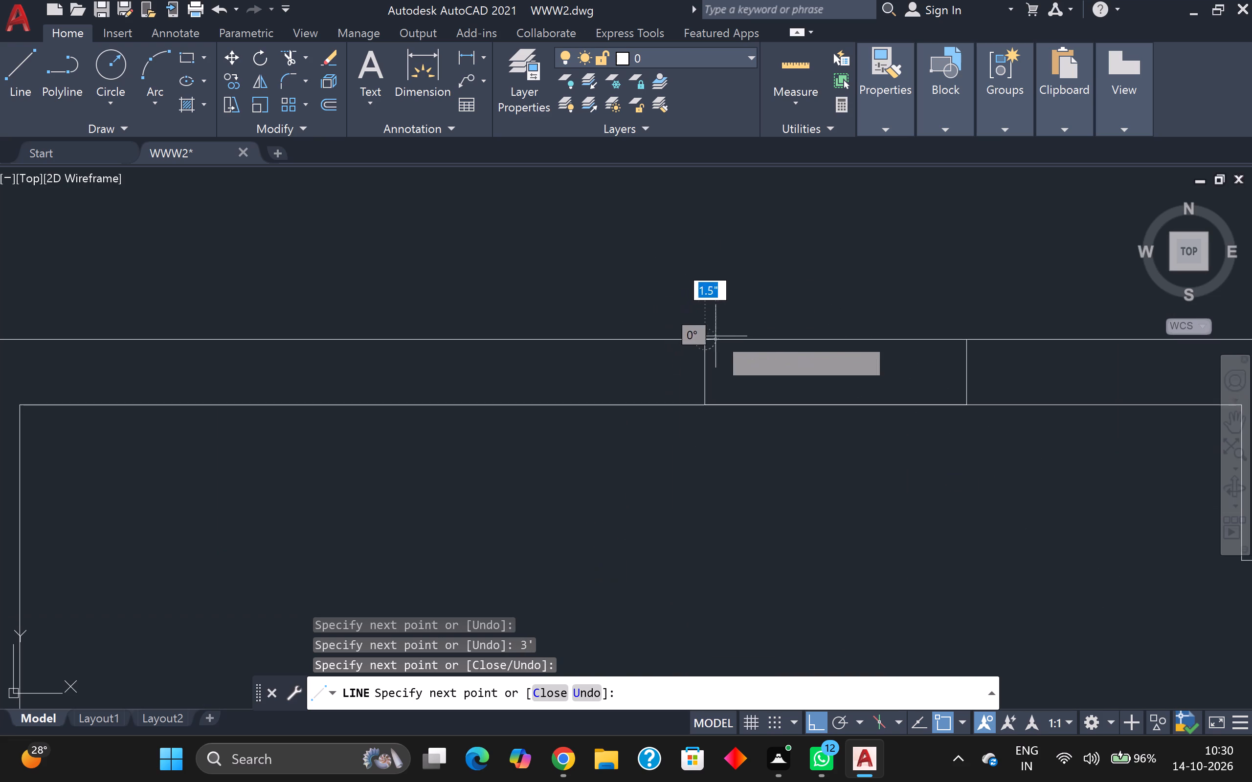
pyautogui.click(970, 341)
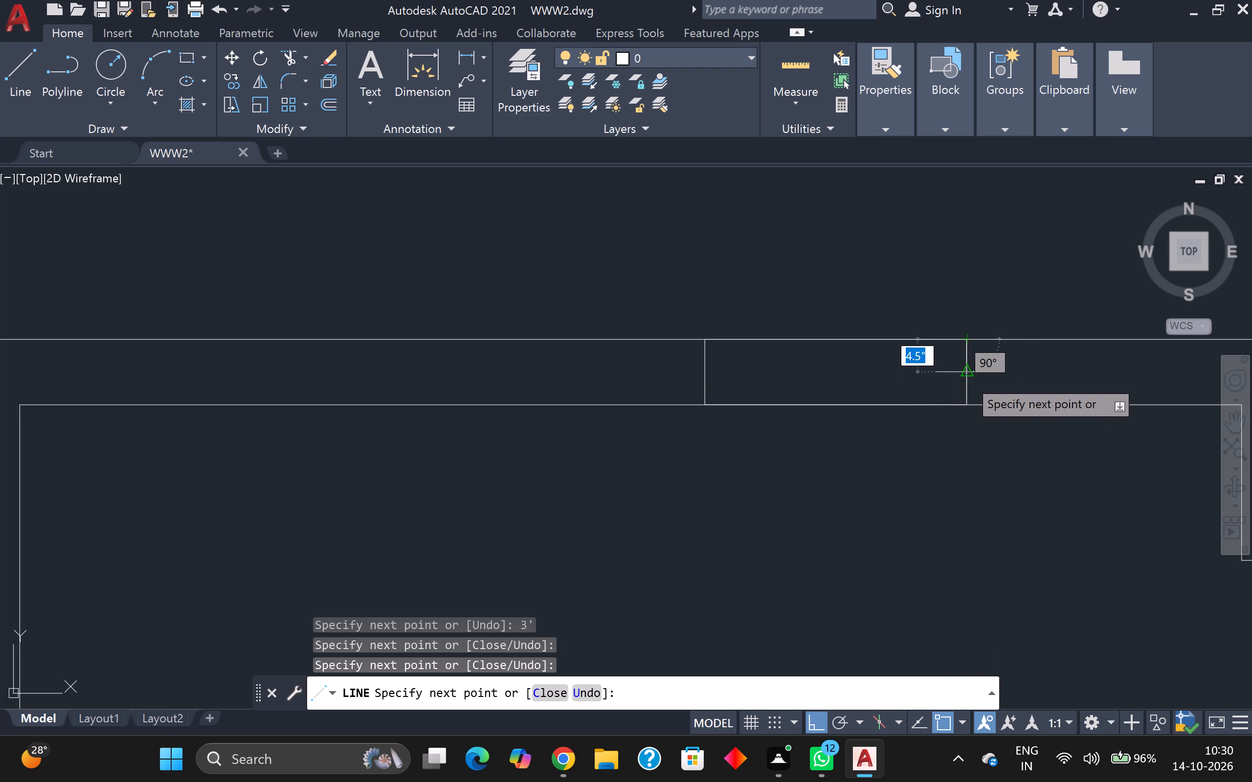
pyautogui.click(967, 378)
pyautogui.click(700, 372)
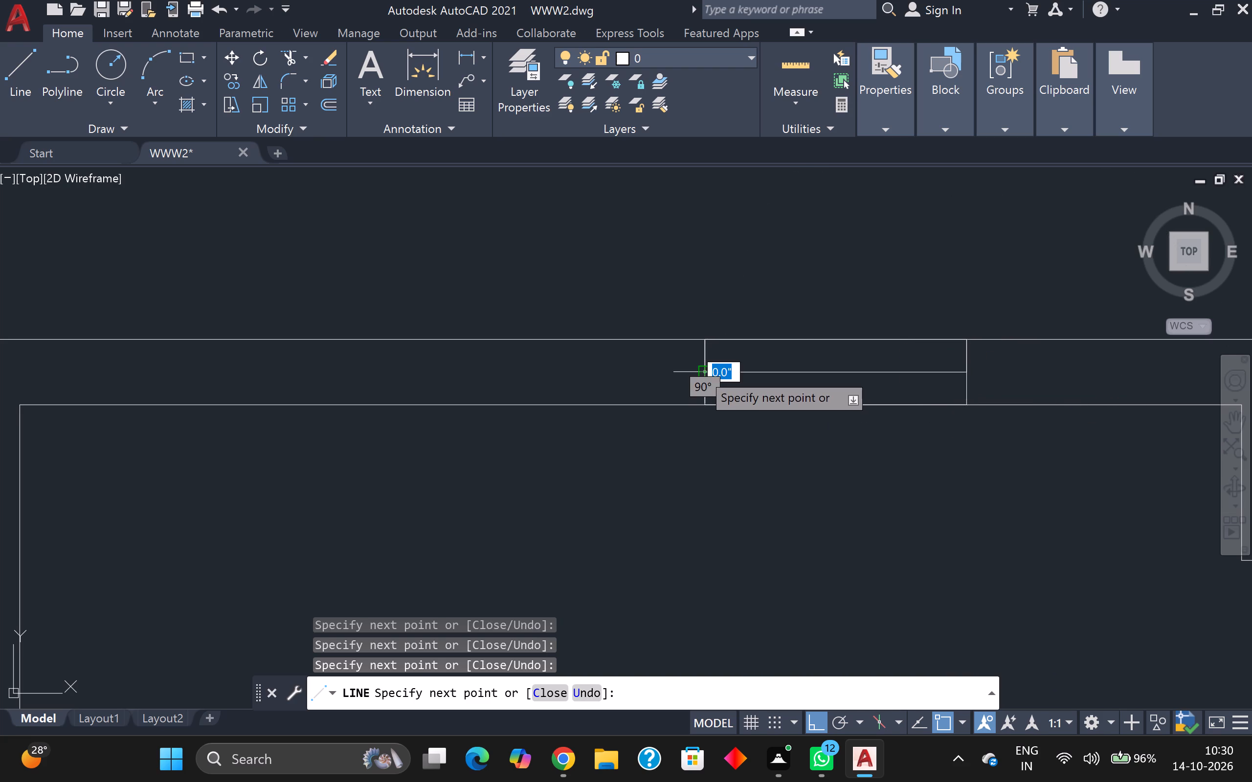
pyautogui.scroll(-4, 700, 371)
pyautogui.scroll(2, 700, 371)
pyautogui.press('Escape')
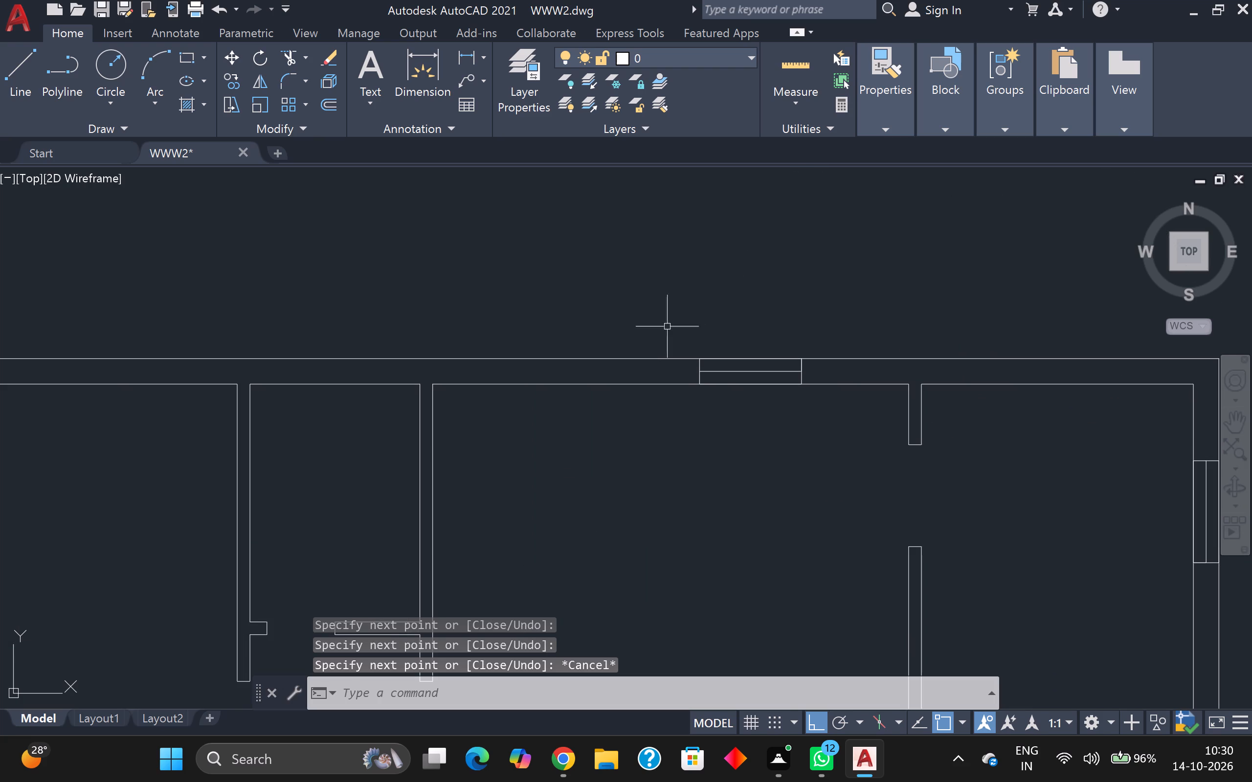
# Copy the top-wall window symbol from its centre about 12'-5" straight left along the wall, into the narrow room's outer wall.
pyautogui.click(694, 313)
pyautogui.click(825, 429)
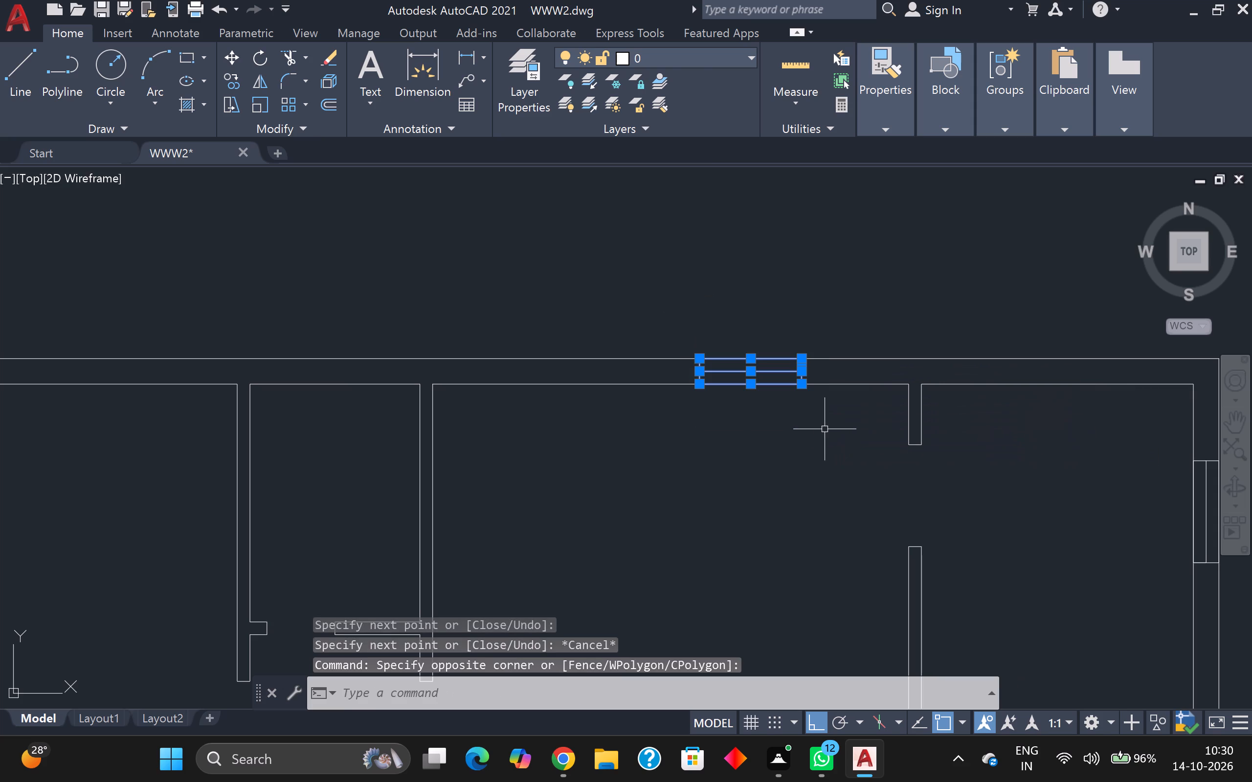
pyautogui.press('c')
pyautogui.press('o')
pyautogui.press('Return')
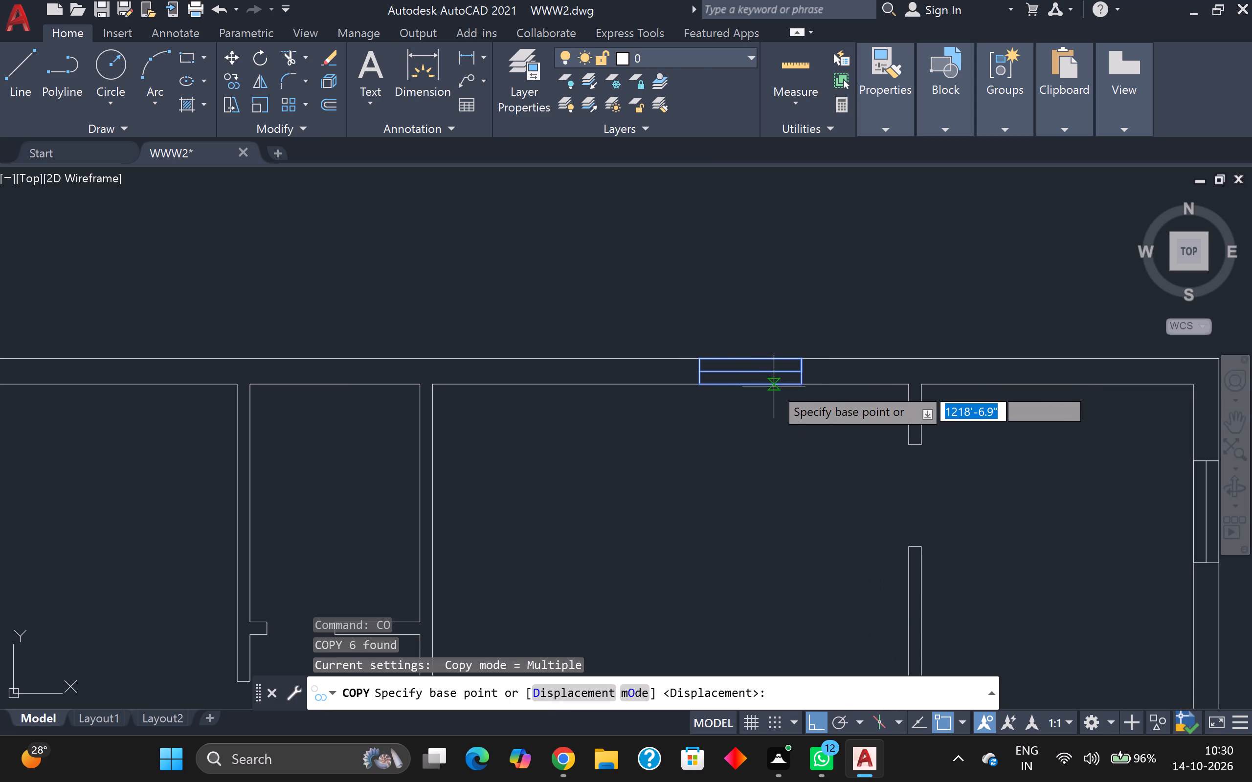
pyautogui.click(762, 374)
pyautogui.scroll(-3, 586, 371)
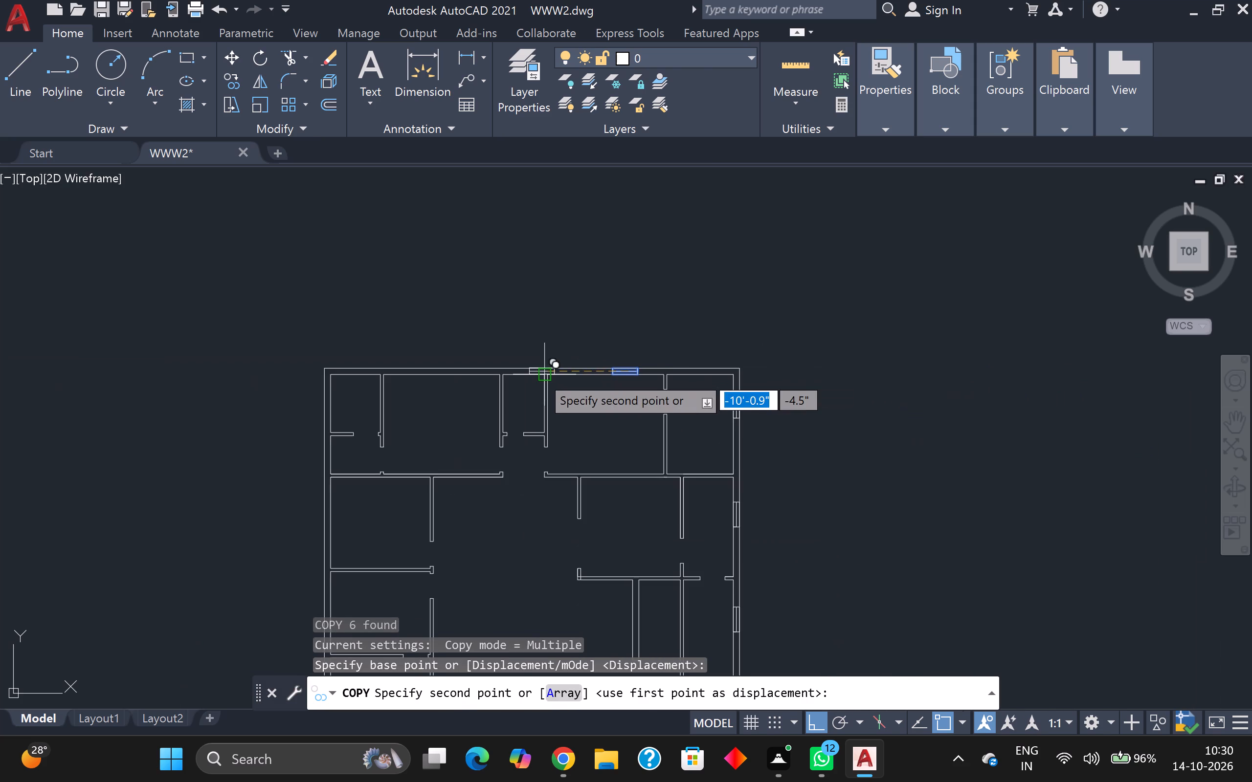
pyautogui.moveTo(539, 374); pyautogui.dragTo(693, 392, button='middle')
pyautogui.scroll(3, 661, 401)
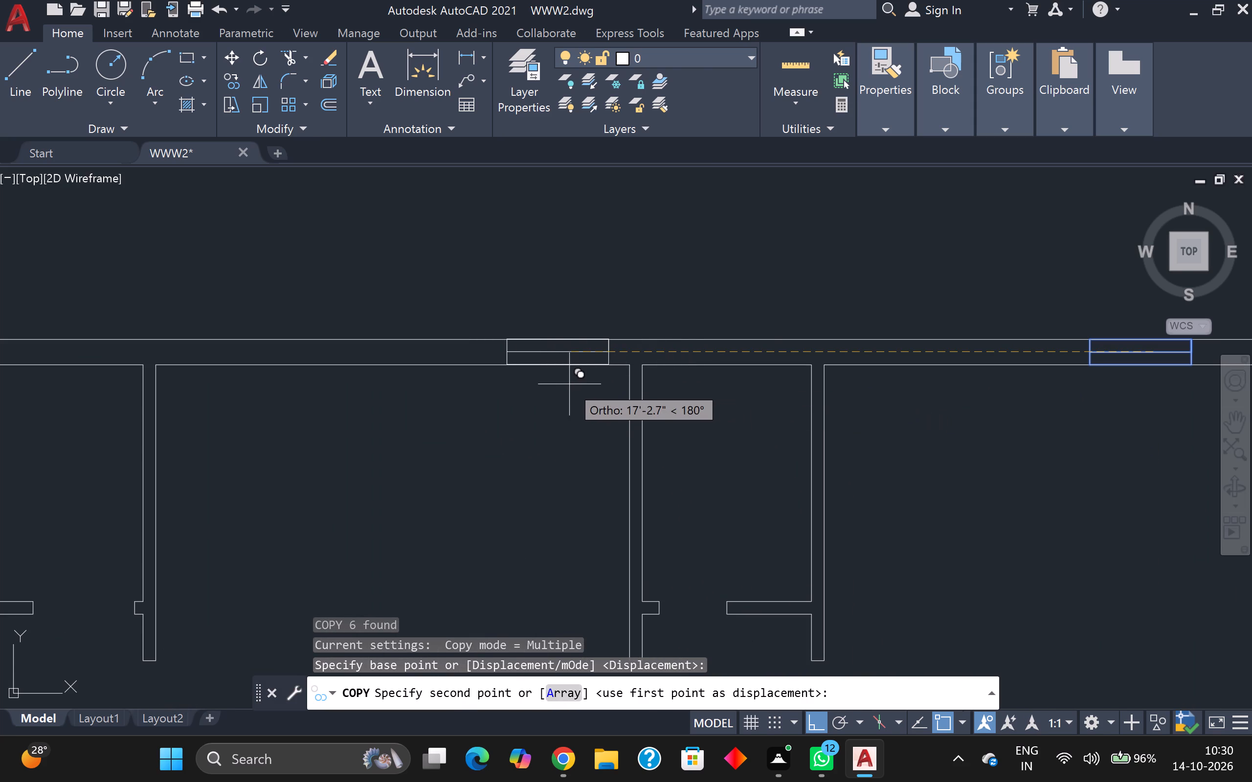
pyautogui.click(732, 388)
# Place two more window copies along the top wall, one at the wide upper-left room and one about 33'-1" from the original at the corner room.
pyautogui.scroll(2, 477, 405)
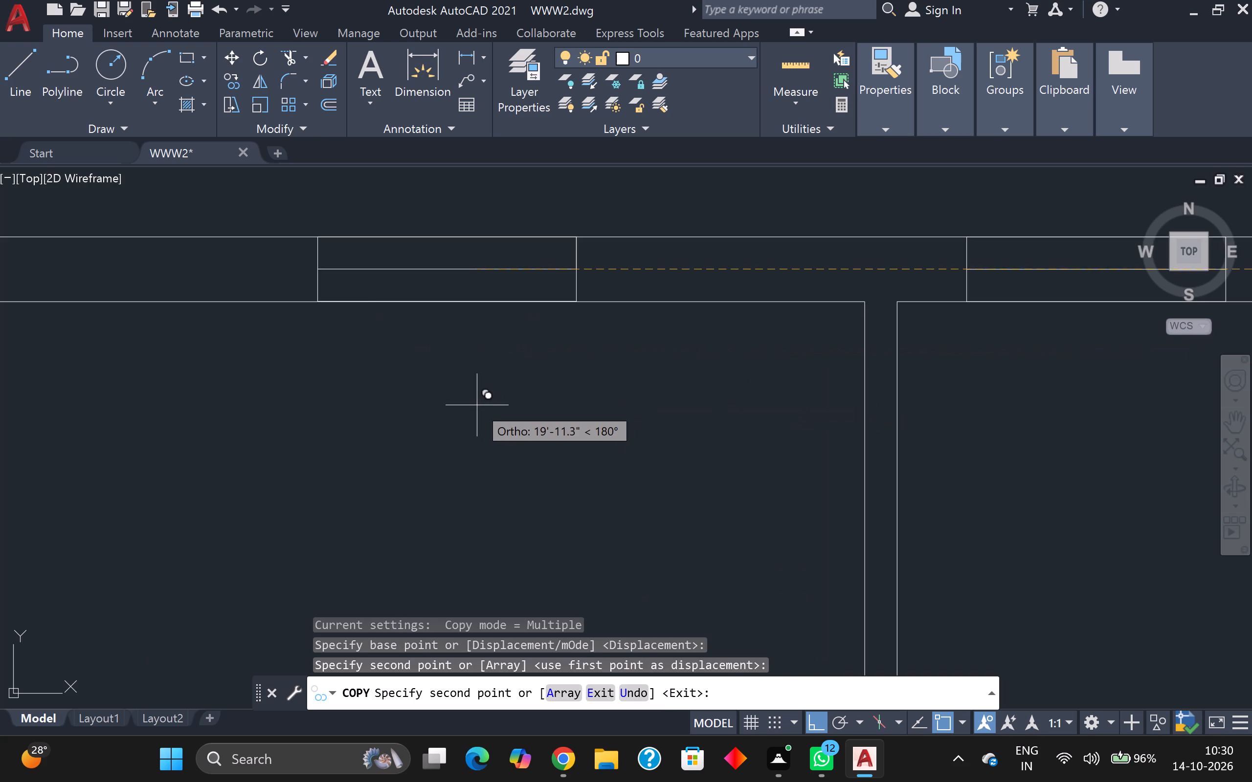
pyautogui.scroll(-2, 477, 405)
pyautogui.click(453, 403)
pyautogui.scroll(-2, 449, 403)
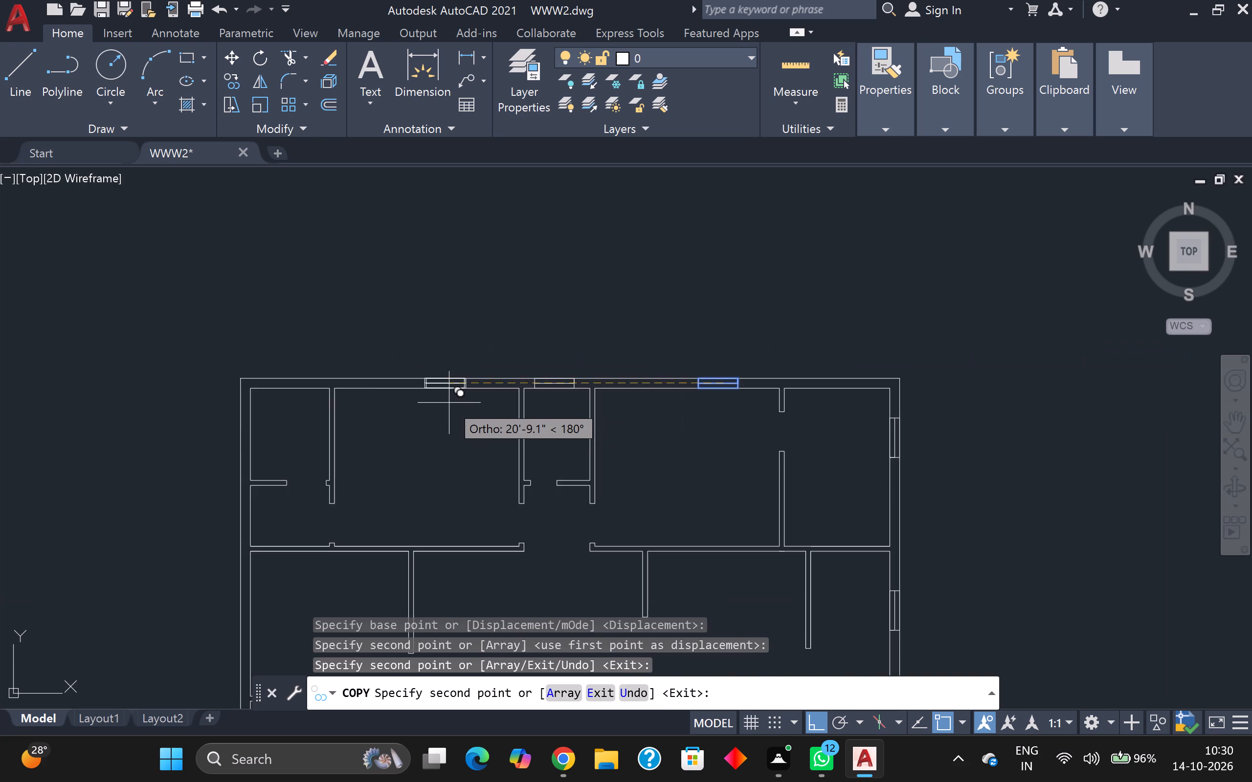
pyautogui.moveTo(449, 403); pyautogui.dragTo(633, 421, button='middle')
pyautogui.scroll(-1, 449, 402)
pyautogui.scroll(2, 543, 419)
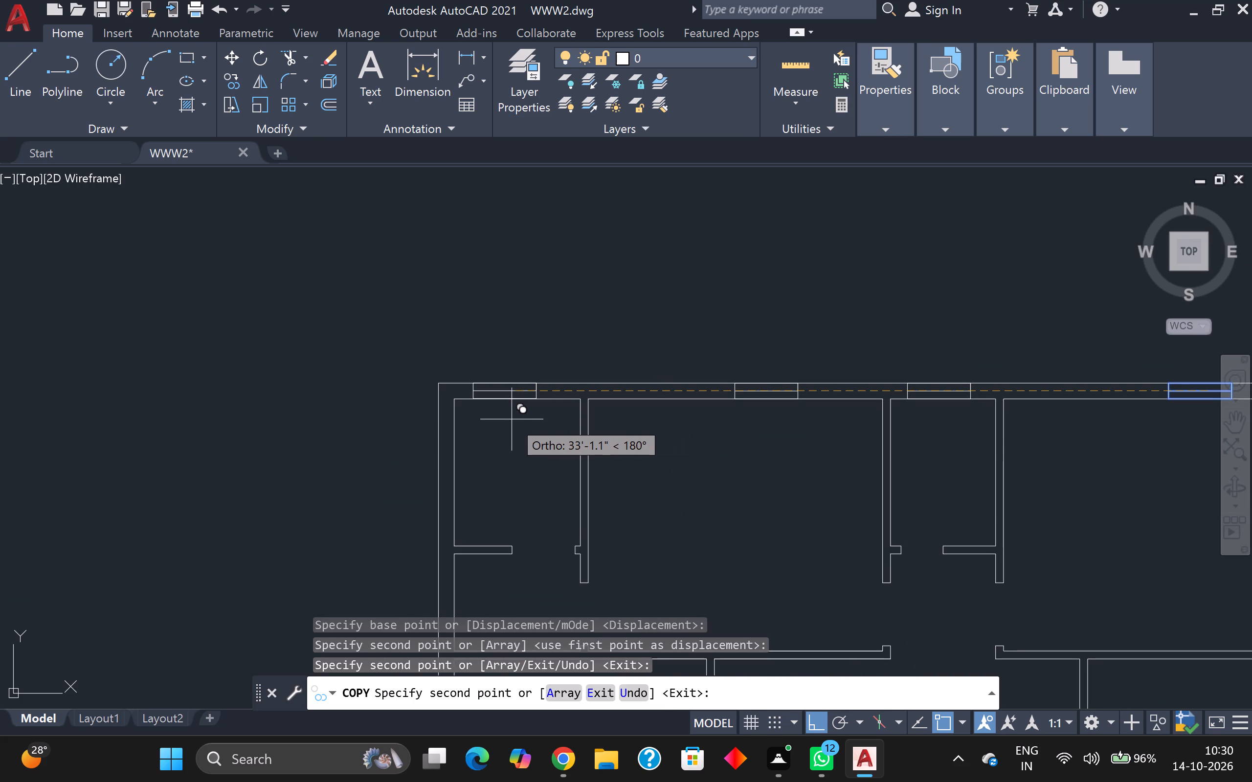
pyautogui.click(512, 419)
pyautogui.scroll(-3, 527, 455)
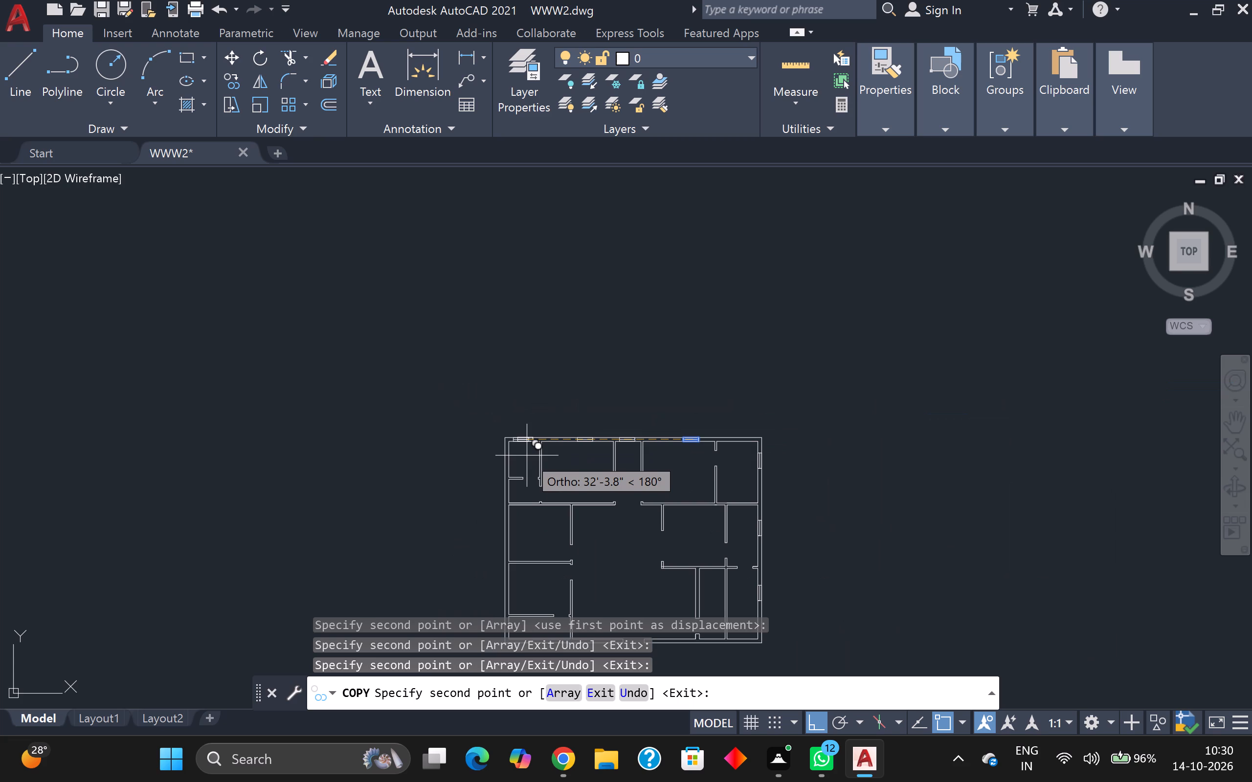
pyautogui.scroll(2, 527, 456)
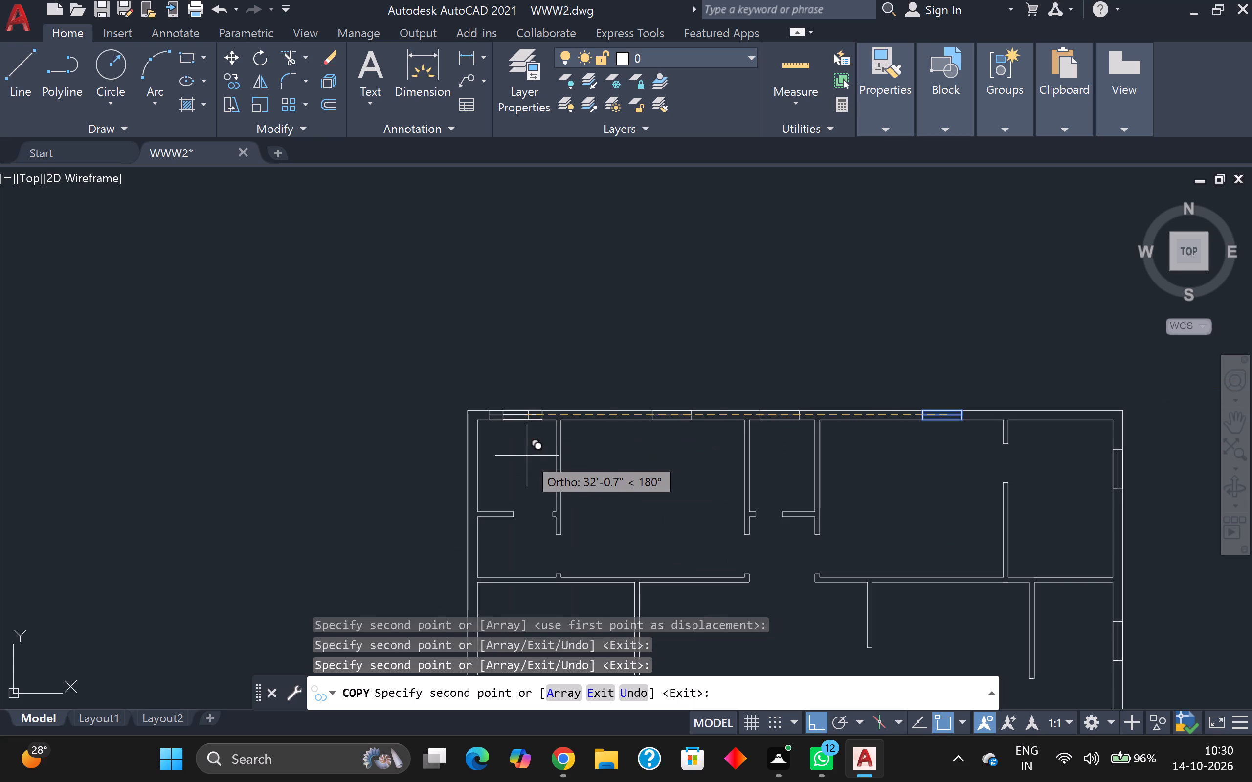
pyautogui.press('Escape')
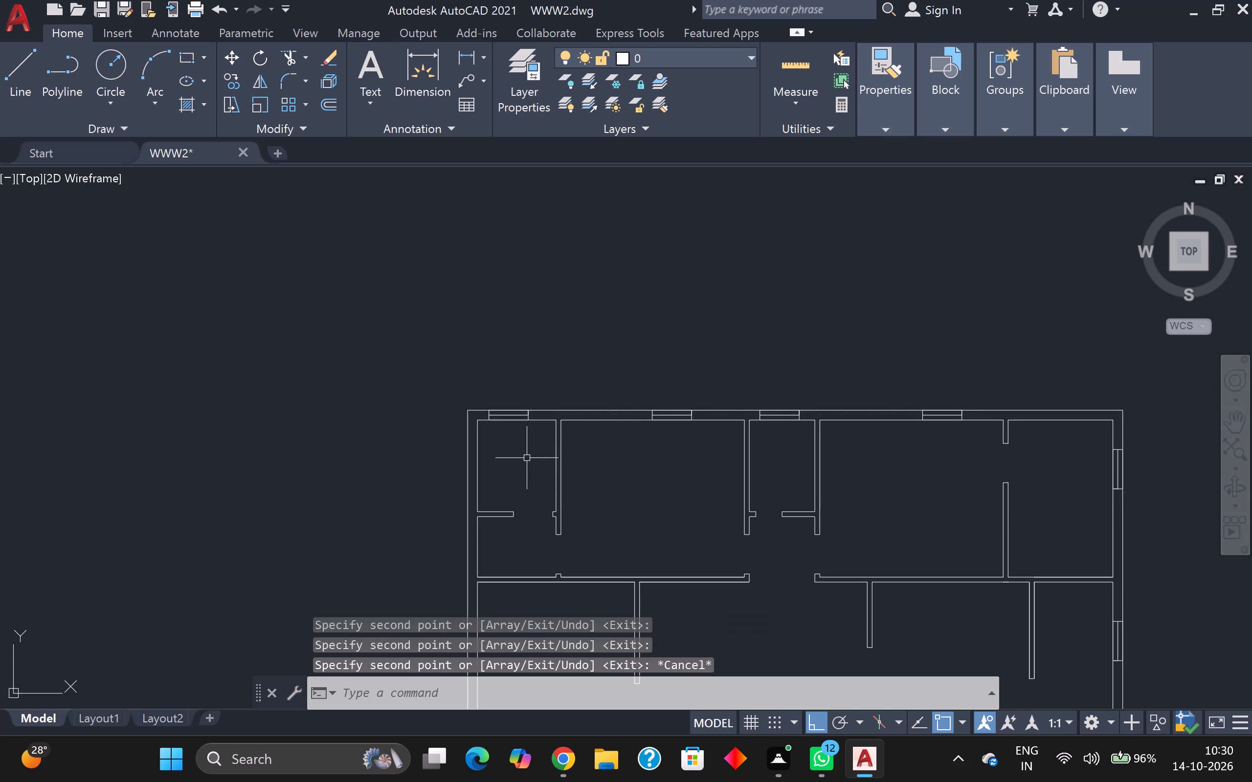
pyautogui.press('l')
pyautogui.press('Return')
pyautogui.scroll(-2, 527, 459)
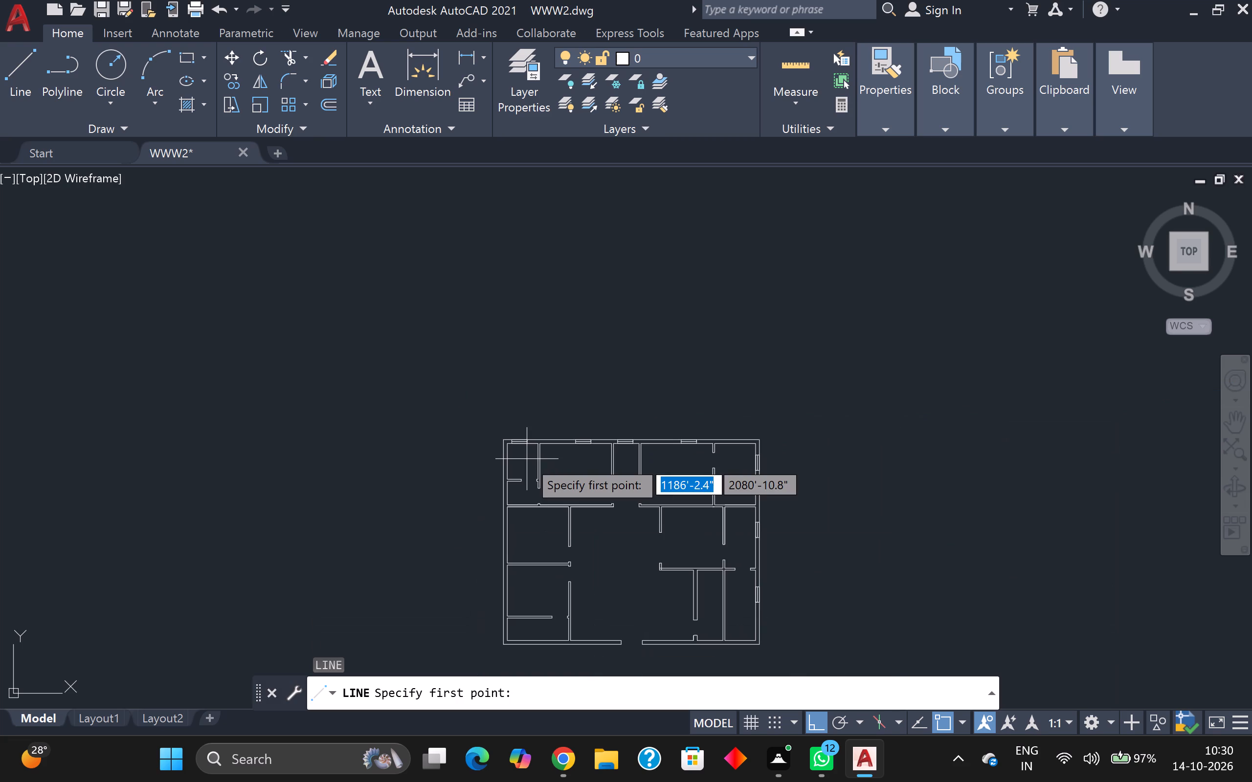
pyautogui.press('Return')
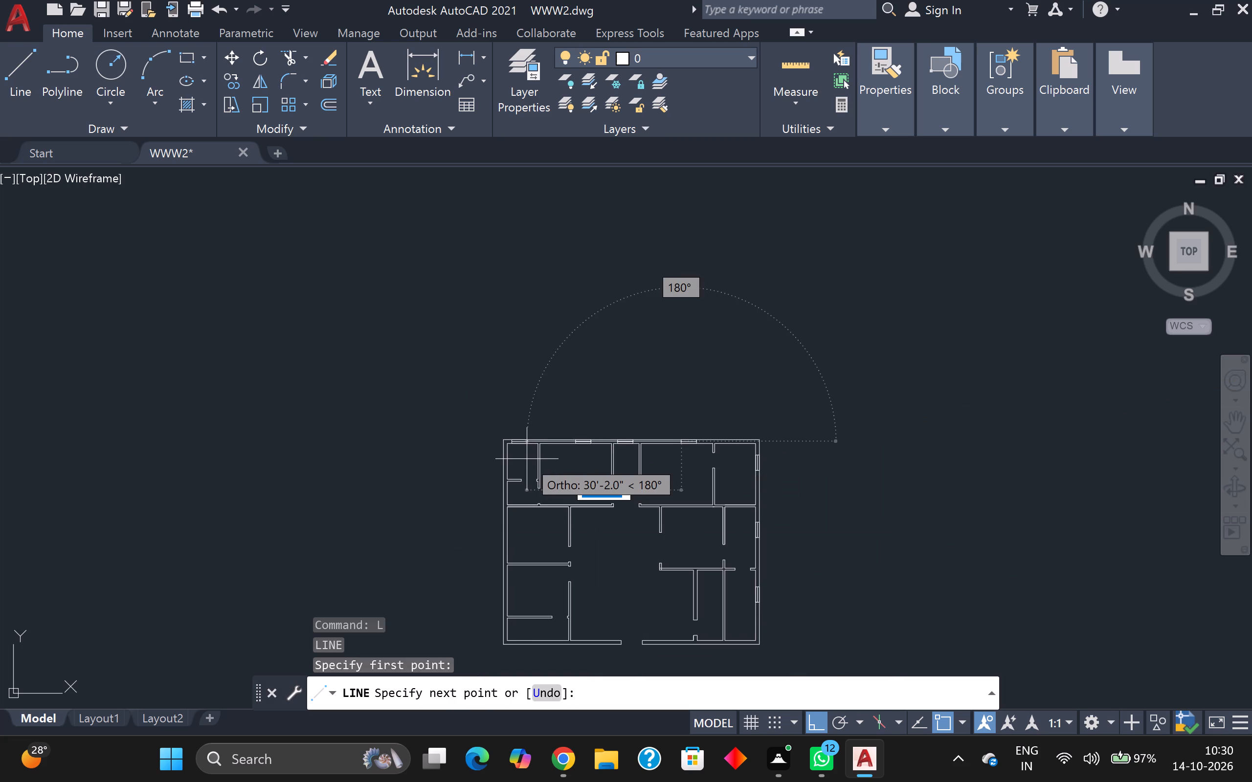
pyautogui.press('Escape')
# Draw a 3' long window symbol with a centre line across the left outer wall's thickness, beside the middle-left room.
pyautogui.press('l')
pyautogui.press('Return')
pyautogui.scroll(-1, 528, 462)
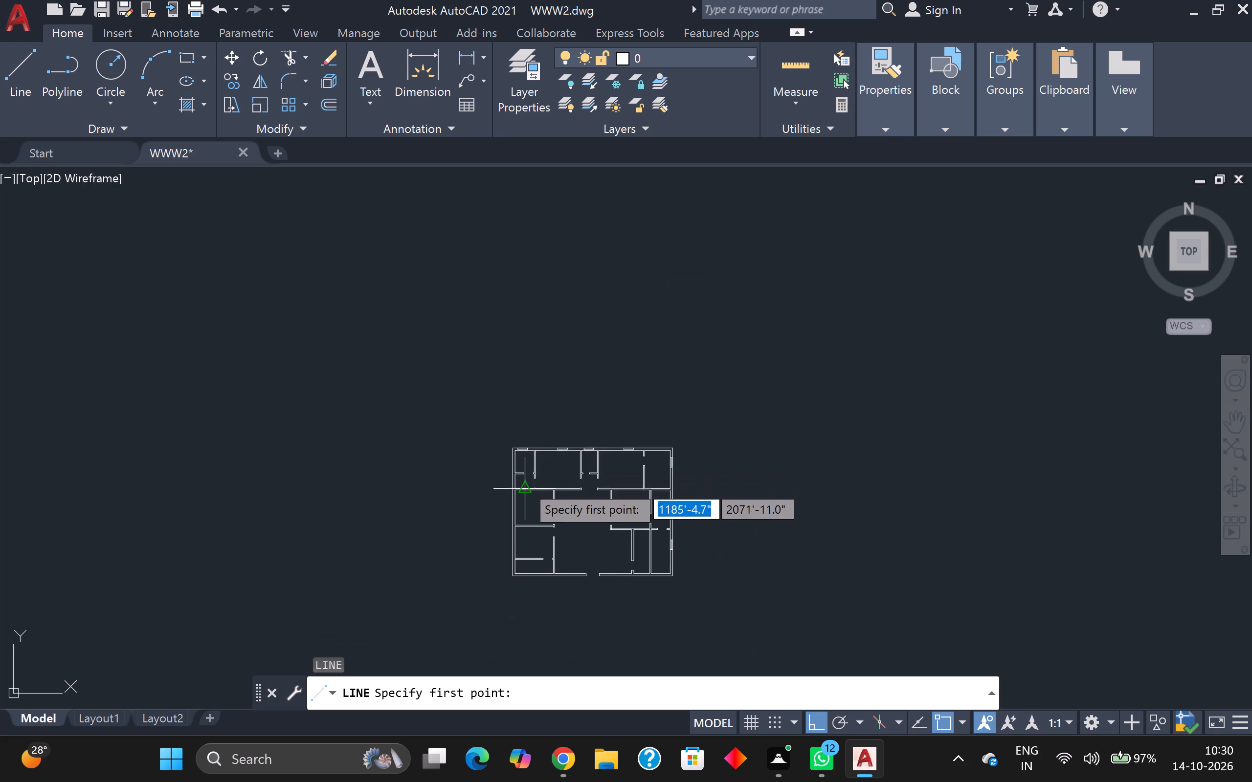
pyautogui.moveTo(524, 483); pyautogui.dragTo(636, 401, button='middle')
pyautogui.scroll(4, 632, 418)
pyautogui.moveTo(633, 418); pyautogui.dragTo(710, 442, button='middle')
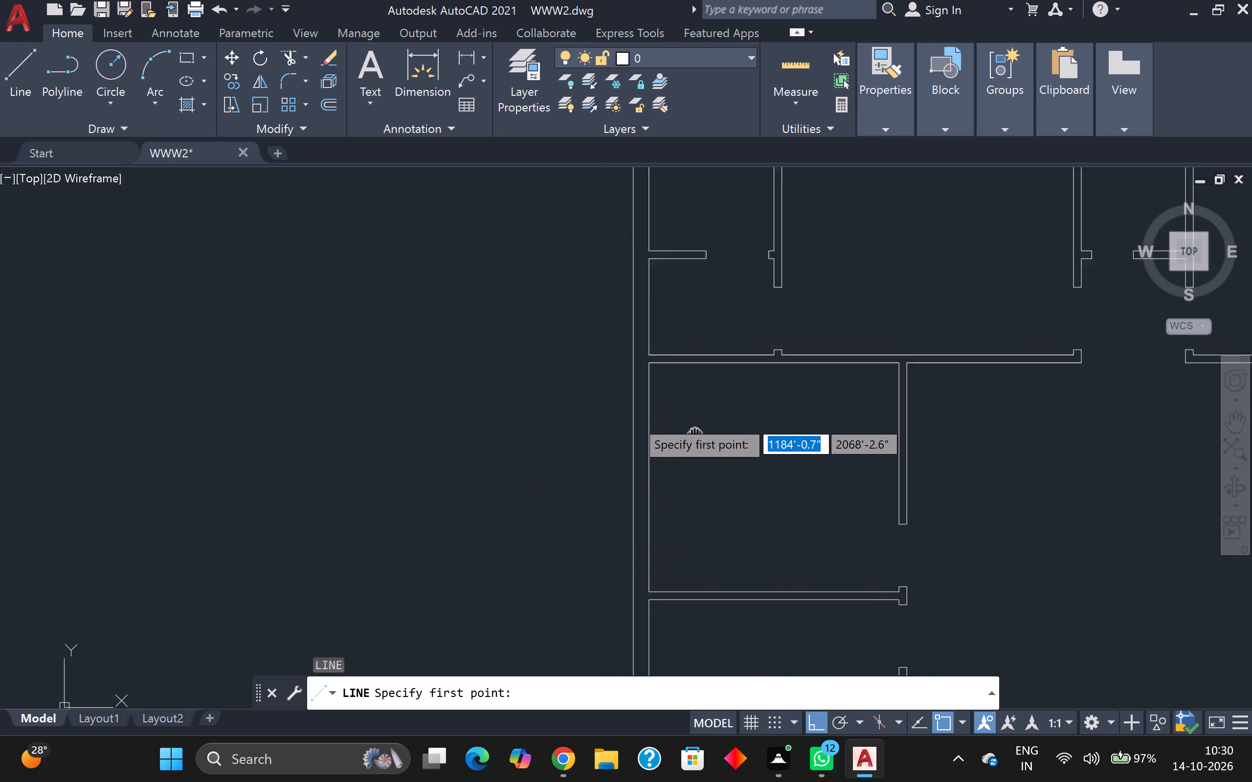
pyautogui.moveTo(710, 442); pyautogui.dragTo(802, 475, button='middle')
pyautogui.scroll(1, 774, 469)
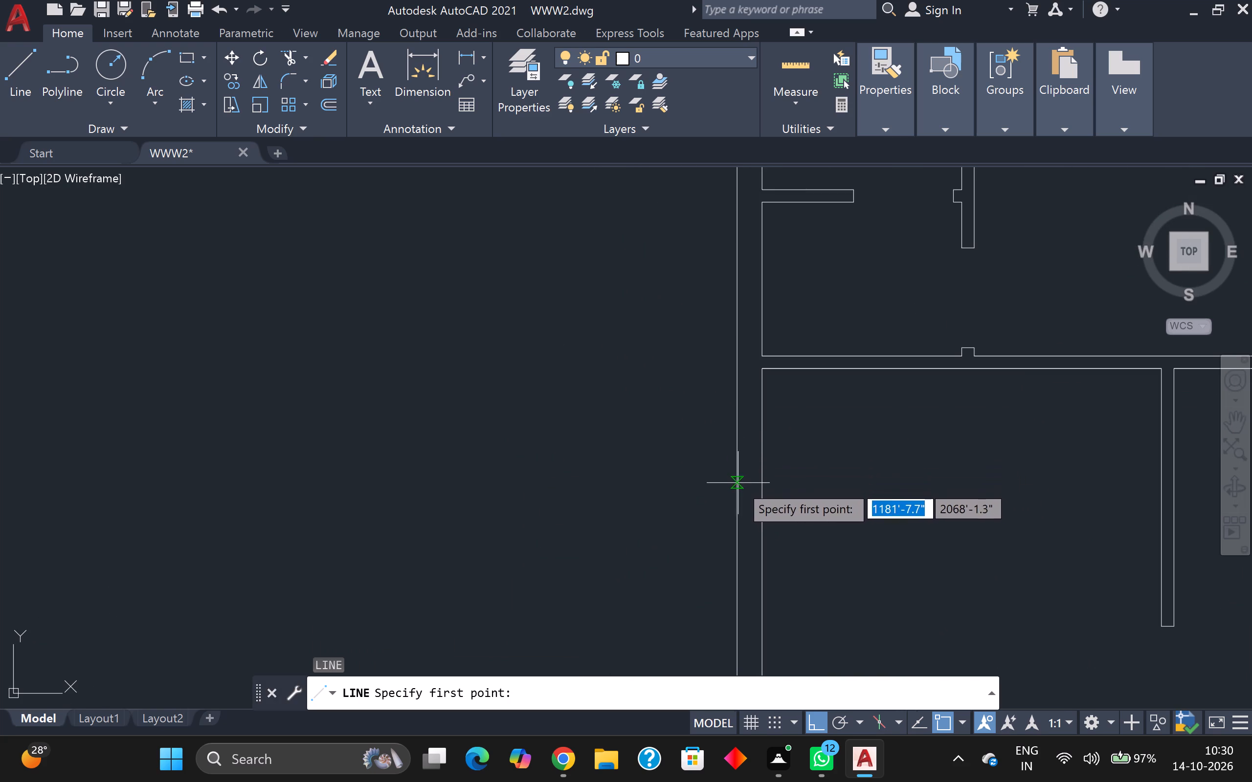
pyautogui.click(737, 478)
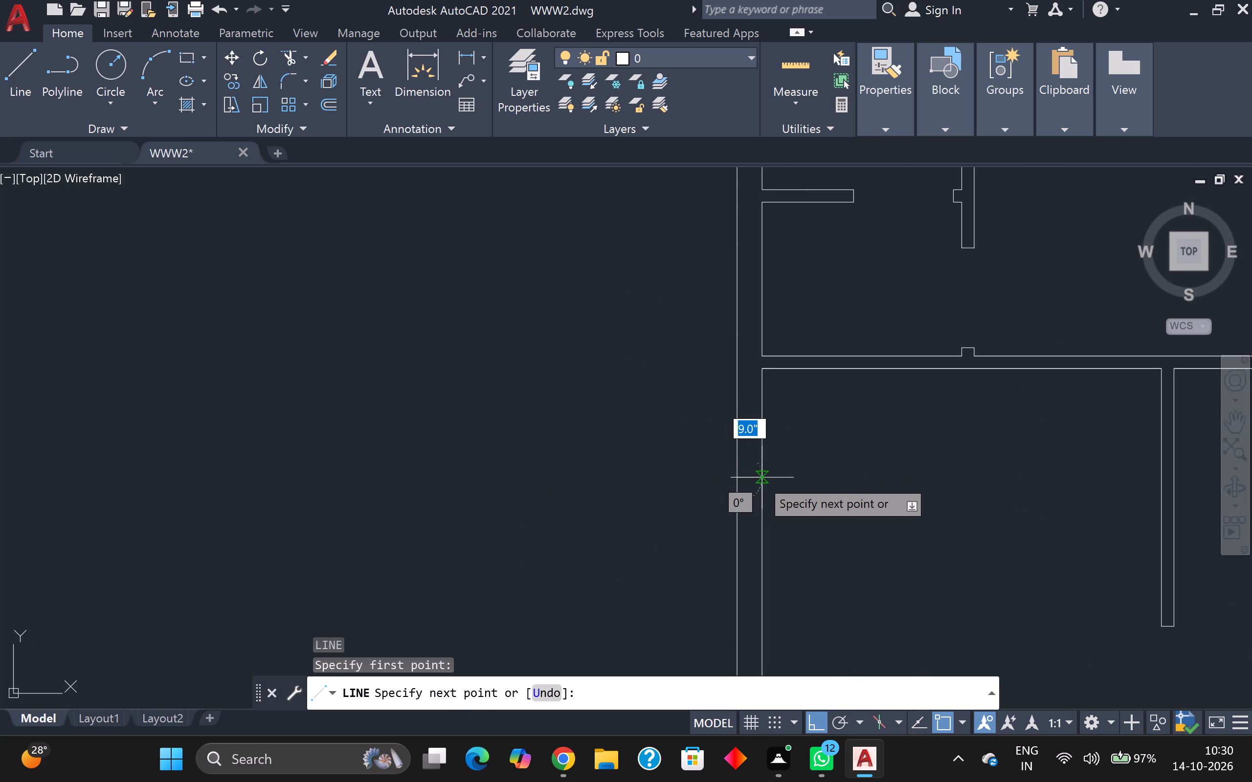
pyautogui.click(759, 478)
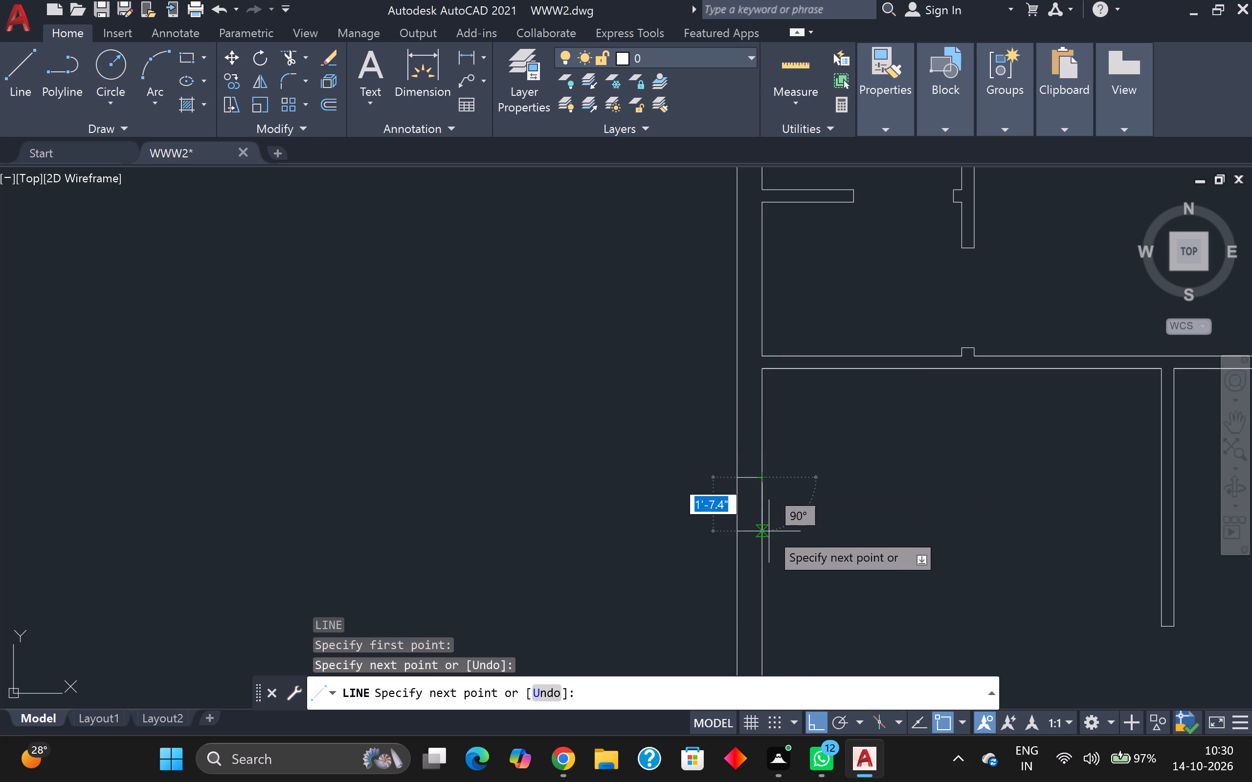
pyautogui.write("3'")
pyautogui.press('Return')
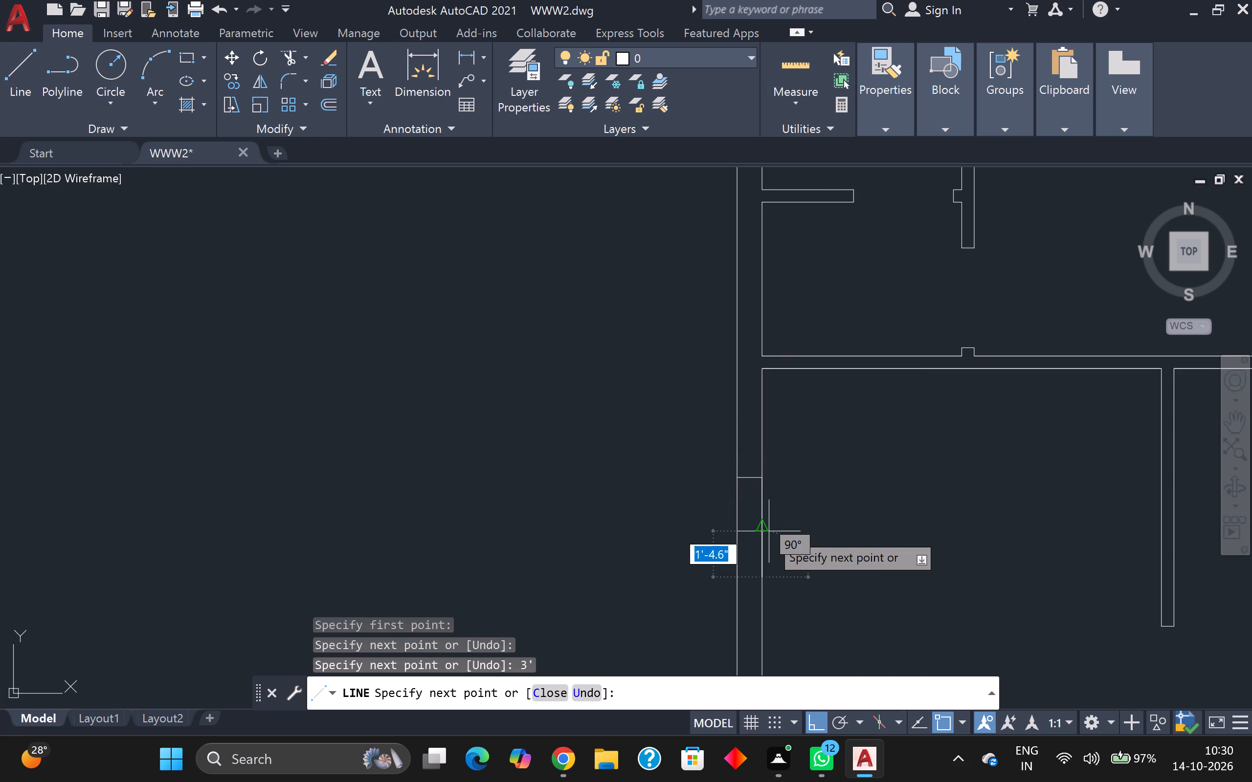
pyautogui.scroll(1, 722, 538)
pyautogui.scroll(-1, 724, 538)
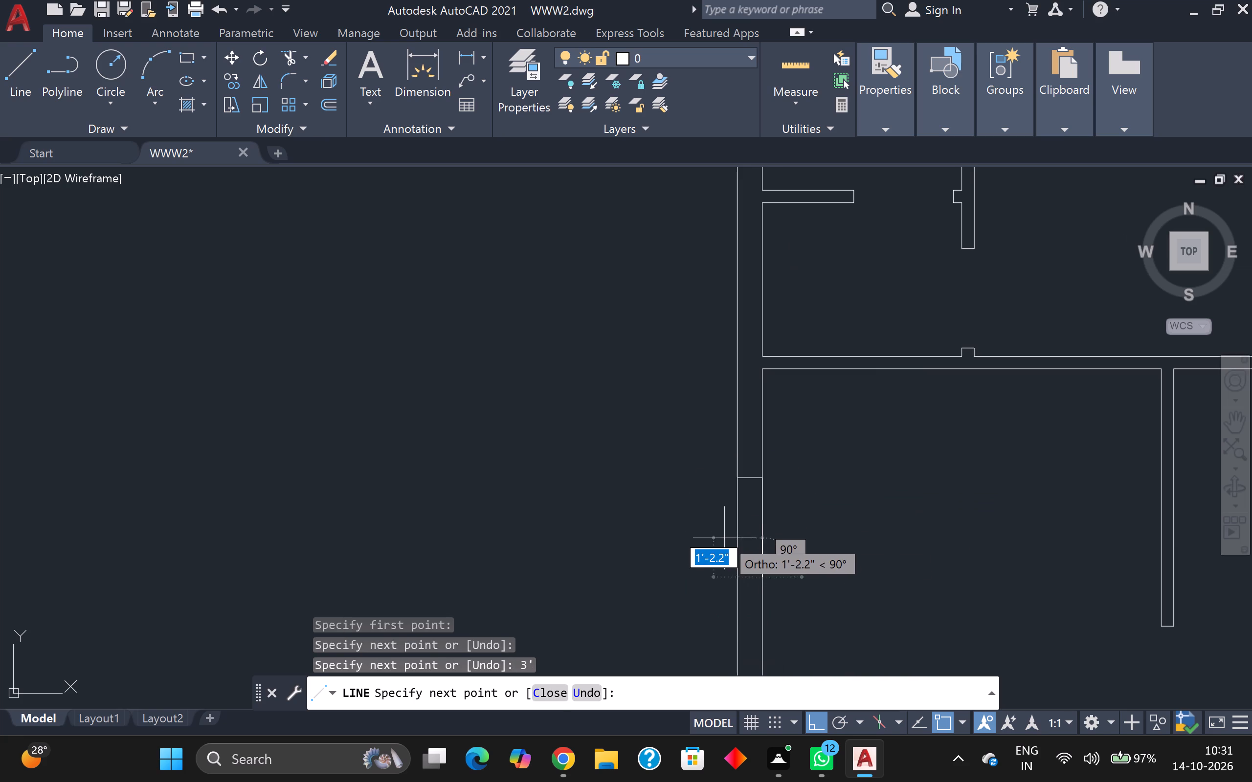
pyautogui.click(736, 574)
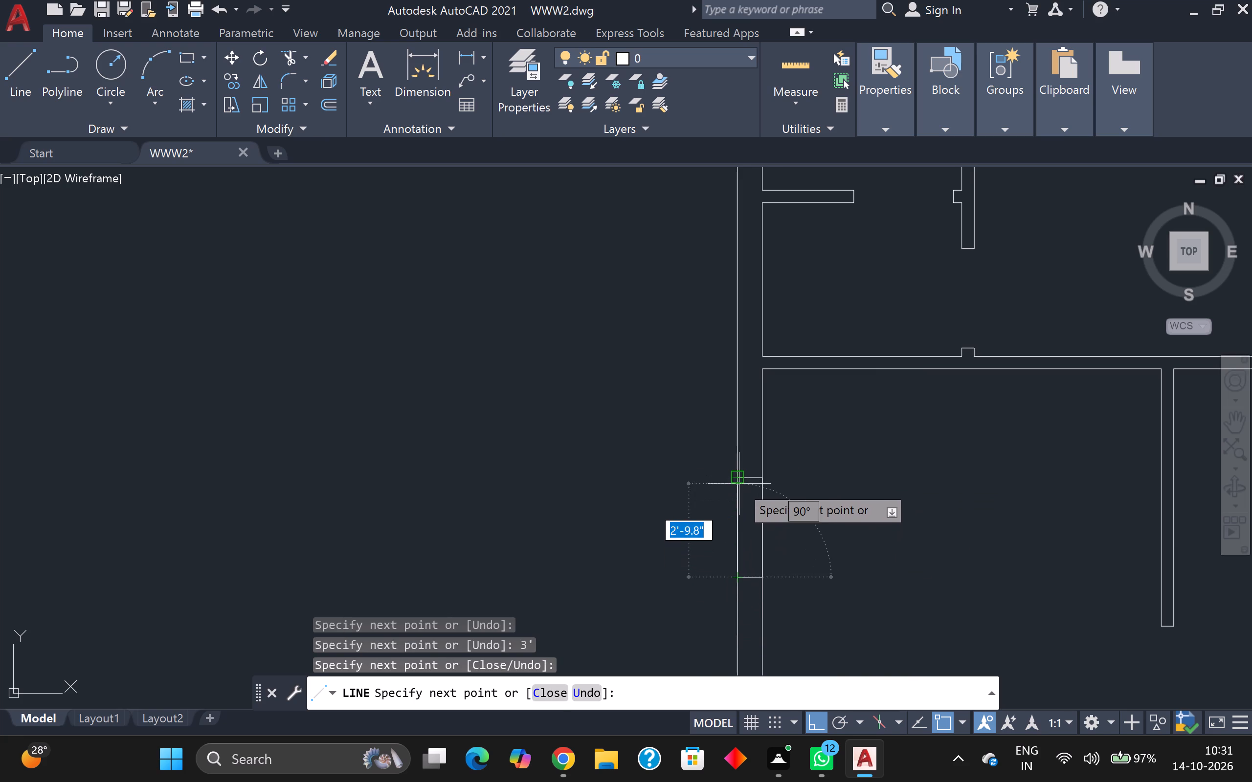
pyautogui.click(739, 484)
pyautogui.click(750, 478)
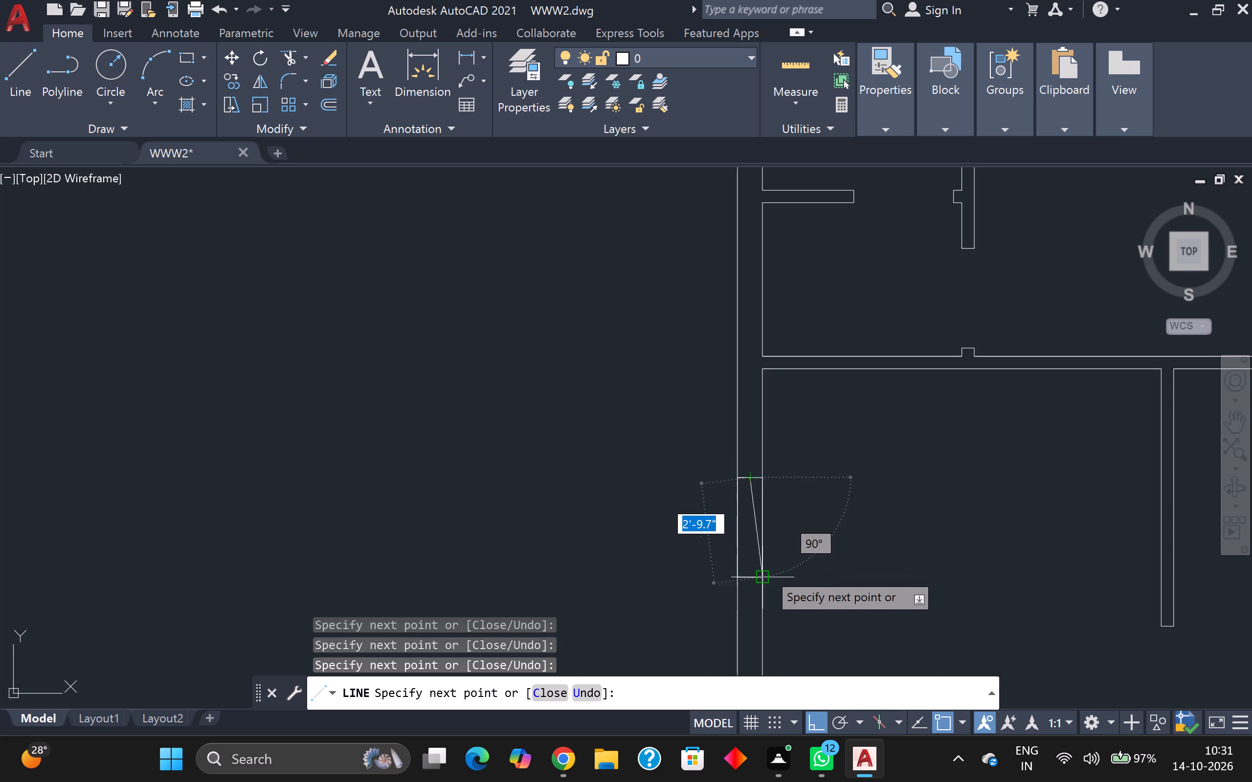
pyautogui.click(750, 576)
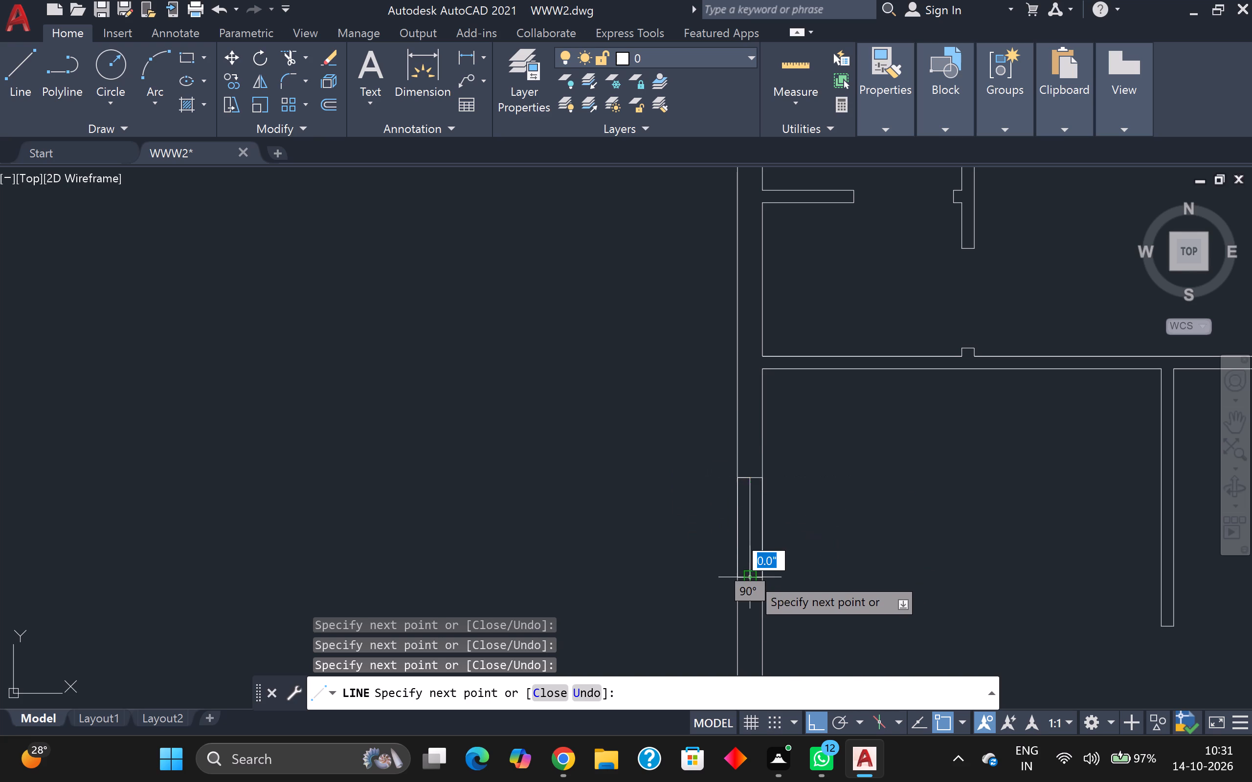
# Copy the left-wall window symbol from its centre about 11'-6" straight down the wall, into the room below.
pyautogui.scroll(-3, 750, 576)
pyautogui.moveTo(751, 576); pyautogui.dragTo(771, 413, button='middle')
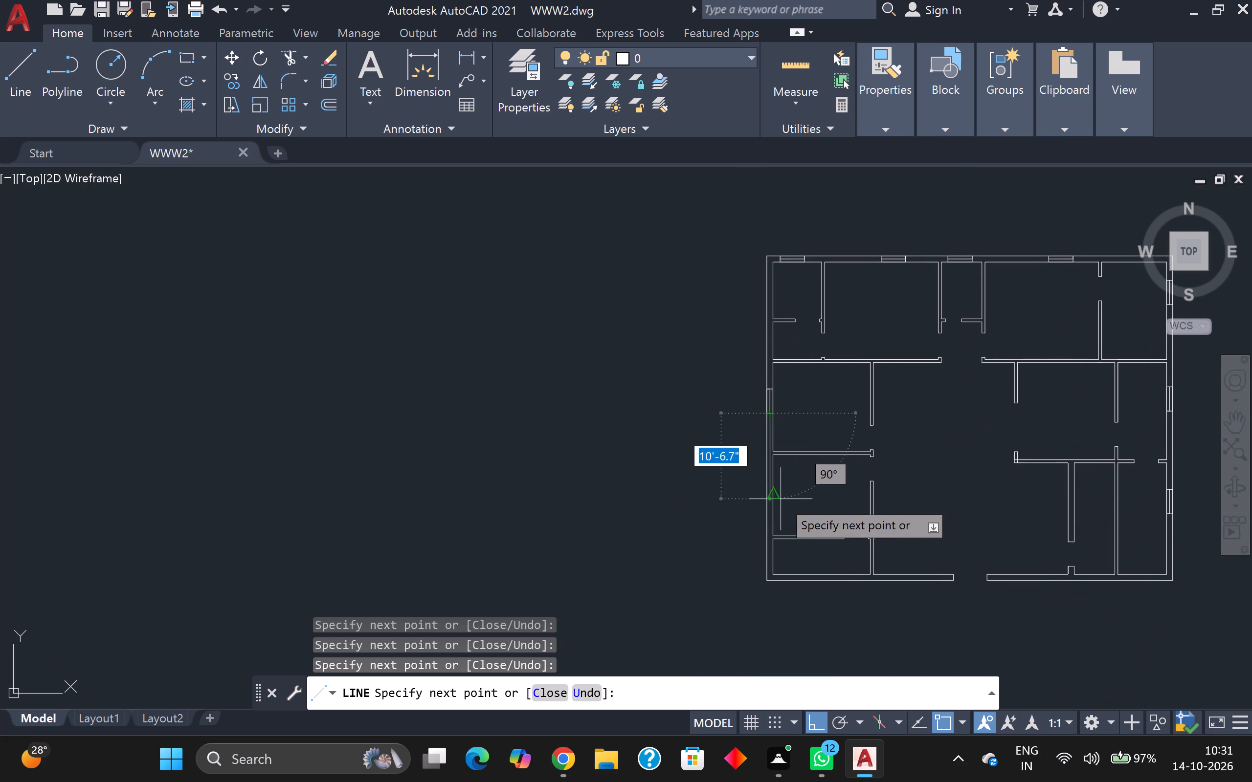
pyautogui.press('Escape')
pyautogui.scroll(3, 776, 493)
pyautogui.moveTo(764, 461); pyautogui.dragTo(800, 556, button='middle')
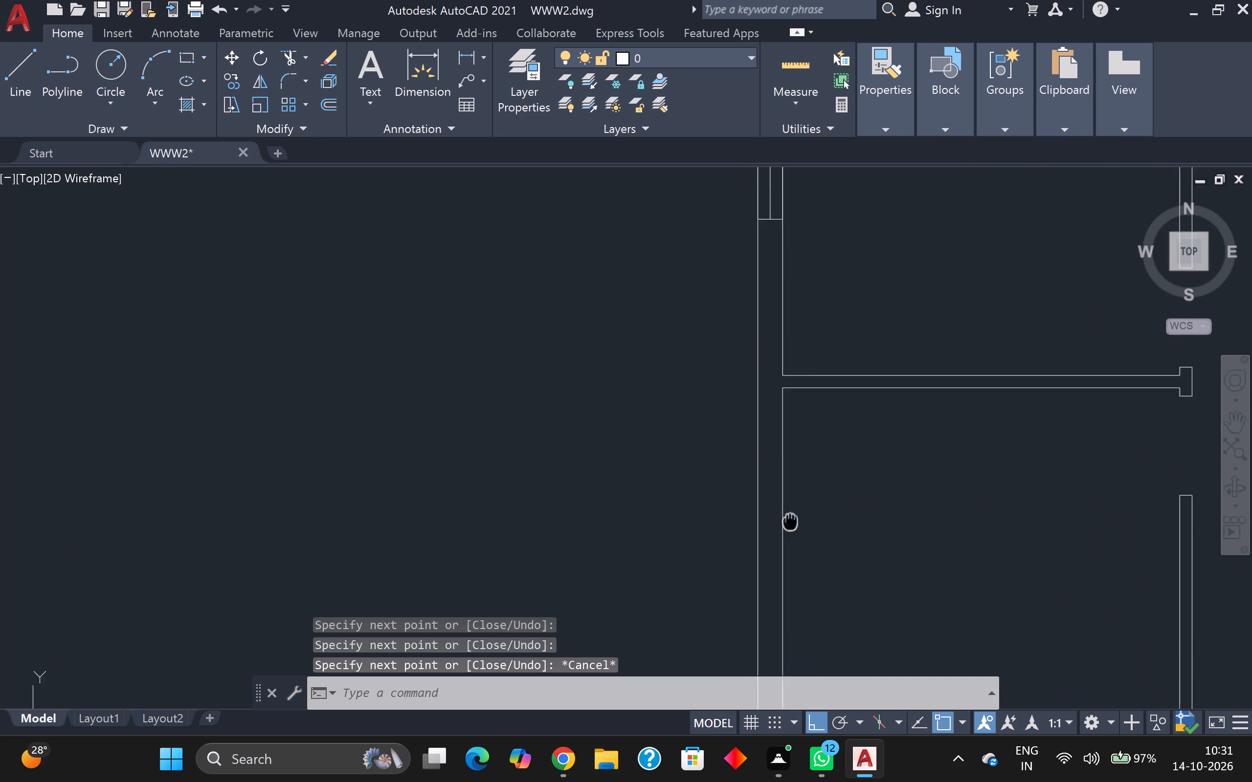
pyautogui.moveTo(800, 556); pyautogui.dragTo(813, 780, button='middle')
pyautogui.moveTo(746, 413); pyautogui.dragTo(775, 444)
pyautogui.click(859, 587)
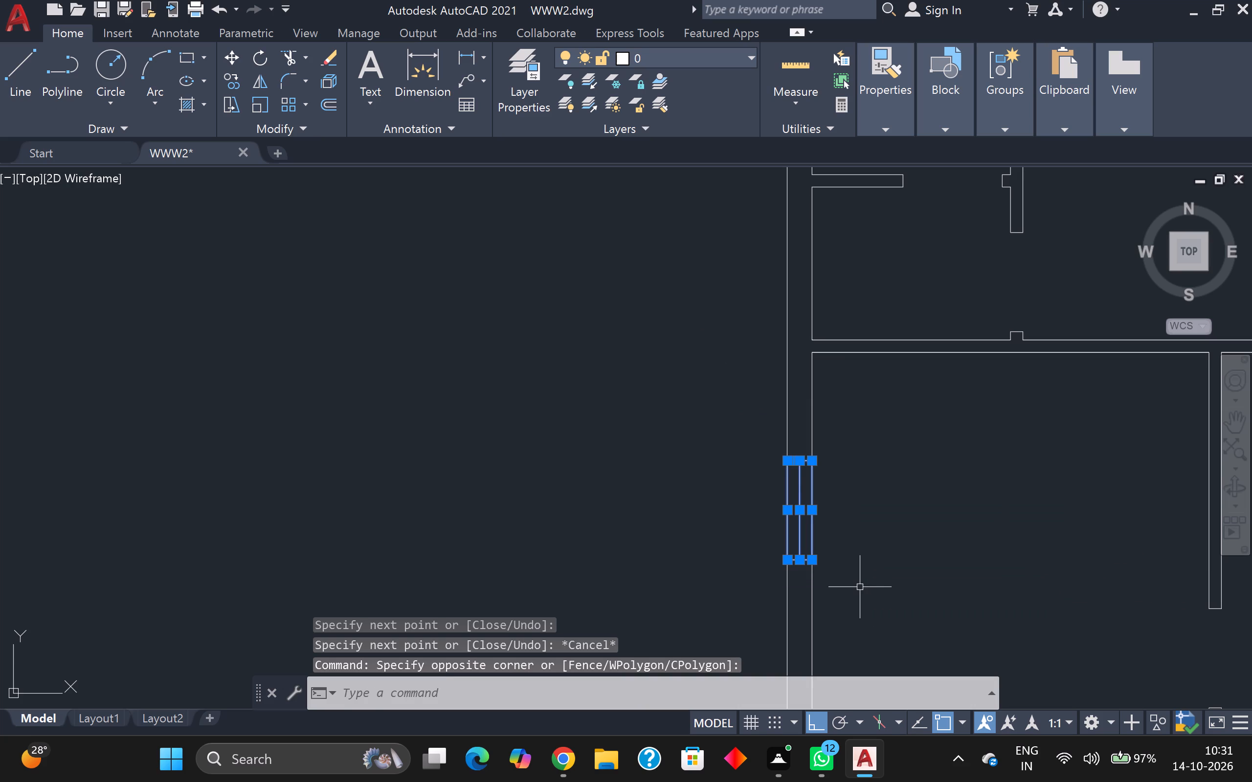
pyautogui.press('c')
pyautogui.press('o')
pyautogui.press('Return')
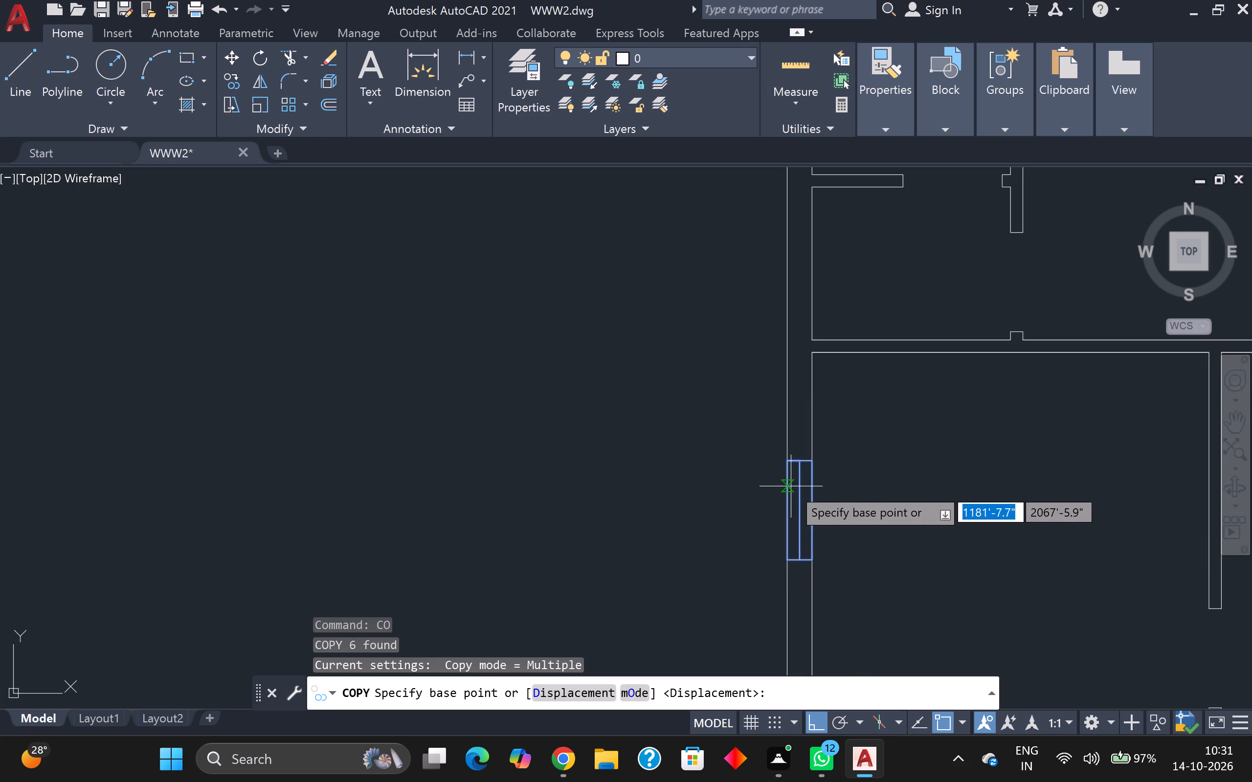
pyautogui.click(802, 510)
pyautogui.moveTo(802, 510); pyautogui.dragTo(819, 302, button='middle')
pyautogui.scroll(-1, 819, 306)
pyautogui.moveTo(840, 492); pyautogui.dragTo(850, 322, button='middle')
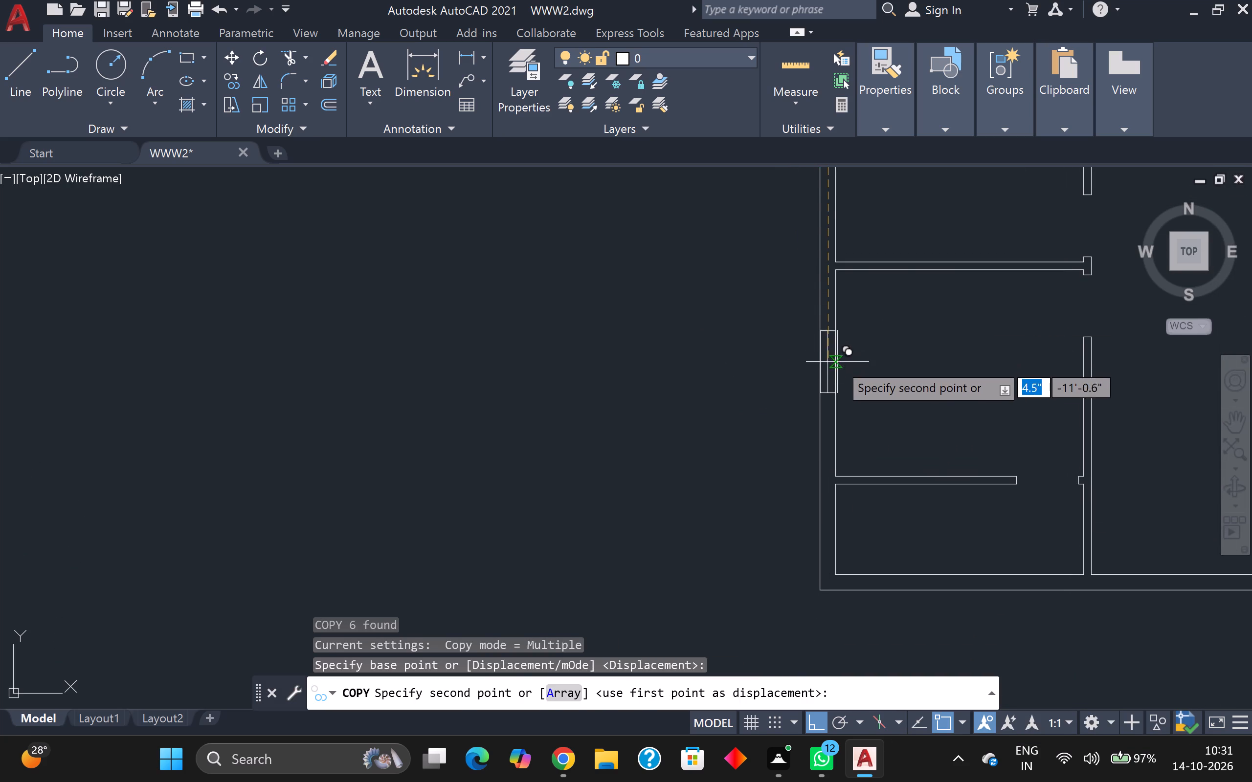
pyautogui.scroll(6, 837, 366)
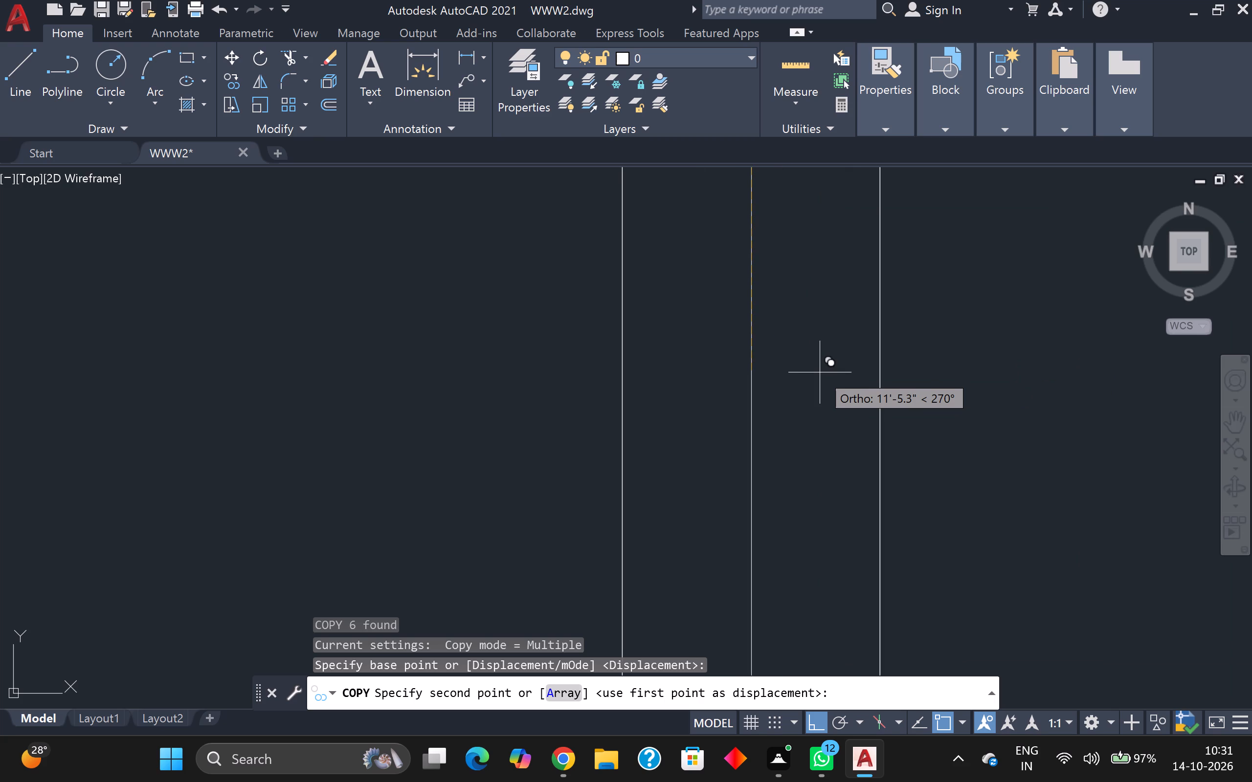
pyautogui.click(818, 399)
# Place another copy of the left-wall window about 19'-3" below the original, at the small bottom-left corner room.
pyautogui.scroll(-3, 818, 399)
pyautogui.scroll(-4, 878, 512)
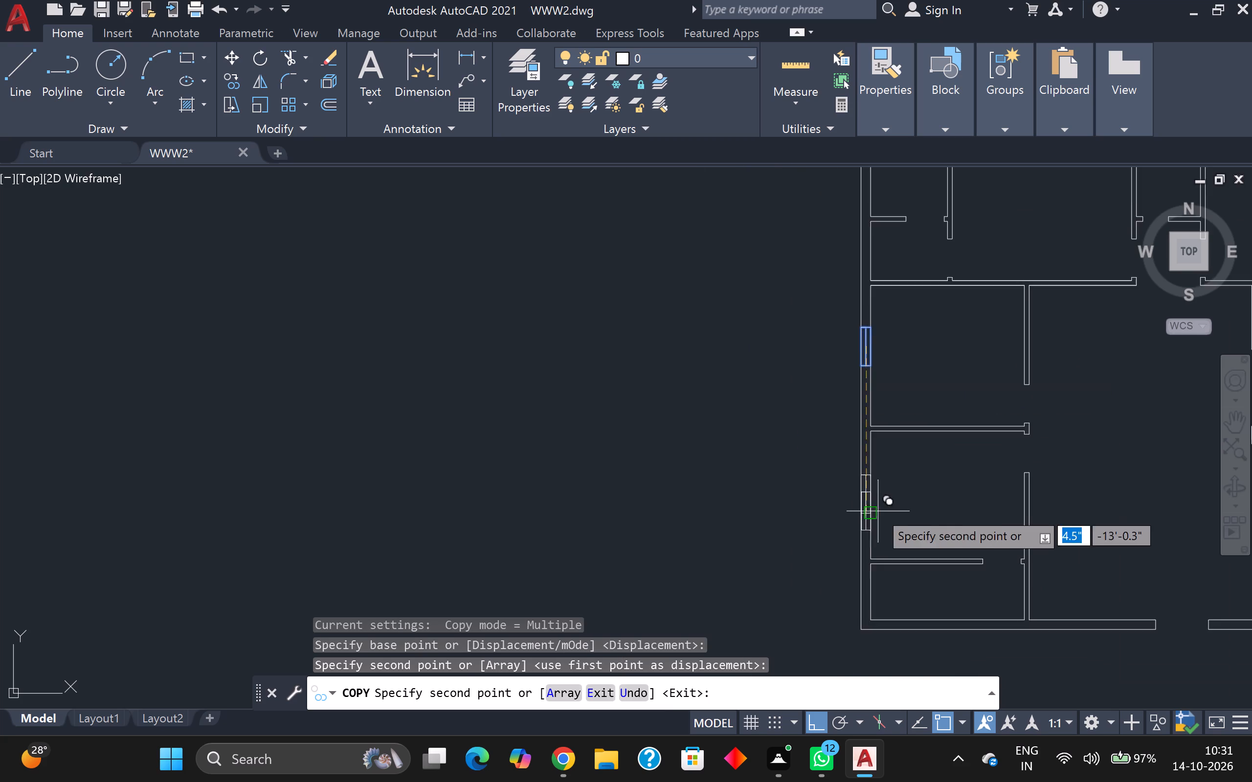
pyautogui.moveTo(873, 490); pyautogui.dragTo(893, 351, button='middle')
pyautogui.scroll(3, 881, 447)
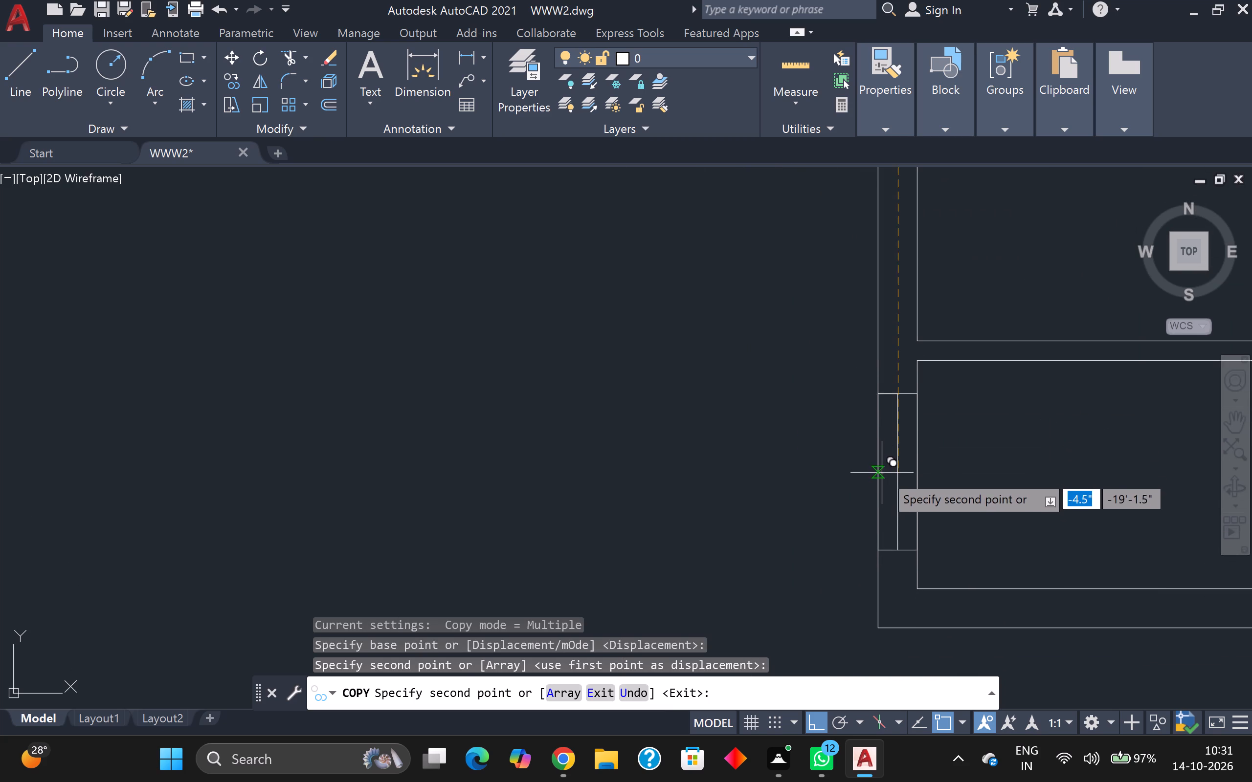
pyautogui.scroll(2, 892, 480)
pyautogui.click(892, 480)
pyautogui.scroll(-3, 891, 478)
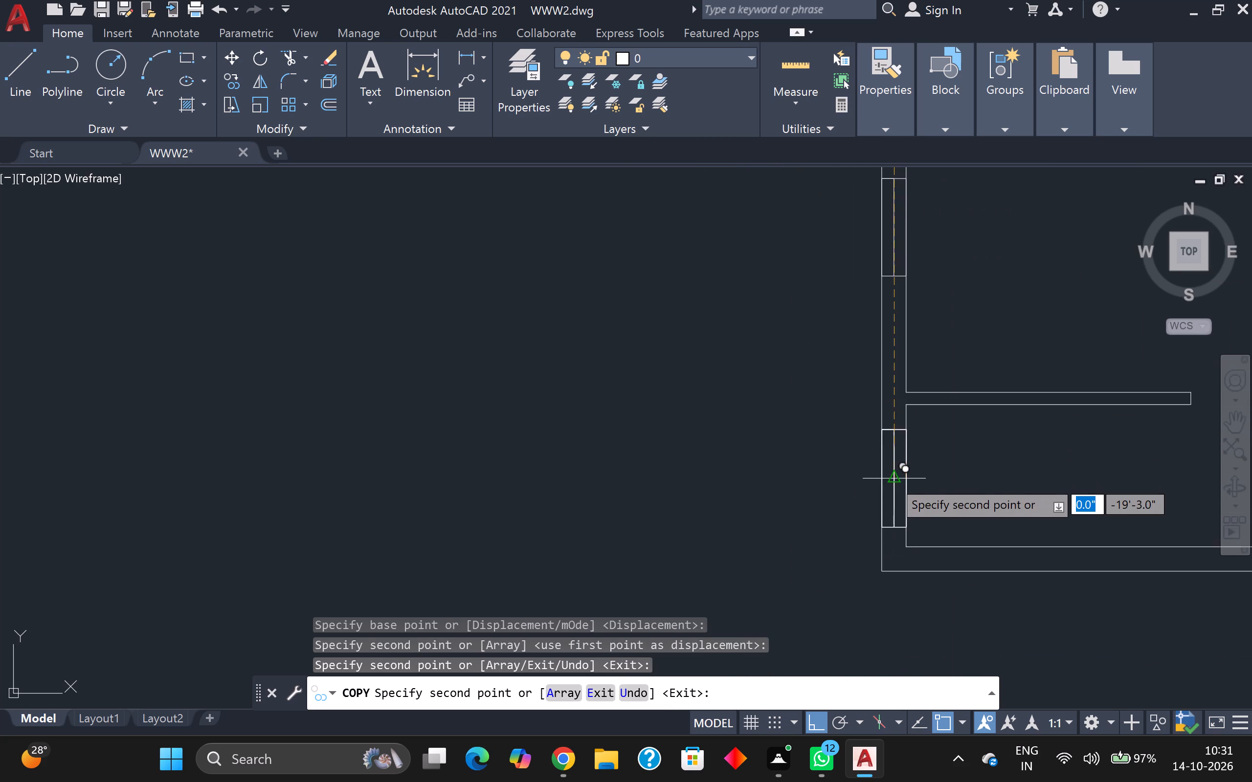
pyautogui.scroll(-3, 891, 478)
pyautogui.scroll(4, 898, 505)
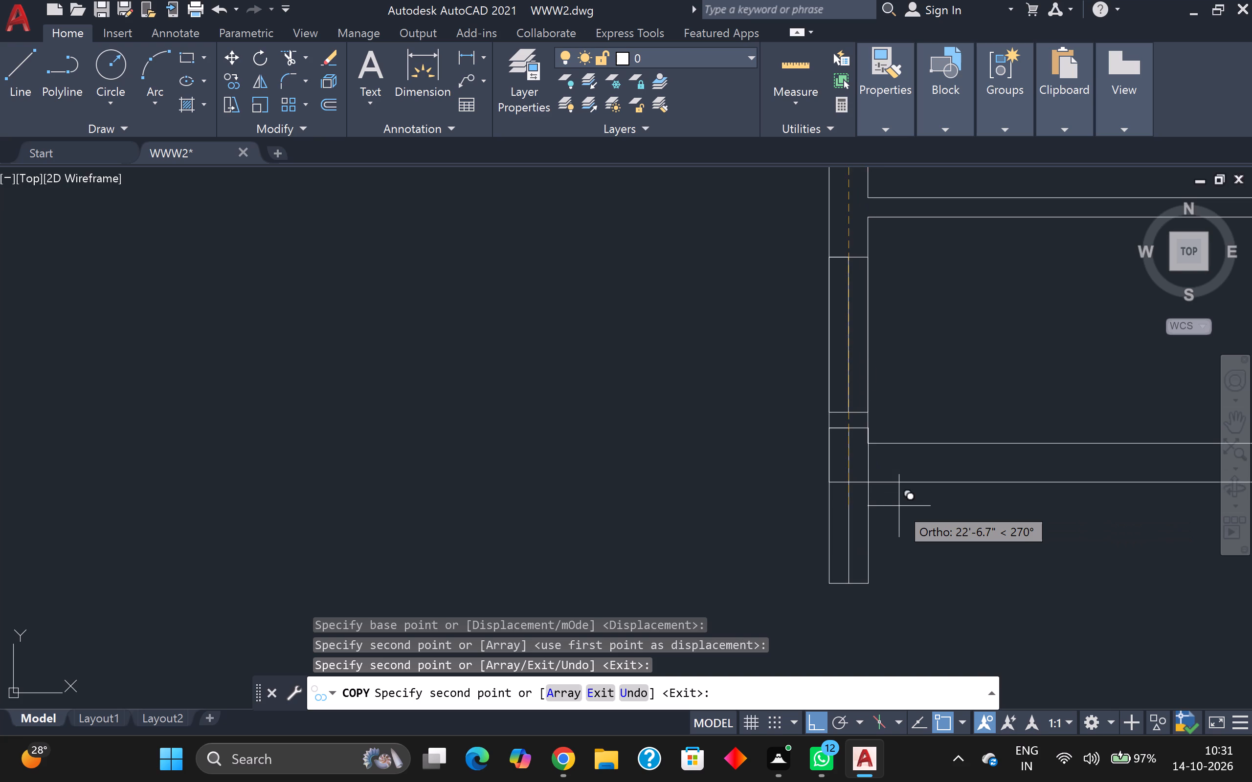
pyautogui.press('Escape')
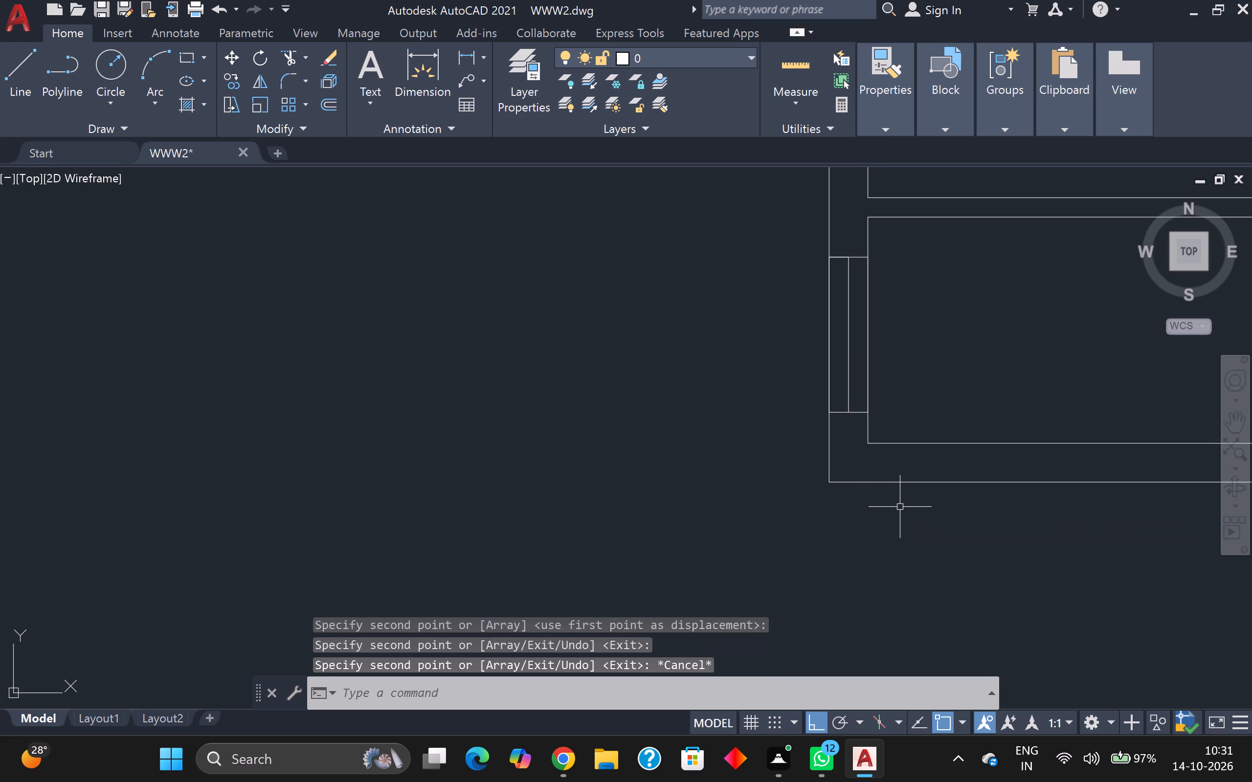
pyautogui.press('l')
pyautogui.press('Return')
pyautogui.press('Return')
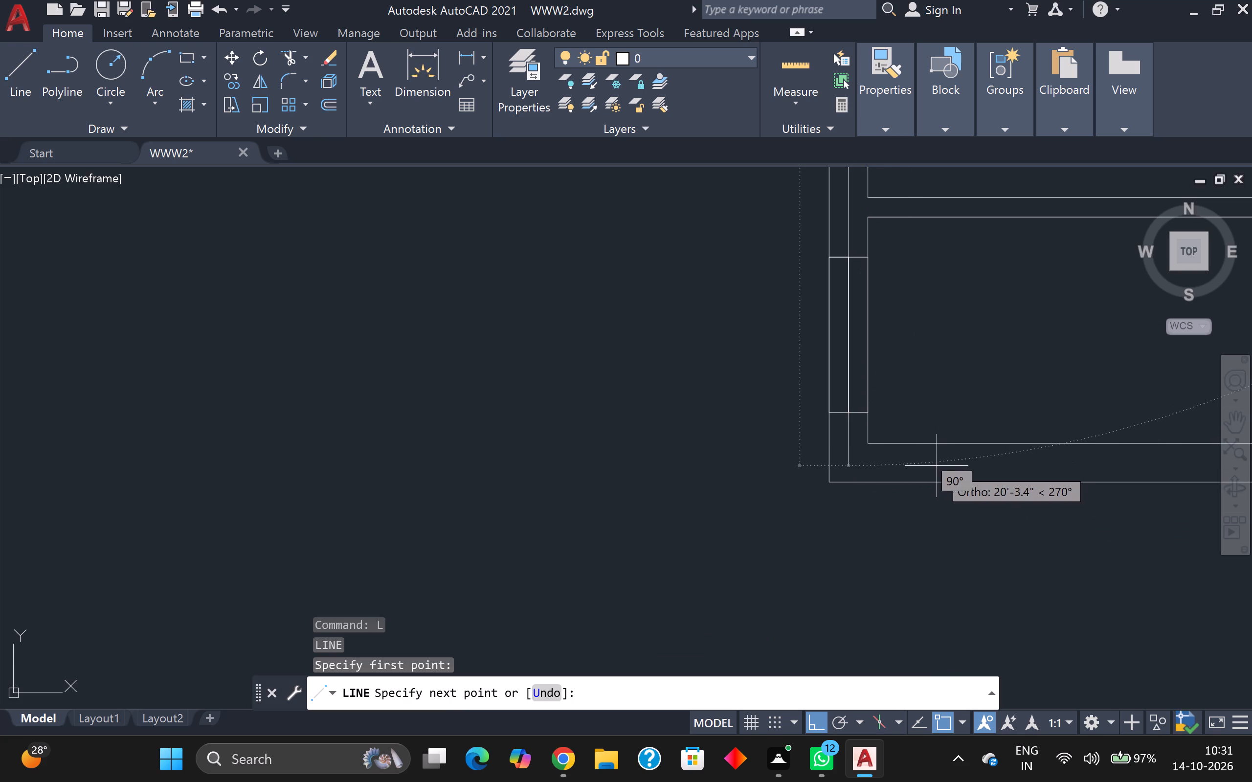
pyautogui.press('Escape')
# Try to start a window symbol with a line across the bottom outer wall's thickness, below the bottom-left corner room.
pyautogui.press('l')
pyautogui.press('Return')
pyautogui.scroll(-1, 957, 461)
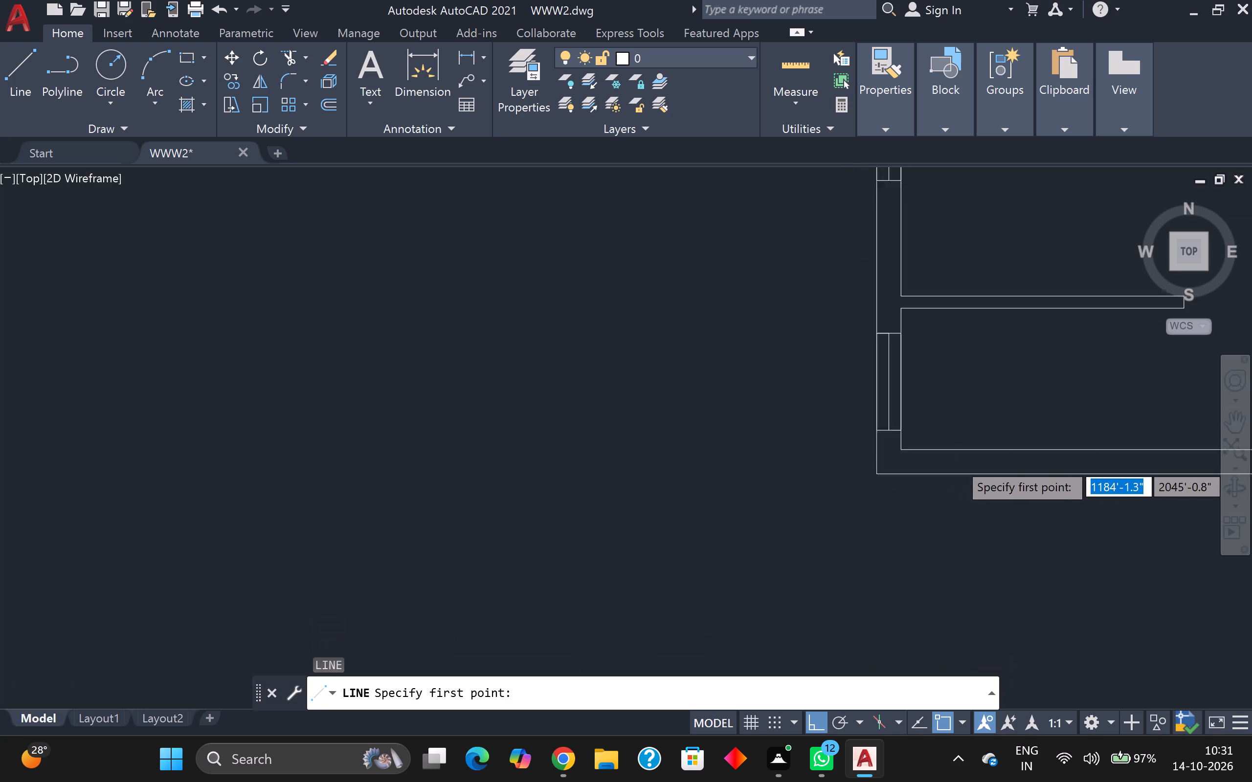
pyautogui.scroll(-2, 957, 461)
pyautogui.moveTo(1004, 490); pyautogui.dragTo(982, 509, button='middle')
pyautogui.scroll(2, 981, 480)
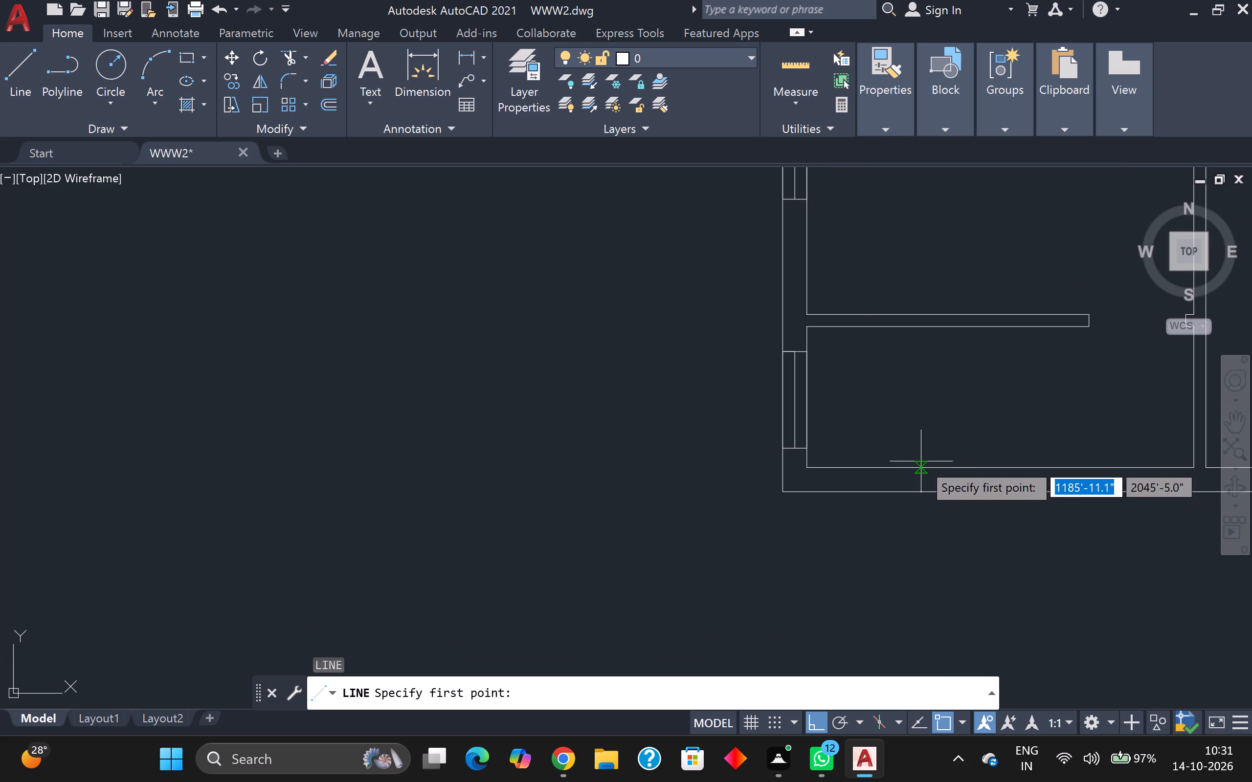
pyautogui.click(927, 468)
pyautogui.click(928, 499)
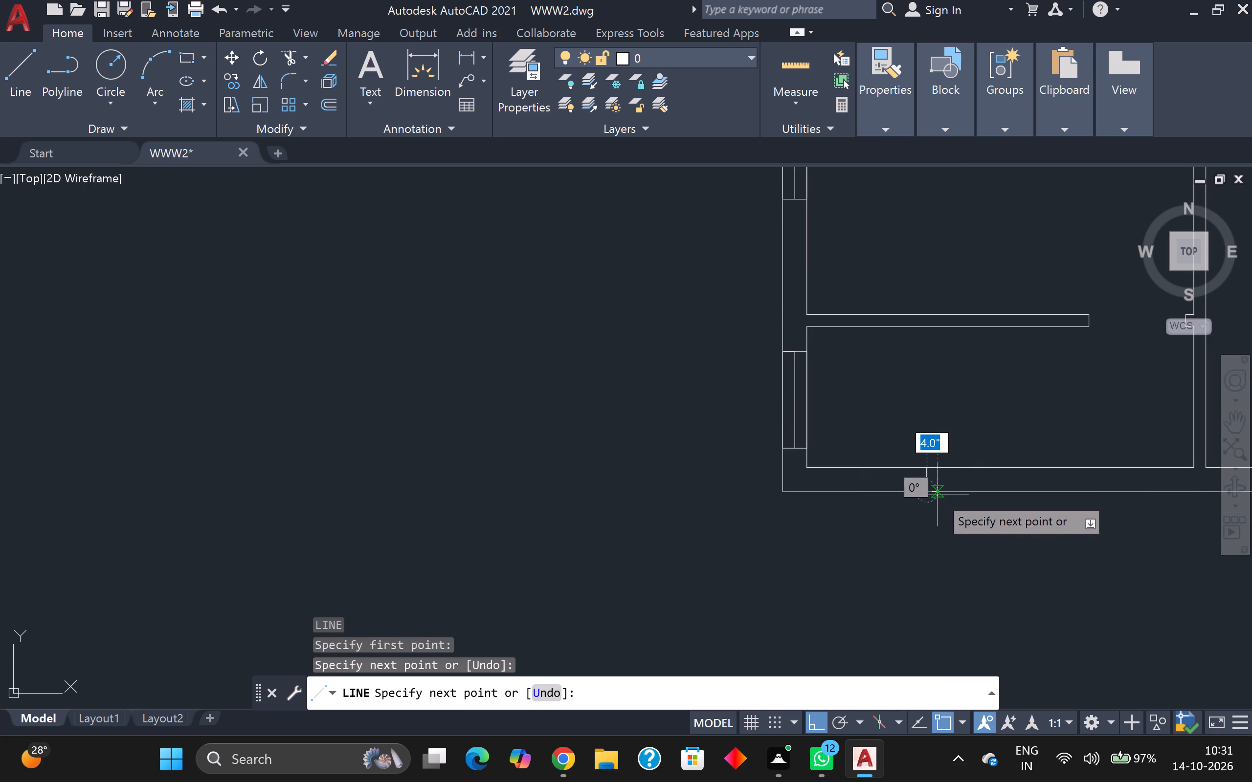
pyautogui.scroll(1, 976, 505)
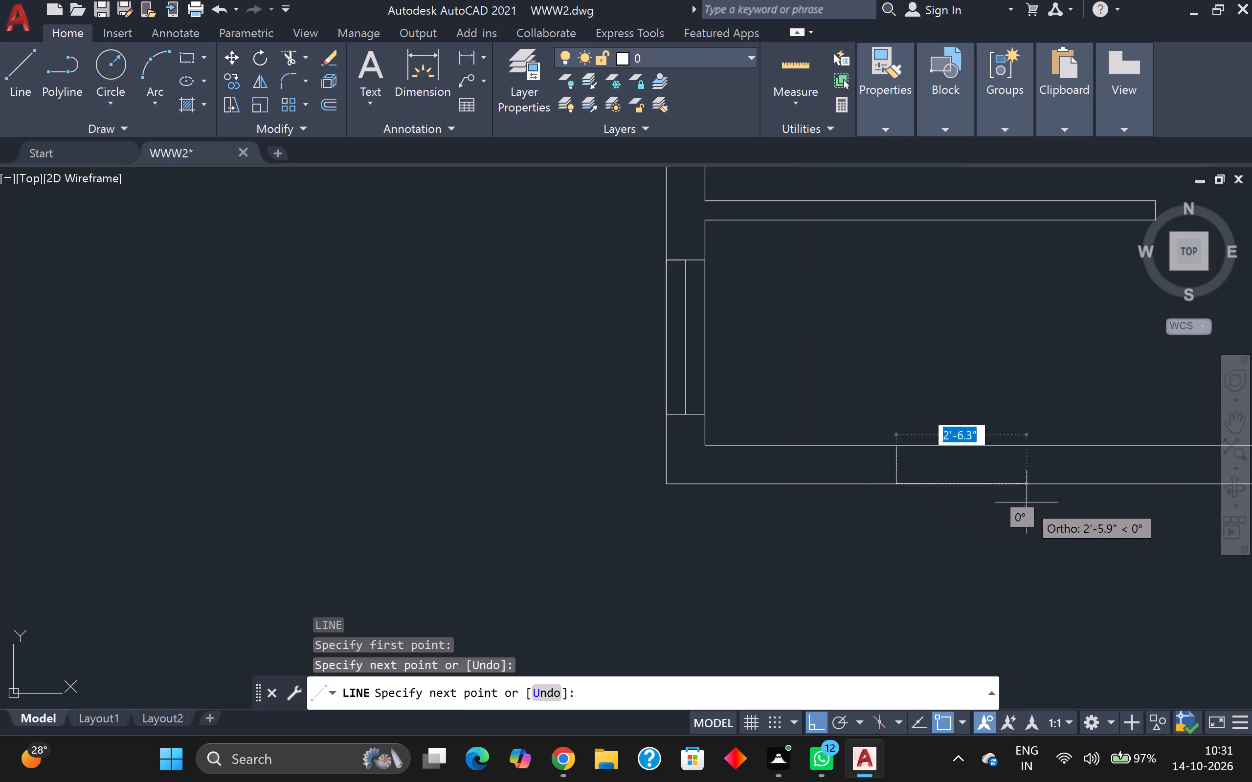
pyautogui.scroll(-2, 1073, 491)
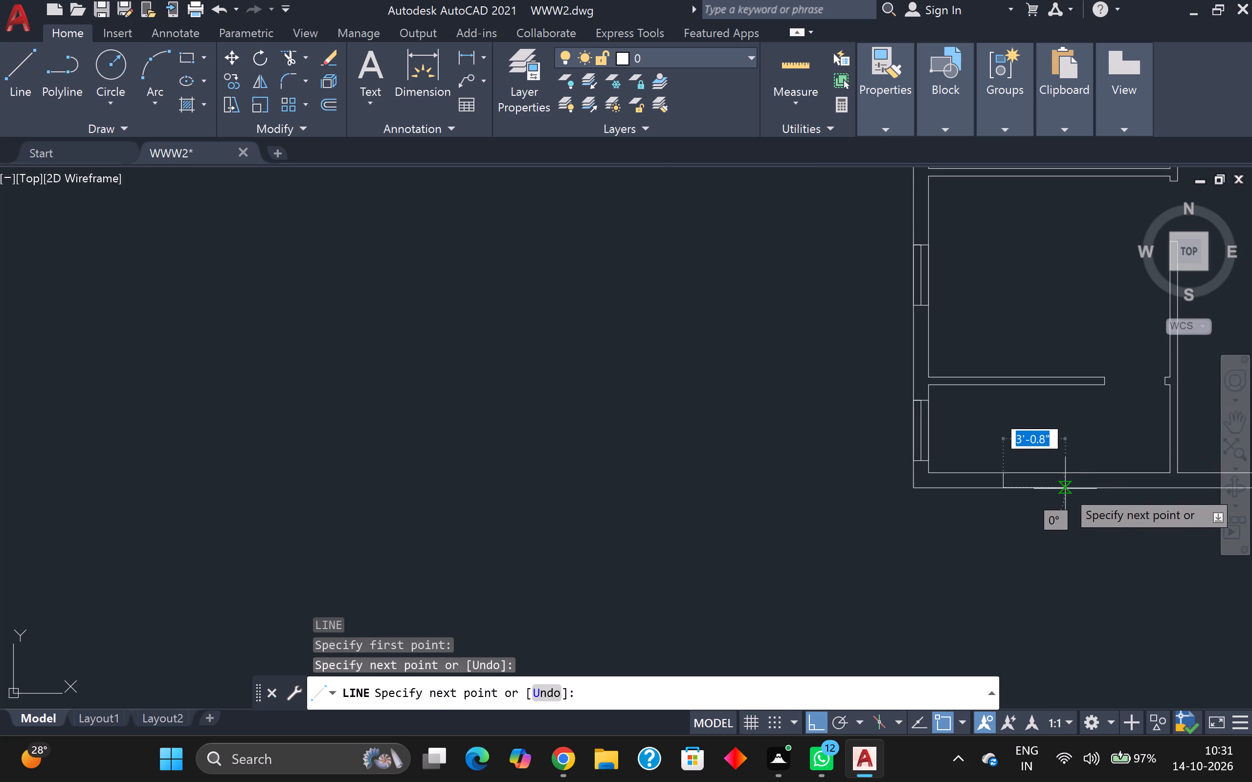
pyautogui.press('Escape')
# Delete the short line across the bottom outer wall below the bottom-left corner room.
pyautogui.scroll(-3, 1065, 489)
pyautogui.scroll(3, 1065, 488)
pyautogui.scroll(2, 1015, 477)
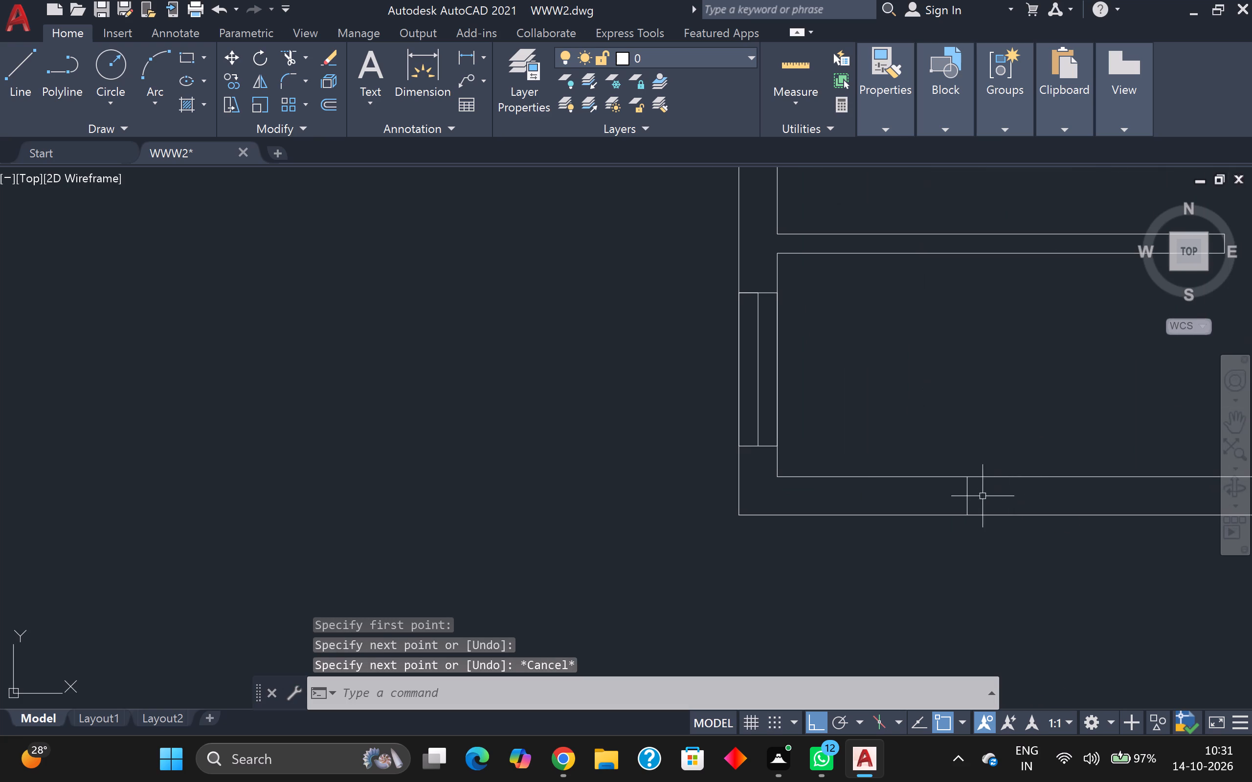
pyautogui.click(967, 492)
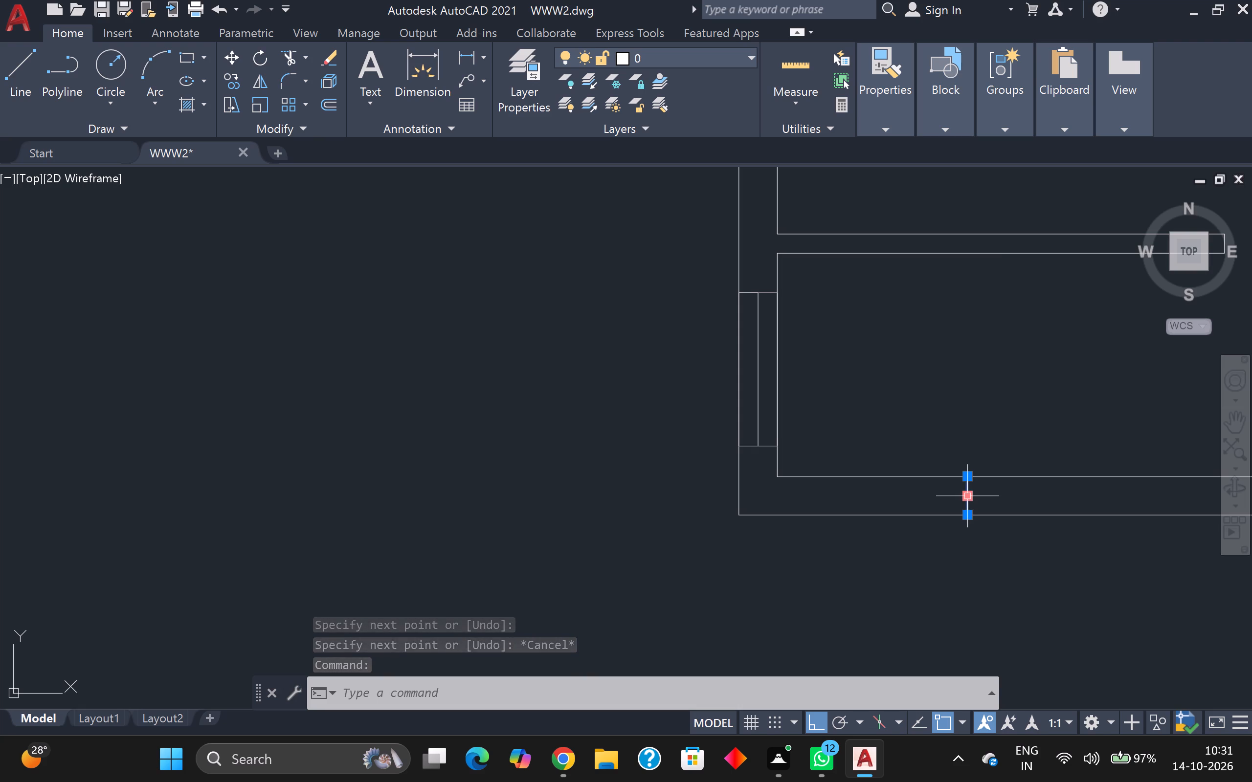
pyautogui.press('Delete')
# Draw a 4' long window symbol with a centre line across the bottom outer wall's thickness, between the bottom-left room's partition and the entrance opening.
pyautogui.scroll(-4, 967, 491)
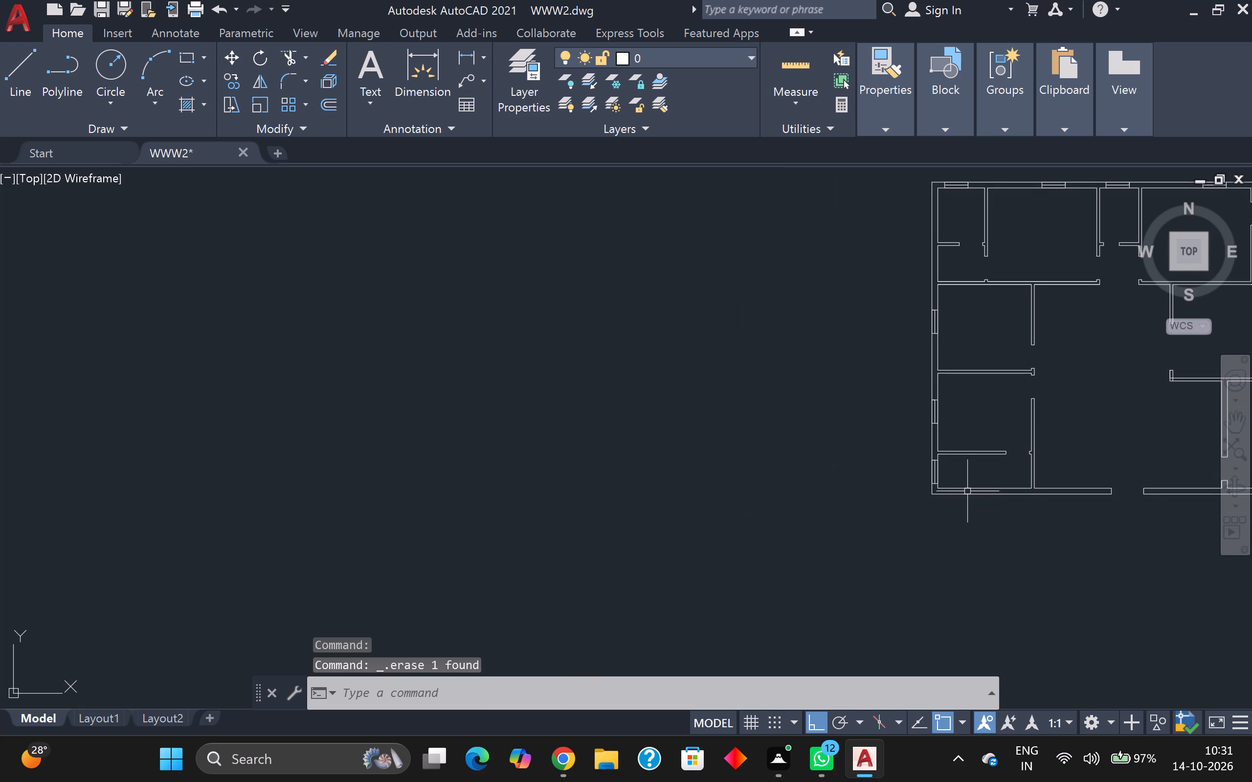
pyautogui.moveTo(987, 472); pyautogui.dragTo(761, 465, button='middle')
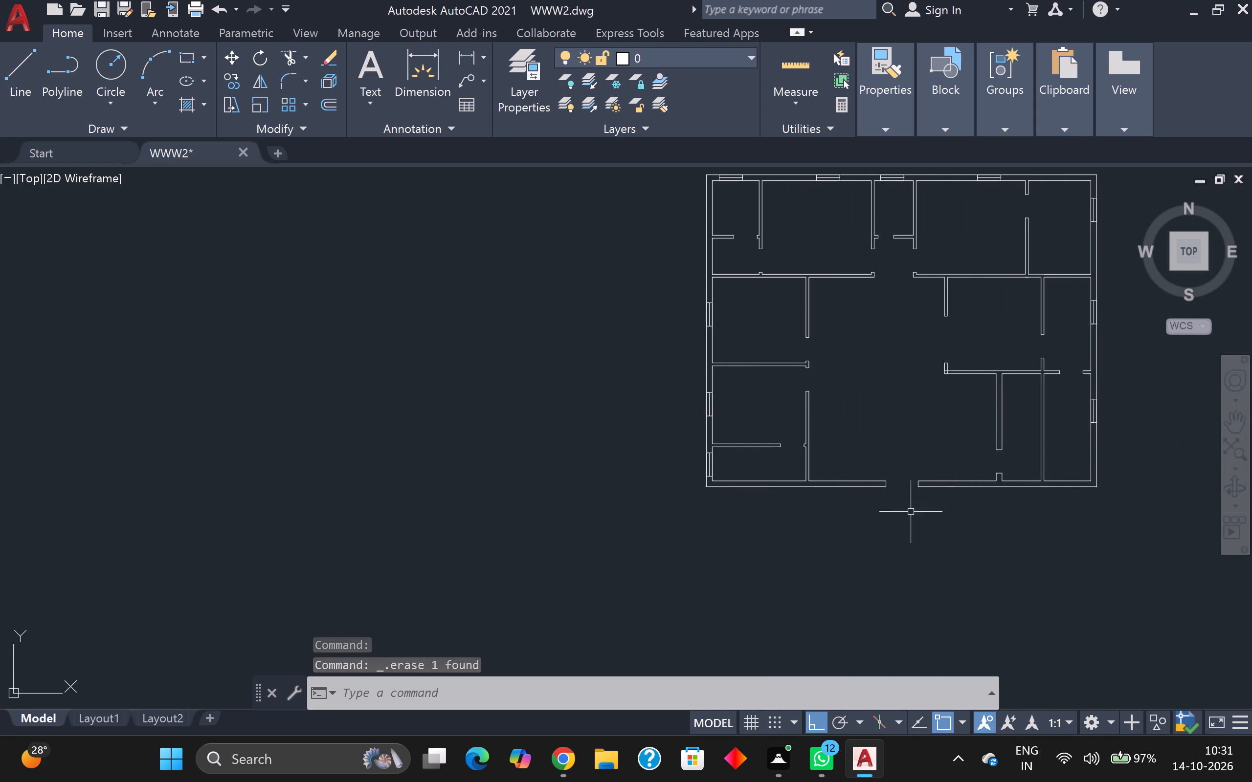
pyautogui.scroll(5, 853, 505)
pyautogui.scroll(-3, 830, 491)
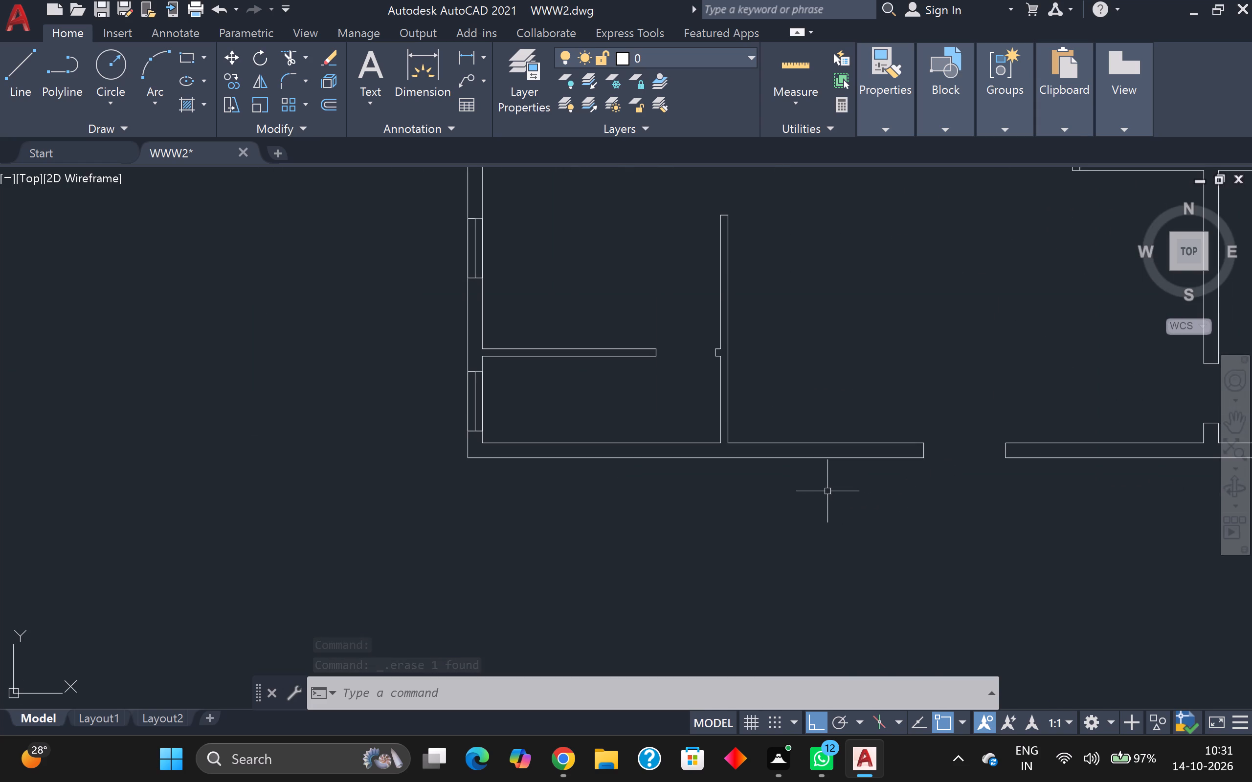
pyautogui.press('l')
pyautogui.press('Return')
pyautogui.scroll(2, 769, 468)
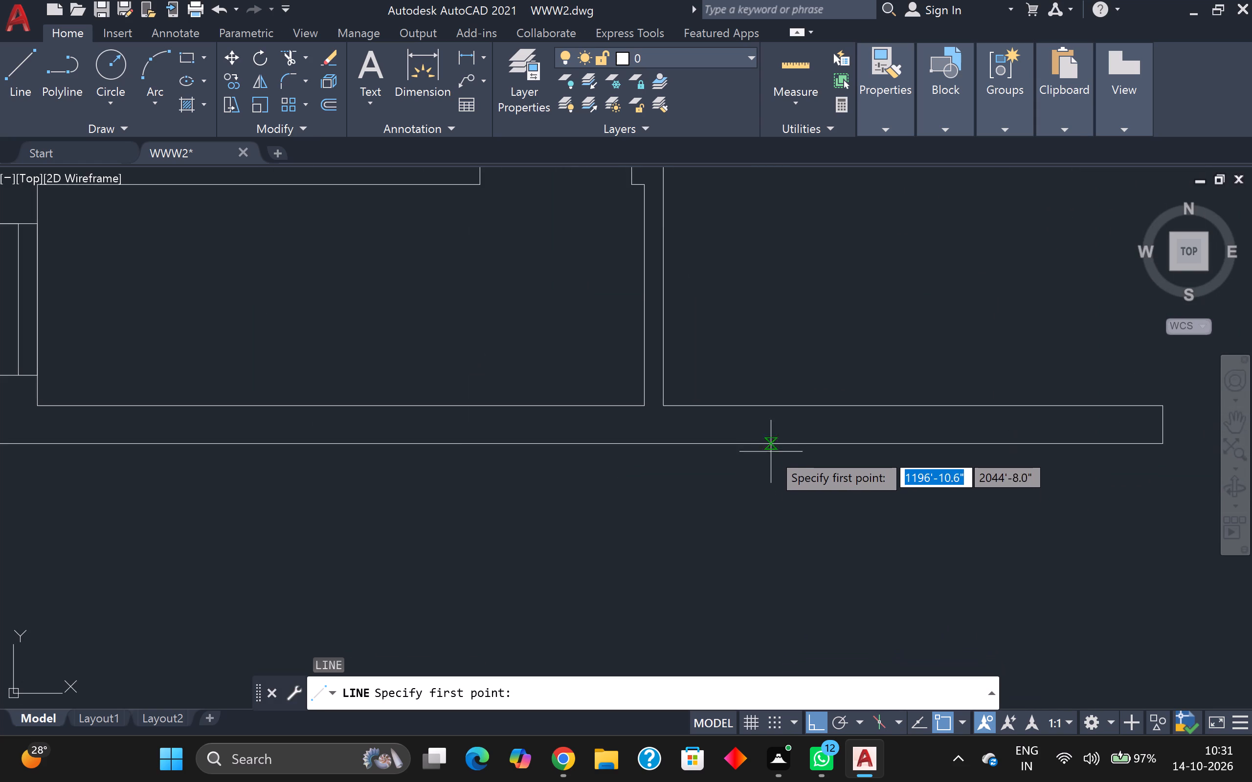
pyautogui.click(764, 407)
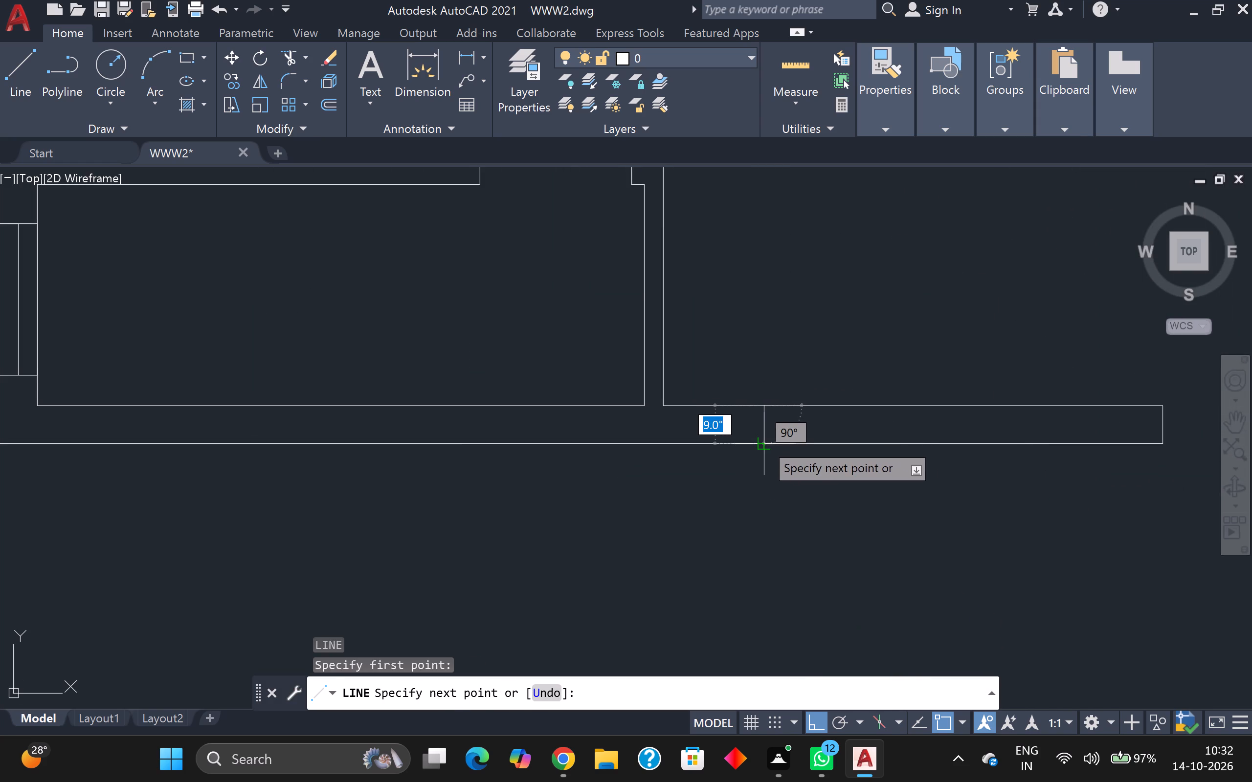
pyautogui.click(764, 442)
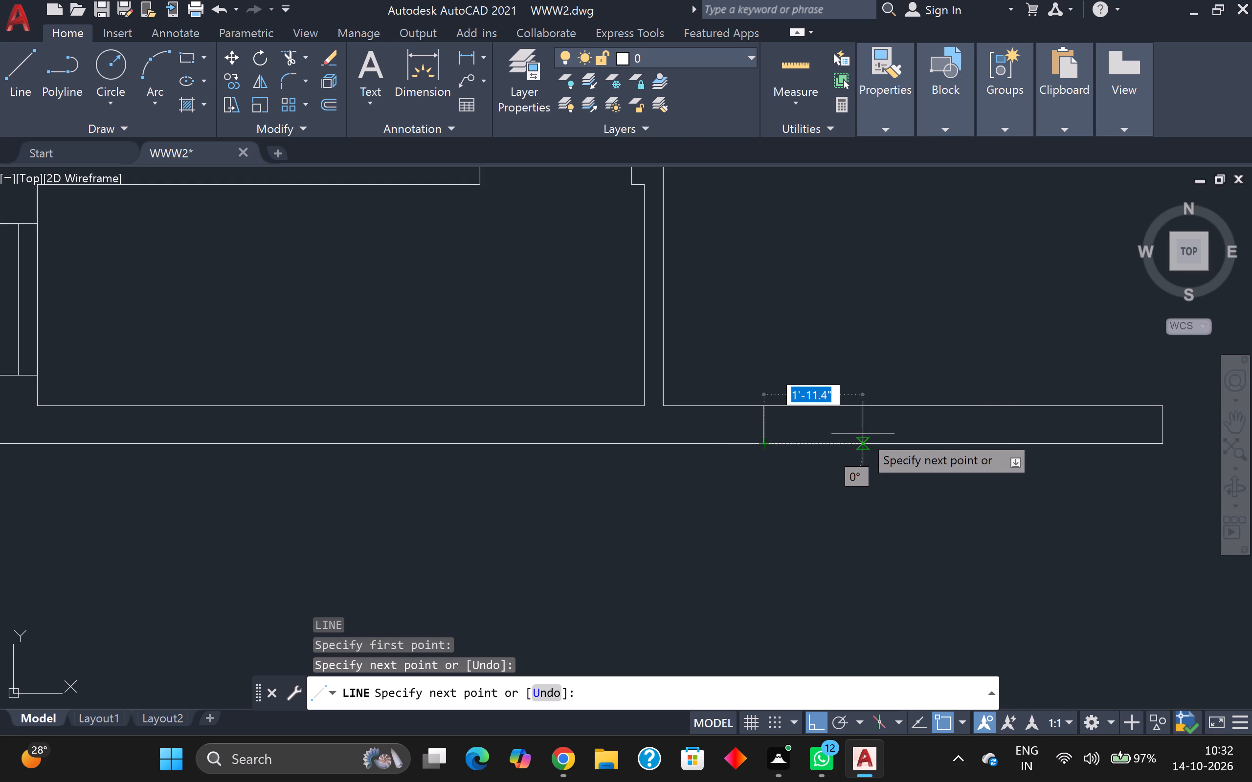
pyautogui.write("4'")
pyautogui.press('Return')
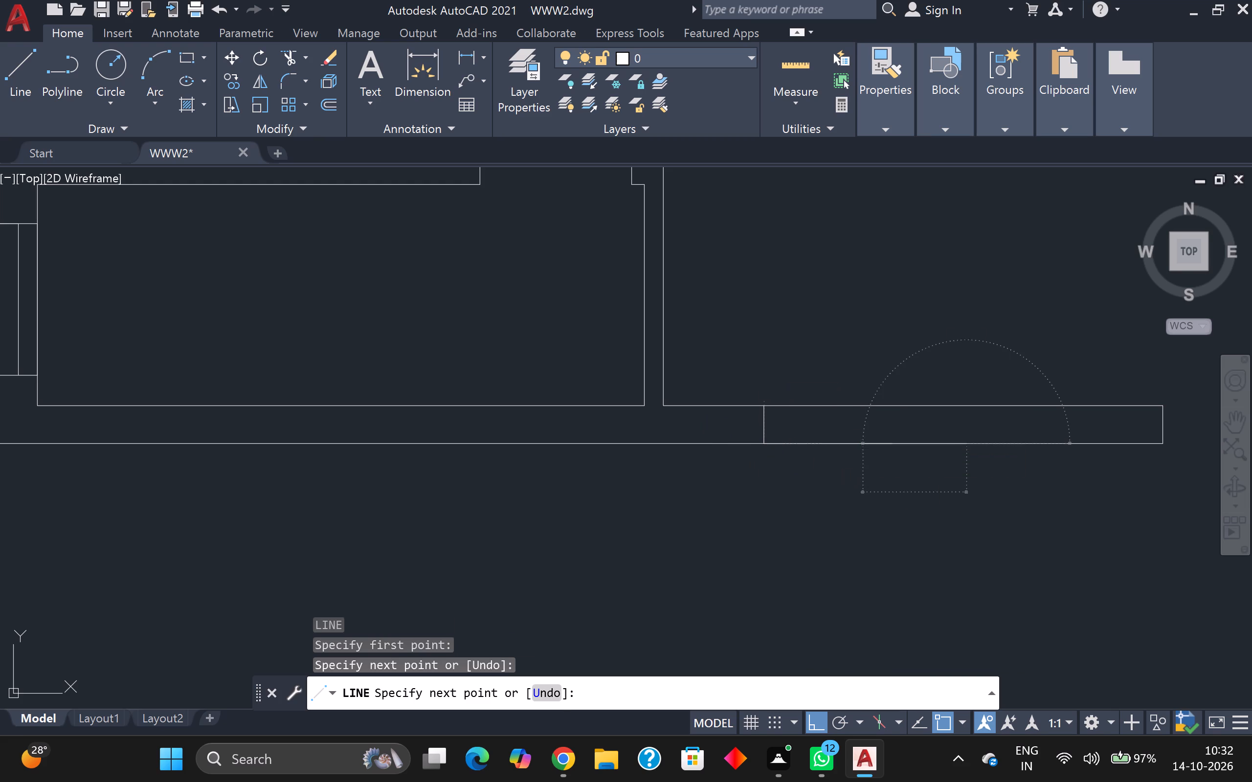
pyautogui.scroll(3, 972, 397)
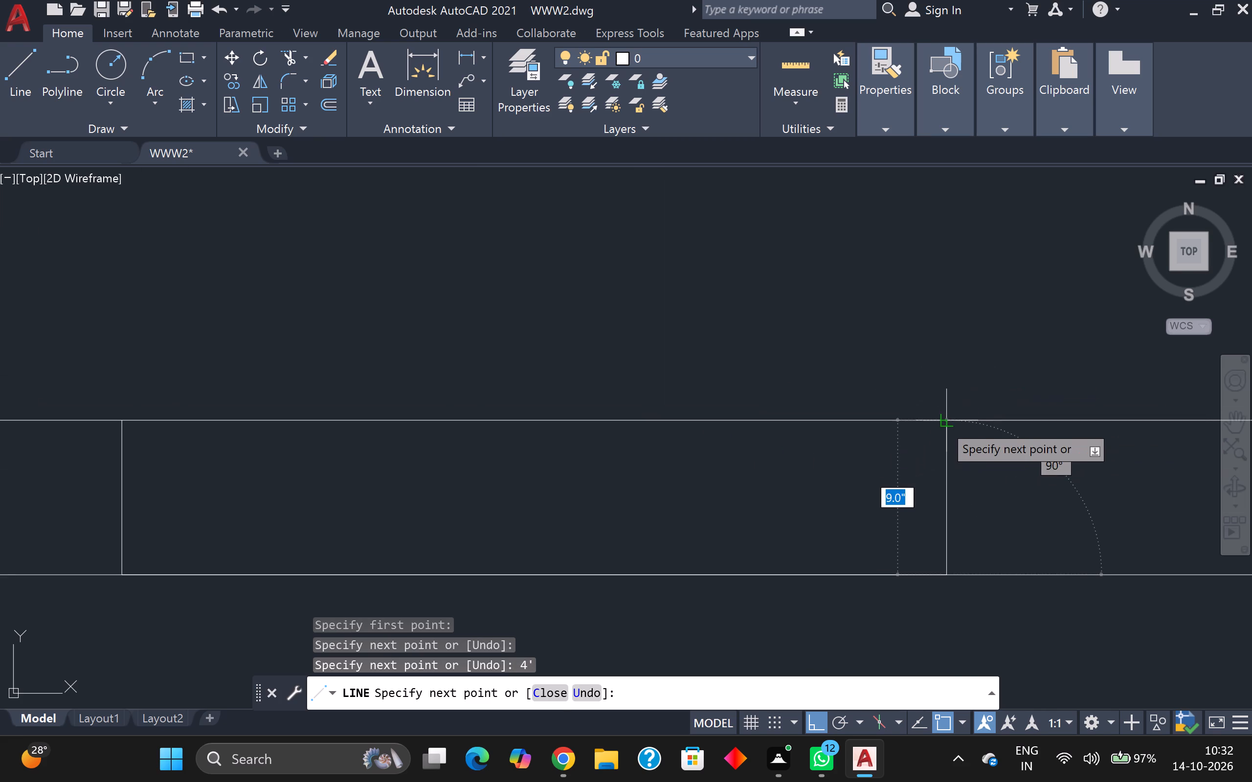
pyautogui.click(943, 422)
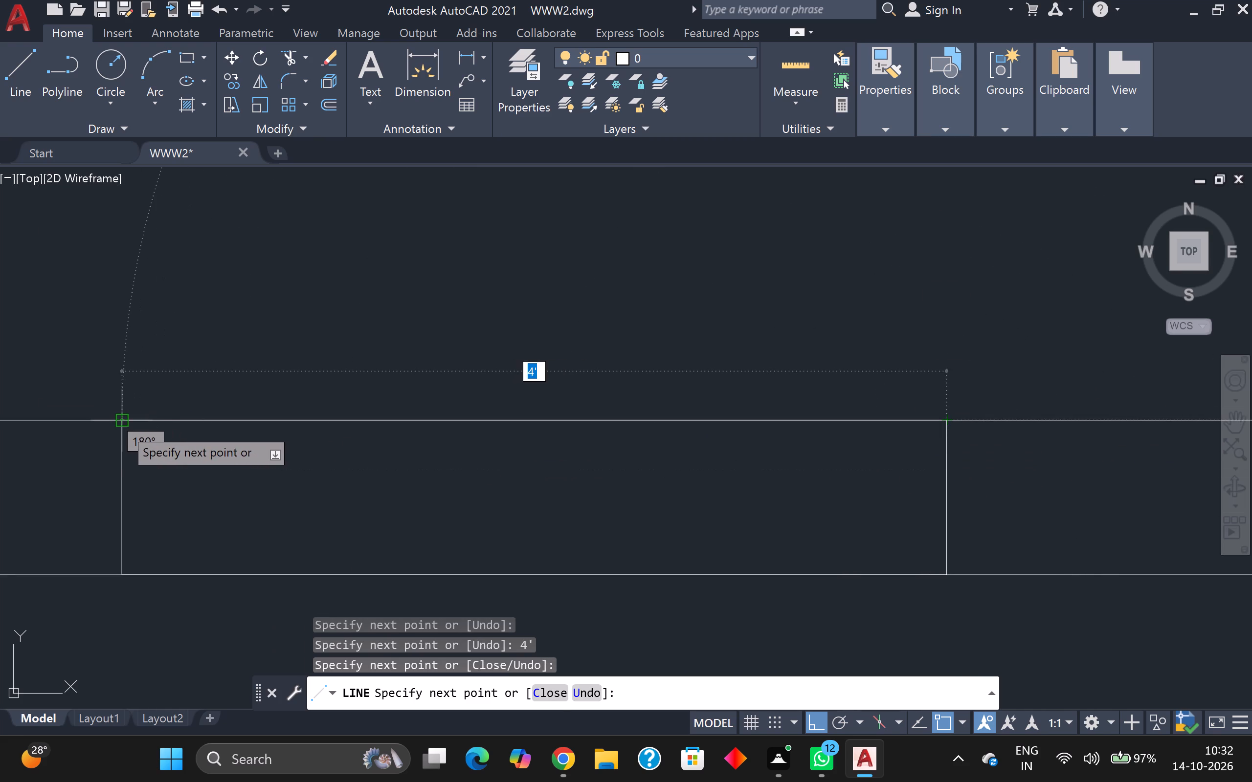
pyautogui.click(122, 426)
pyautogui.click(122, 498)
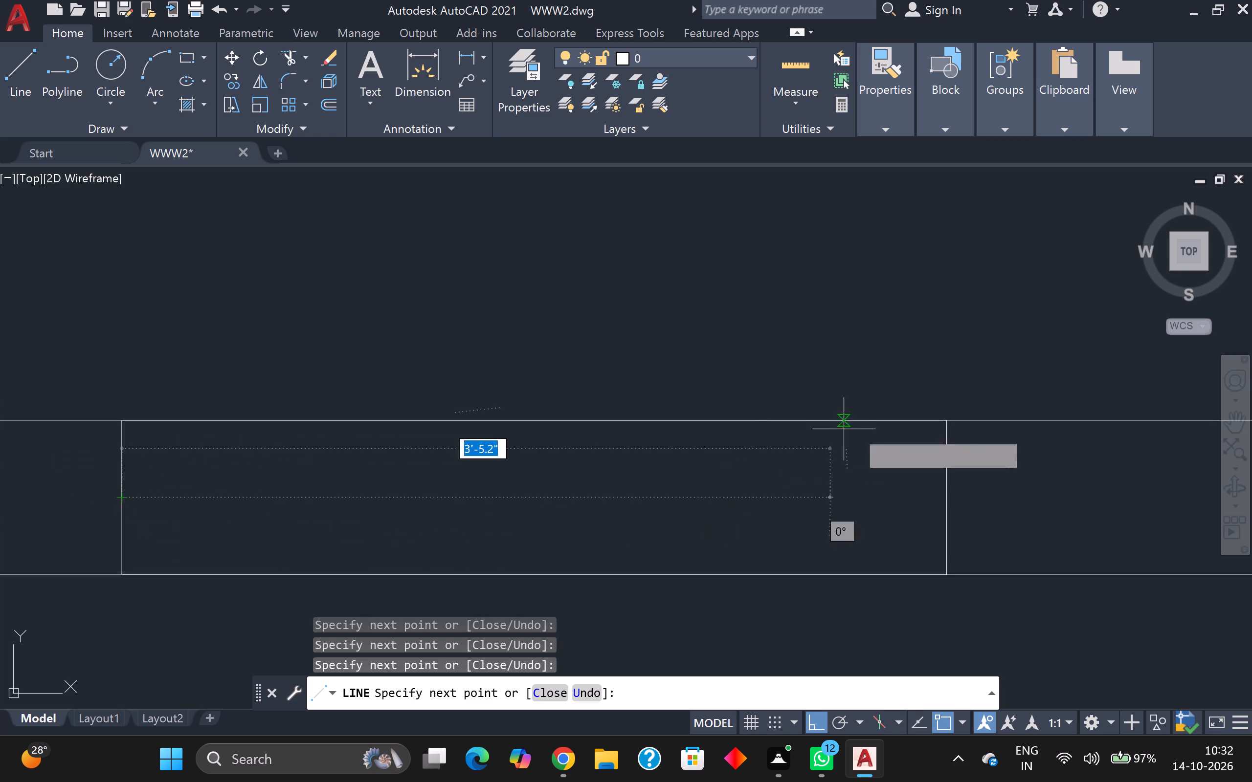
pyautogui.click(952, 498)
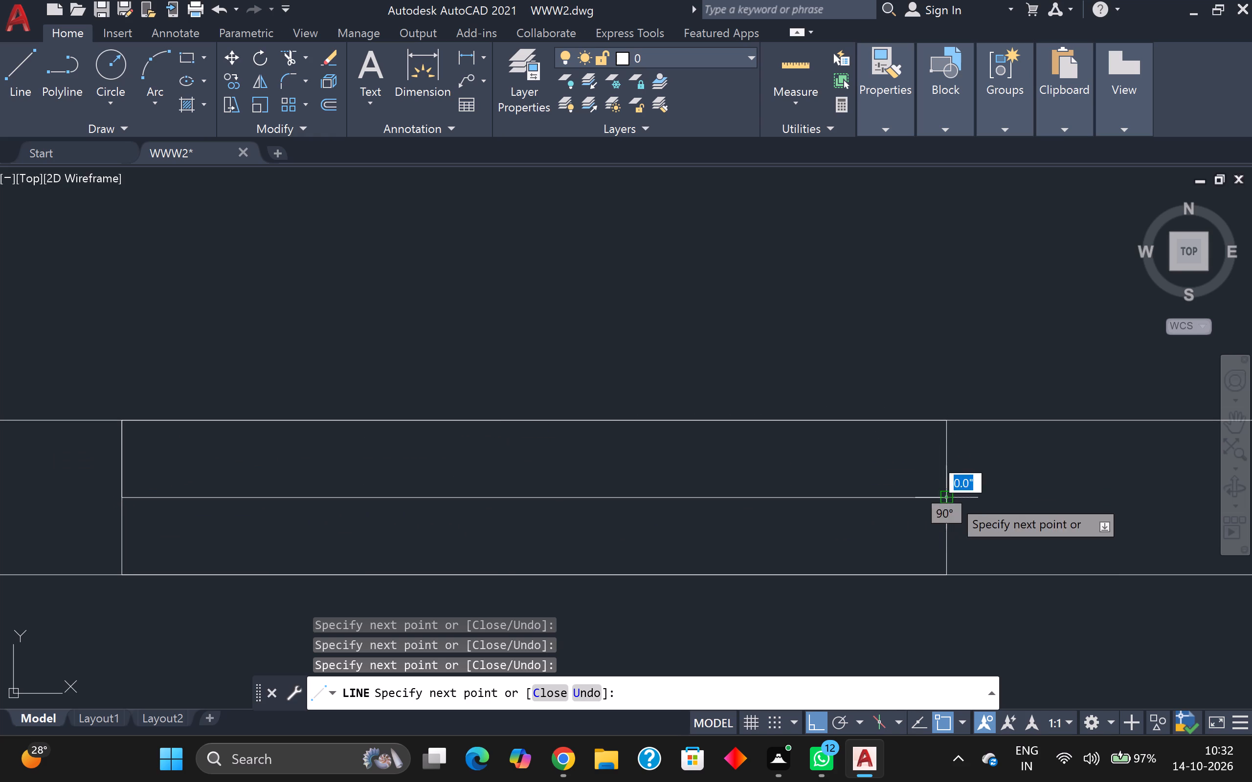
pyautogui.scroll(-4, 987, 437)
pyautogui.press('Escape')
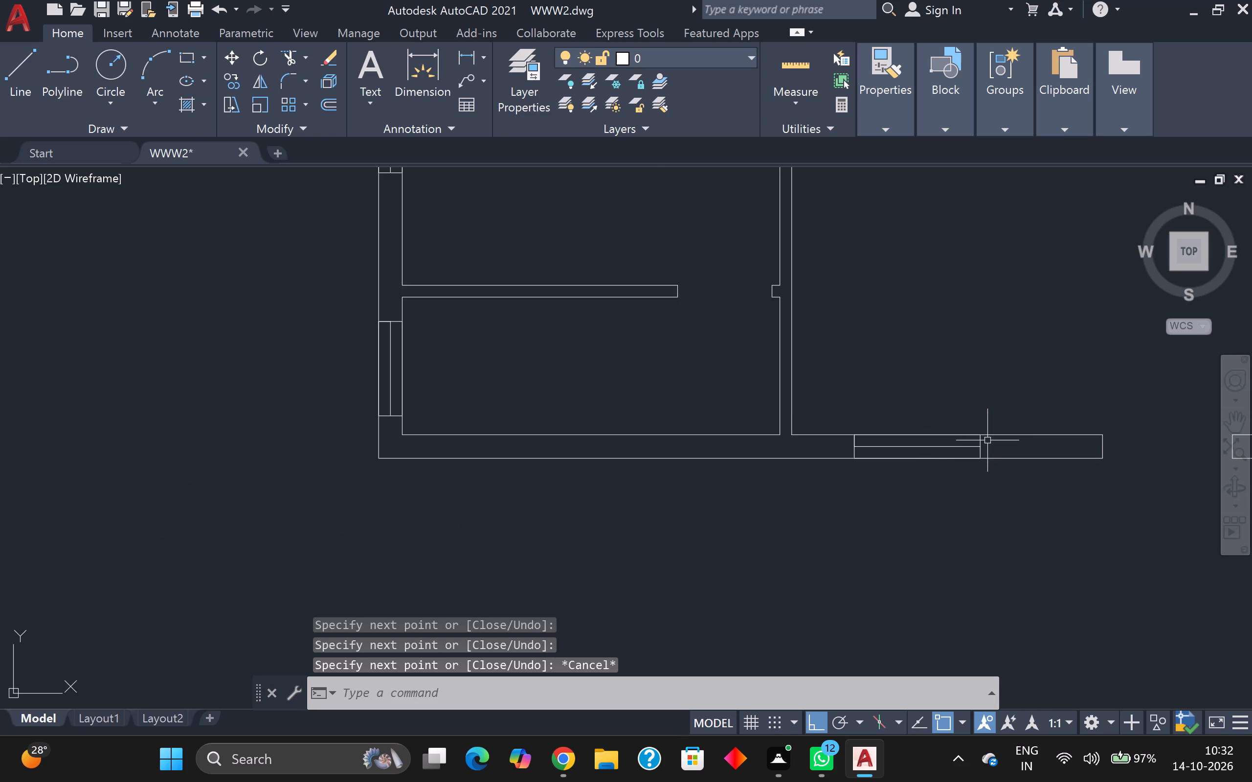
# Draw a 4' long window symbol with a centre line across the bottom outer wall's thickness, between the entrance opening and the short partition stub.
pyautogui.scroll(-2, 987, 440)
pyautogui.moveTo(1089, 491); pyautogui.dragTo(820, 514, button='middle')
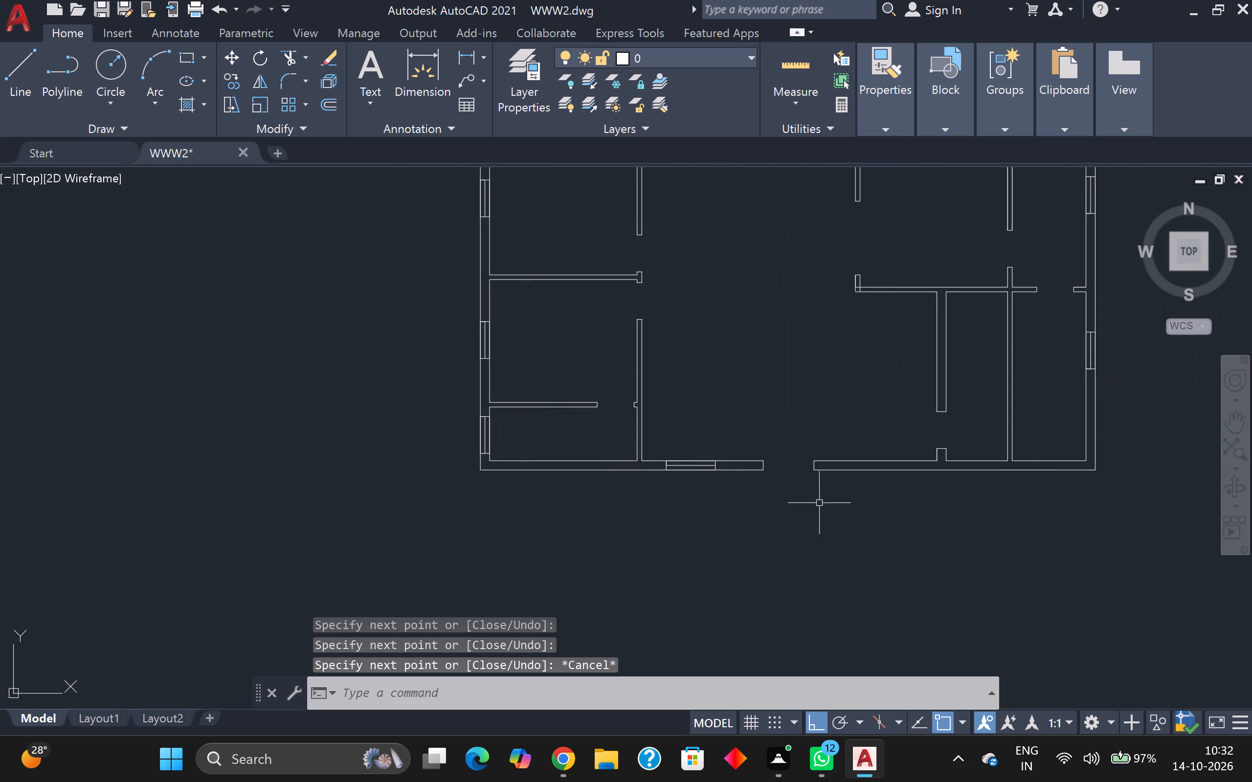
pyautogui.scroll(3, 939, 456)
pyautogui.press('l')
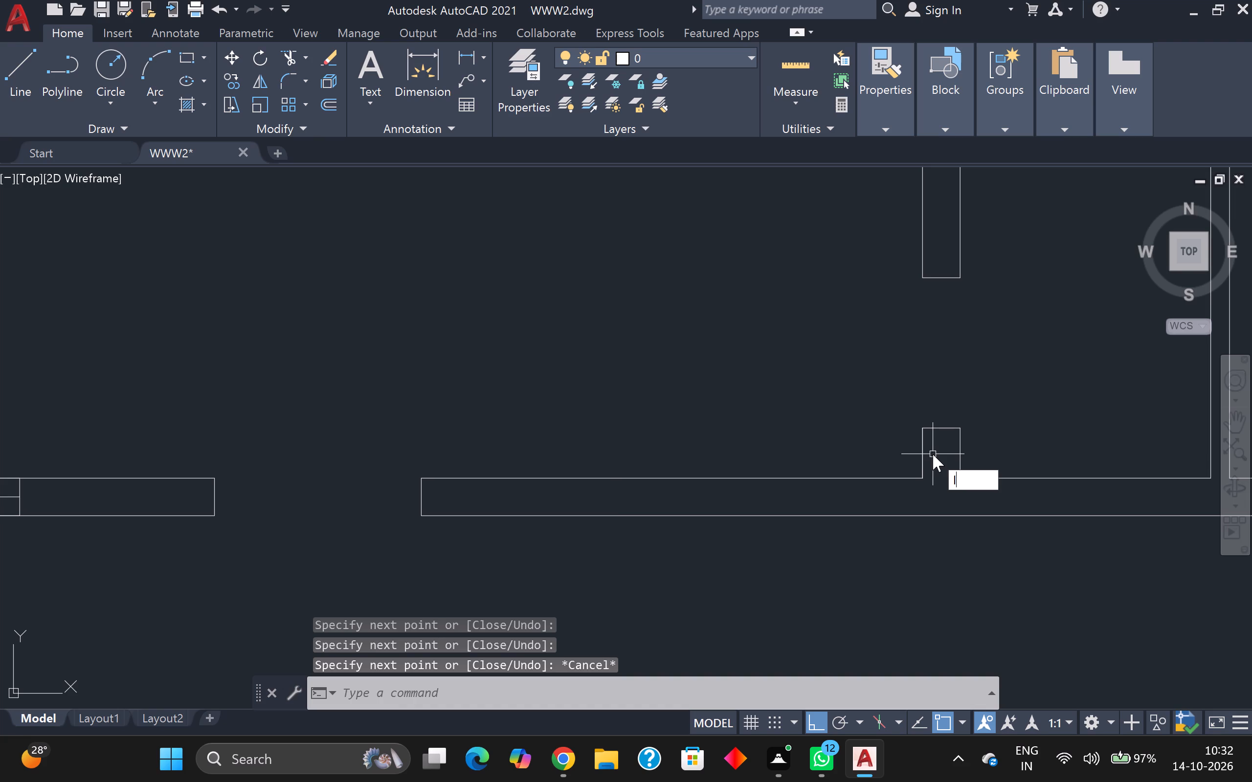
pyautogui.press('Return')
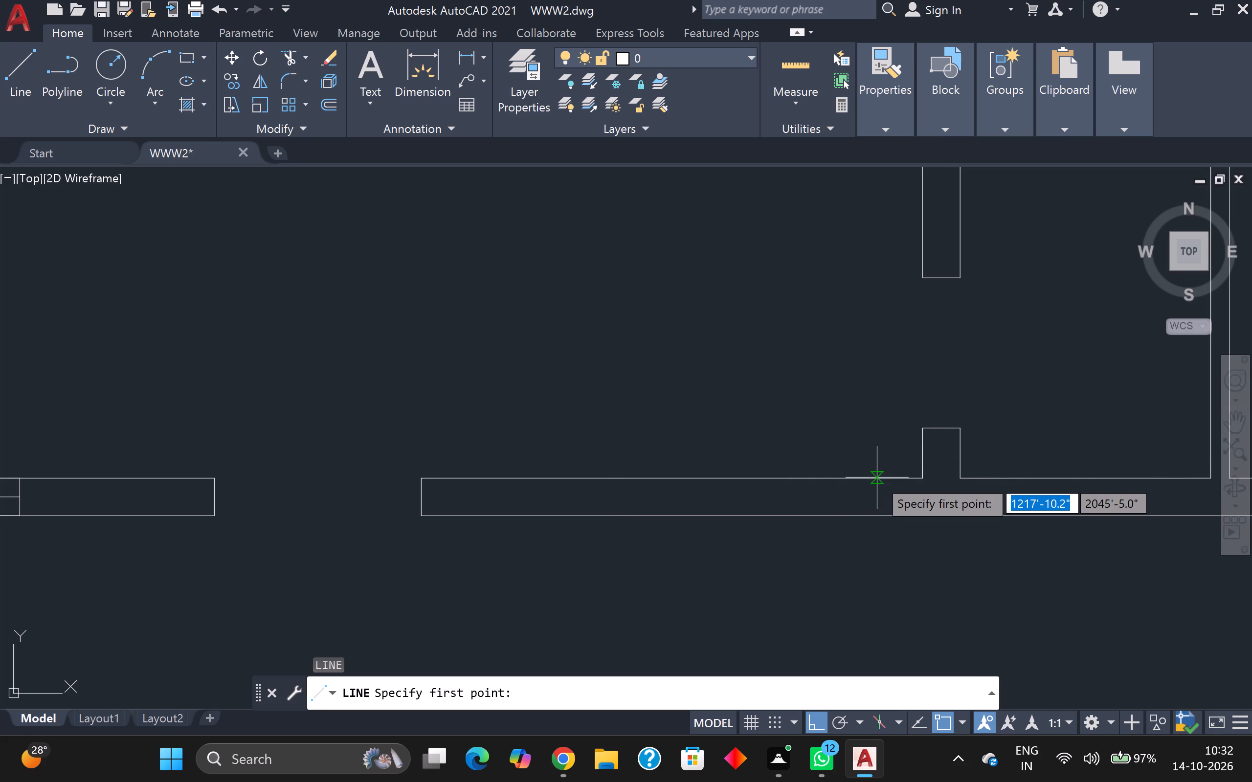
pyautogui.click(803, 478)
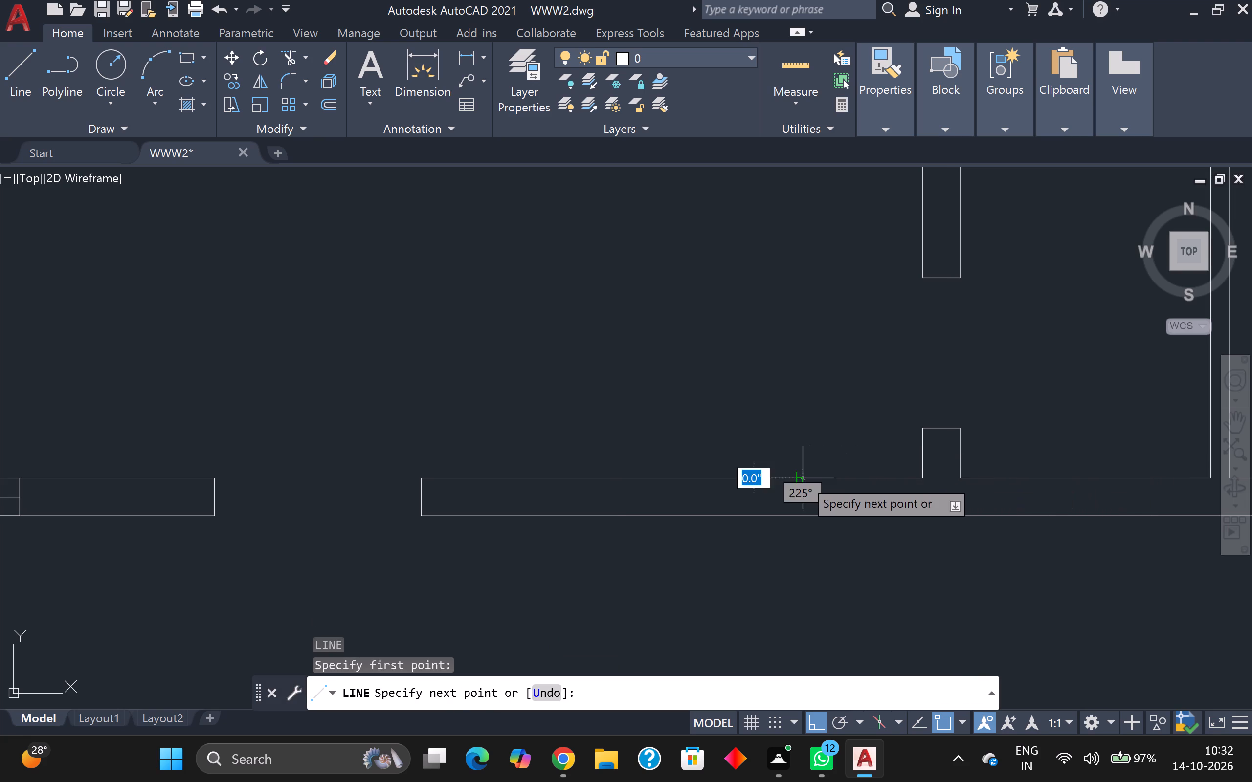
pyautogui.click(805, 518)
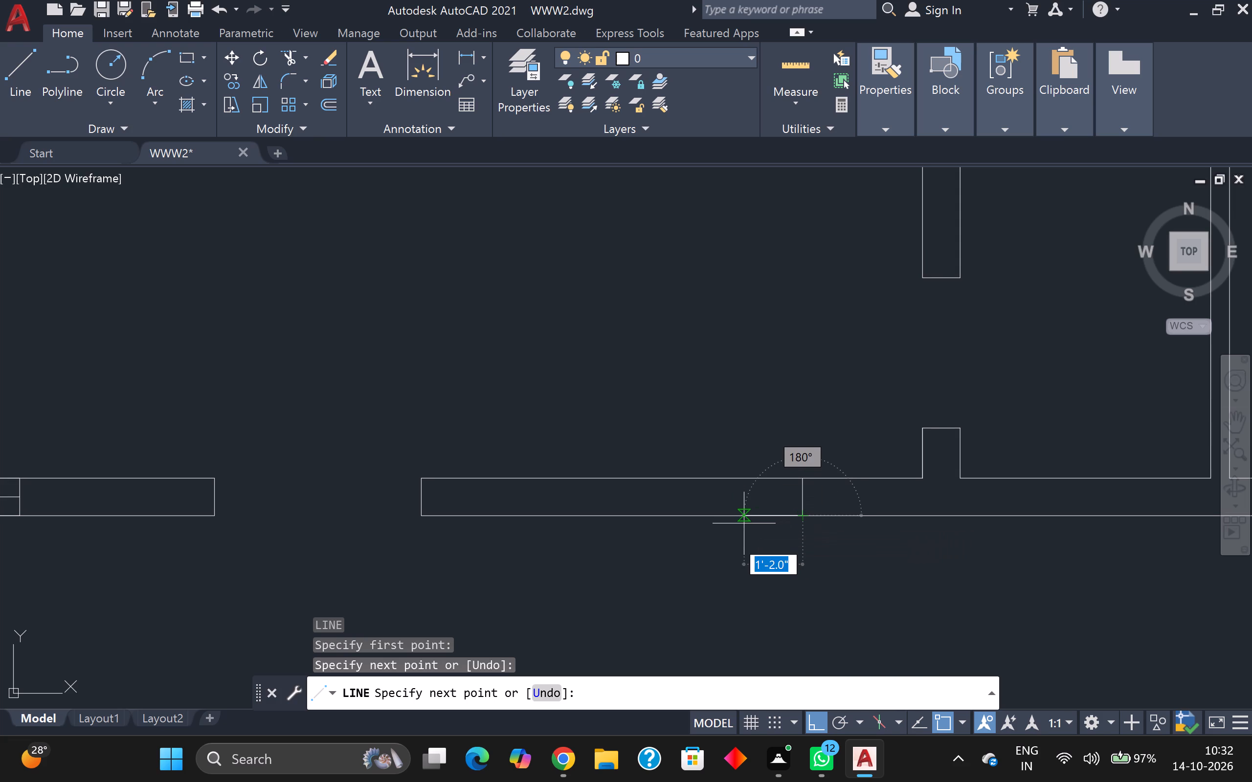
pyautogui.press('4')
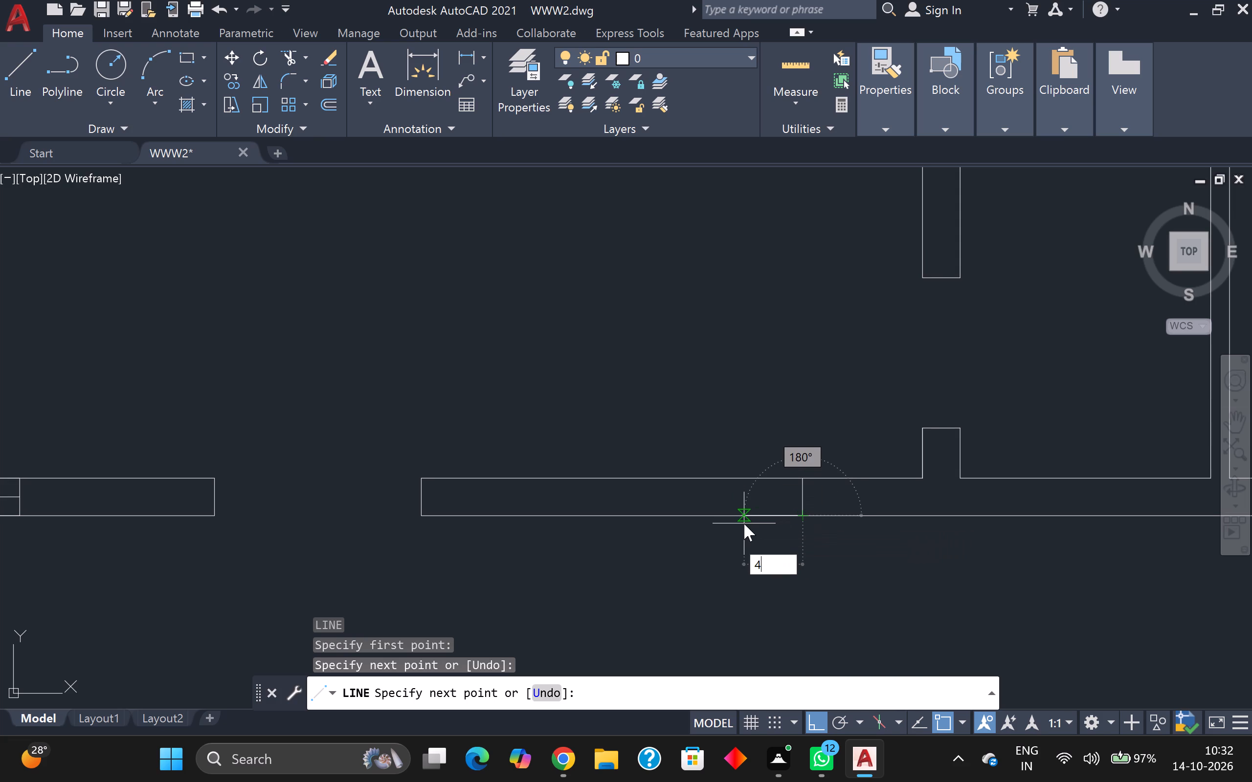
pyautogui.press("'")
pyautogui.press('Return')
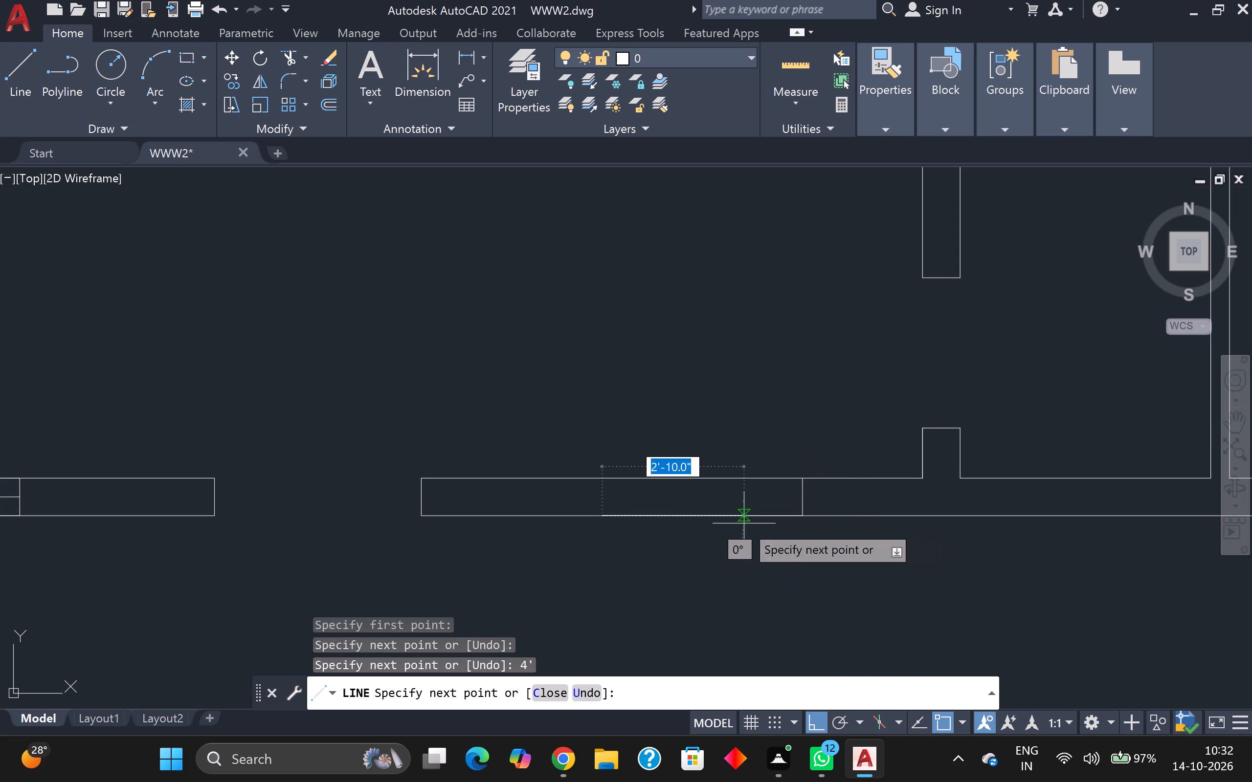
pyautogui.scroll(2, 597, 501)
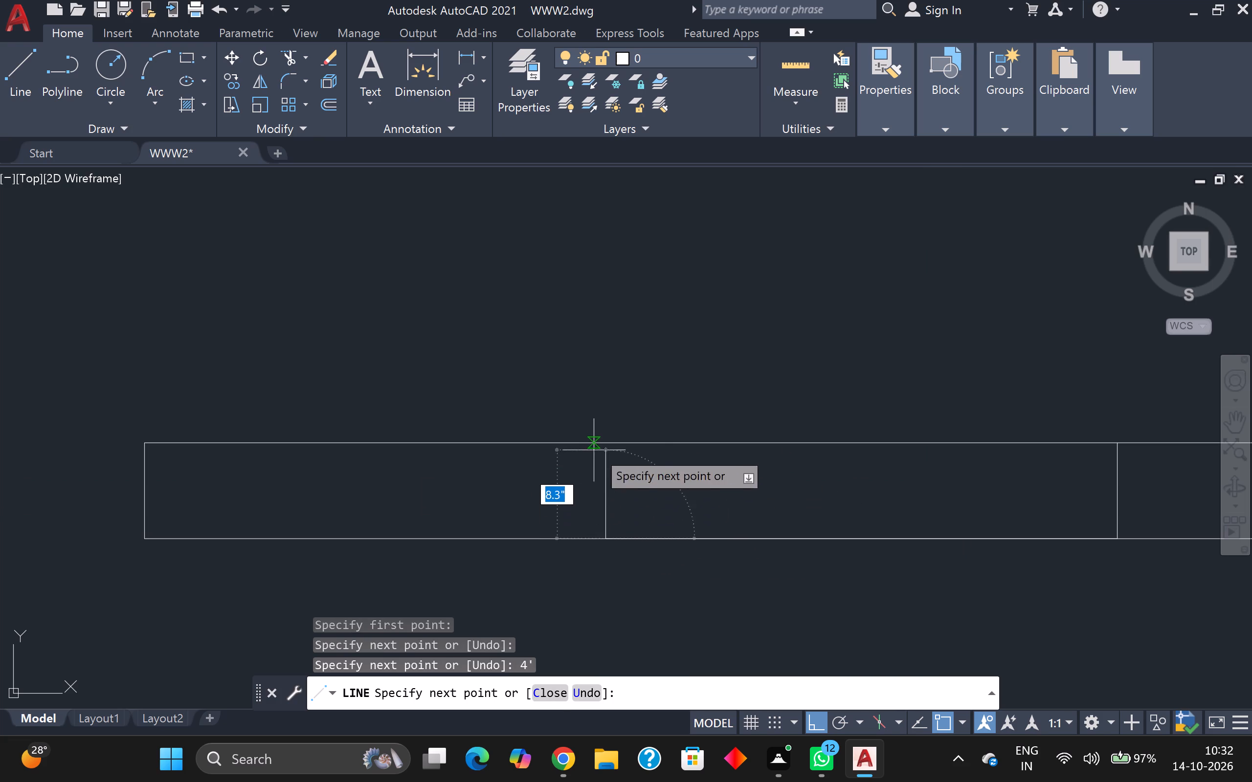
pyautogui.click(601, 447)
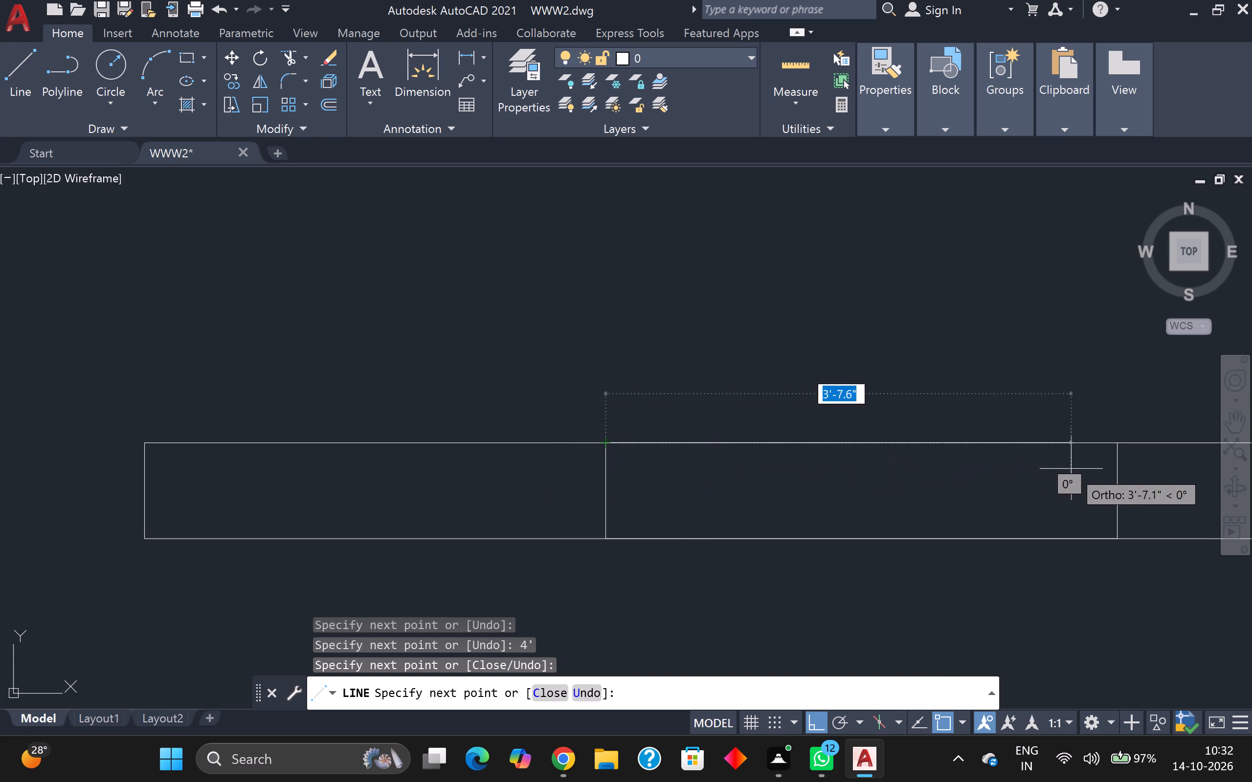
pyautogui.click(1120, 443)
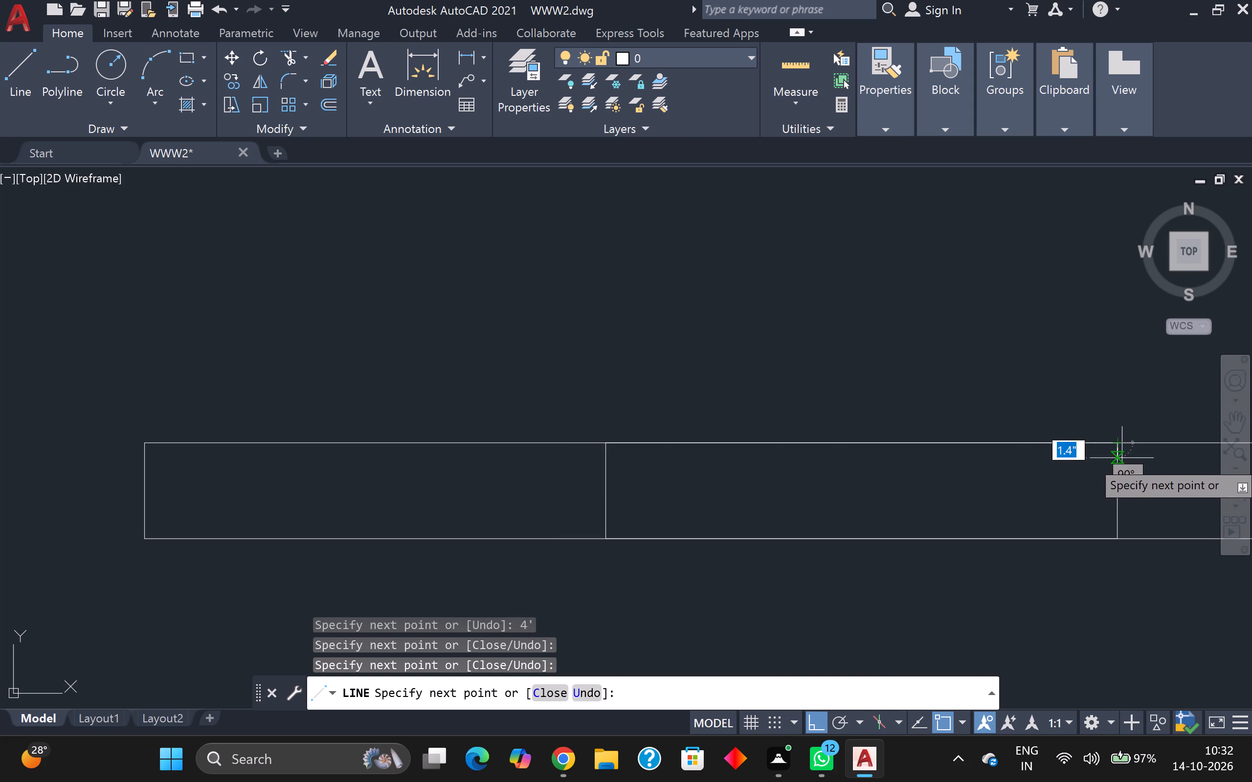
pyautogui.moveTo(1118, 493); pyautogui.dragTo(1114, 496)
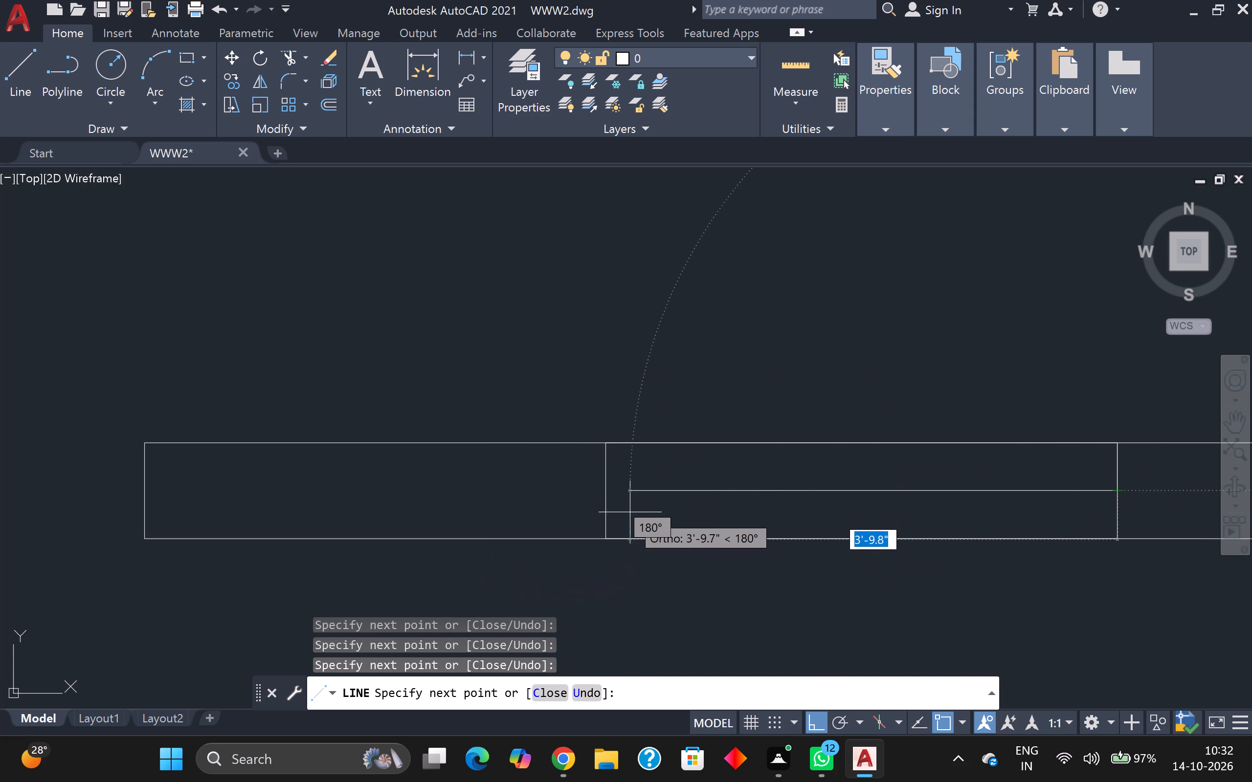
pyautogui.click(602, 493)
pyautogui.scroll(-3, 603, 493)
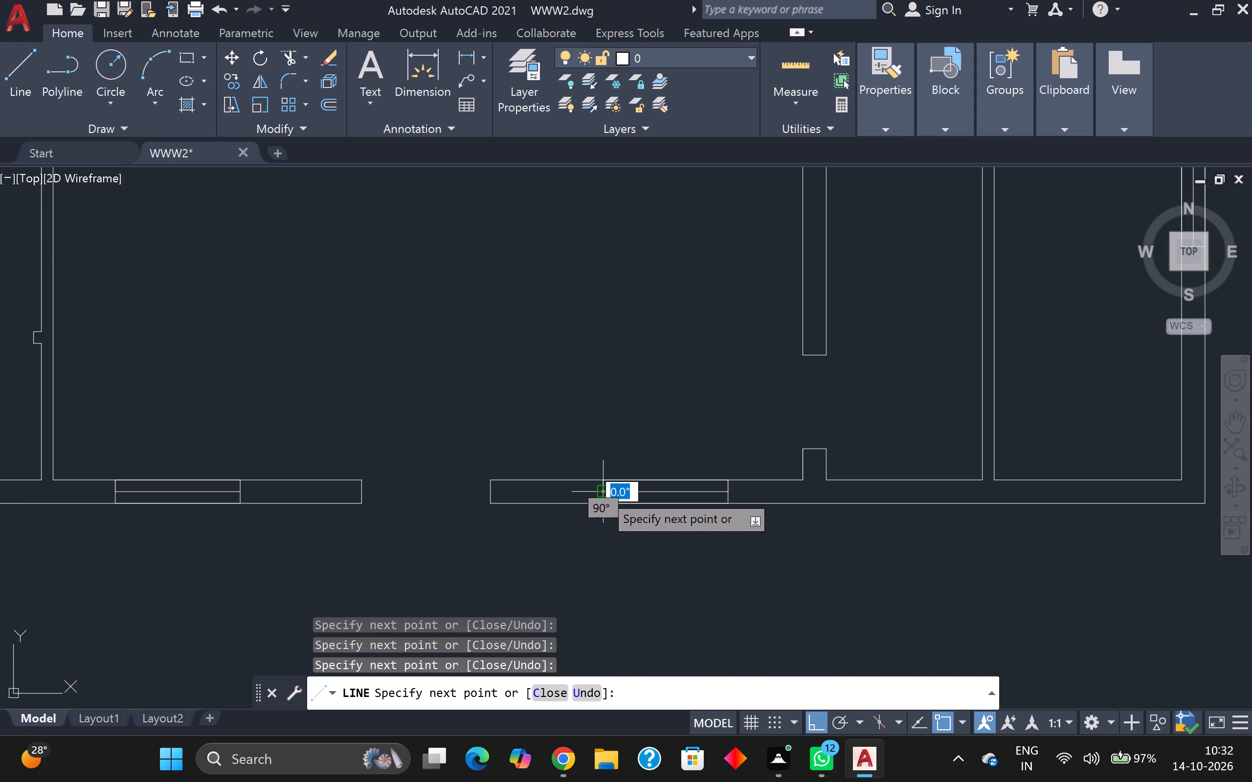
pyautogui.press('Escape')
pyautogui.press('`')
# Examine the whole floor plan, checking the windows, partitions and door openings from the bottom wall to the top wall.
pyautogui.scroll(-3, 604, 493)
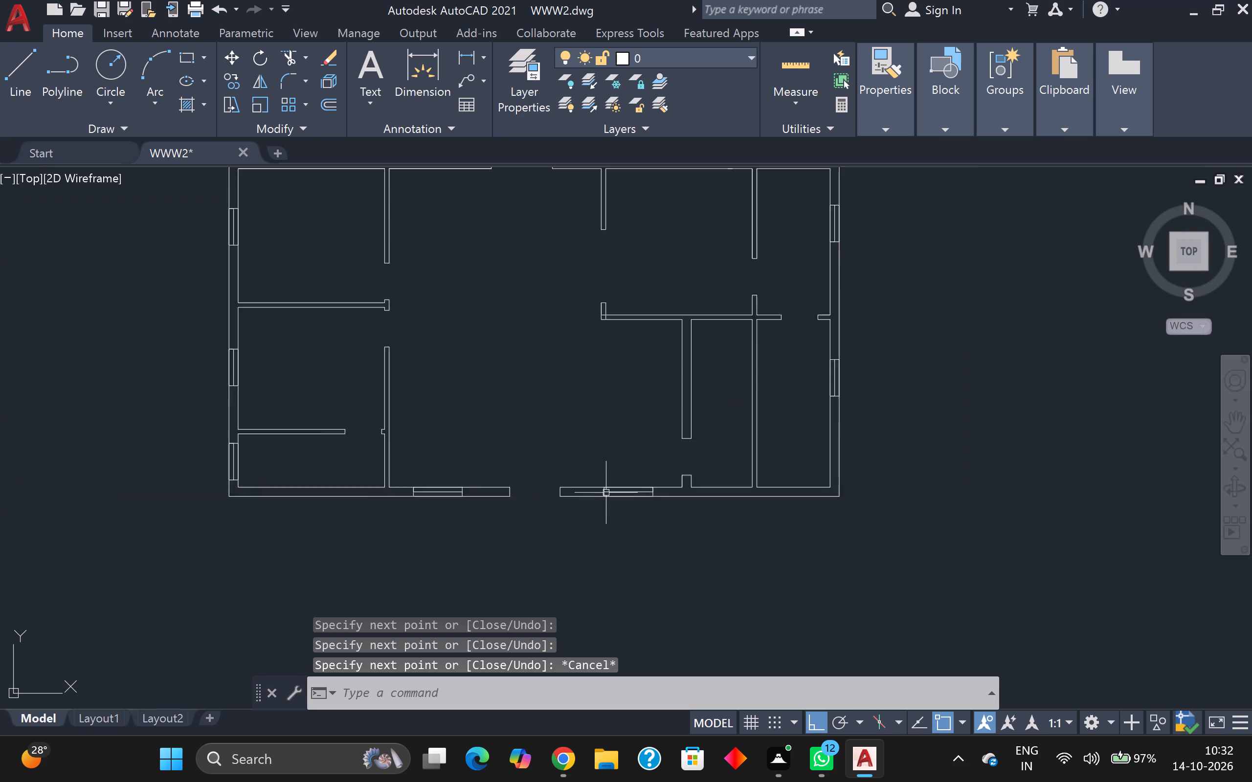
pyautogui.scroll(-1, 606, 493)
pyautogui.scroll(3, 644, 528)
pyautogui.scroll(-2, 651, 513)
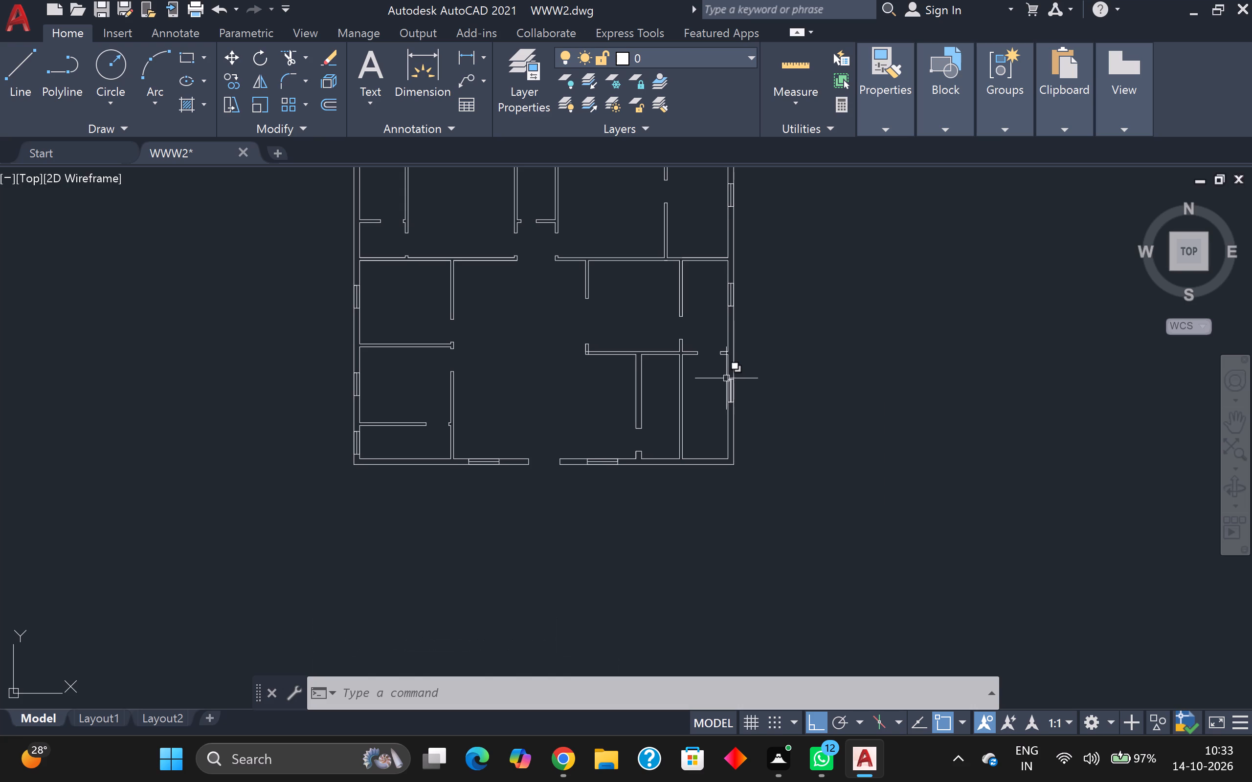
pyautogui.scroll(-1, 691, 365)
pyautogui.scroll(2, 625, 328)
pyautogui.moveTo(545, 291); pyautogui.dragTo(617, 499, button='middle')
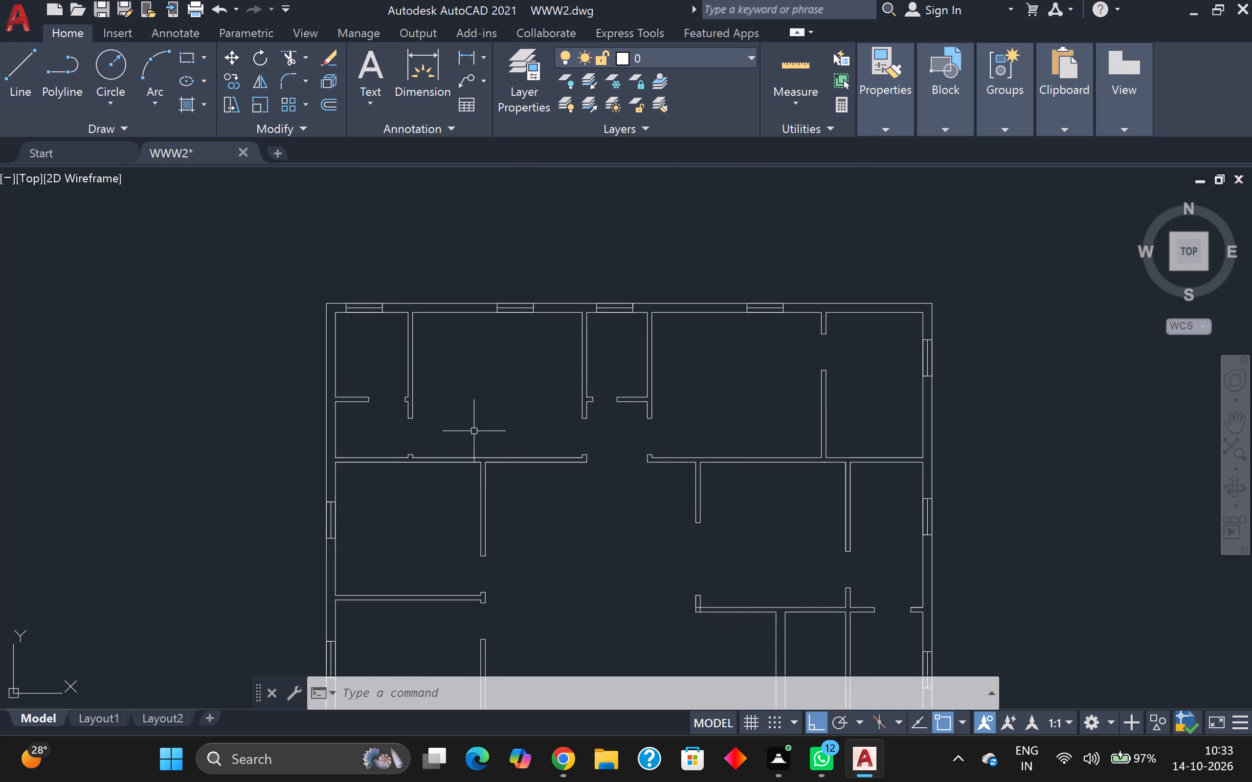
pyautogui.scroll(-1, 506, 454)
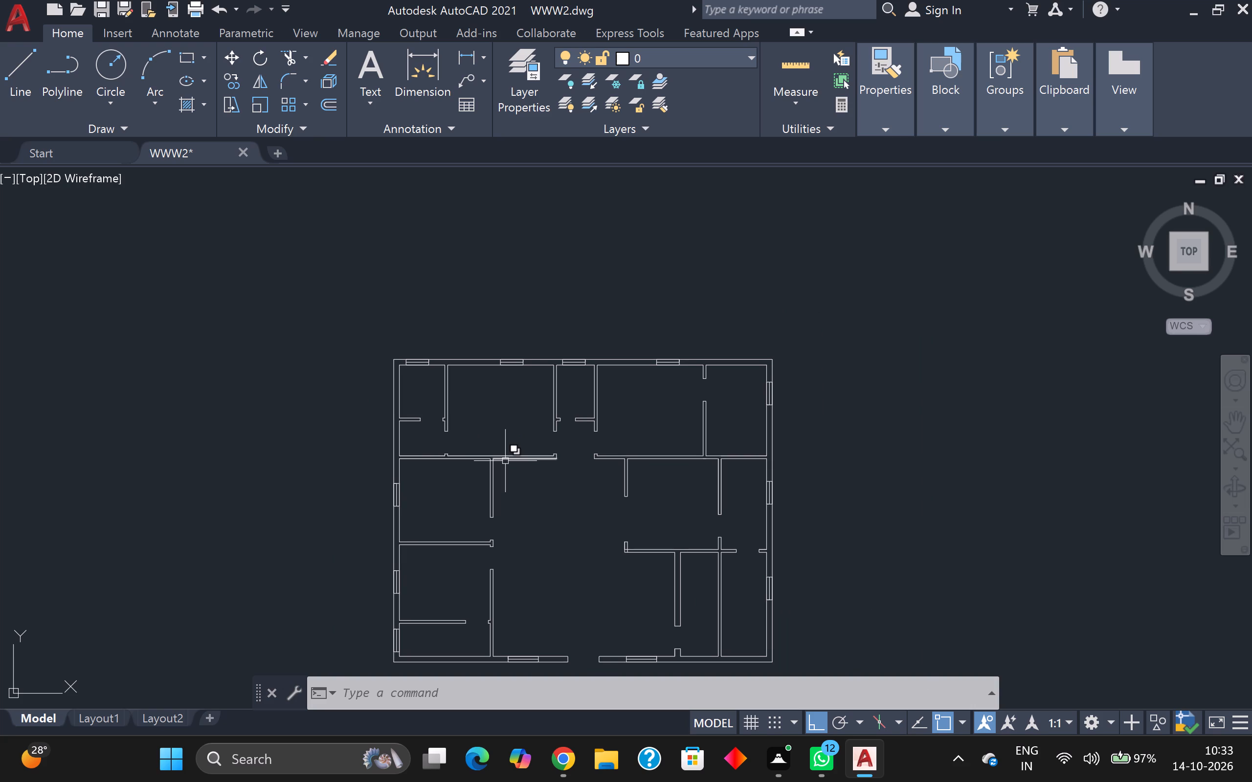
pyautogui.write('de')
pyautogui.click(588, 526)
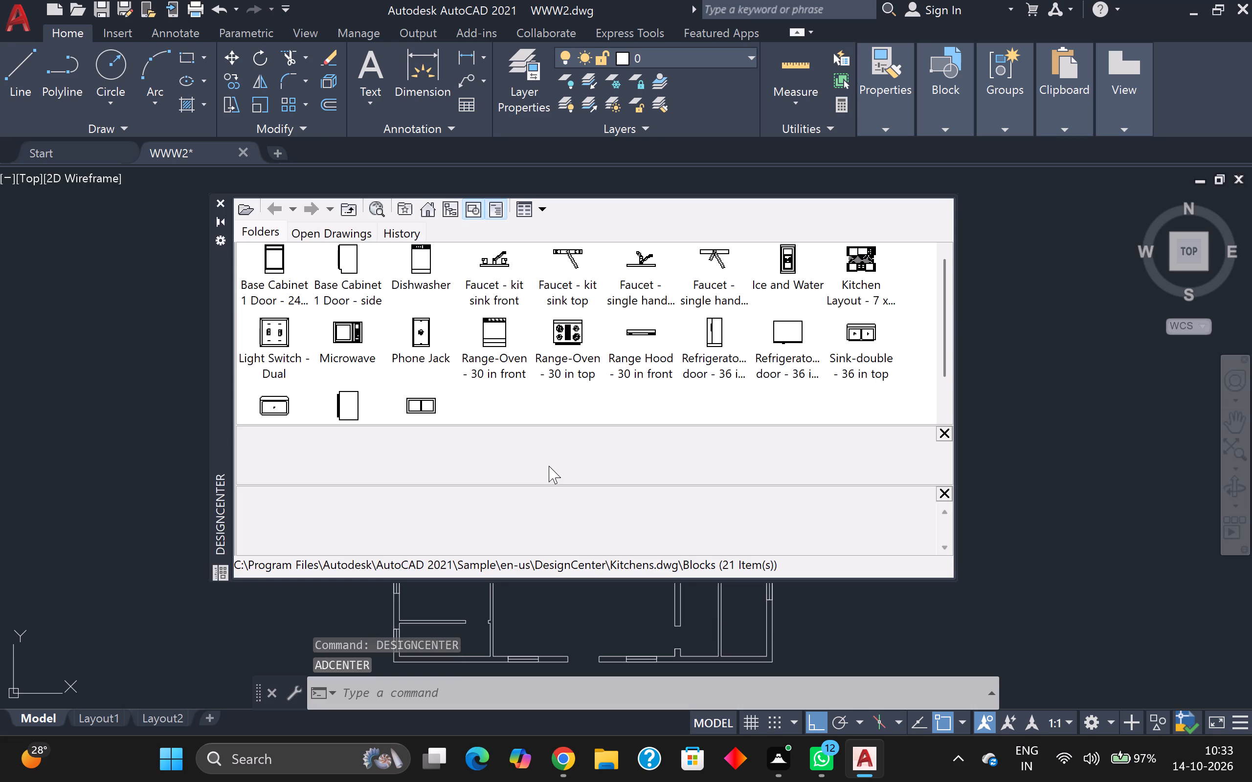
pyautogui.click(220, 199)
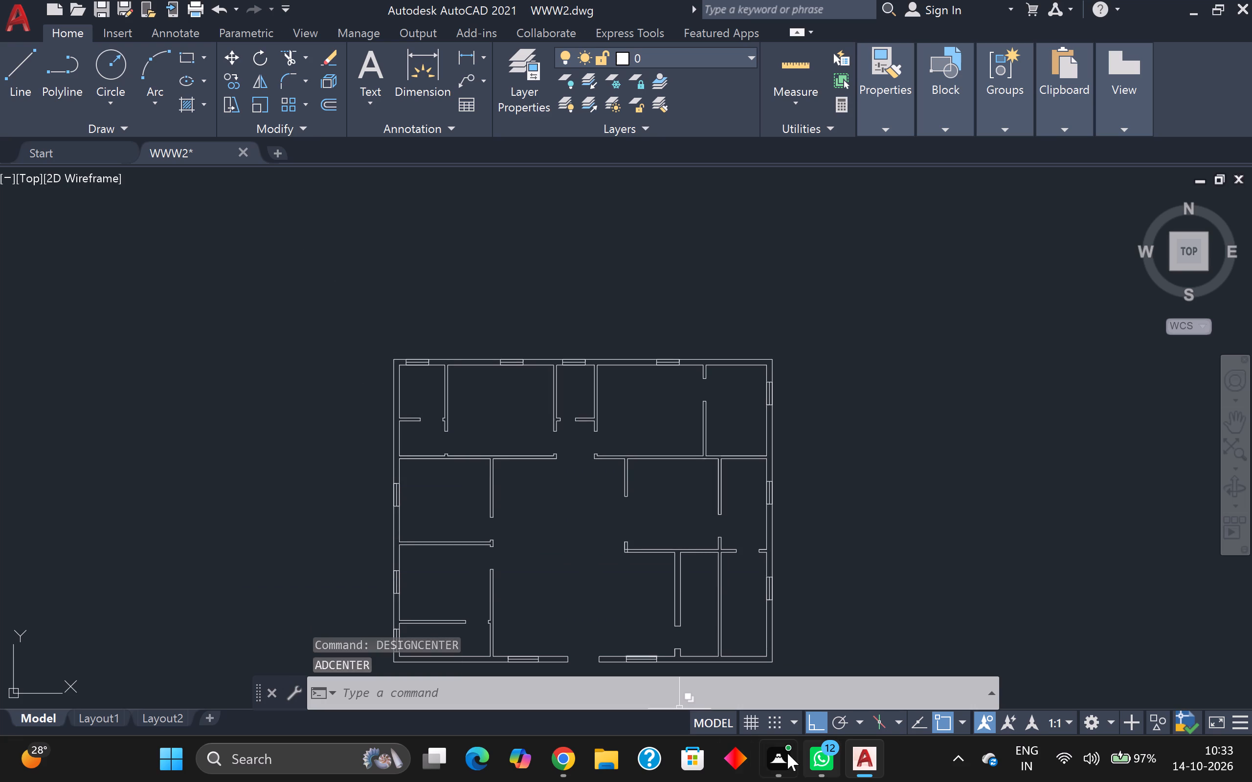
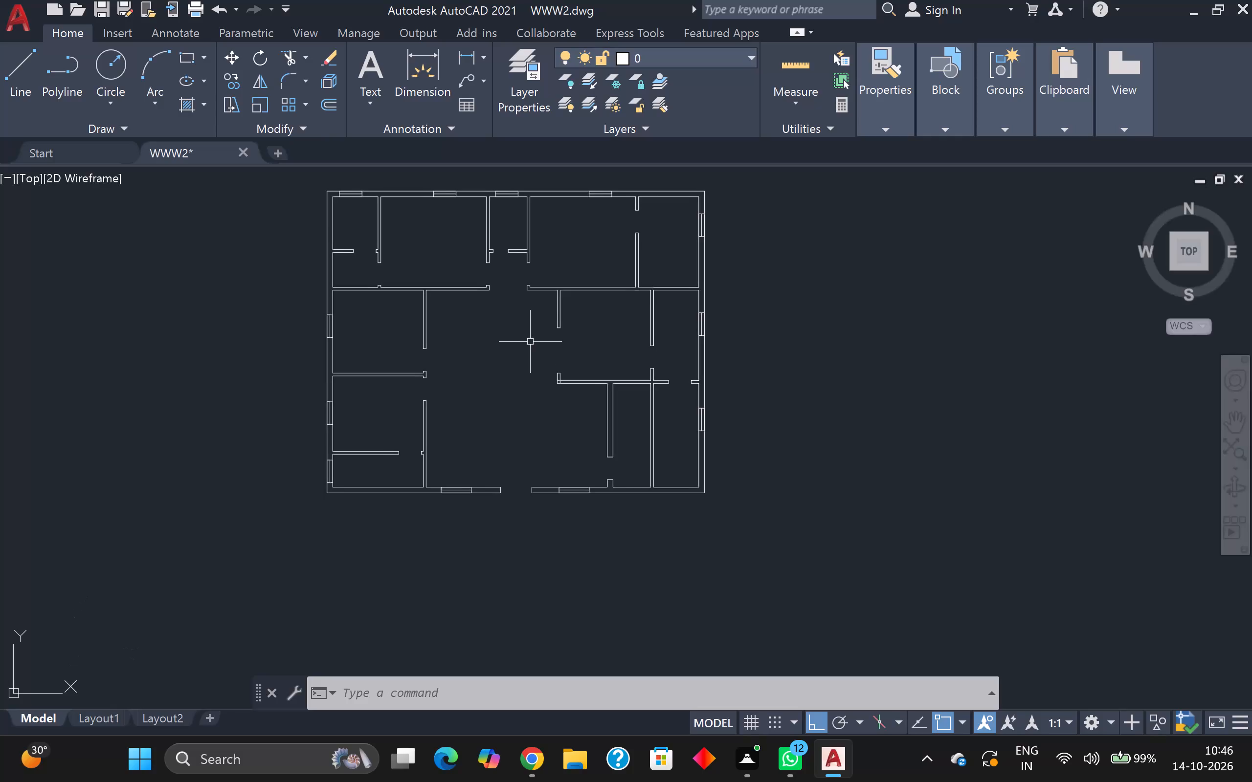
# Insert the Door - Imperial sample block in the open area of the large room at the floor plan's upper right.
pyautogui.hotkey('ctrl', '3')
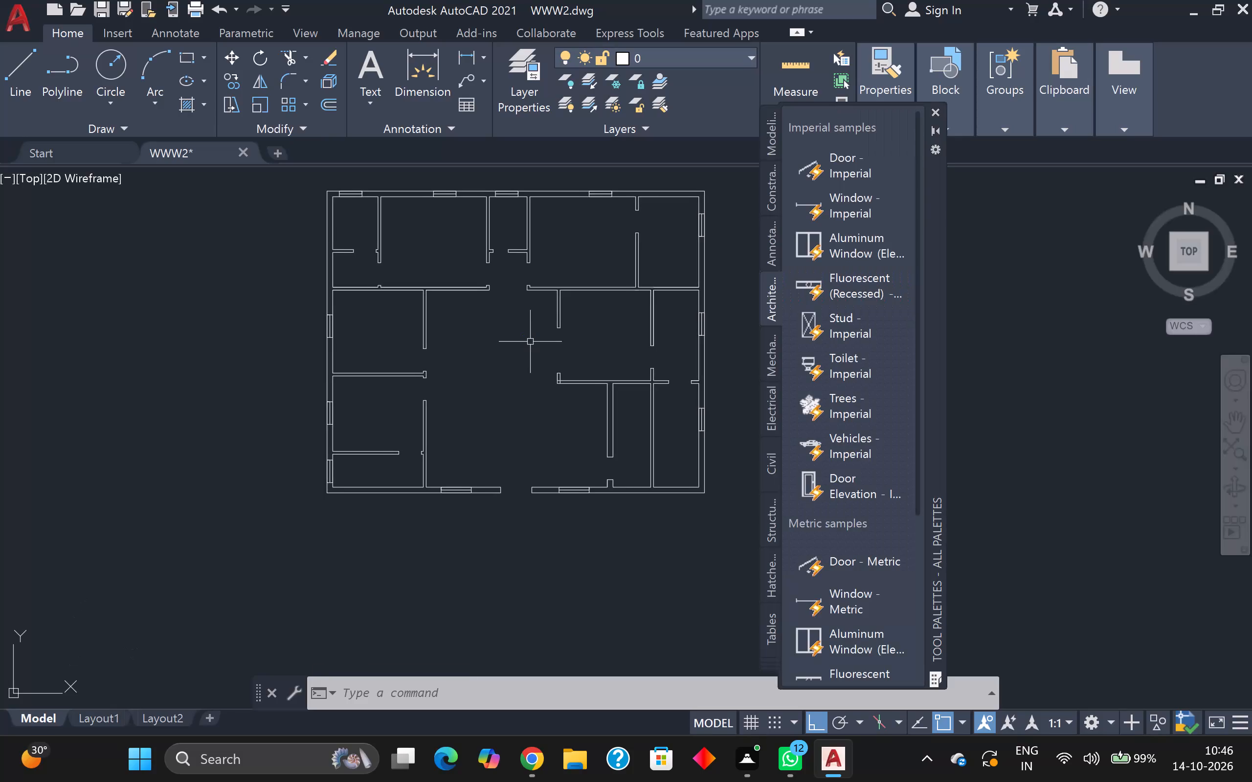
pyautogui.click(847, 165)
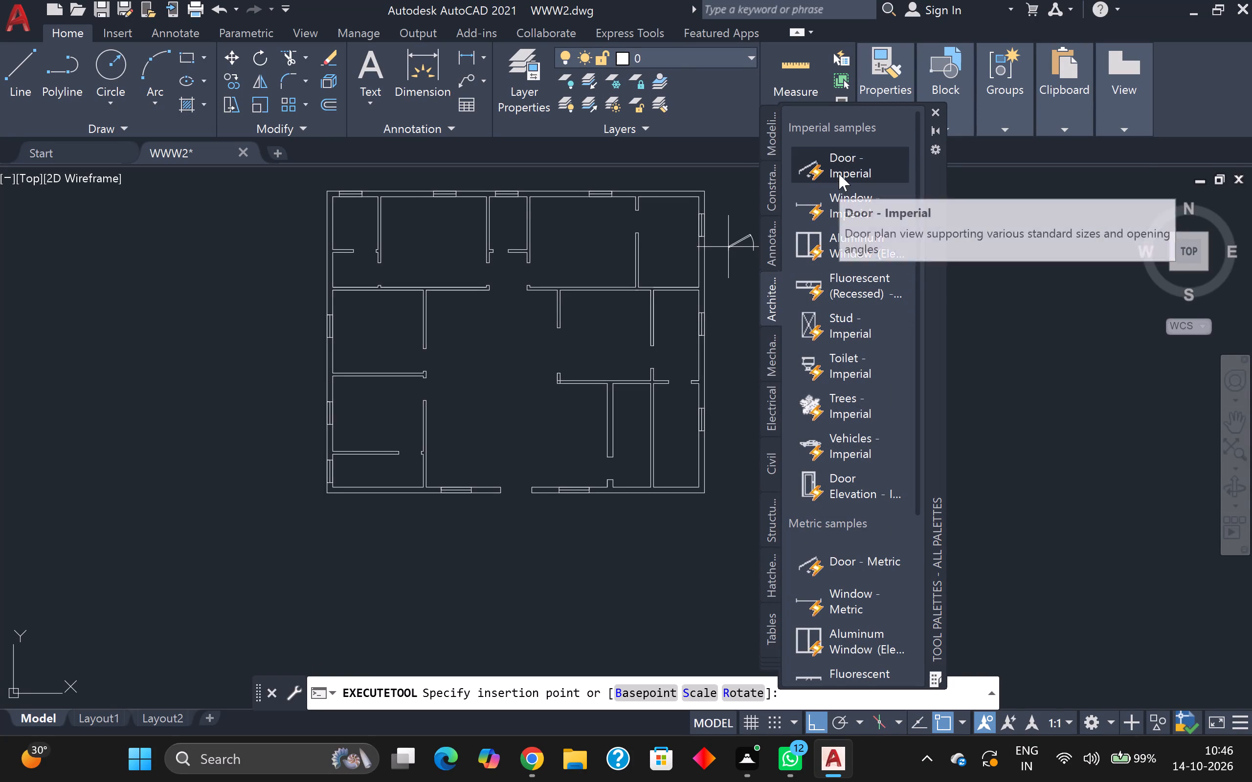
pyautogui.moveTo(839, 173); pyautogui.dragTo(917, 410)
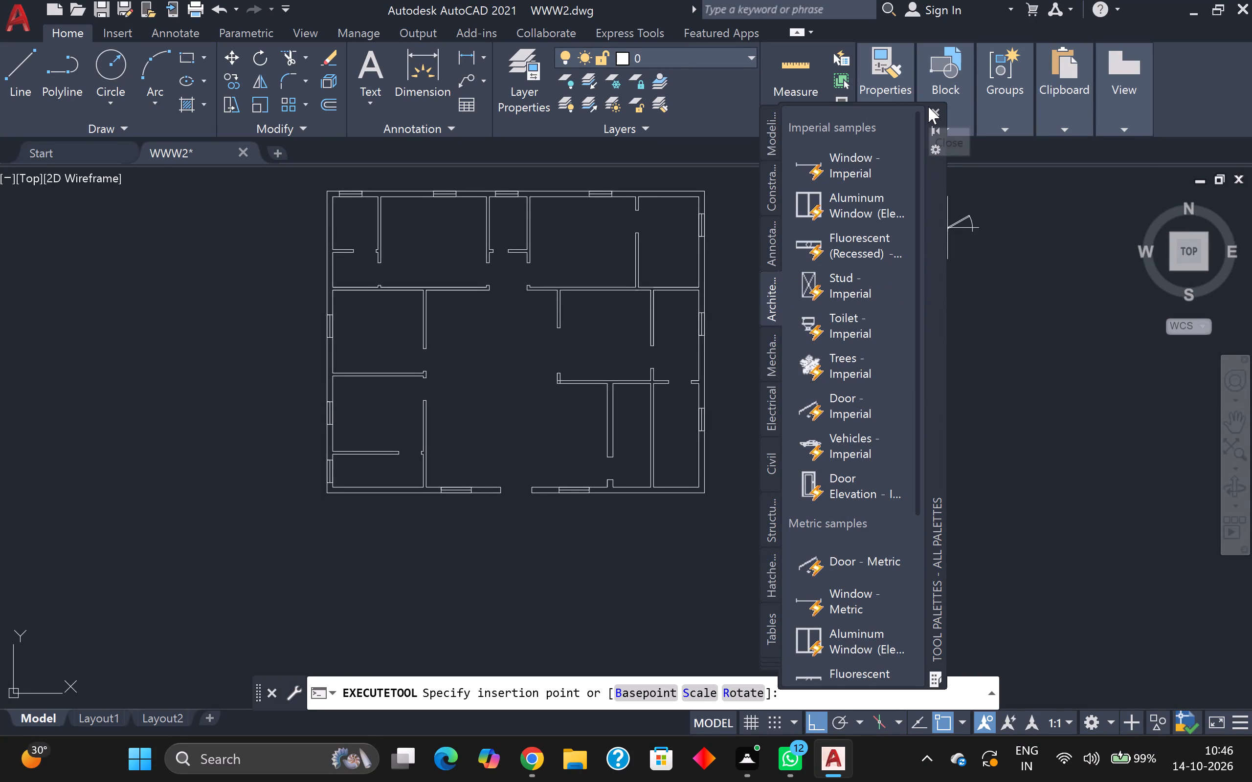
pyautogui.click(929, 107)
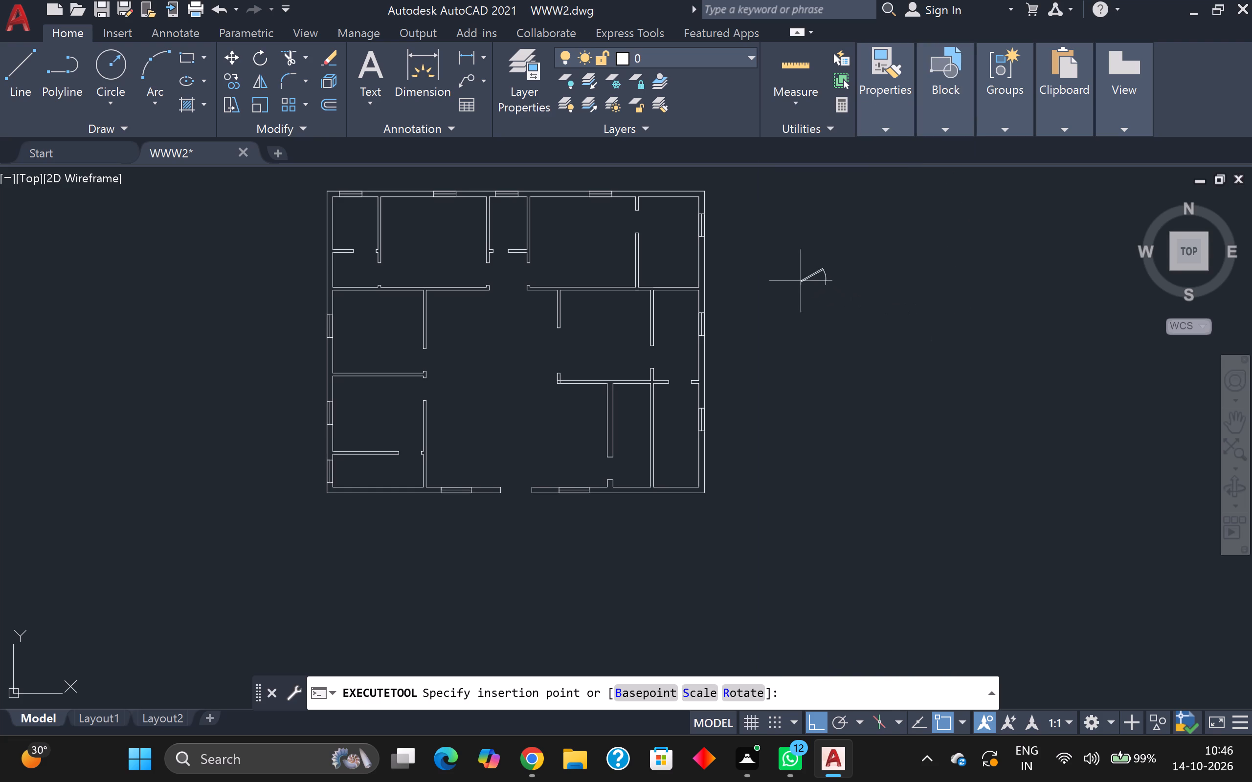
pyautogui.scroll(2, 585, 243)
pyautogui.click(585, 242)
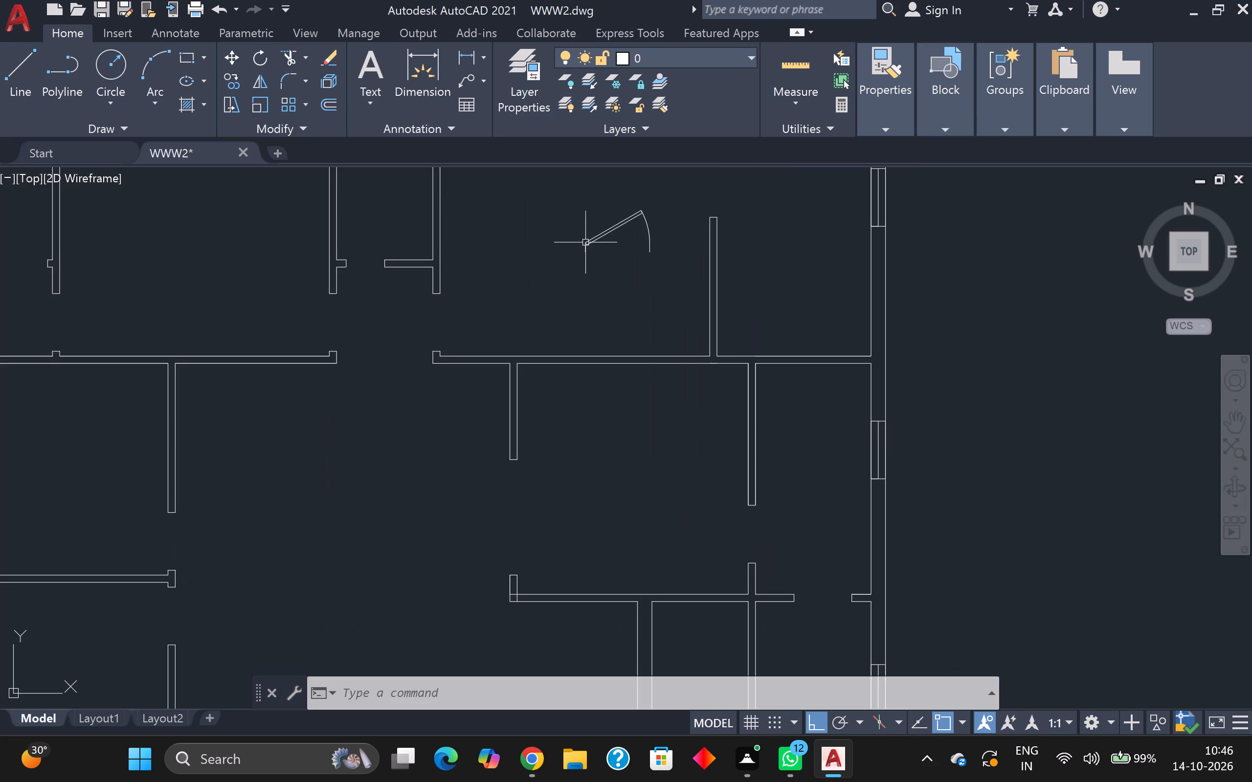
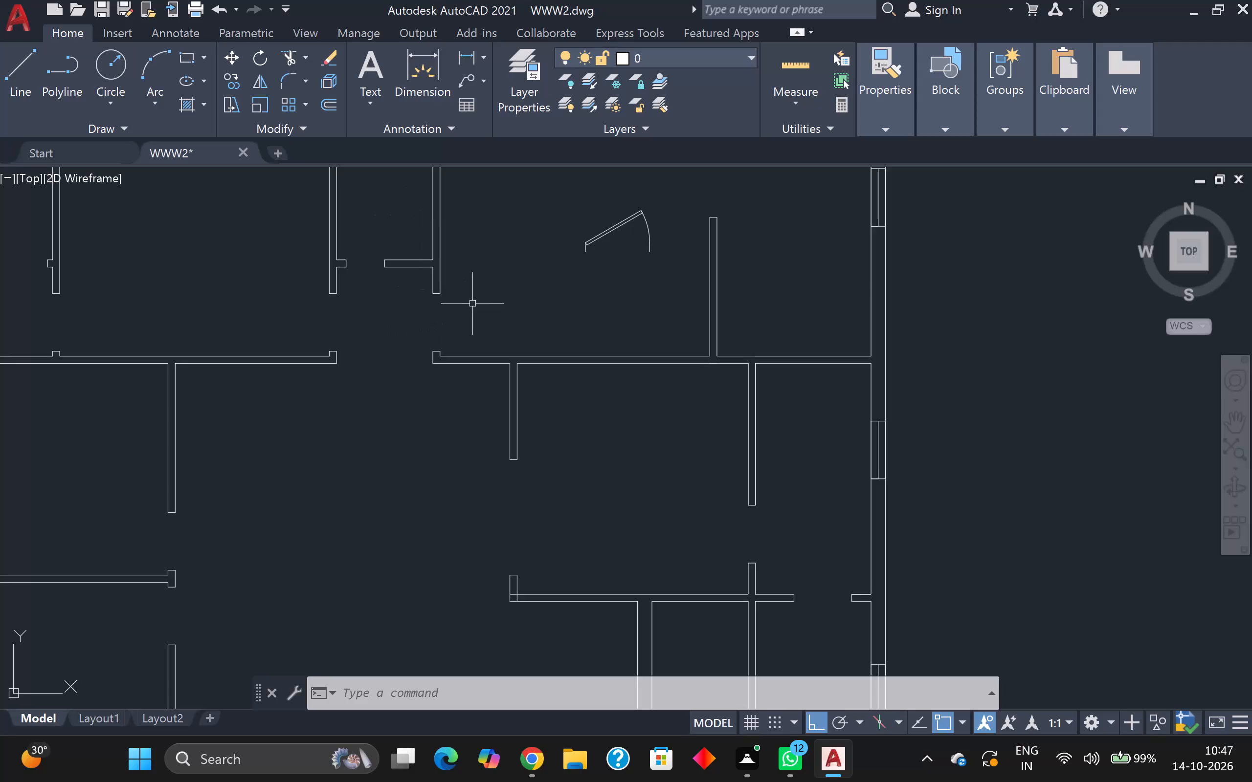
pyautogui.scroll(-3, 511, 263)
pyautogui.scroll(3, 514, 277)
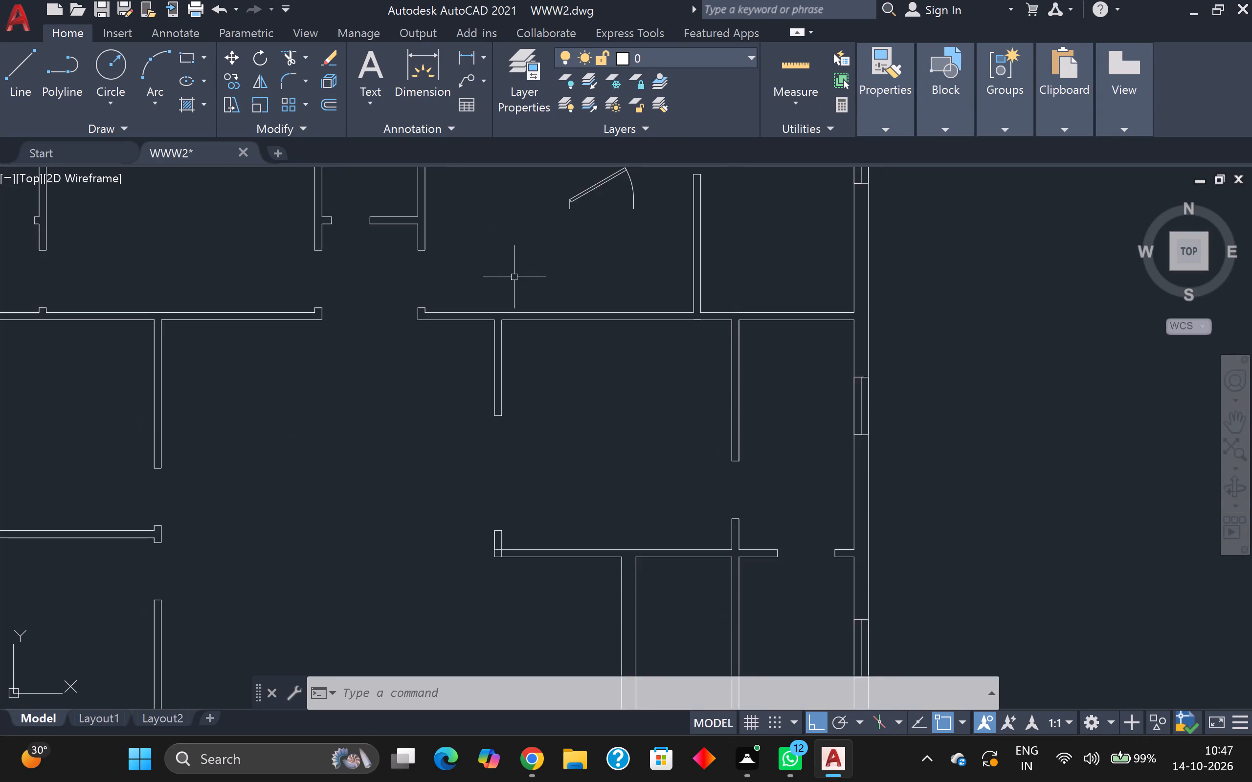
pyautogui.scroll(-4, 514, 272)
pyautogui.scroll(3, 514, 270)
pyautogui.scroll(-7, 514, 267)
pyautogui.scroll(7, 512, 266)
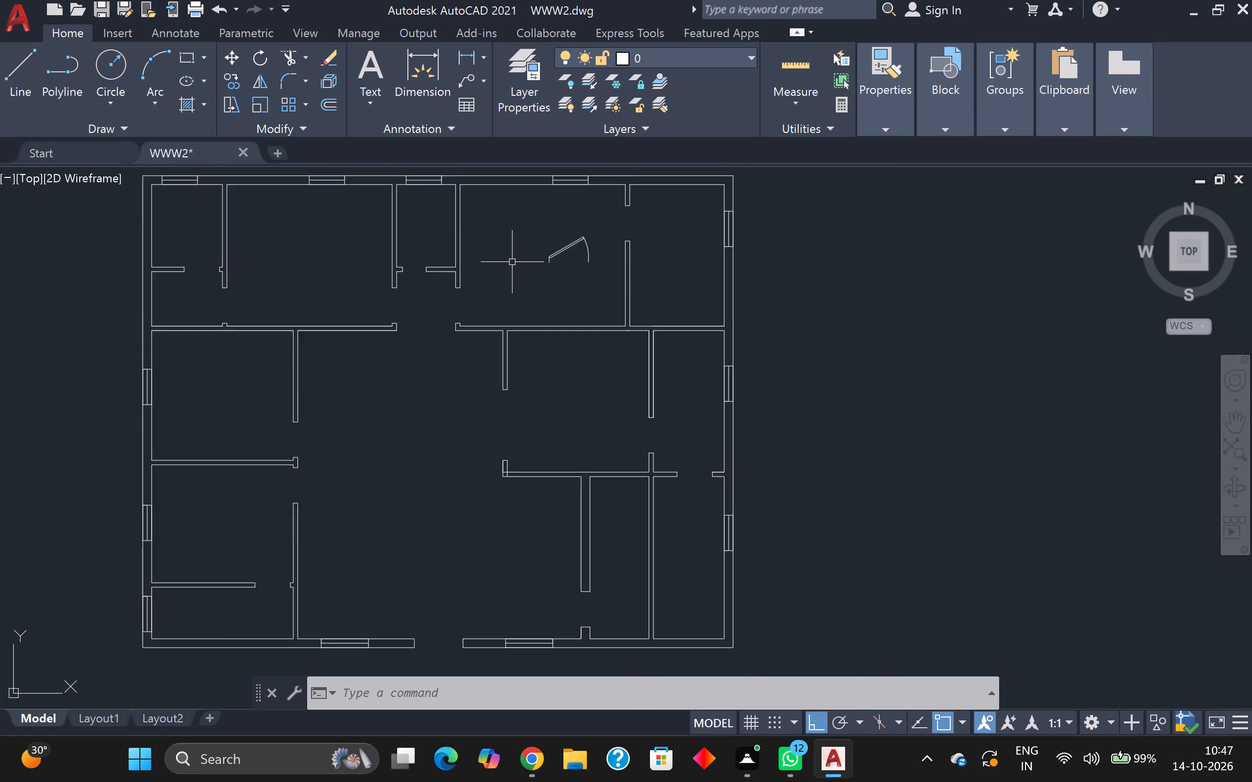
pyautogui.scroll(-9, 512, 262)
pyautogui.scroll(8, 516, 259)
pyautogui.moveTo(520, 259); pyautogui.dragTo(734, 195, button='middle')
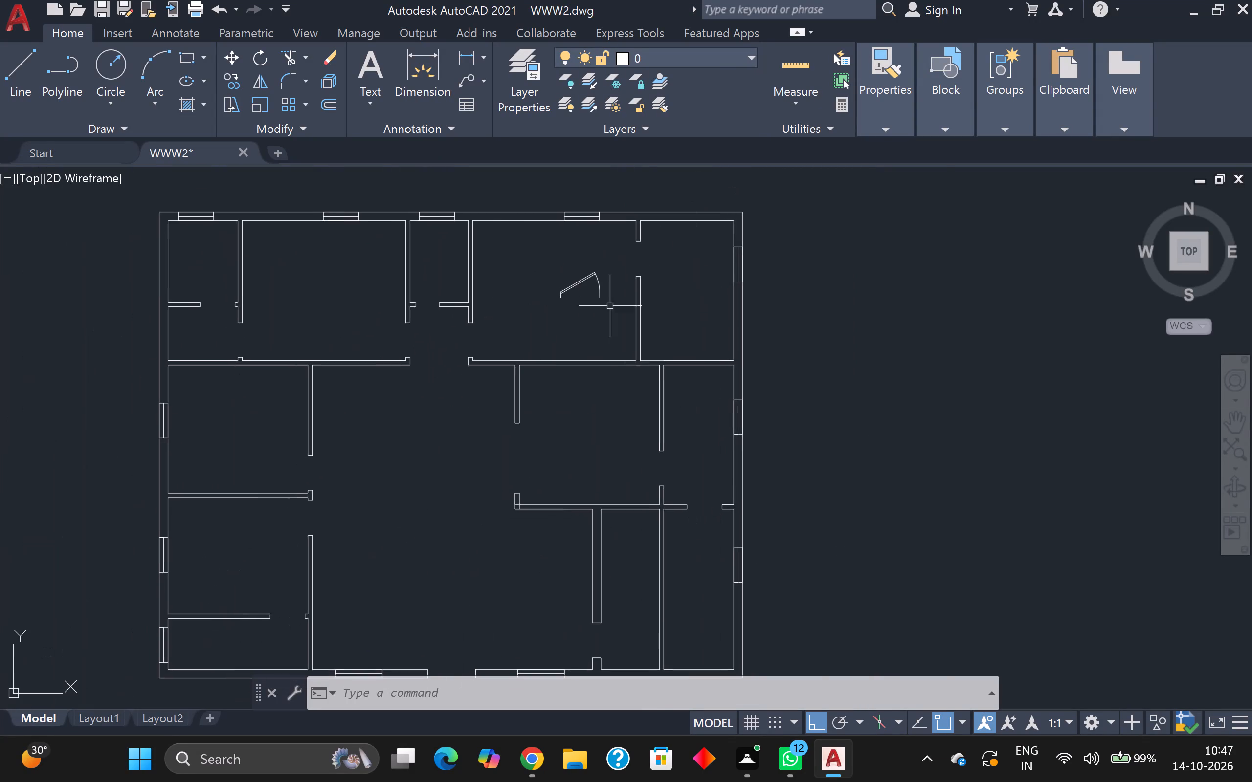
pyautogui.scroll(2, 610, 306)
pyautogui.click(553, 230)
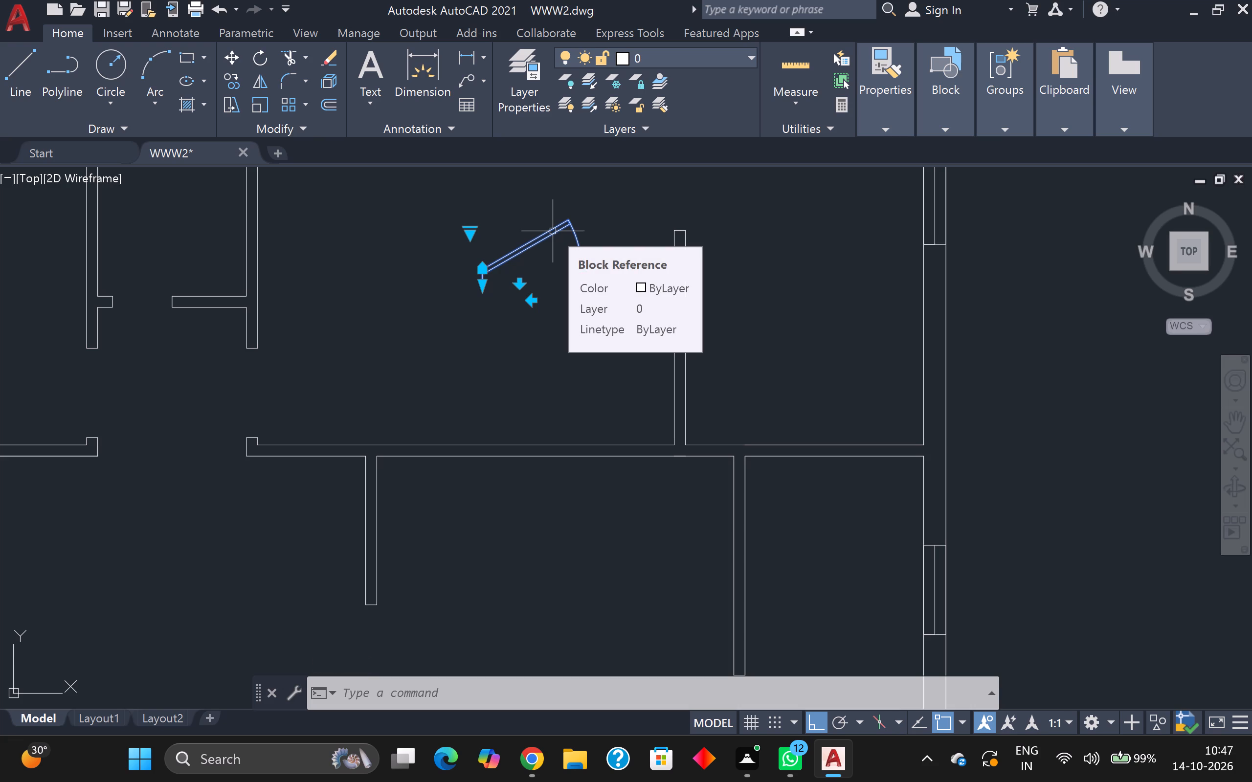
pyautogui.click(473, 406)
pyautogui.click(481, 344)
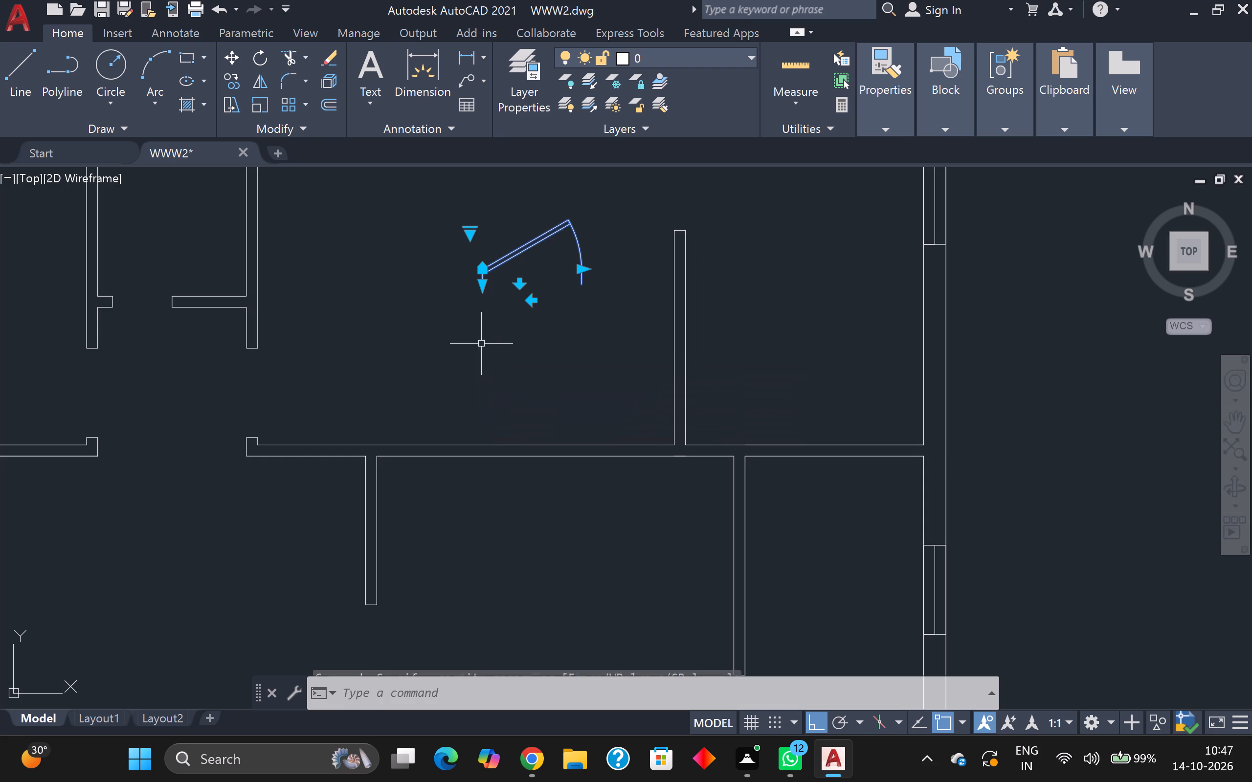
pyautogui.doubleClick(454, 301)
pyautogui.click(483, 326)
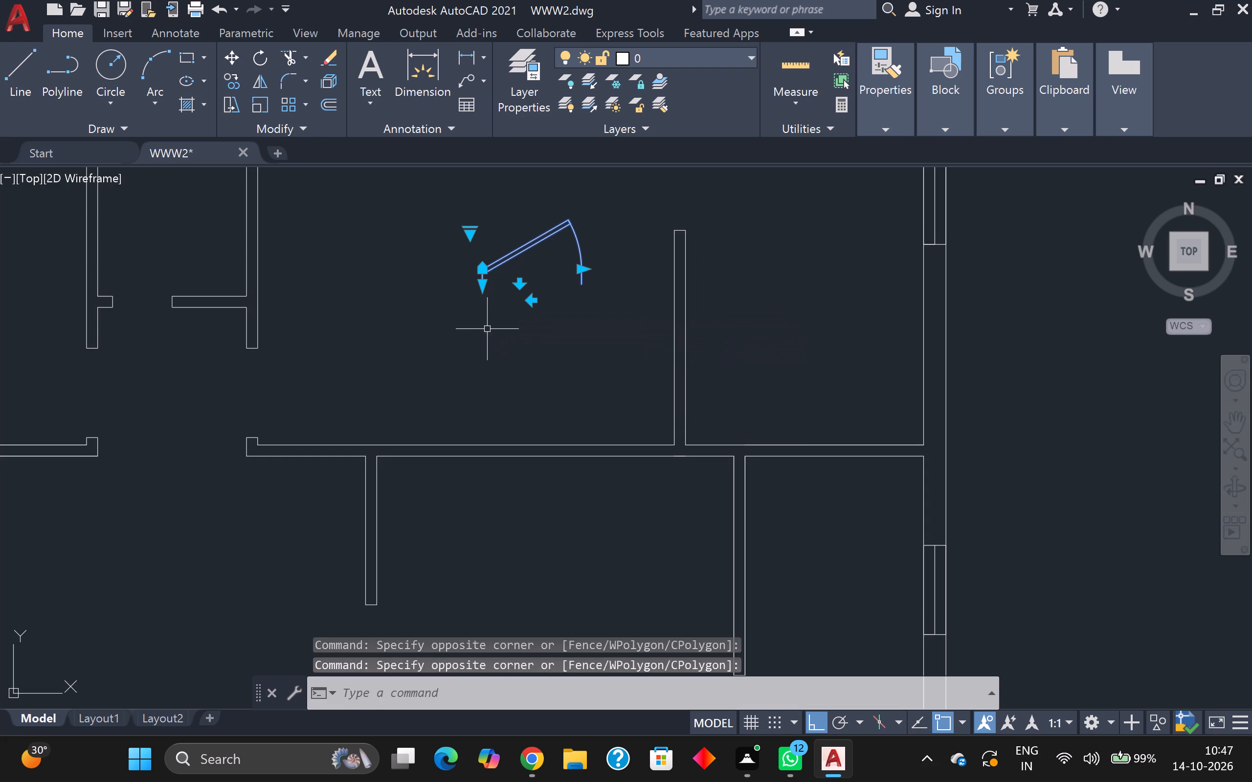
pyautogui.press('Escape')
# Copy the door block with Ortho off into the plan's upper-right corner room, the small top-middle room and the large room beside it.
pyautogui.scroll(1, 492, 286)
pyautogui.scroll(-3, 492, 286)
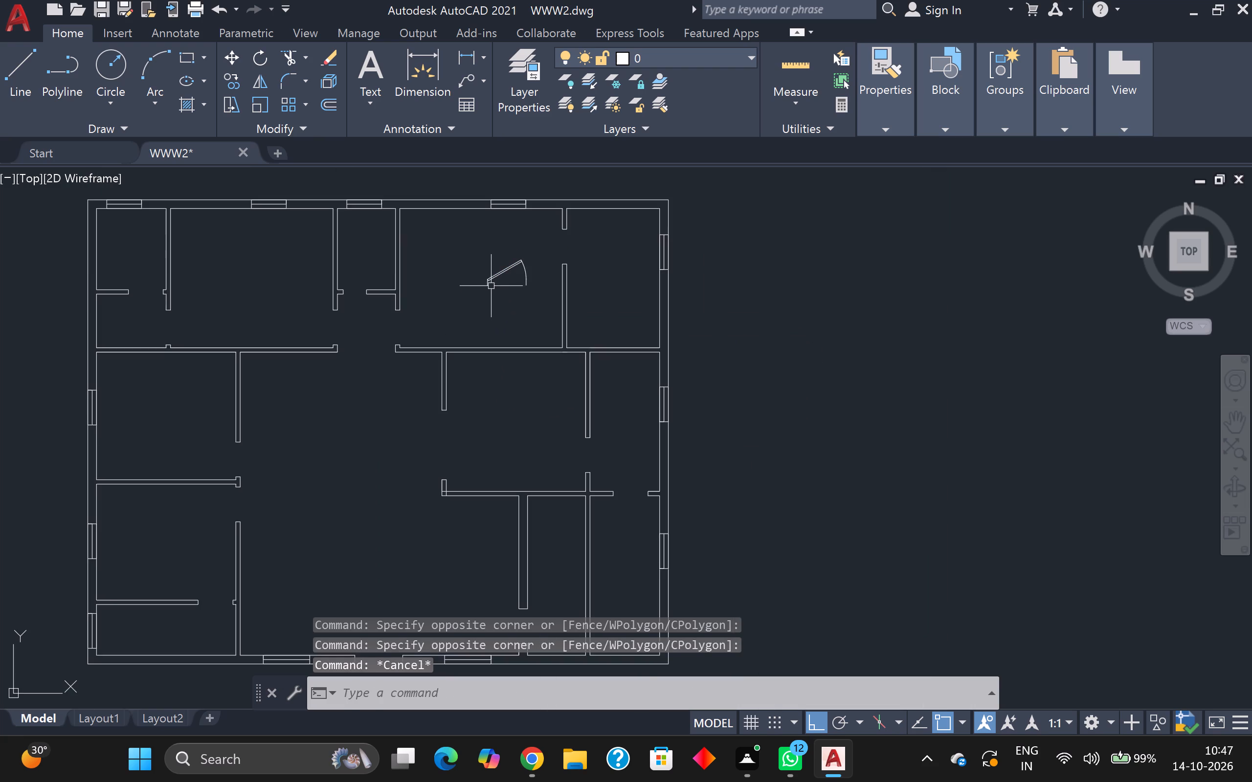
pyautogui.scroll(3, 490, 284)
pyautogui.scroll(-4, 490, 284)
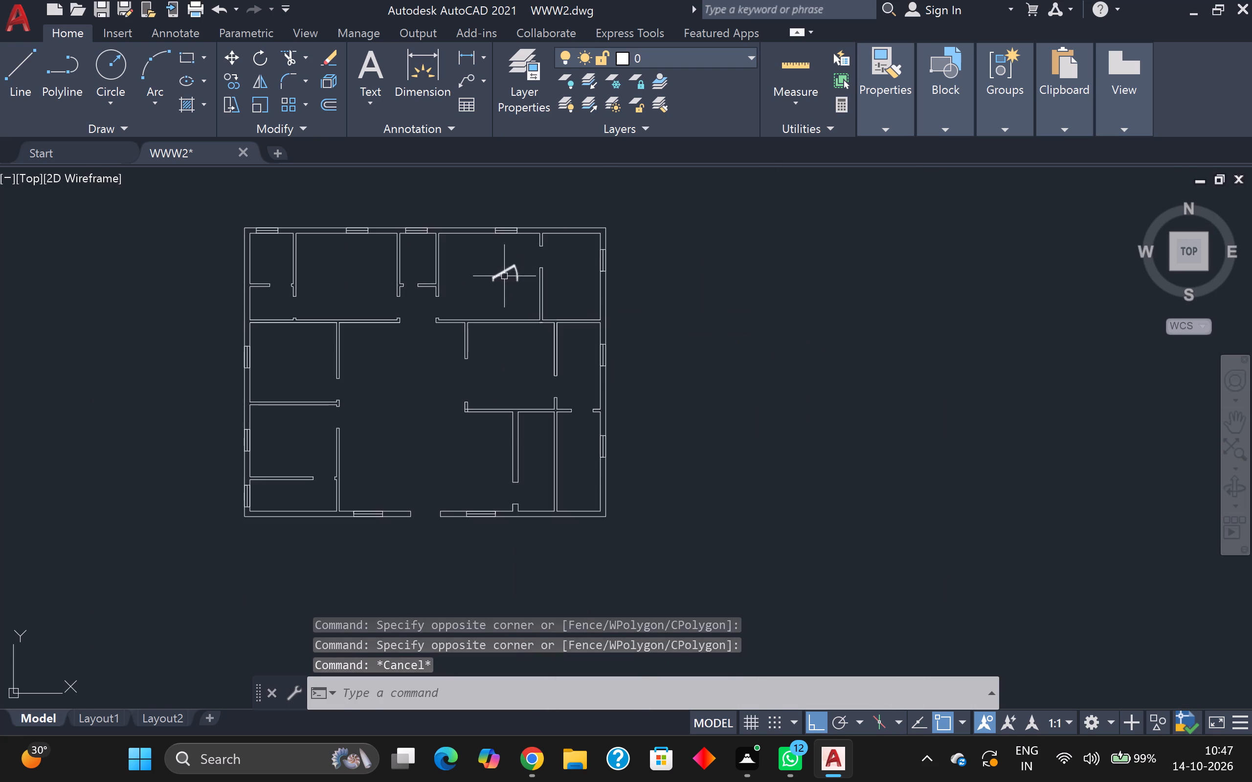
pyautogui.scroll(2, 502, 278)
pyautogui.click(515, 255)
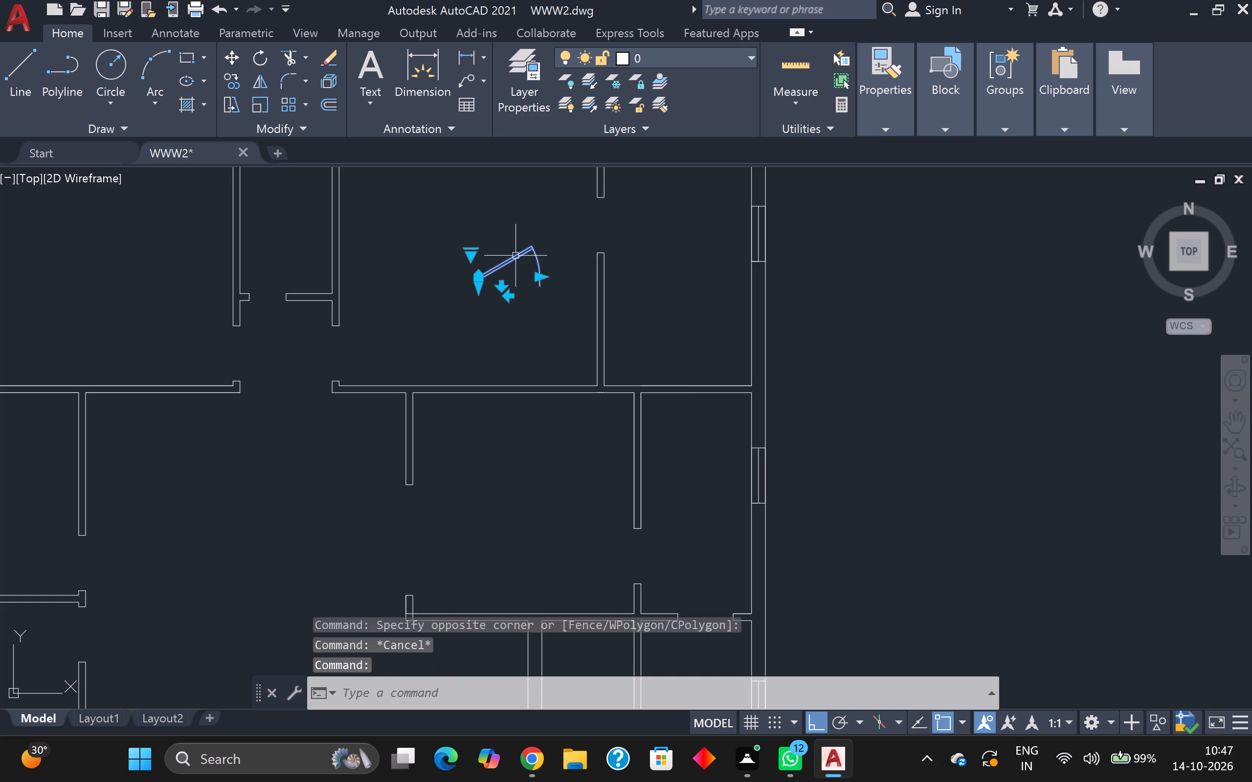
pyautogui.write('co')
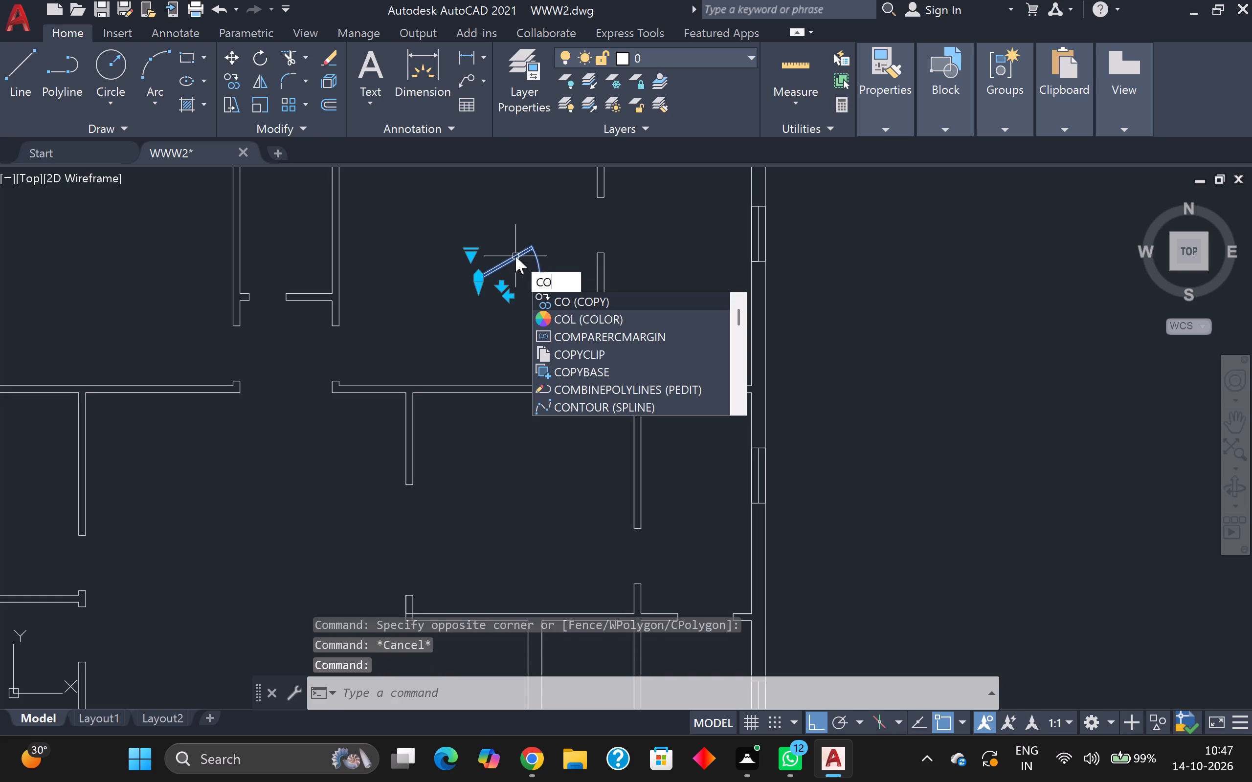
pyautogui.click(563, 298)
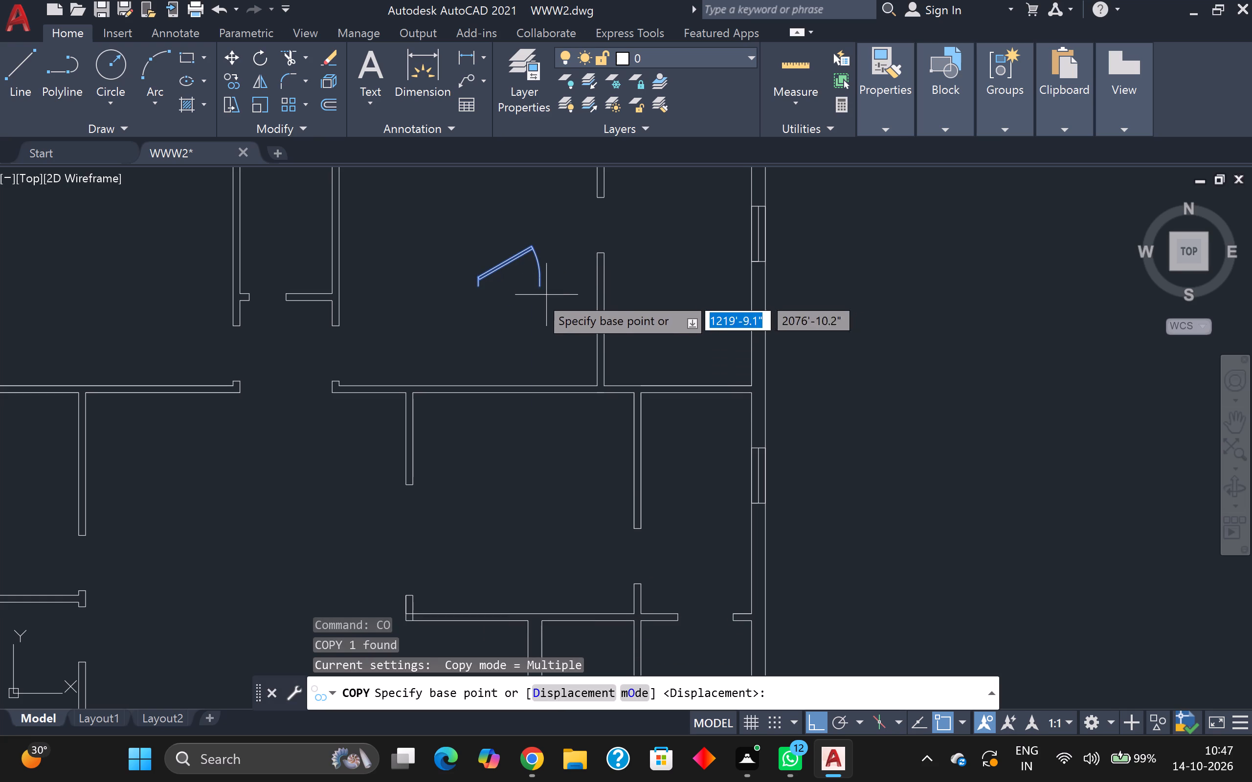
pyautogui.click(498, 264)
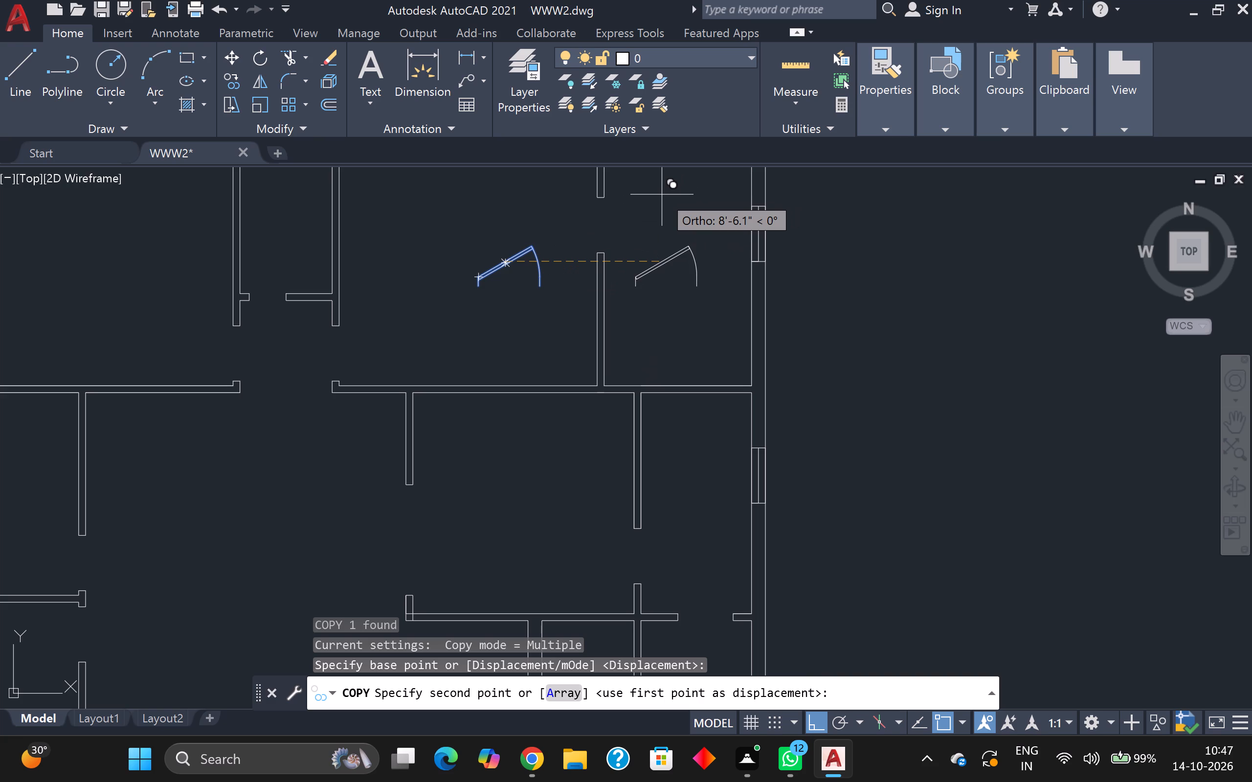
pyautogui.press('F8')
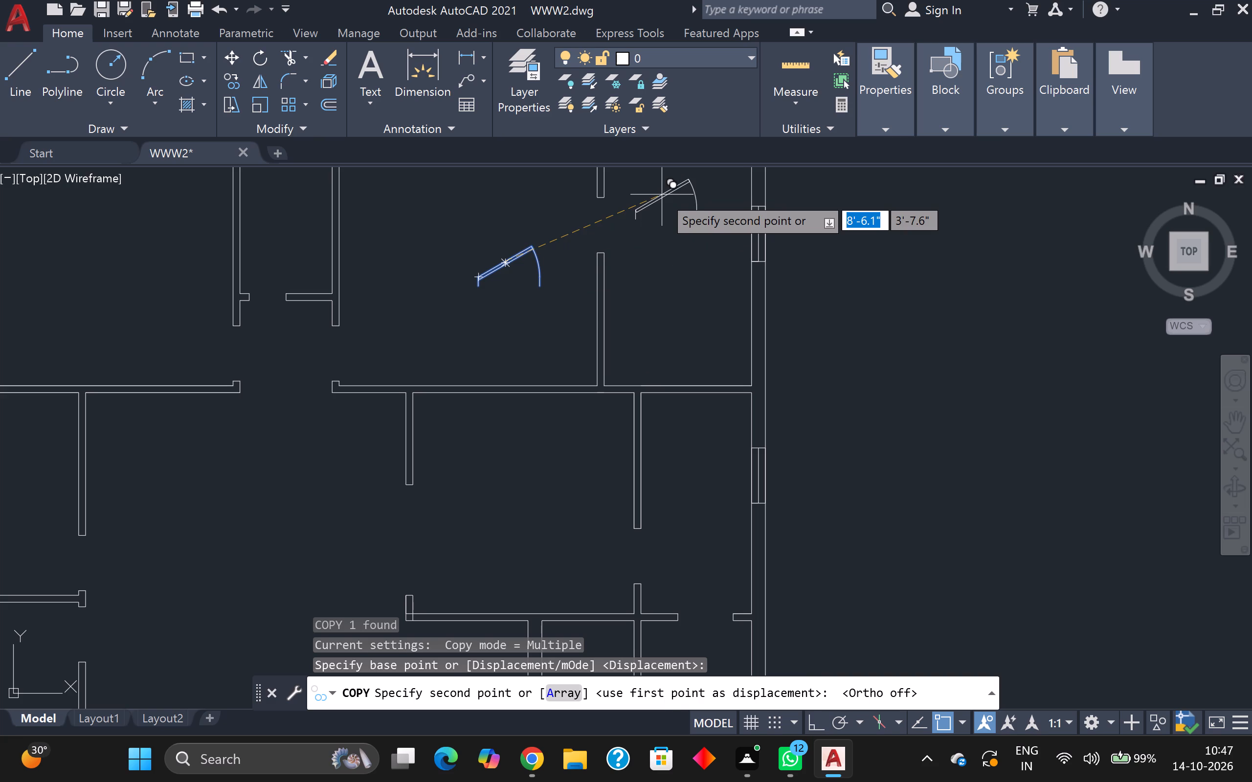
pyautogui.click(662, 195)
pyautogui.scroll(-1, 372, 280)
pyautogui.moveTo(383, 281); pyautogui.dragTo(547, 291, button='middle')
pyautogui.scroll(2, 497, 278)
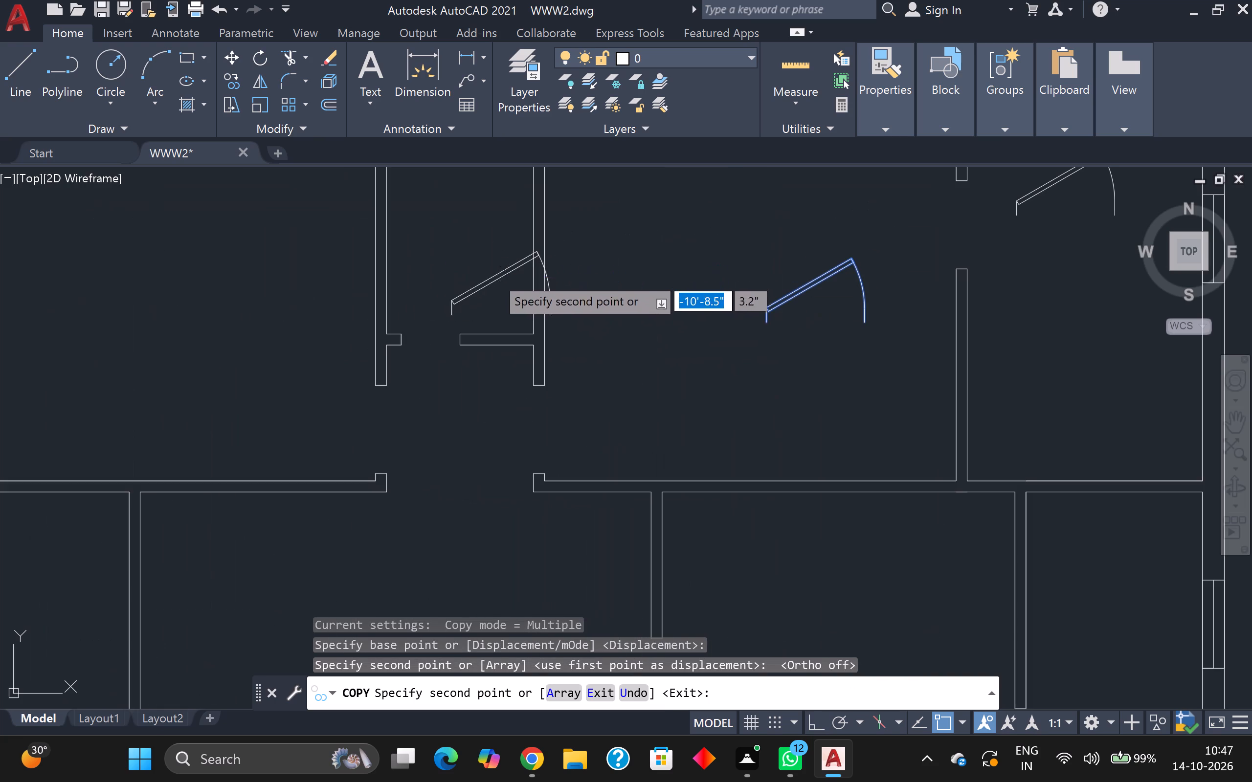
pyautogui.click(448, 259)
pyautogui.click(266, 324)
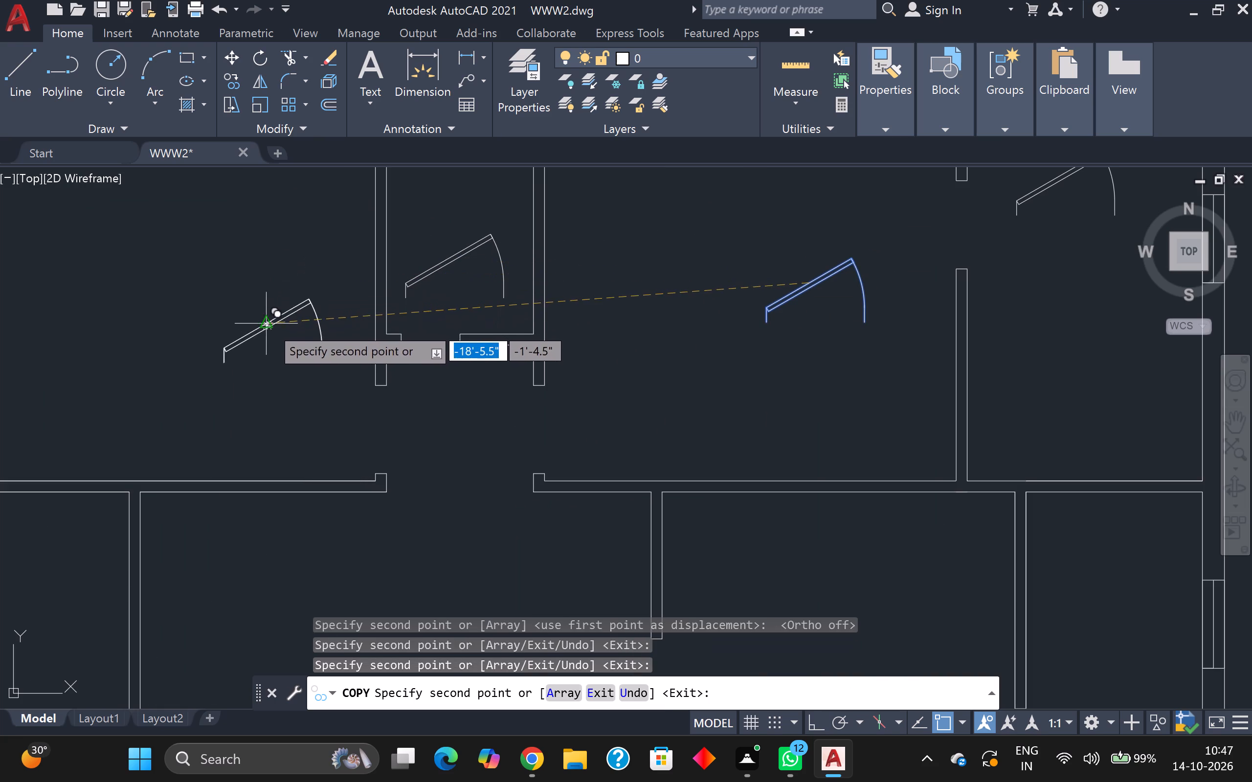
# Place door copies in the plan's right-middle room, the lower-right room and the narrow room at the bottom next to it.
pyautogui.scroll(-1, 437, 444)
pyautogui.moveTo(437, 444); pyautogui.dragTo(555, 298, button='middle')
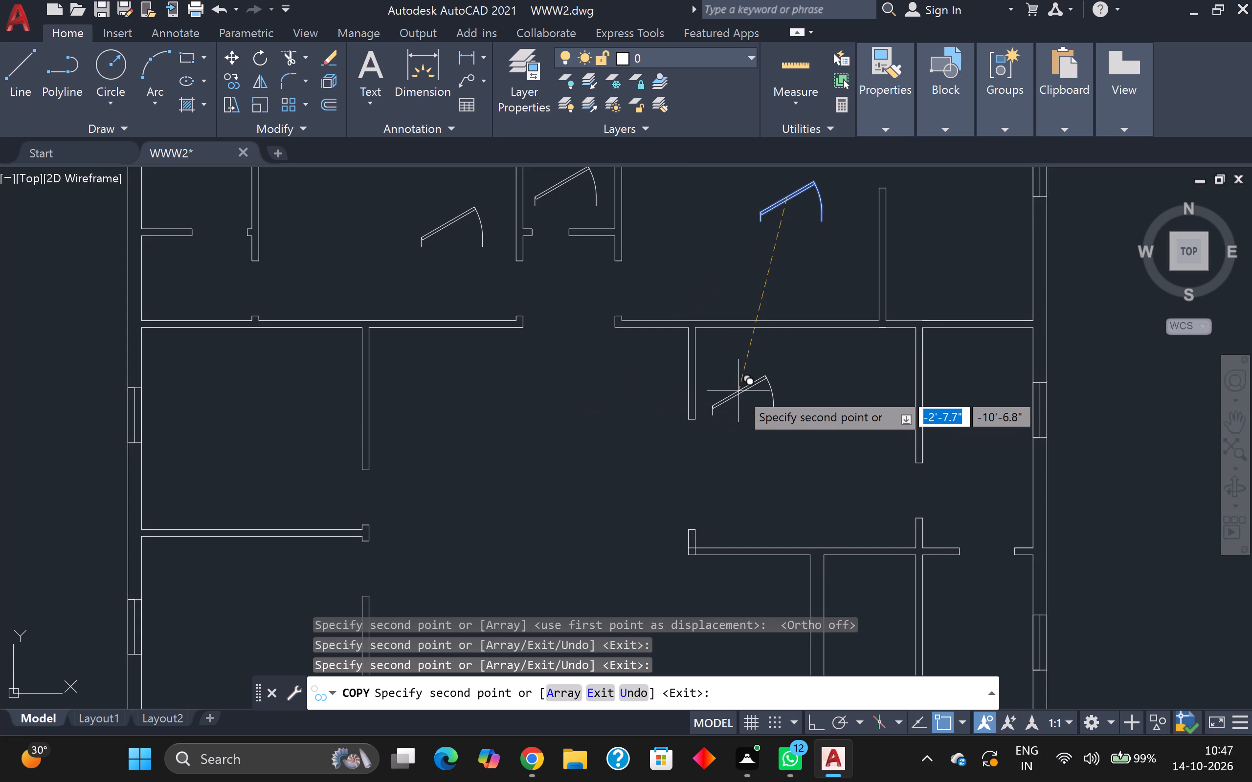
pyautogui.scroll(-2, 738, 391)
pyautogui.scroll(1, 738, 391)
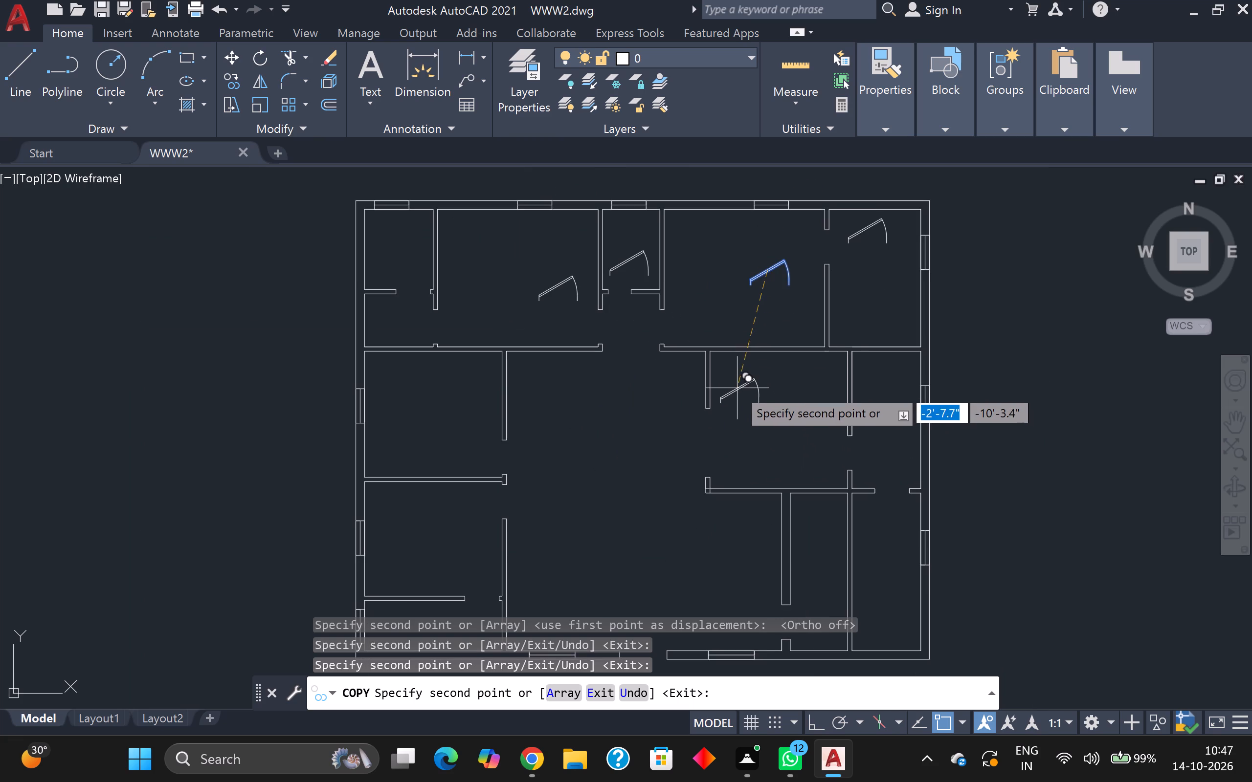
pyautogui.moveTo(754, 369); pyautogui.dragTo(761, 263, button='middle')
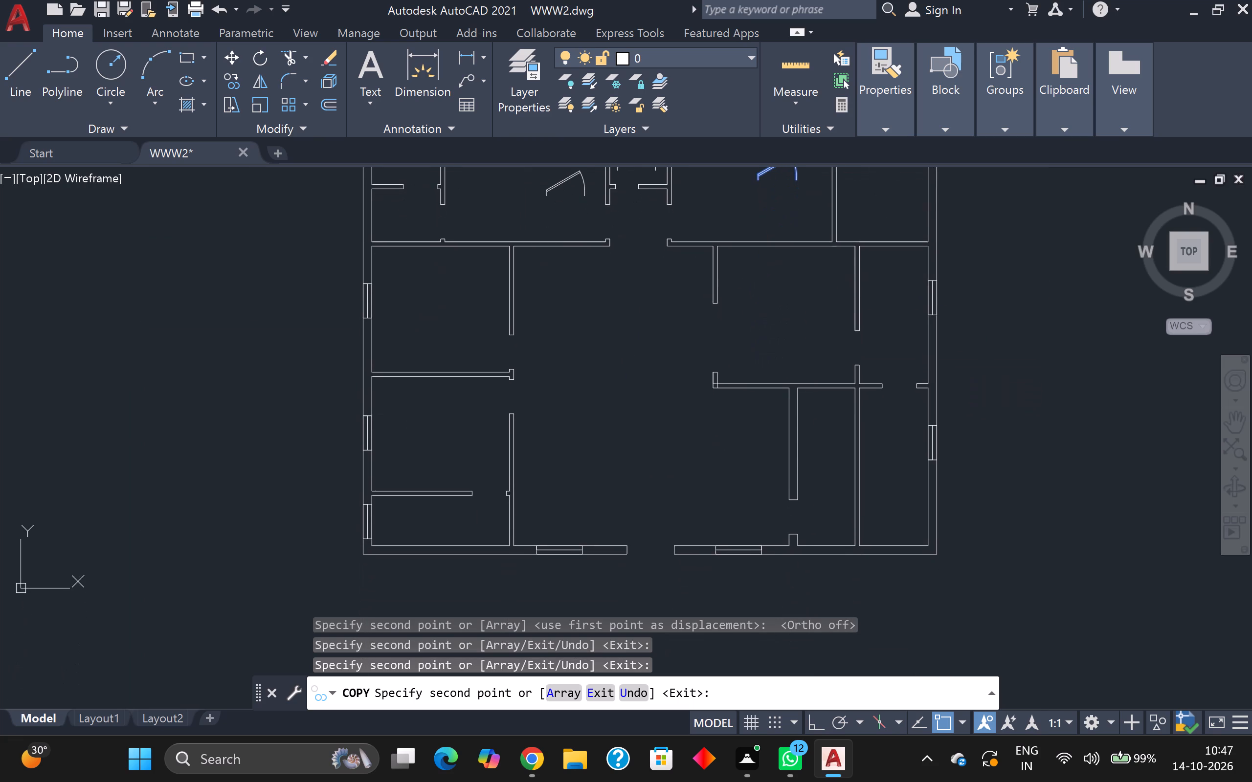
pyautogui.click(879, 331)
pyautogui.click(889, 427)
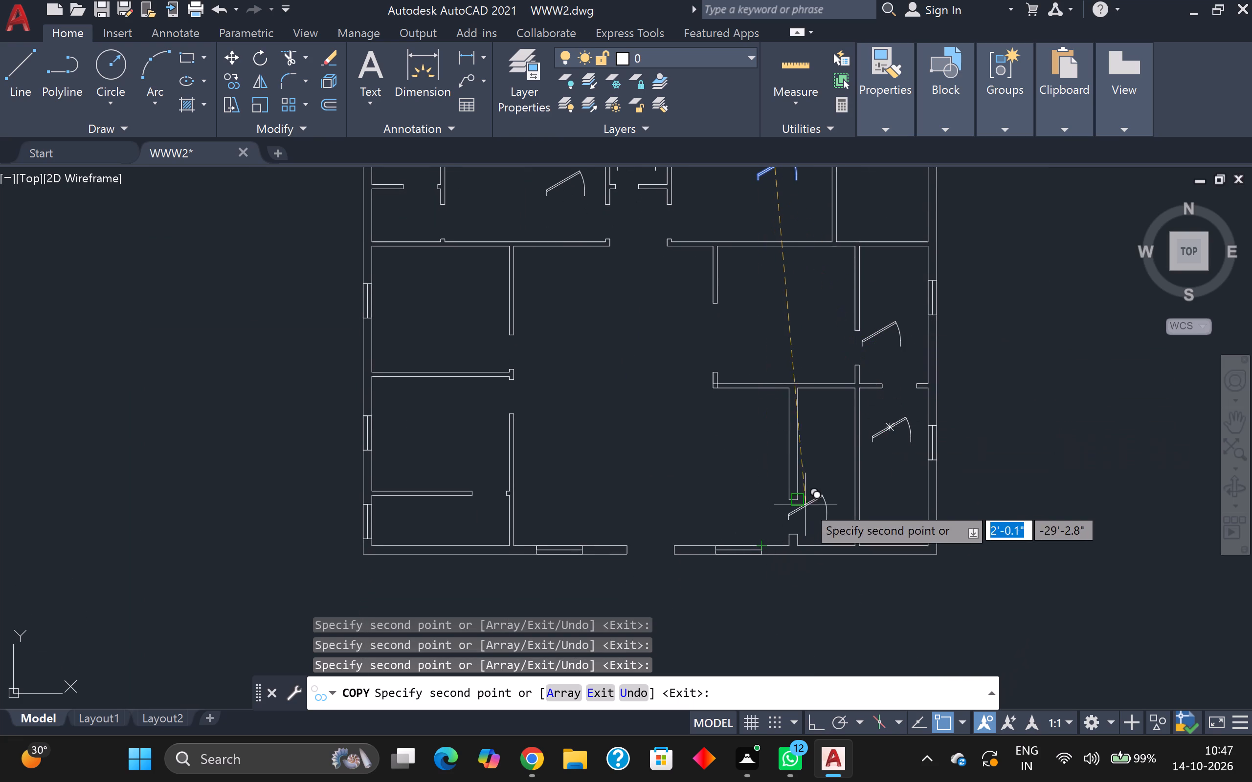
pyautogui.click(819, 515)
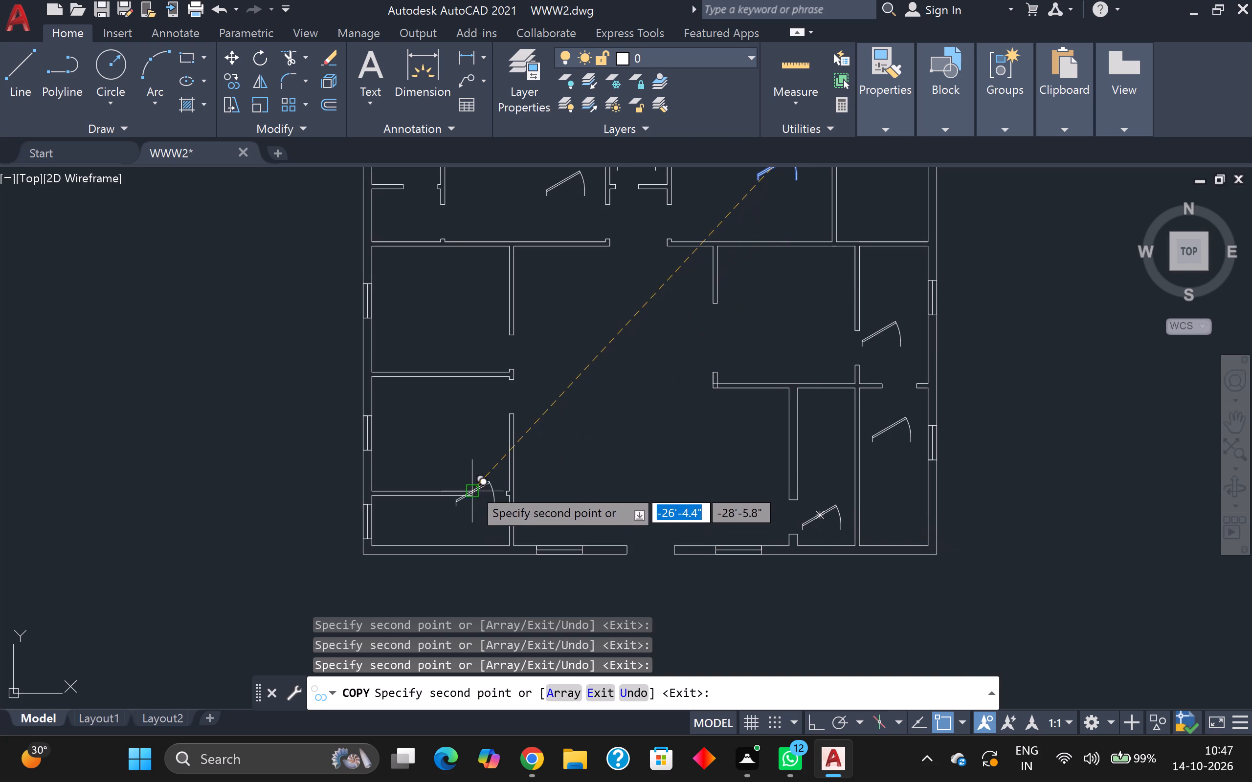
# Place door copies along the plan's left side: bottom-left room, room below the upper corridor wall, and the two small upper-left spaces.
pyautogui.click(471, 521)
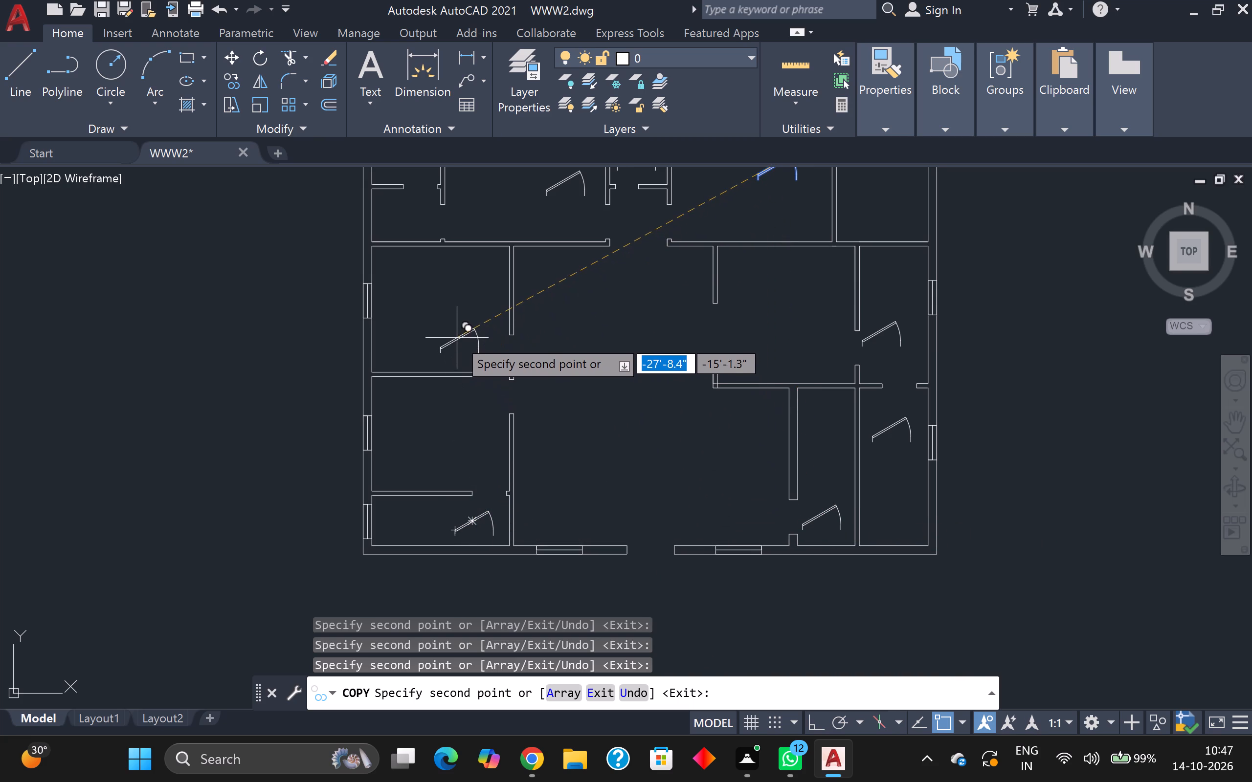
pyautogui.click(457, 338)
pyautogui.moveTo(481, 308); pyautogui.dragTo(603, 442, button='middle')
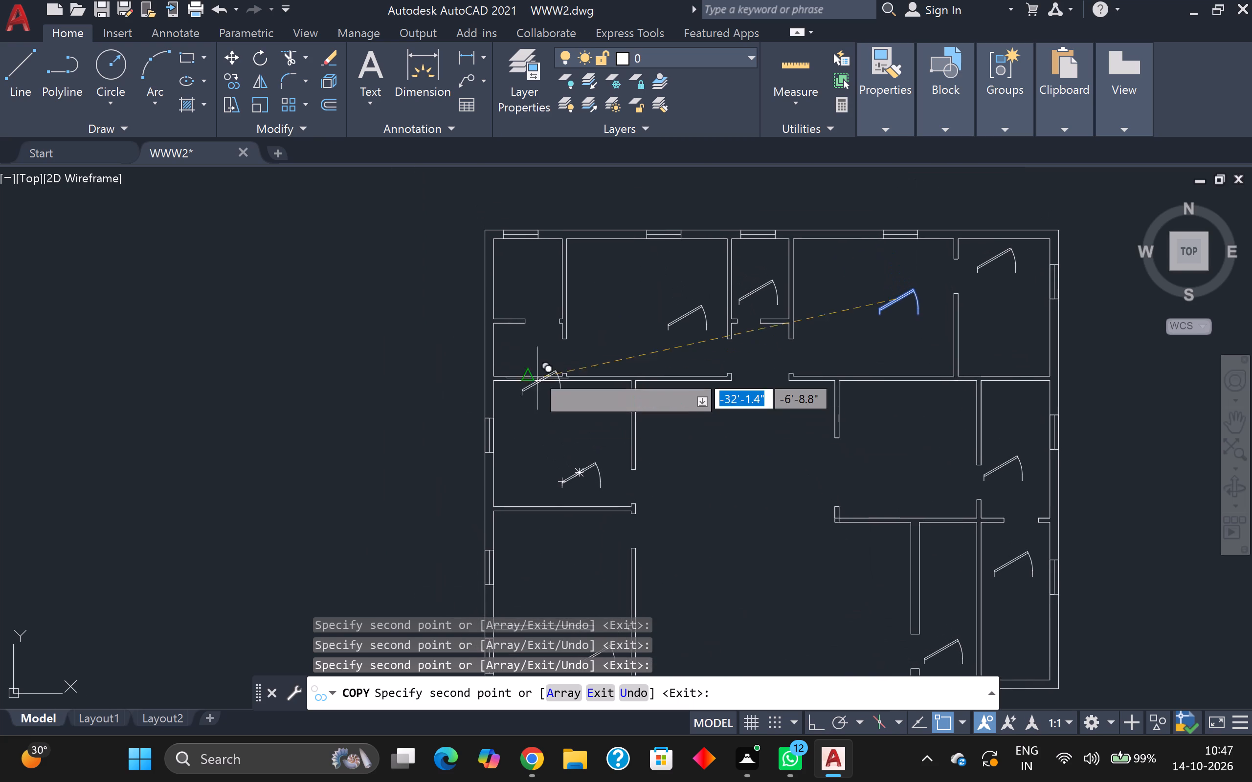
pyautogui.click(537, 356)
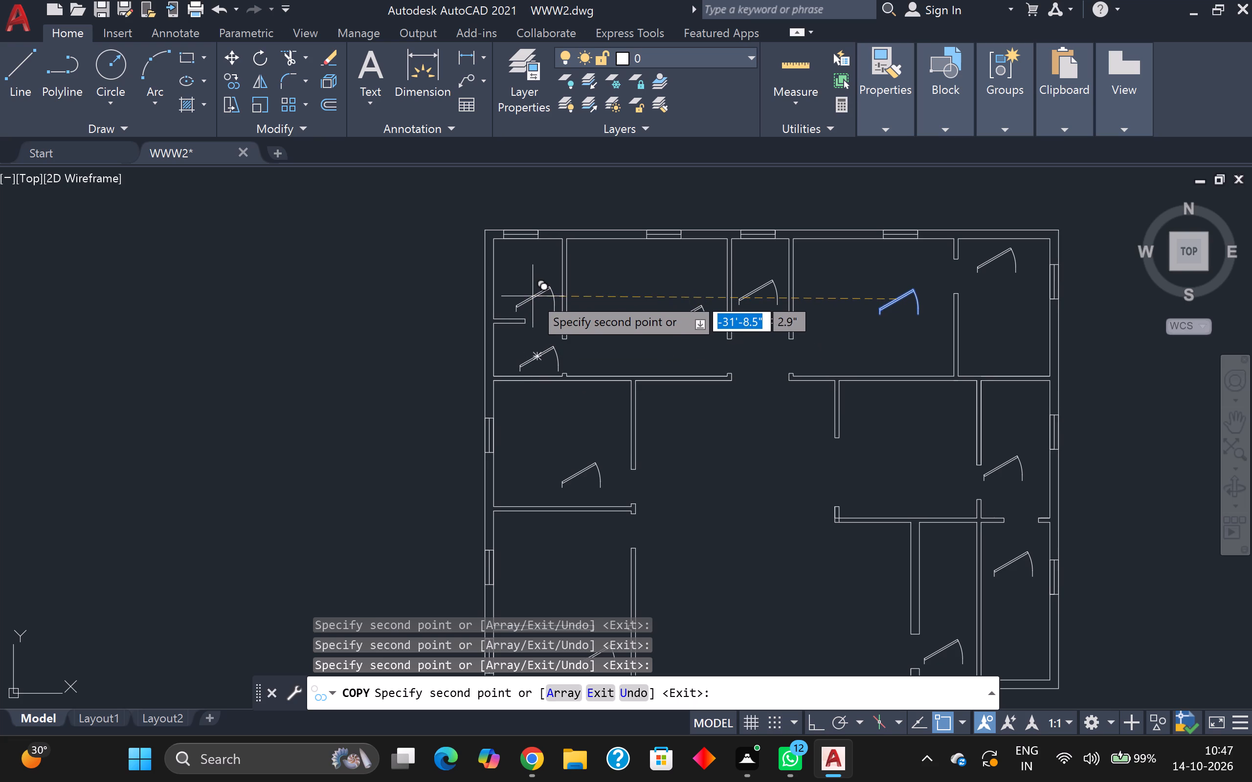
pyautogui.click(537, 295)
# Place the last door copy at the main entrance opening in the plan's bottom wall and finish copying.
pyautogui.scroll(-2, 657, 407)
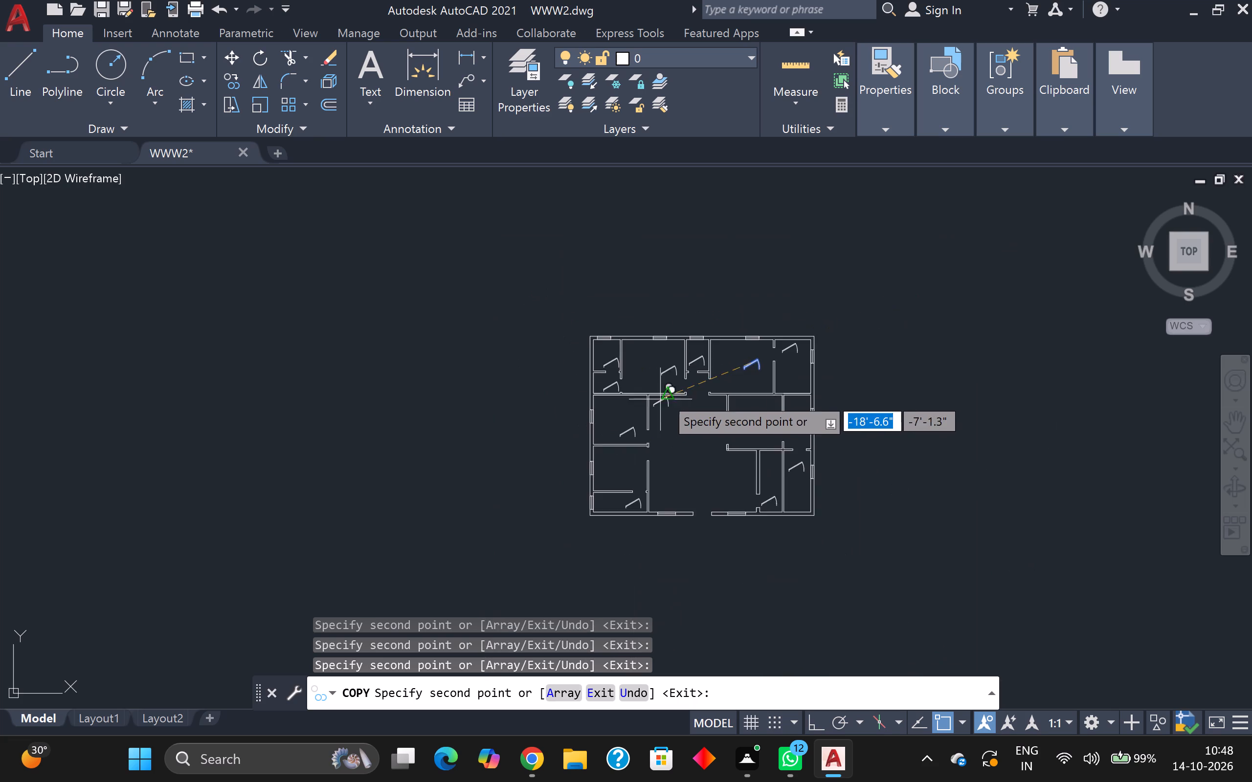
pyautogui.scroll(3, 673, 381)
pyautogui.scroll(-4, 684, 374)
pyautogui.scroll(2, 686, 374)
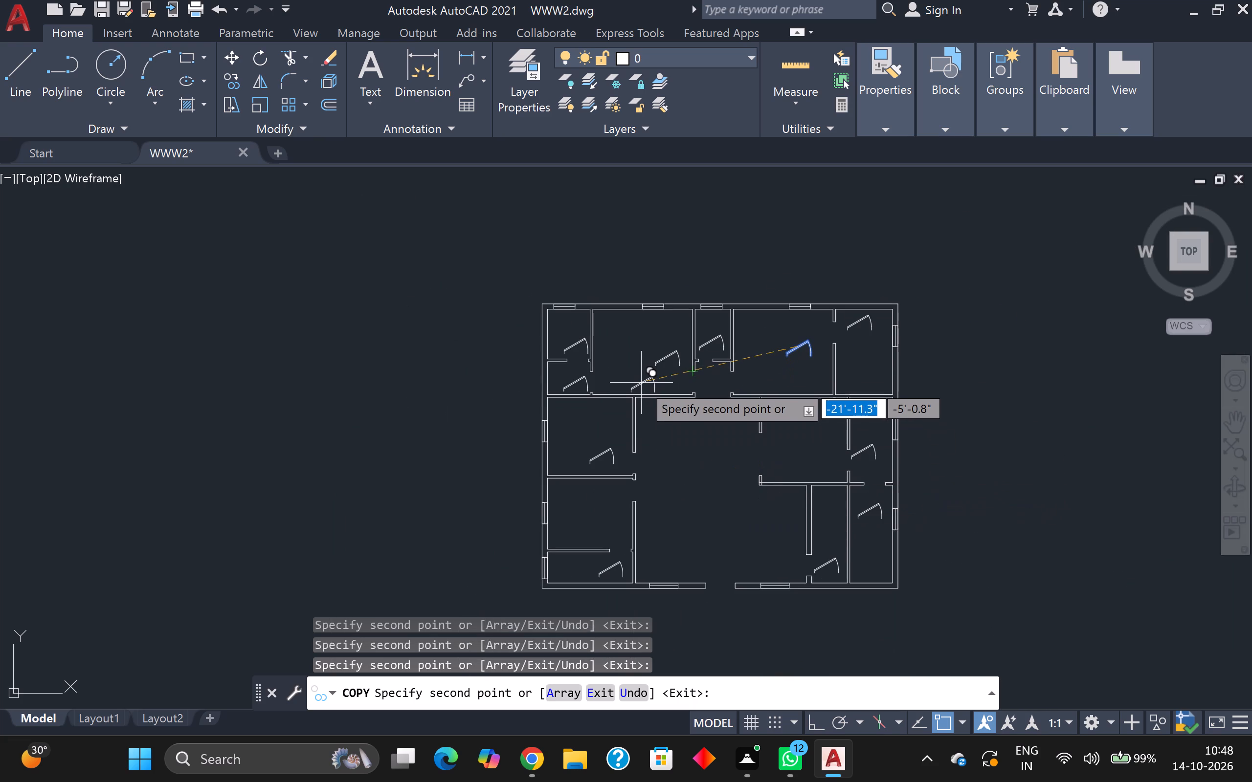
pyautogui.click(718, 560)
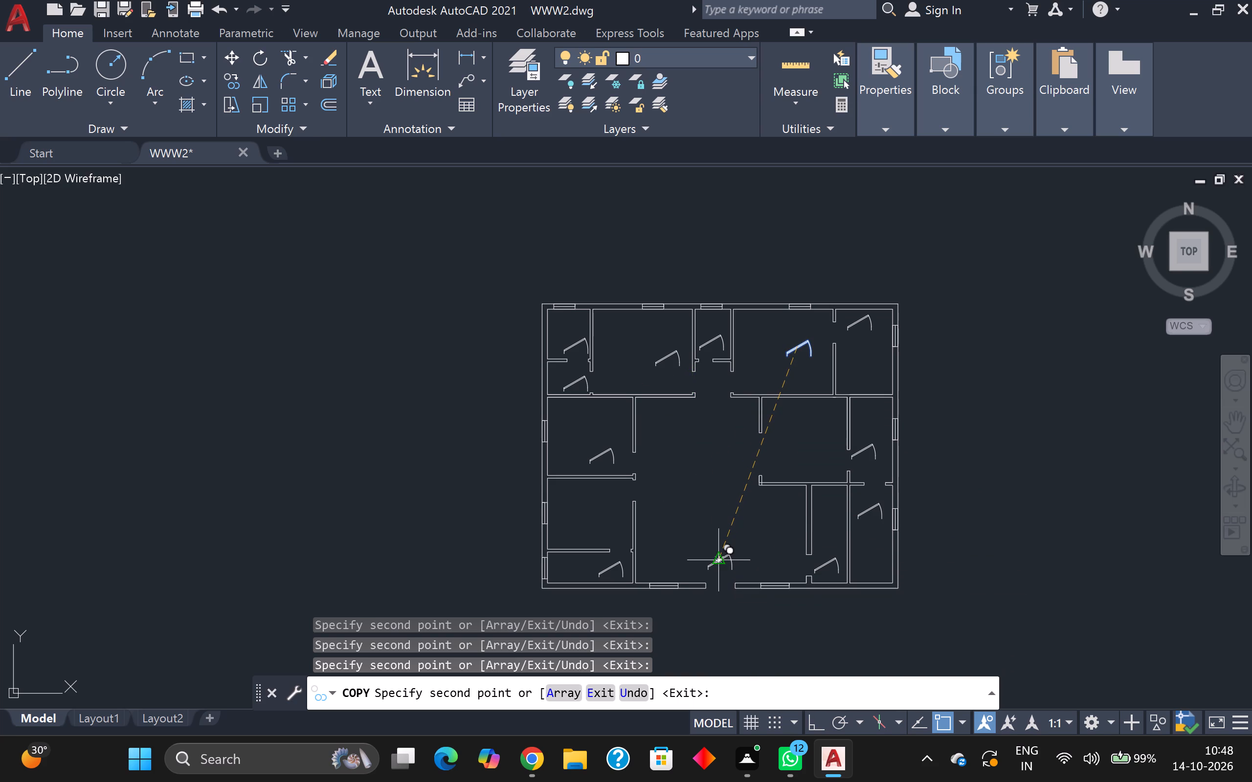
pyautogui.press('Escape')
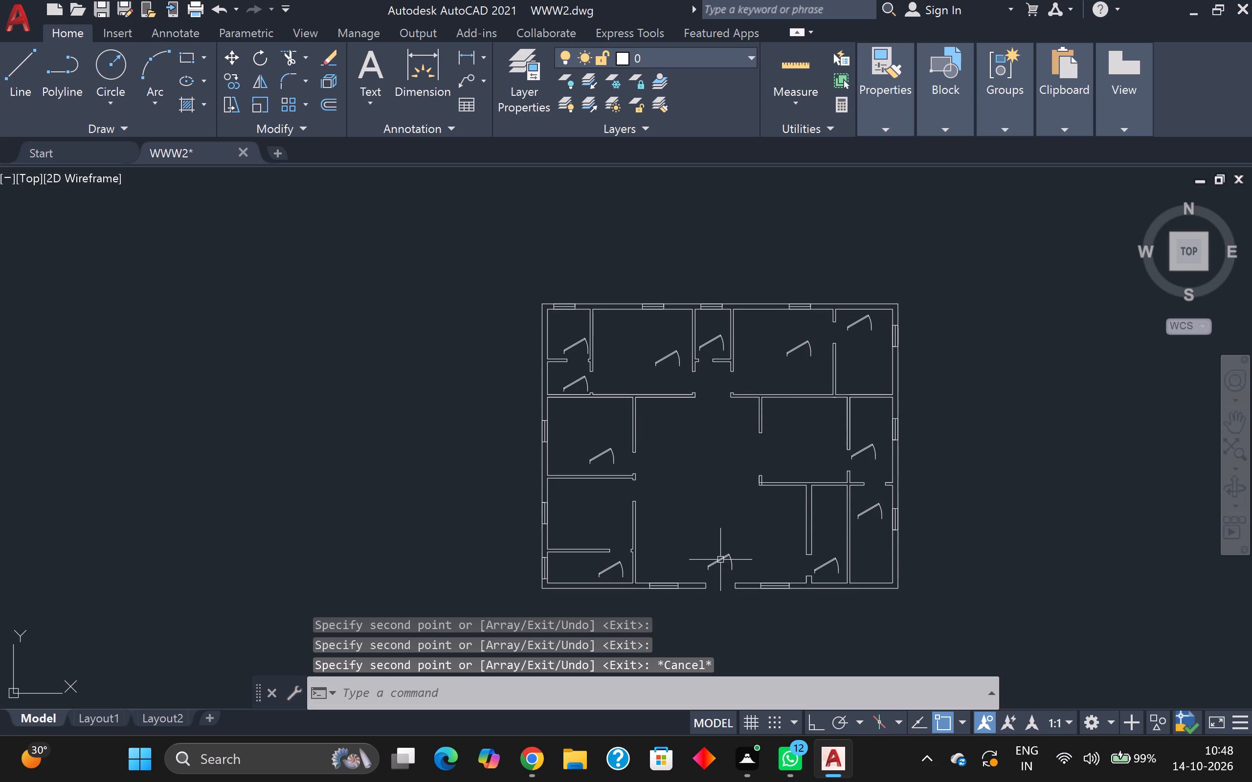
# Align the upper-right corner room's door to the midpoints of its west wall opening, hinged at the upper jamb, scaling it to fit.
pyautogui.scroll(2, 857, 327)
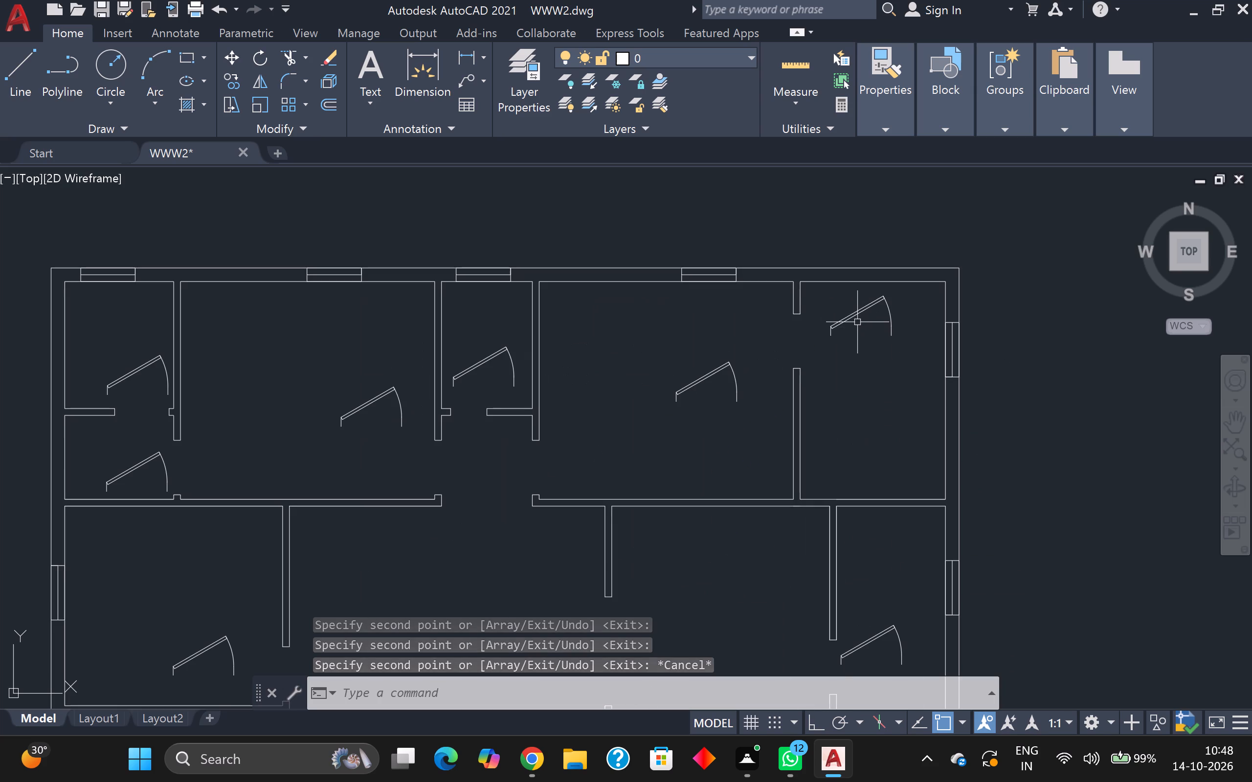
pyautogui.click(852, 315)
pyautogui.press('a')
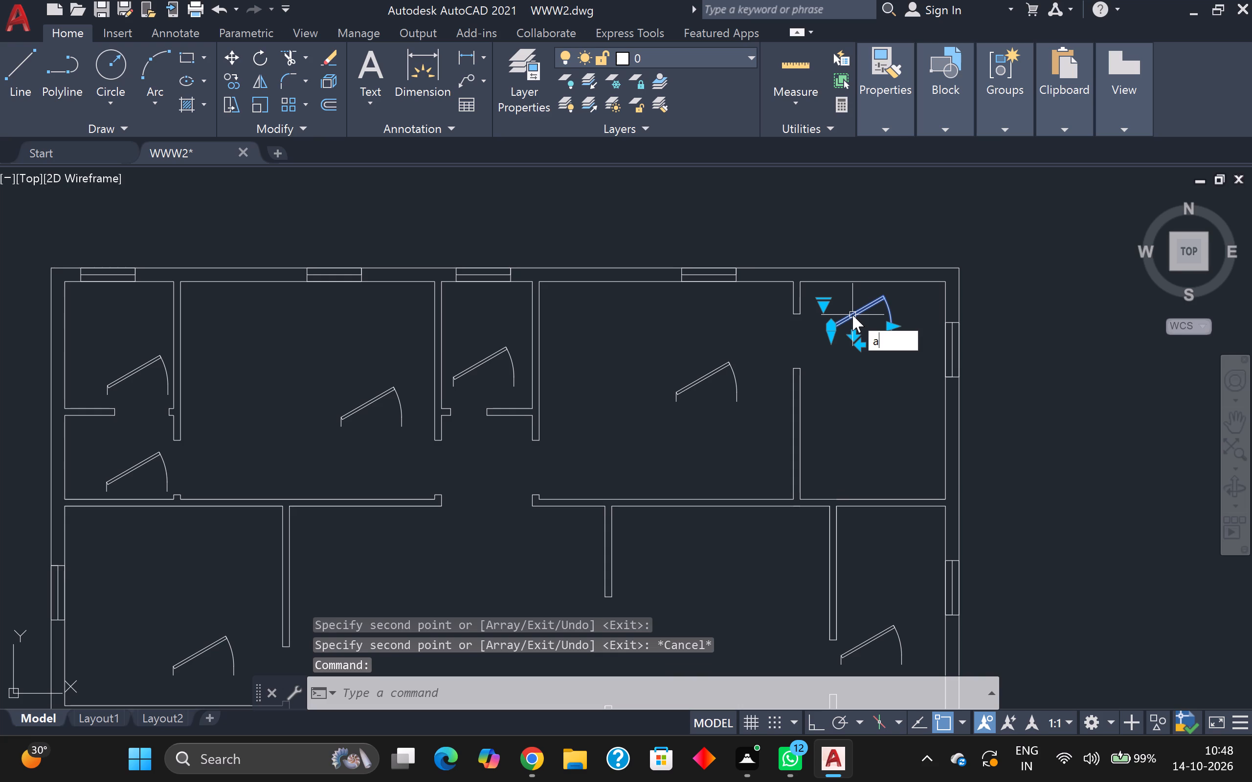
pyautogui.press('l')
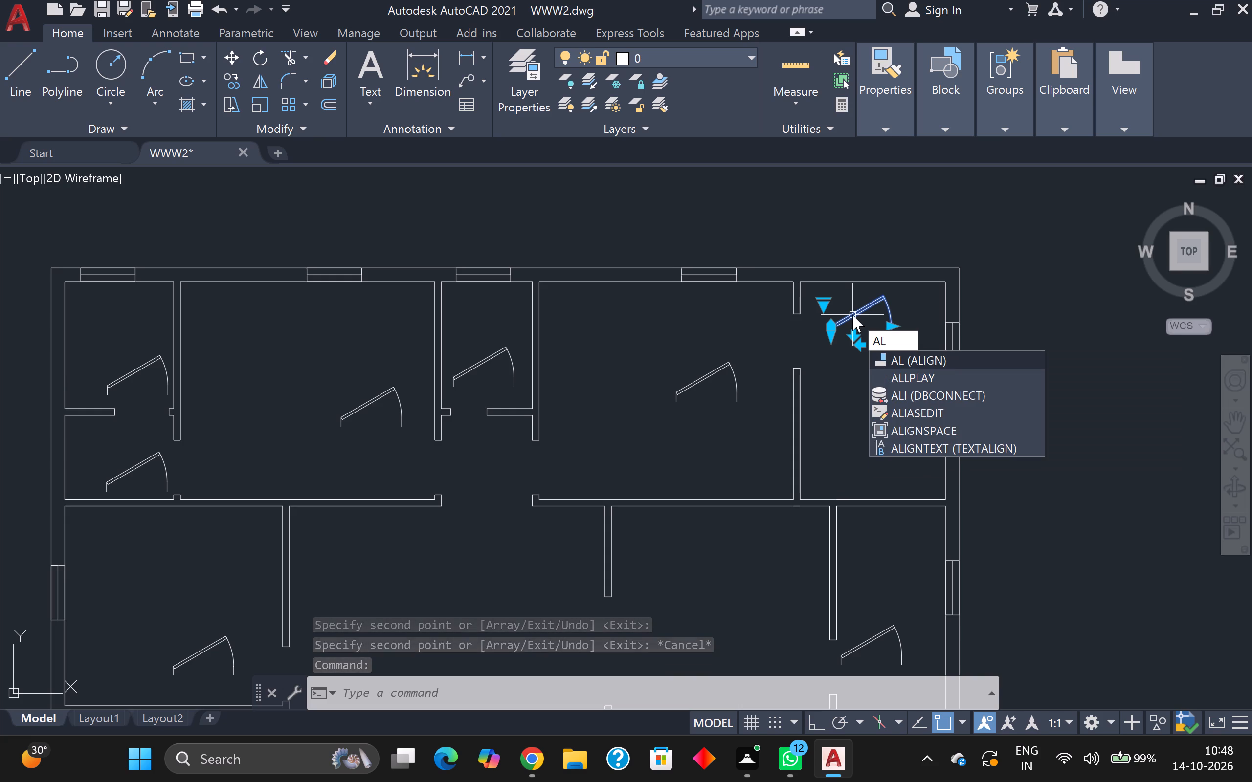
pyautogui.click(919, 358)
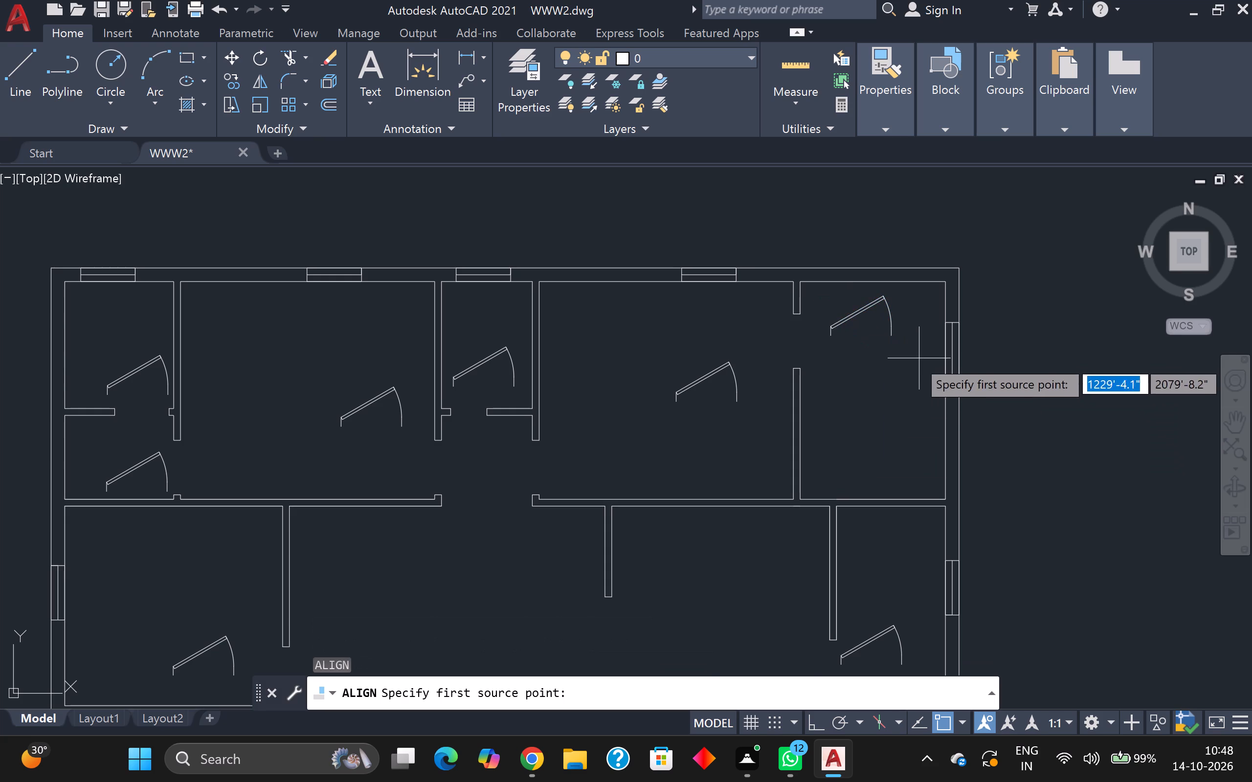
pyautogui.scroll(2, 856, 341)
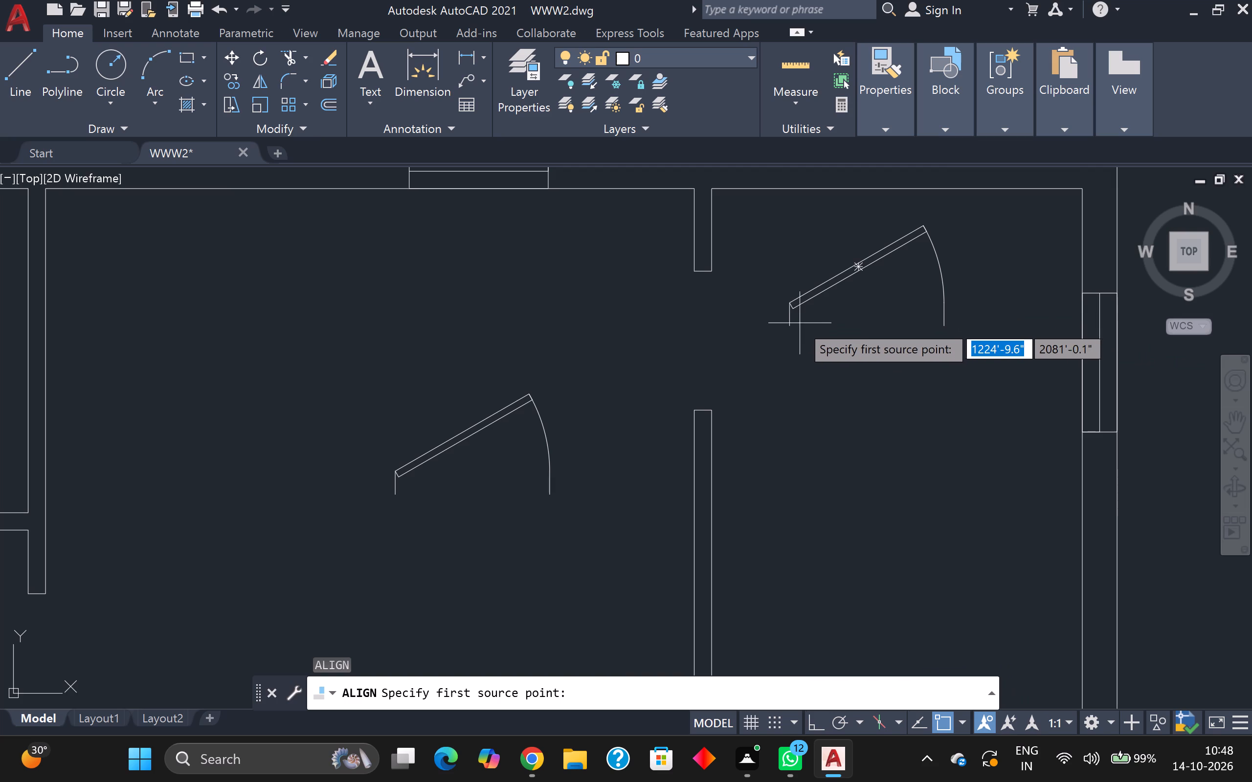
pyautogui.click(794, 322)
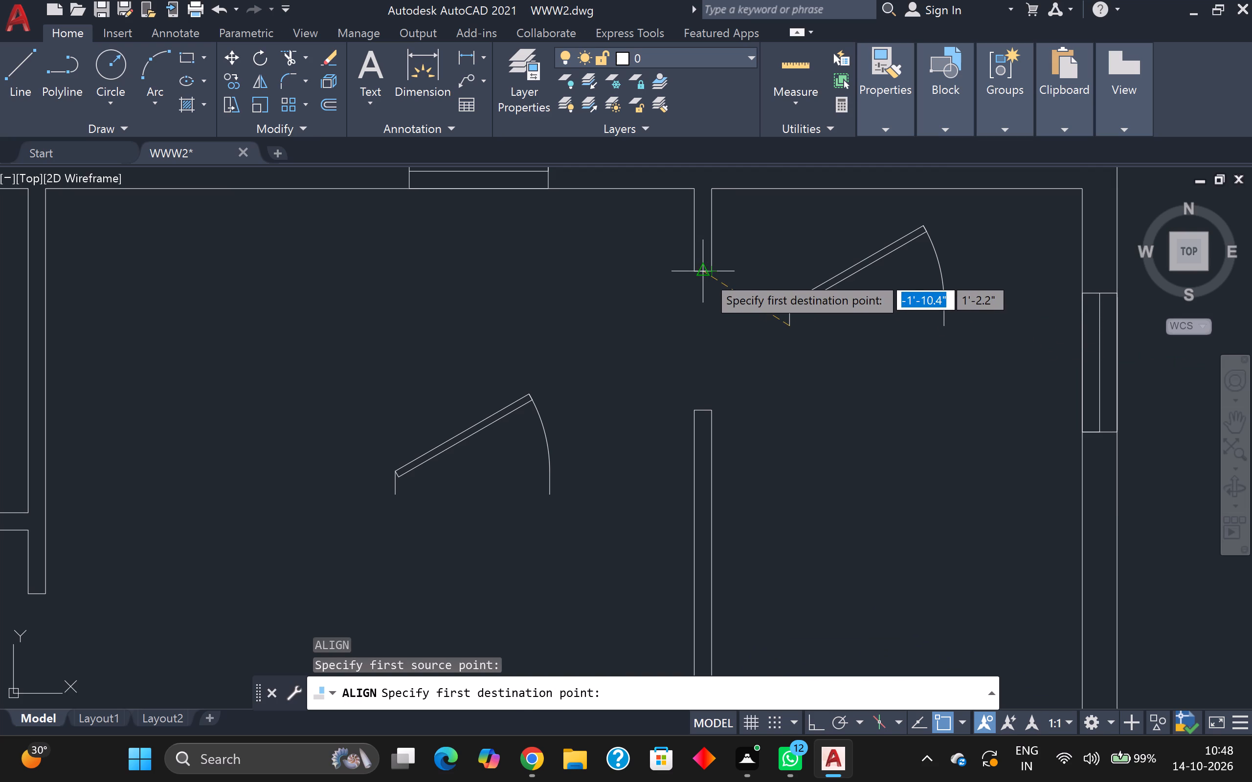
pyautogui.click(706, 274)
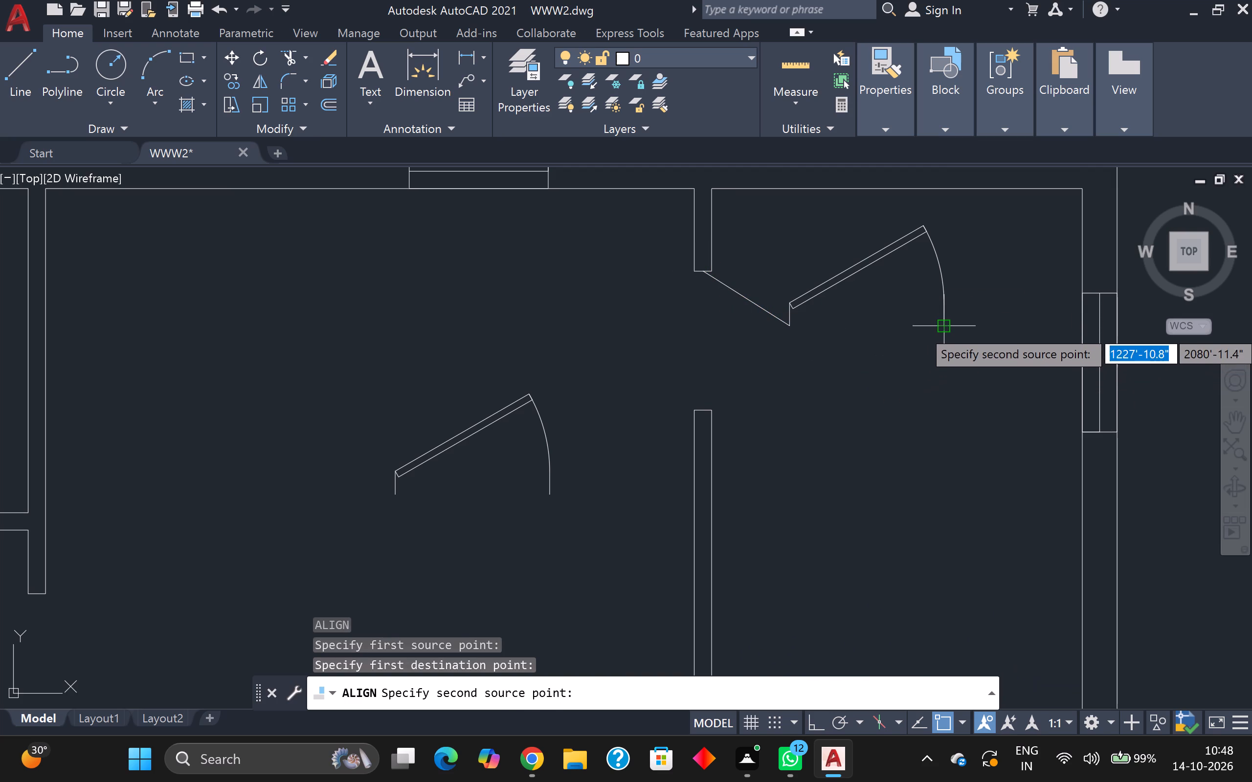
pyautogui.click(944, 328)
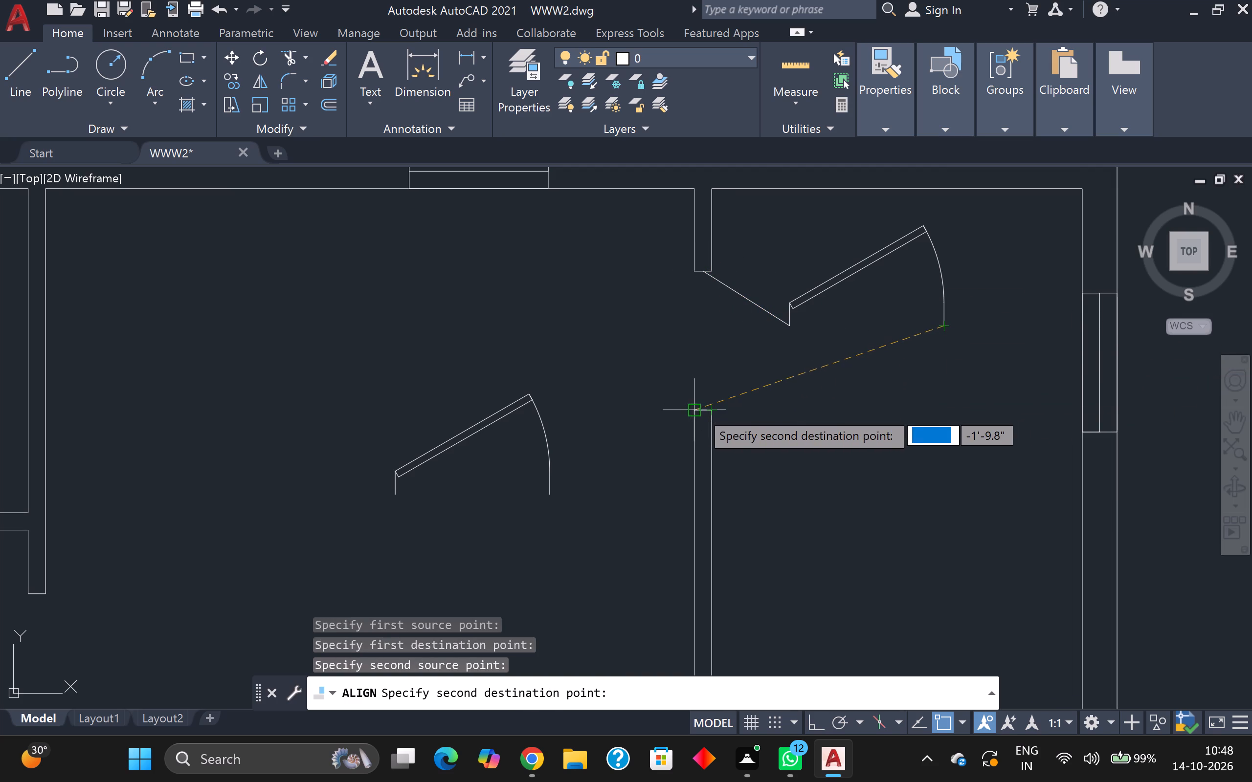
pyautogui.click(705, 410)
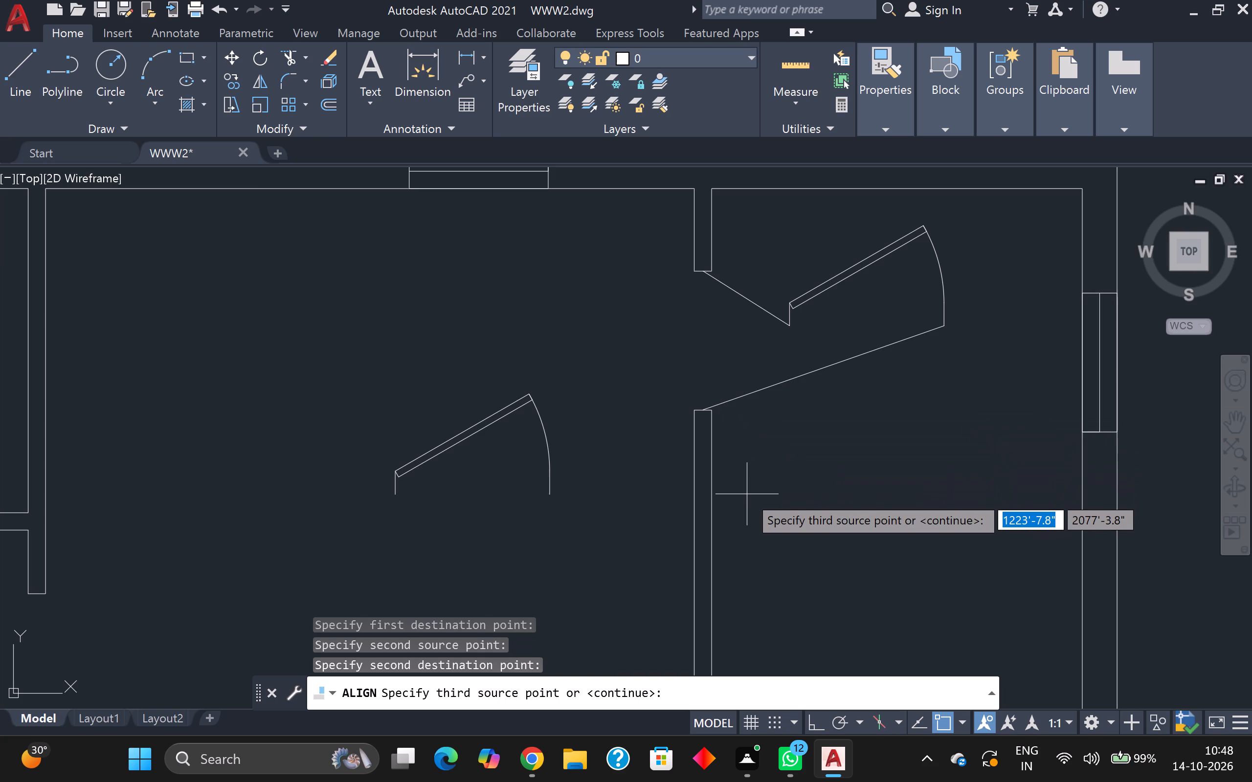
pyautogui.press('Return')
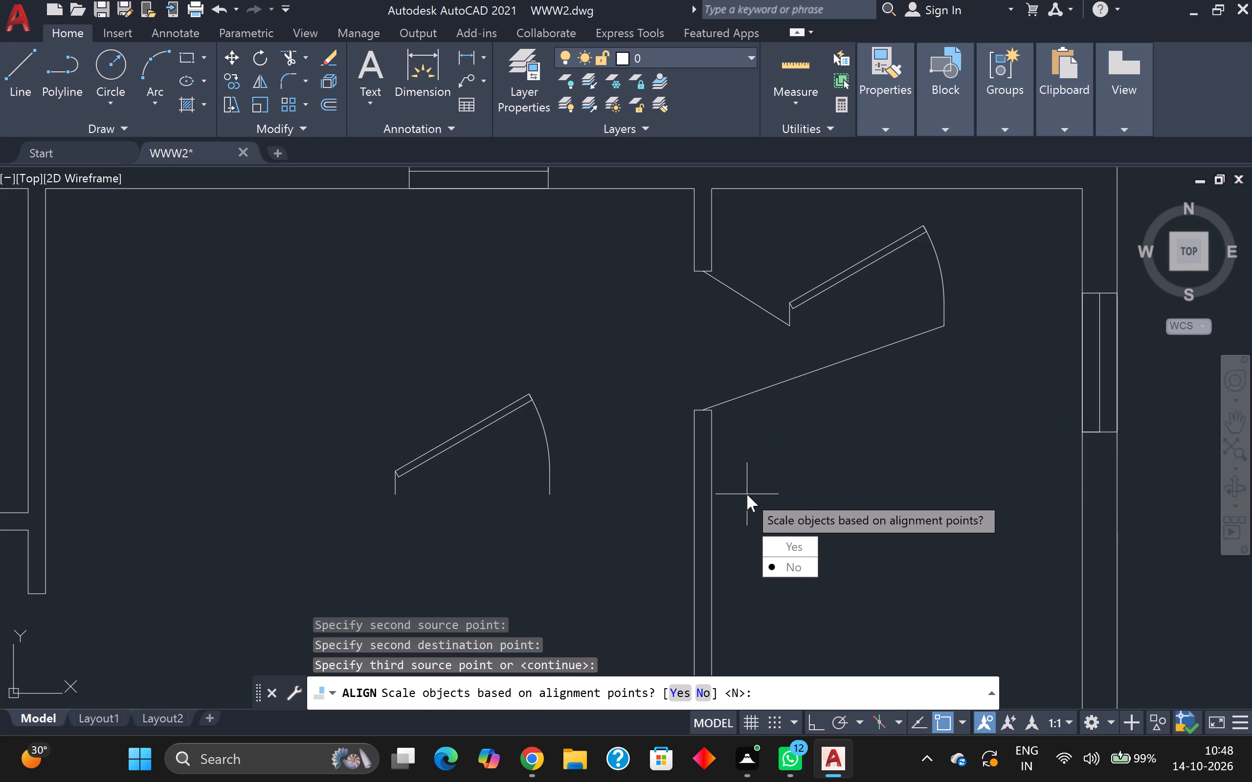
pyautogui.moveTo(776, 549); pyautogui.dragTo(747, 494)
# Align the large upper room's door to its corridor-side opening beside the small top-middle room, hinged at the lower jamb, scaling it to fit.
pyautogui.scroll(-2, 701, 467)
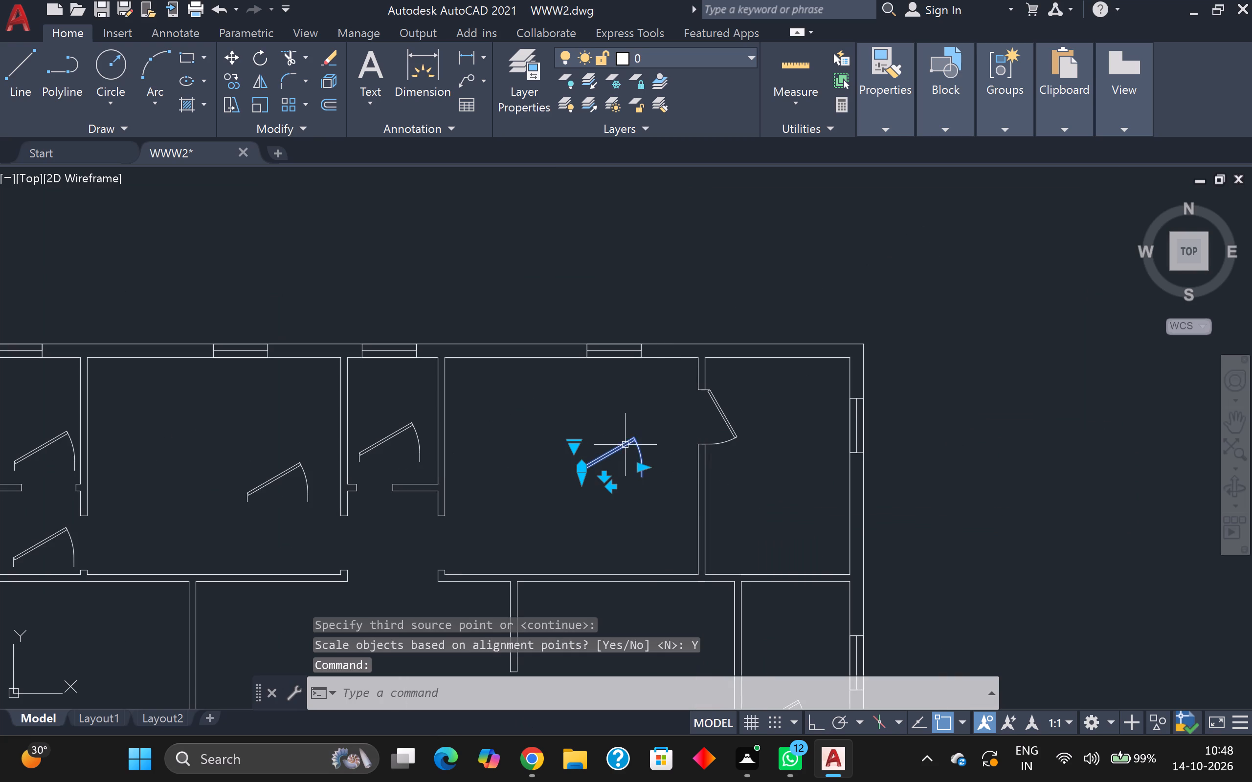
pyautogui.click(625, 445)
pyautogui.moveTo(666, 527); pyautogui.dragTo(818, 447, button='middle')
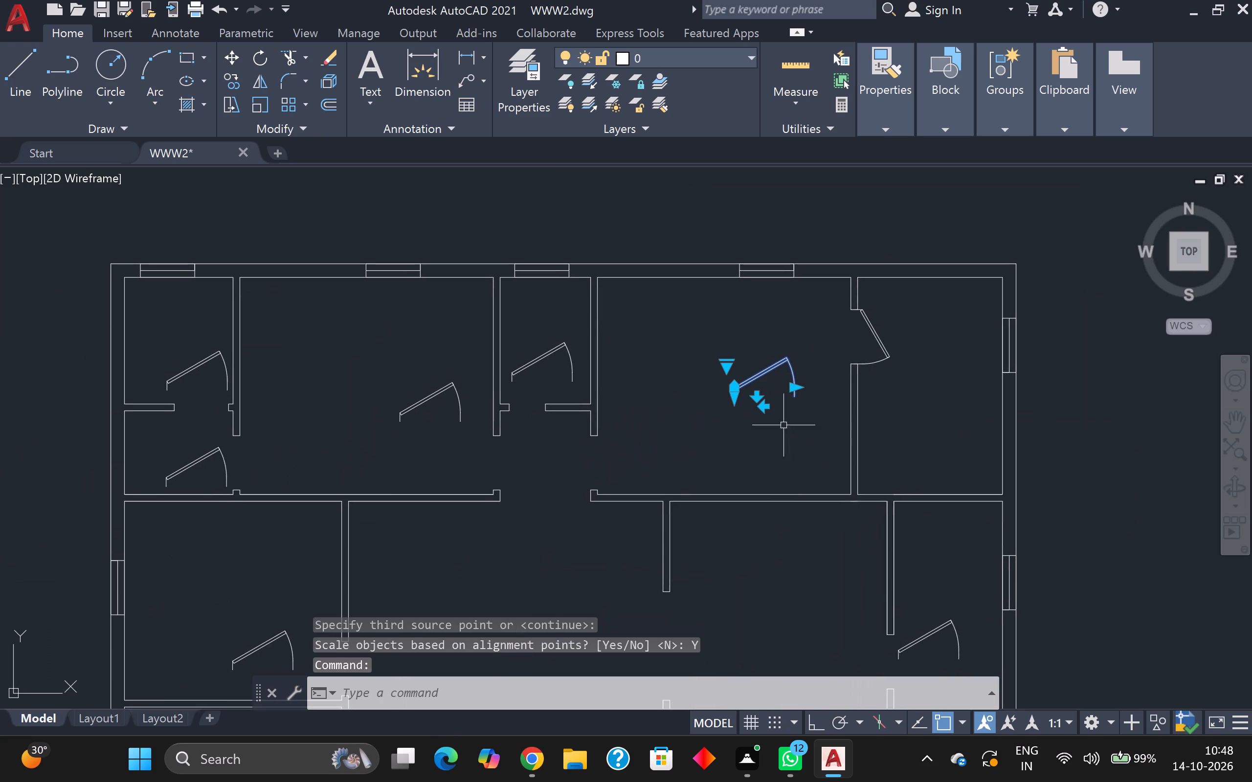
pyautogui.scroll(3, 749, 394)
pyautogui.scroll(-2, 709, 361)
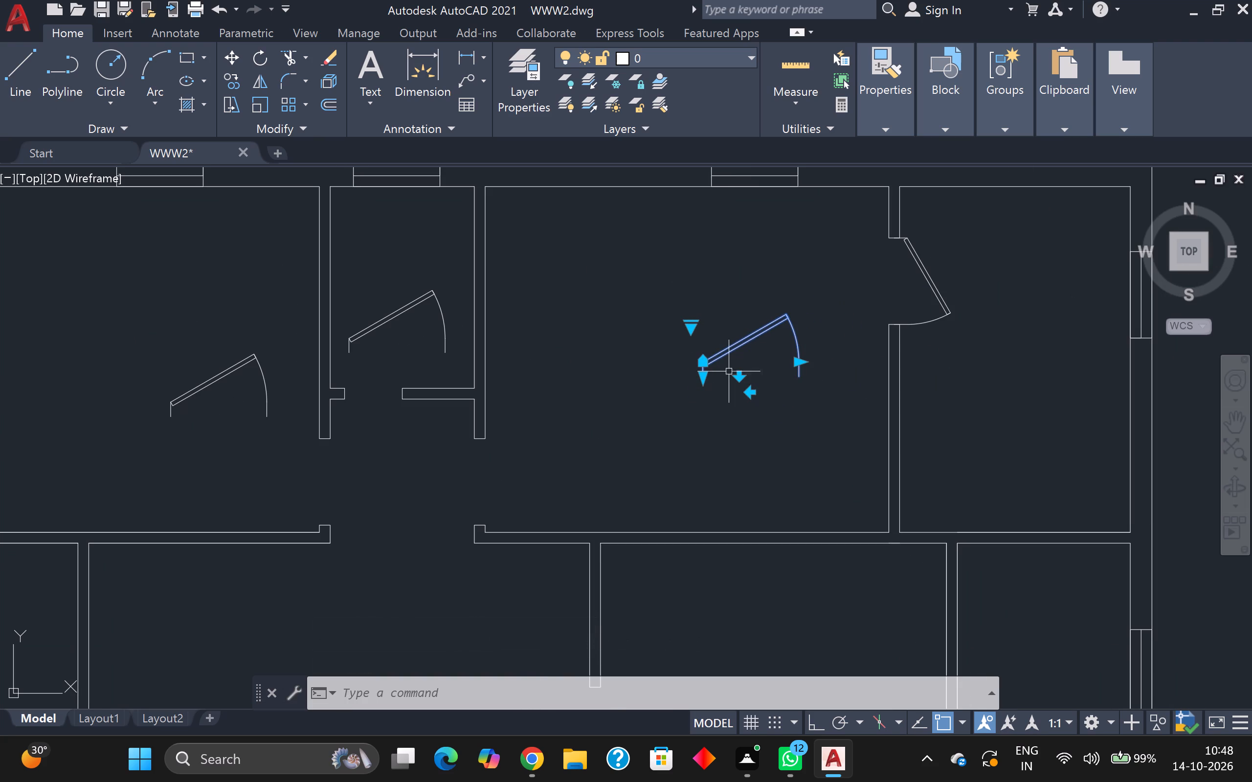
pyautogui.write('al')
pyautogui.press('Return')
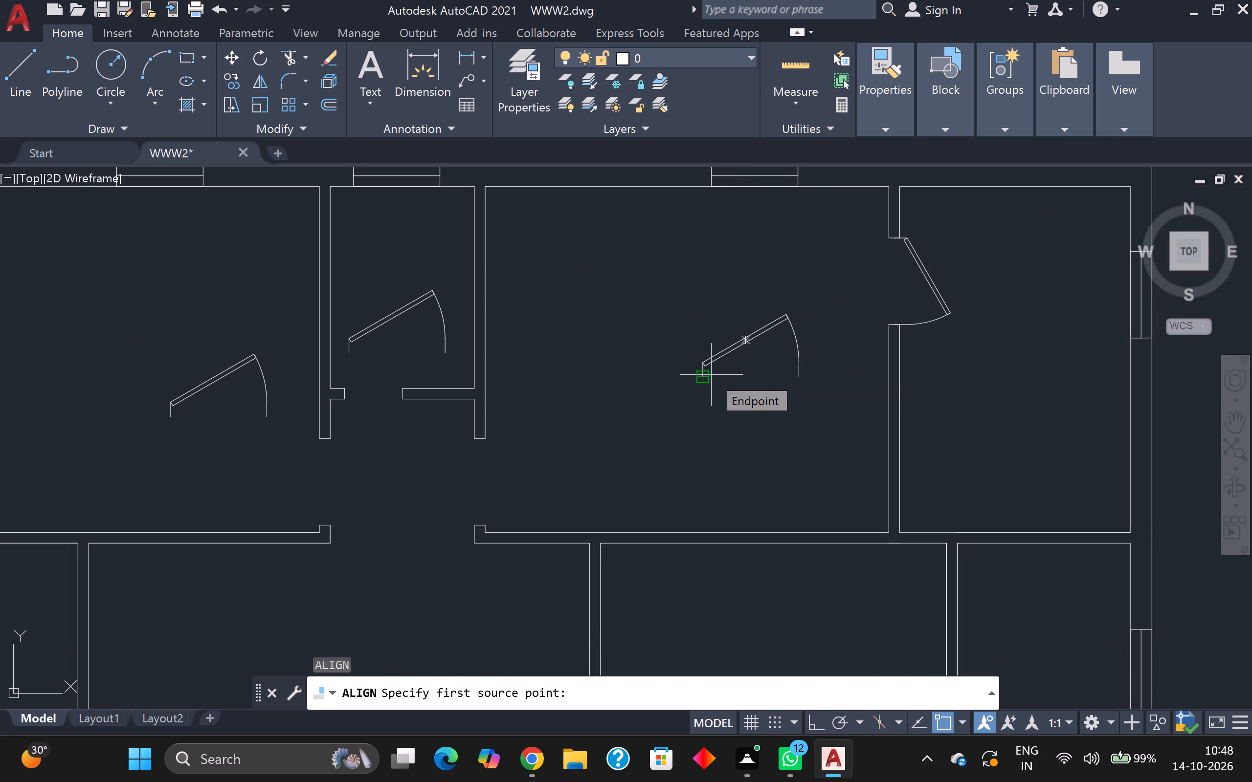
pyautogui.scroll(4, 711, 375)
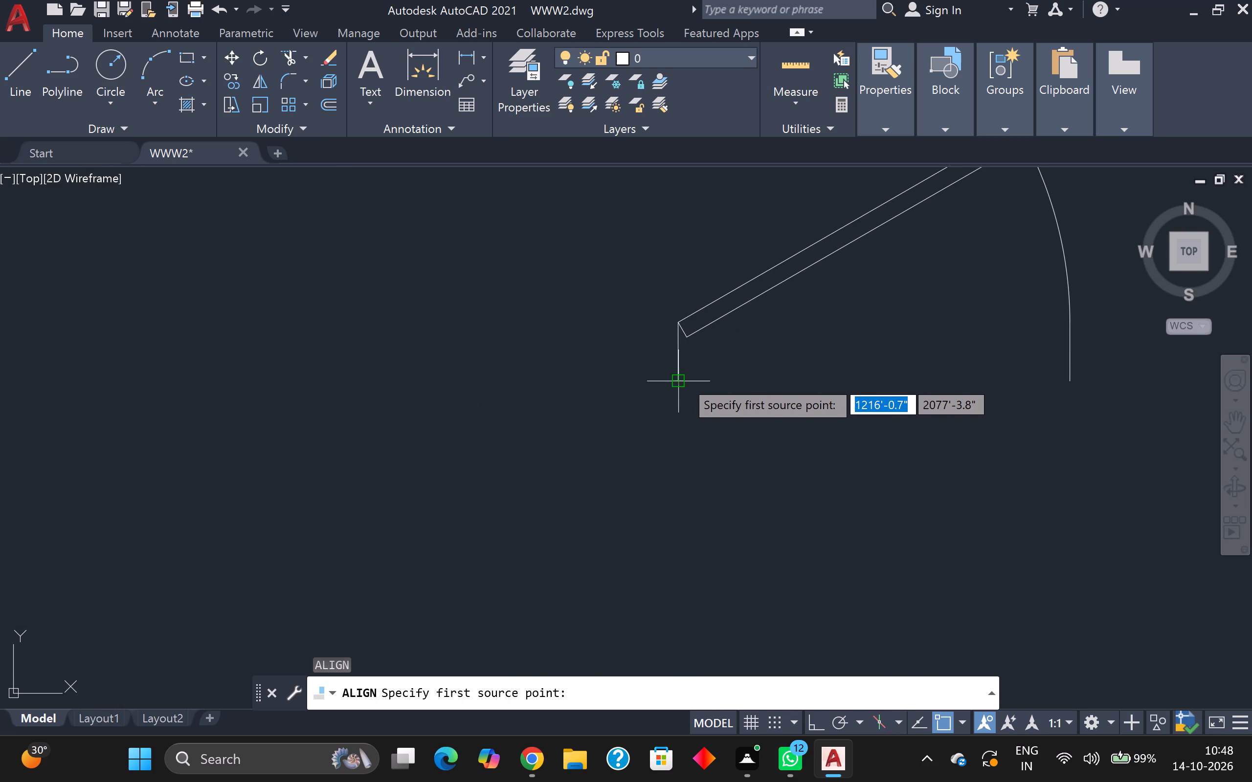
pyautogui.click(682, 379)
pyautogui.scroll(-1, 66, 519)
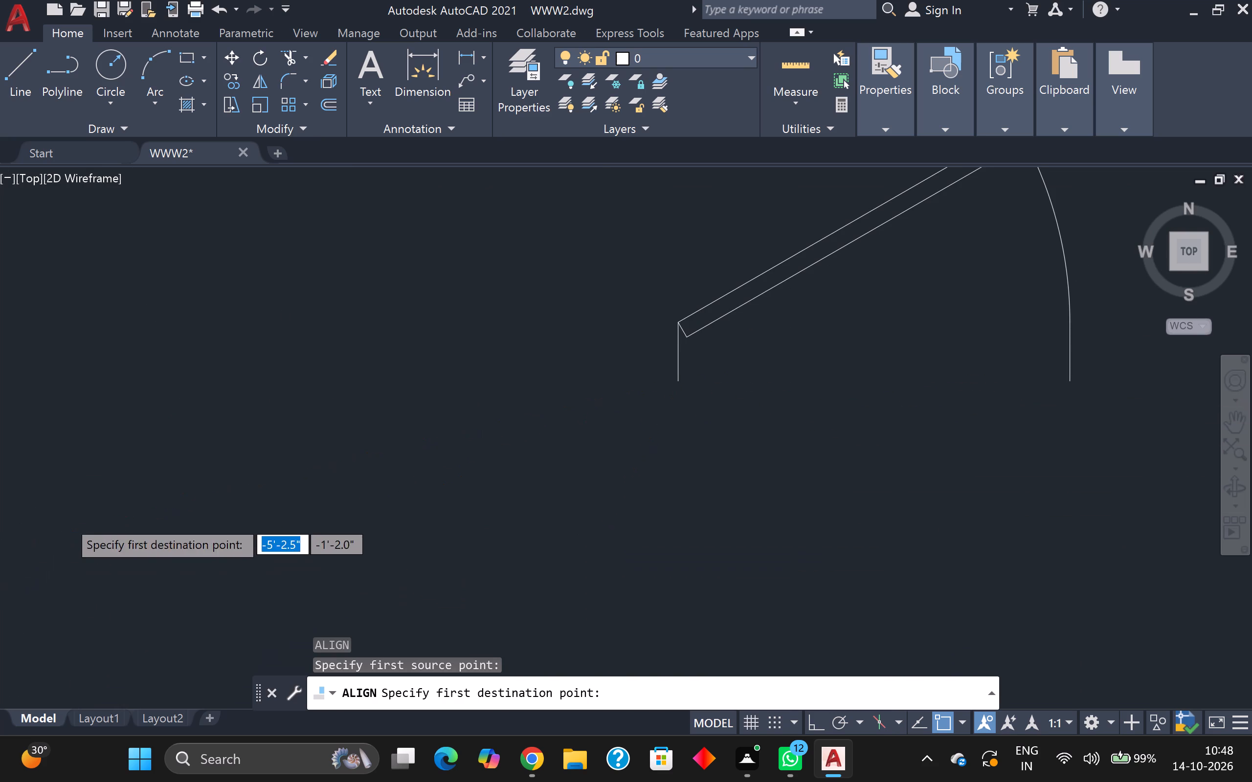
pyautogui.scroll(-1, 66, 519)
pyautogui.scroll(-1, 142, 490)
pyautogui.moveTo(143, 489); pyautogui.dragTo(414, 421, button='middle')
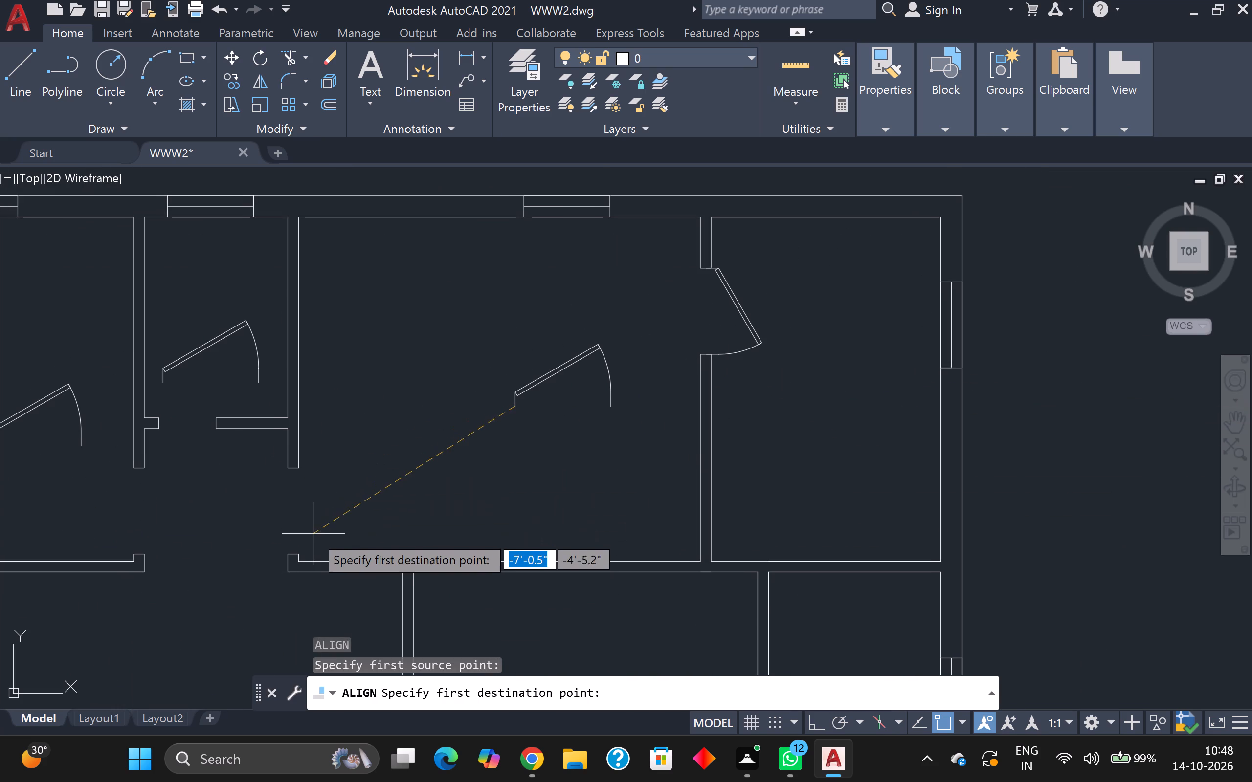
pyautogui.scroll(3, 277, 557)
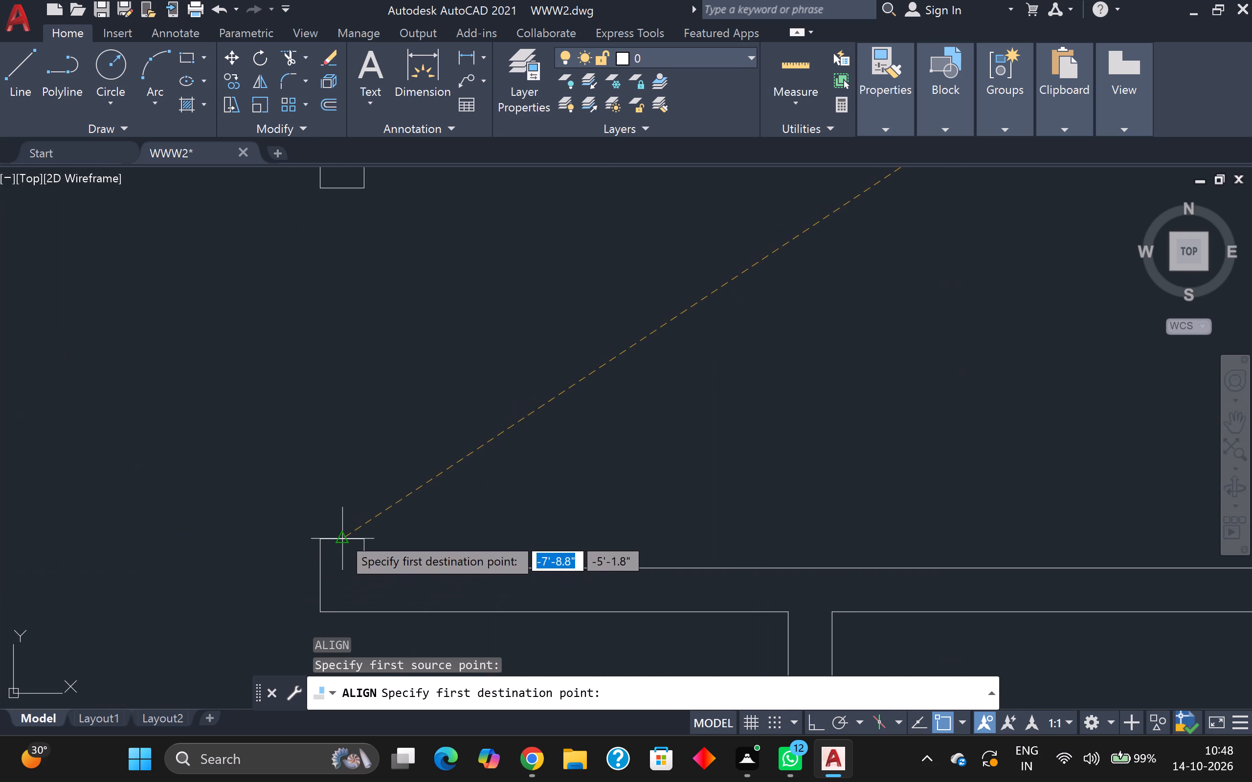
pyautogui.click(341, 535)
pyautogui.scroll(-3, 466, 432)
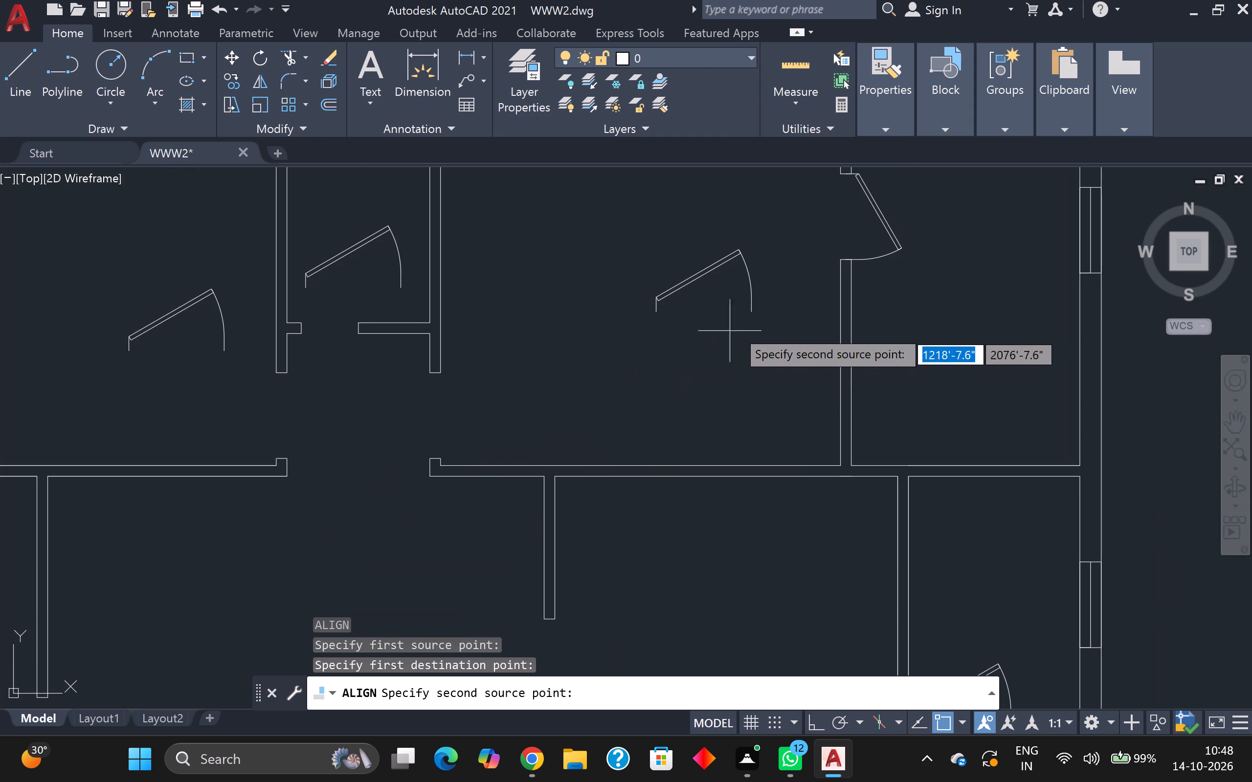
pyautogui.click(748, 317)
pyautogui.scroll(2, 292, 430)
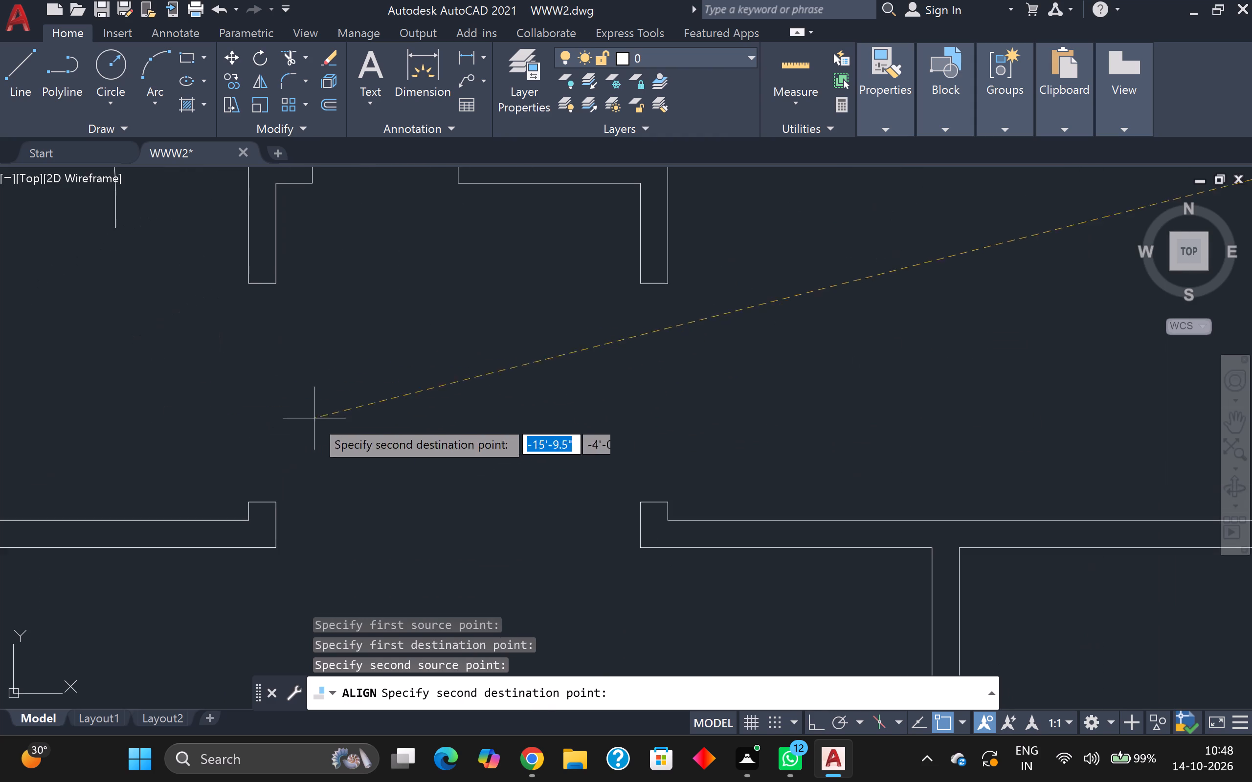
pyautogui.click(651, 282)
pyautogui.press('Return')
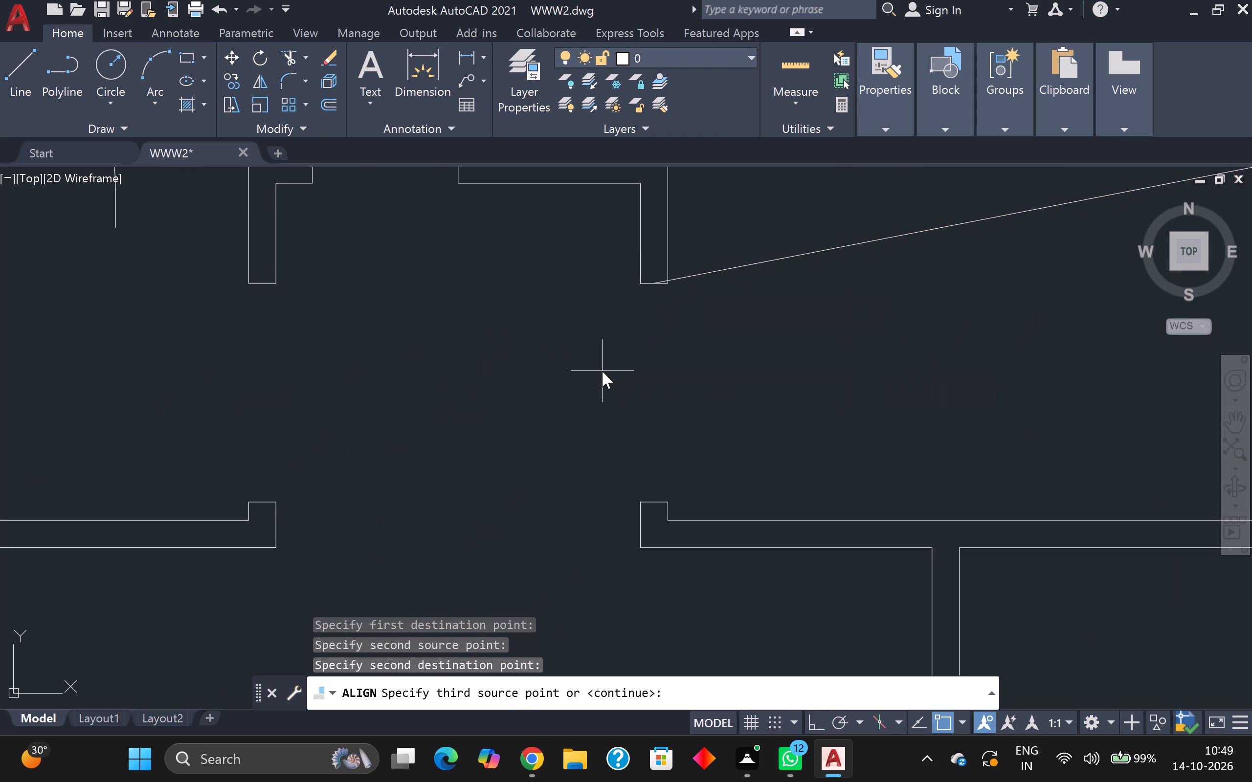
pyautogui.moveTo(630, 421); pyautogui.dragTo(602, 371)
# Flip the swing of the large upper room's door so it opens into the room.
pyautogui.scroll(-1, 602, 364)
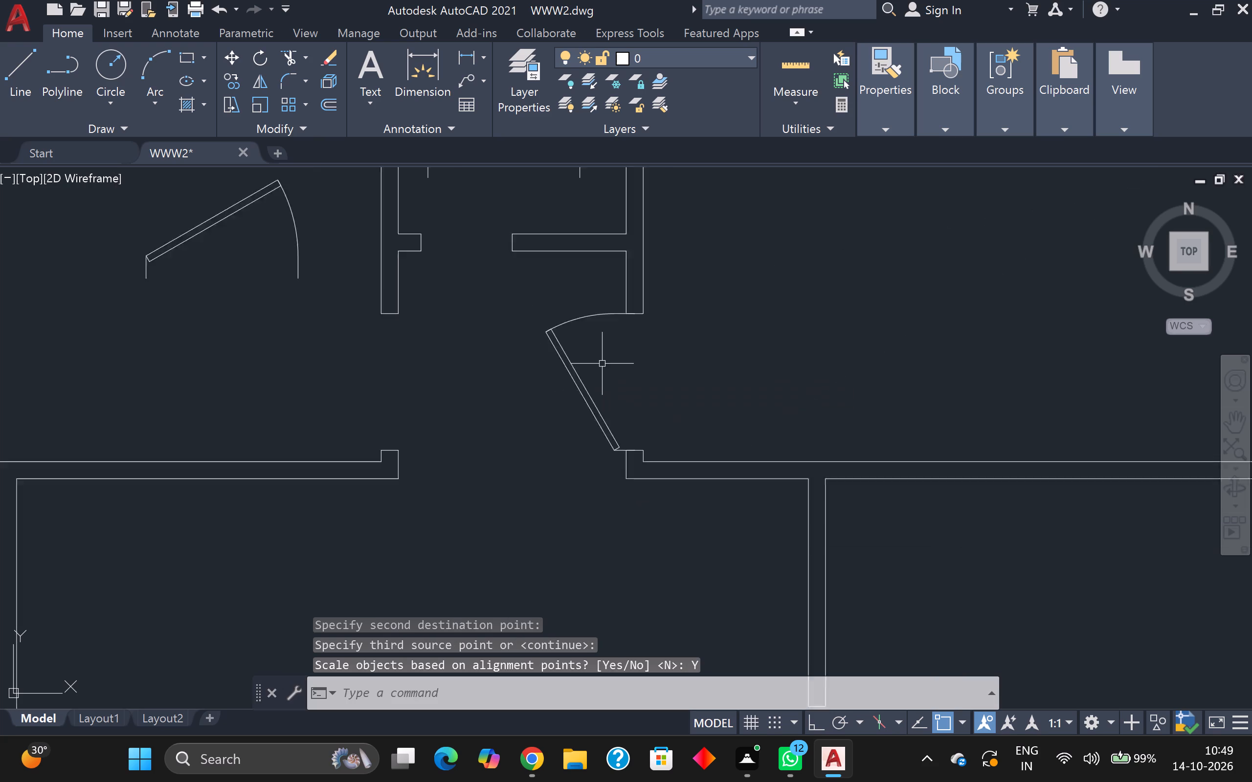
pyautogui.scroll(-2, 602, 363)
pyautogui.click(600, 376)
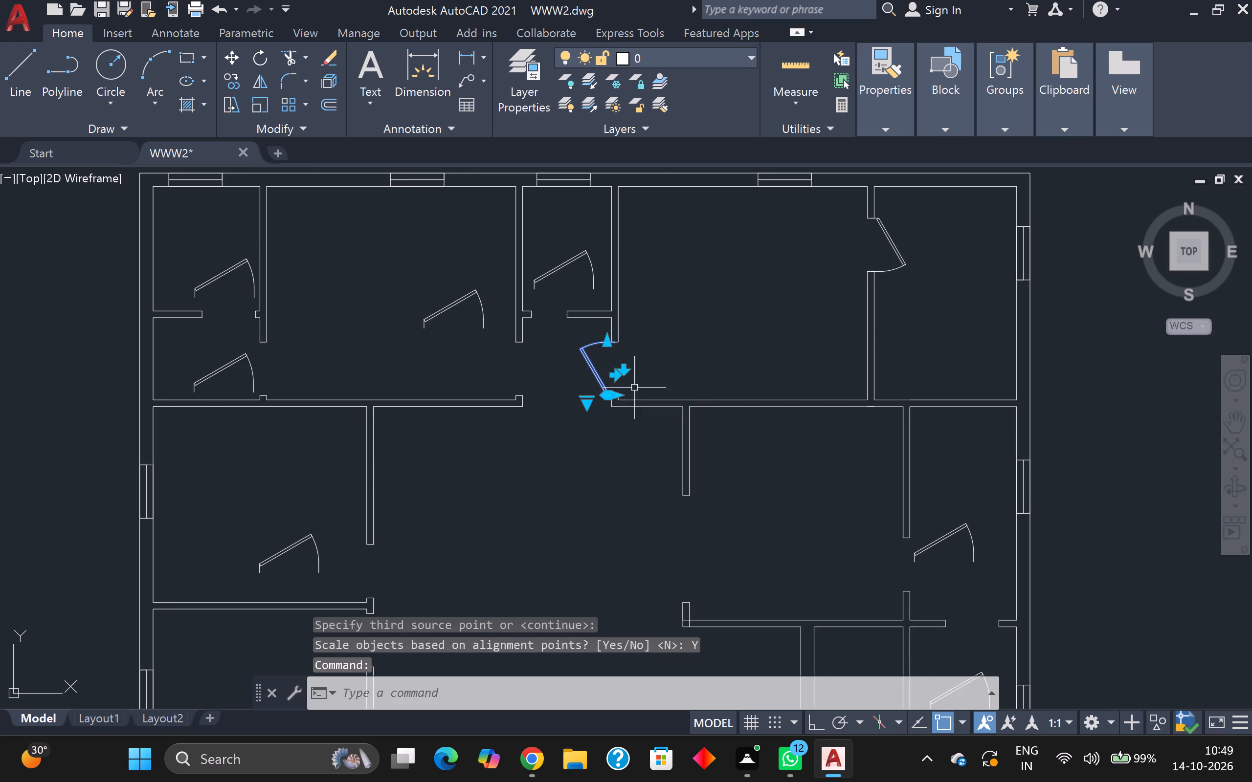
pyautogui.scroll(3, 615, 373)
pyautogui.click(609, 388)
pyautogui.scroll(-3, 609, 388)
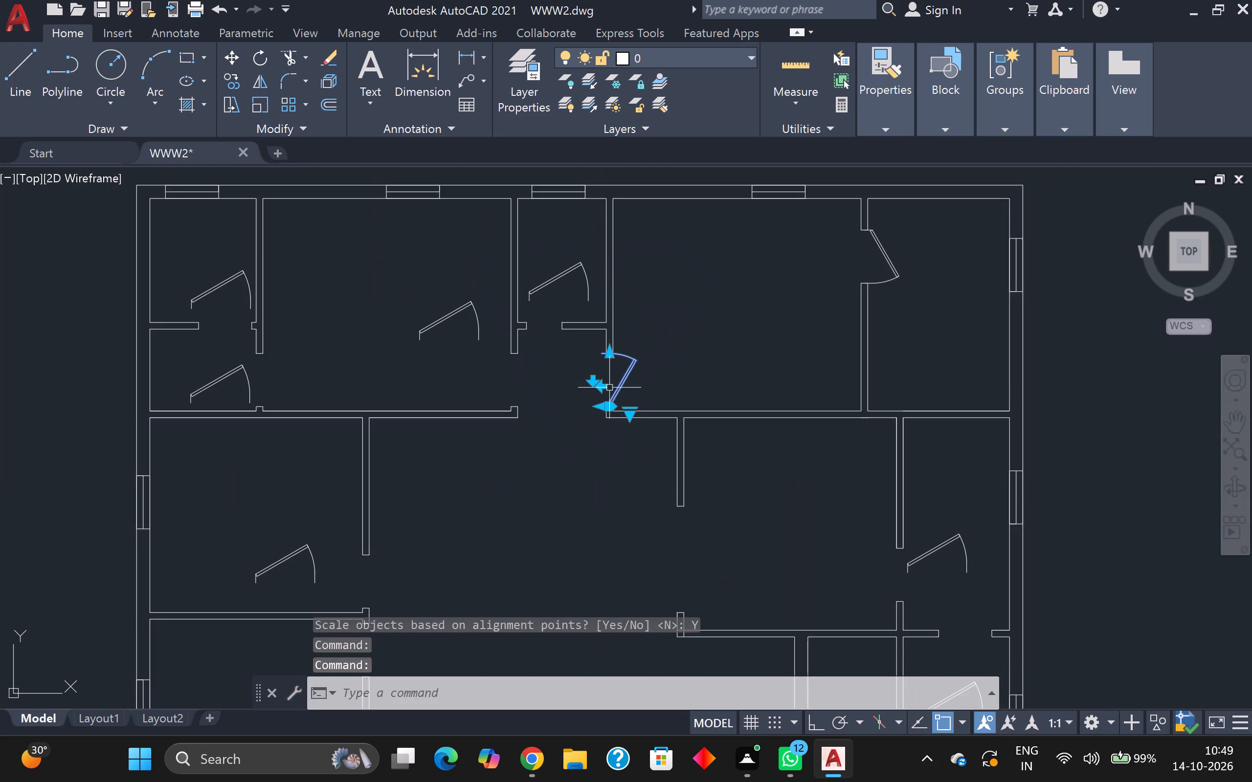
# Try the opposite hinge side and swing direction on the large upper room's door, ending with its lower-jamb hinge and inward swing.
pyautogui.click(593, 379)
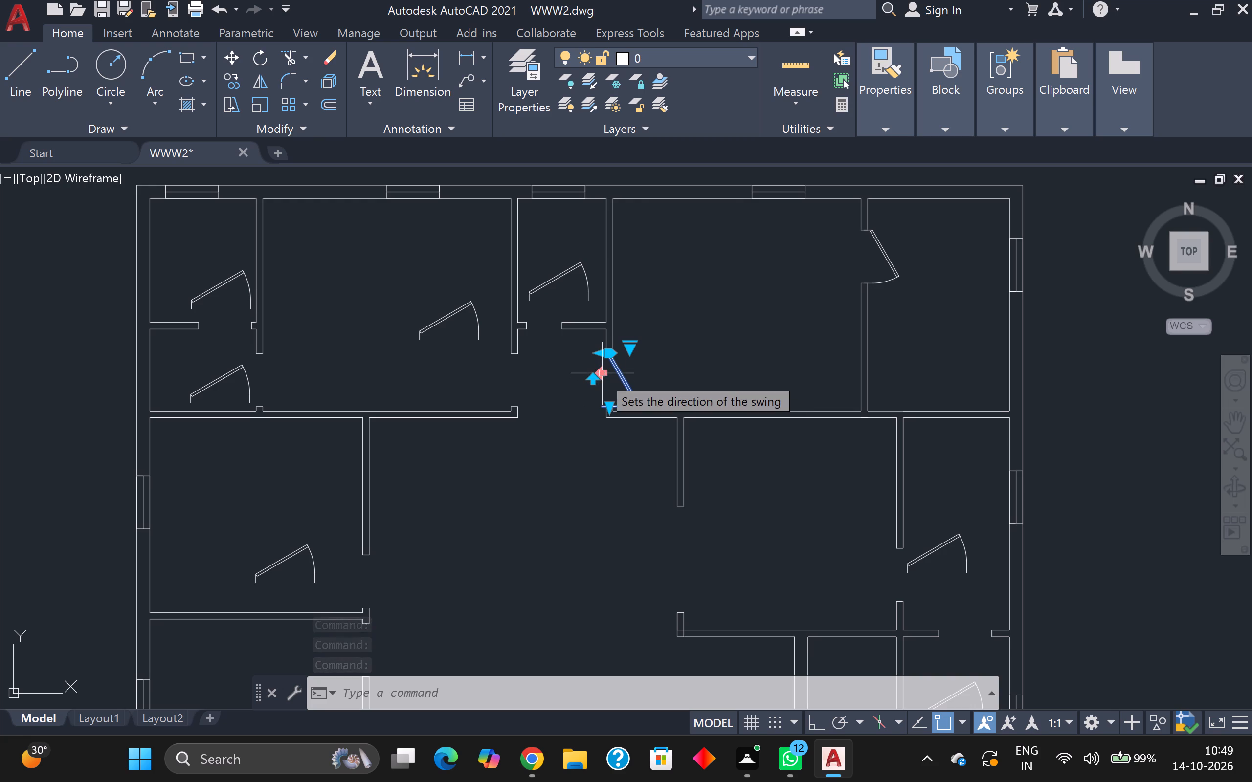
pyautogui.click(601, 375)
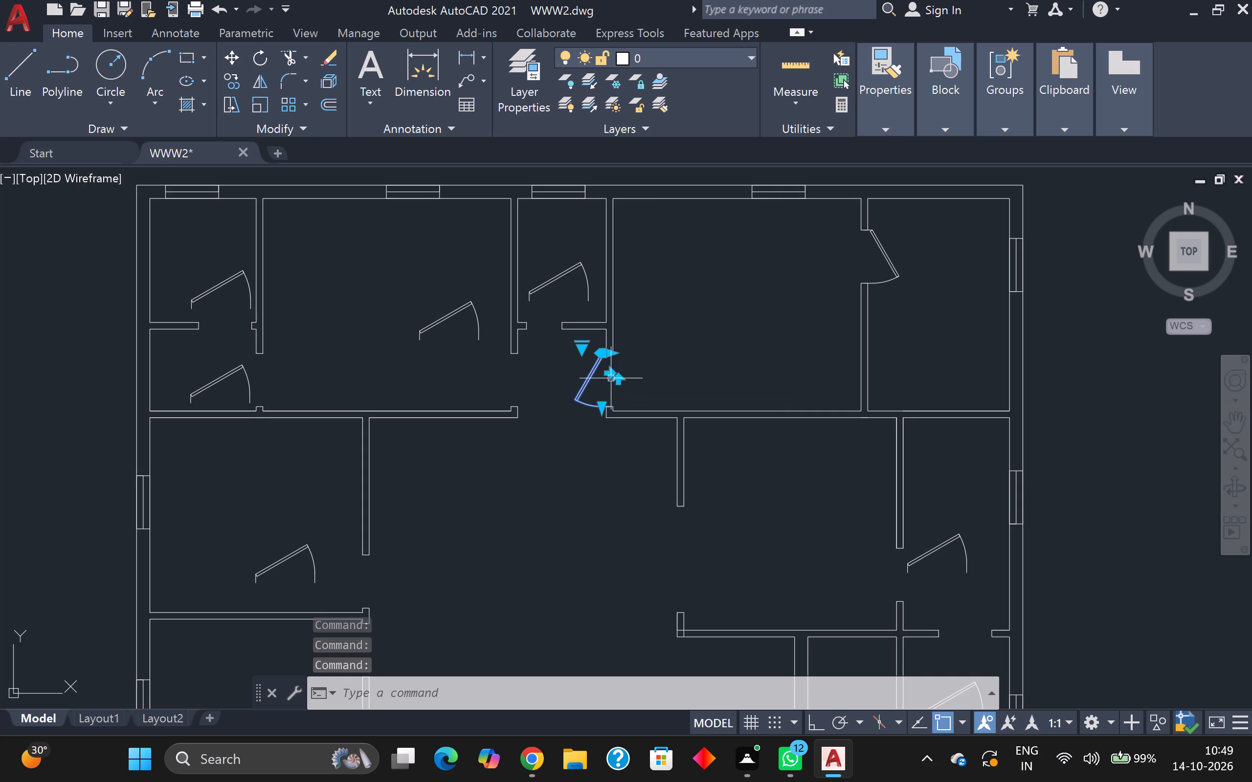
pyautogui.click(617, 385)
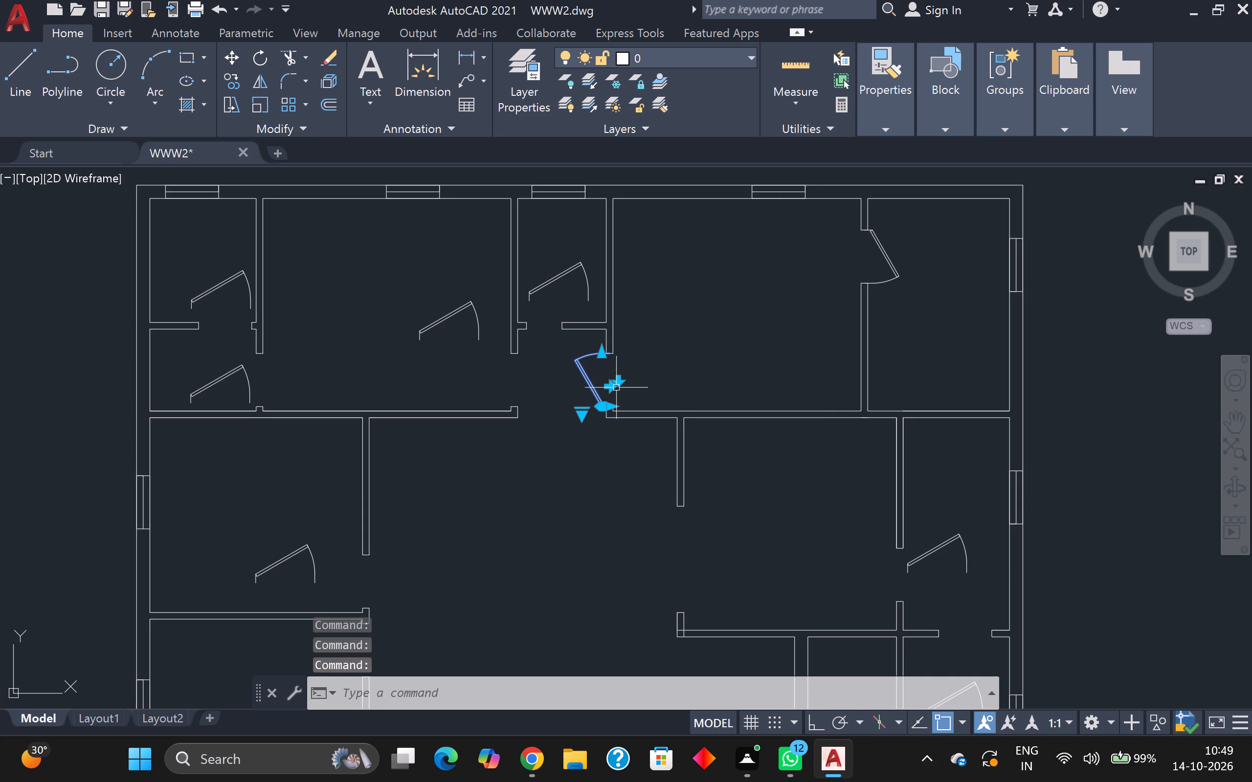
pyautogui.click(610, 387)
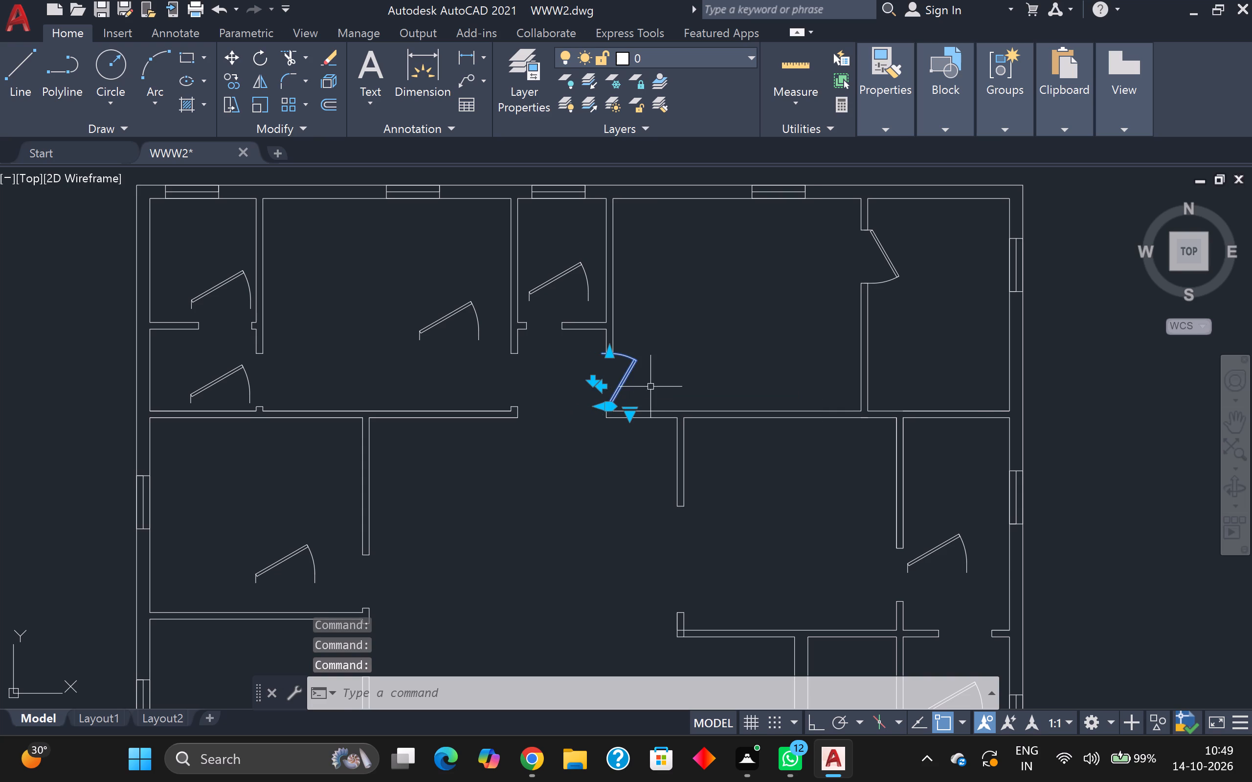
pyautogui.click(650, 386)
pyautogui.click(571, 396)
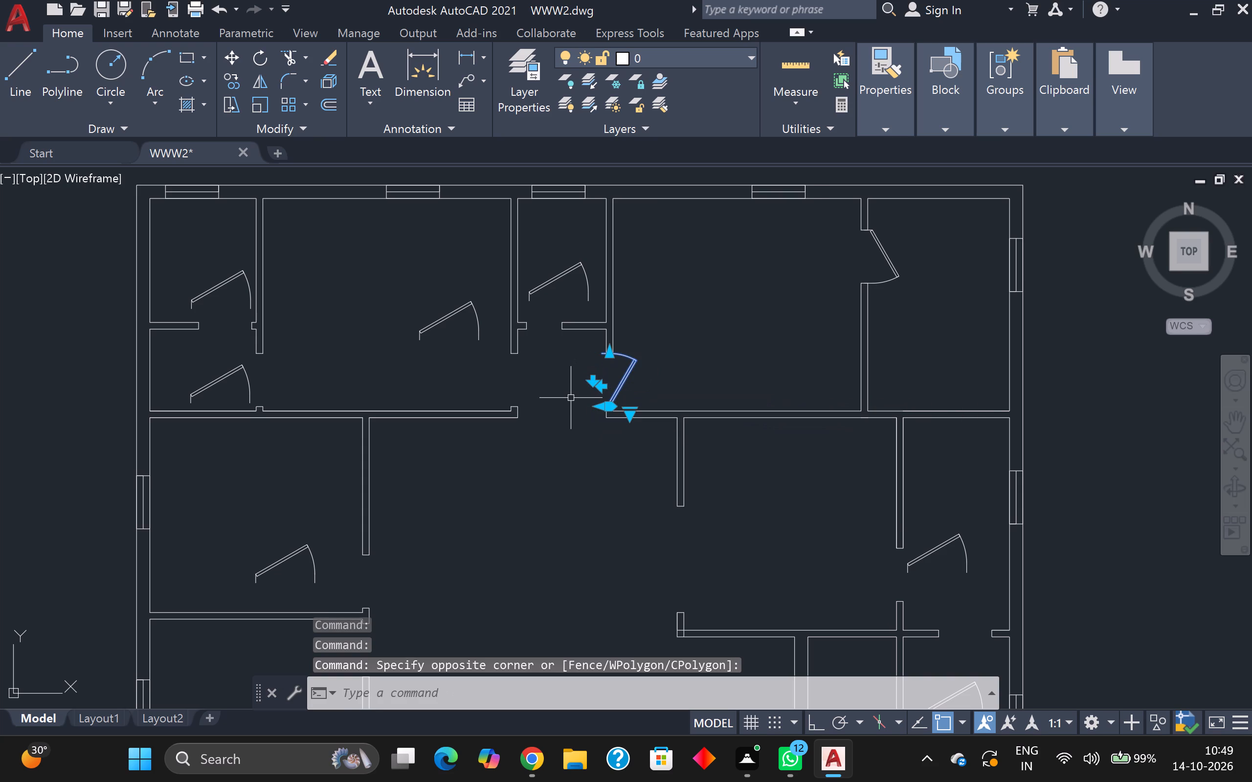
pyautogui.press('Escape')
# Align the small top-middle room's door to the jamb midpoints of its bottom wall opening, hinged at the west jamb, scaling it to fit.
pyautogui.scroll(1, 492, 297)
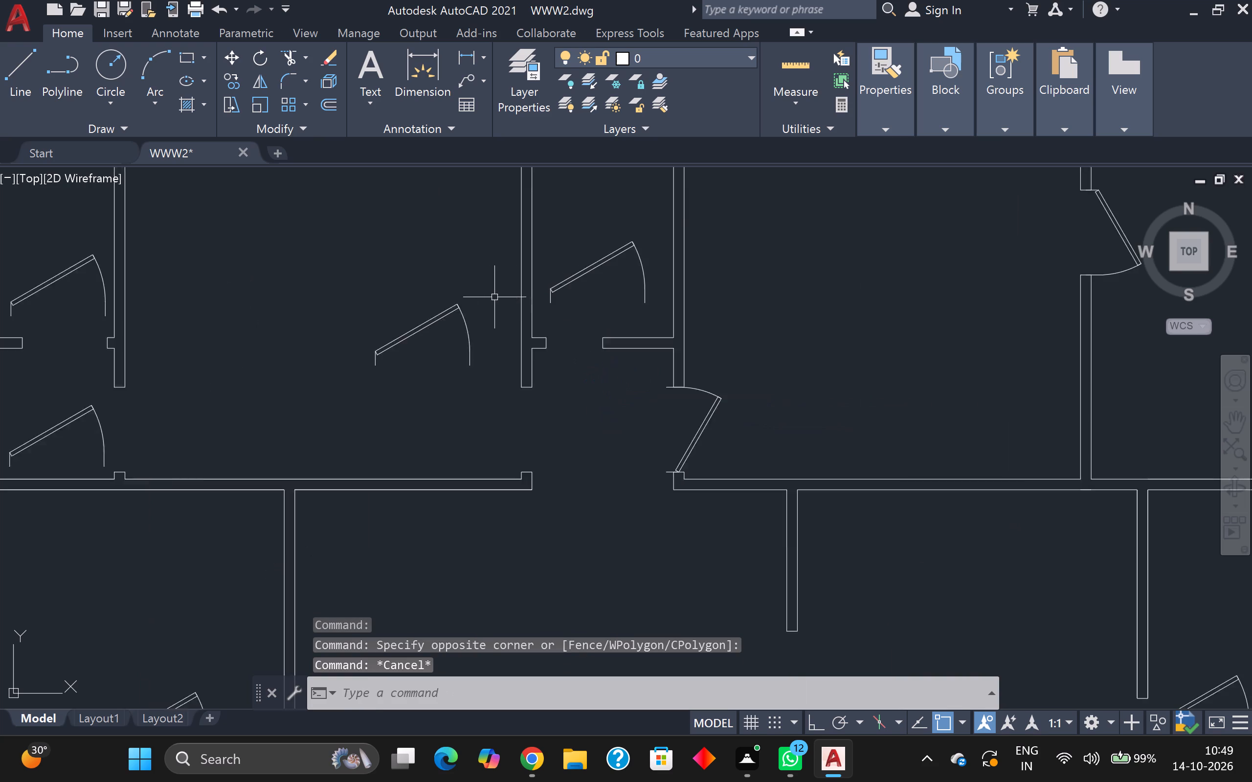
pyautogui.scroll(1, 497, 297)
pyautogui.click(655, 227)
pyautogui.click(657, 236)
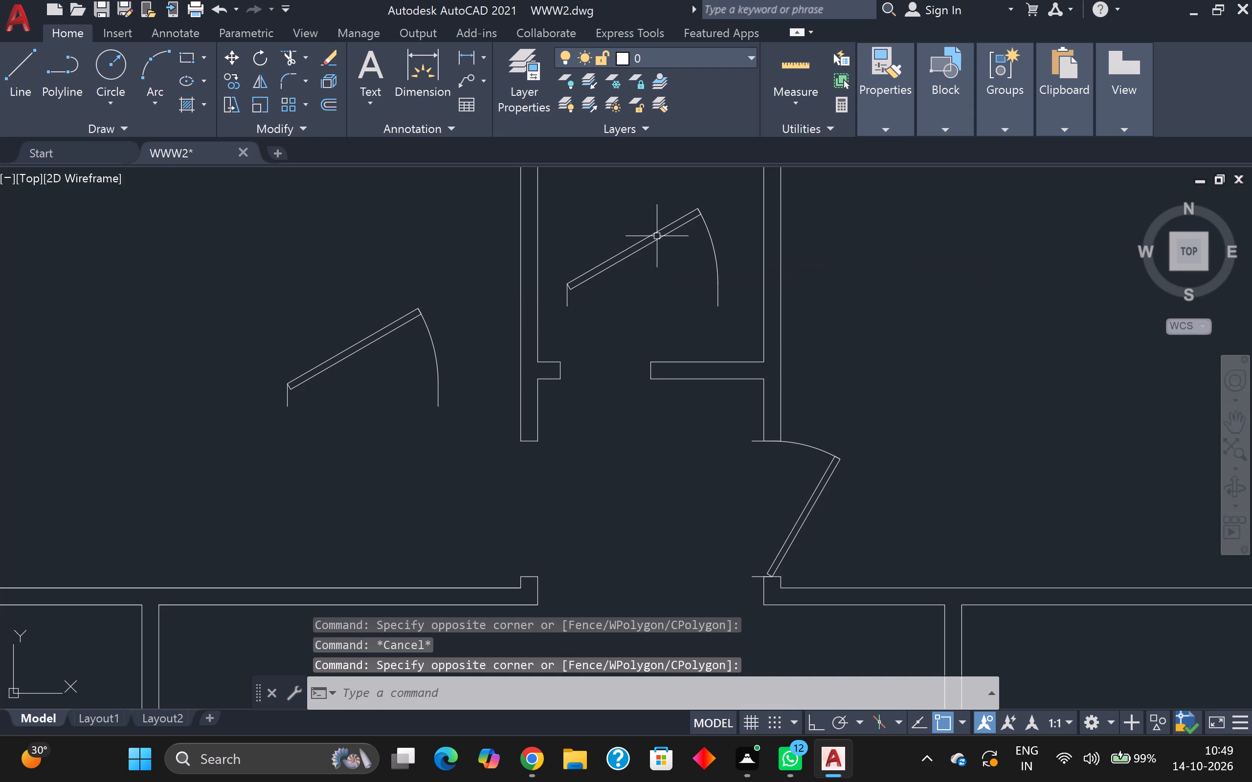
pyautogui.click(657, 236)
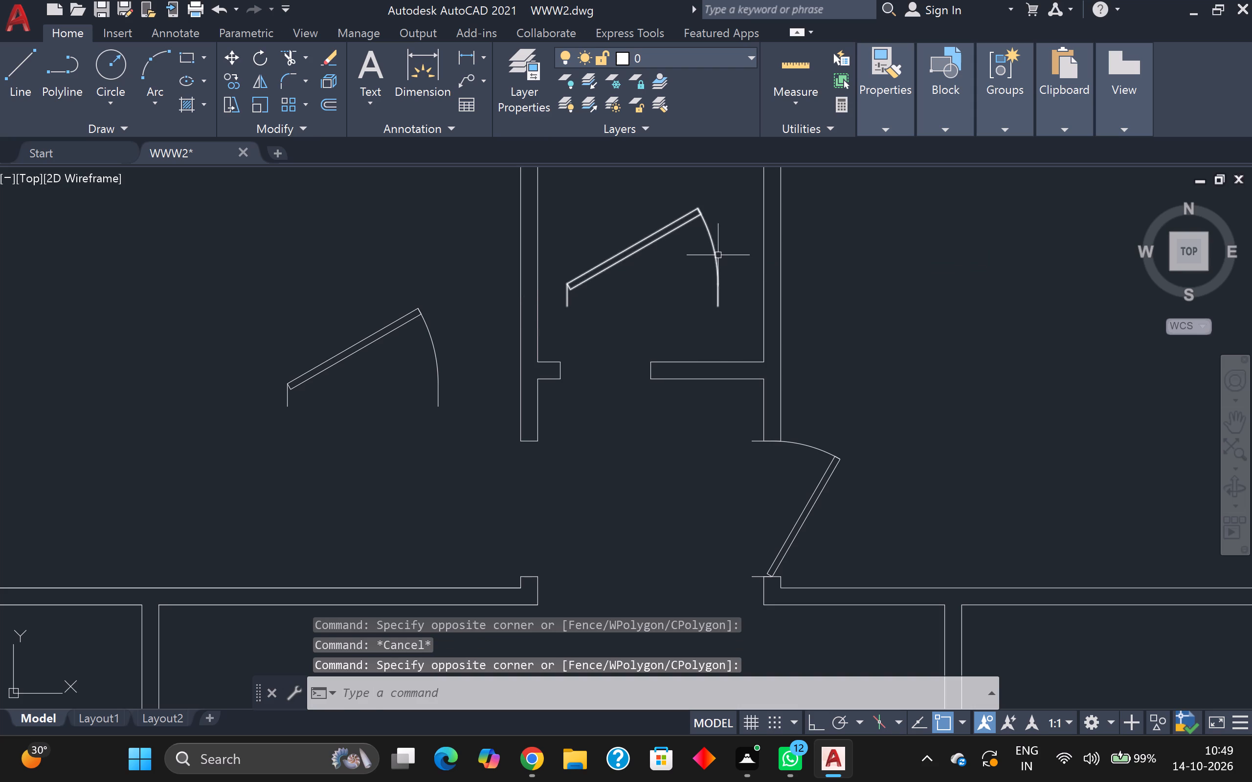
pyautogui.click(718, 255)
pyautogui.write('al')
pyautogui.press('Return')
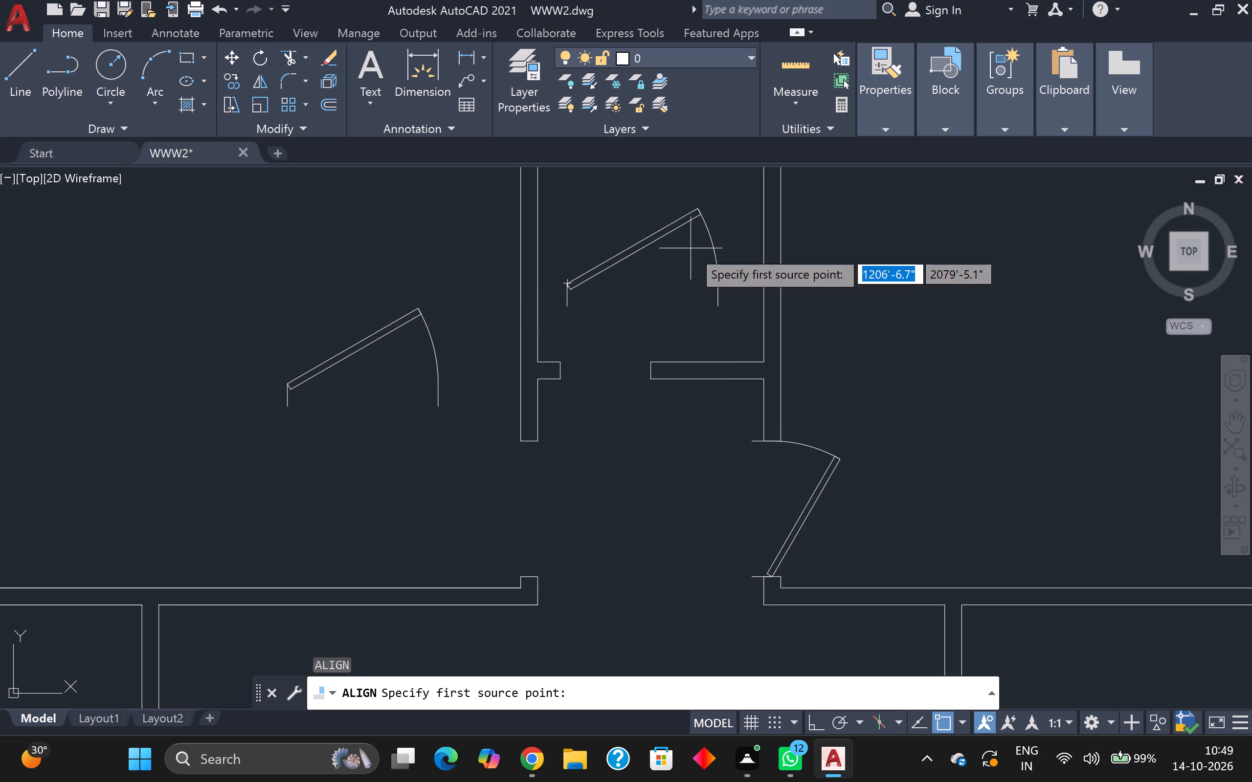
pyautogui.scroll(1, 580, 330)
pyautogui.click(556, 298)
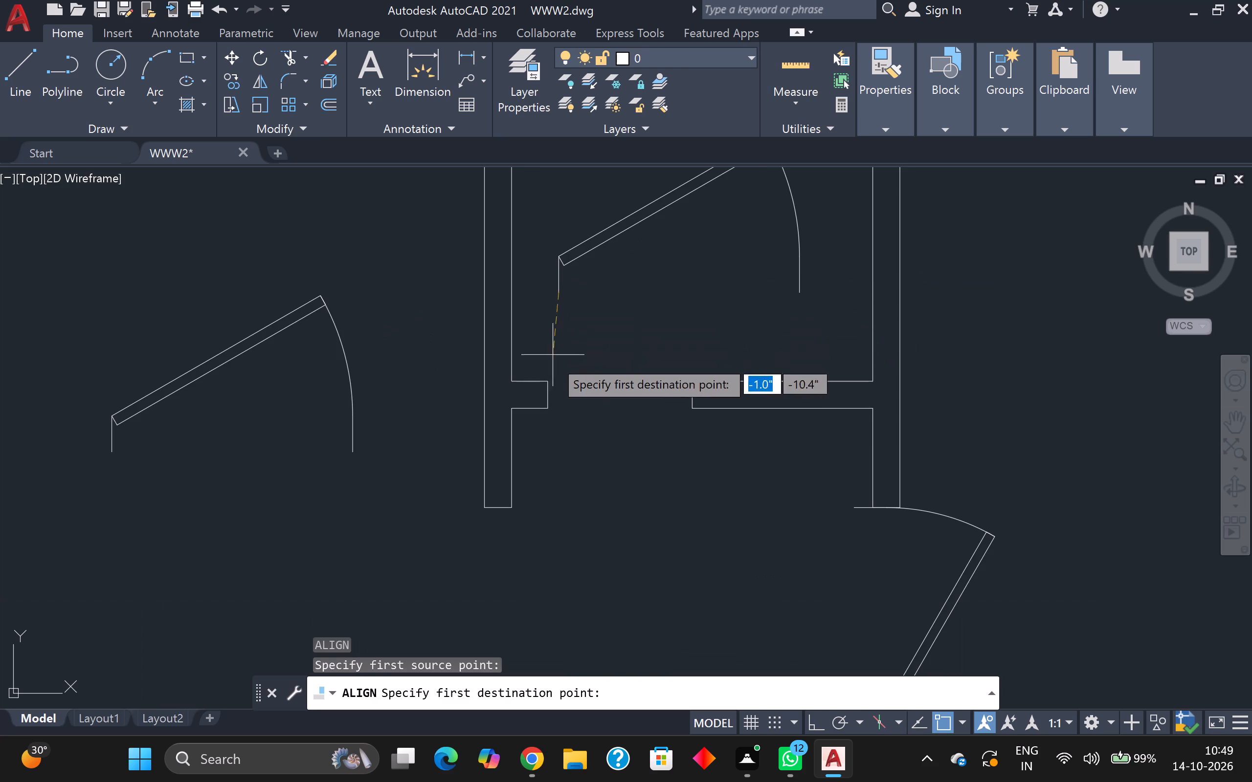
pyautogui.scroll(2, 556, 394)
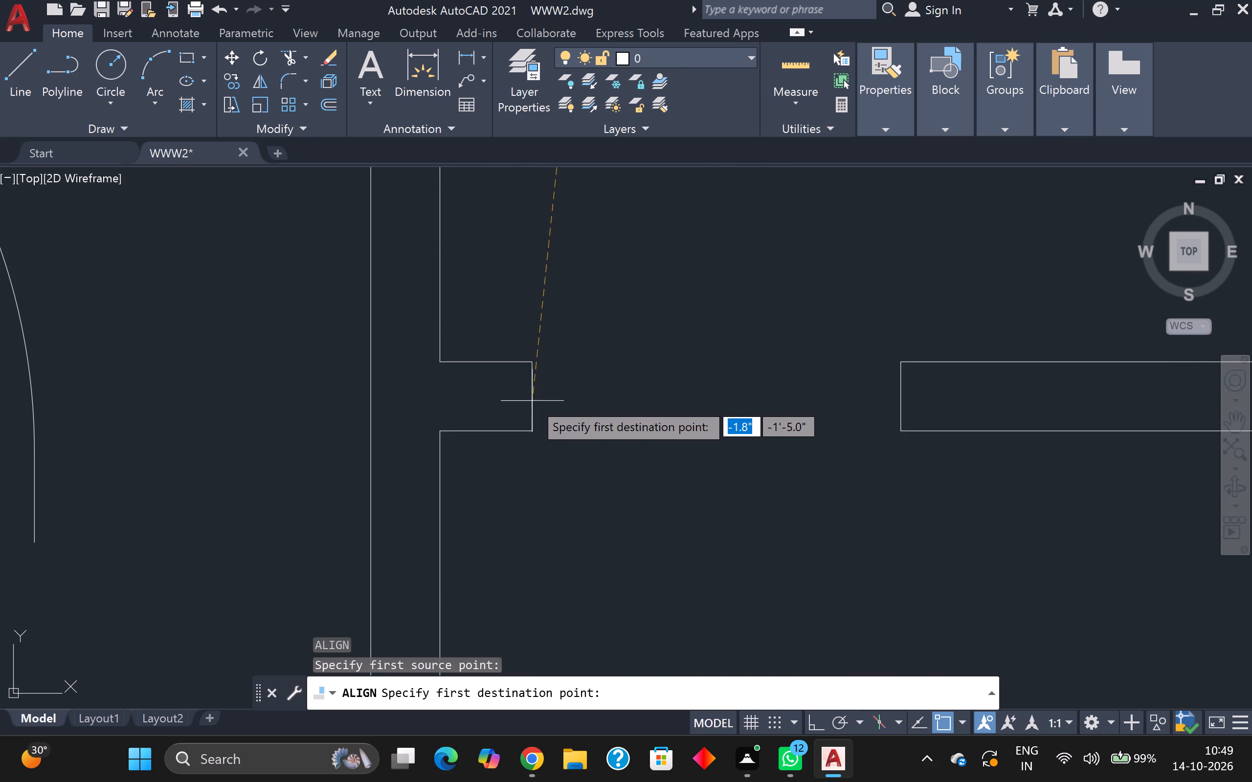
pyautogui.click(532, 400)
pyautogui.scroll(-3, 563, 368)
pyautogui.scroll(1, 604, 334)
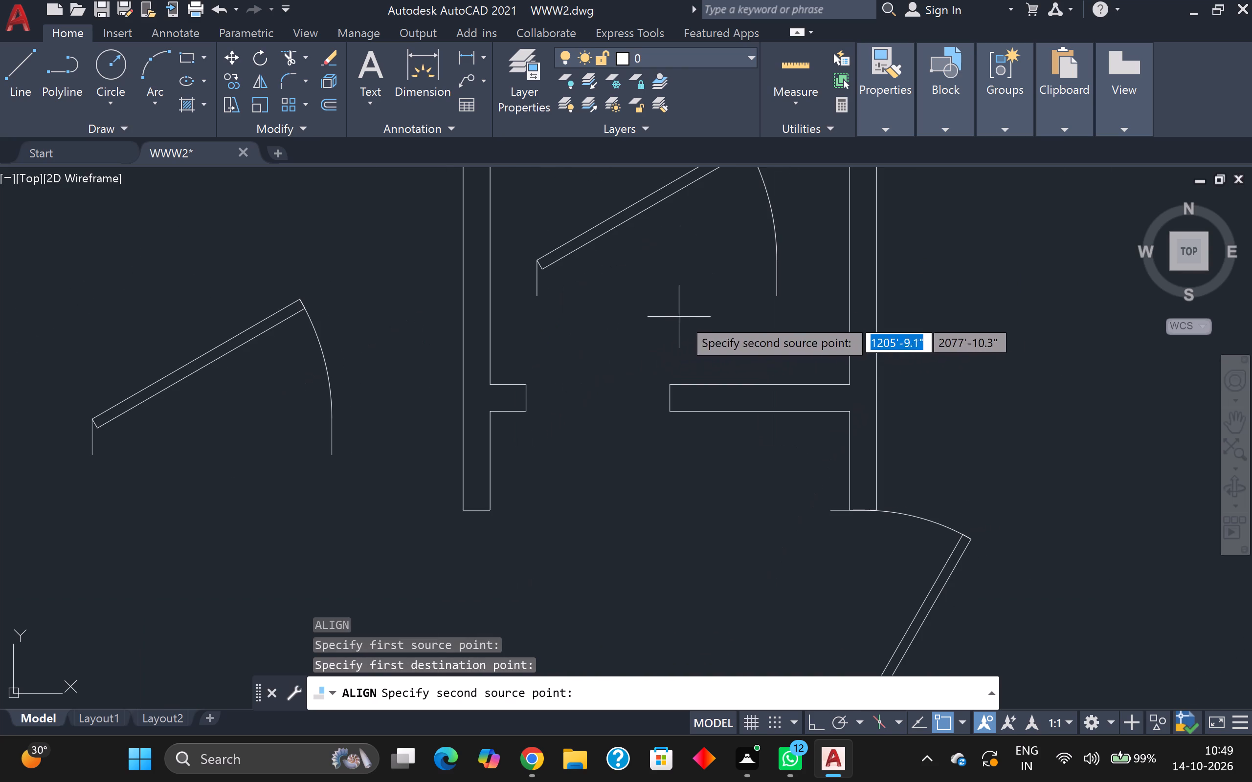
pyautogui.click(775, 300)
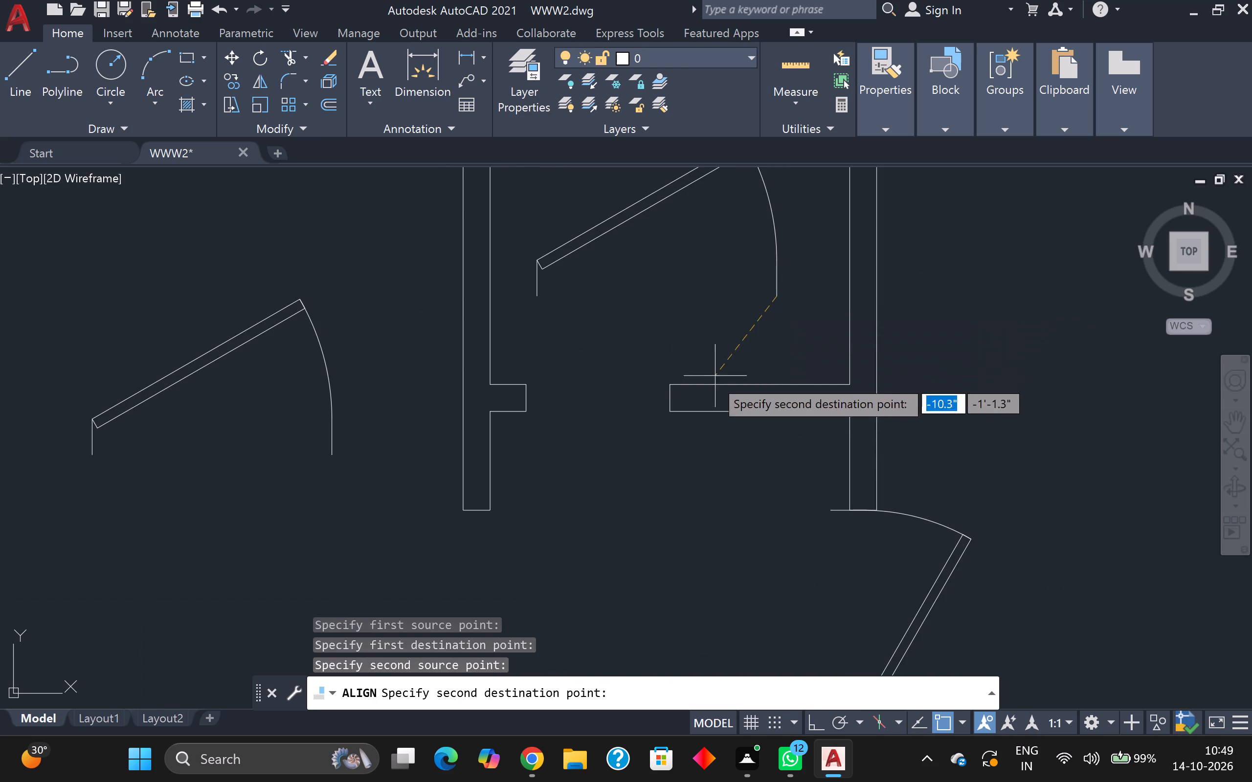
pyautogui.click(671, 394)
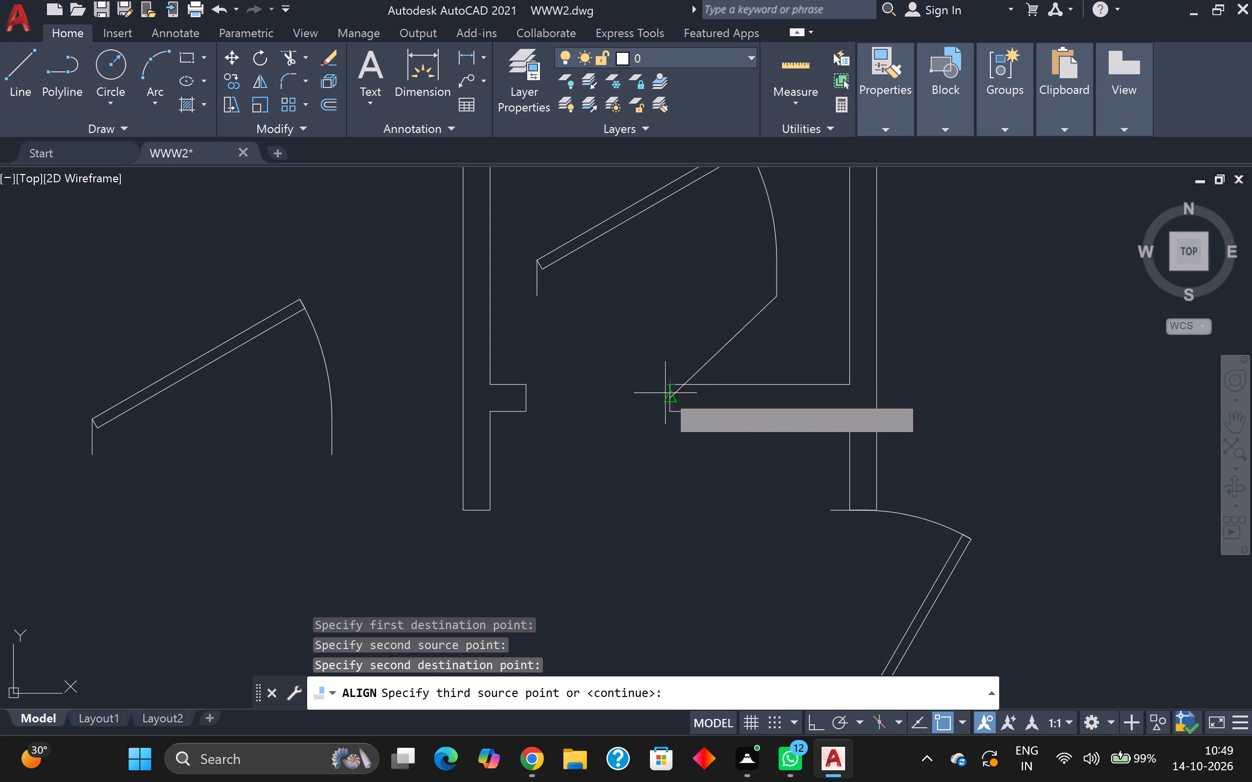
pyautogui.press('Return')
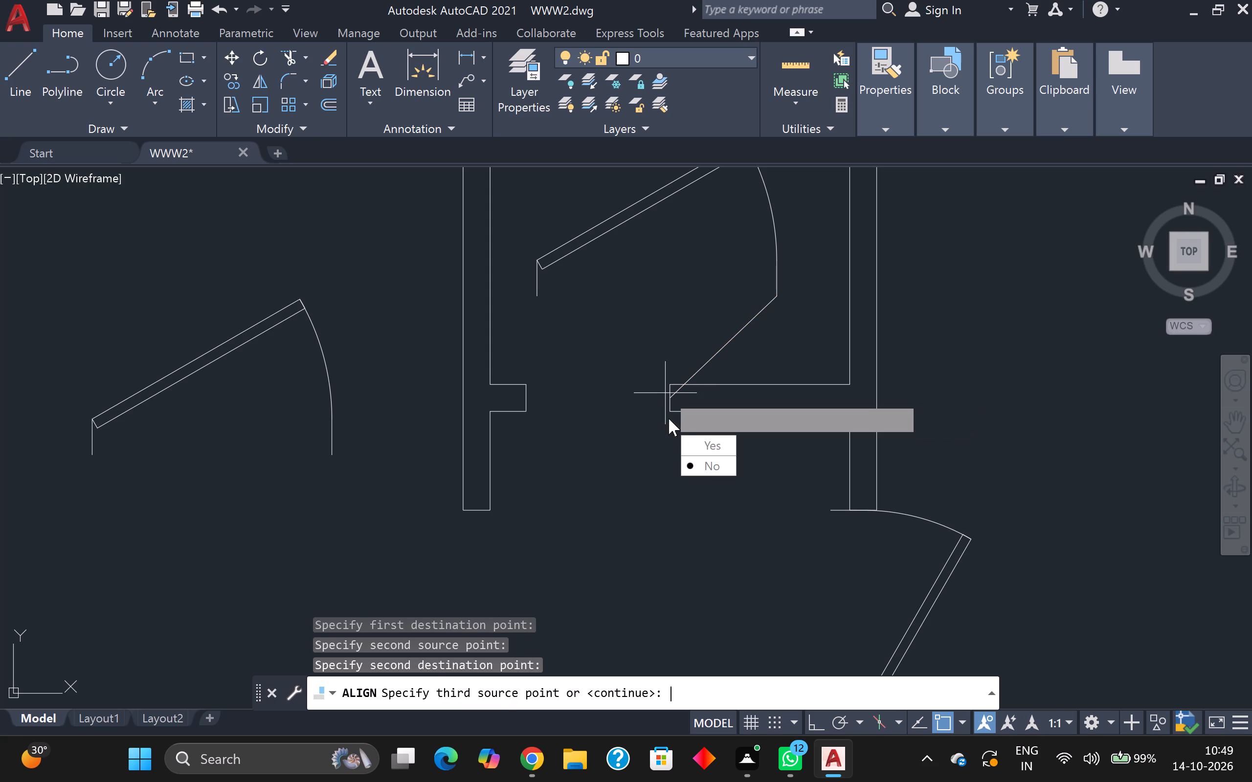
pyautogui.moveTo(706, 441); pyautogui.dragTo(665, 393)
# Align the large upper-left room's door to its east opening beside the small top-middle room, hinged at the lower jamb, scaling it to fit.
pyautogui.scroll(-2, 665, 393)
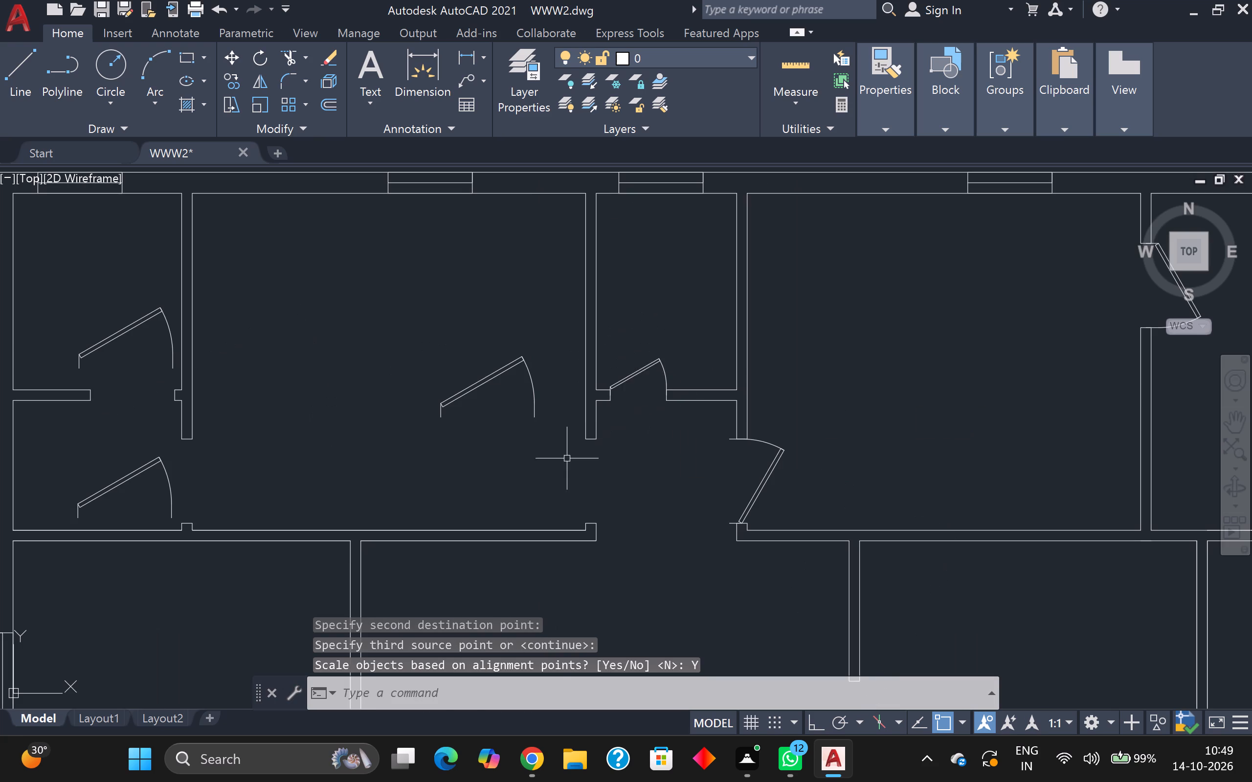
pyautogui.moveTo(566, 457); pyautogui.dragTo(773, 402, button='middle')
pyautogui.click(688, 324)
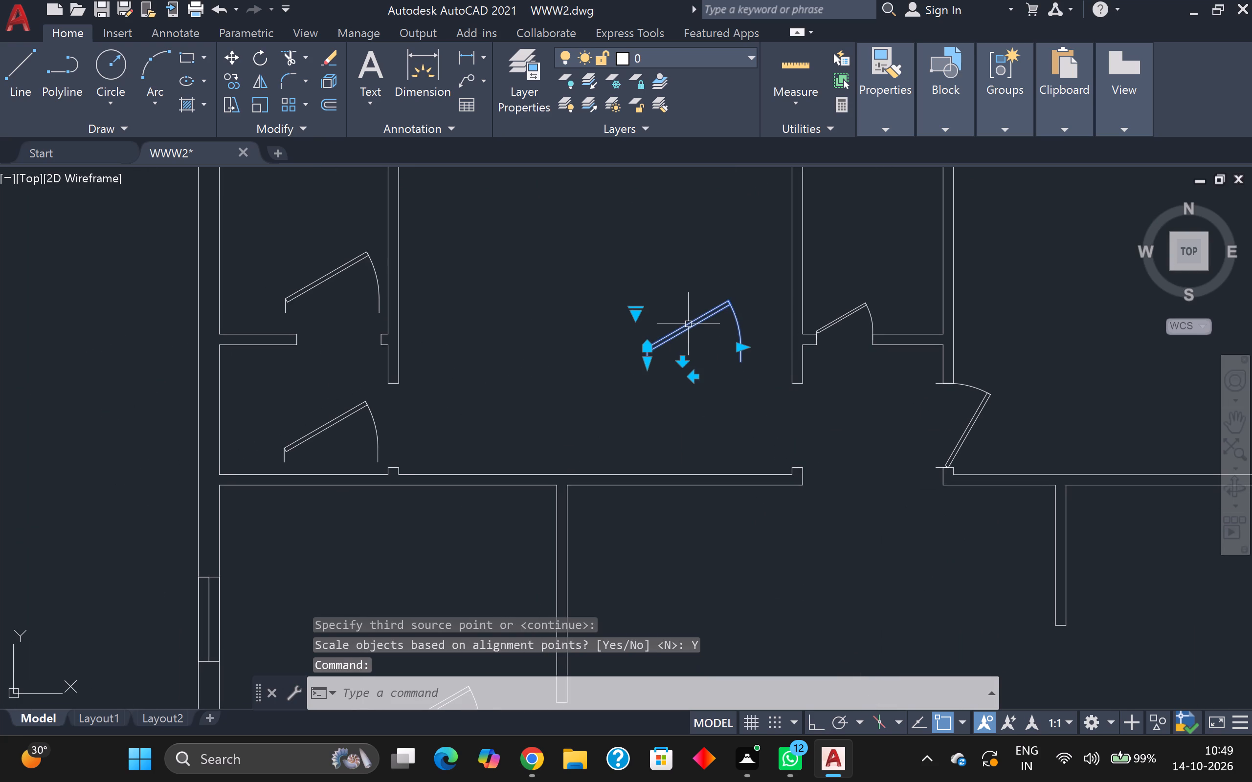
pyautogui.write('al')
pyautogui.press('Return')
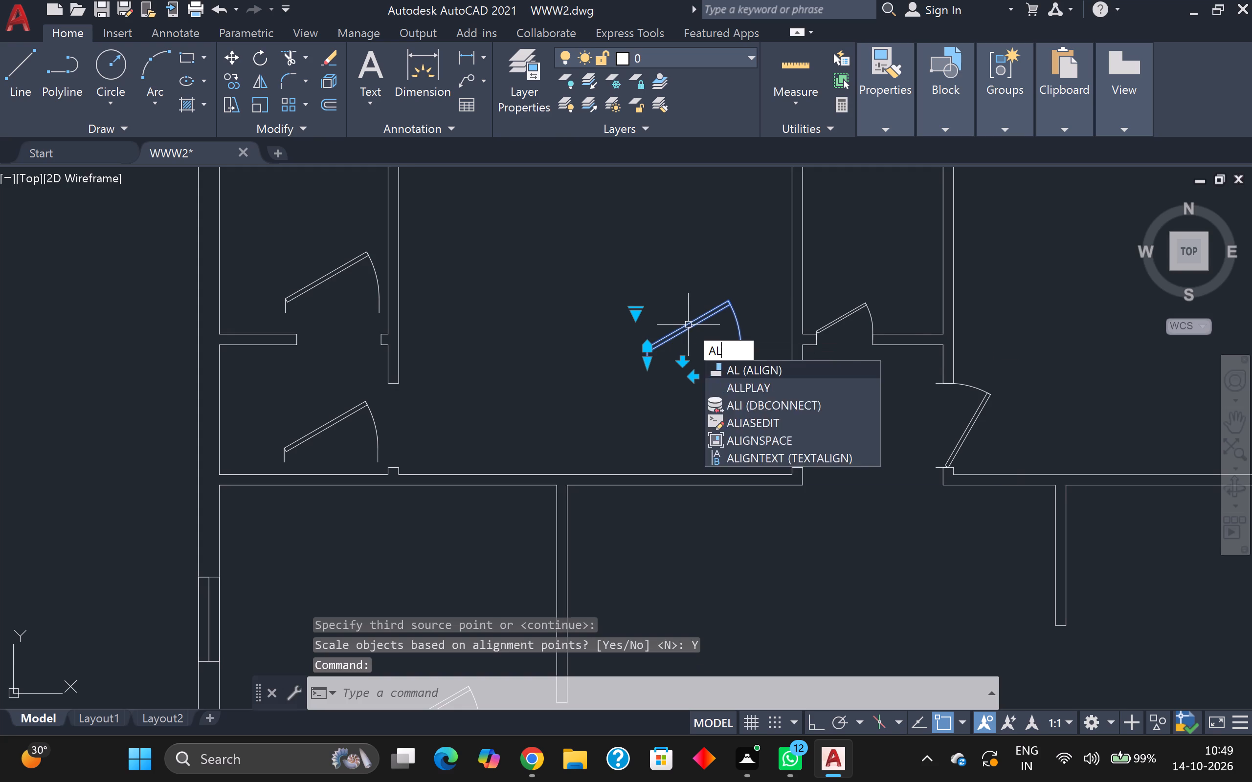
pyautogui.scroll(1, 682, 362)
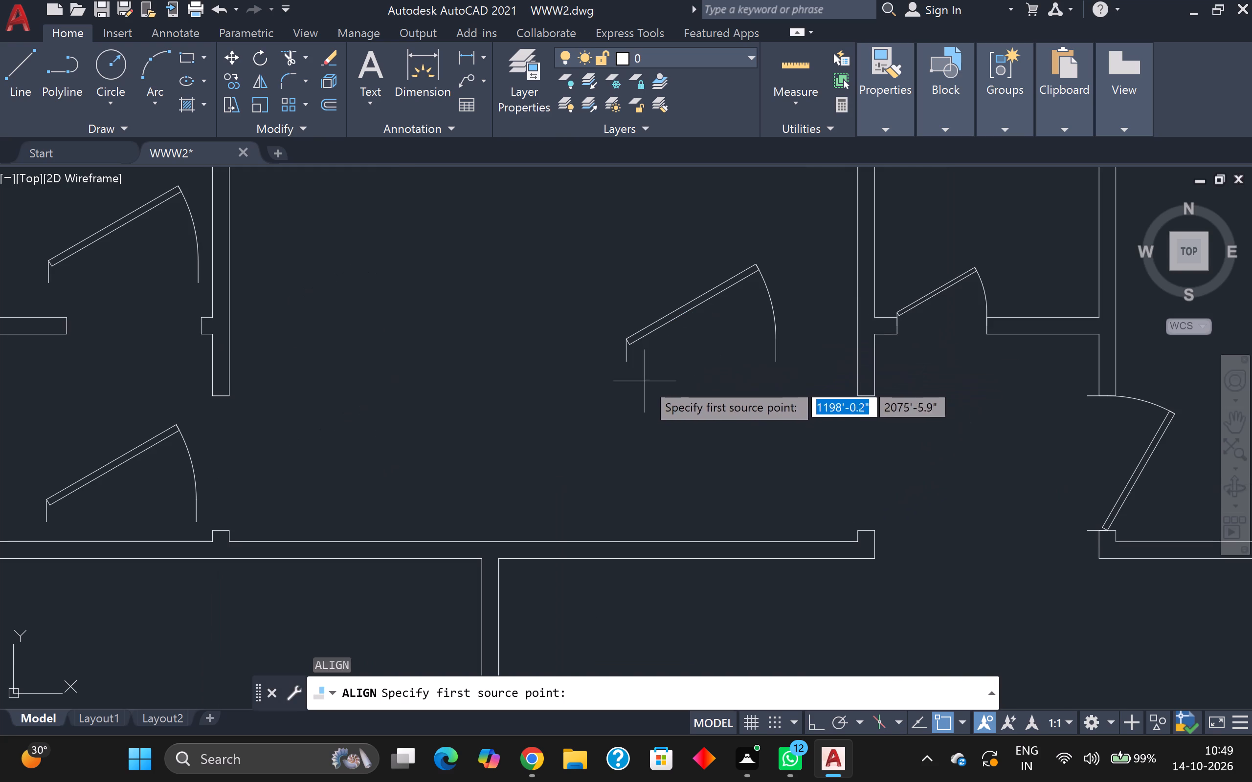
pyautogui.click(629, 361)
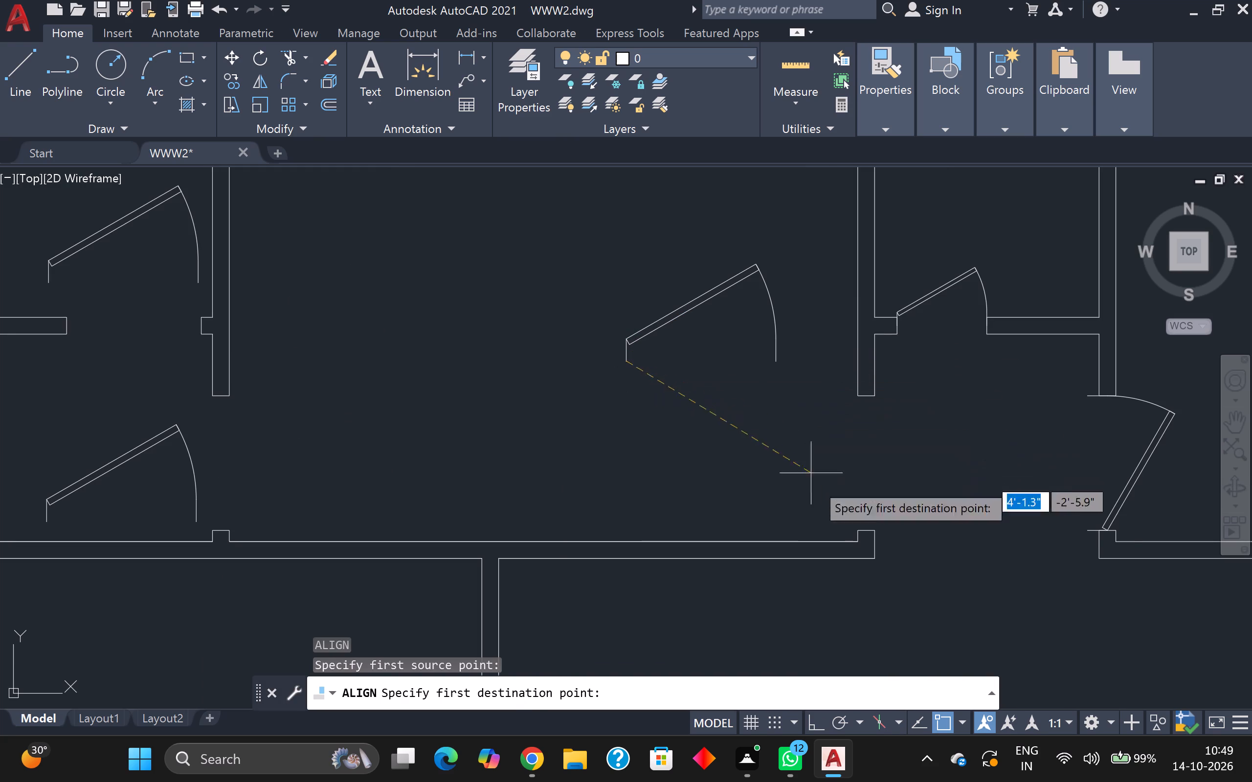
pyautogui.click(864, 525)
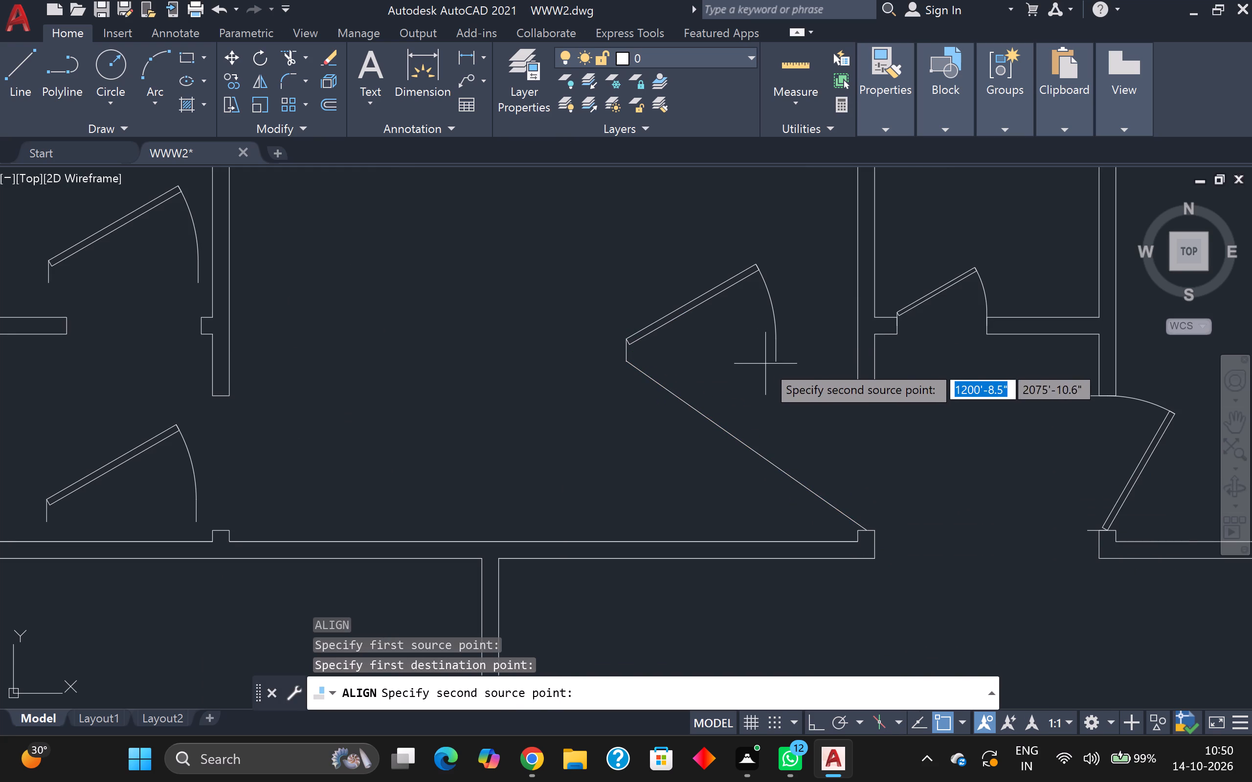
pyautogui.click(773, 365)
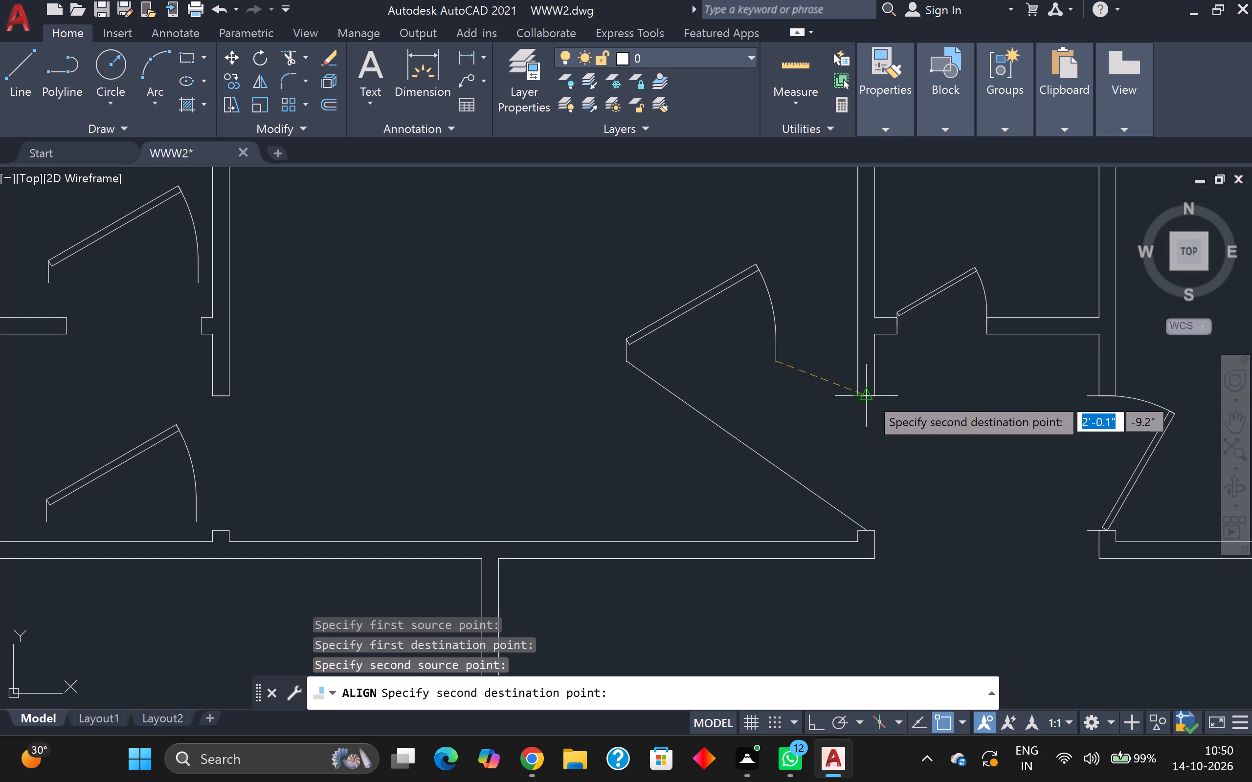
pyautogui.click(869, 396)
pyautogui.press('\\')
pyautogui.press('Return')
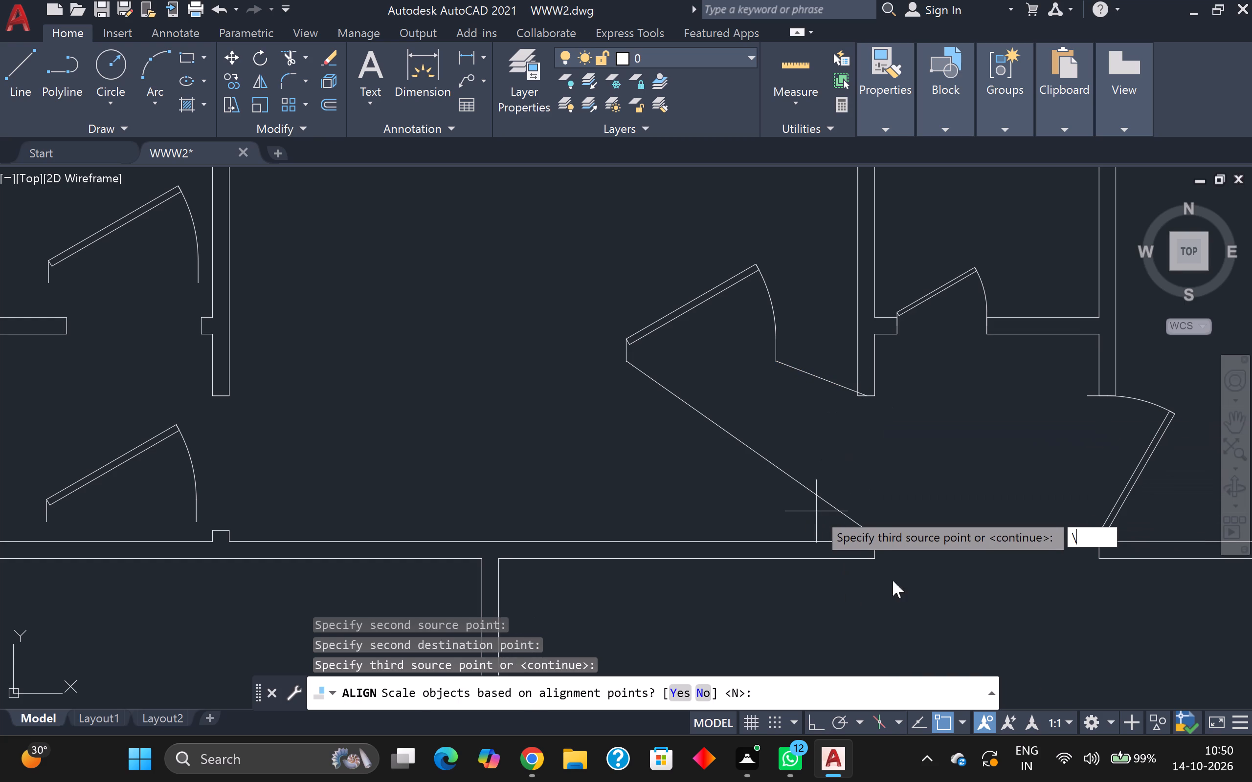
pyautogui.click(682, 686)
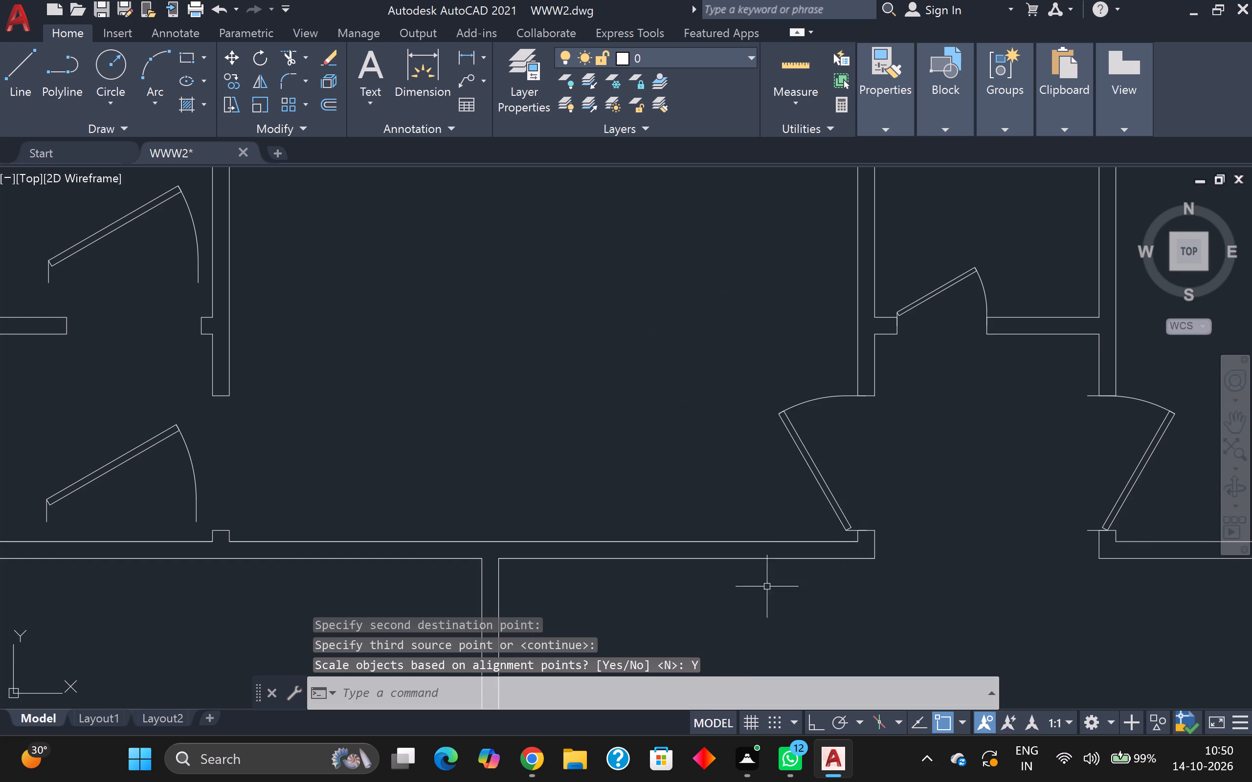
# Align the door of the small room below the upper-left corner room to its east opening, hinged at the lower jamb, scaling it to fit.
pyautogui.scroll(-2, 784, 498)
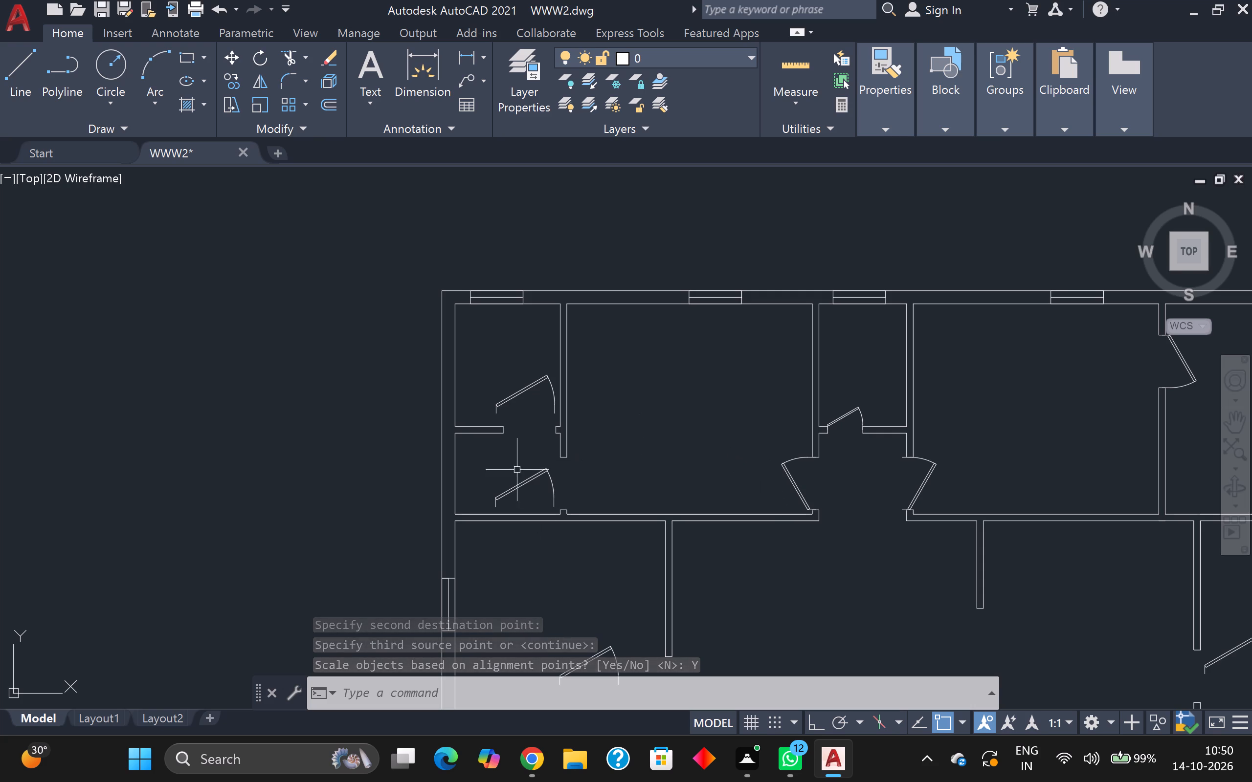
pyautogui.click(523, 483)
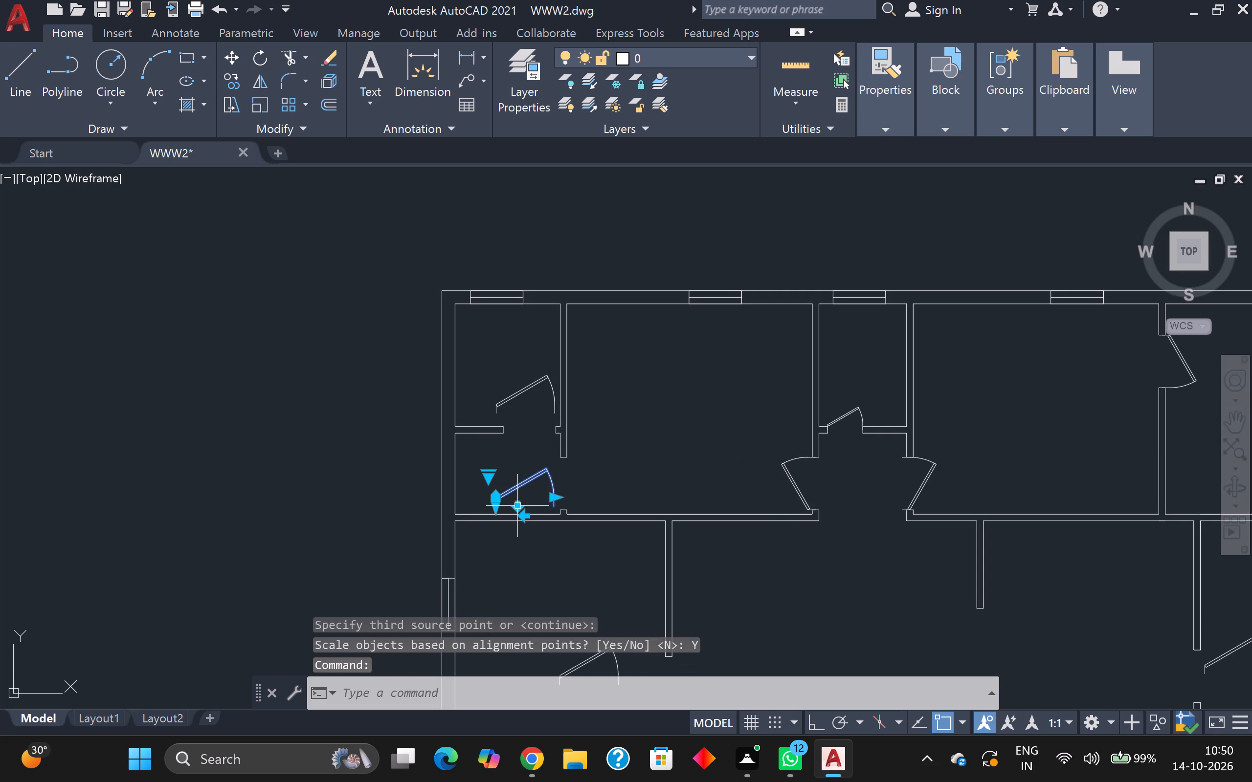
pyautogui.write('al')
pyautogui.press('Return')
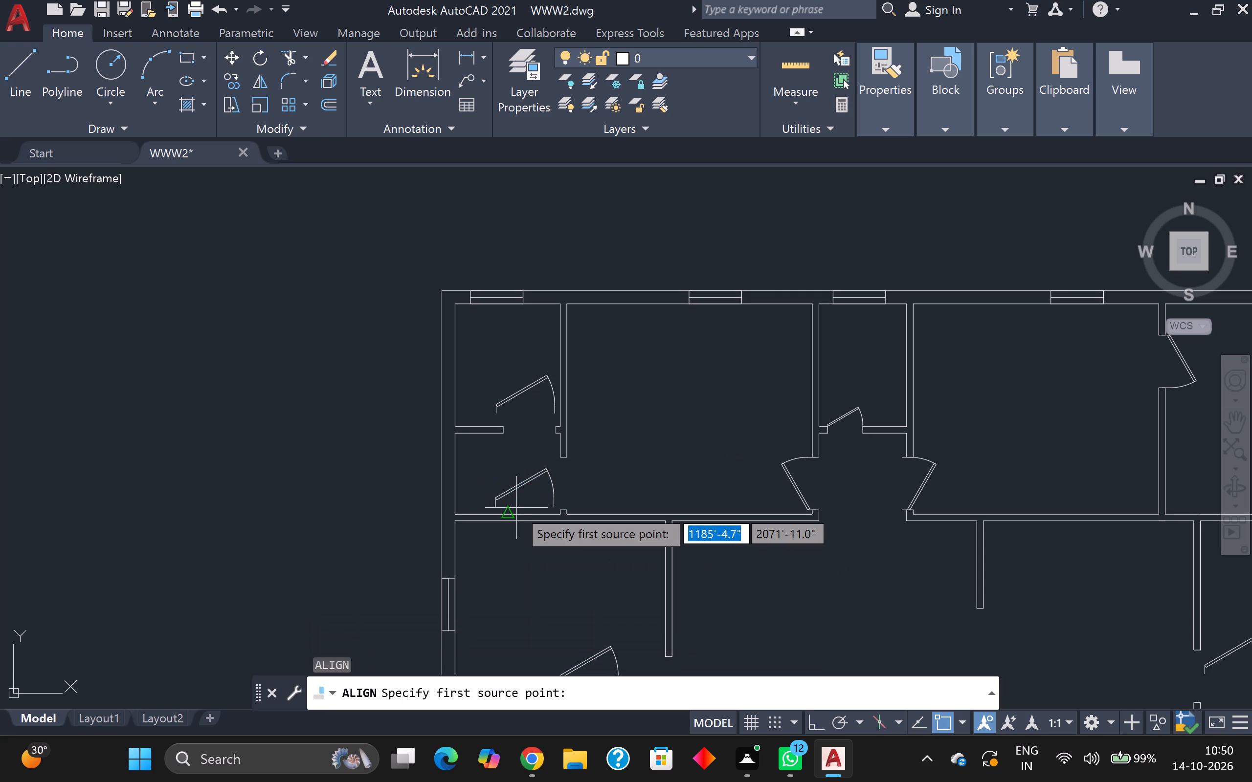
pyautogui.scroll(2, 508, 535)
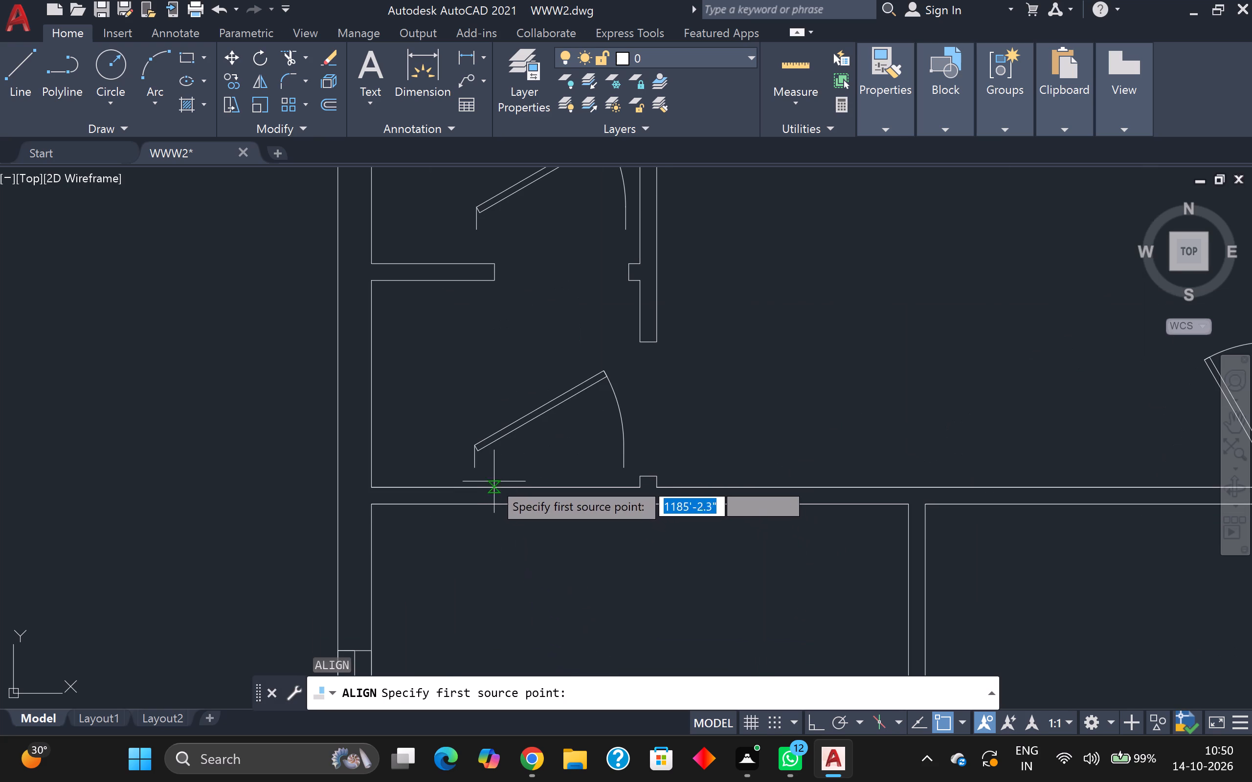
pyautogui.click(479, 471)
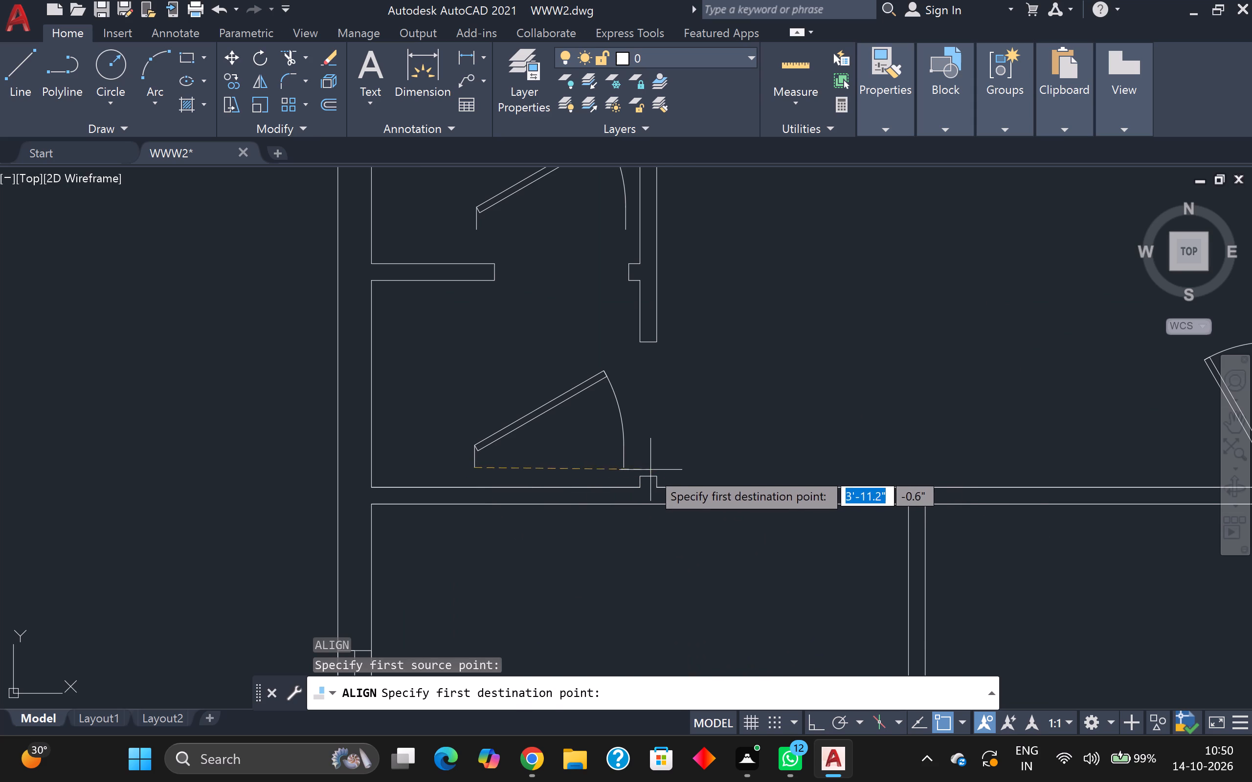
pyautogui.click(649, 472)
pyautogui.click(627, 467)
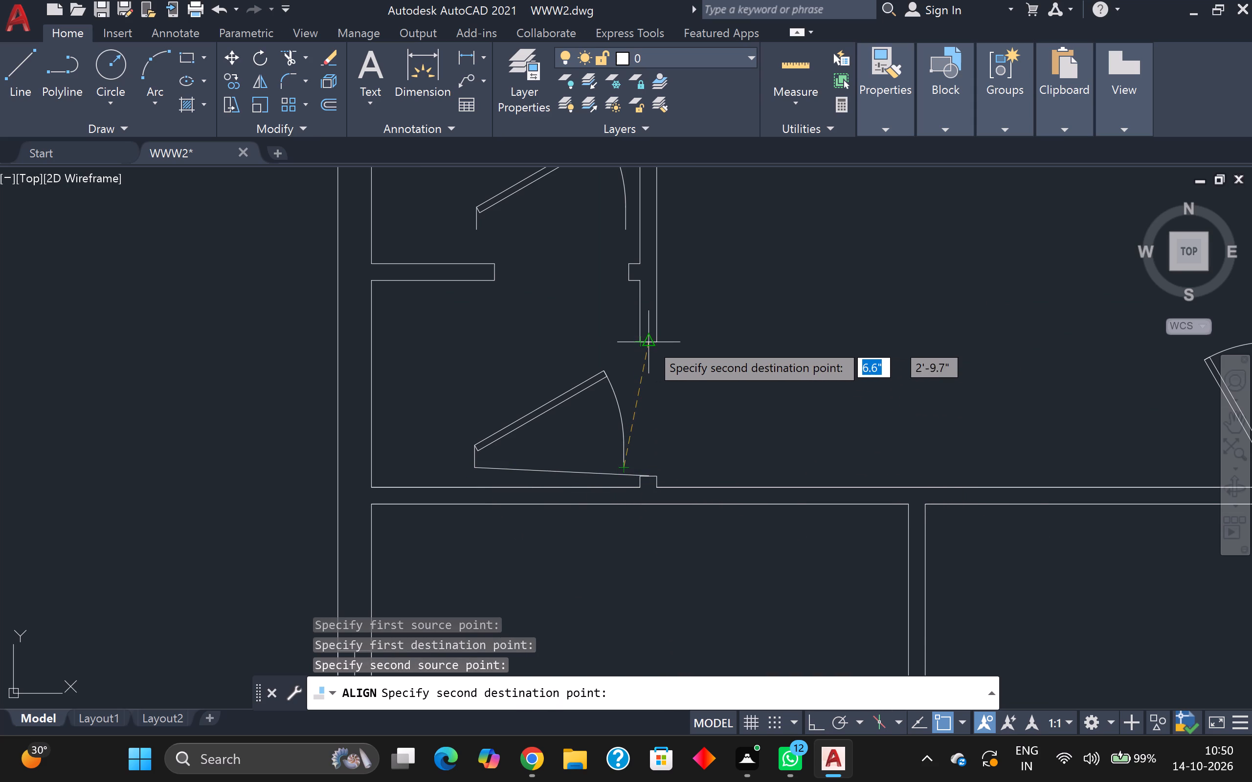
pyautogui.click(649, 342)
pyautogui.press('Return')
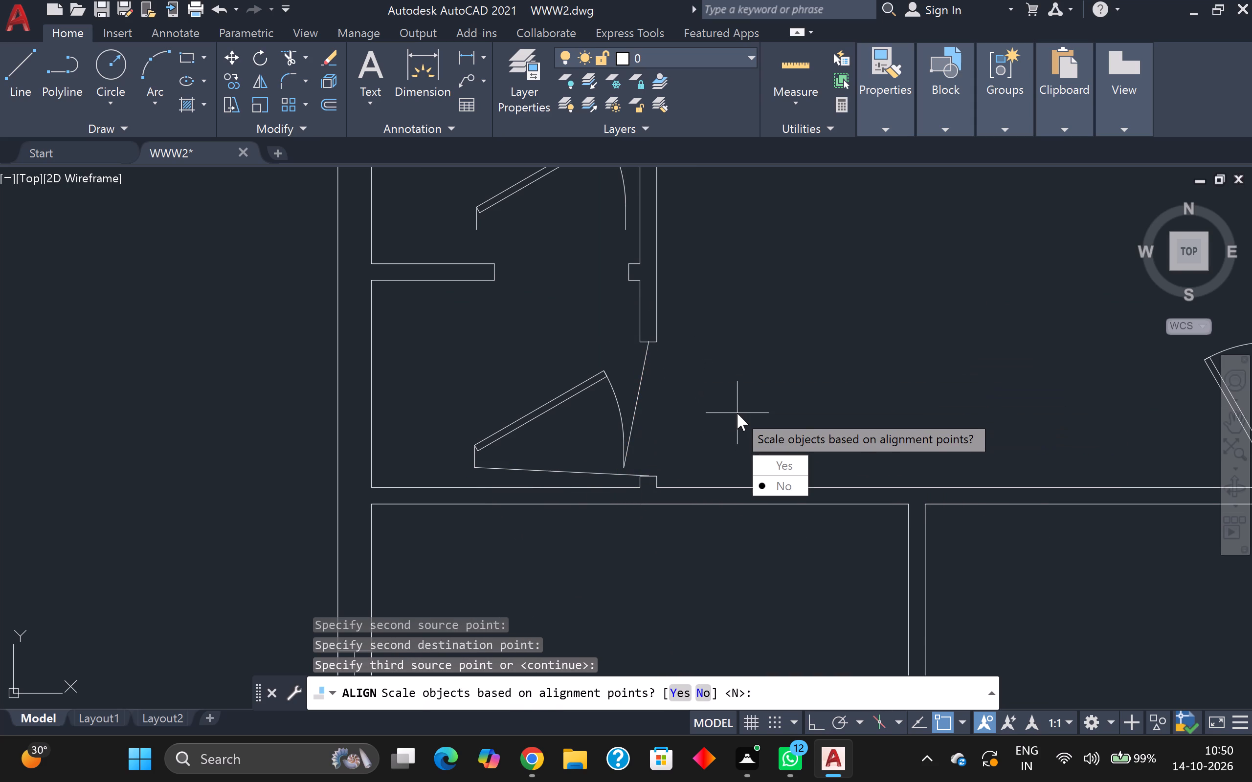
pyautogui.moveTo(781, 468); pyautogui.dragTo(737, 413)
# Align the upper-left corner room's door to the jamb midpoints of its bottom wall opening, hinged at the east jamb, scaling it to fit.
pyautogui.scroll(-2, 738, 412)
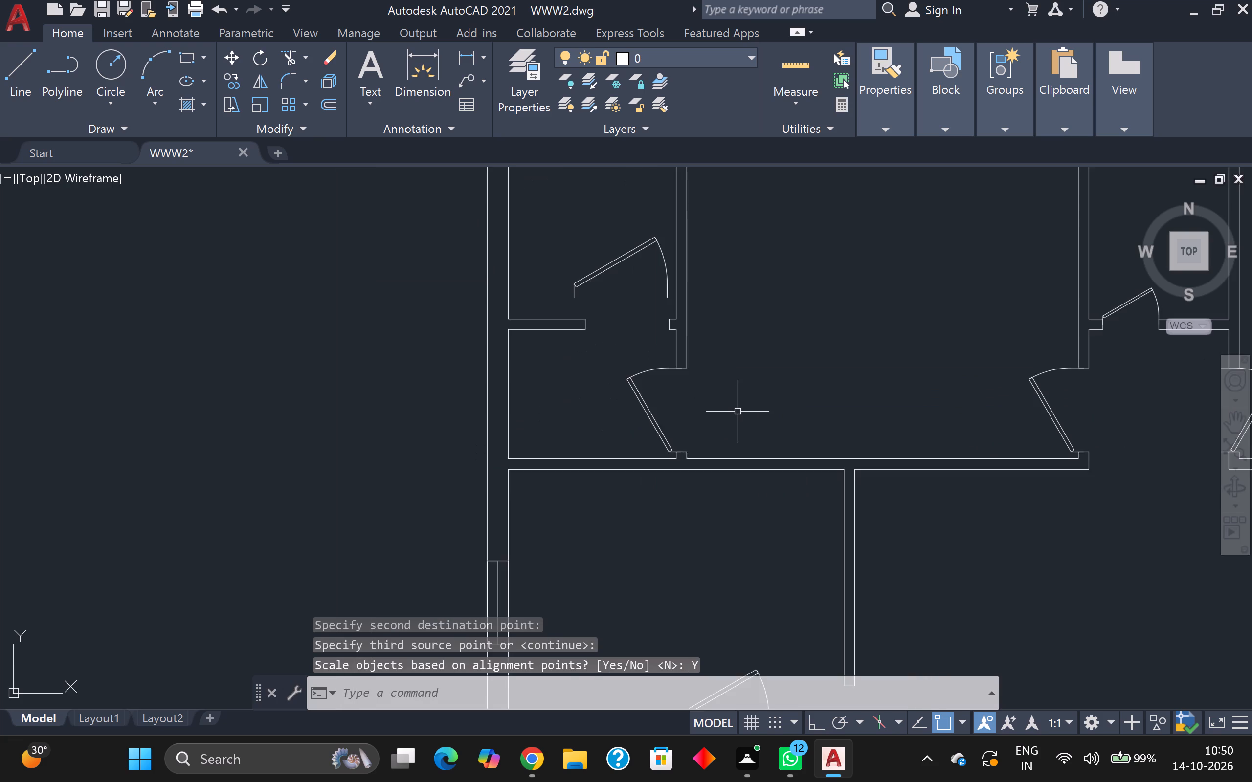
pyautogui.scroll(1, 596, 281)
pyautogui.click(672, 353)
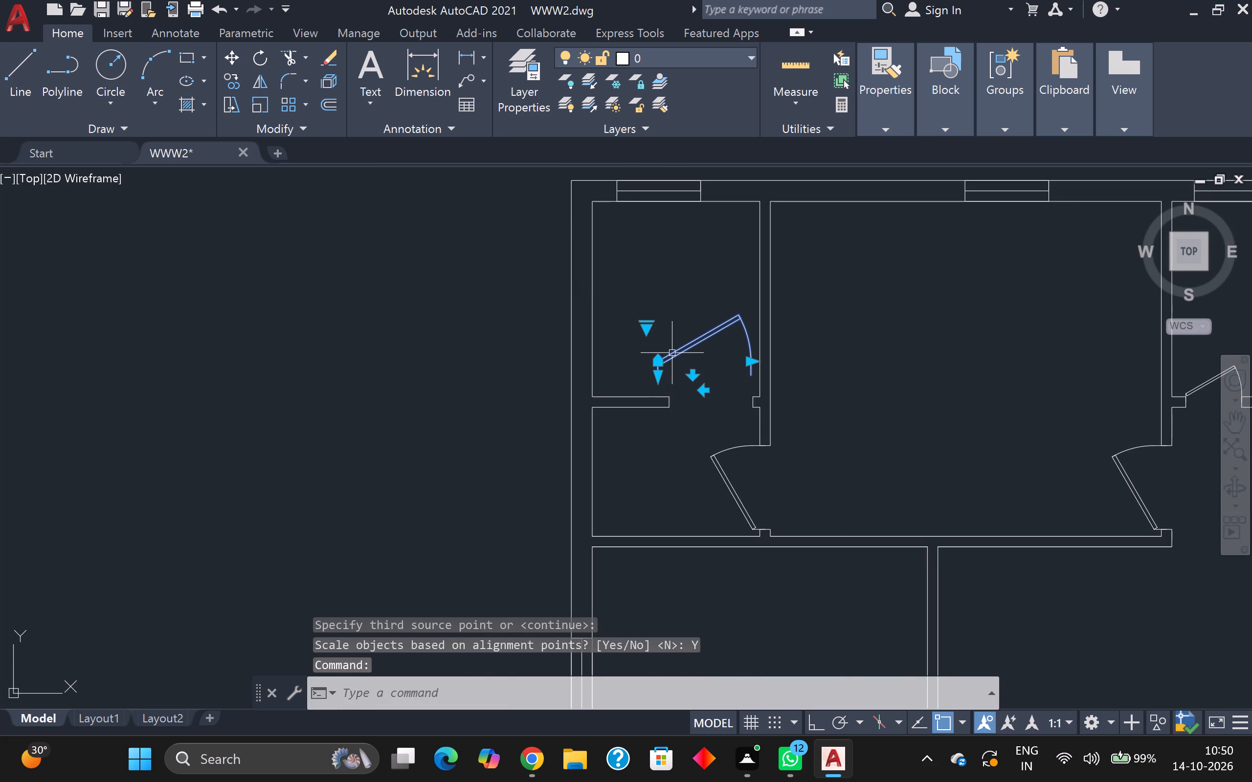
pyautogui.write('al')
pyautogui.press('Return')
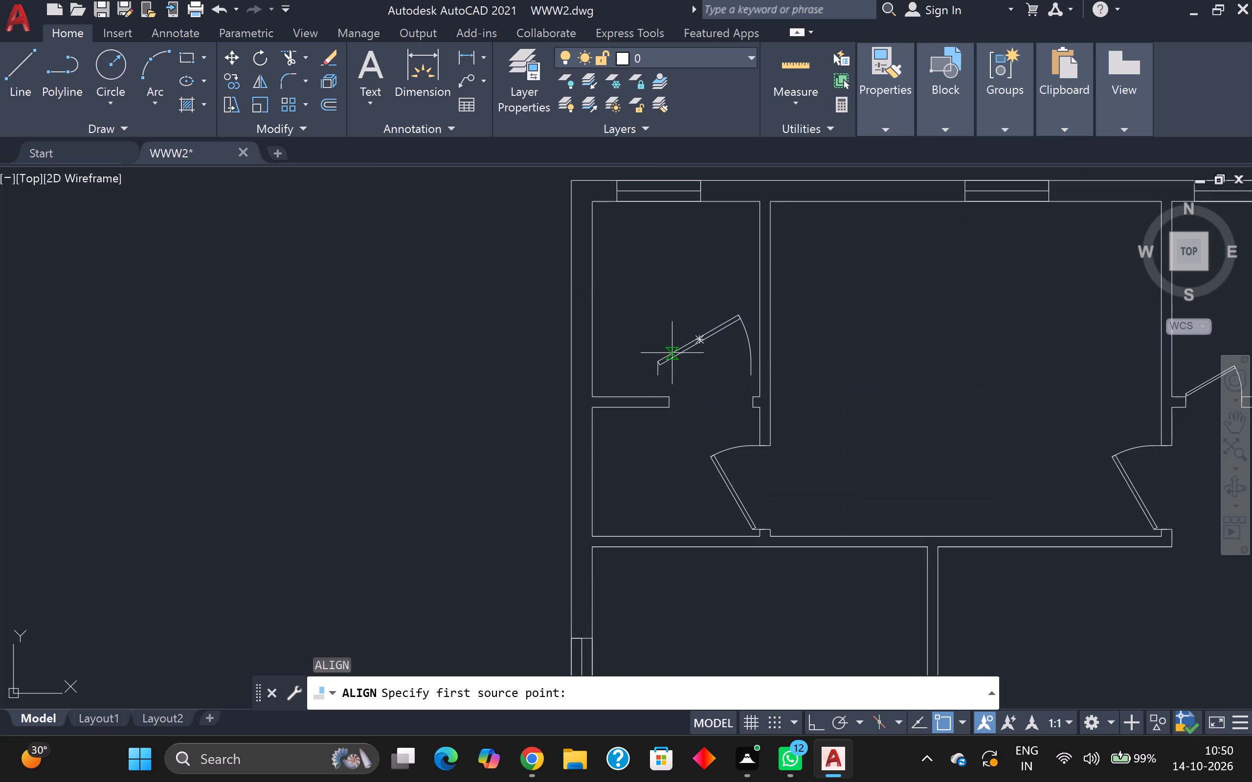
pyautogui.scroll(1, 672, 351)
pyautogui.click(647, 388)
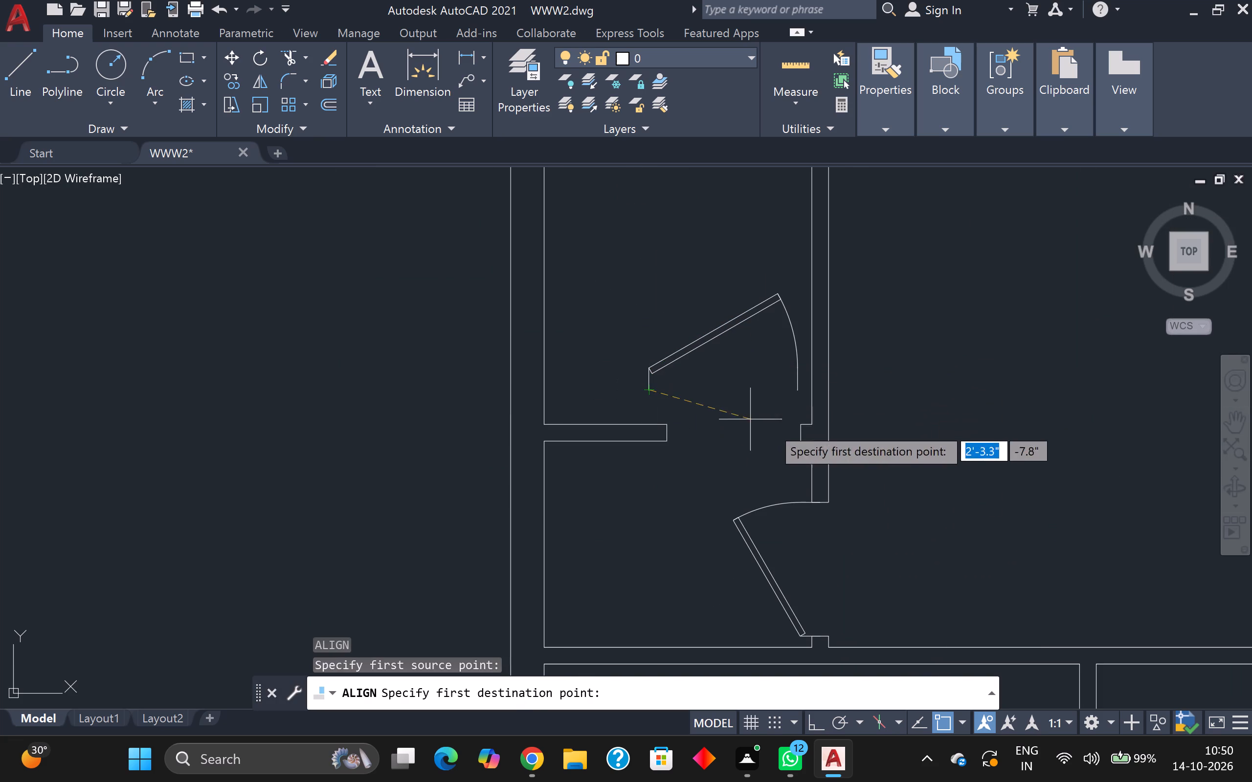
pyautogui.click(806, 433)
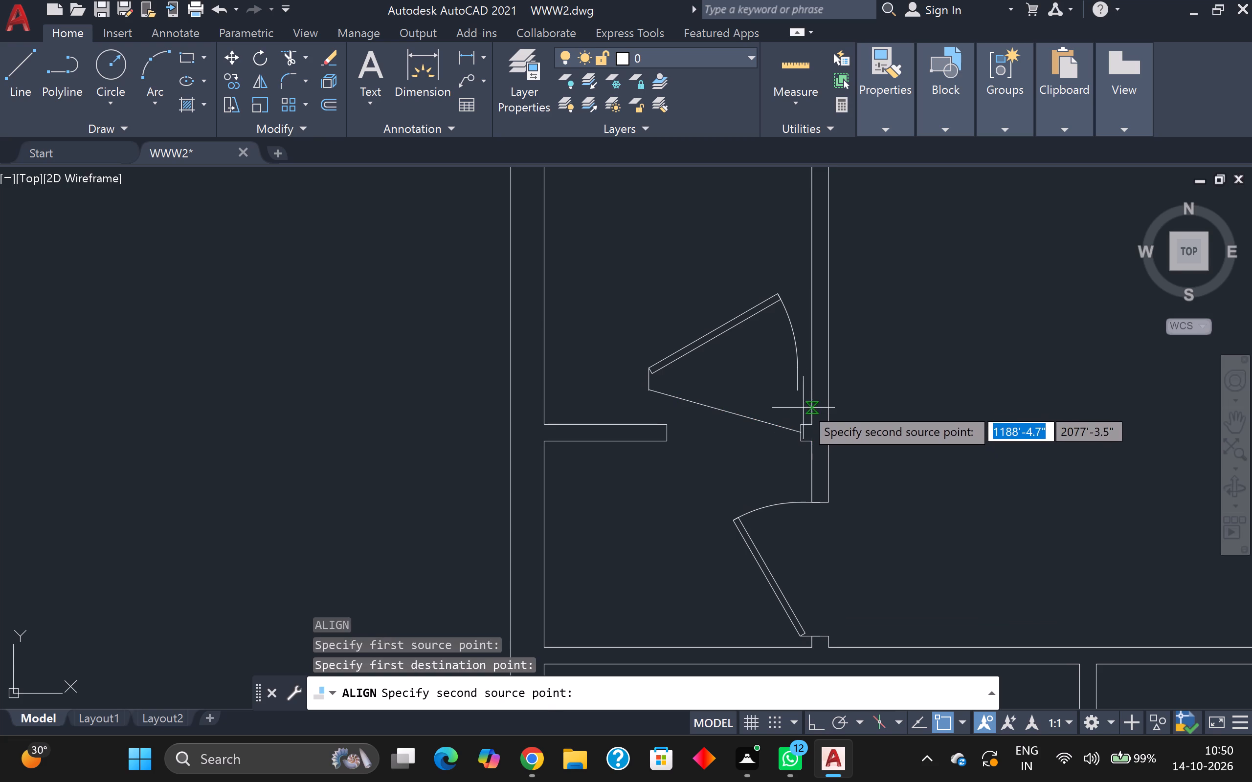
pyautogui.click(799, 393)
pyautogui.scroll(1, 668, 424)
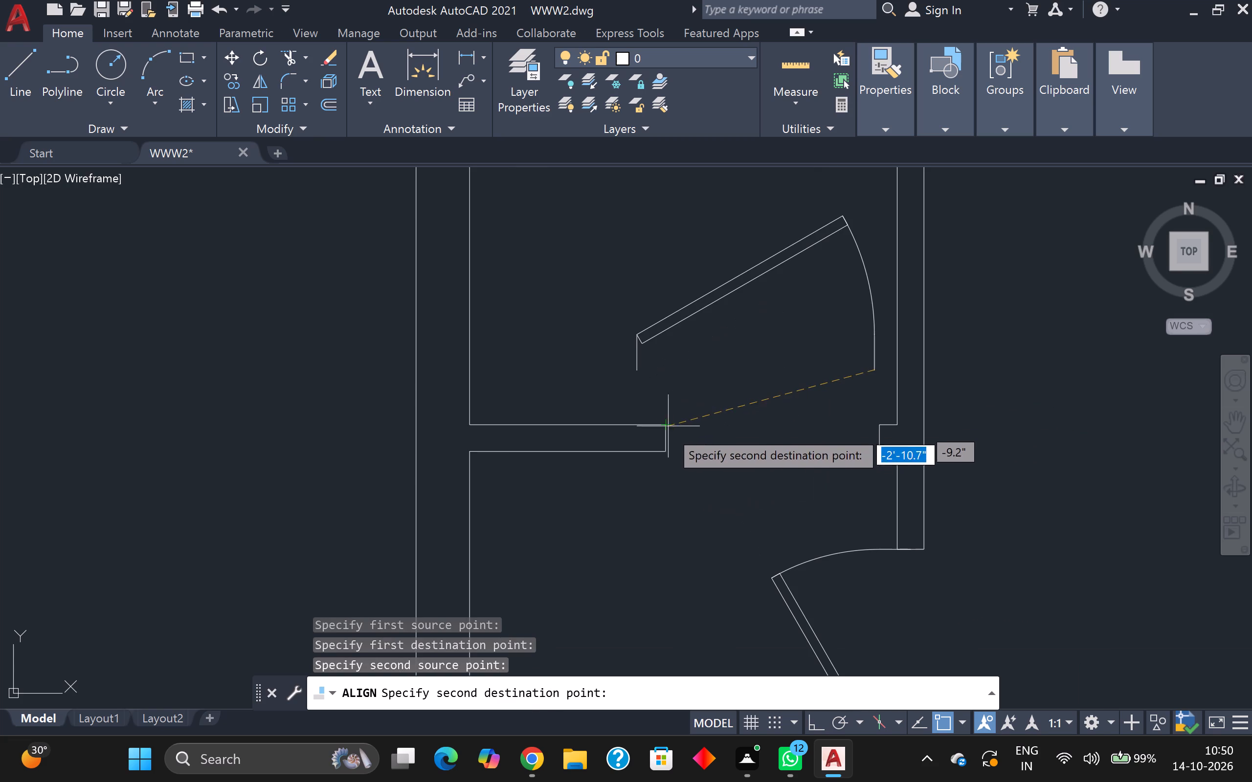
pyautogui.click(664, 438)
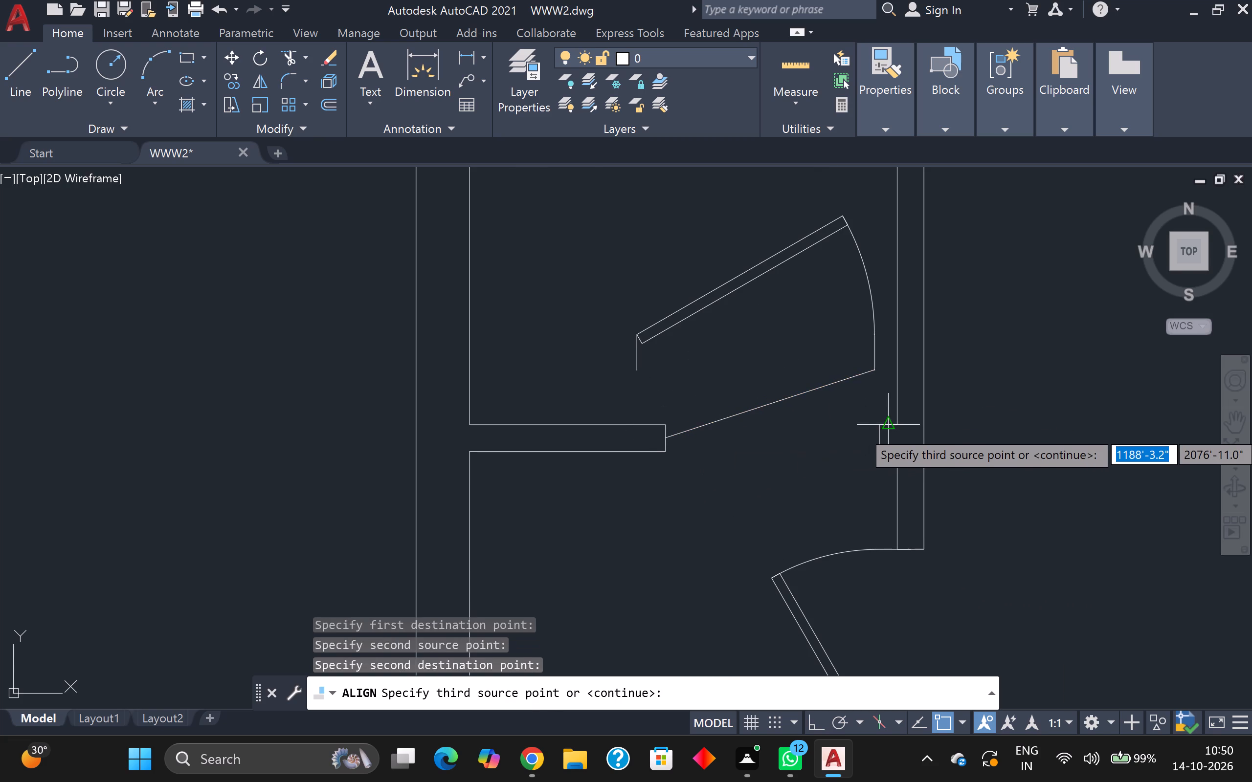
pyautogui.scroll(-2, 892, 429)
pyautogui.press('Return')
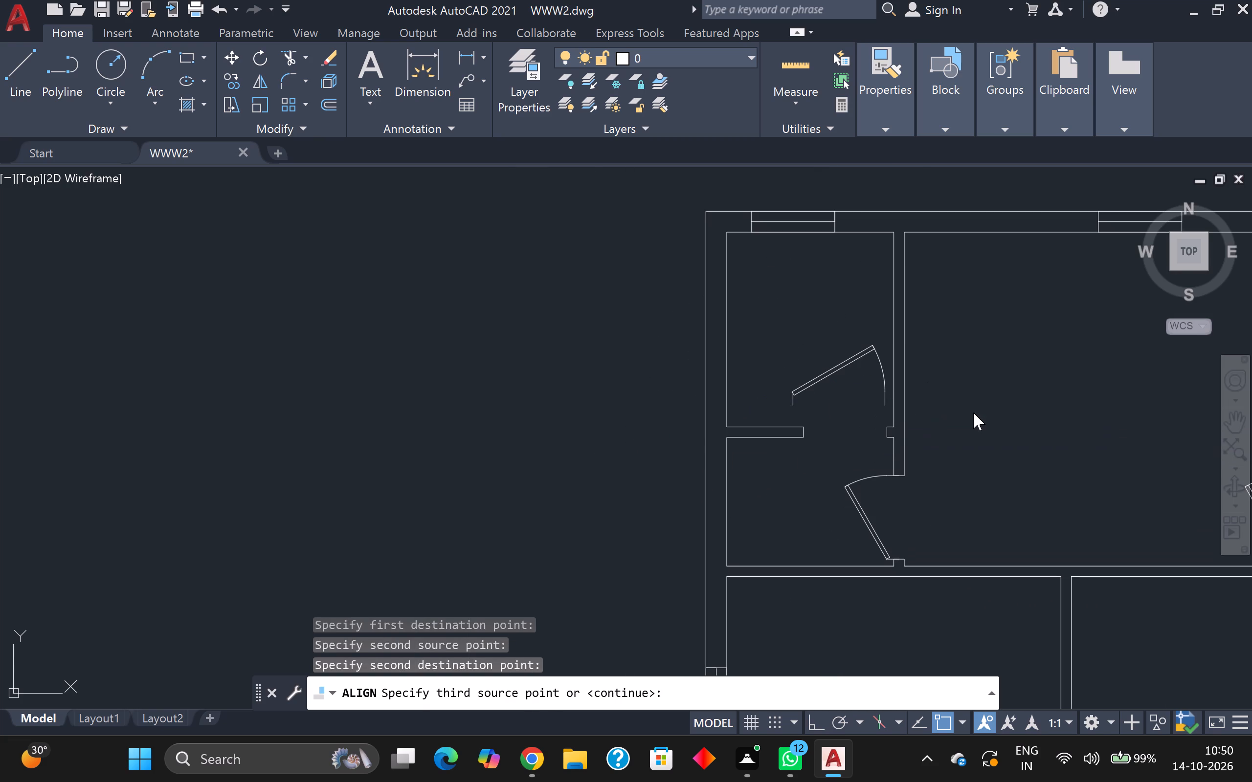
pyautogui.moveTo(999, 456); pyautogui.dragTo(973, 413)
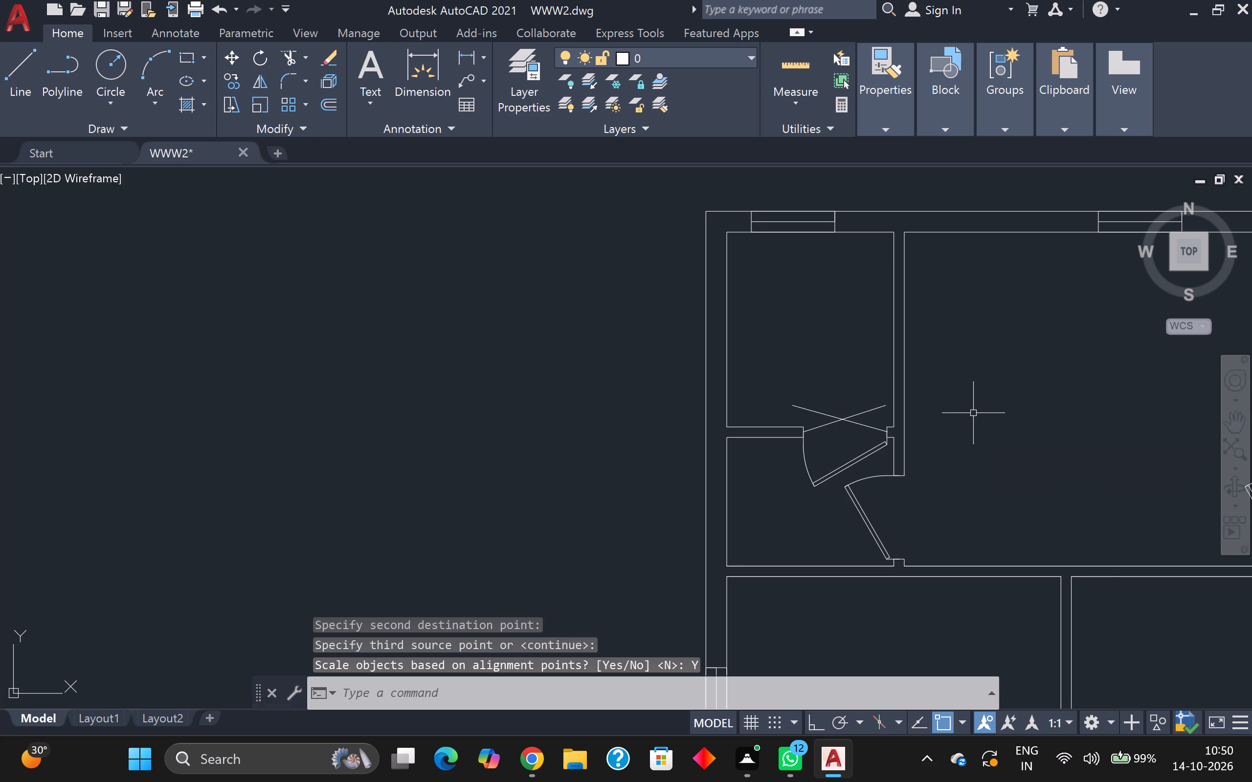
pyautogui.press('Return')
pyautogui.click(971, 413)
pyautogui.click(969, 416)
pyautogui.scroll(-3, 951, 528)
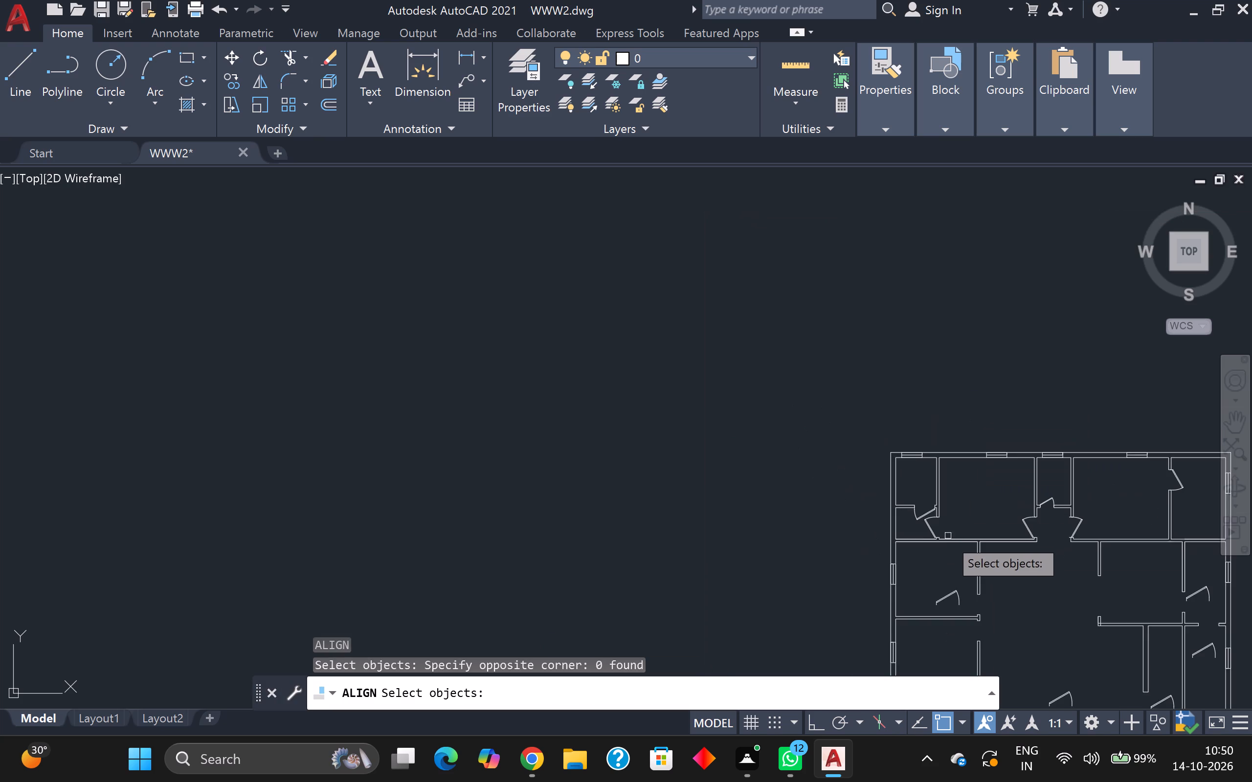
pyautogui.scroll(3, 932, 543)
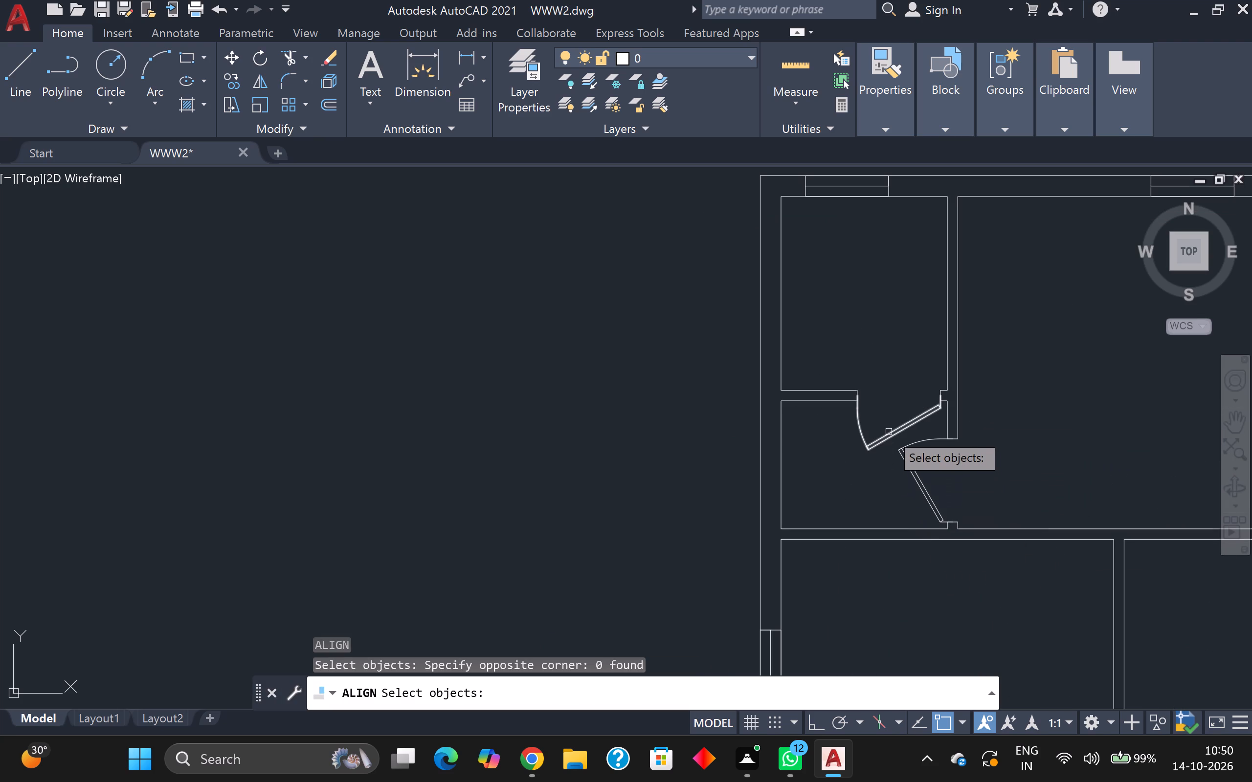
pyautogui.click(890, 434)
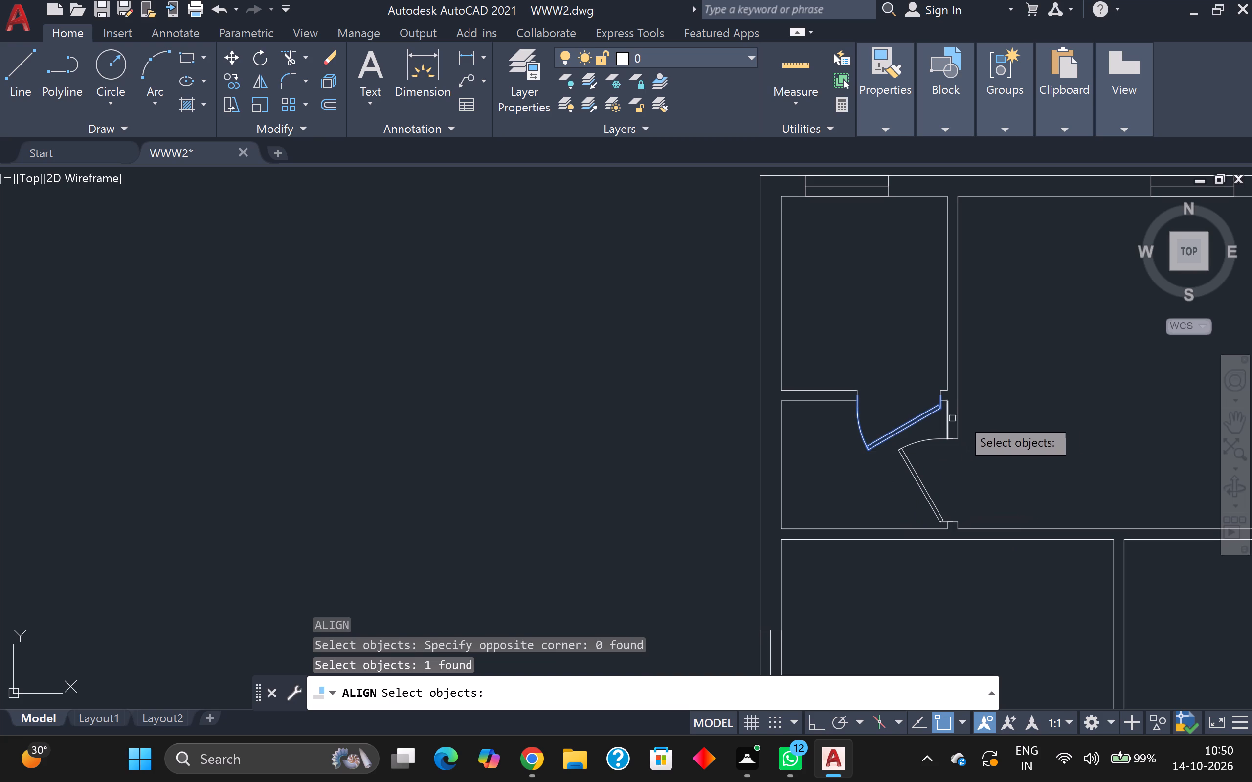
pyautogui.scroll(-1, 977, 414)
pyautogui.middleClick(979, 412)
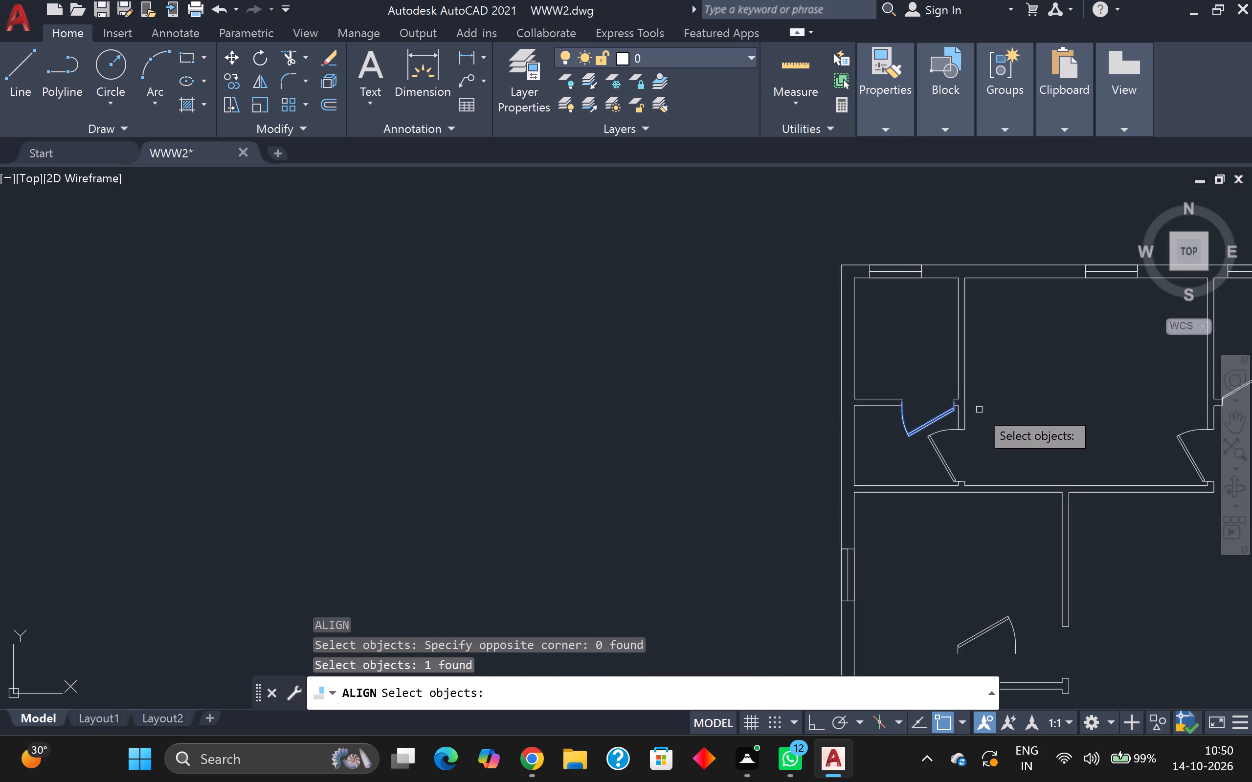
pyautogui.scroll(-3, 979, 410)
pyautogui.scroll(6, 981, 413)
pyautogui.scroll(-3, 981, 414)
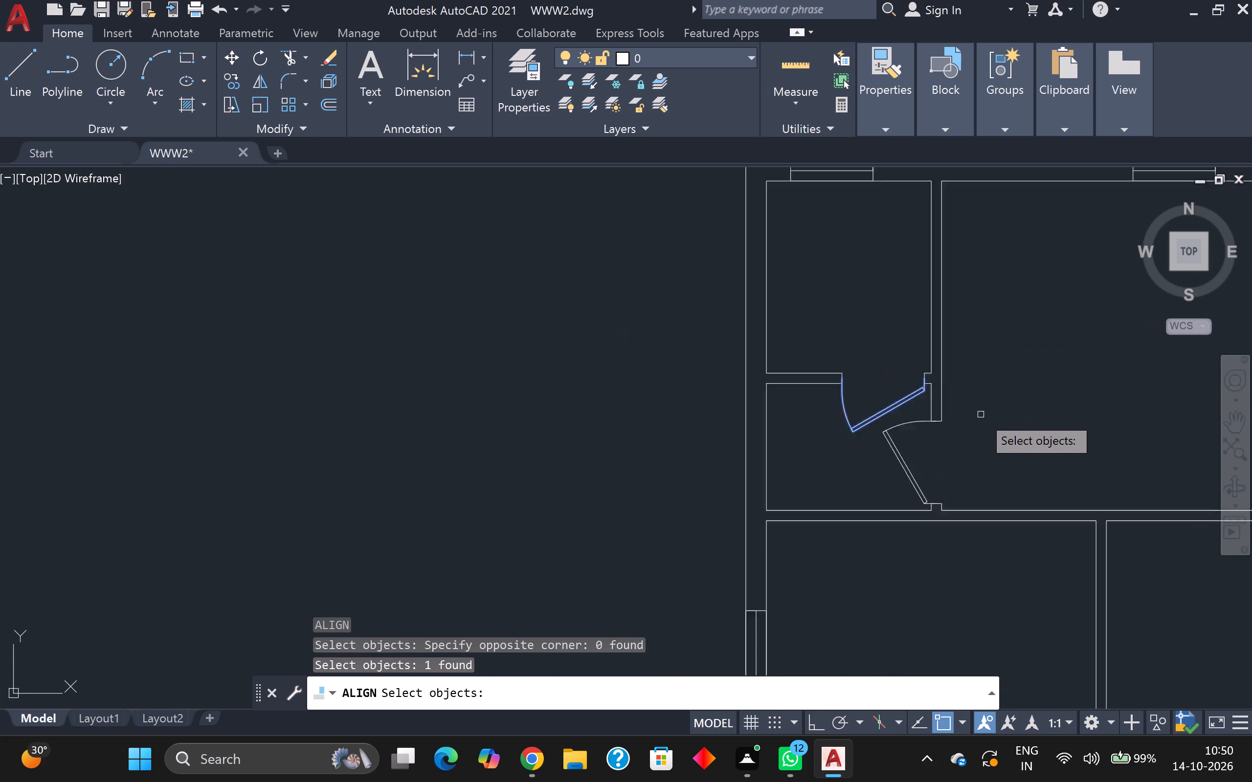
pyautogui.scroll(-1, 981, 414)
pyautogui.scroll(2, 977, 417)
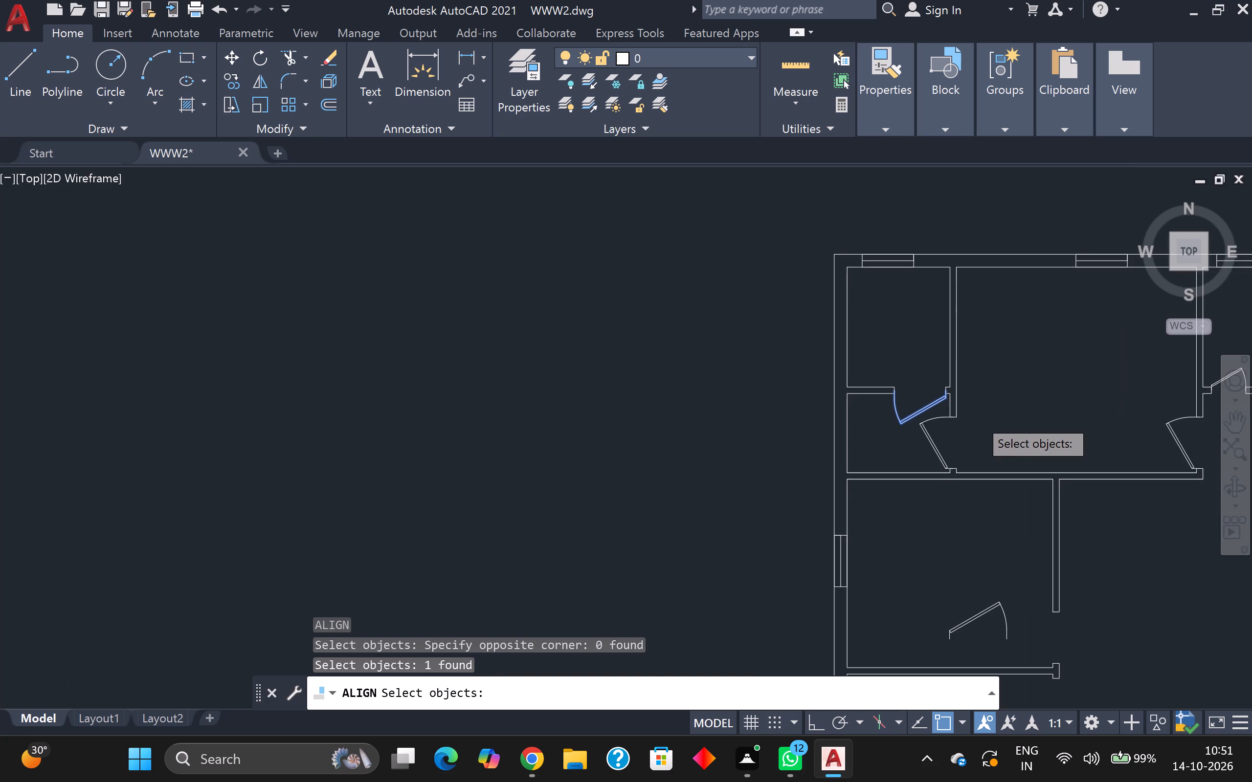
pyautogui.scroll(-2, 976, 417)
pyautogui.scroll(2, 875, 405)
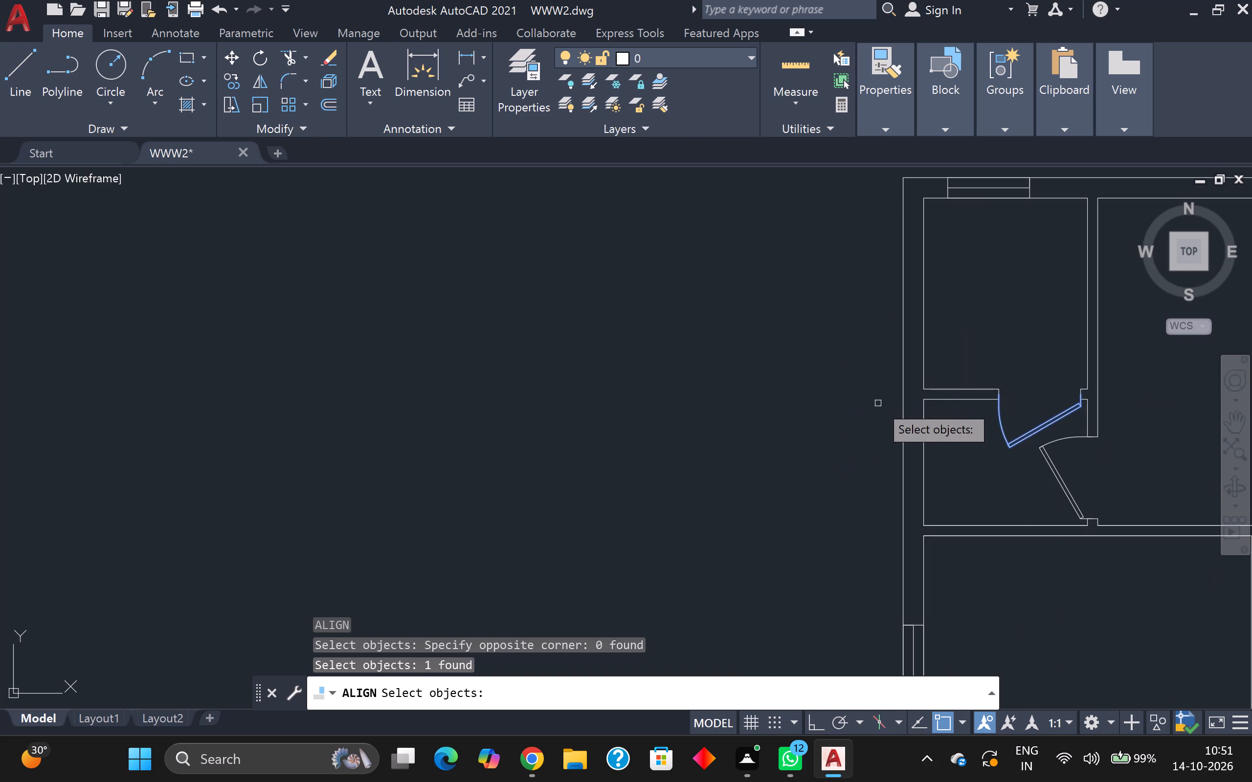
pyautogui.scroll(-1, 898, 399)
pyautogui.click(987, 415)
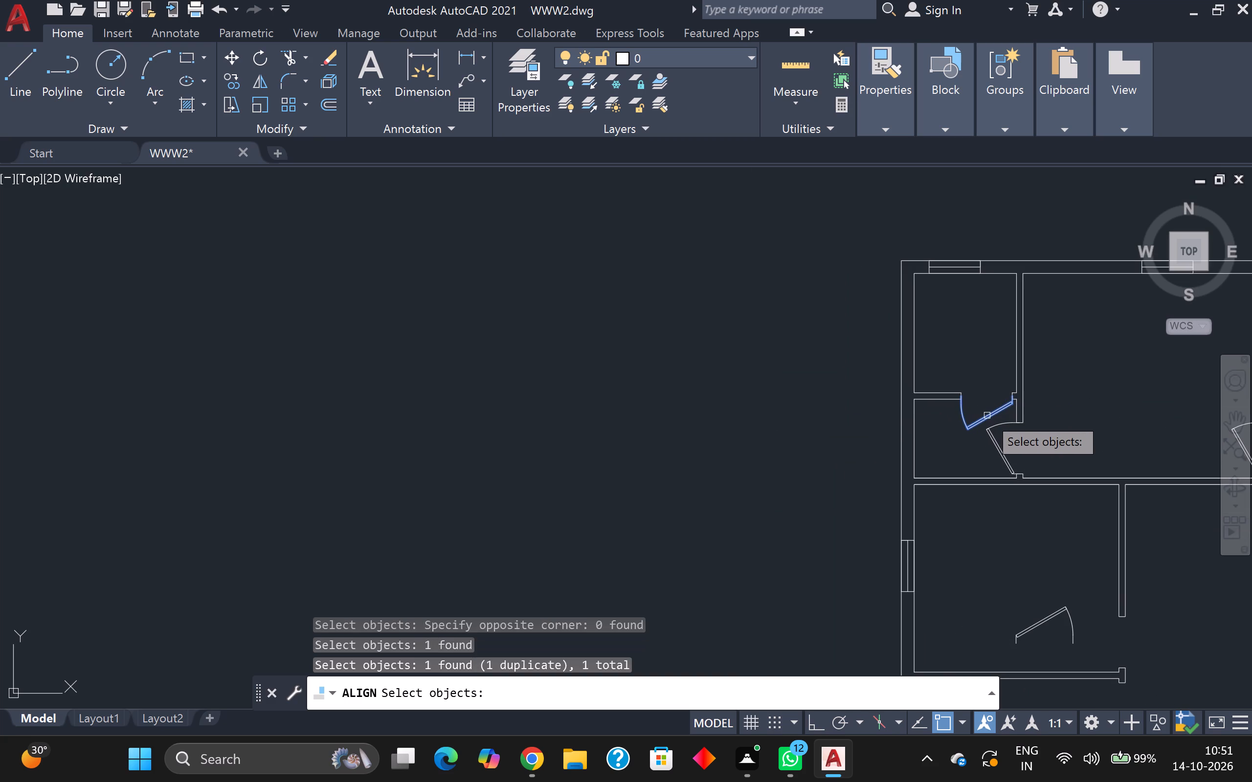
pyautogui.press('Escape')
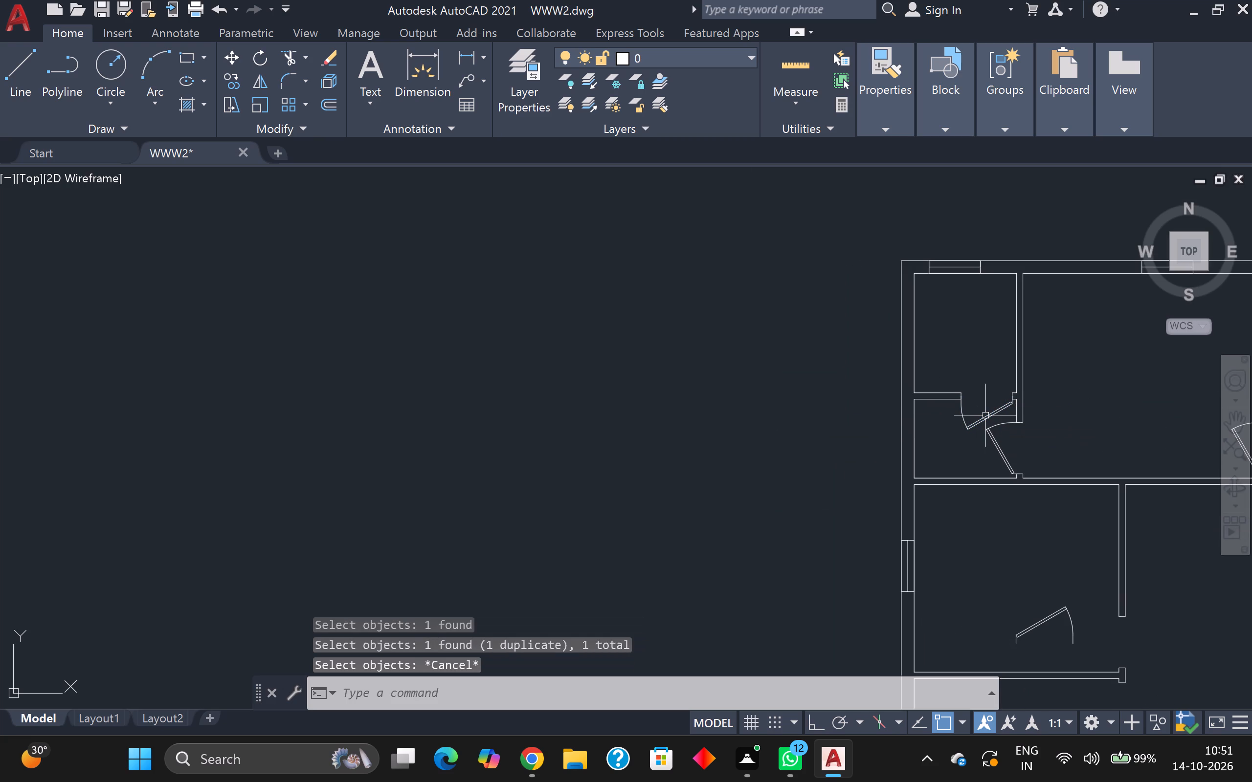
# Flip the upper-left corner room's door so it swings upward into the corner room.
pyautogui.click(984, 415)
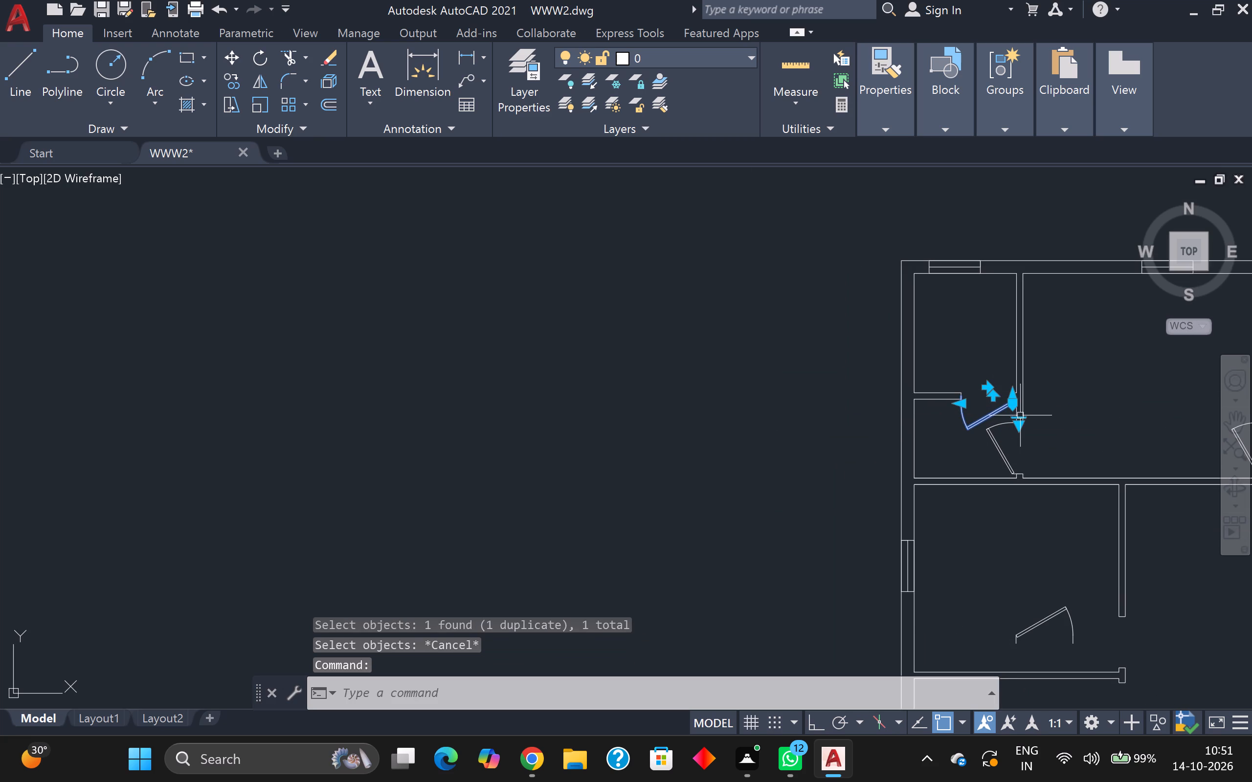
pyautogui.click(997, 397)
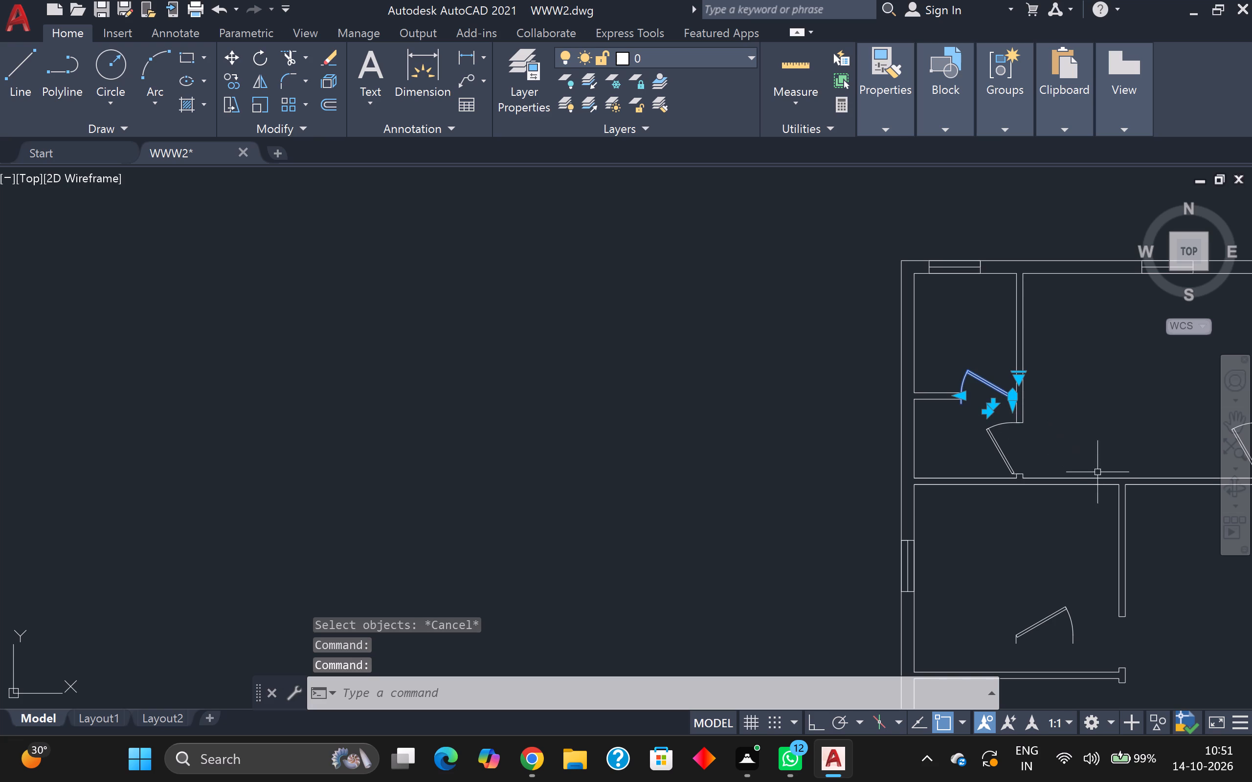
pyautogui.middleClick(1077, 434)
pyautogui.scroll(-1, 1077, 434)
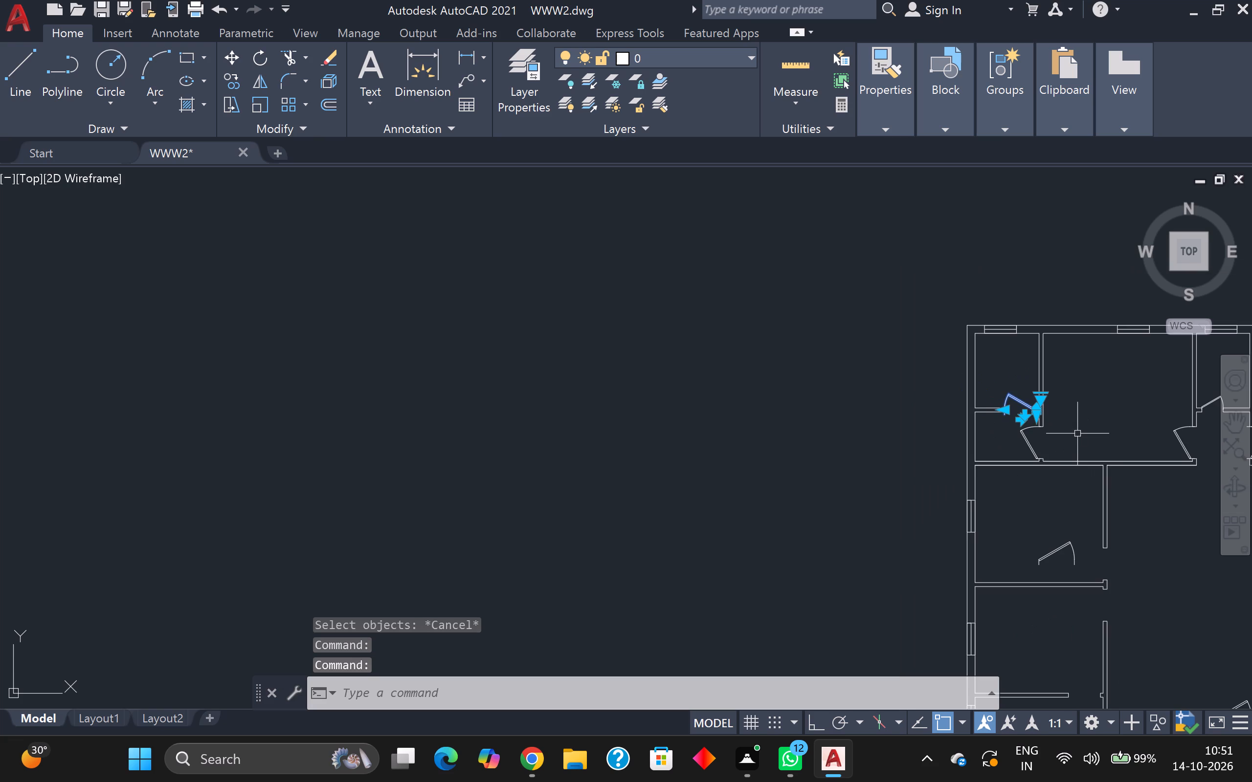
pyautogui.press('Escape')
# Align the upper west-side room's door to the jamb midpoints of its east opening, hinged at the lower jamb, scaling it to fit.
pyautogui.scroll(-3, 1077, 434)
pyautogui.scroll(3, 1138, 467)
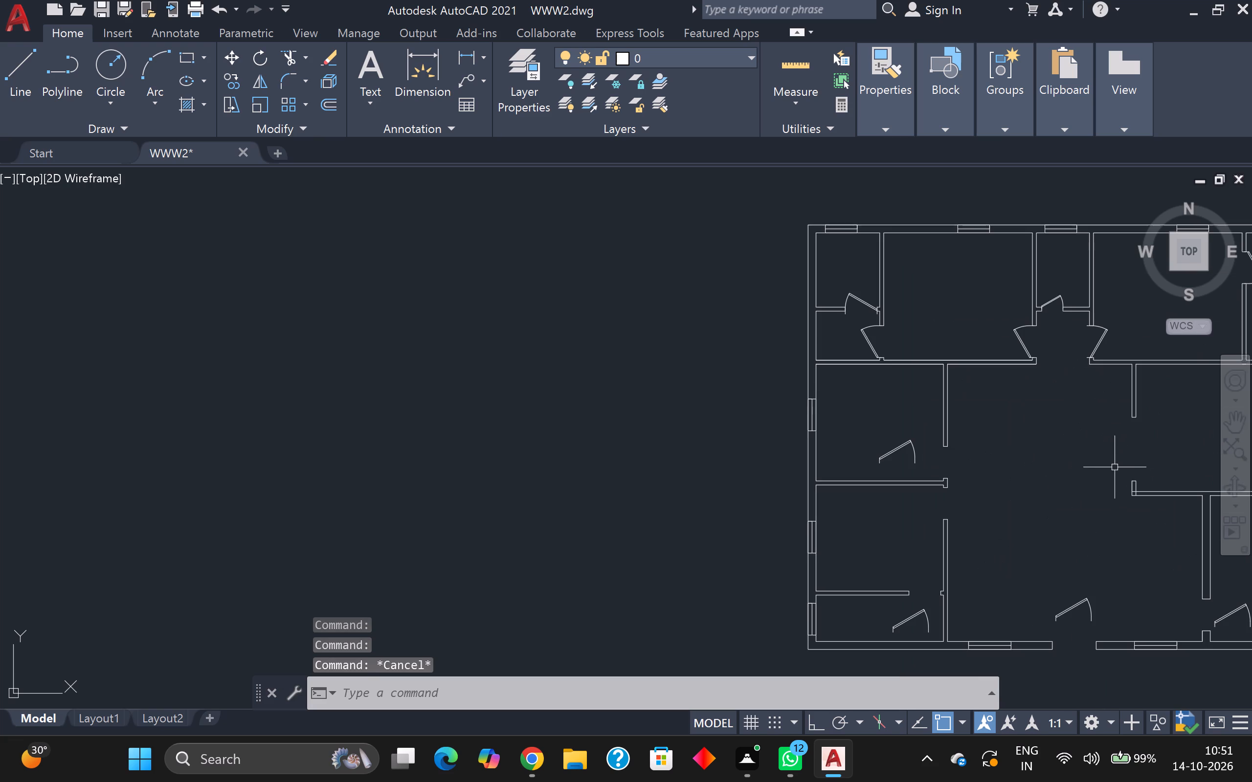
pyautogui.scroll(1, 1082, 468)
pyautogui.moveTo(1082, 468); pyautogui.dragTo(1076, 468, button='middle')
pyautogui.scroll(-1, 1075, 468)
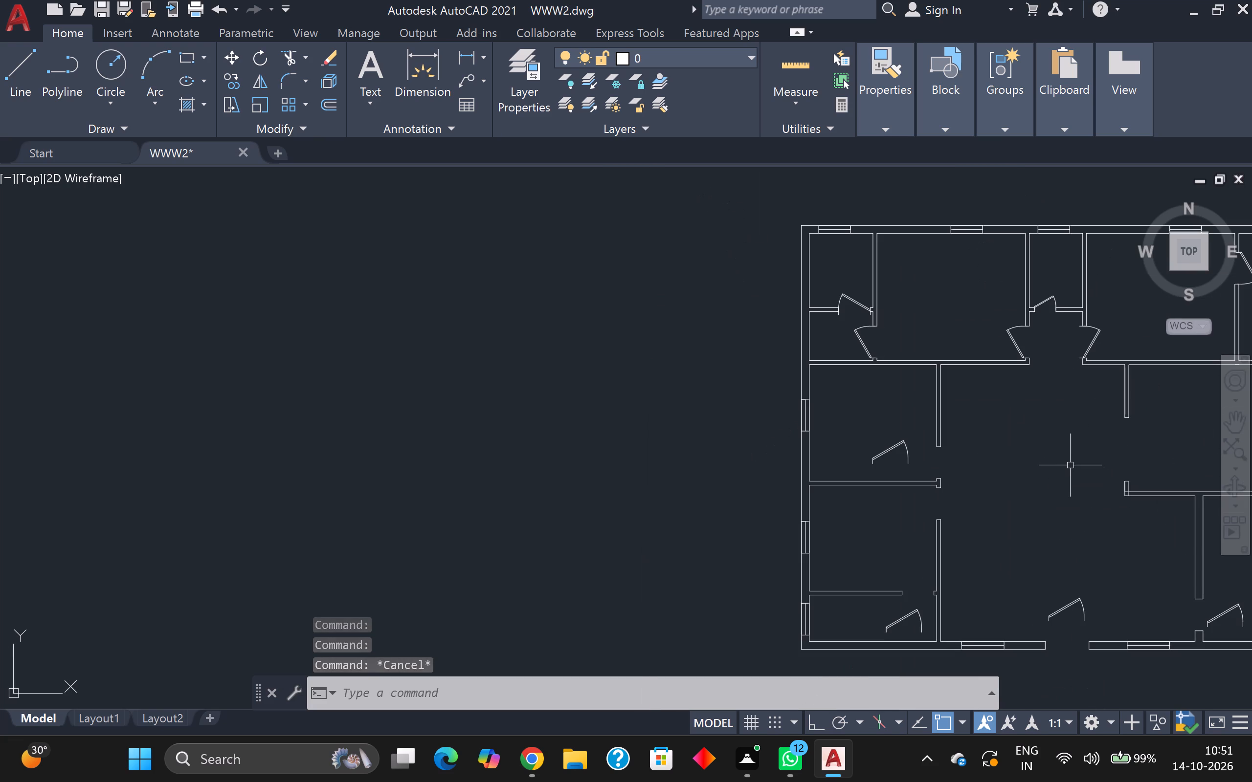
pyautogui.scroll(-2, 1066, 465)
pyautogui.scroll(3, 1058, 467)
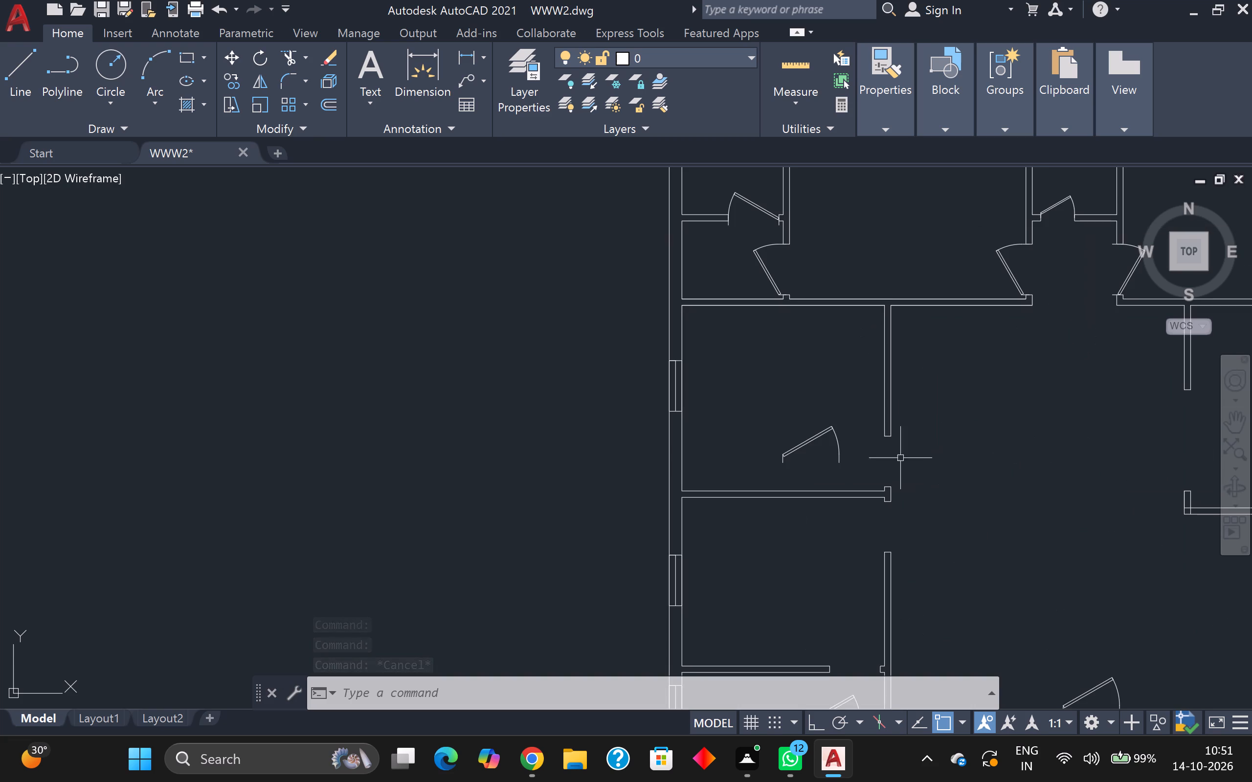
pyautogui.click(817, 434)
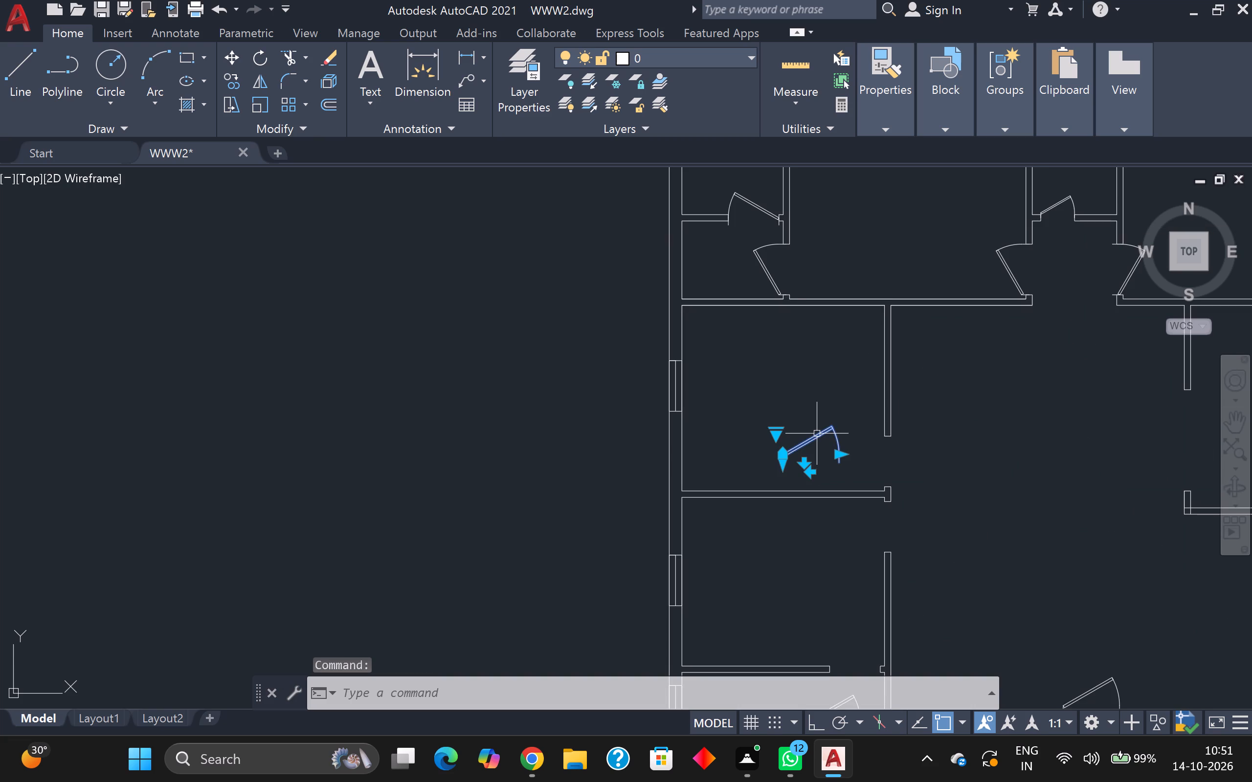
pyautogui.write('al')
pyautogui.press('Return')
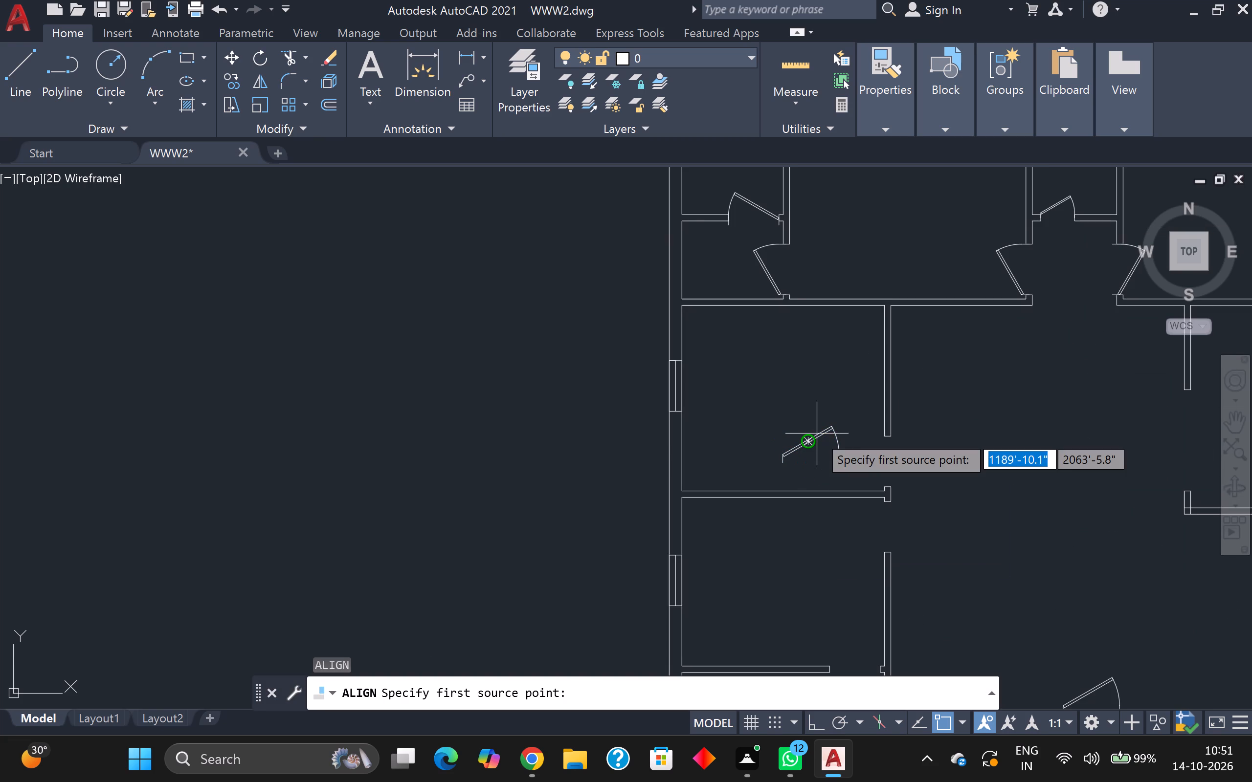
pyautogui.scroll(2, 806, 456)
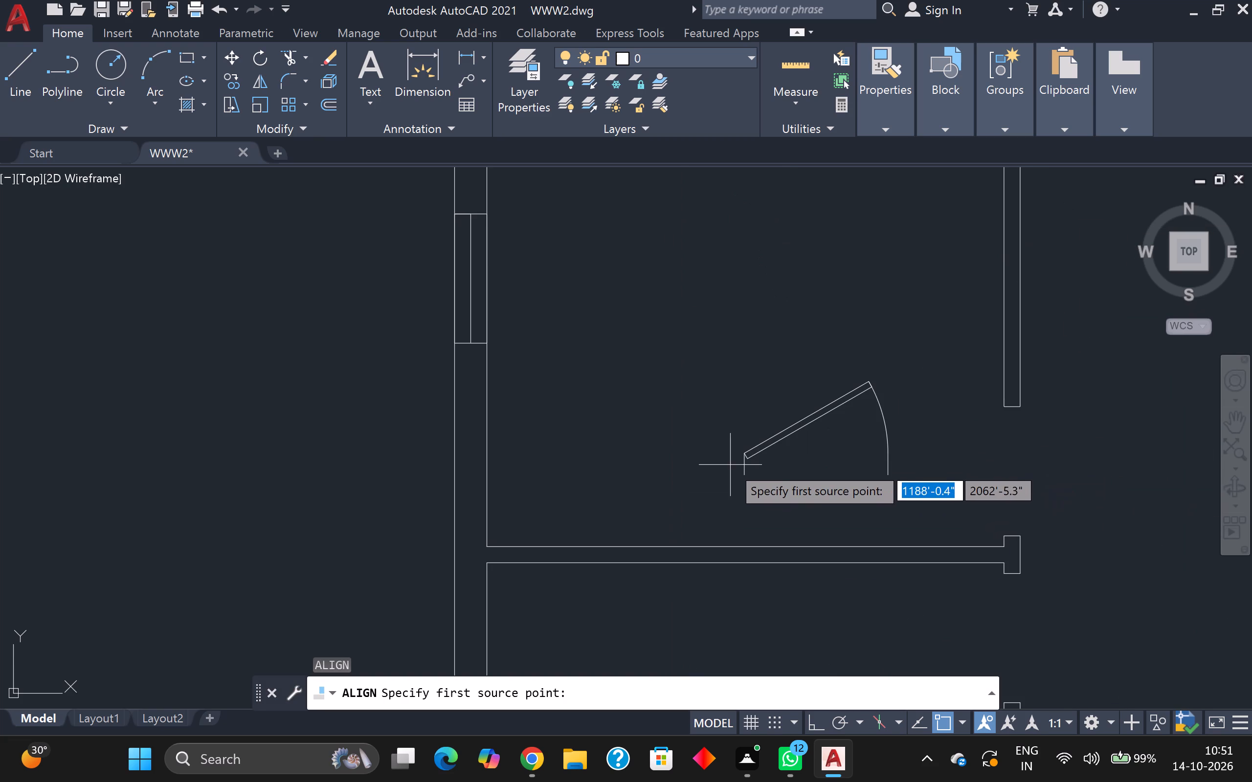
pyautogui.click(743, 471)
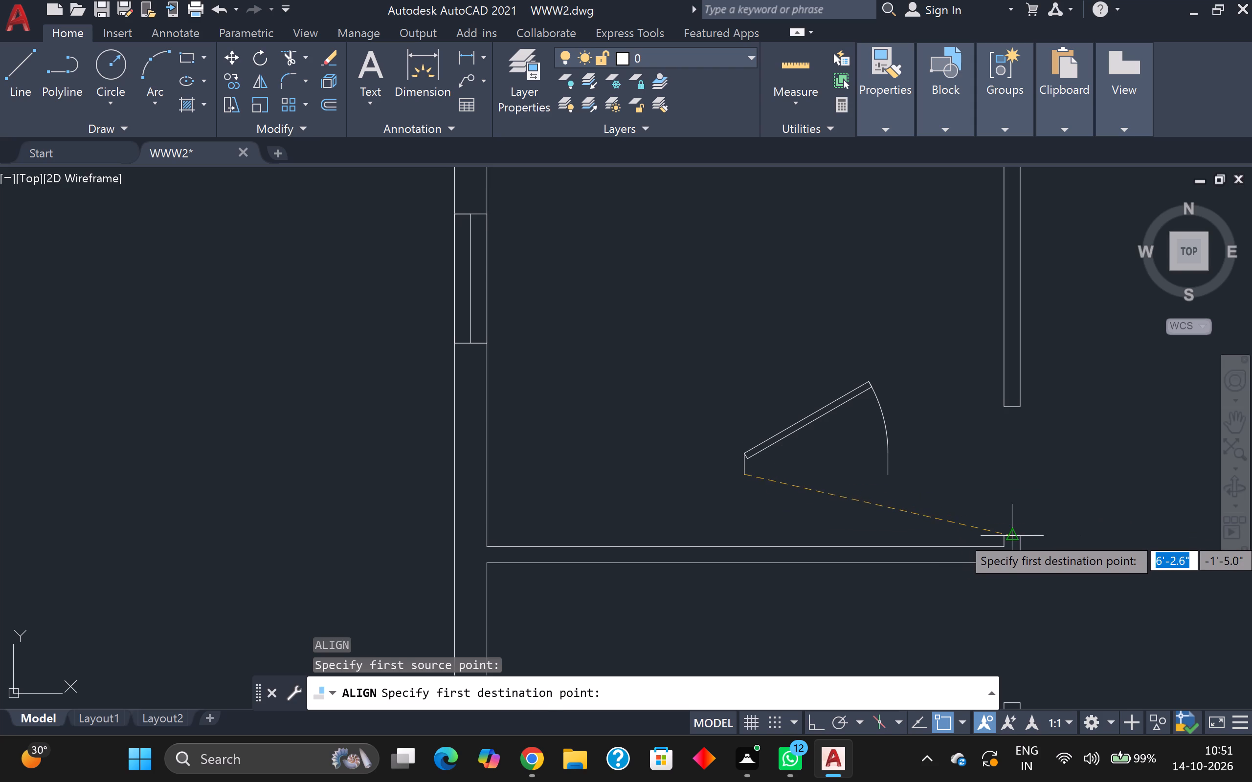
pyautogui.click(1010, 535)
pyautogui.click(892, 478)
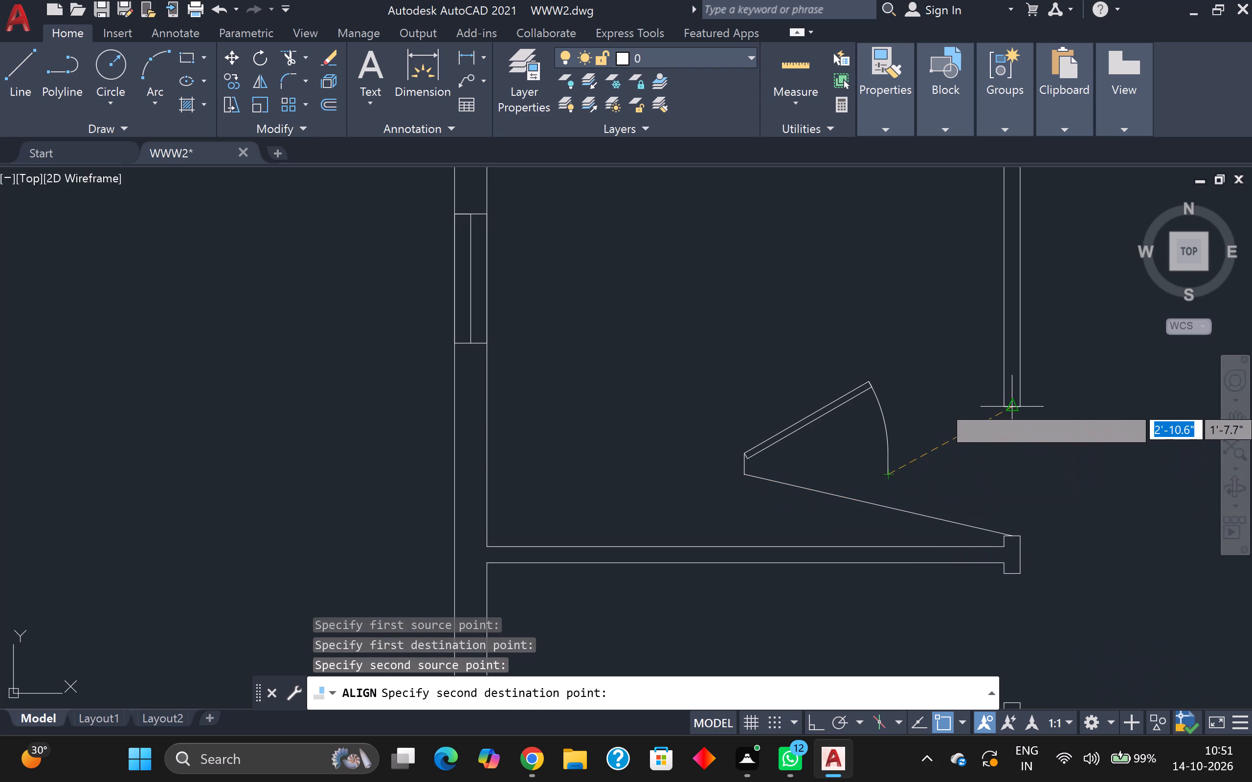
pyautogui.click(1008, 404)
pyautogui.scroll(-2, 988, 461)
pyautogui.scroll(2, 1017, 463)
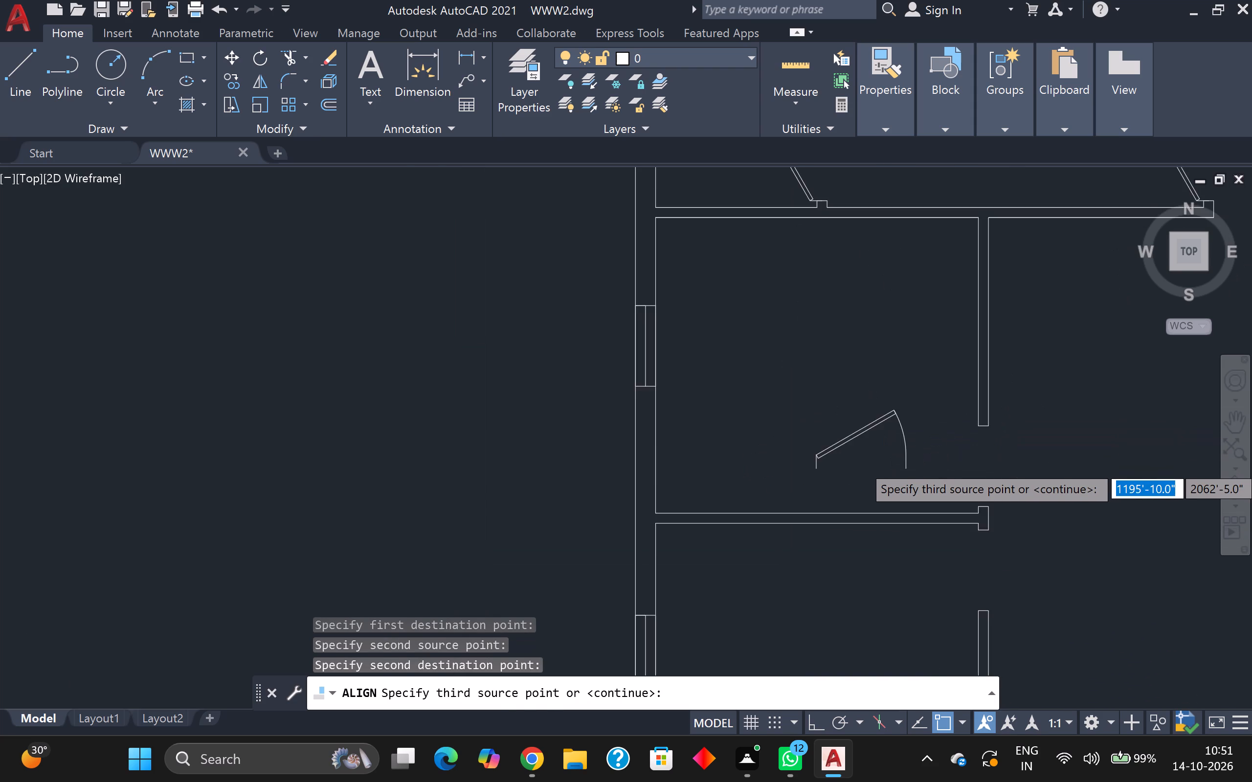
pyautogui.press('Return')
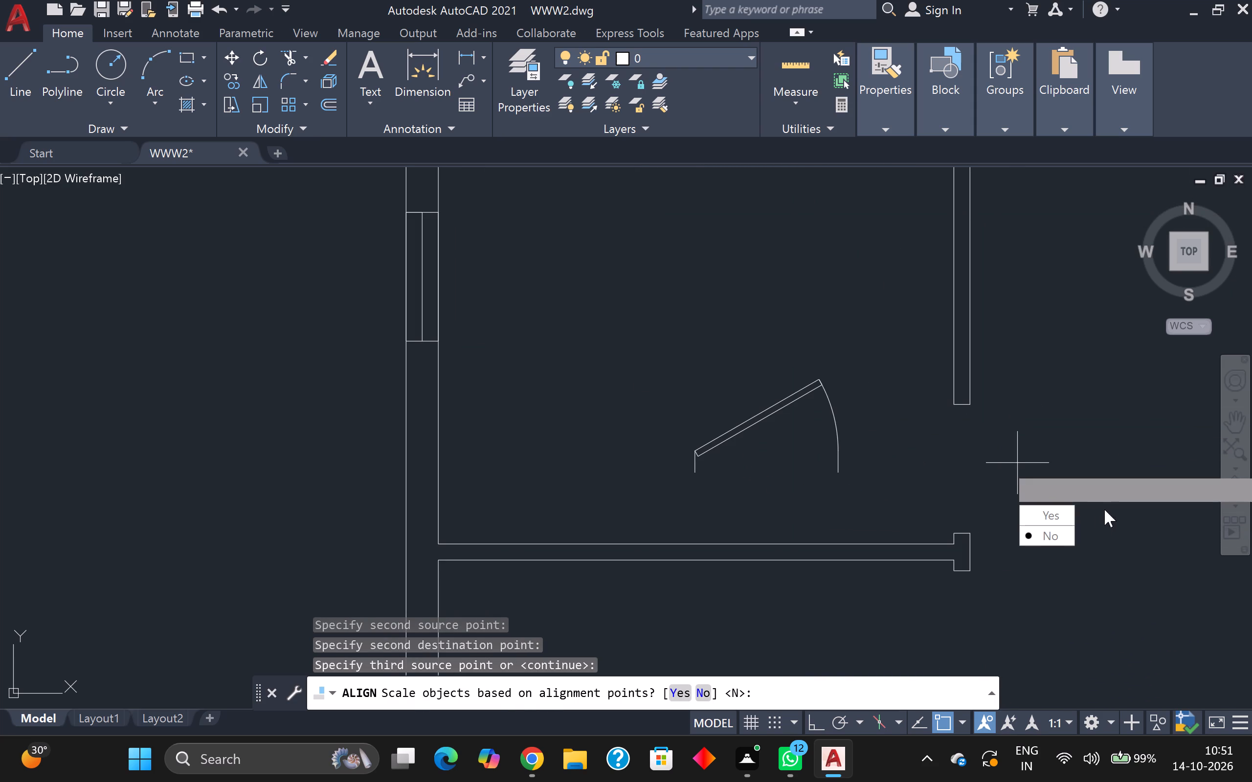
pyautogui.moveTo(1068, 511); pyautogui.dragTo(1017, 463)
# Align the small lower-left corner room's door to the jamb midpoints of its top wall opening, hinged at the east jamb, scaling it to fit.
pyautogui.scroll(-5, 1017, 462)
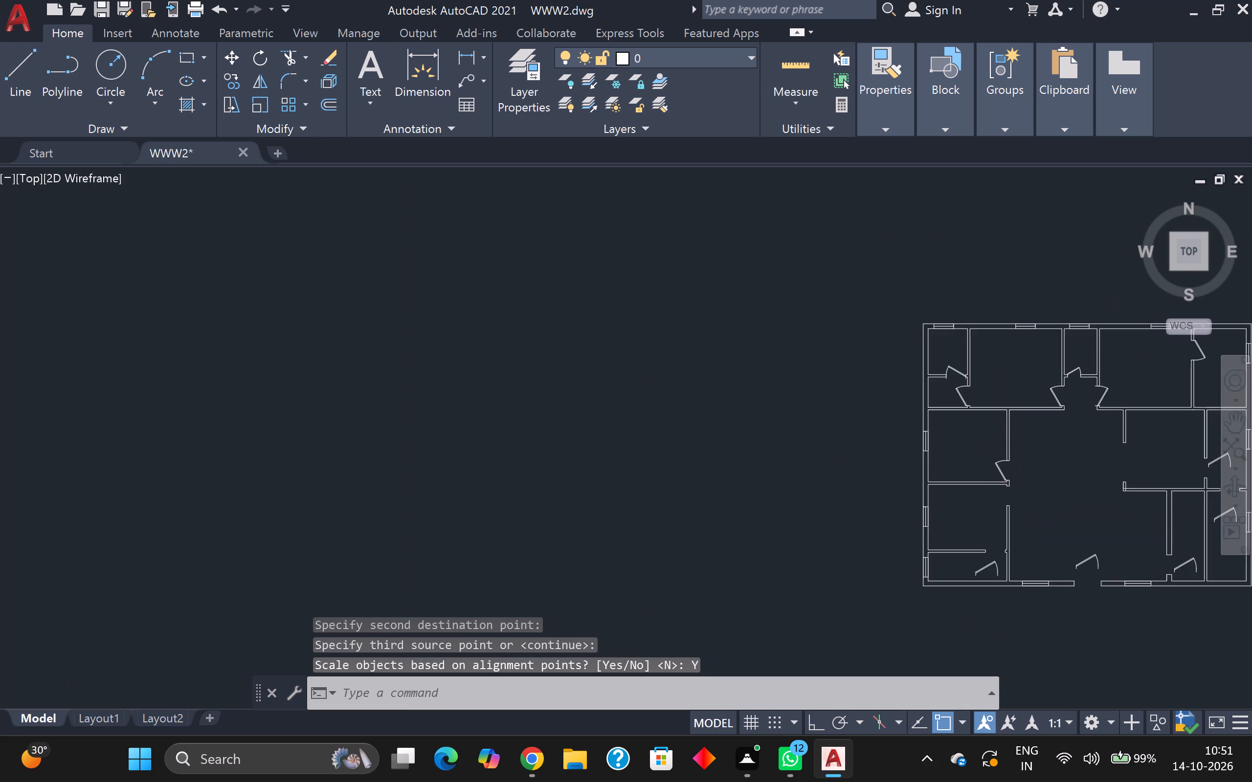
pyautogui.moveTo(1017, 511); pyautogui.dragTo(1011, 467, button='middle')
pyautogui.scroll(1, 1019, 493)
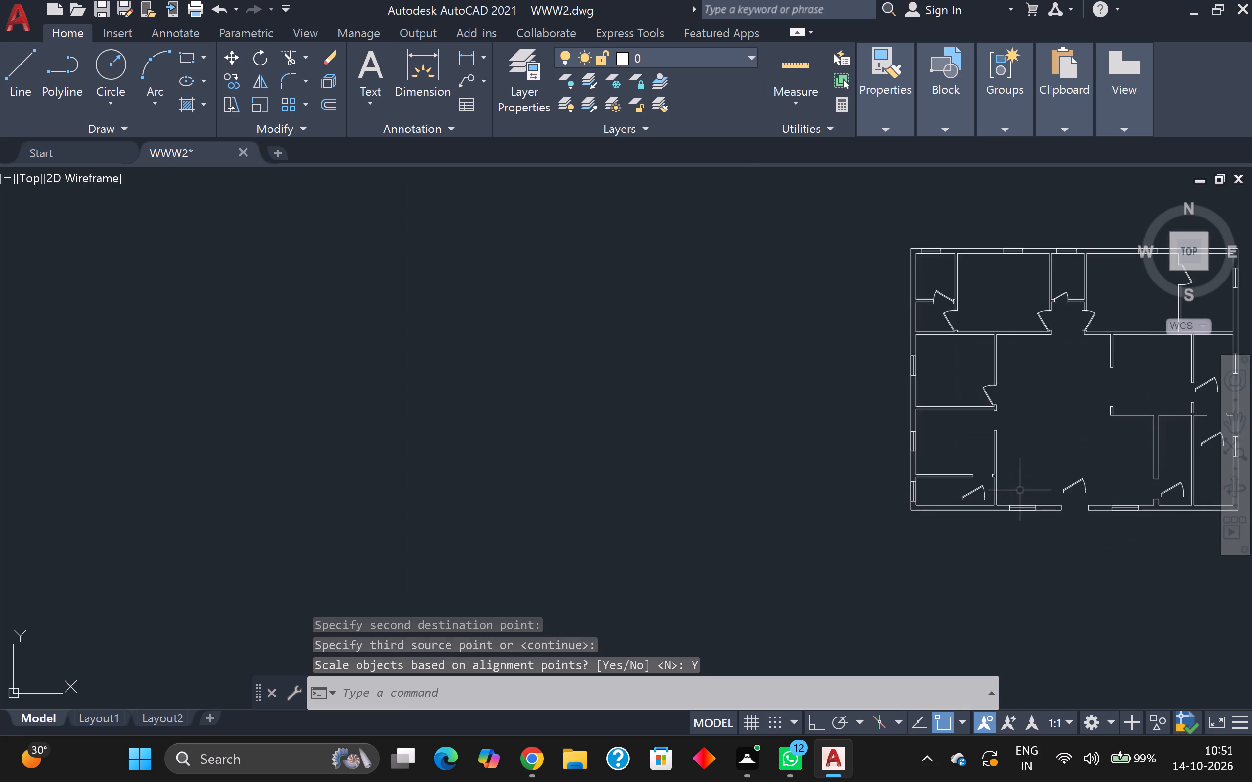
pyautogui.scroll(2, 1020, 477)
pyautogui.scroll(-2, 1067, 485)
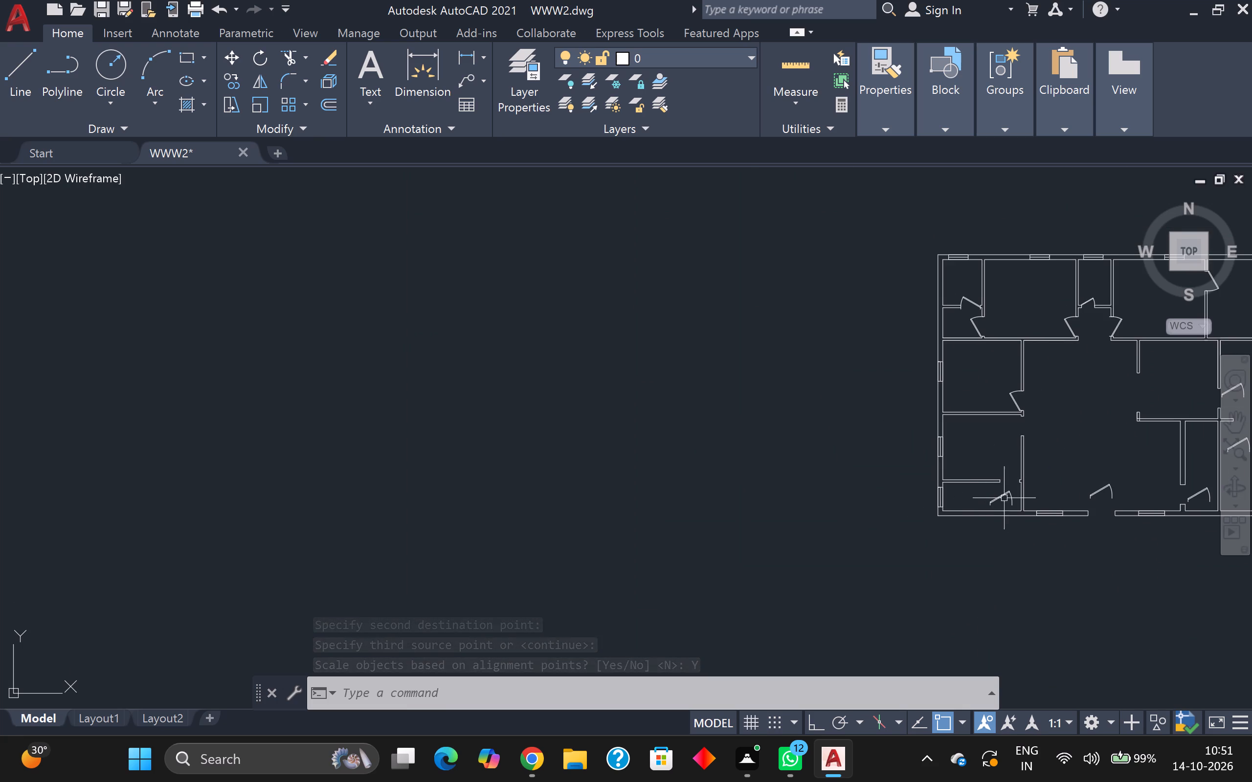
pyautogui.click(1007, 492)
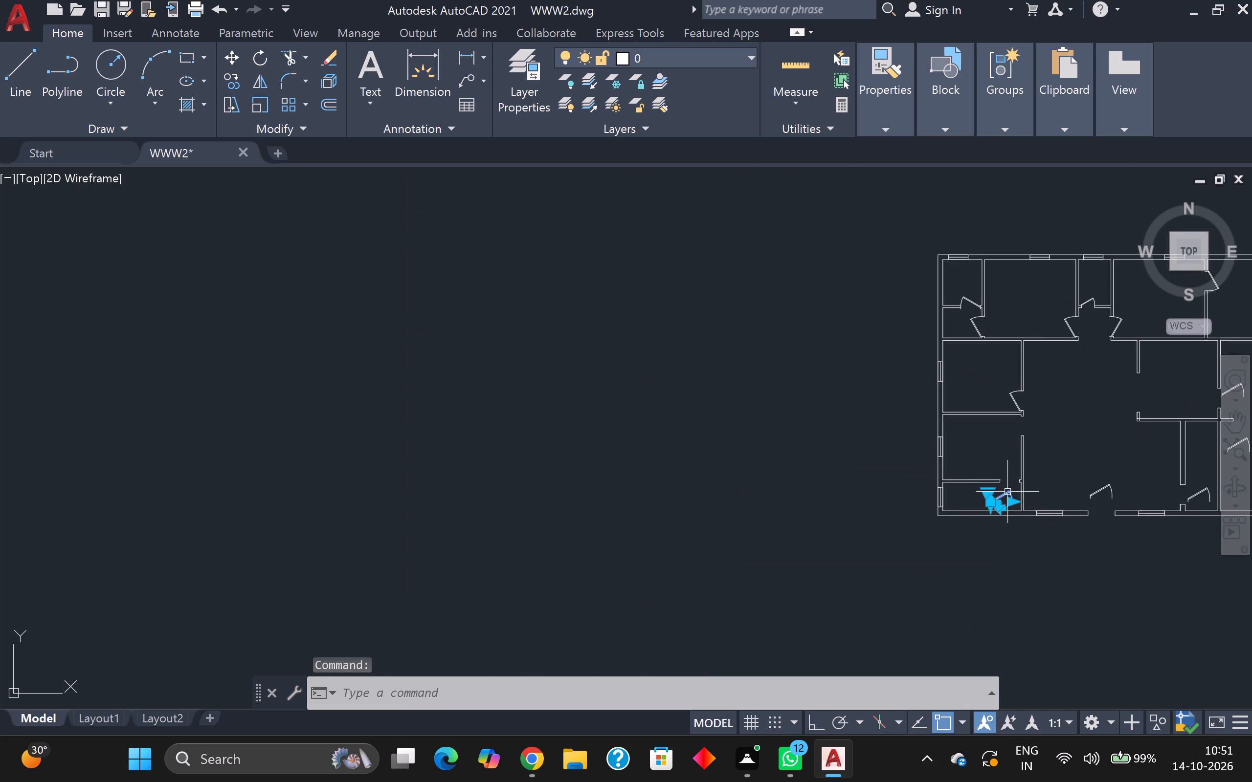
pyautogui.write('al')
pyautogui.press('Return')
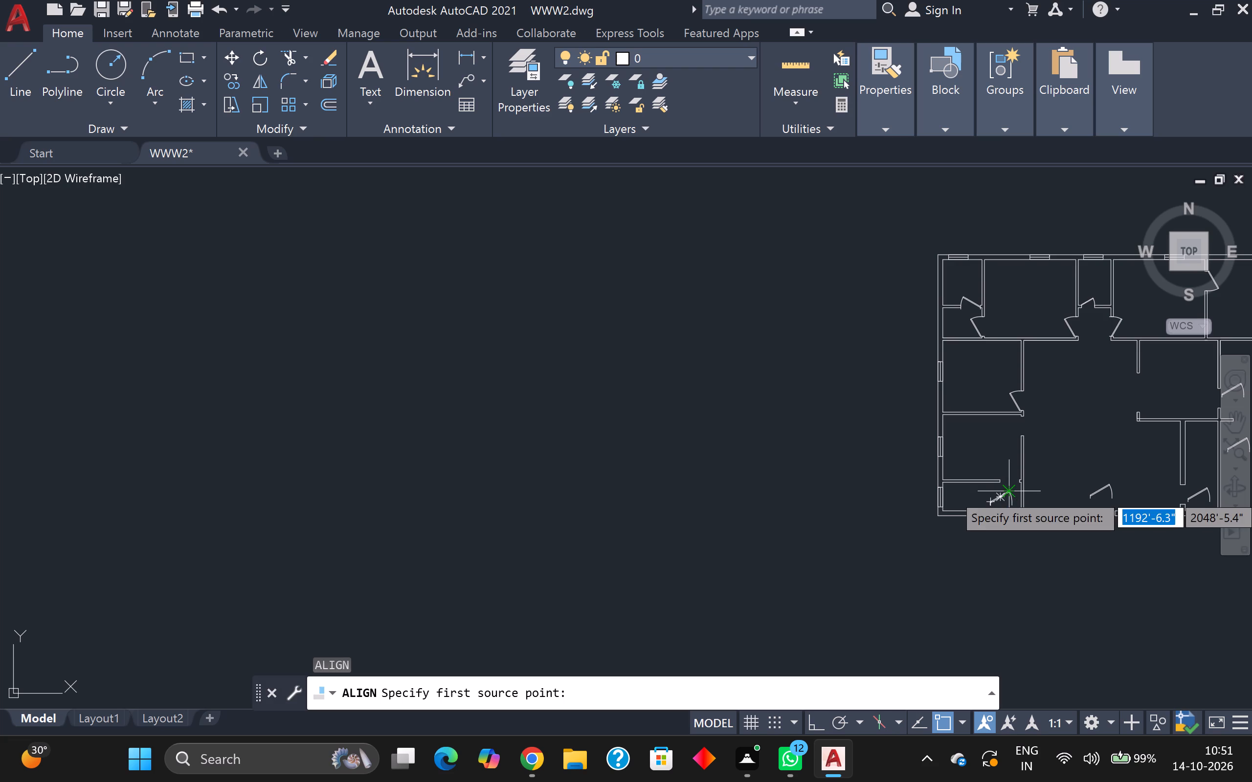
pyautogui.scroll(1, 980, 429)
pyautogui.scroll(2, 987, 565)
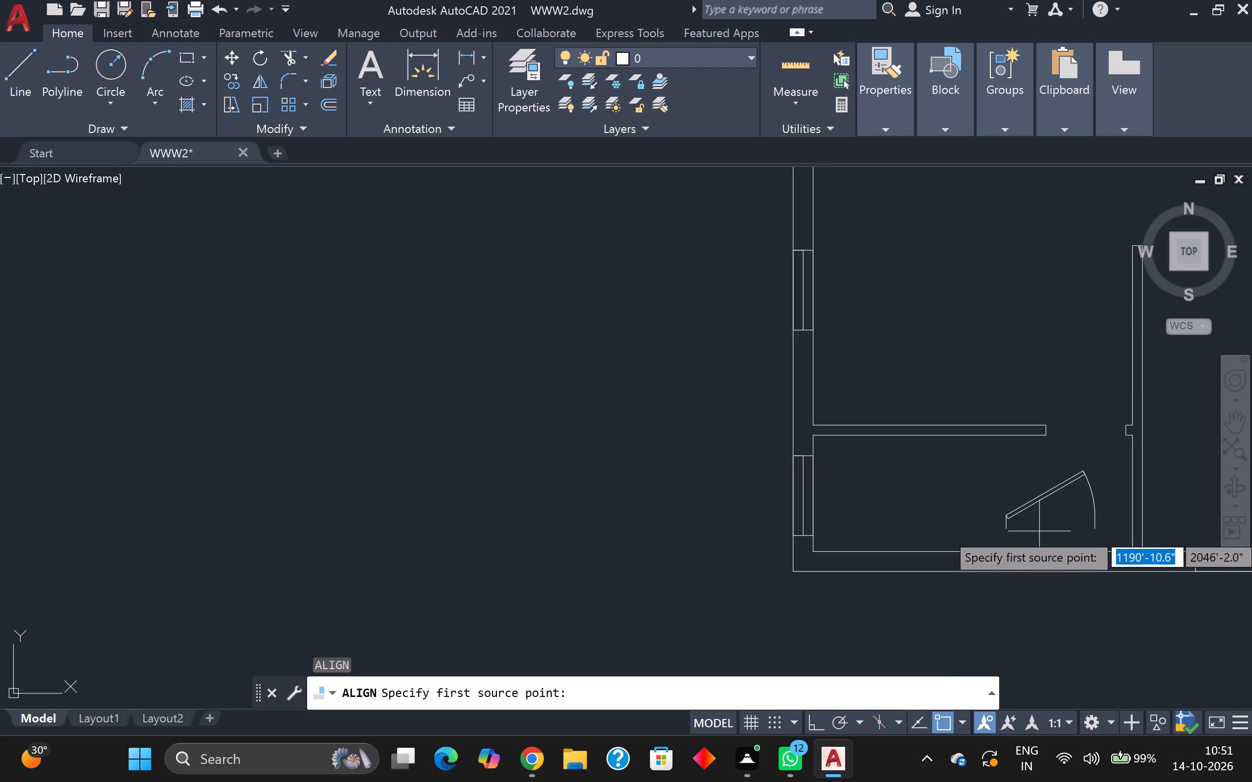
pyautogui.click(1010, 529)
pyautogui.scroll(1, 1124, 432)
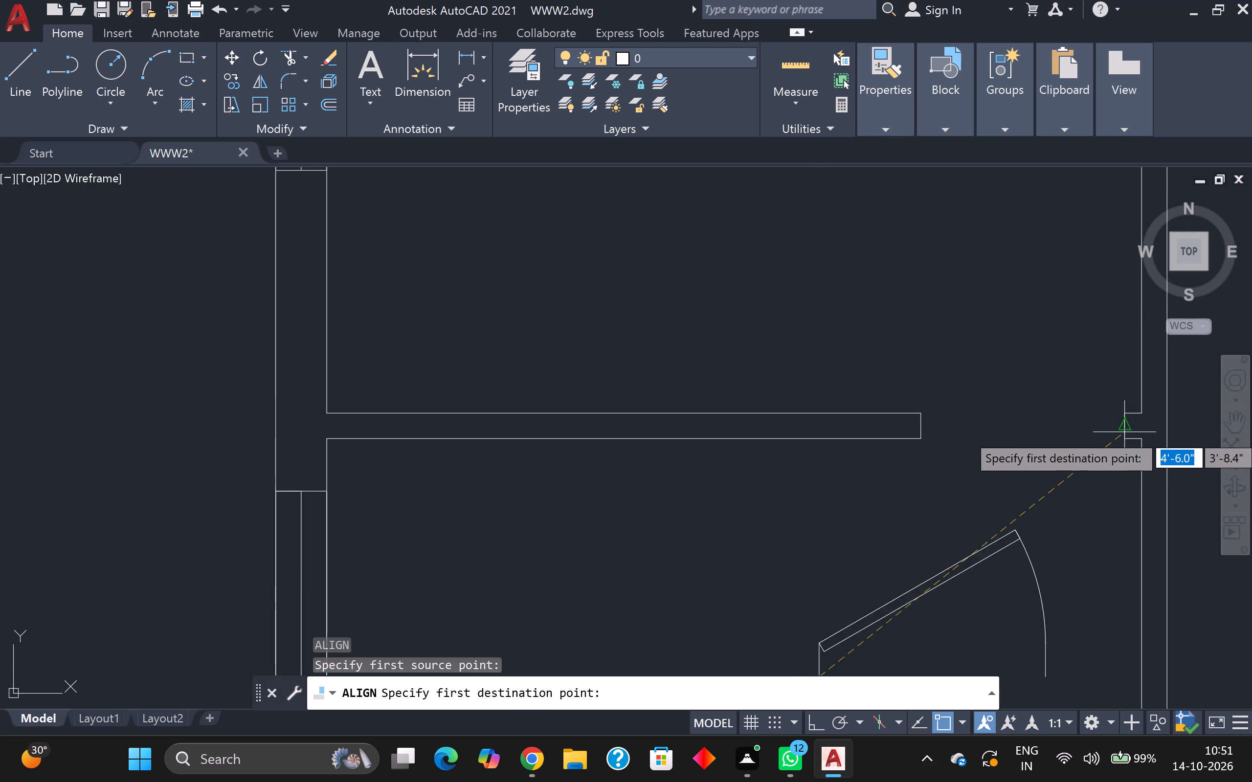
pyautogui.scroll(2, 1124, 432)
pyautogui.click(1124, 422)
pyautogui.scroll(-4, 1121, 467)
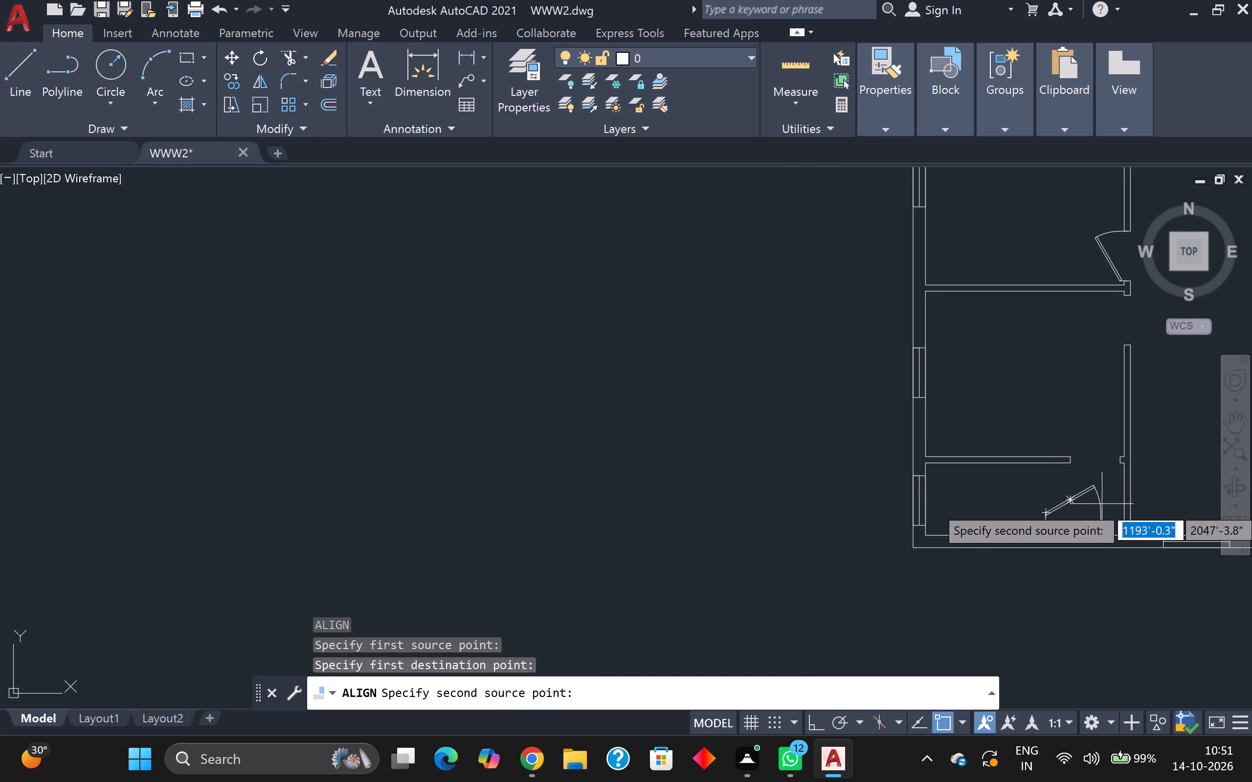
pyautogui.click(1100, 521)
pyautogui.scroll(4, 1078, 453)
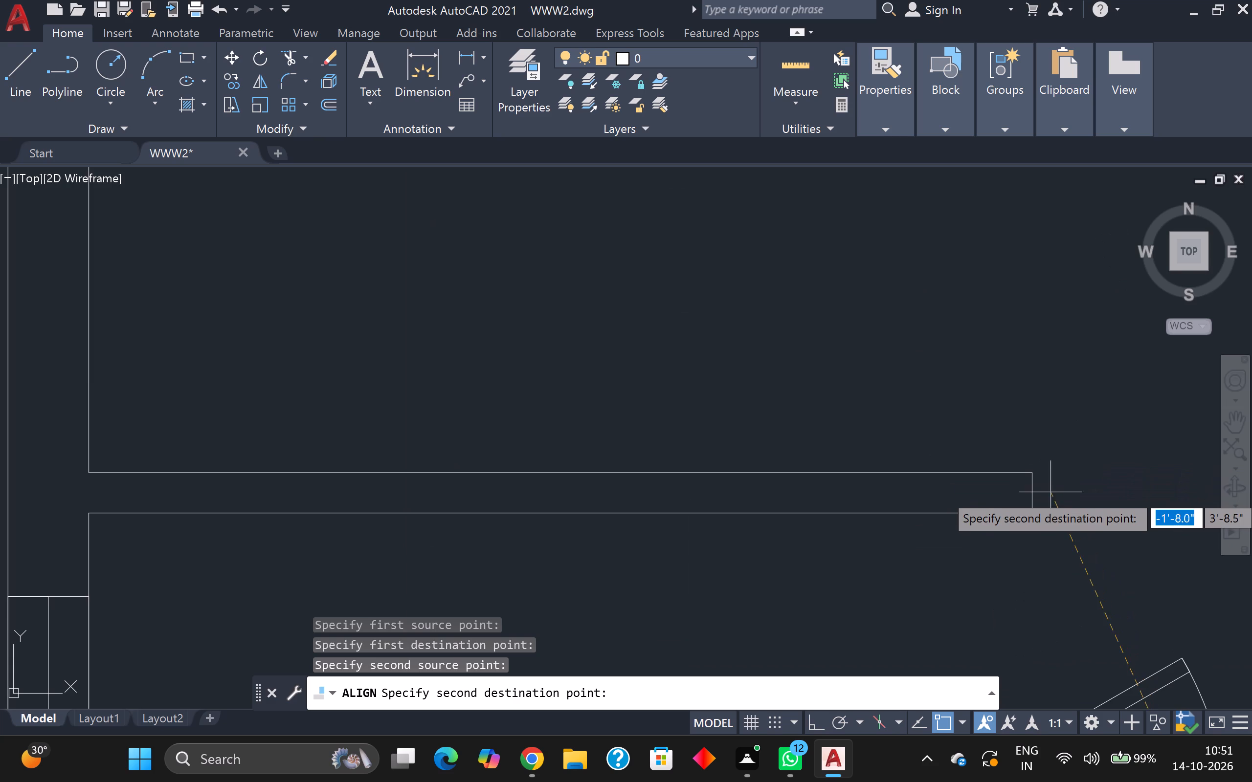
pyautogui.click(1028, 493)
pyautogui.scroll(-4, 1027, 490)
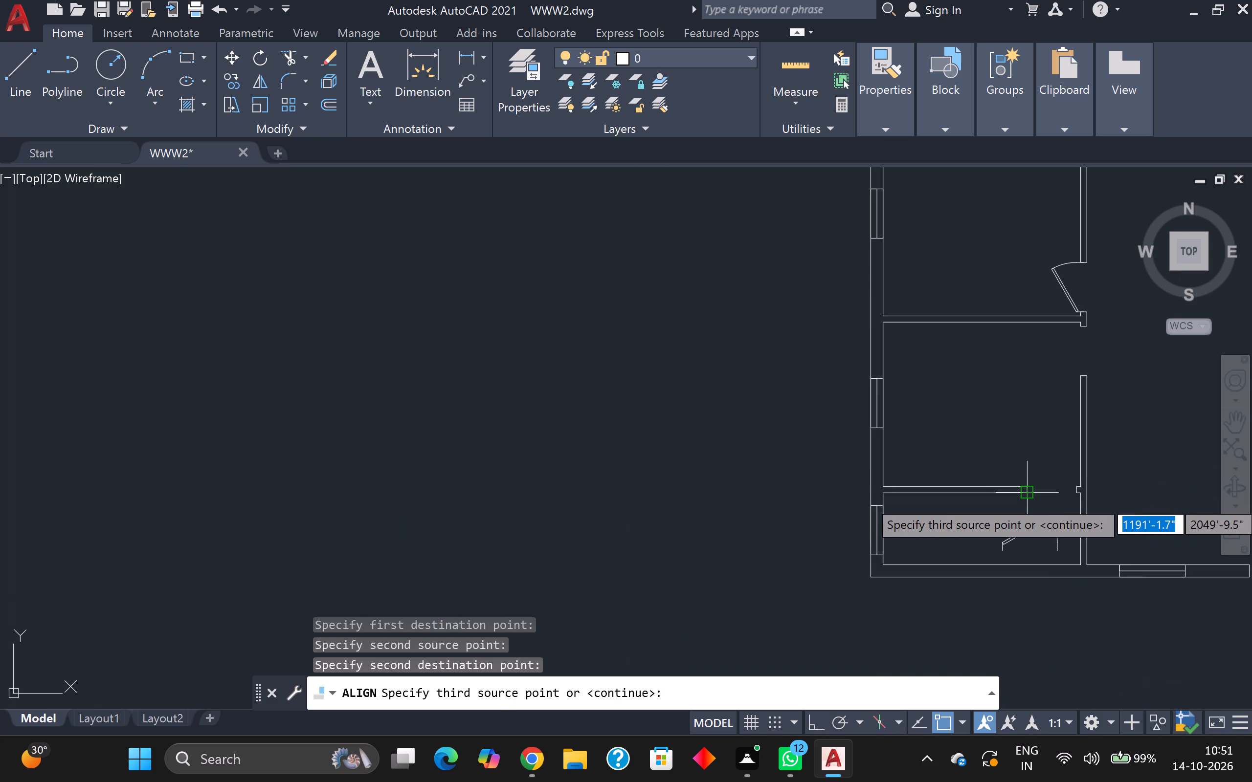
pyautogui.press('Return')
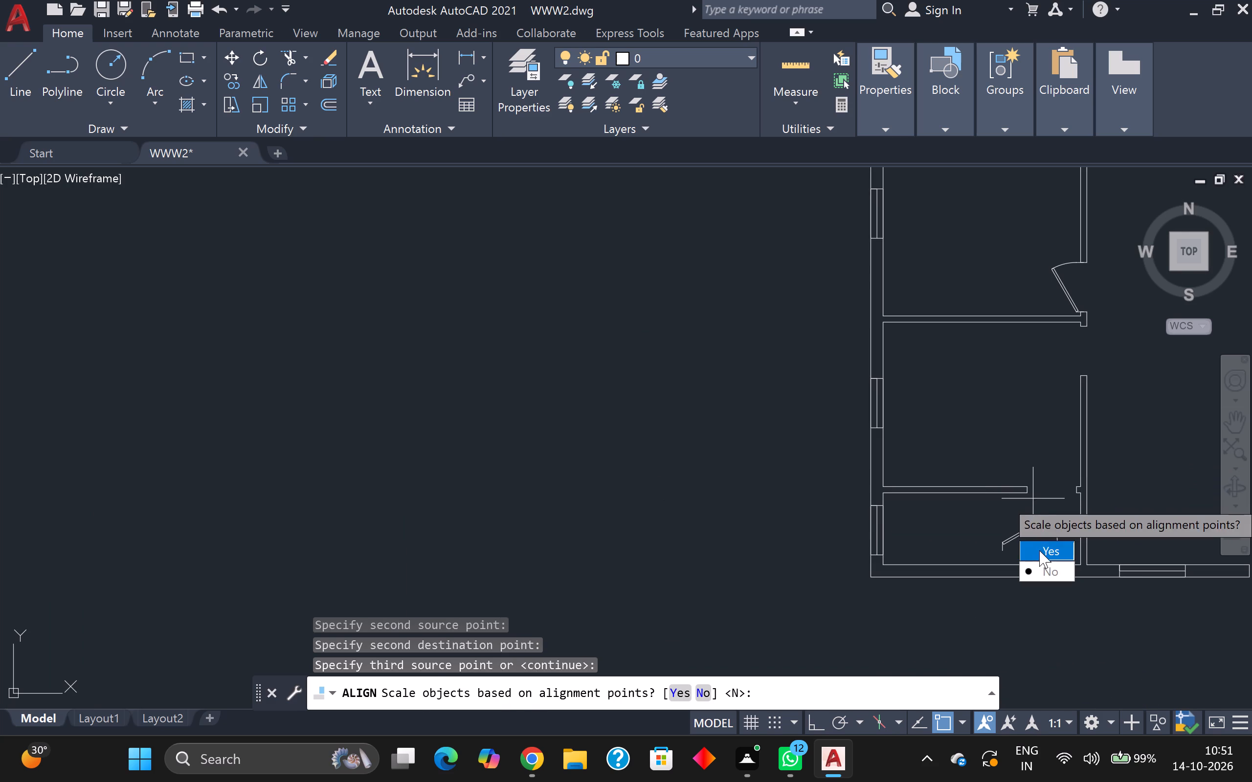
pyautogui.moveTo(1039, 550); pyautogui.dragTo(1033, 499)
pyautogui.scroll(-2, 1063, 413)
pyautogui.moveTo(1108, 408); pyautogui.dragTo(1003, 400, button='middle')
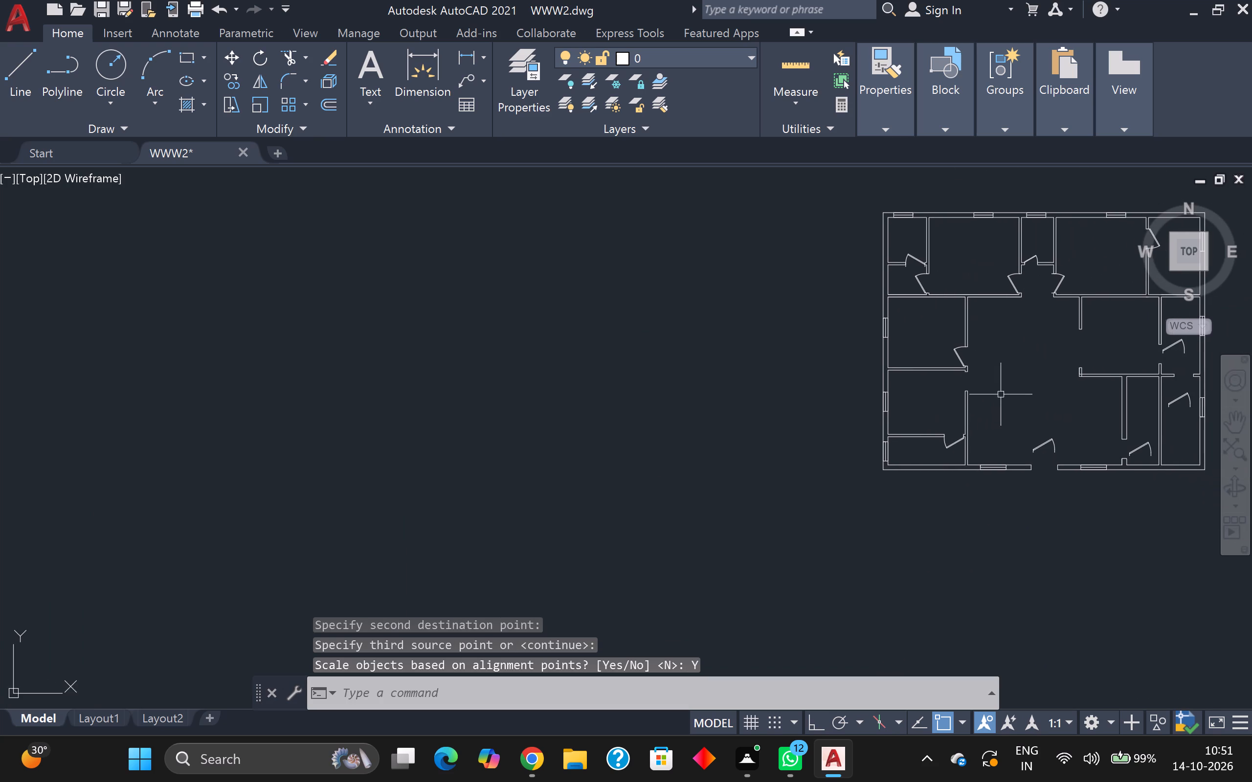
pyautogui.scroll(-1, 1041, 381)
pyautogui.scroll(2, 1132, 364)
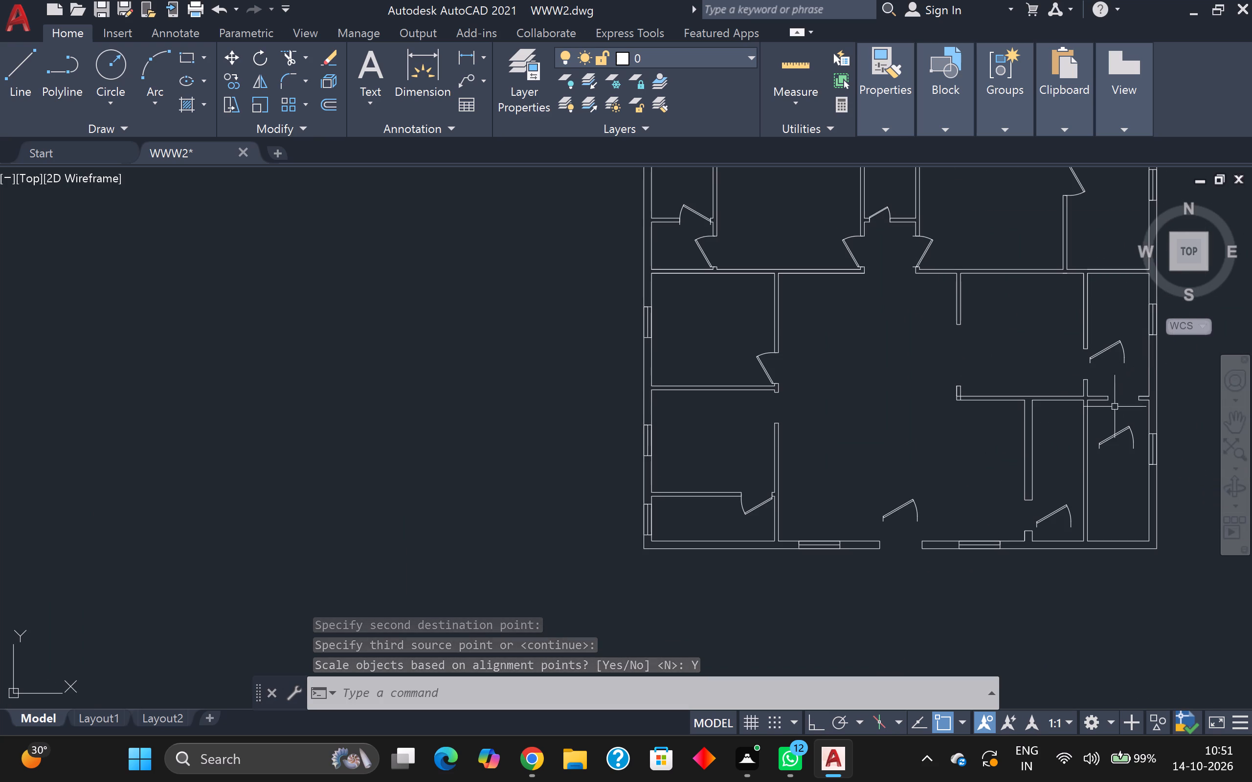
# Align the lower-right corner room's door to the jamb midpoints of its top wall opening, hinged at the east jamb, scaling it to fit.
pyautogui.click(1118, 436)
pyautogui.write('al')
pyautogui.press('Return')
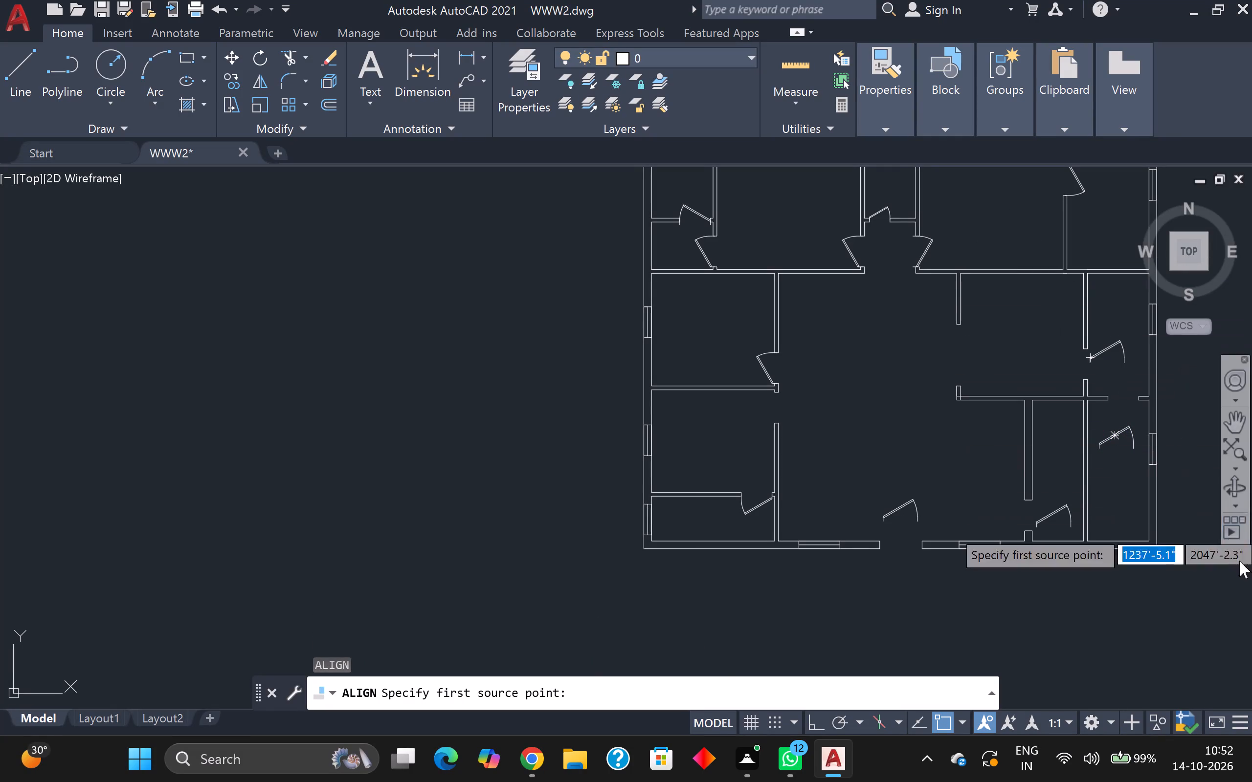
pyautogui.scroll(2, 1174, 458)
pyautogui.scroll(1, 1106, 447)
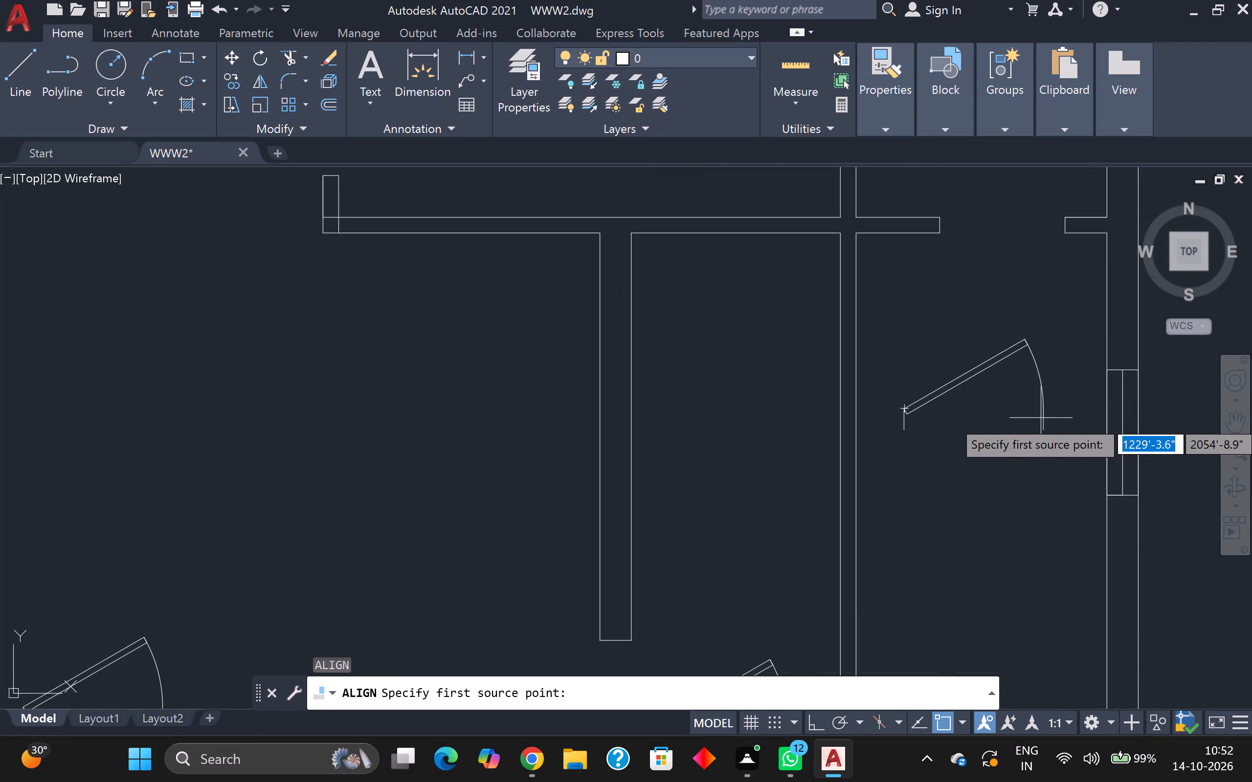
pyautogui.click(902, 430)
pyautogui.click(1063, 225)
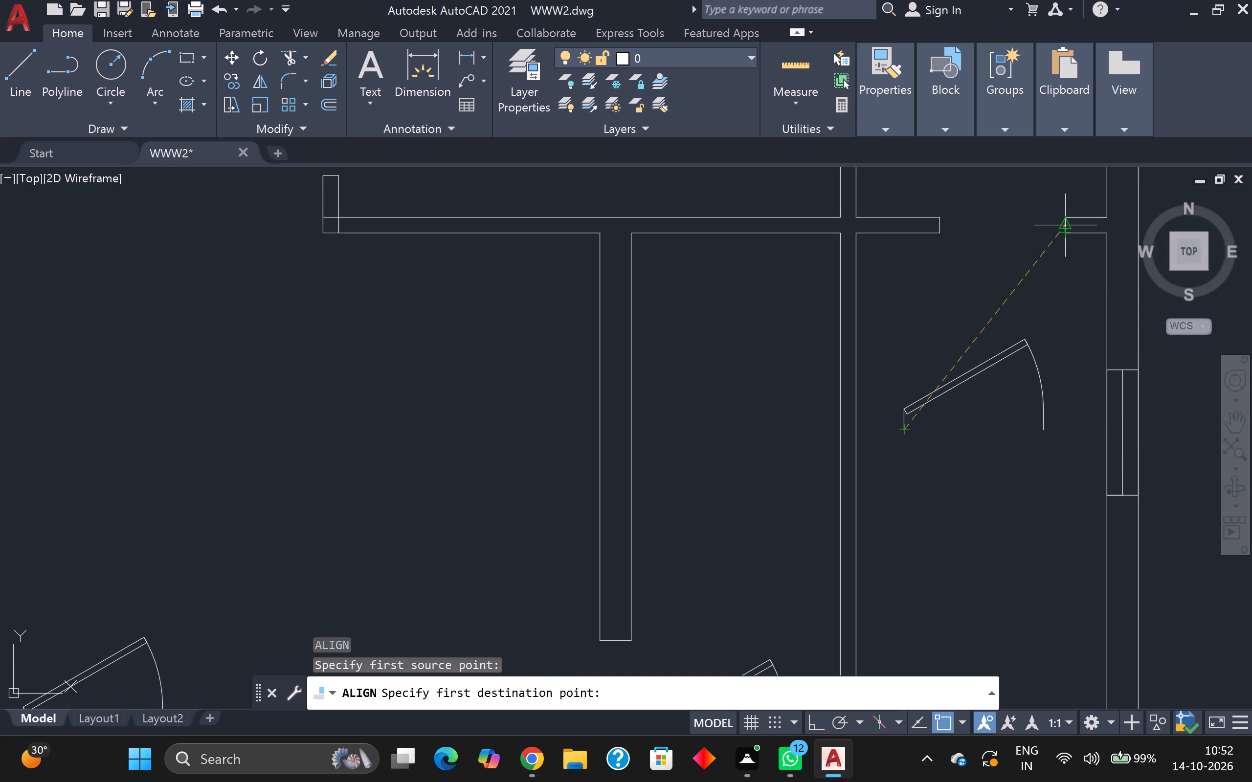
pyautogui.click(1043, 428)
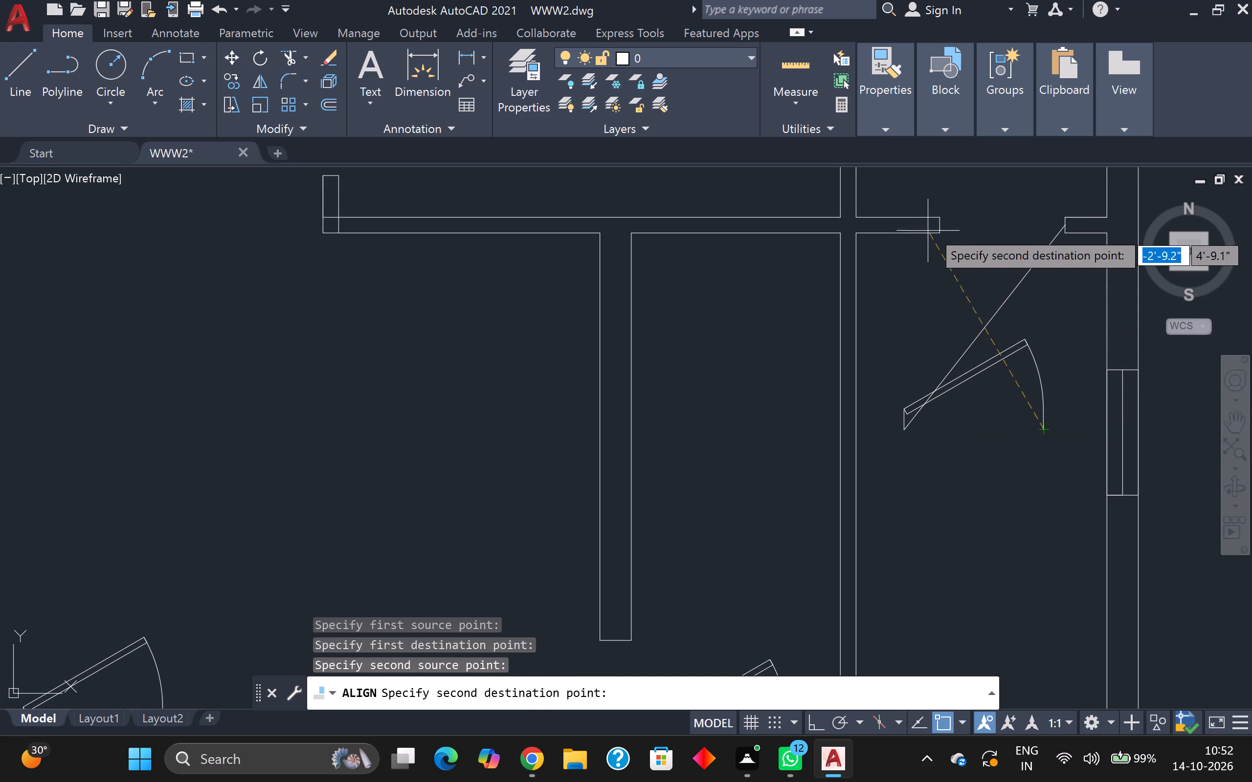
pyautogui.click(938, 226)
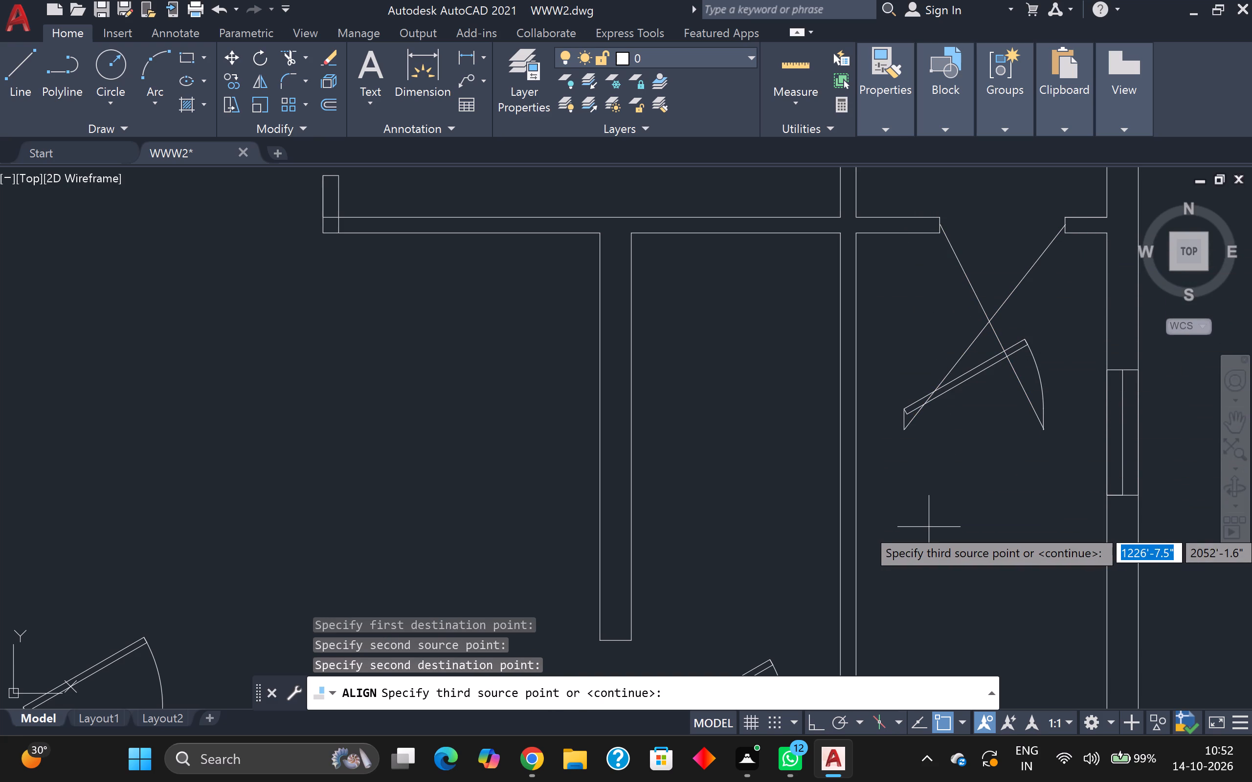
pyautogui.press('Return')
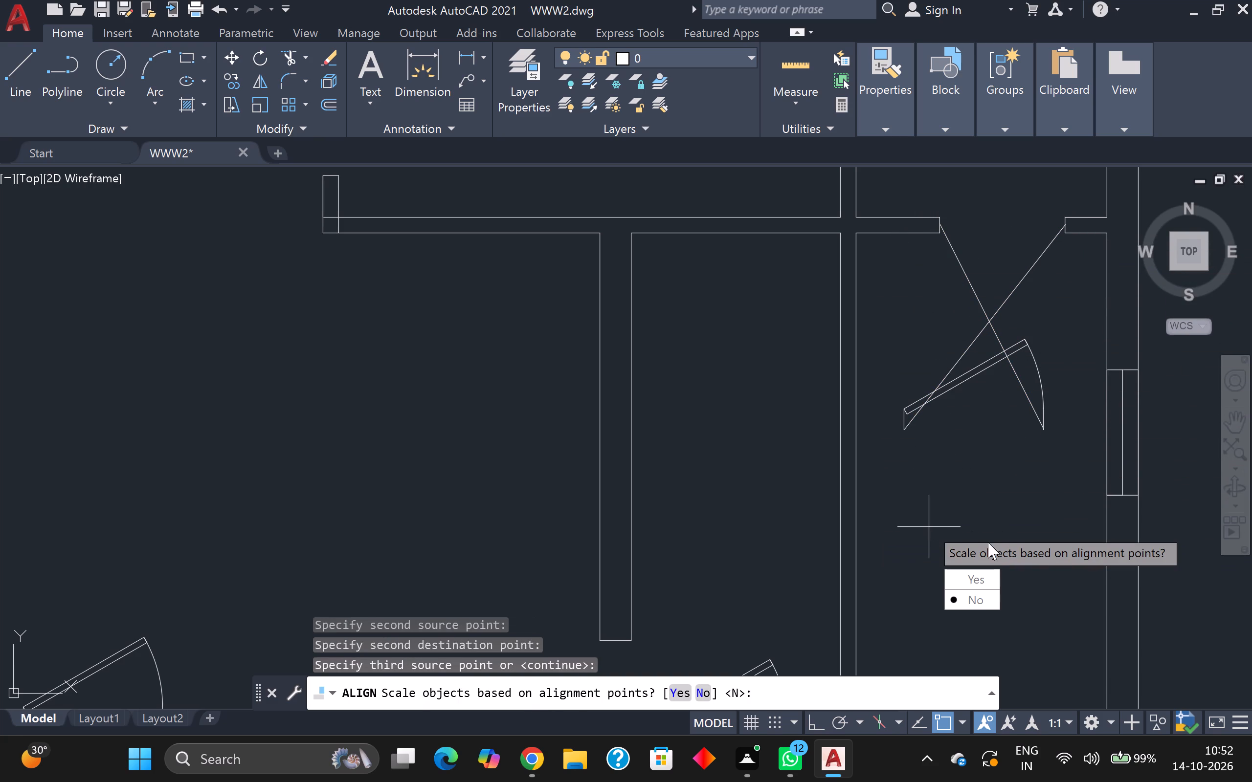
pyautogui.click(987, 568)
pyautogui.moveTo(1047, 617); pyautogui.dragTo(987, 568)
# Align the narrow lower room's door to the jamb midpoints of its west wall opening, hinged at the upper jamb, scaling it to fit.
pyautogui.scroll(-3, 988, 560)
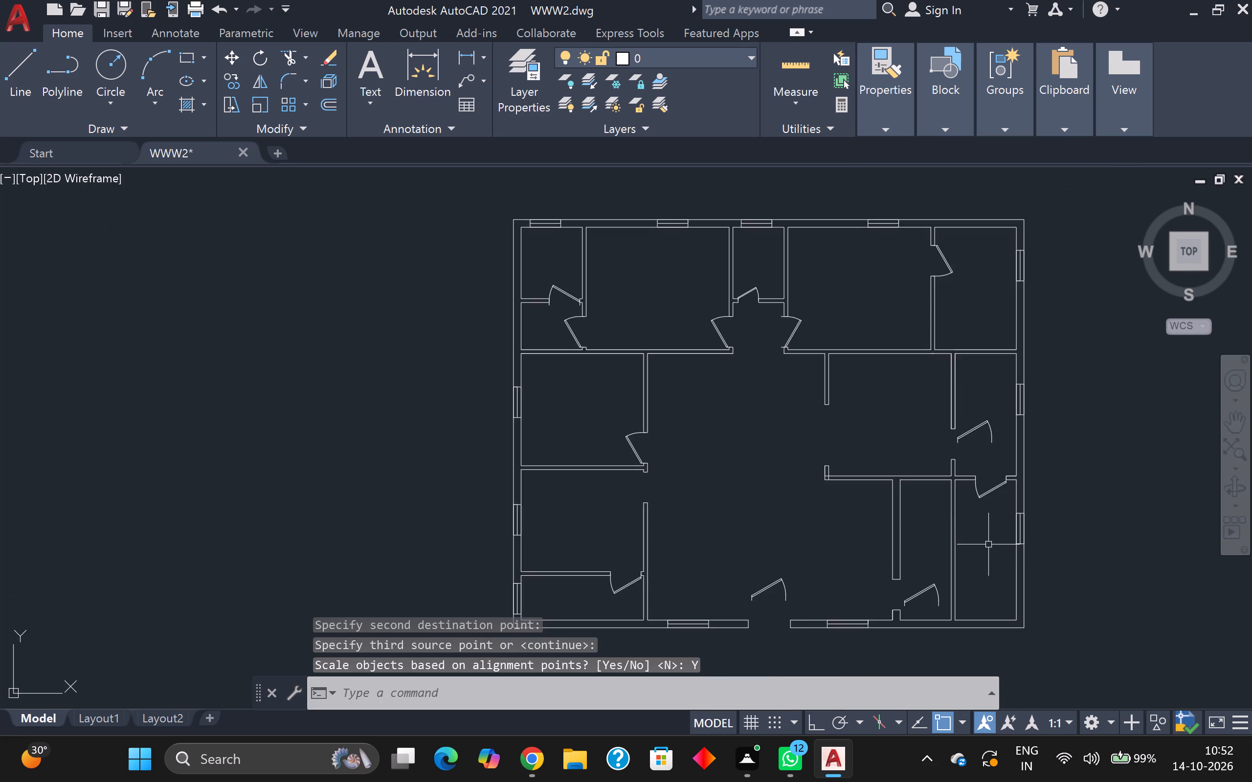
pyautogui.scroll(-2, 984, 513)
pyautogui.scroll(3, 986, 512)
pyautogui.moveTo(984, 522); pyautogui.dragTo(1013, 274, button='middle')
pyautogui.scroll(-1, 993, 350)
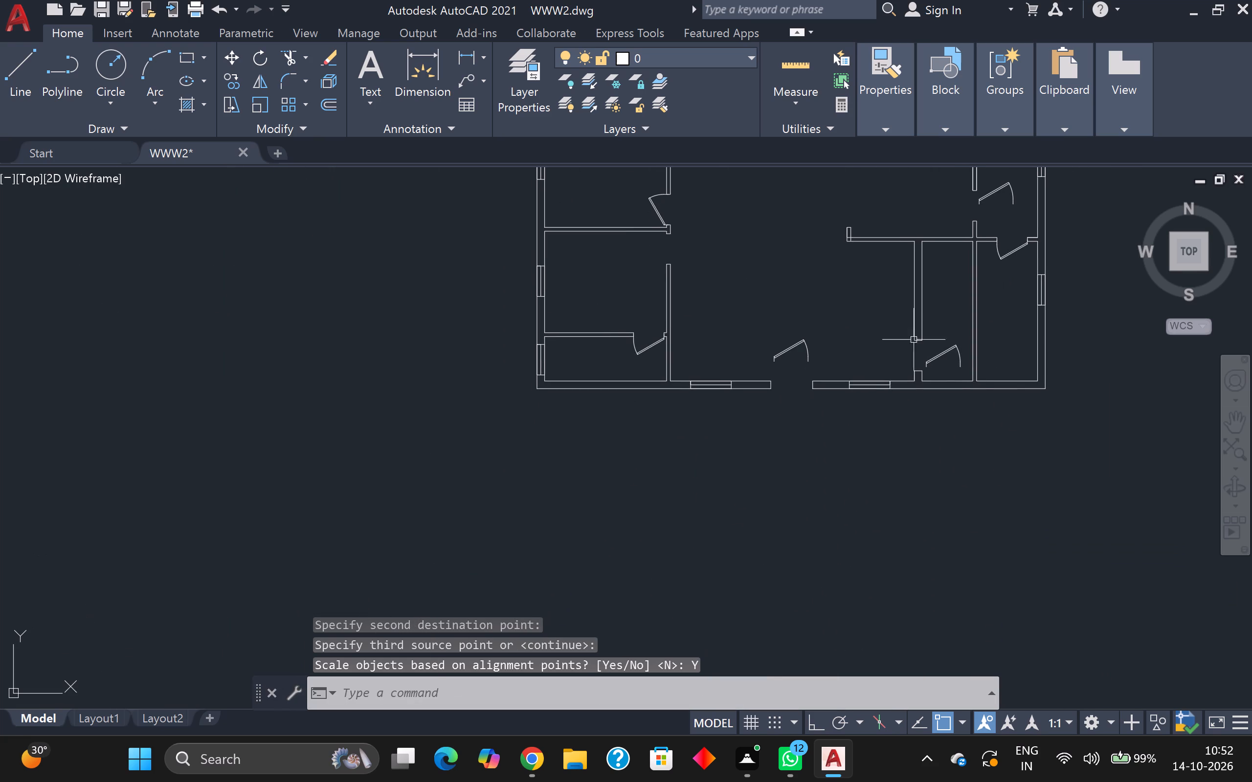
pyautogui.click(939, 355)
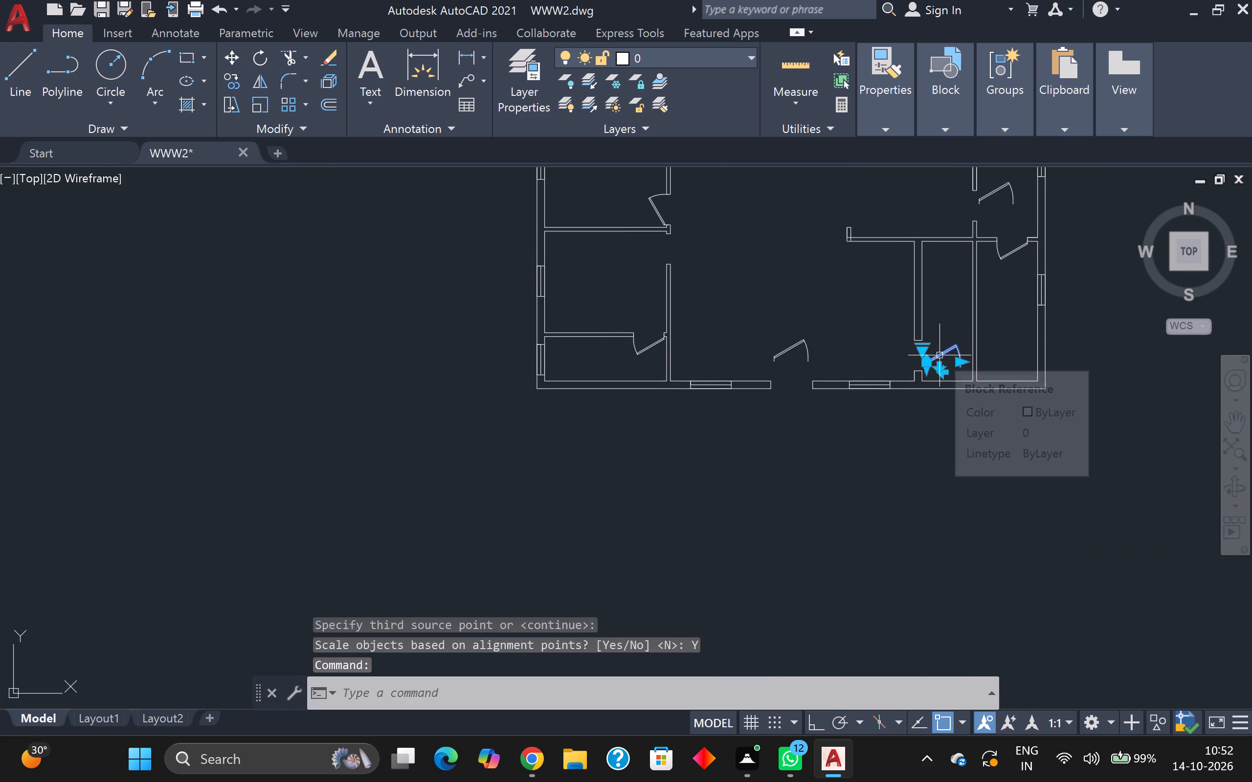
pyautogui.press('a')
pyautogui.press('l')
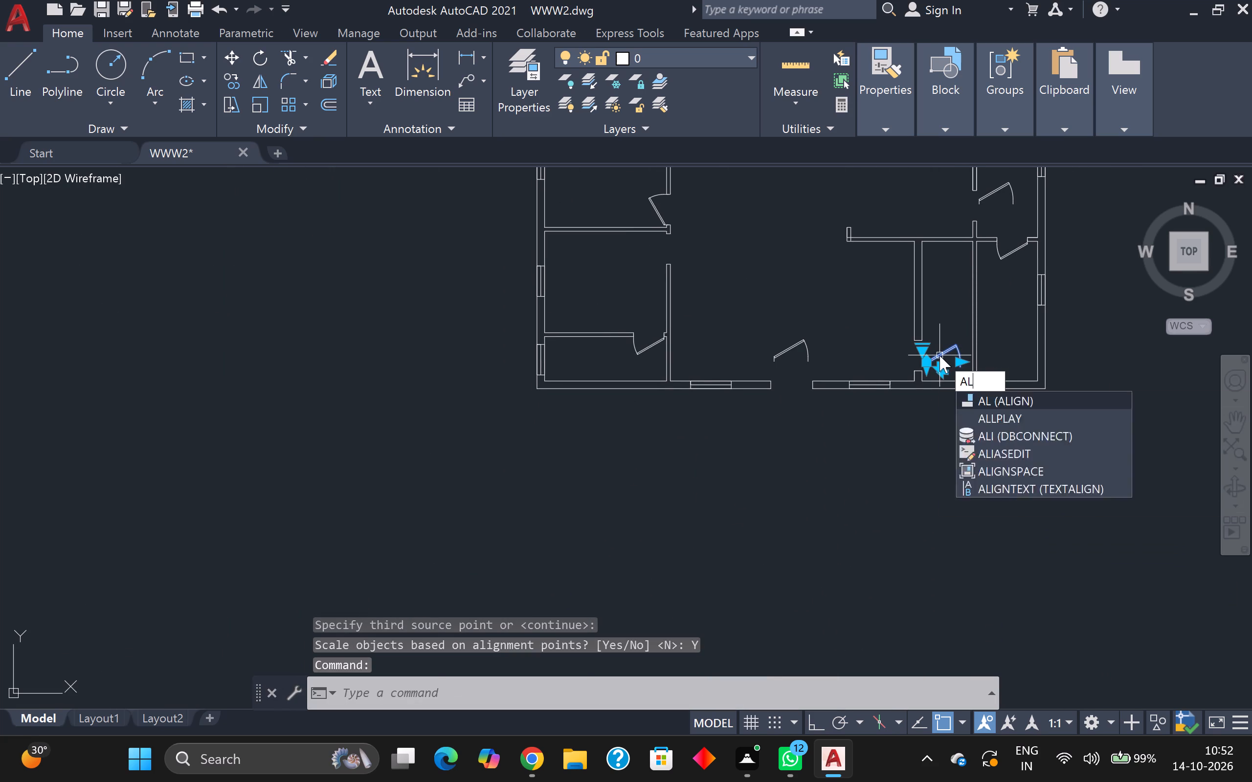
pyautogui.press('Return')
pyautogui.scroll(1, 940, 355)
pyautogui.scroll(-2, 940, 355)
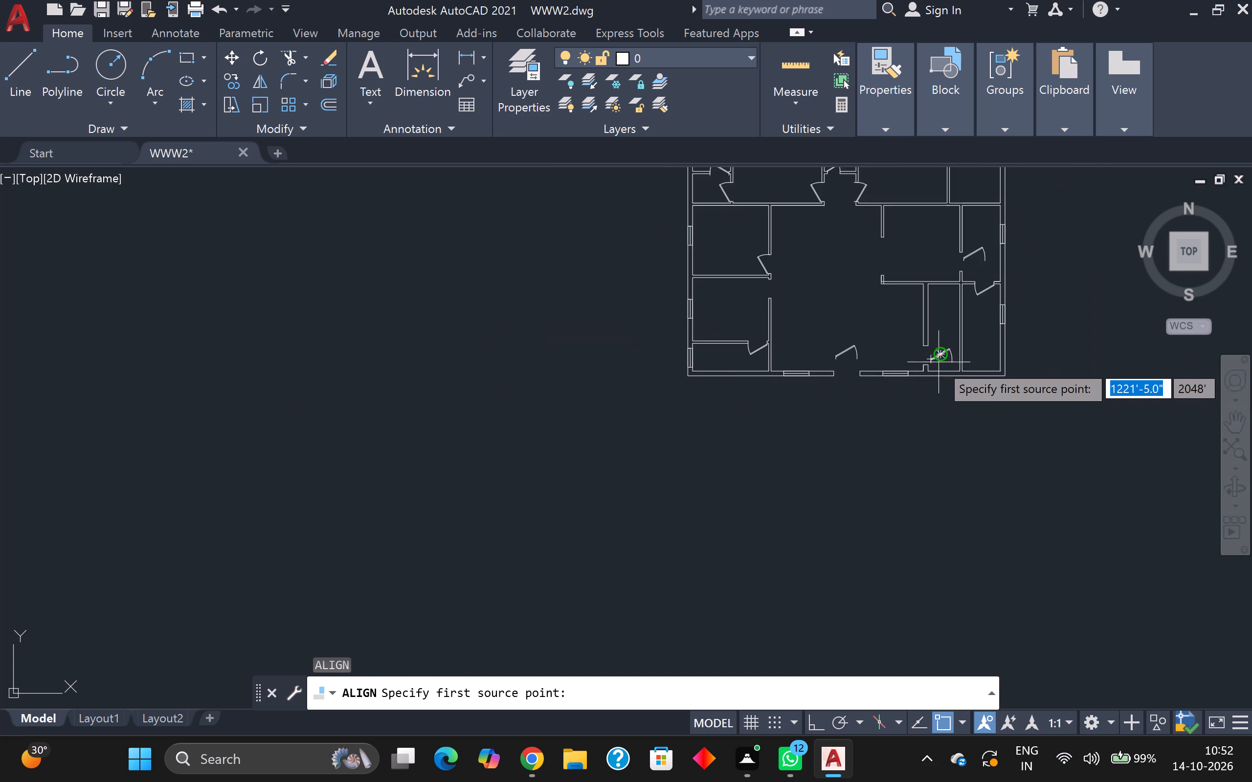
pyautogui.scroll(2, 939, 377)
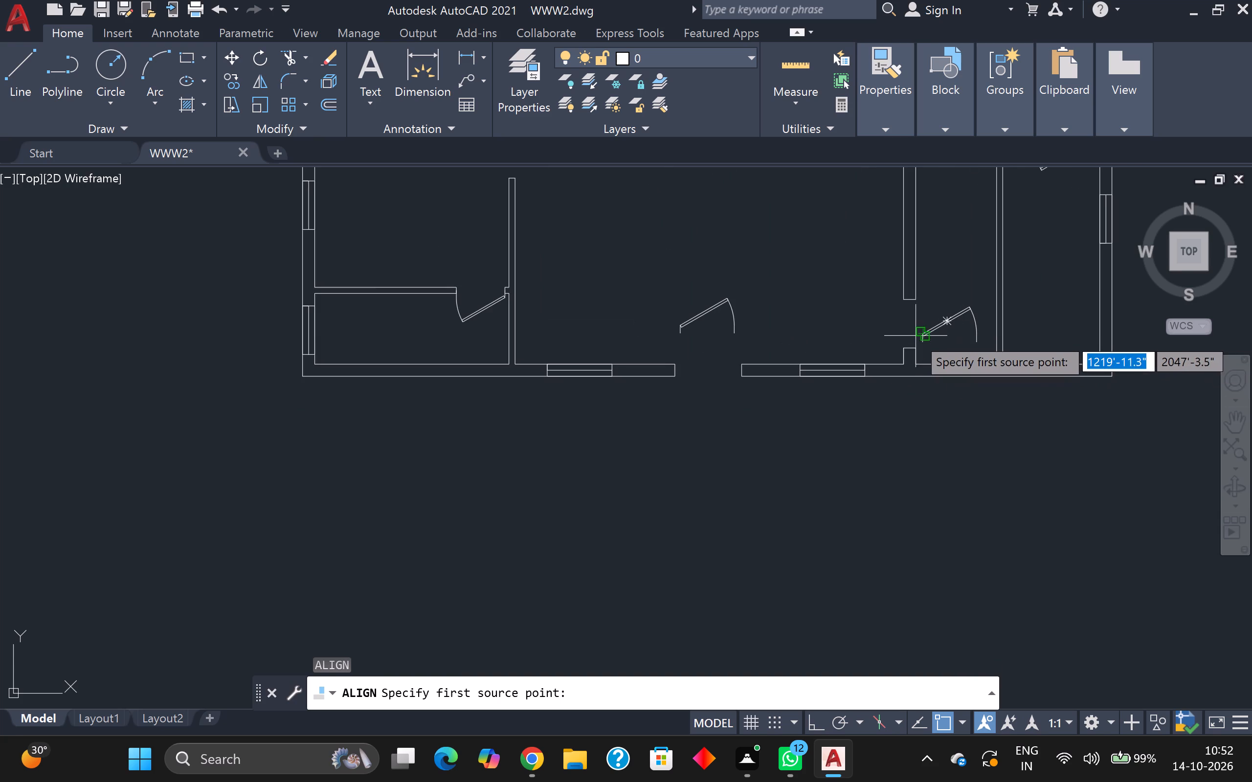
pyautogui.scroll(2, 916, 336)
pyautogui.click(926, 347)
pyautogui.click(892, 243)
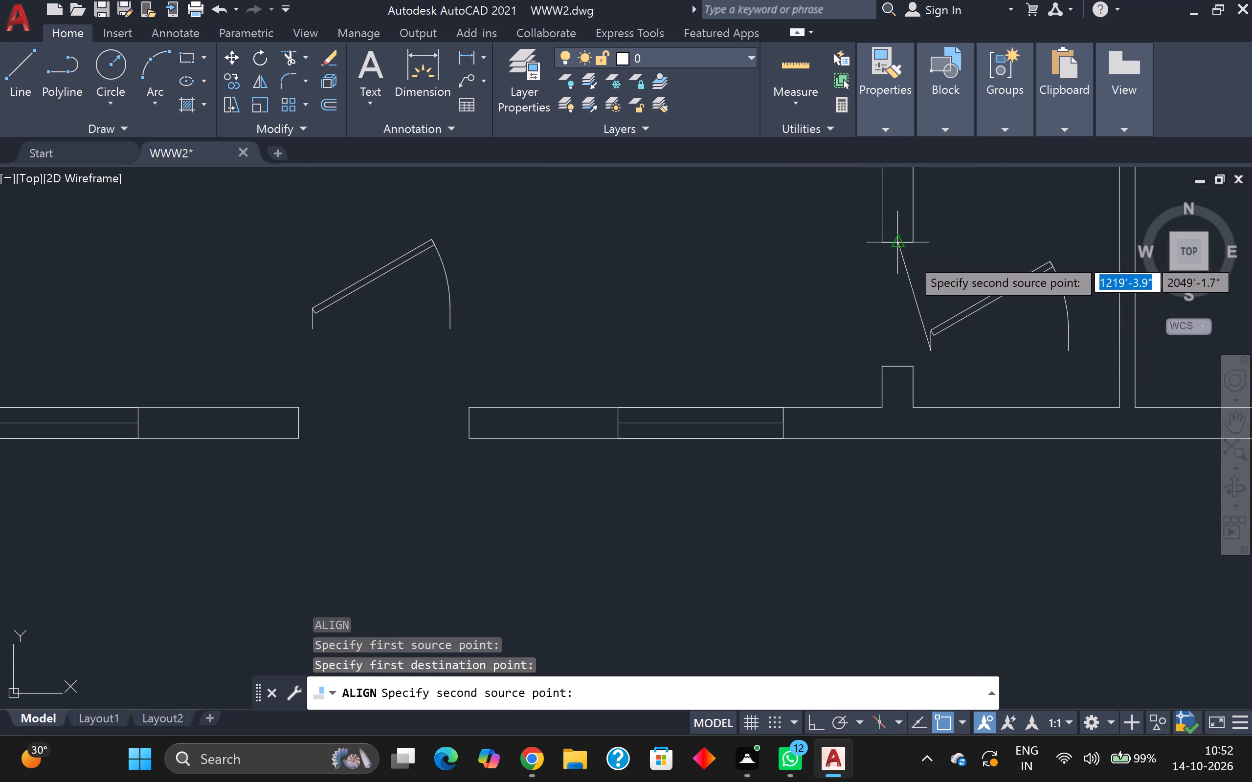
pyautogui.click(1072, 356)
pyautogui.click(904, 366)
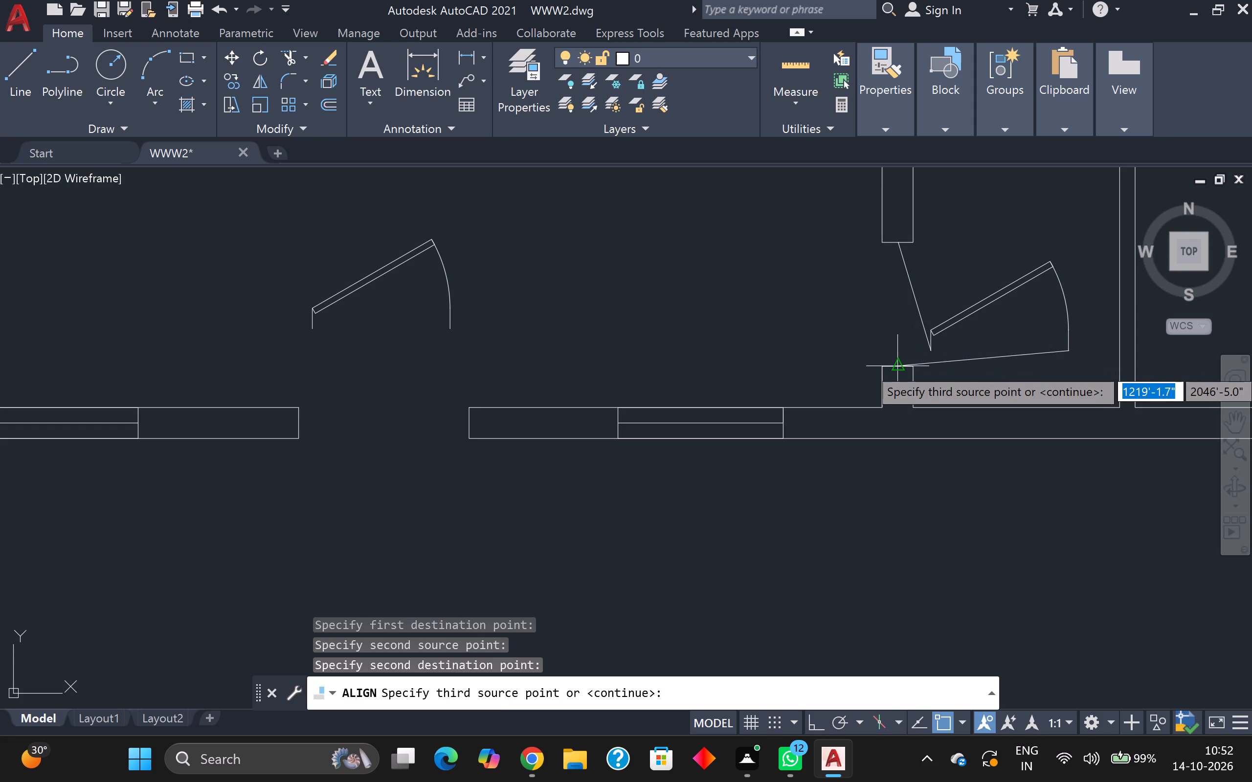
pyautogui.scroll(-1, 830, 322)
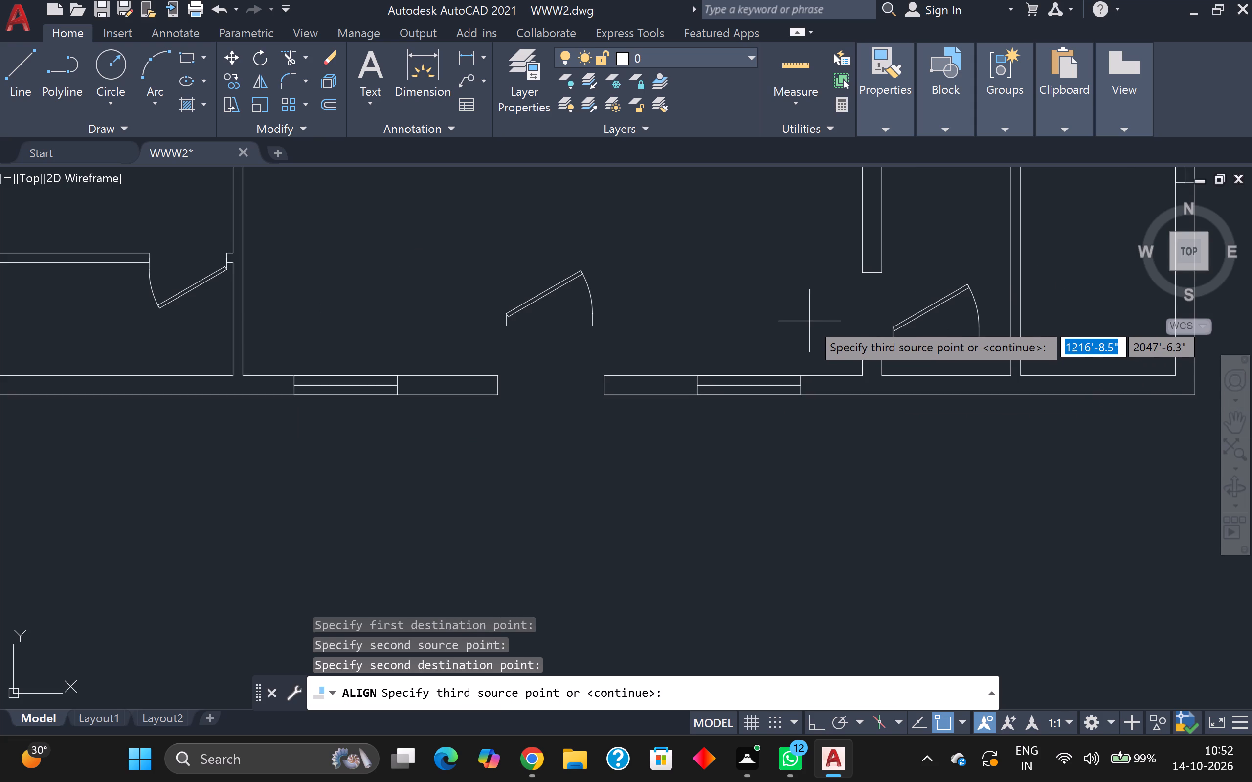
pyautogui.press('Return')
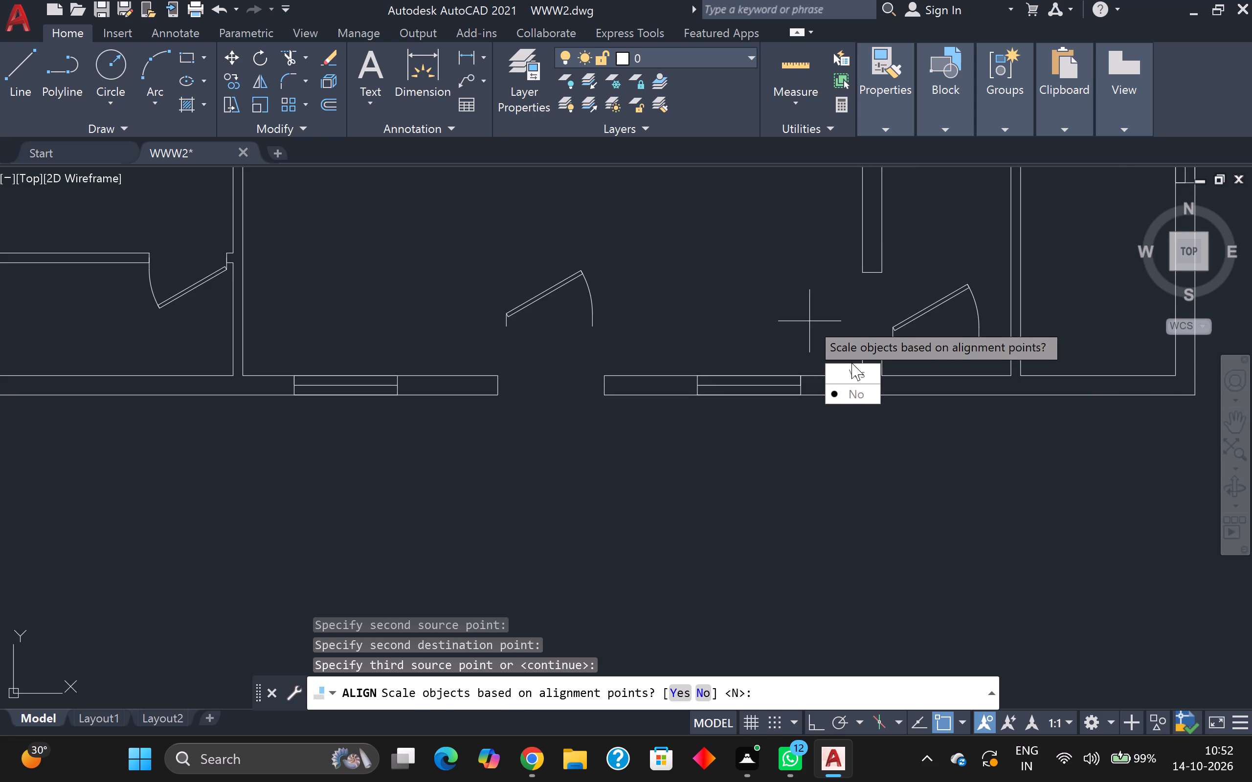
pyautogui.moveTo(856, 371); pyautogui.dragTo(809, 321)
# Flip the narrow lower room's door so it hinges at the lower jamb and still swings into that room.
pyautogui.scroll(-1, 809, 299)
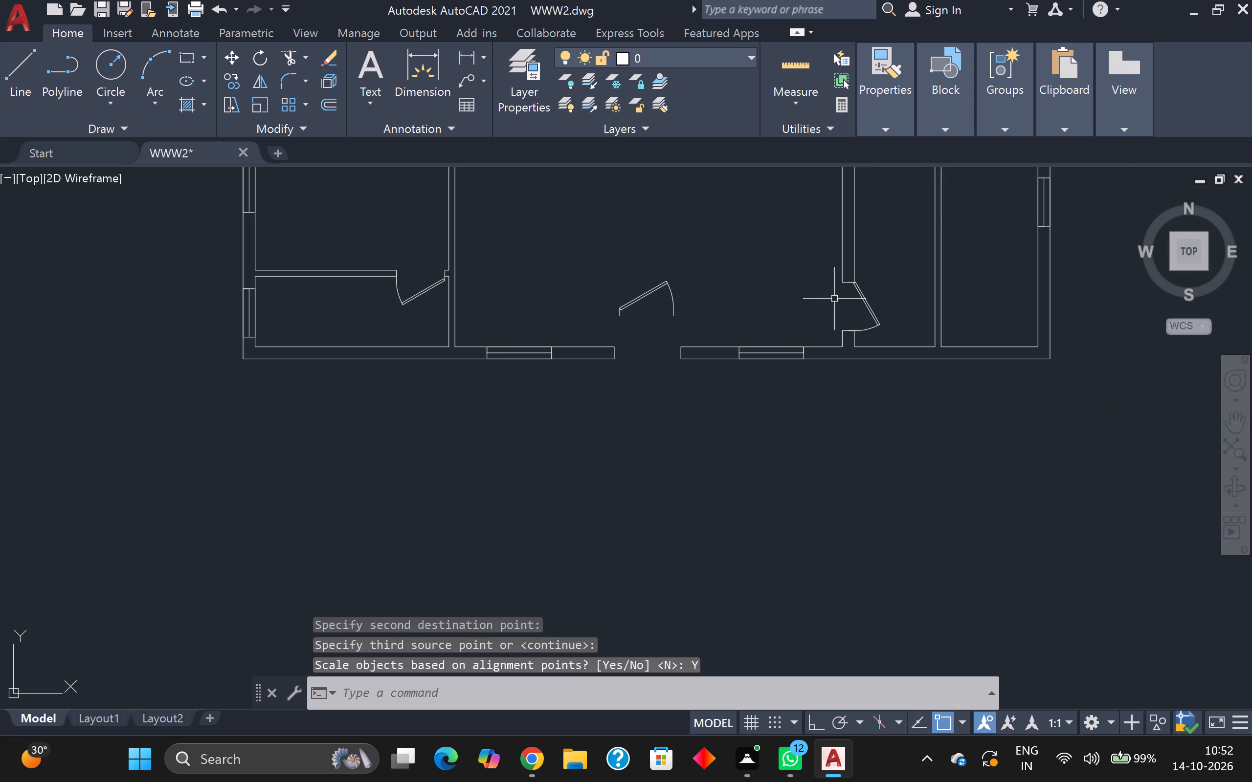
pyautogui.scroll(1, 867, 299)
pyautogui.click(863, 304)
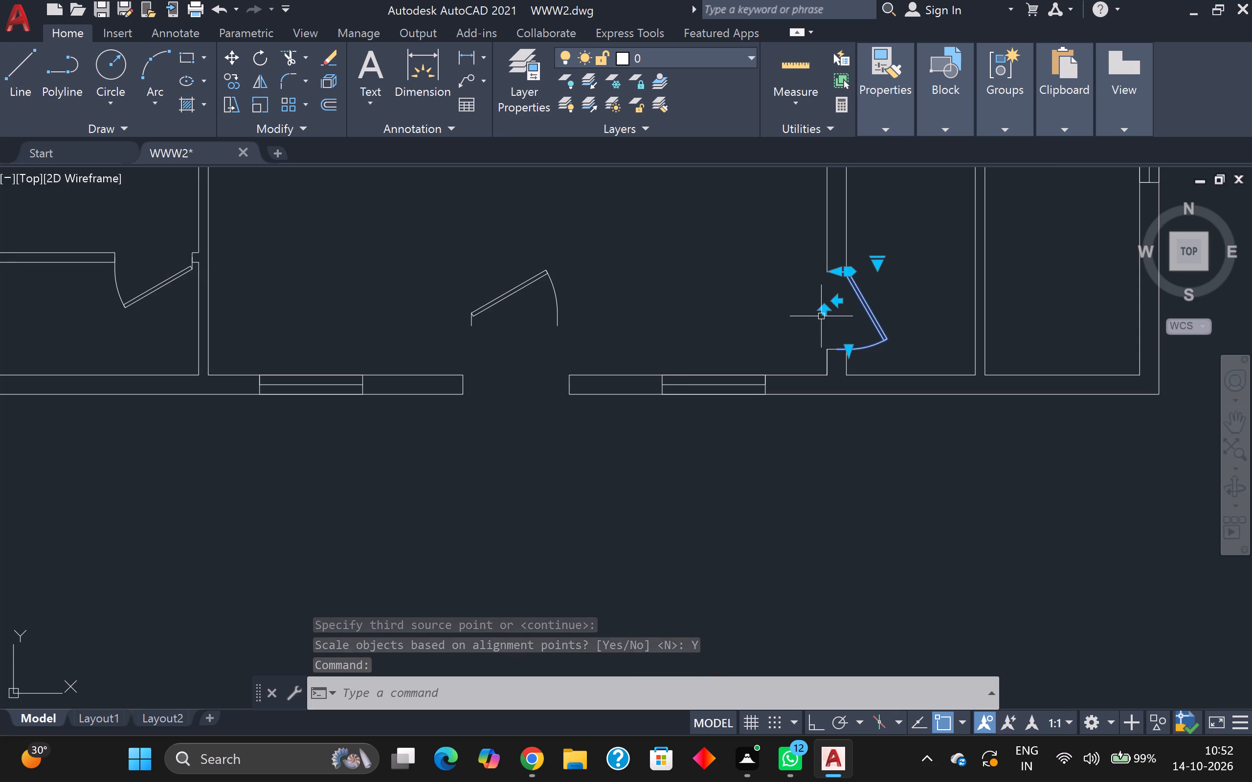
pyautogui.click(827, 313)
pyautogui.click(900, 328)
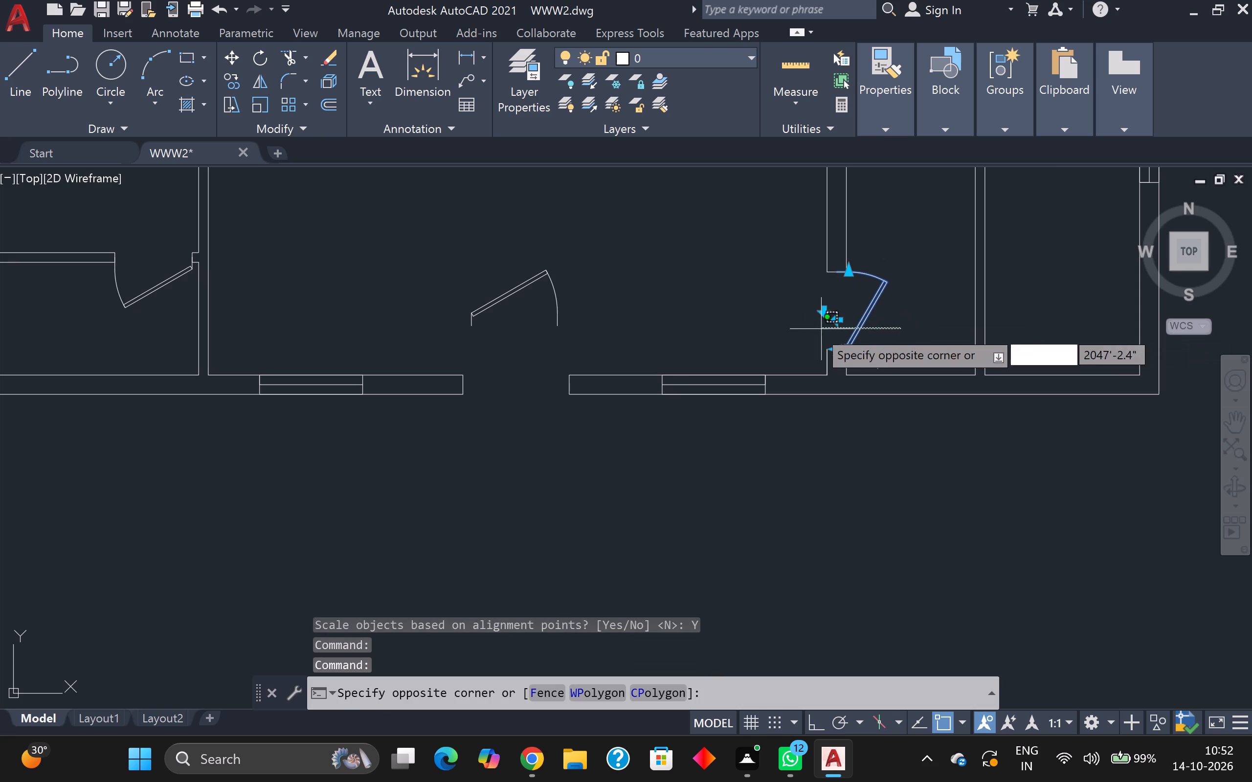
pyautogui.click(776, 335)
pyautogui.doubleClick(801, 317)
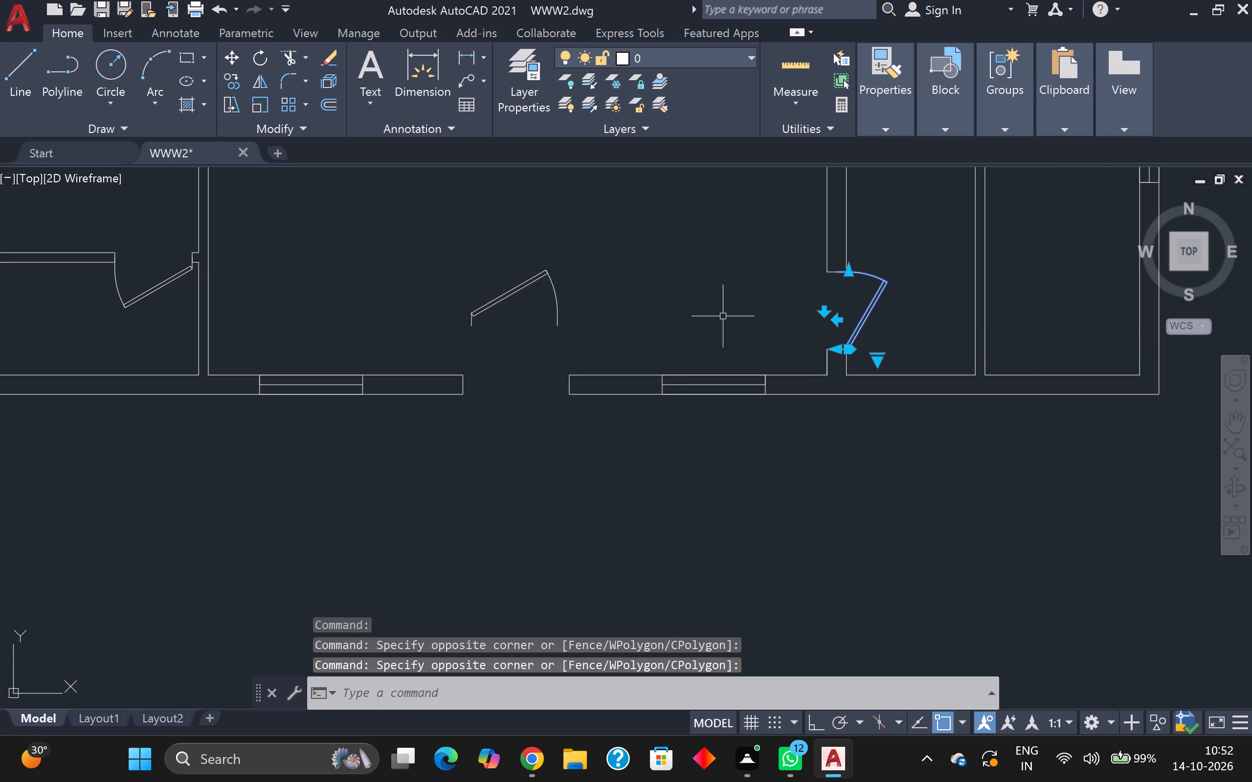
pyautogui.press('Escape')
# Align the main entrance door to the jamb midpoints of the bottom exterior wall opening, hinged at the west jamb, scaling it to fit.
pyautogui.scroll(-1, 701, 307)
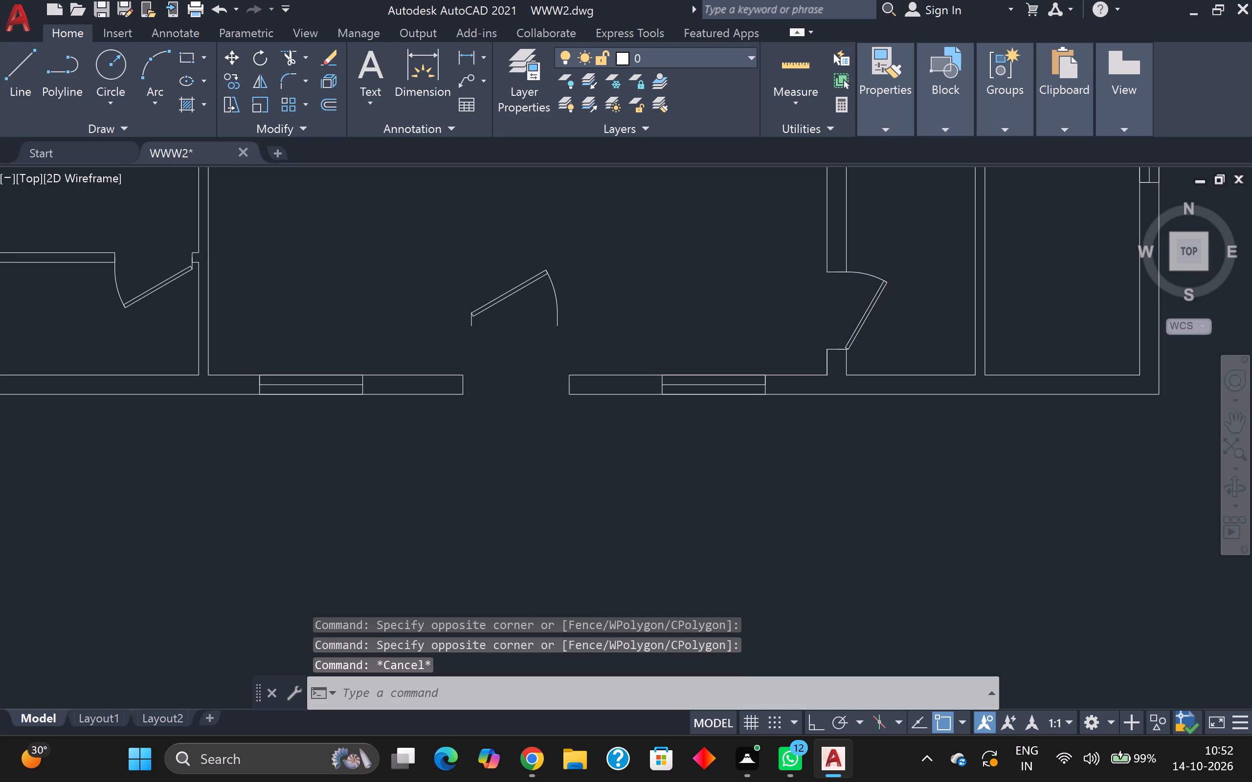
pyautogui.scroll(-2, 701, 307)
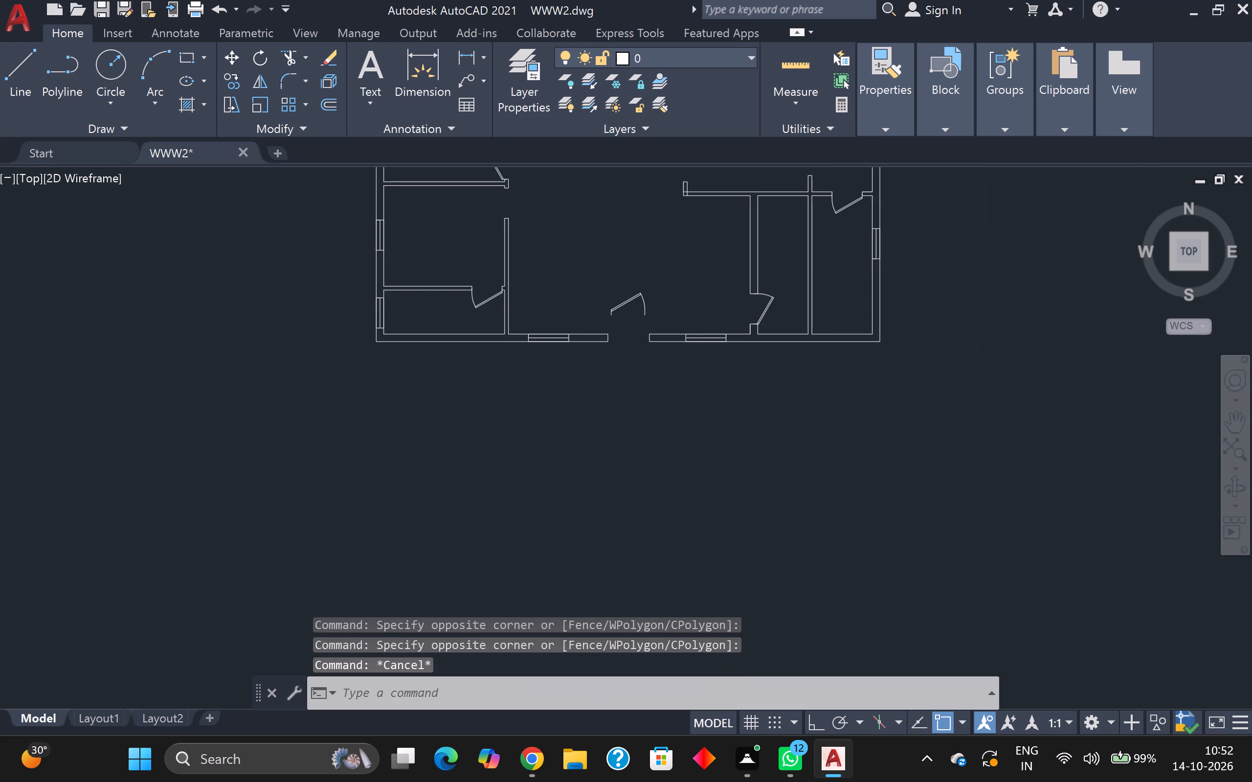
pyautogui.scroll(-2, 689, 314)
pyautogui.scroll(2, 671, 306)
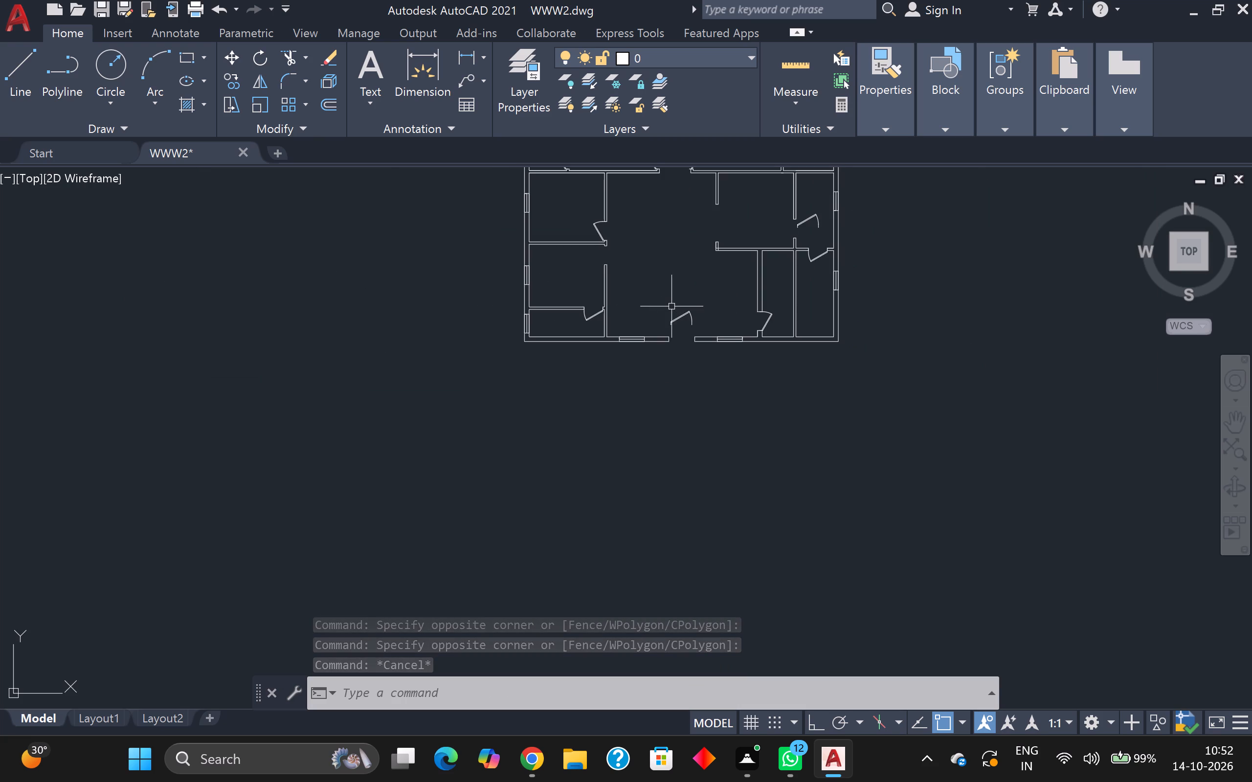
pyautogui.click(690, 315)
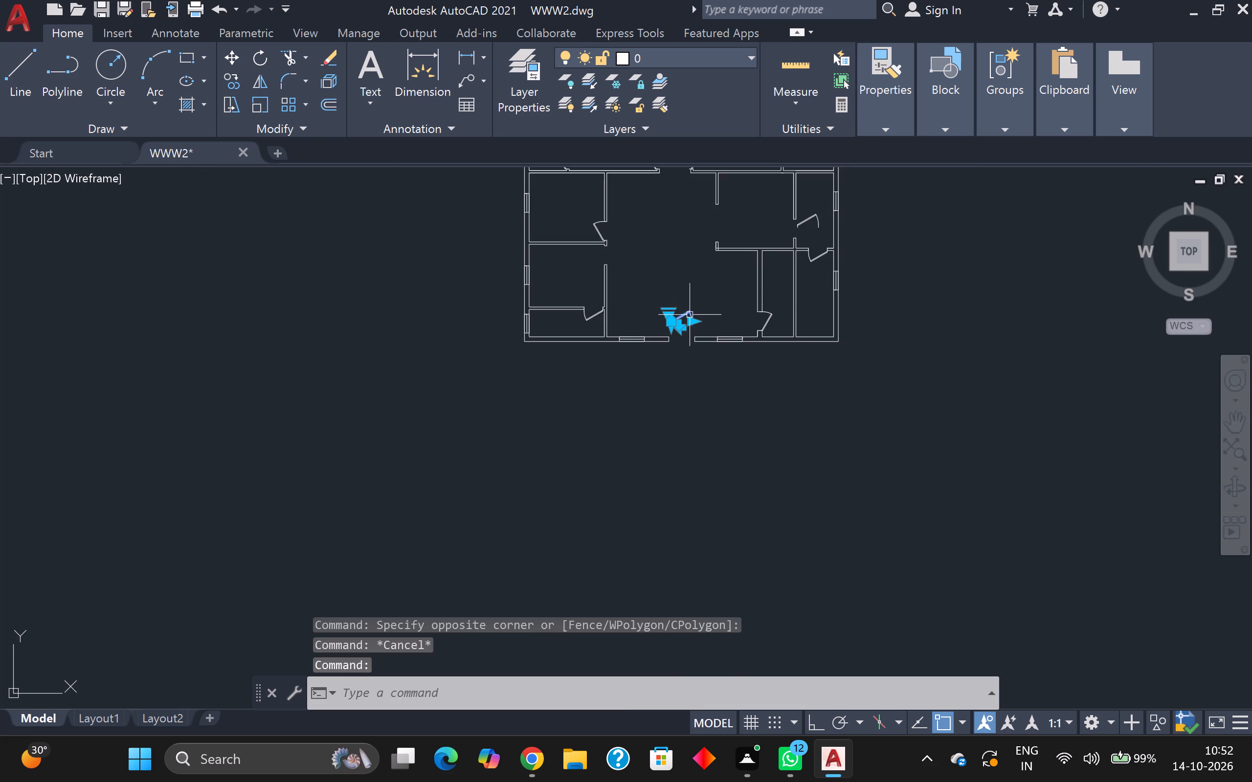
pyautogui.write('al')
pyautogui.press('Return')
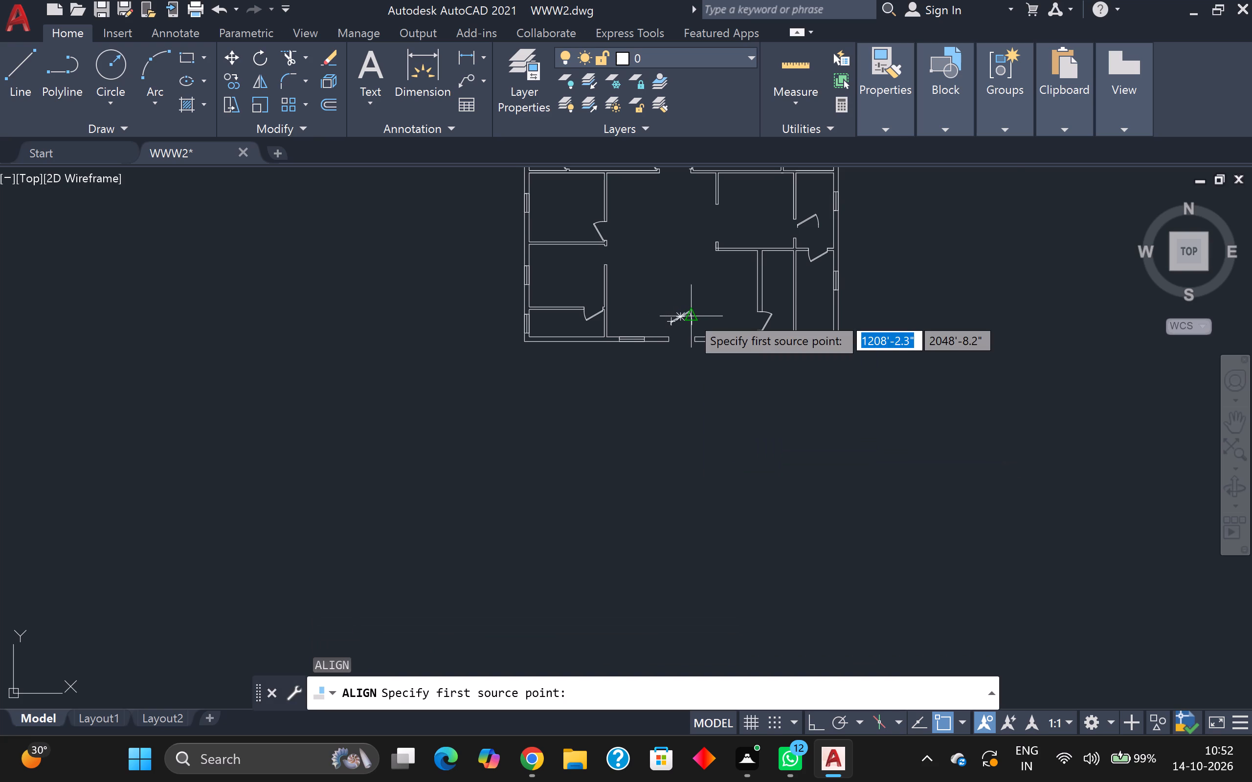
pyautogui.scroll(3, 690, 315)
pyautogui.scroll(2, 636, 338)
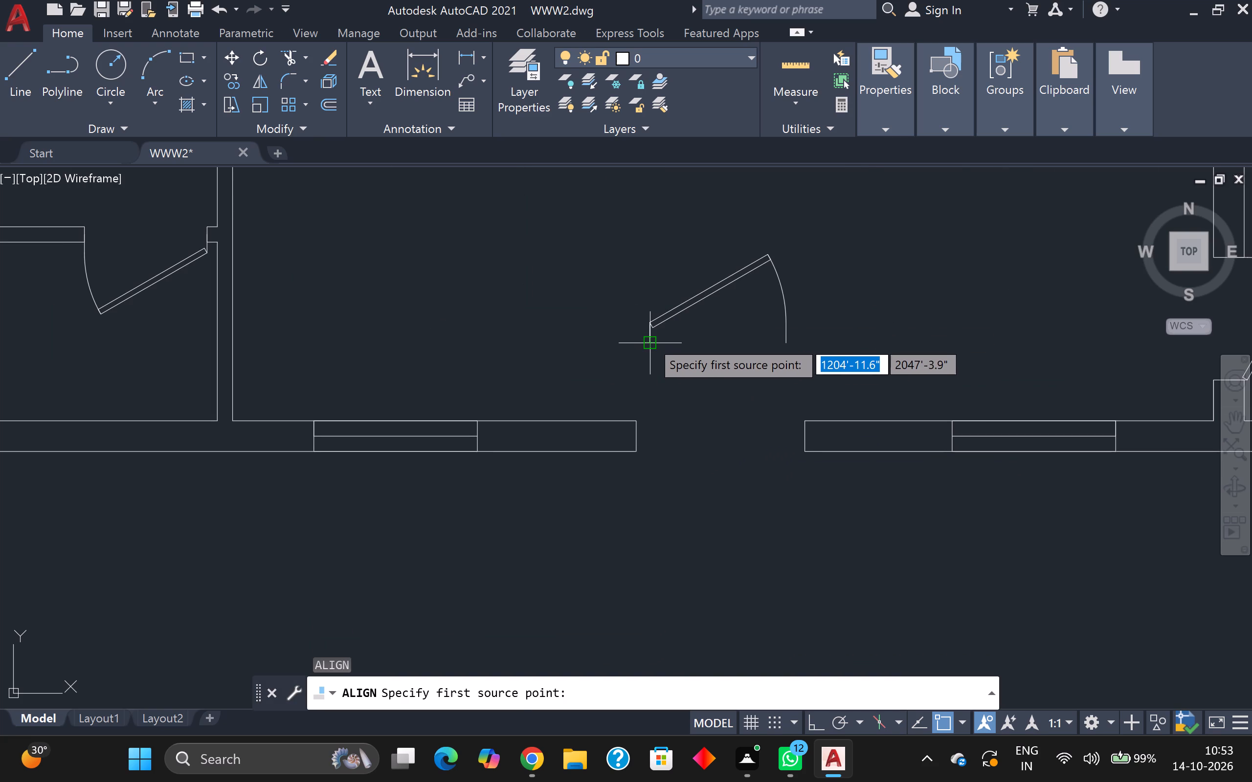
pyautogui.click(649, 339)
pyautogui.click(638, 443)
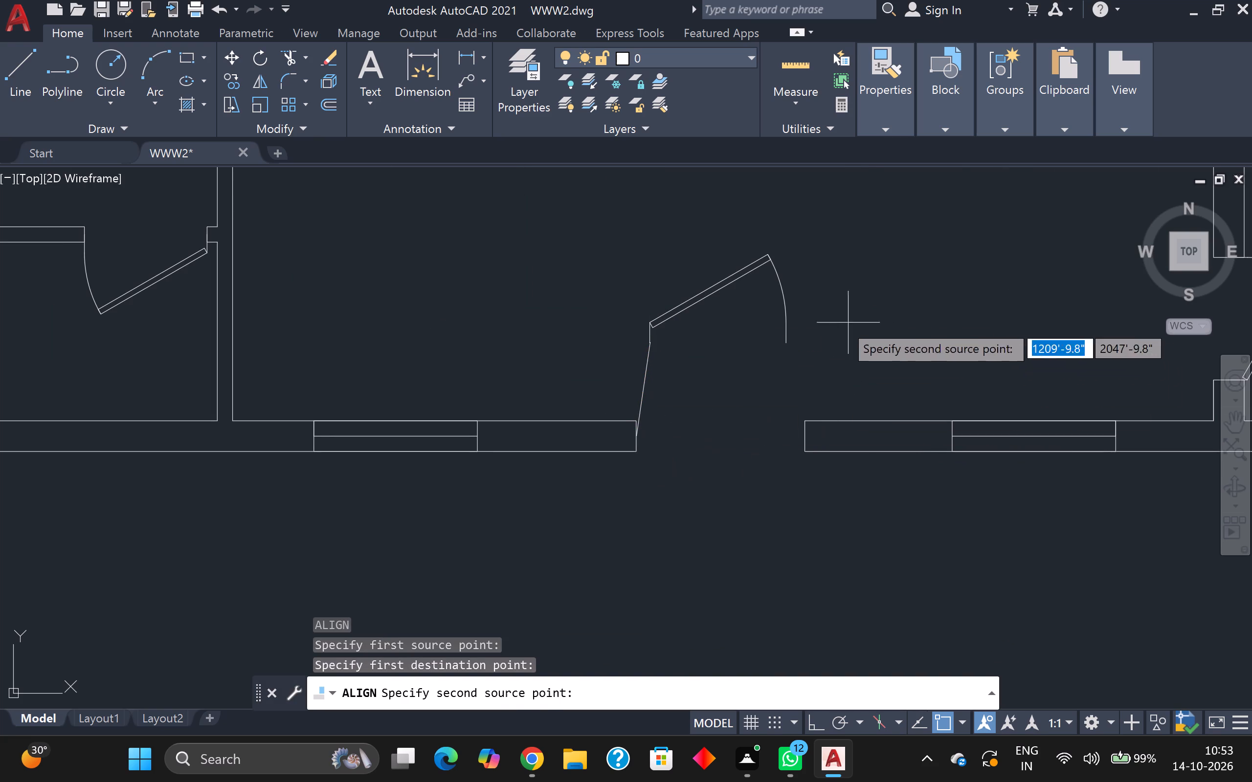
pyautogui.click(784, 345)
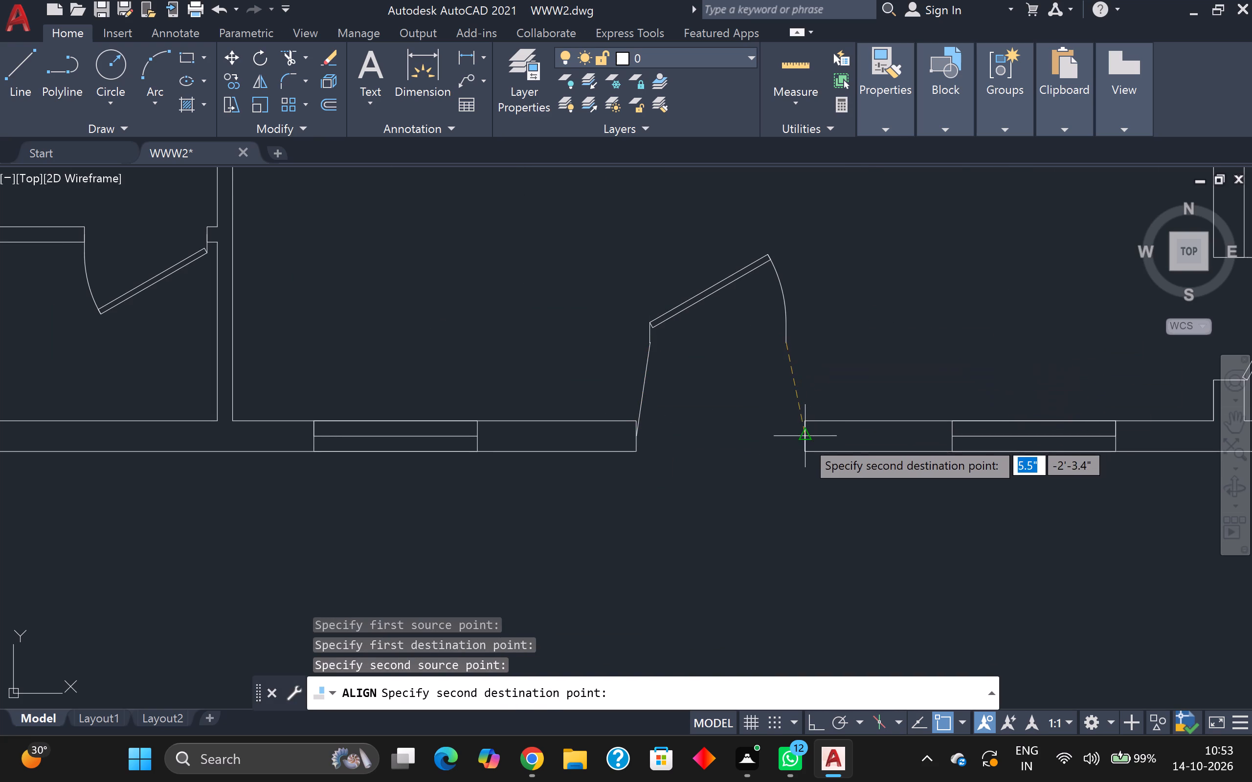
pyautogui.click(805, 439)
pyautogui.scroll(-3, 809, 394)
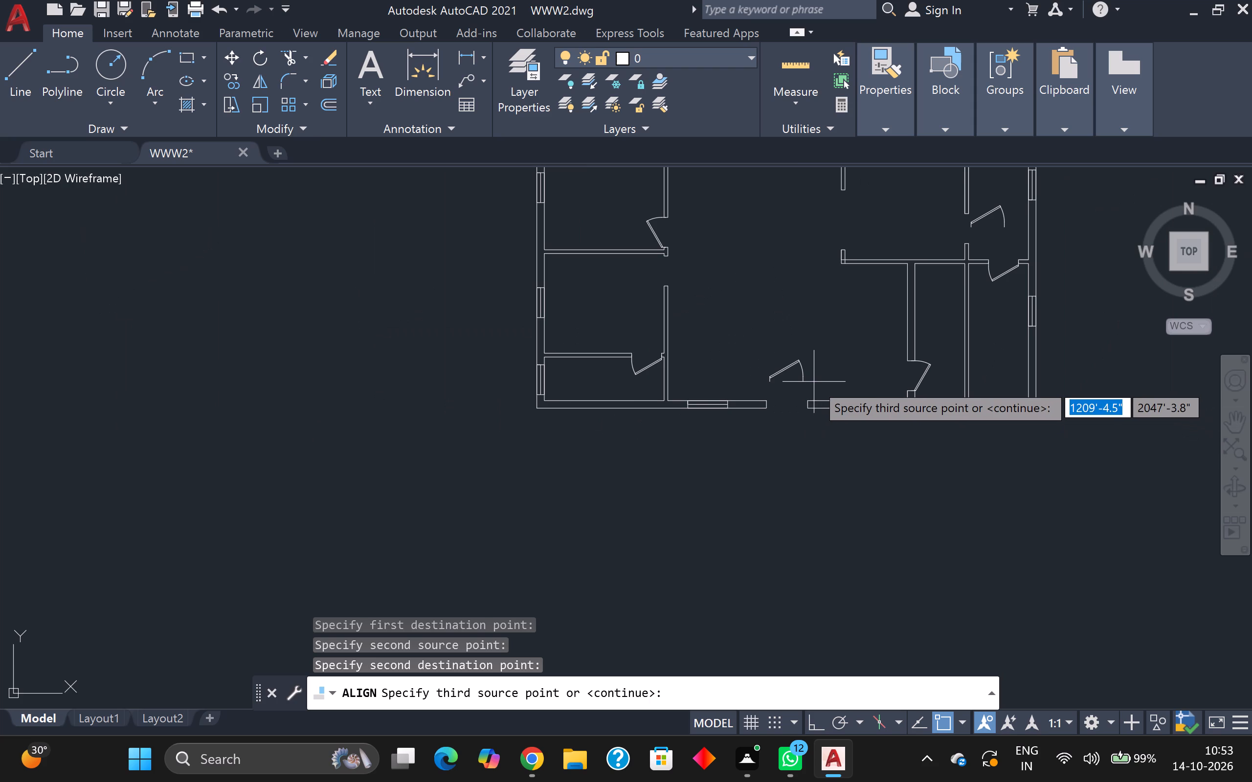
pyautogui.press('Return')
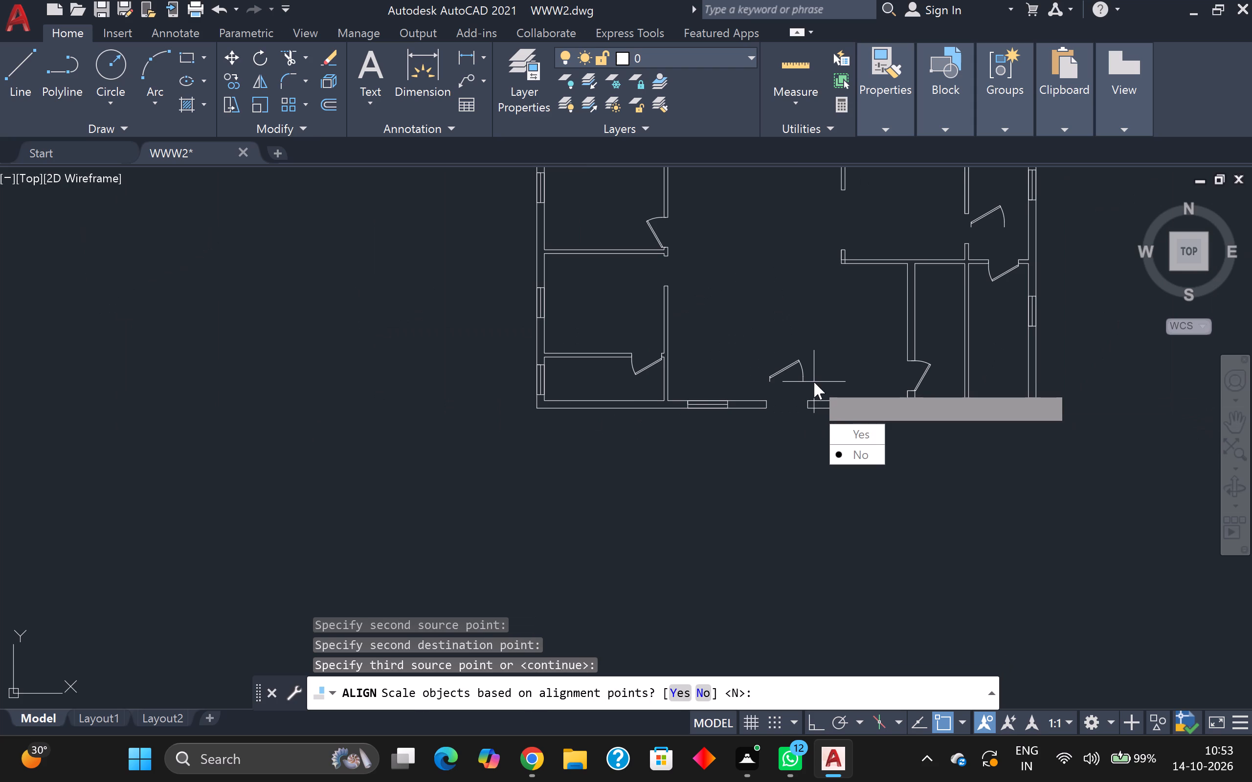
pyautogui.moveTo(858, 432); pyautogui.dragTo(814, 382)
# Align the middle east room's door to the jamb midpoints of its west wall opening, hinged at the lower jamb, scaling it to fit.
pyautogui.scroll(-2, 795, 356)
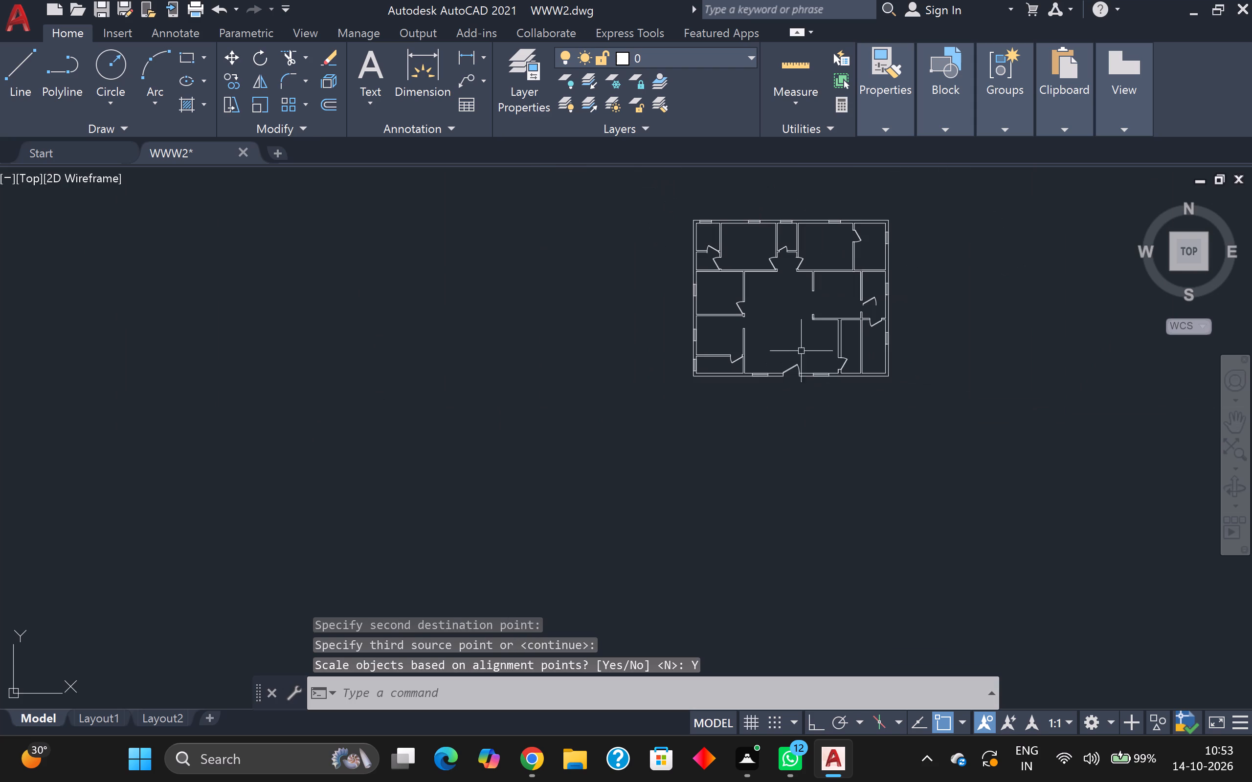
pyautogui.scroll(-4, 787, 386)
pyautogui.scroll(3, 786, 382)
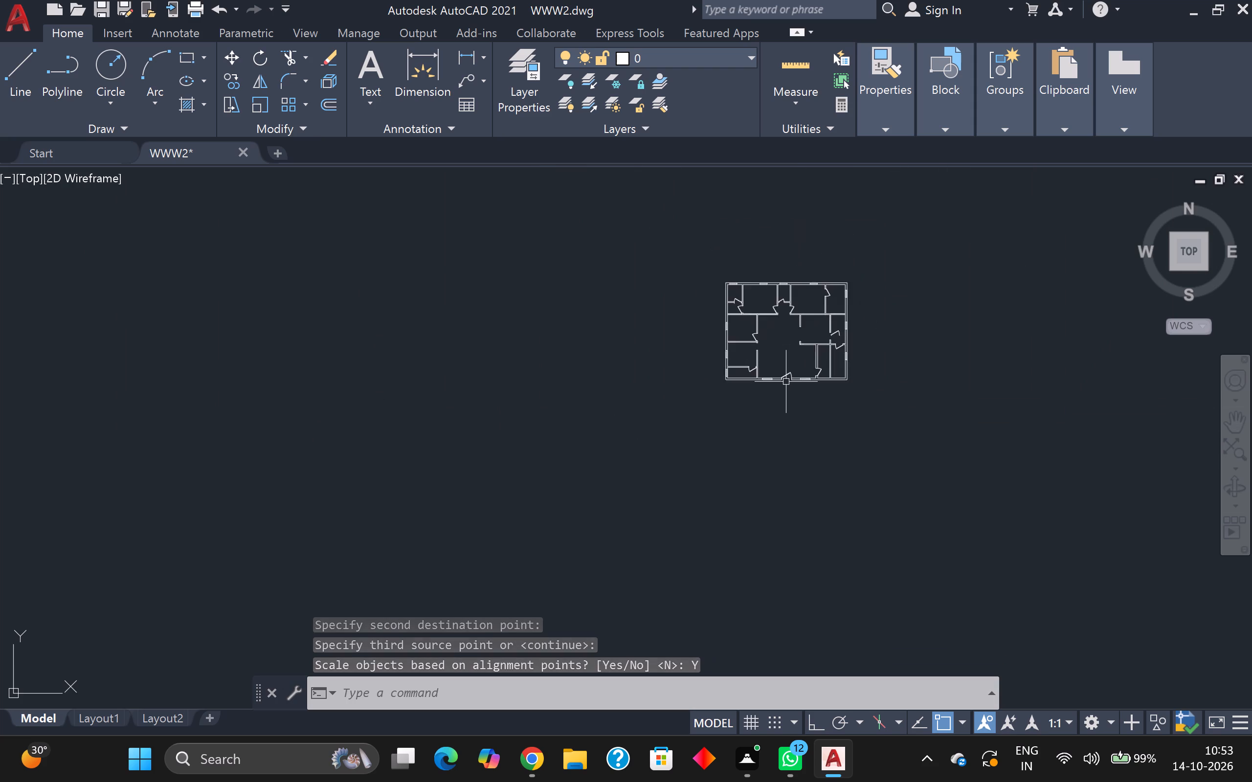
pyautogui.scroll(2, 786, 382)
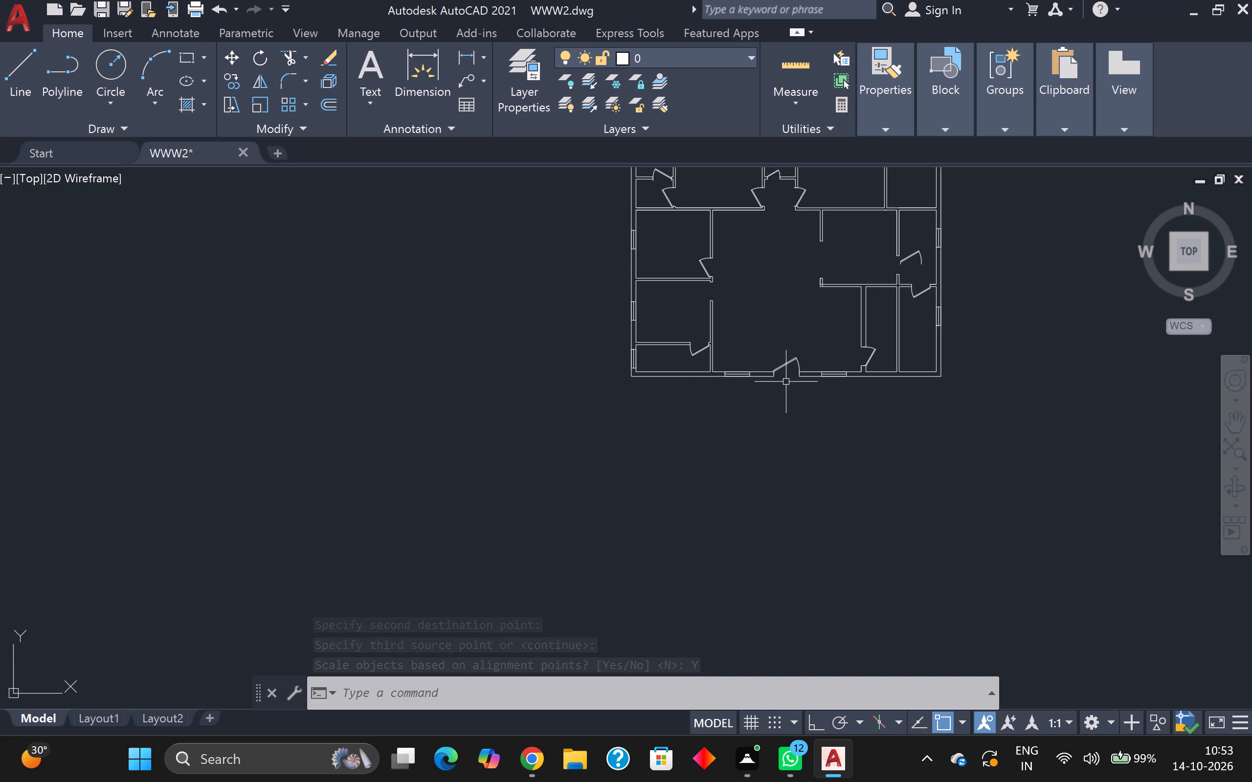
pyautogui.scroll(1, 967, 192)
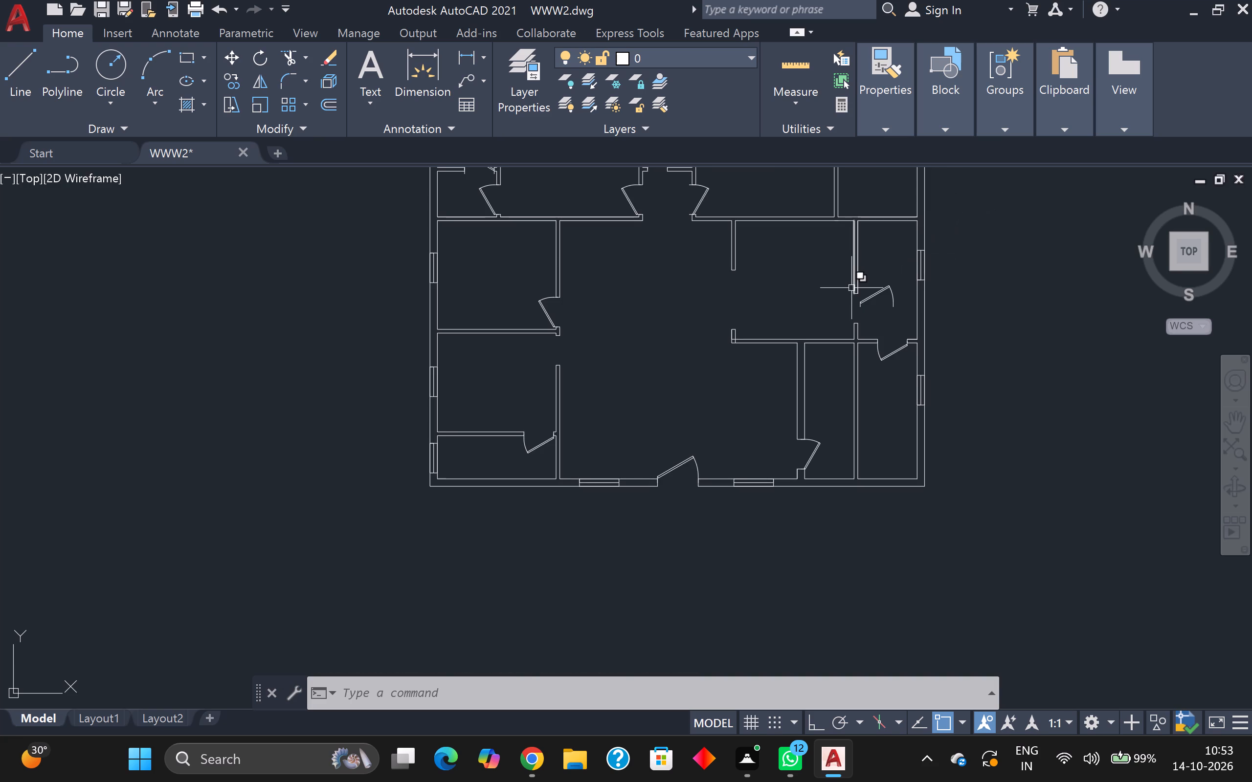
pyautogui.write('al')
pyautogui.press('Return')
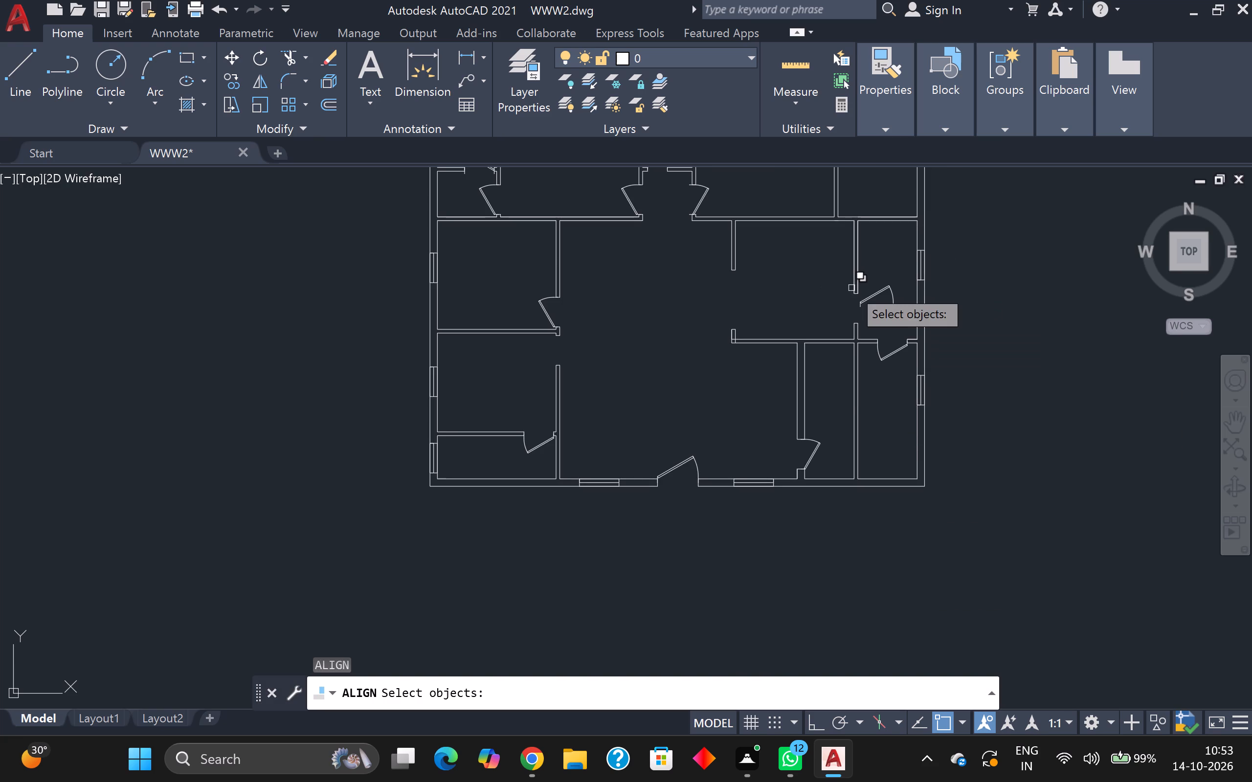
pyautogui.scroll(2, 874, 304)
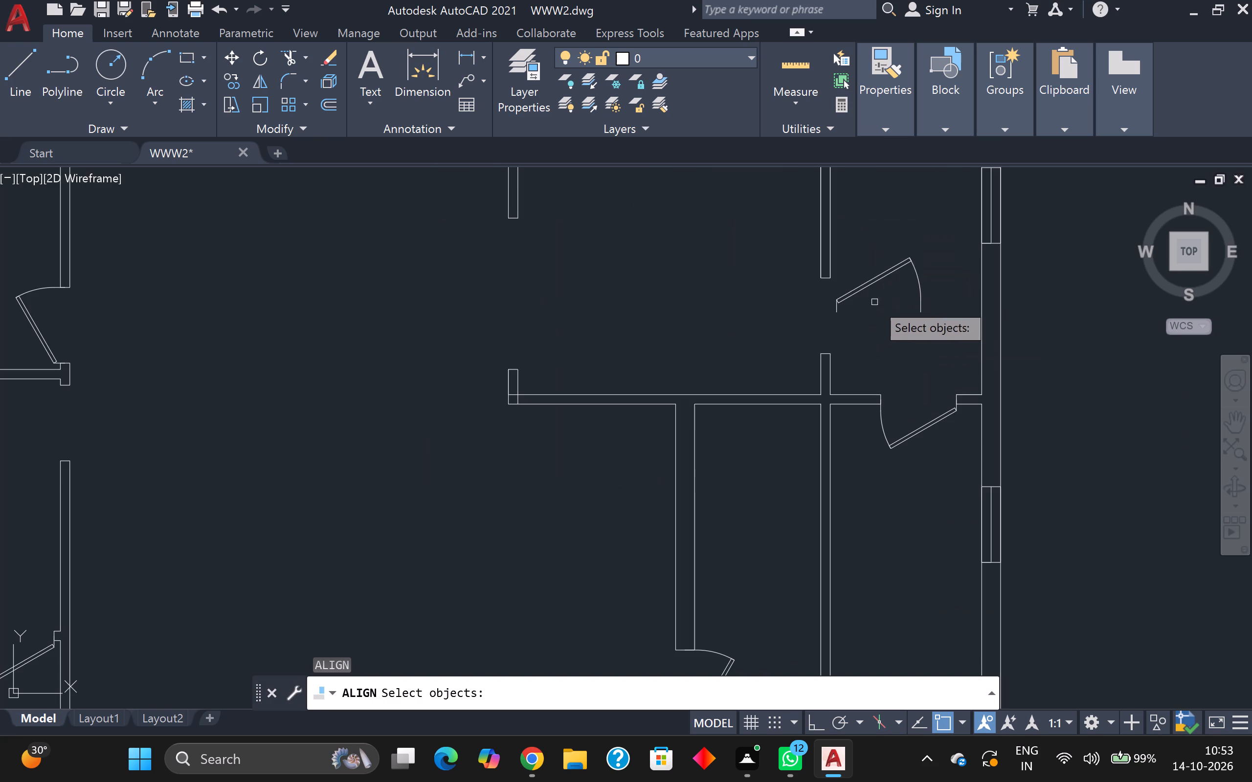
pyautogui.click(878, 283)
pyautogui.press('Return')
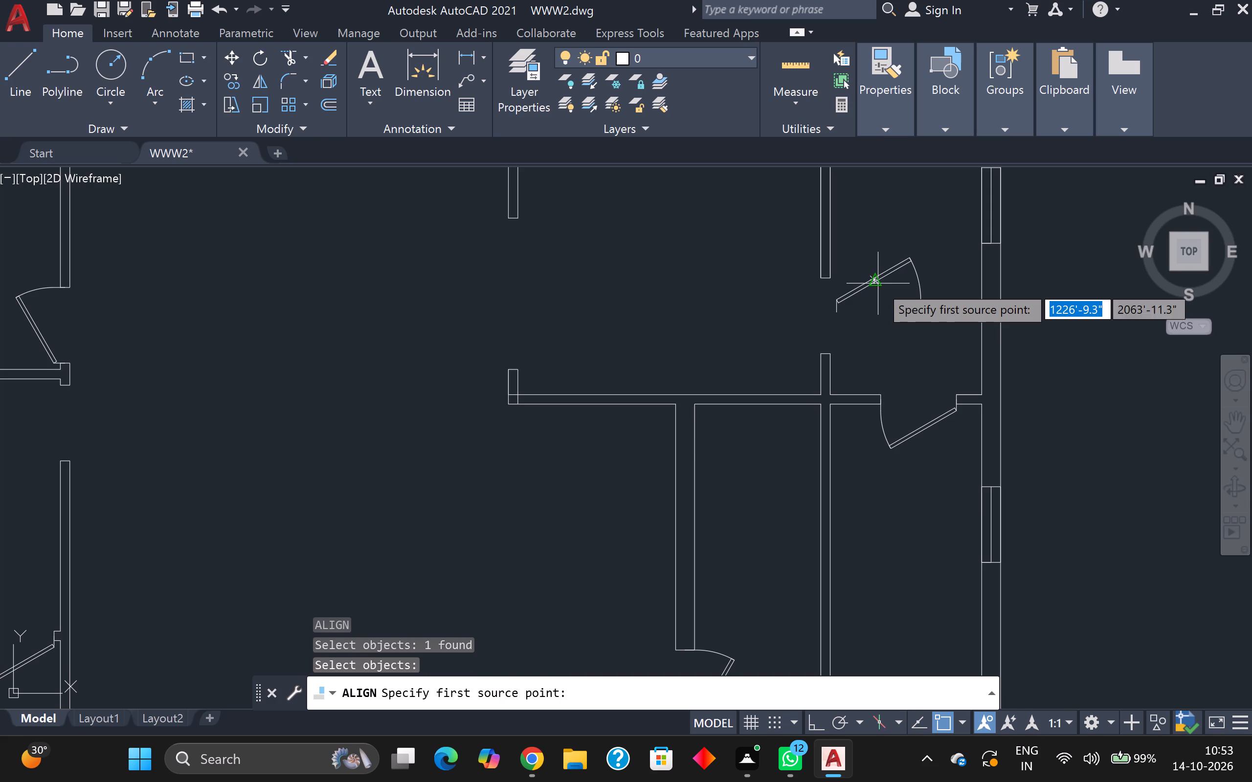
pyautogui.scroll(1, 878, 283)
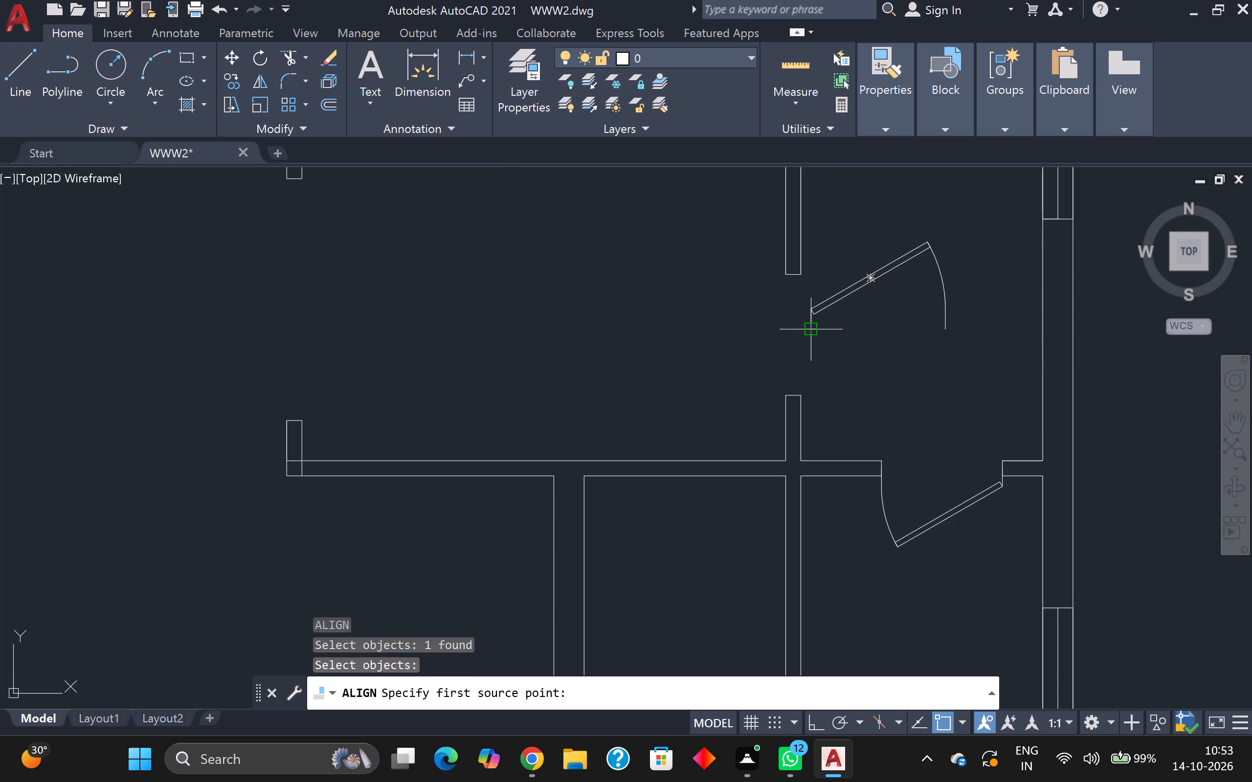
pyautogui.click(814, 325)
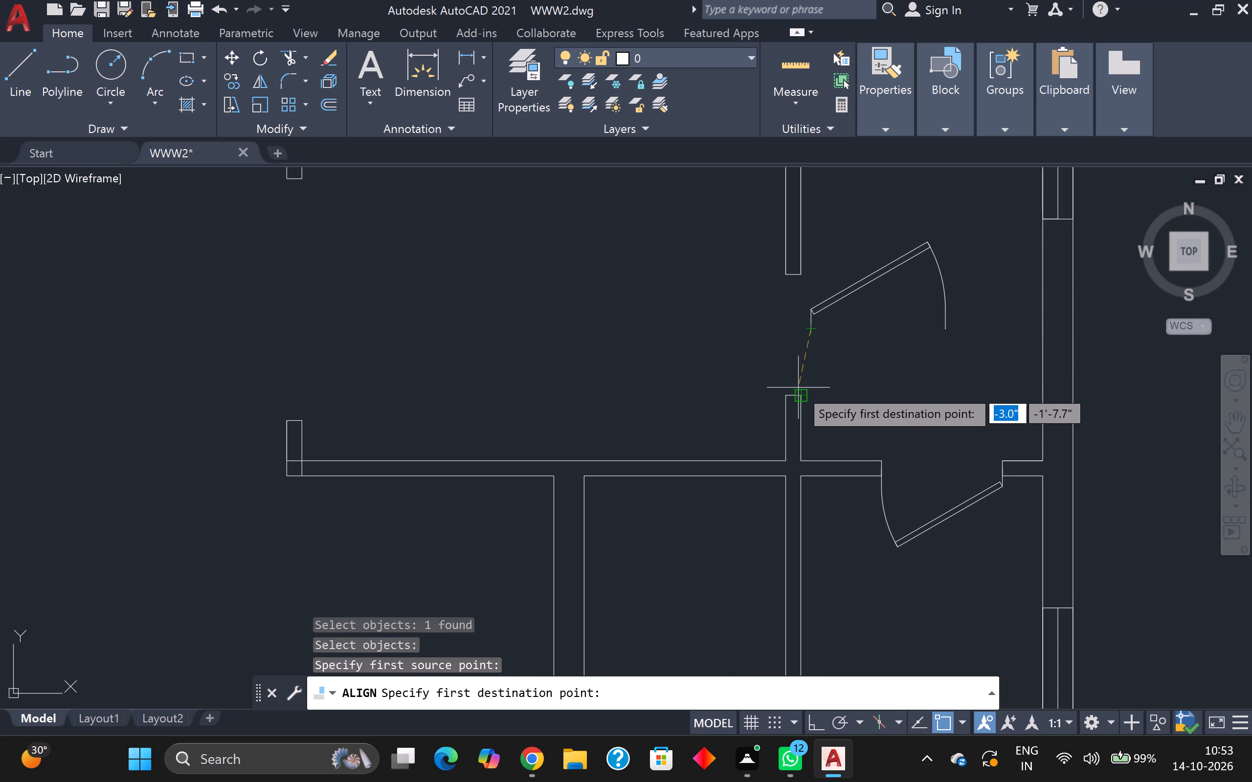
pyautogui.click(791, 392)
pyautogui.click(946, 334)
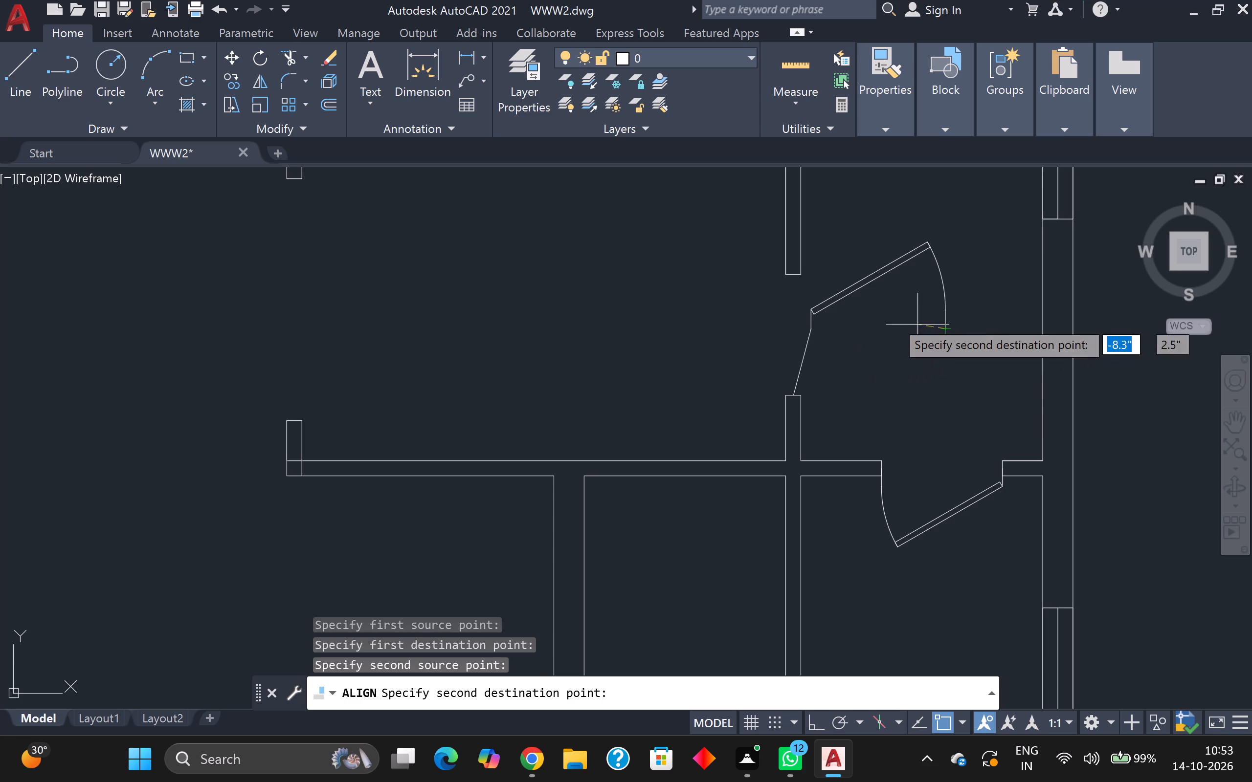
pyautogui.click(793, 274)
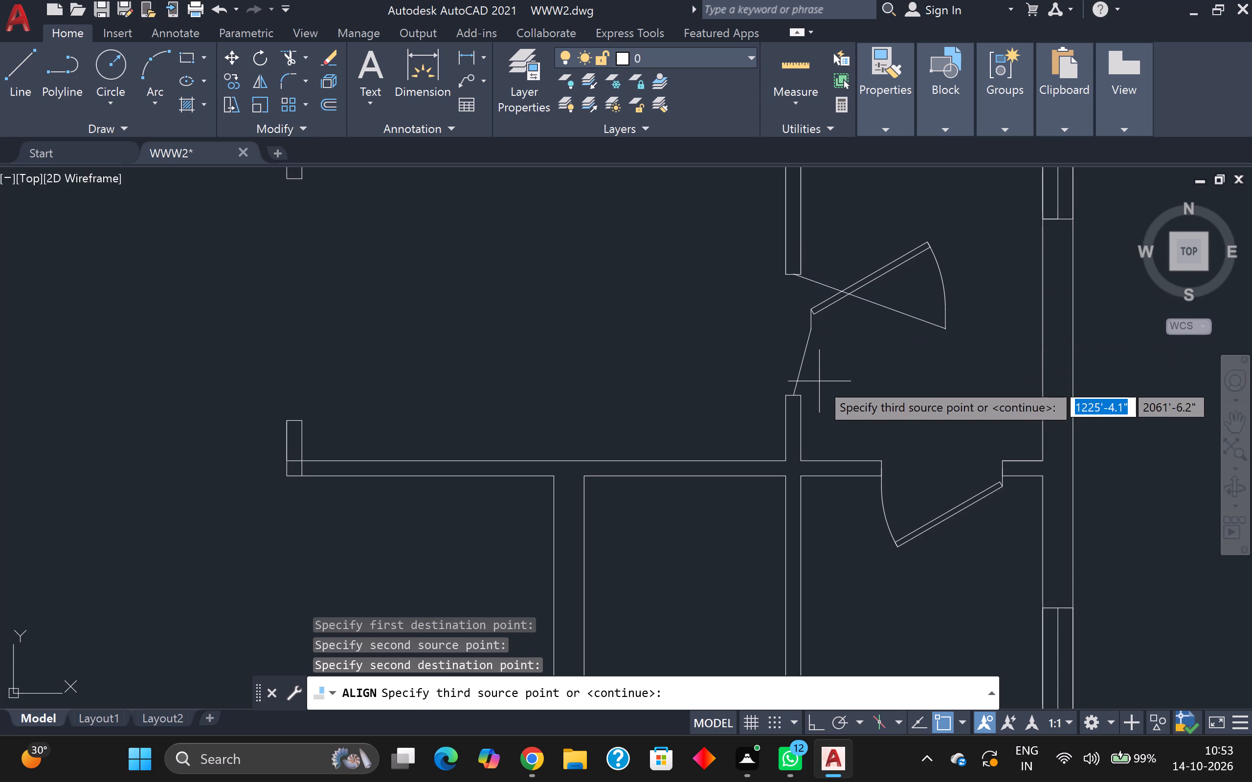
pyautogui.press('Return')
pyautogui.moveTo(865, 426); pyautogui.dragTo(819, 381)
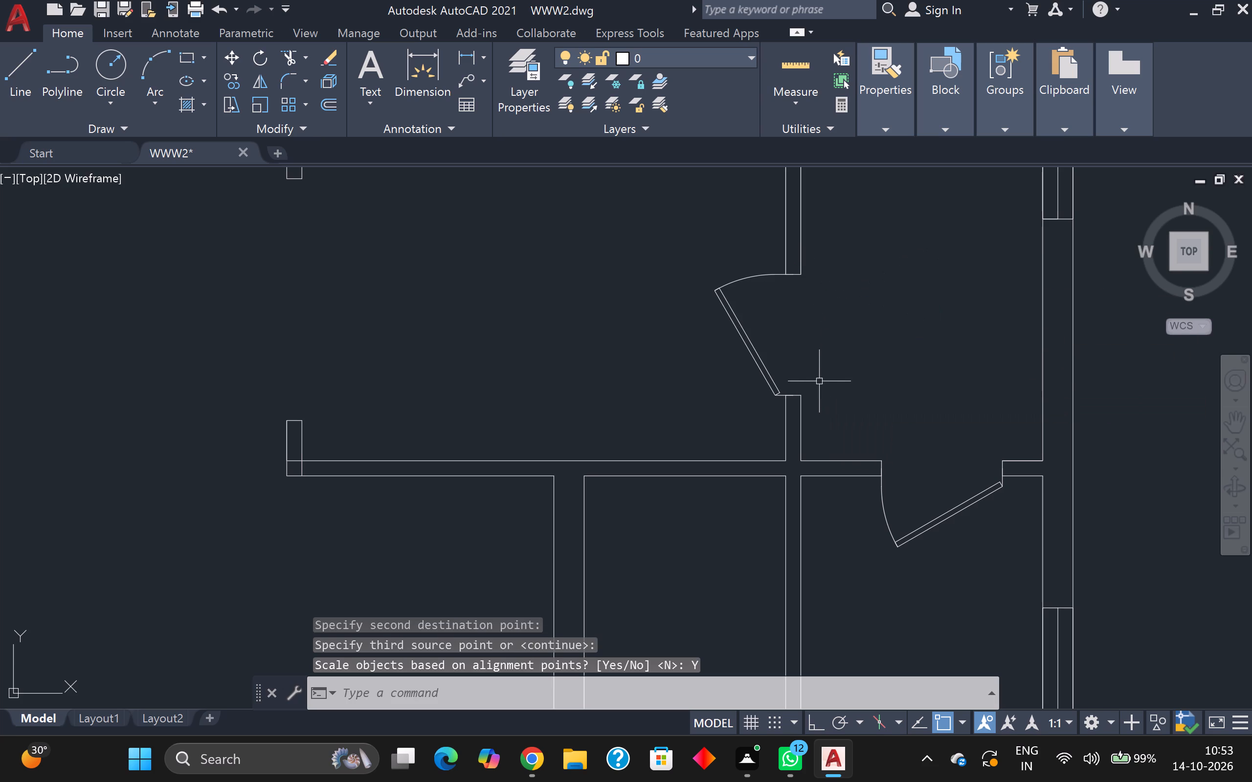
# Flip the middle east room's door so it swings east into that room, keeping its hinge at the lower jamb.
pyautogui.click(743, 354)
pyautogui.click(763, 348)
pyautogui.click(757, 350)
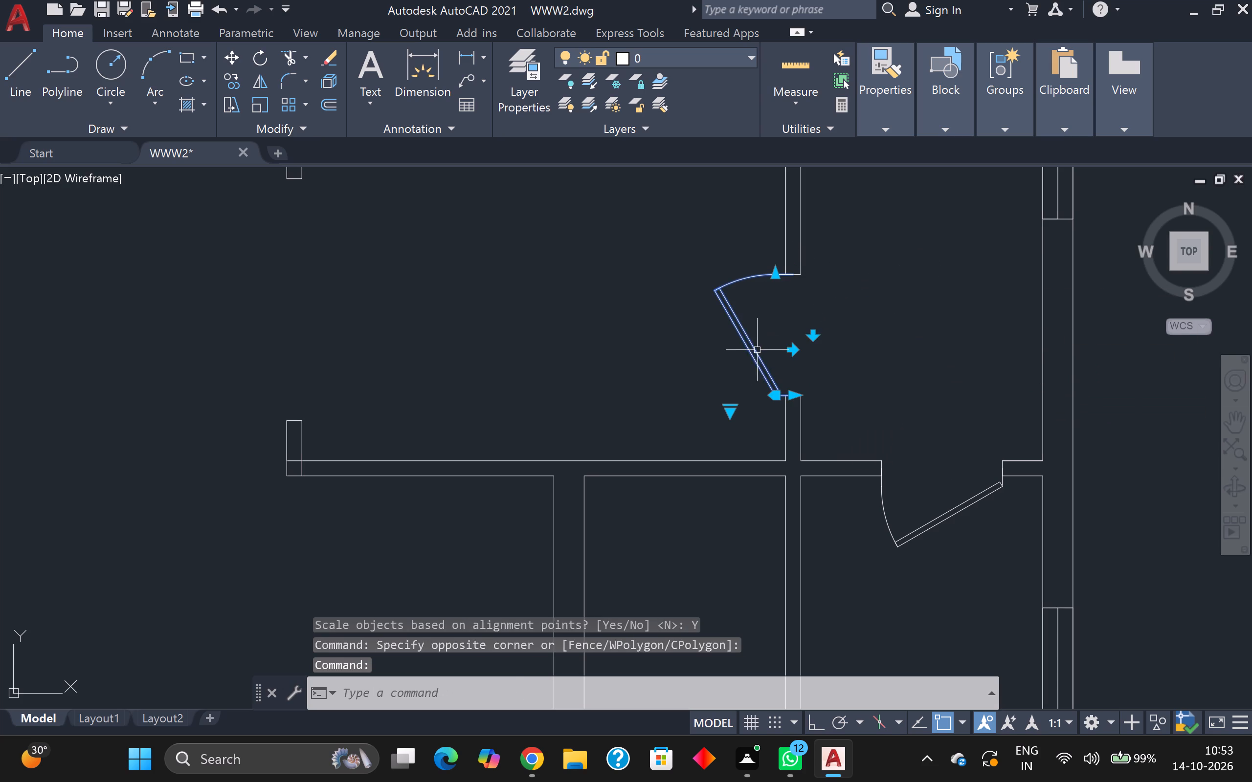
pyautogui.click(795, 350)
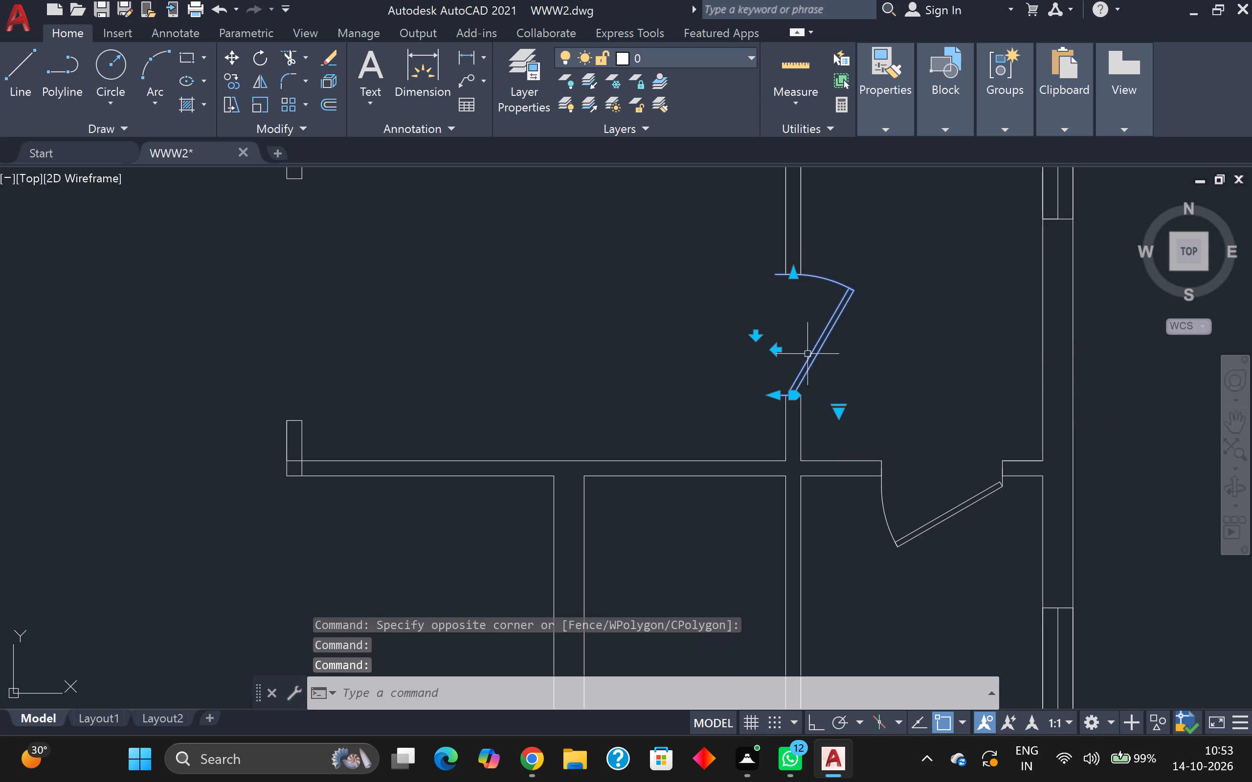
pyautogui.click(922, 378)
pyautogui.scroll(-1, 922, 368)
pyautogui.middleClick(922, 365)
pyautogui.scroll(1, 922, 365)
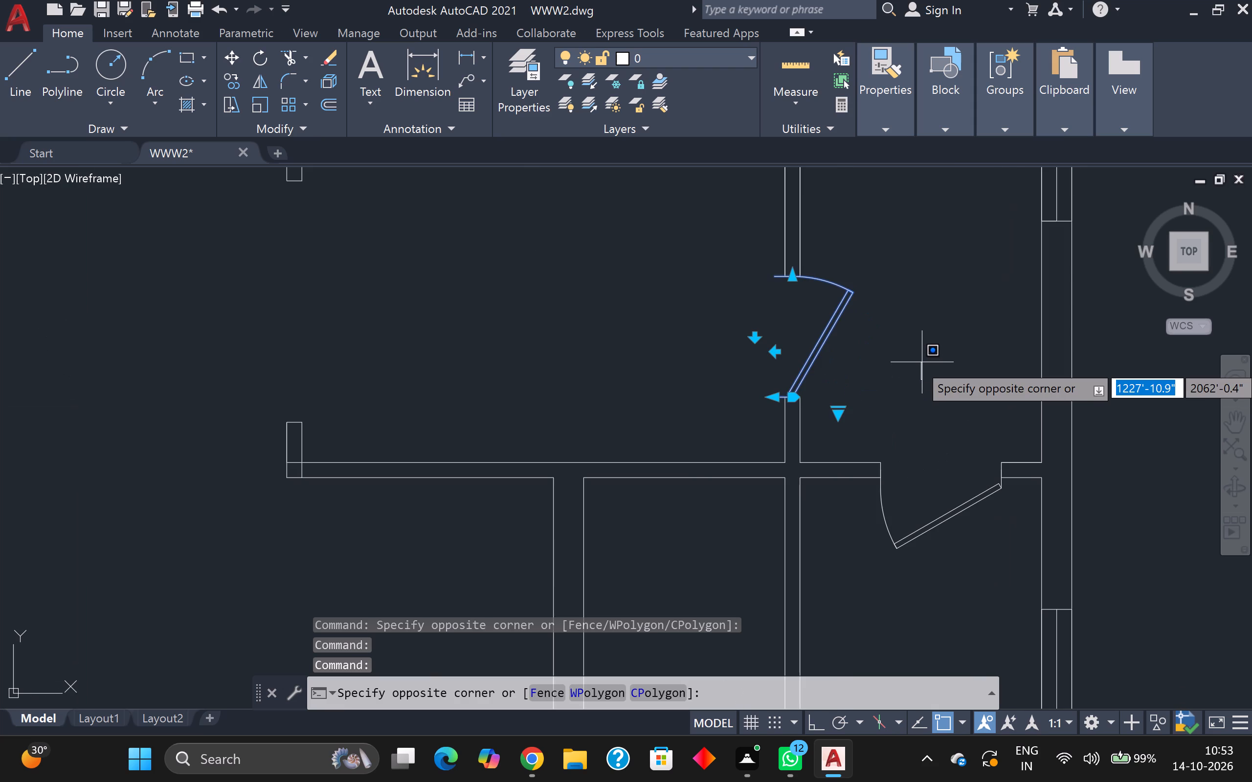
pyautogui.press('Escape')
pyautogui.scroll(-6, 922, 362)
pyautogui.scroll(2, 875, 336)
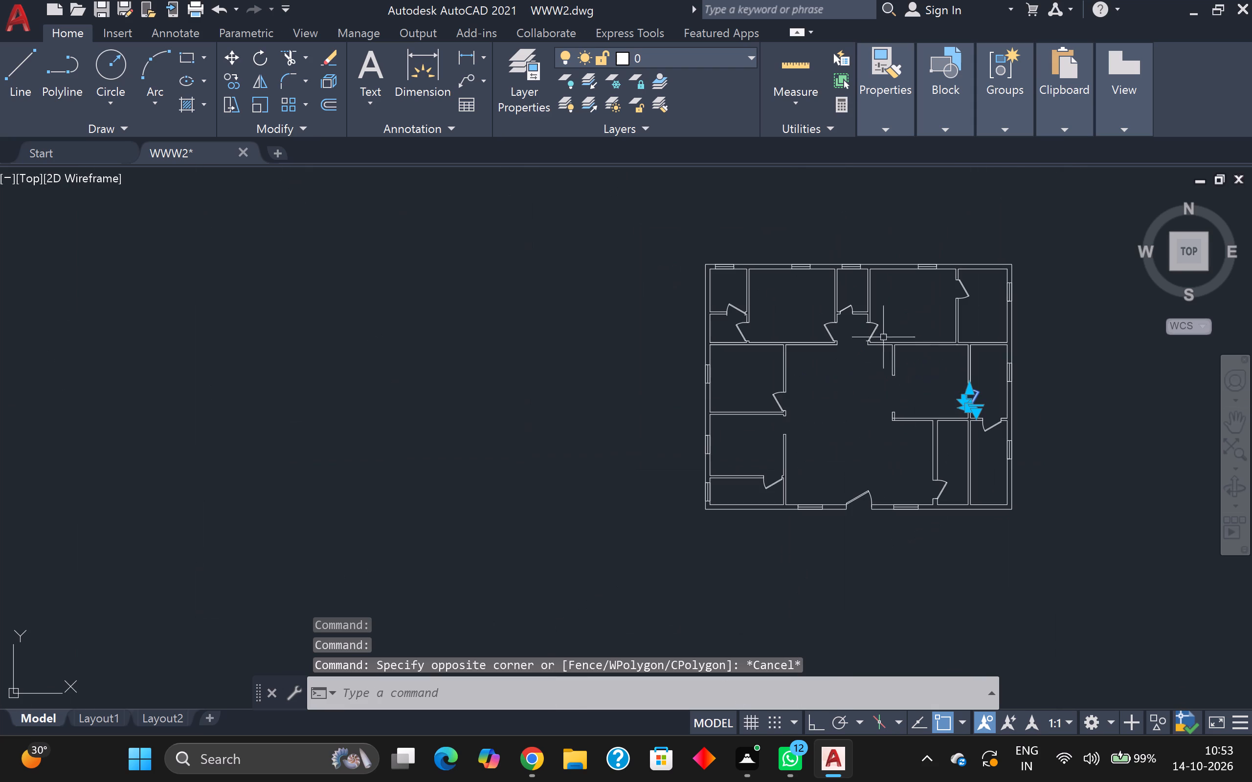
pyautogui.scroll(-1, 898, 393)
pyautogui.scroll(2, 896, 391)
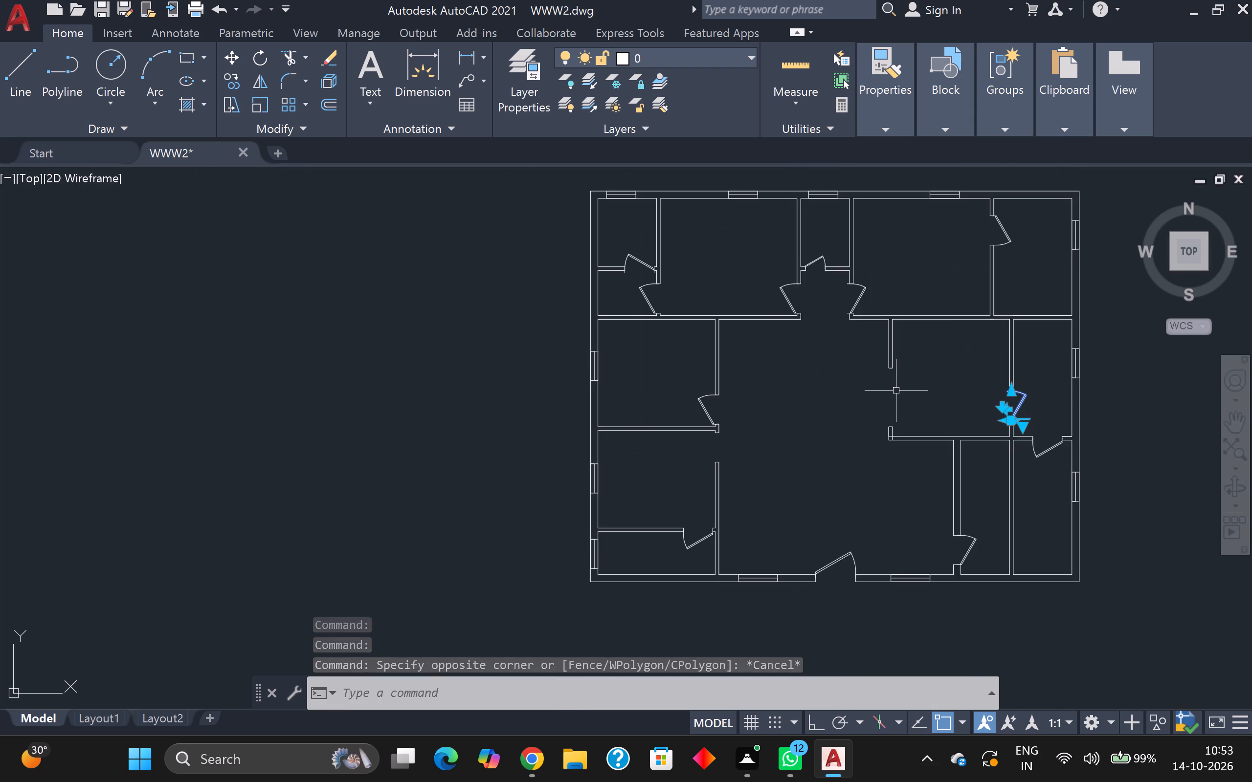
pyautogui.press('Escape')
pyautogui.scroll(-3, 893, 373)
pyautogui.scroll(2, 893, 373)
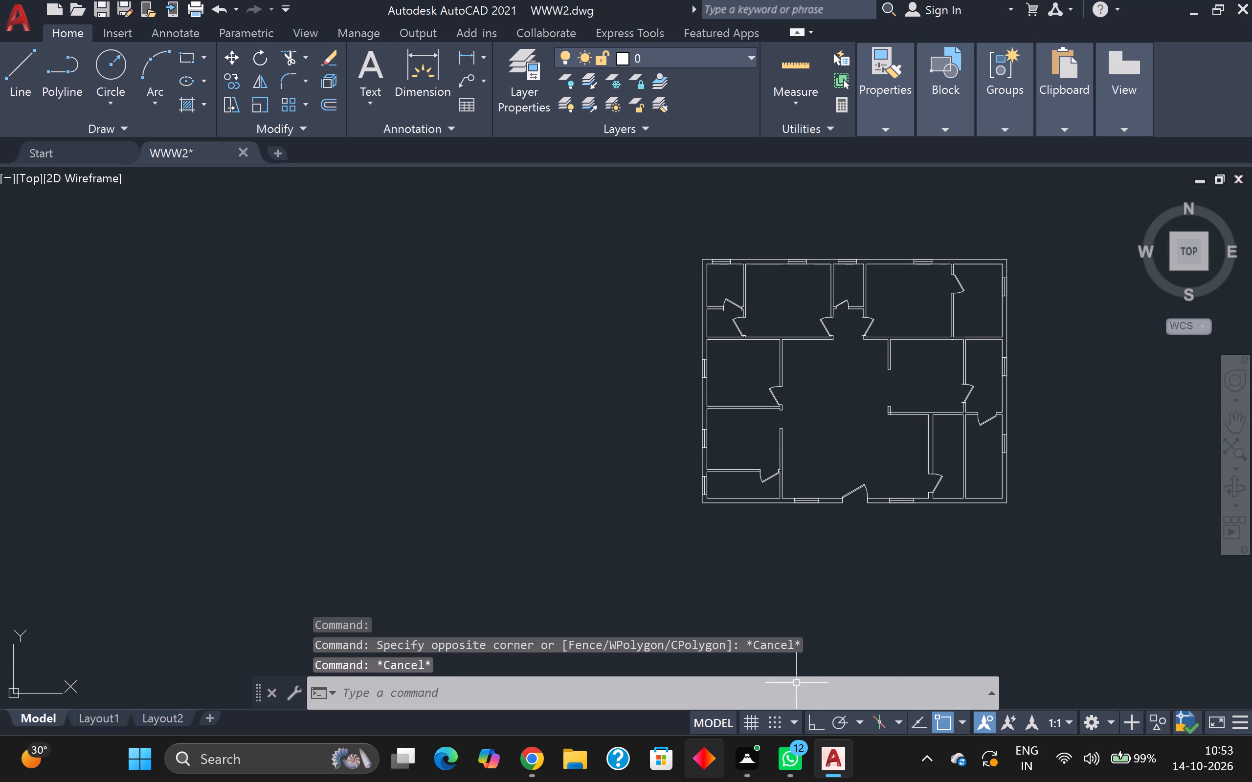
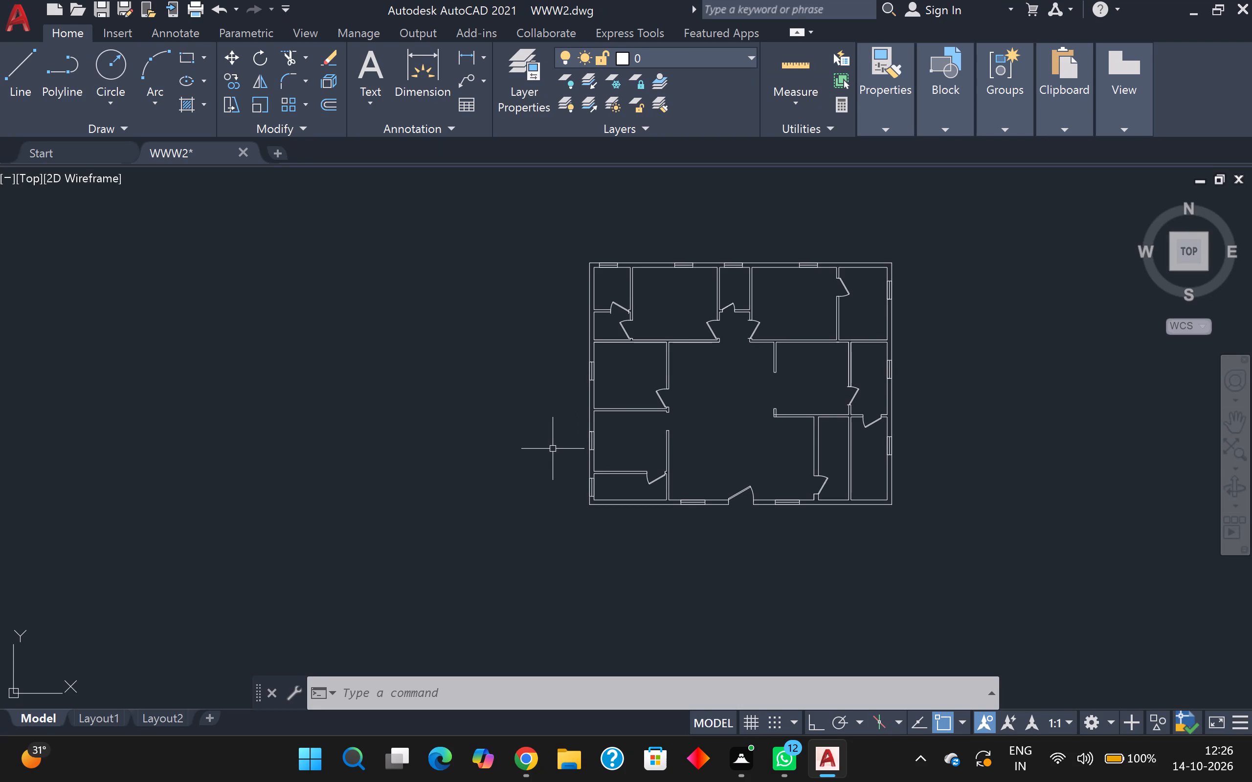
# Examine the whole floor plan, checking the placed doors and the remaining wall openings.
pyautogui.scroll(1, 836, 255)
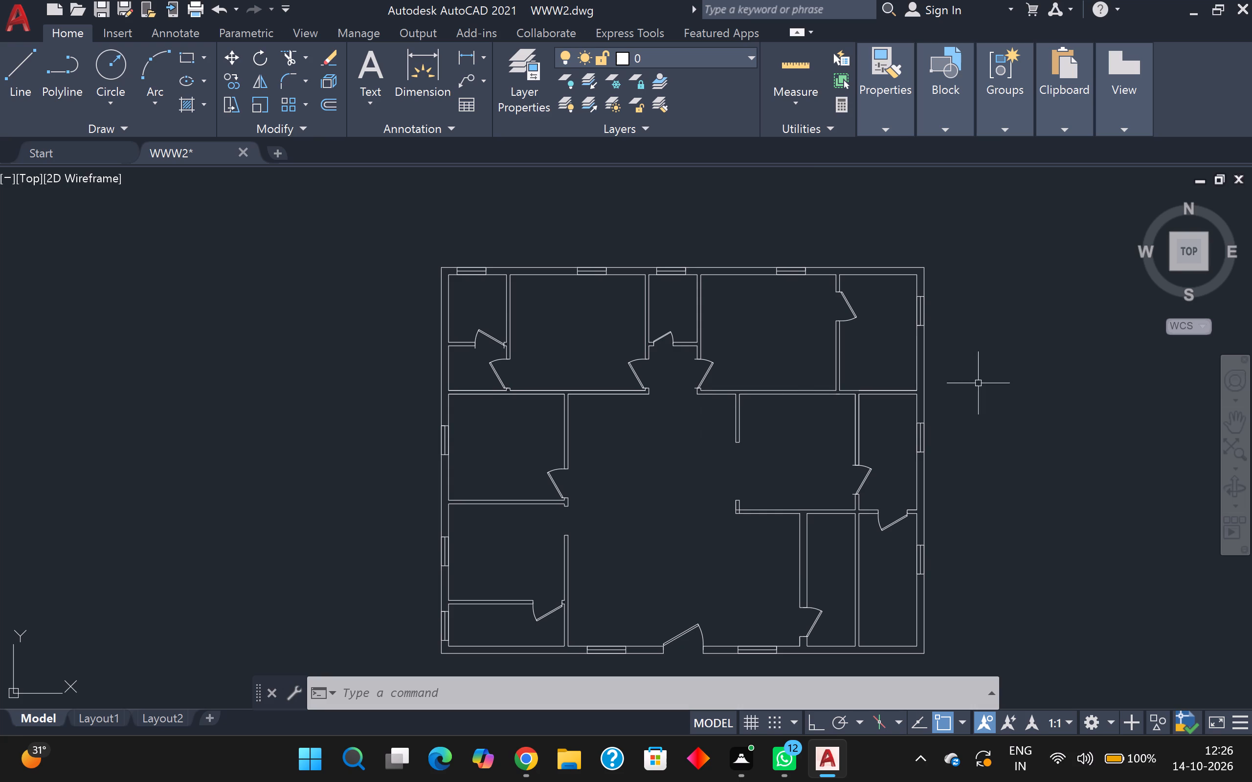
pyautogui.scroll(2, 653, 330)
pyautogui.scroll(-3, 653, 330)
pyautogui.scroll(2, 661, 322)
pyautogui.scroll(-1, 661, 322)
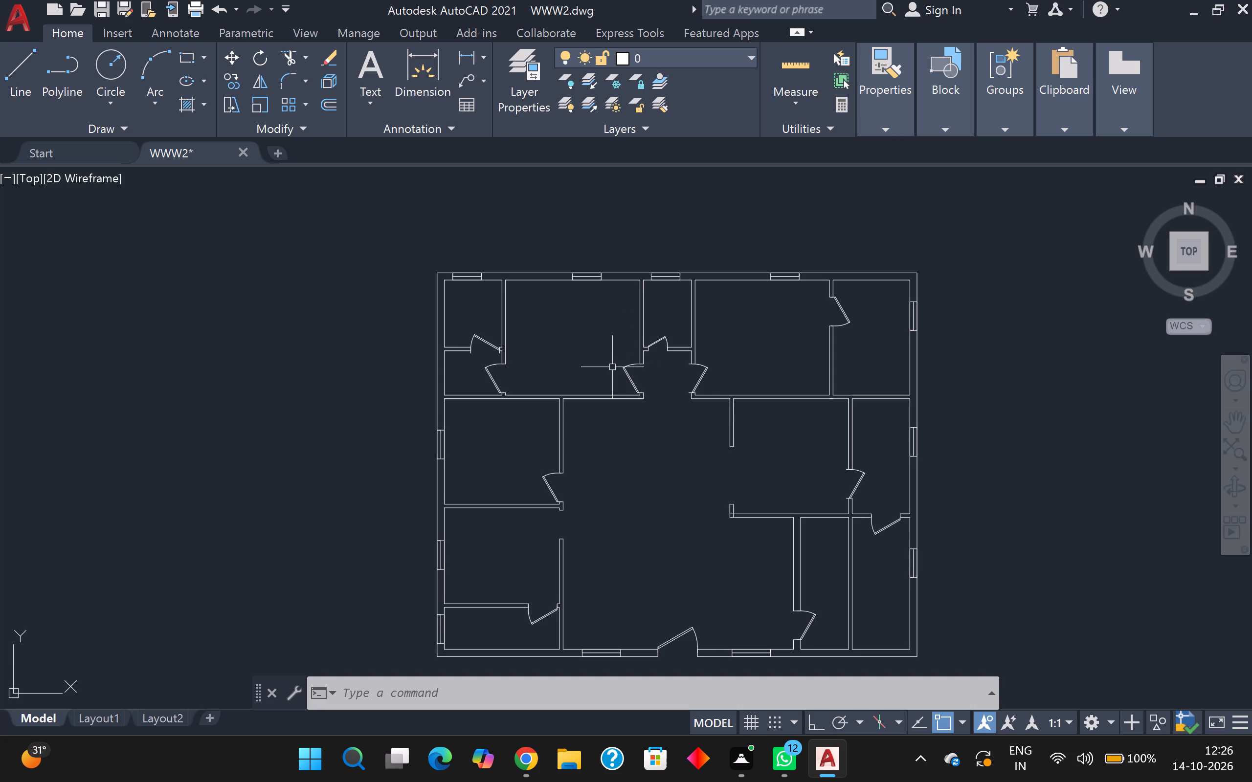
pyautogui.scroll(2, 612, 367)
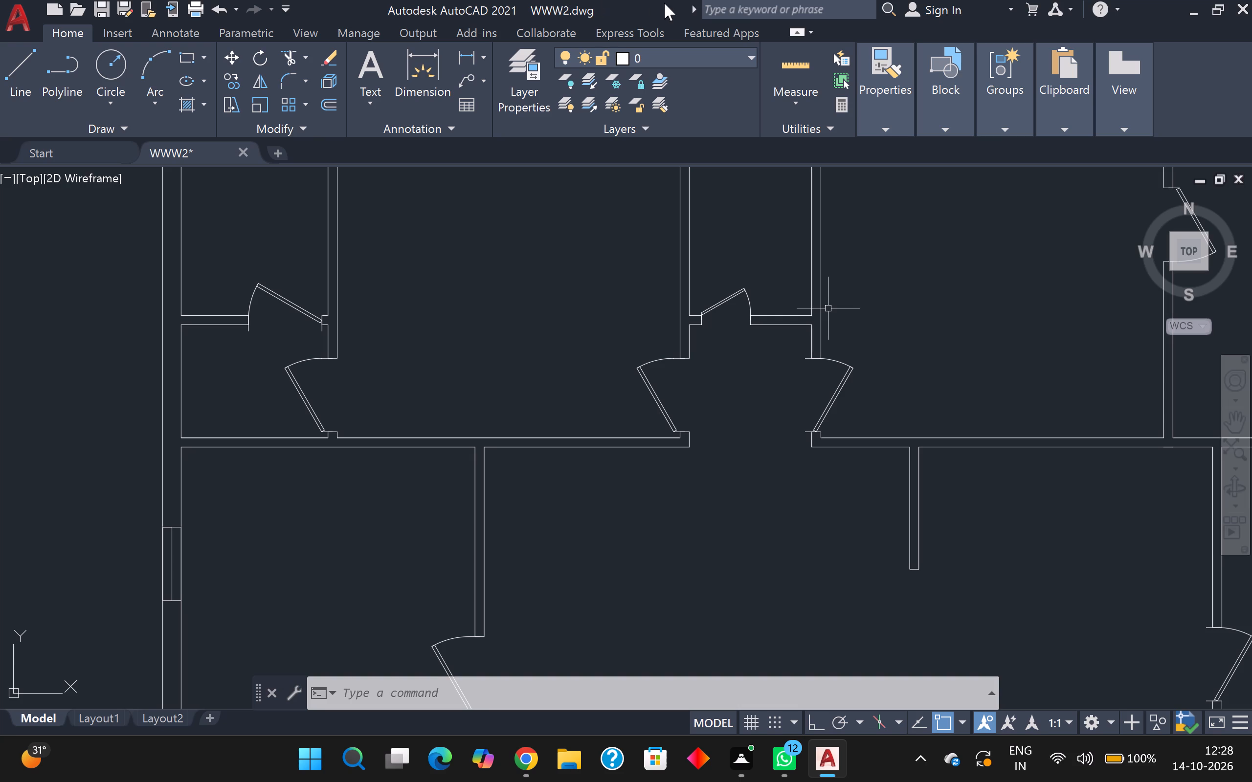
pyautogui.scroll(-3, 675, 317)
pyautogui.scroll(-1, 722, 280)
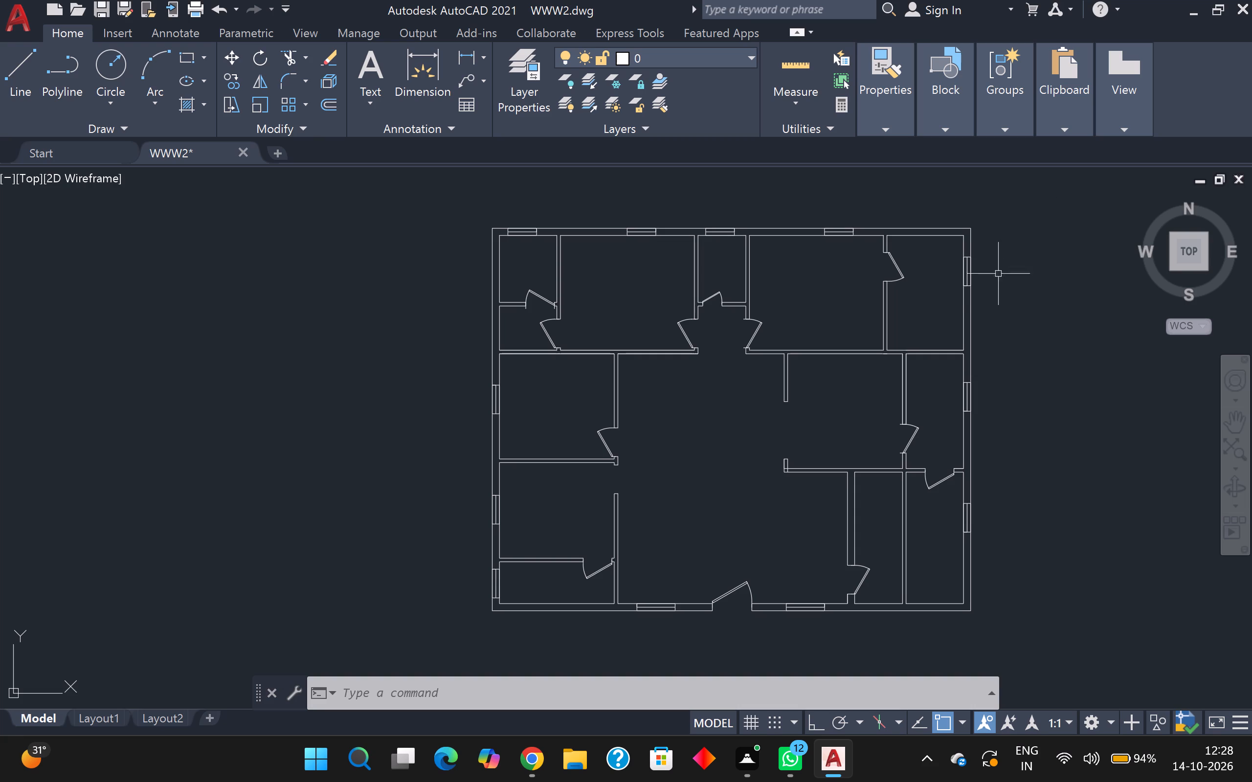
pyautogui.scroll(-2, 972, 308)
pyautogui.scroll(3, 961, 321)
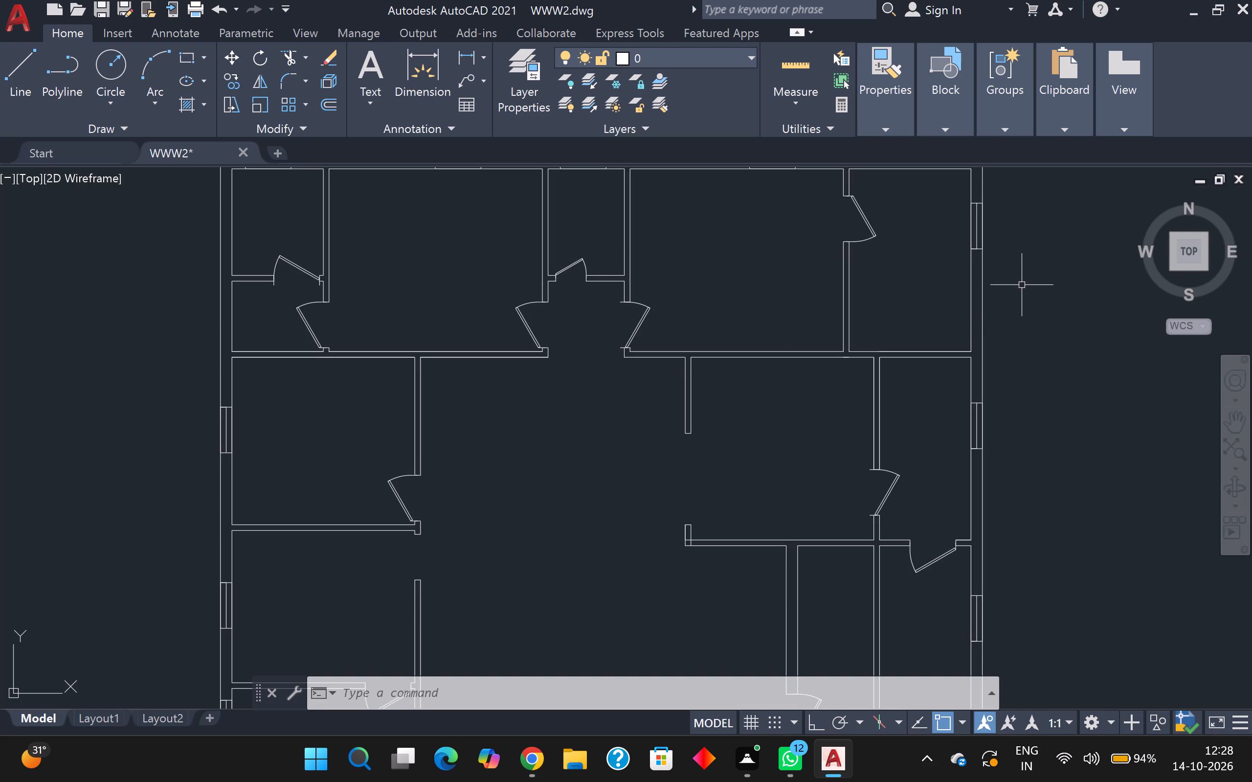
pyautogui.scroll(-3, 1026, 252)
pyautogui.moveTo(1026, 241); pyautogui.dragTo(1027, 349, button='middle')
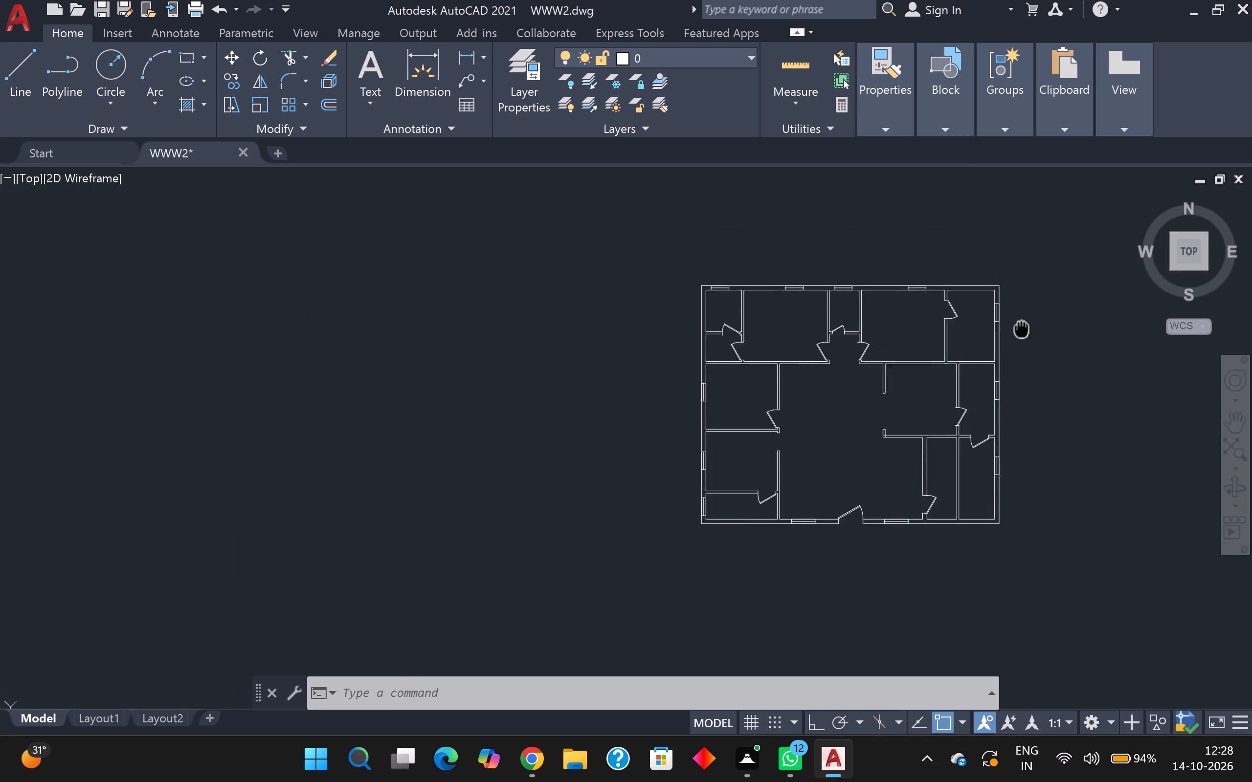
pyautogui.moveTo(1027, 349); pyautogui.dragTo(1027, 365, button='middle')
pyautogui.scroll(2, 988, 270)
pyautogui.scroll(-2, 984, 282)
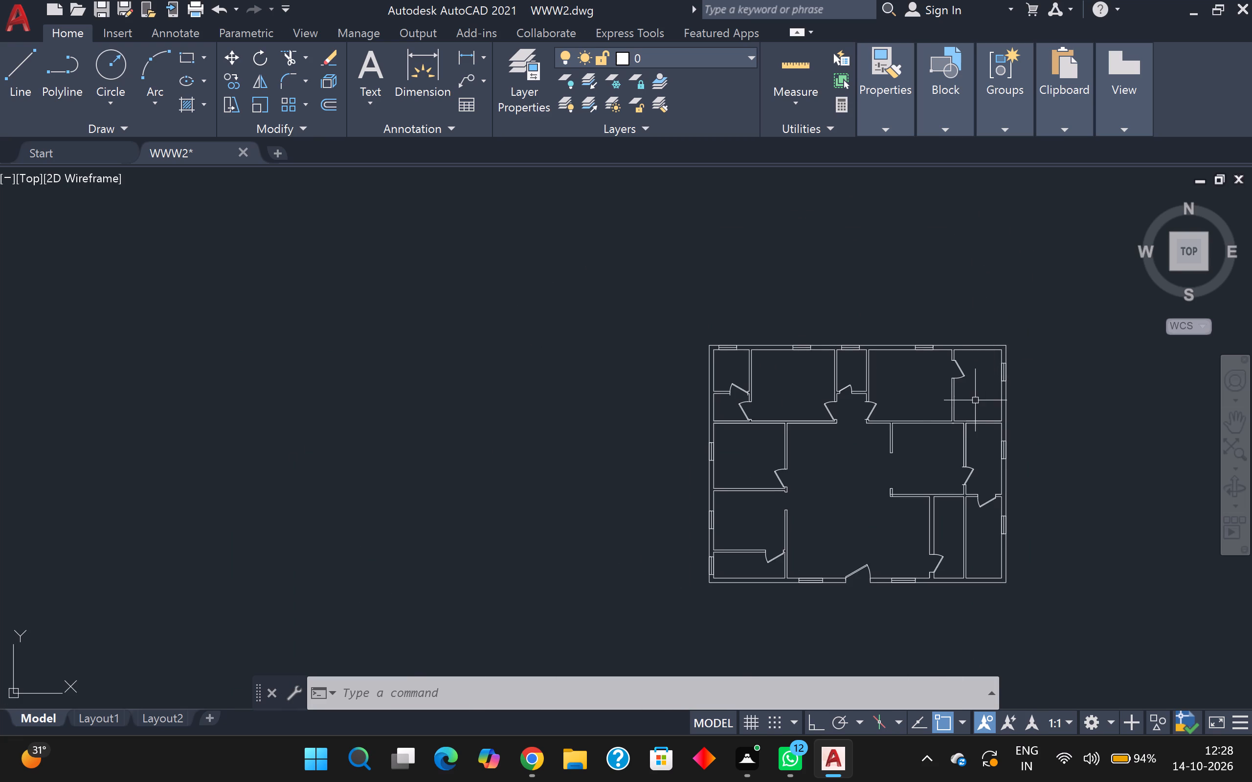
pyautogui.scroll(-1, 973, 398)
pyautogui.scroll(2, 975, 456)
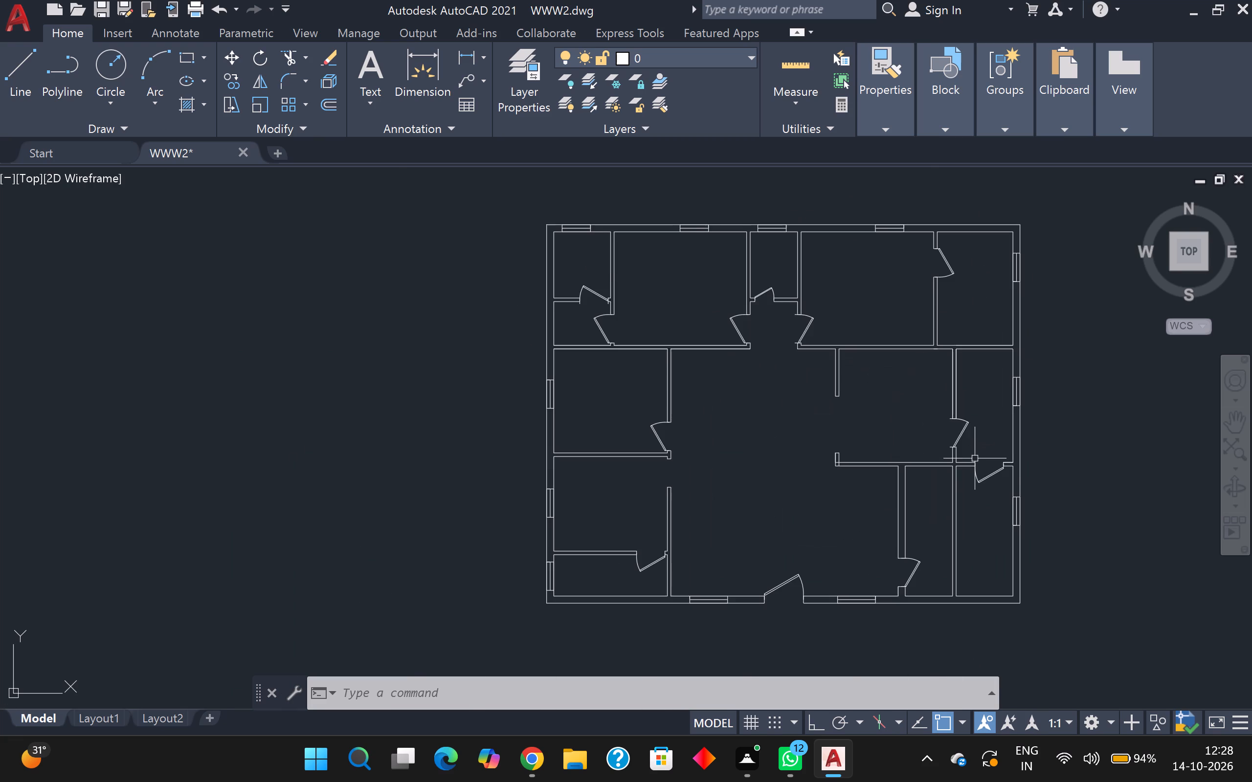
pyautogui.scroll(1, 973, 458)
pyautogui.scroll(-3, 973, 458)
pyautogui.scroll(3, 972, 458)
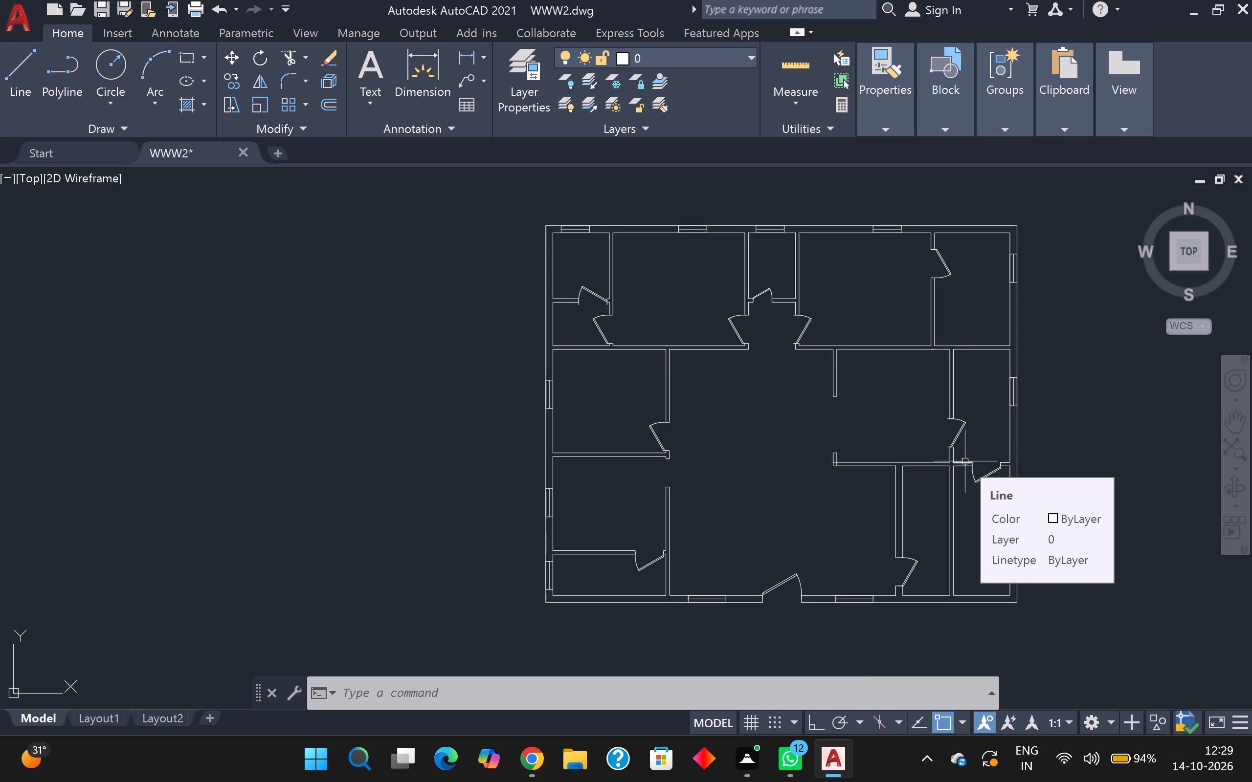
pyautogui.scroll(-2, 961, 462)
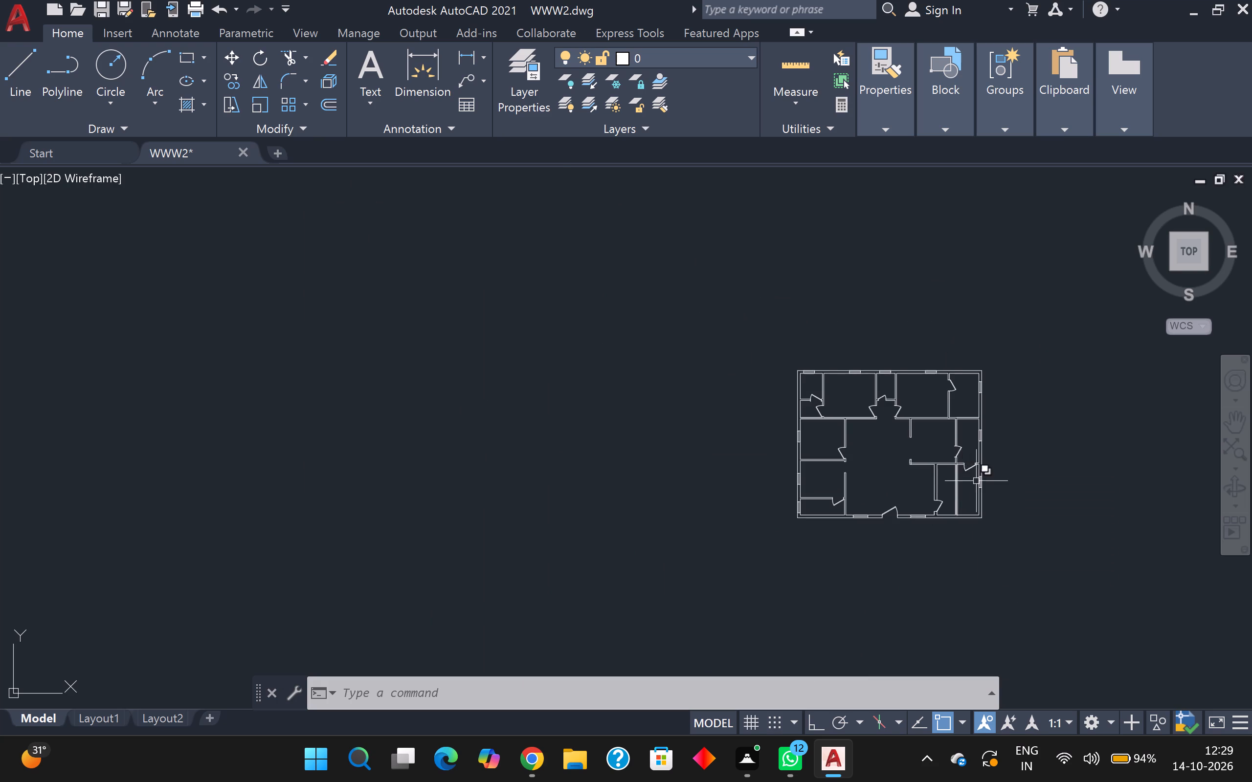
pyautogui.scroll(3, 978, 481)
pyautogui.moveTo(1001, 442); pyautogui.dragTo(995, 523, button='middle')
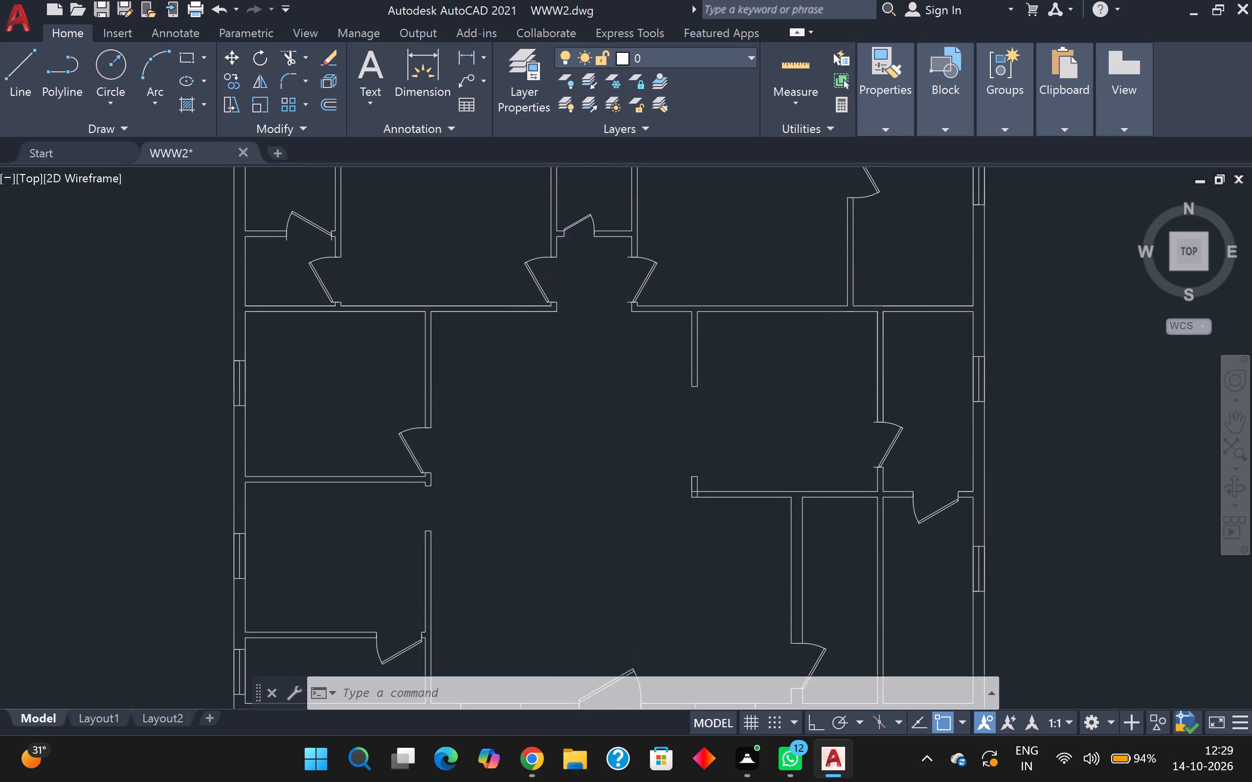
pyautogui.scroll(-3, 1009, 439)
pyautogui.scroll(3, 1020, 412)
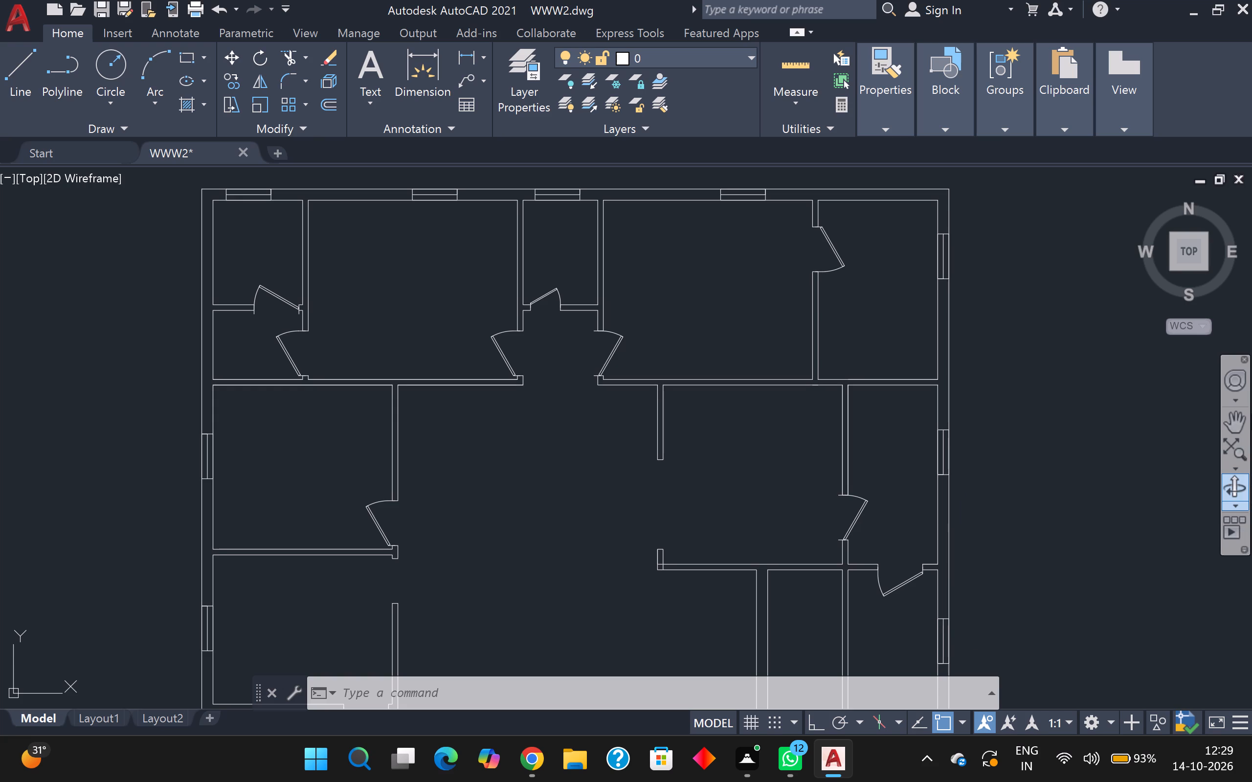
pyautogui.scroll(-3, 1251, 372)
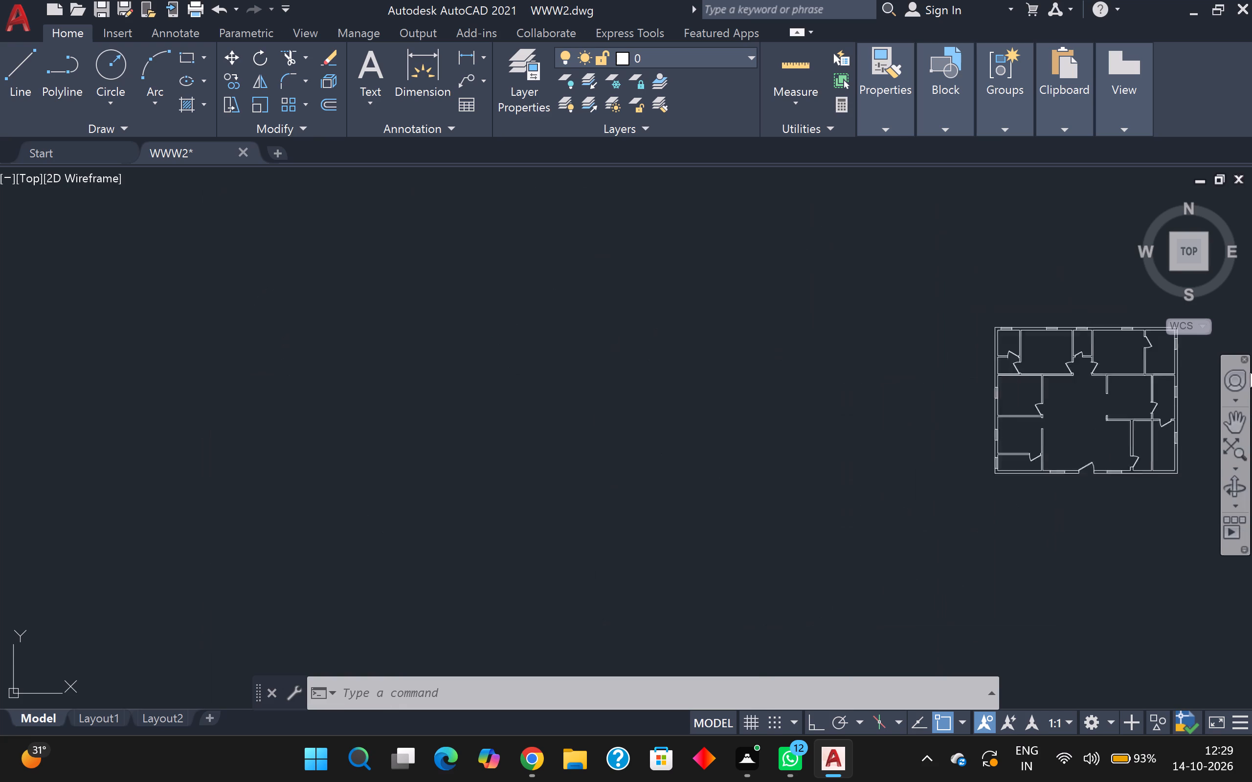
pyautogui.scroll(-1, 1250, 372)
pyautogui.scroll(4, 1251, 375)
pyautogui.moveTo(1251, 374); pyautogui.dragTo(1064, 403, button='middle')
pyautogui.scroll(-3, 1062, 397)
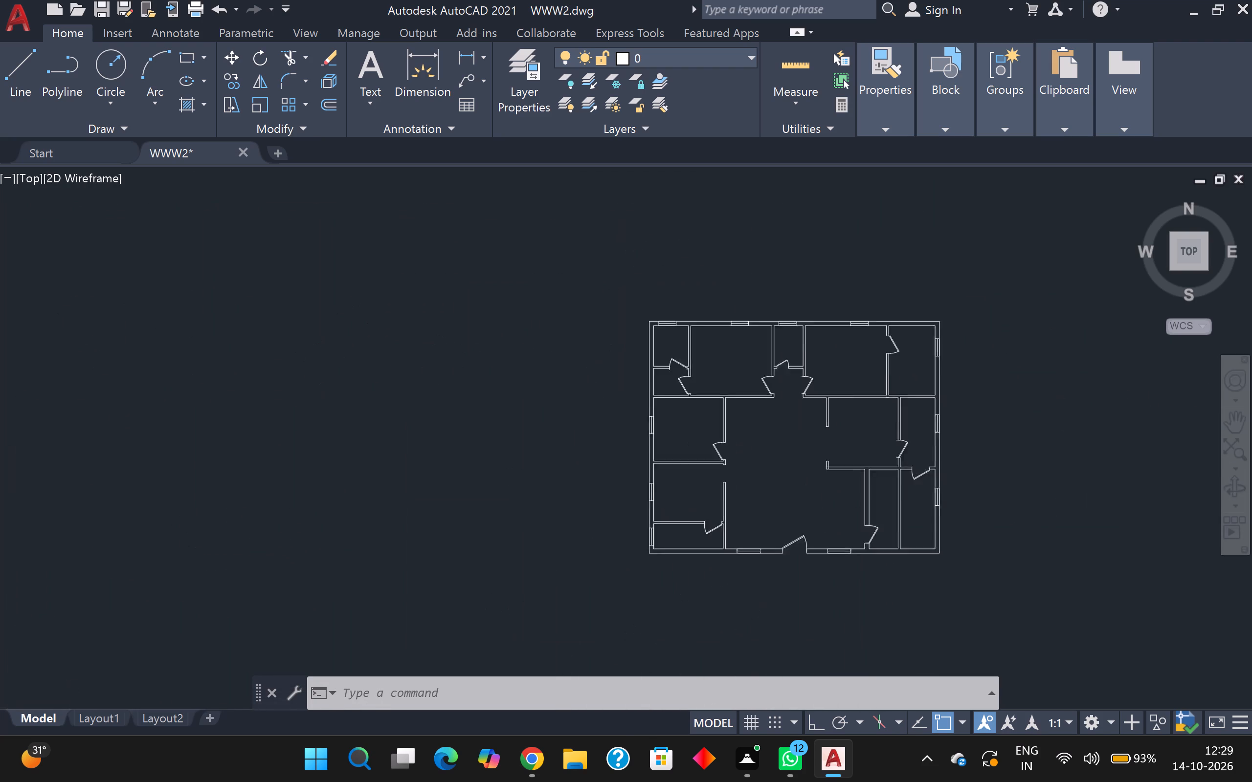
pyautogui.scroll(2, 719, 334)
pyautogui.scroll(1, 1054, 422)
pyautogui.moveTo(1054, 422); pyautogui.dragTo(1005, 334, button='middle')
pyautogui.scroll(1, 1004, 356)
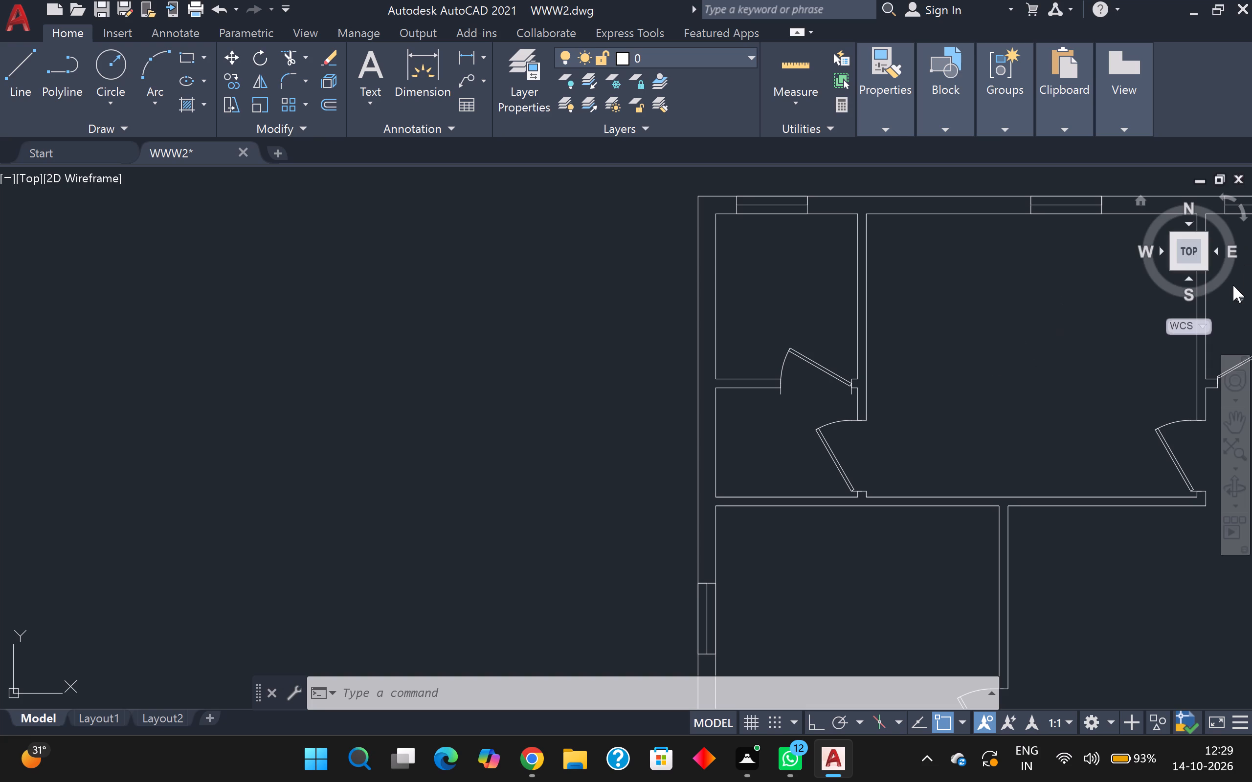
pyautogui.scroll(-5, 1228, 280)
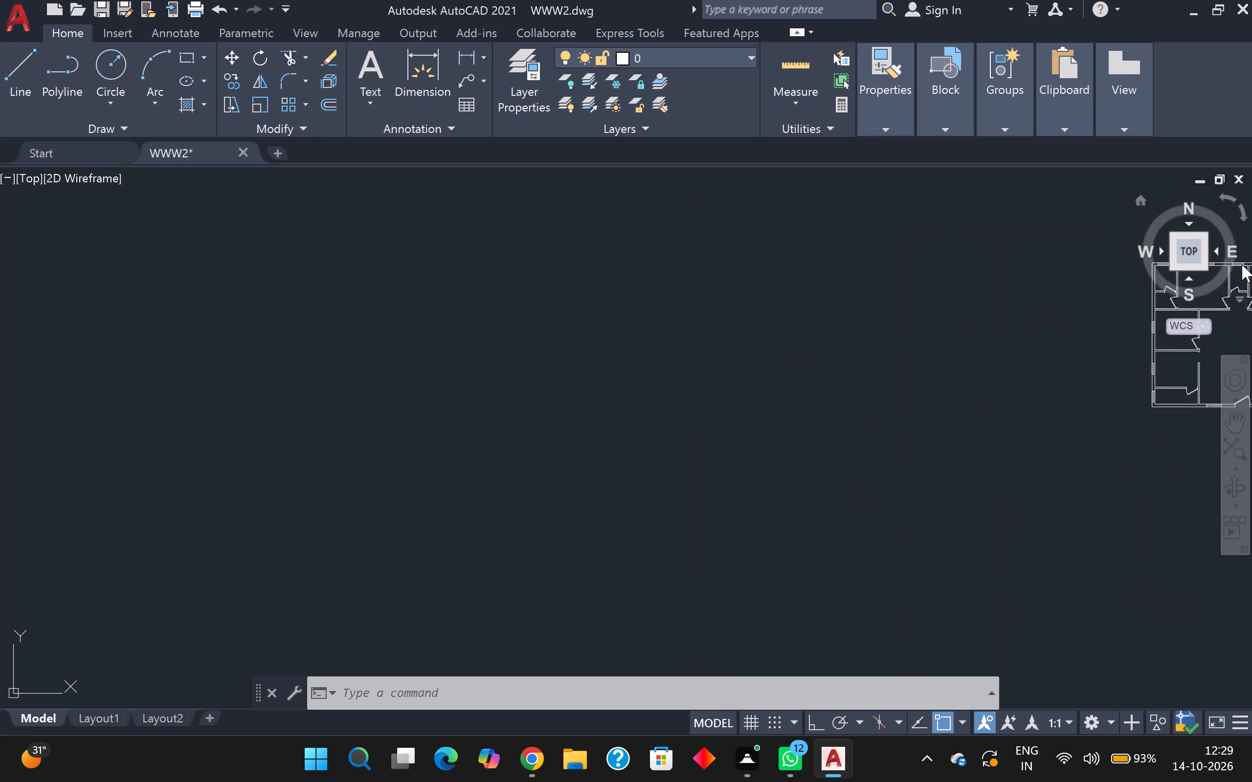
pyautogui.scroll(4, 1107, 362)
pyautogui.scroll(-3, 1073, 345)
pyautogui.moveTo(1070, 334); pyautogui.dragTo(644, 369, button='middle')
pyautogui.scroll(-3, 1166, 365)
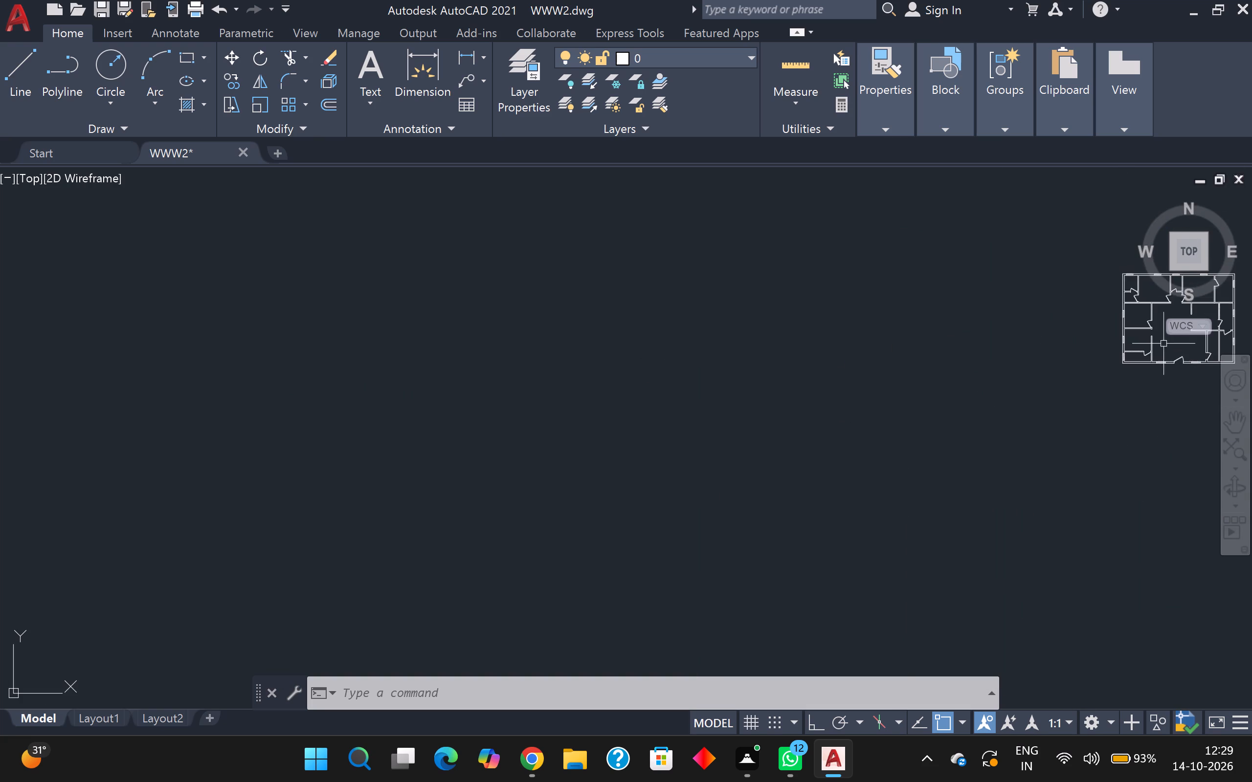
pyautogui.scroll(1, 1163, 341)
pyautogui.moveTo(1163, 340); pyautogui.dragTo(607, 431, button='middle')
pyautogui.scroll(2, 614, 420)
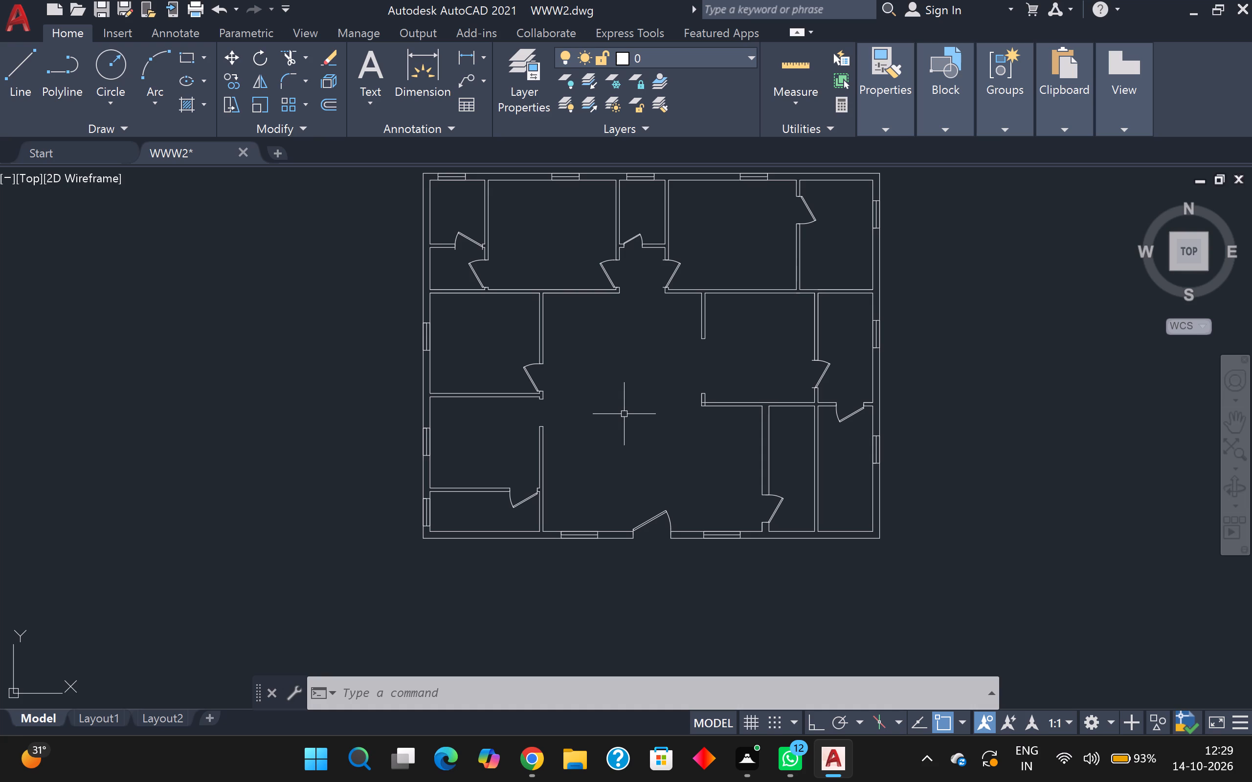
# Insert the Range-Oven - 30 in top and Sink-double - 36 in top blocks from DesignCenter's Kitchens.dwg, east of the floor plan.
pyautogui.moveTo(691, 351); pyautogui.dragTo(690, 354, button='middle')
pyautogui.moveTo(690, 354); pyautogui.dragTo(673, 411, button='middle')
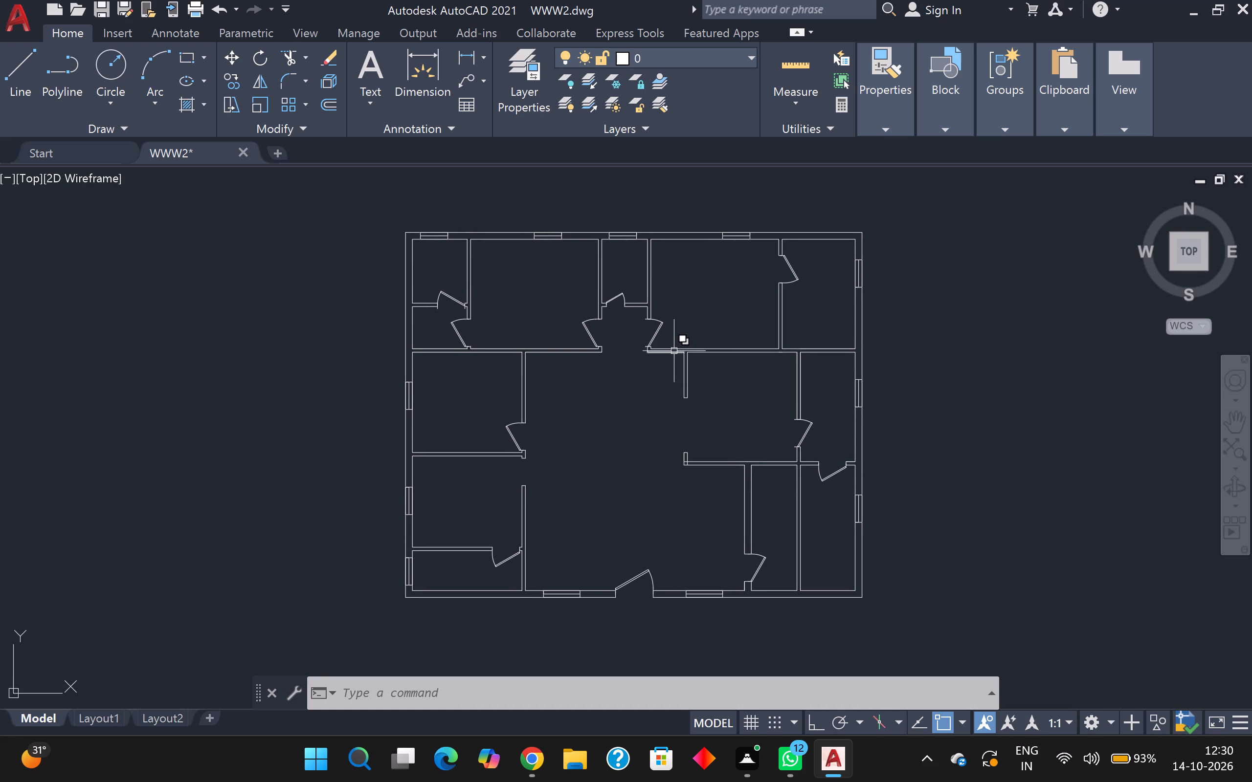
pyautogui.write('de')
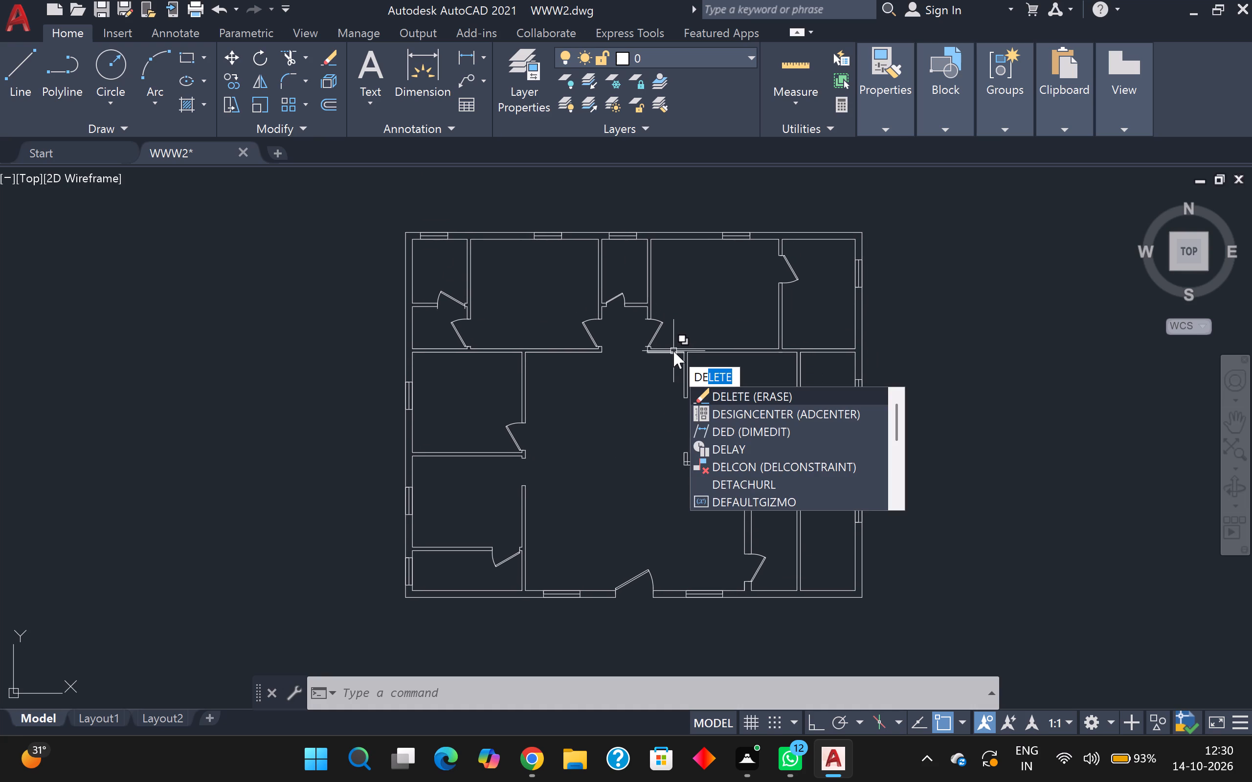
pyautogui.click(739, 410)
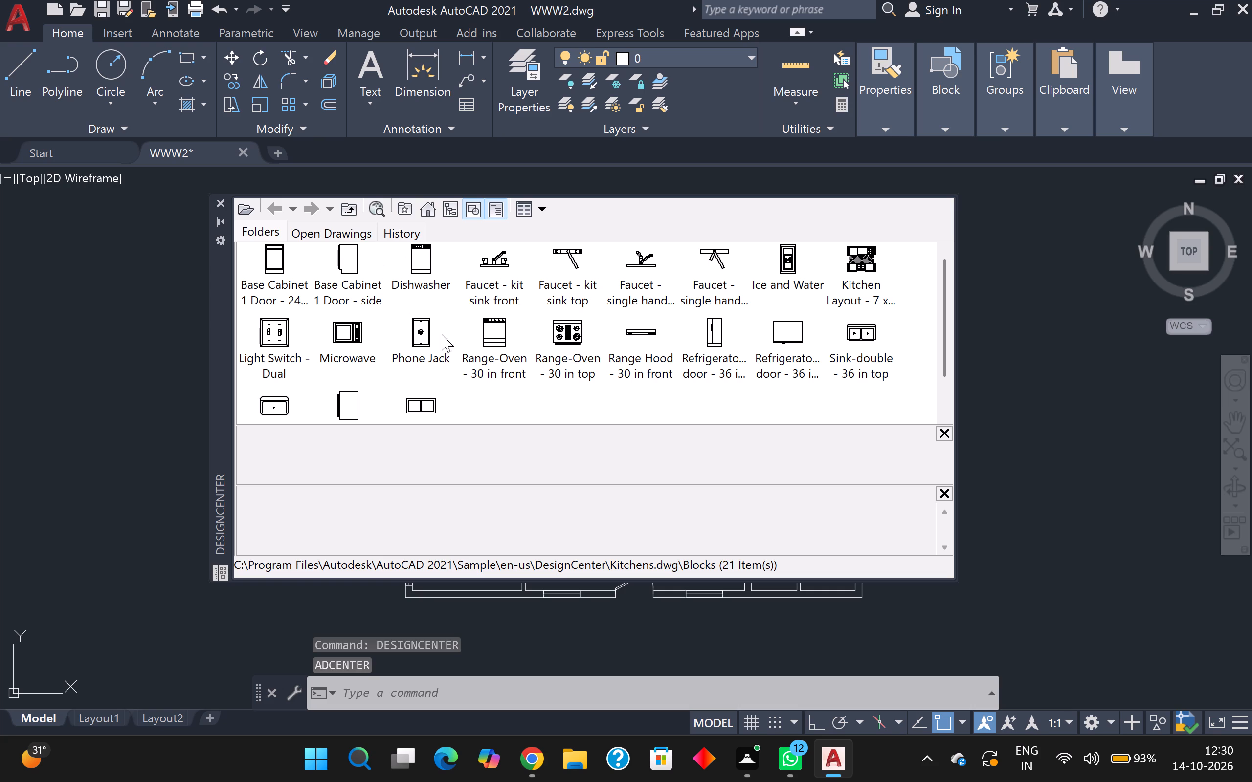
pyautogui.moveTo(567, 336); pyautogui.dragTo(773, 425)
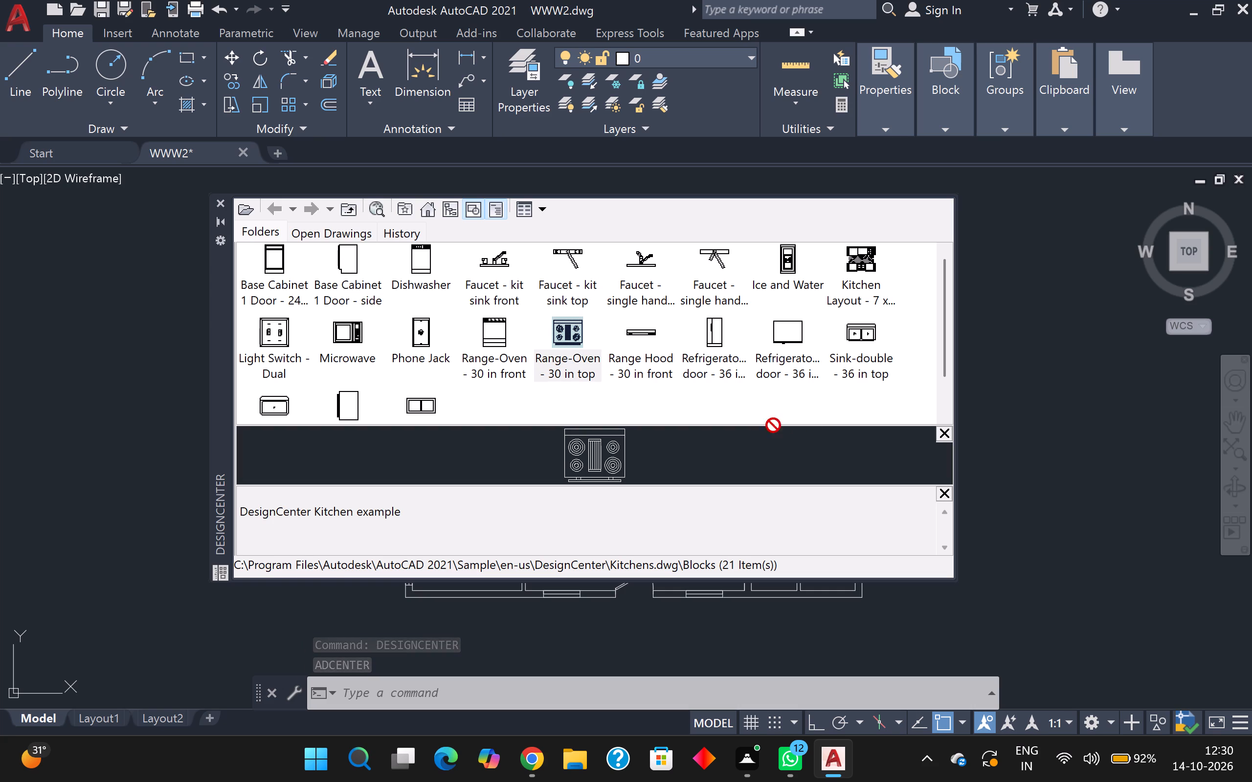
pyautogui.moveTo(773, 425); pyautogui.dragTo(1039, 415)
pyautogui.moveTo(855, 333); pyautogui.dragTo(1045, 359)
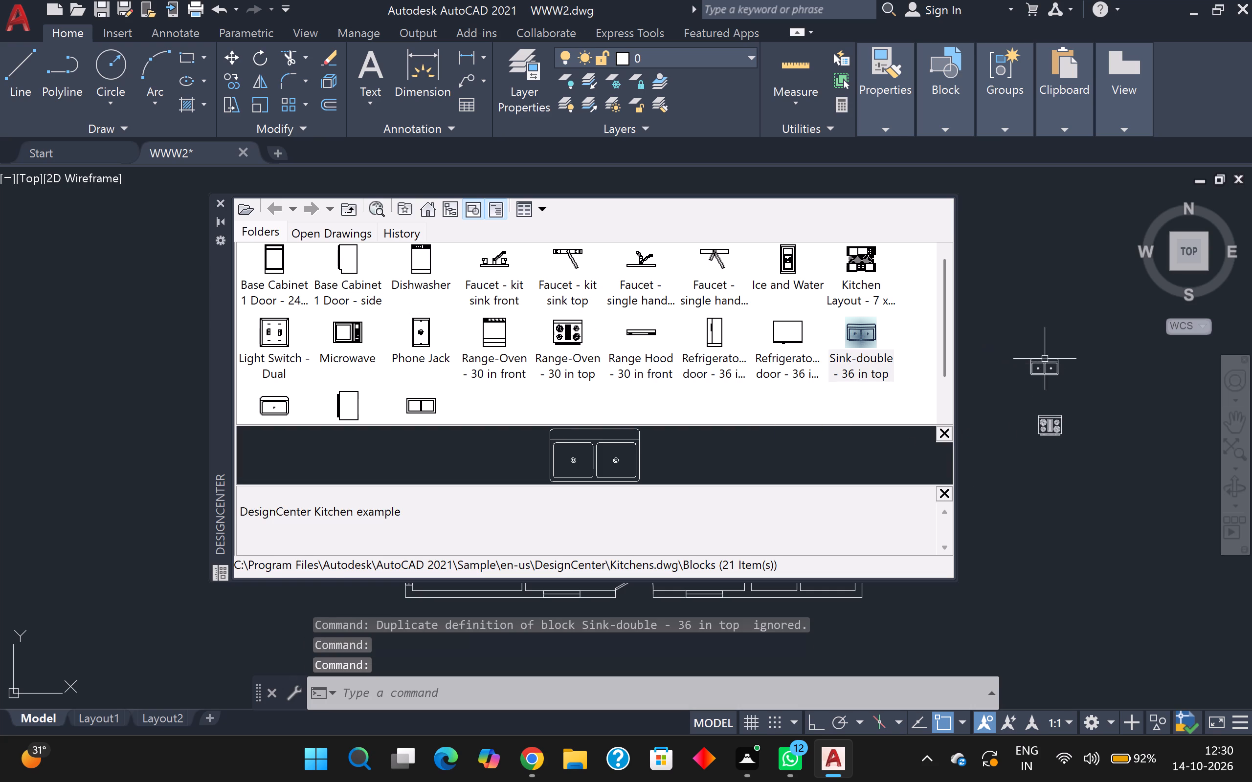
# Insert the Kitchen Layout block from DesignCenter above the double sink, outside the plan, and close DesignCenter.
pyautogui.scroll(3, 861, 305)
pyautogui.scroll(2, 866, 264)
pyautogui.scroll(-2, 866, 264)
pyautogui.scroll(2, 868, 264)
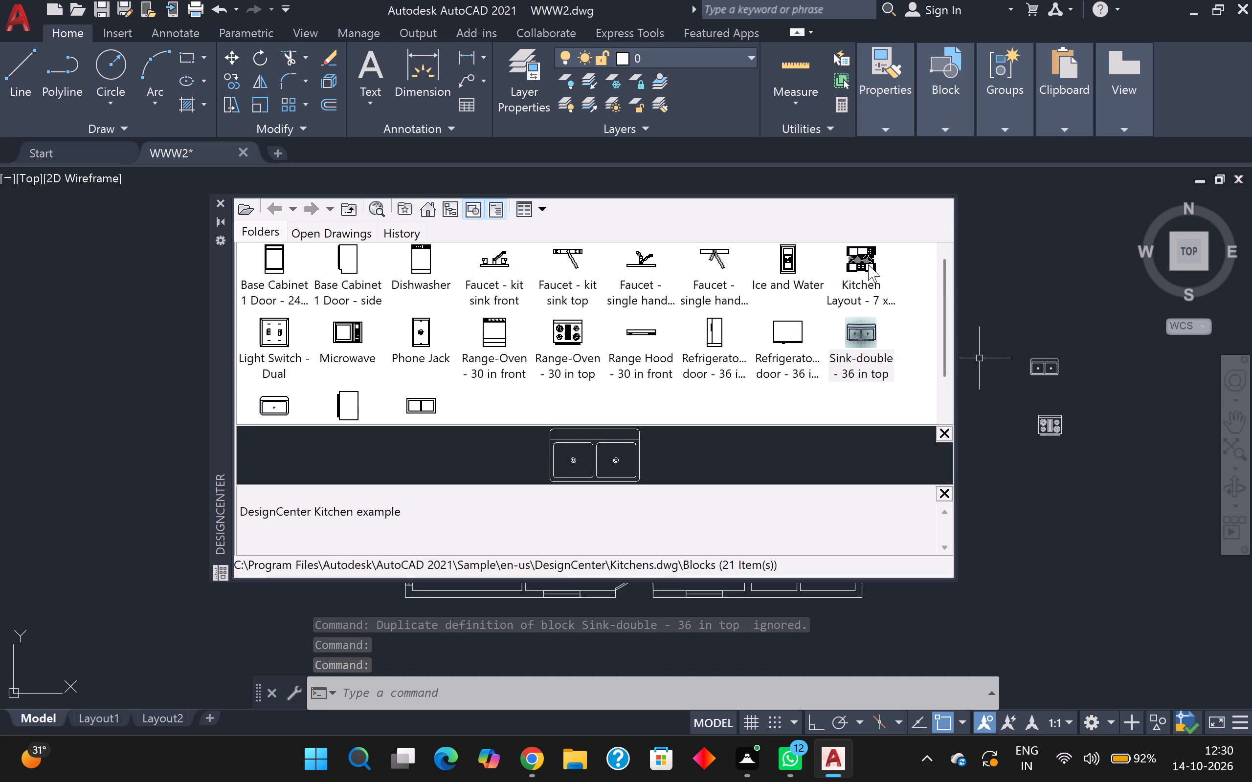
pyautogui.scroll(1, 868, 264)
pyautogui.moveTo(868, 263); pyautogui.dragTo(1047, 288)
pyautogui.scroll(2, 1014, 243)
pyautogui.scroll(-1, 1006, 237)
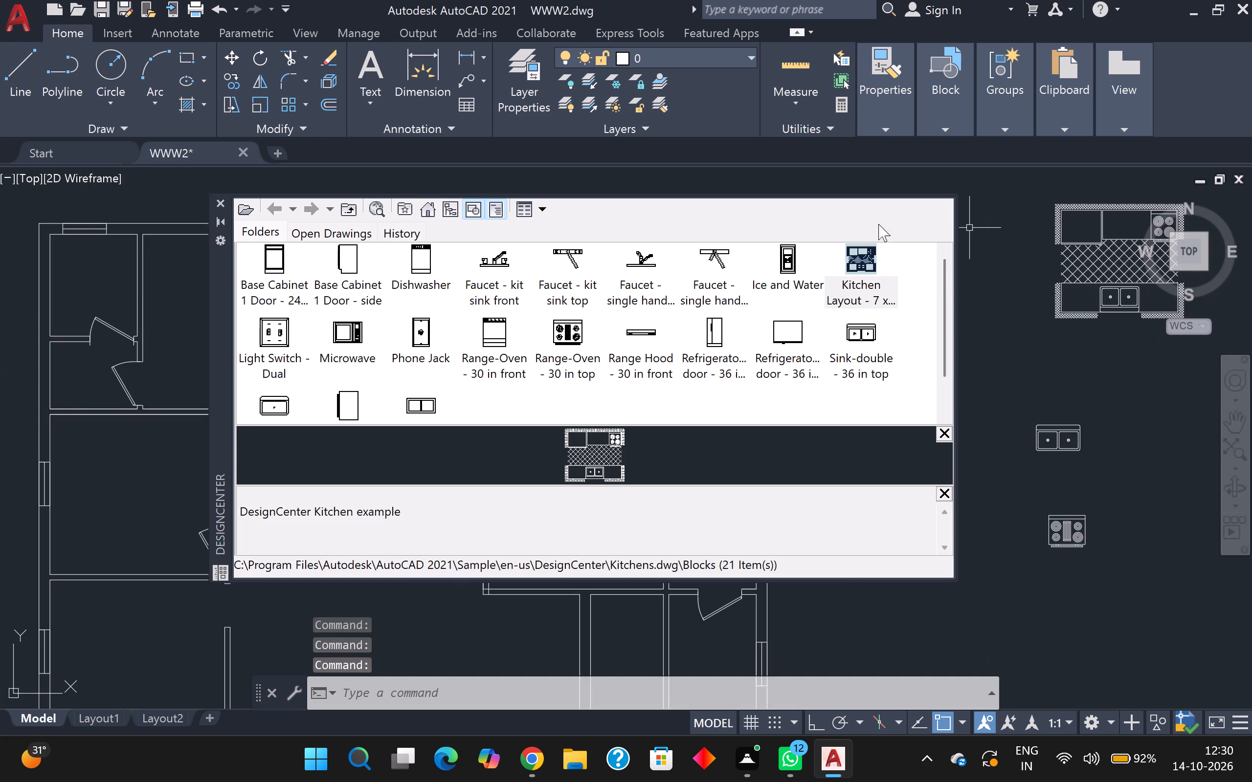
pyautogui.click(217, 201)
# Move the kitchen layout block into the open-fronted room immediately west of the middle east room.
pyautogui.scroll(-4, 235, 198)
pyautogui.scroll(3, 319, 251)
pyautogui.moveTo(324, 247); pyautogui.dragTo(454, 366, button='middle')
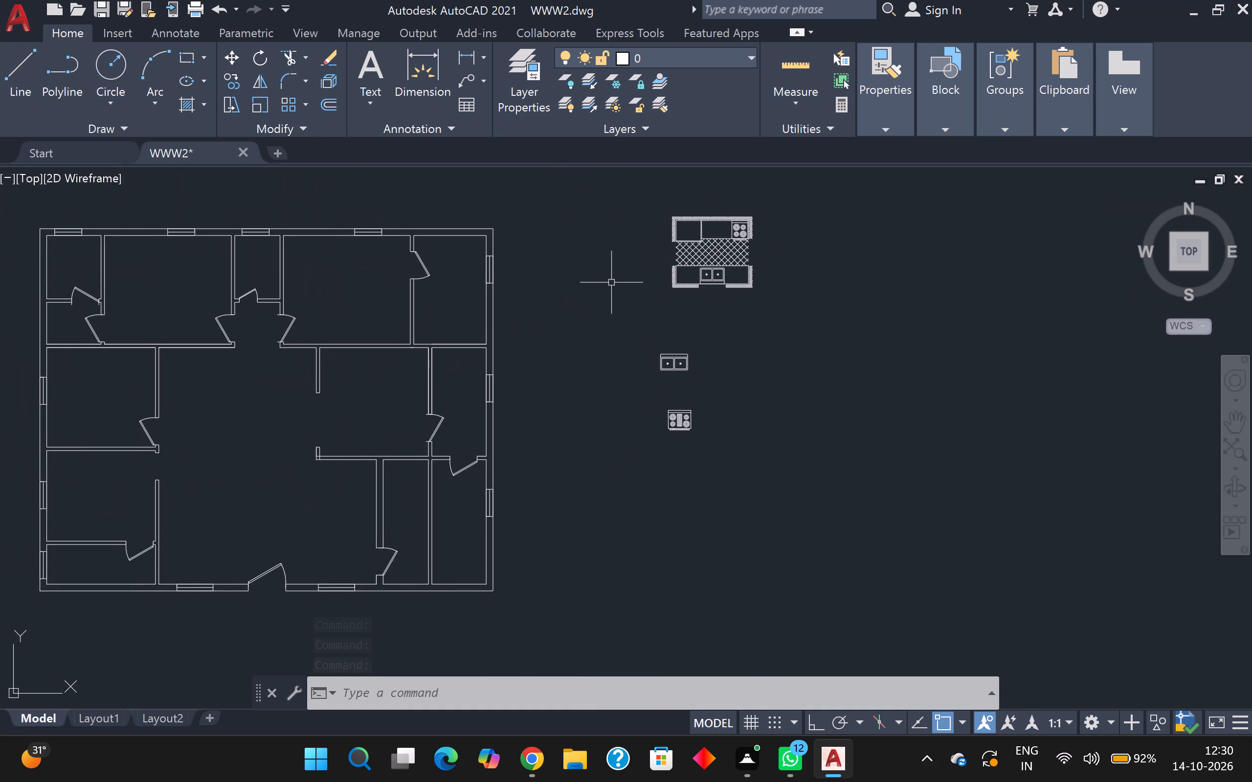
pyautogui.click(701, 253)
pyautogui.press('m')
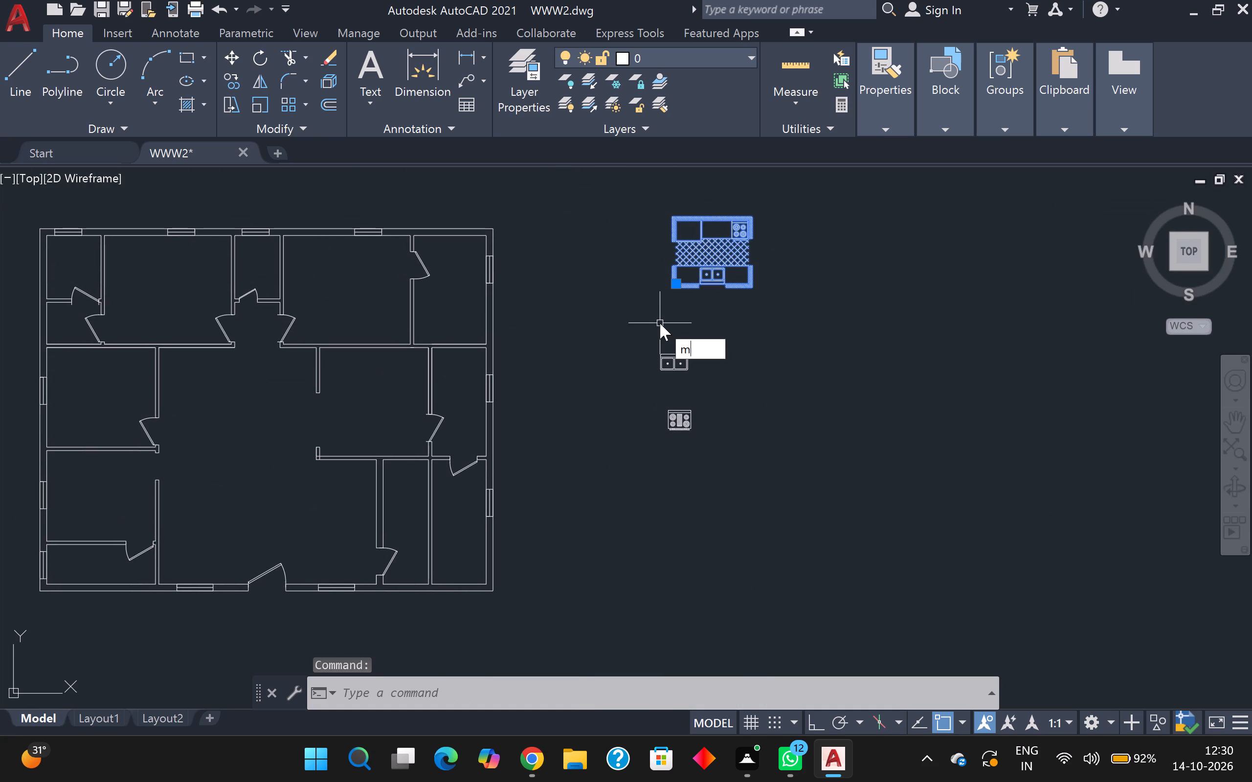
pyautogui.press('Return')
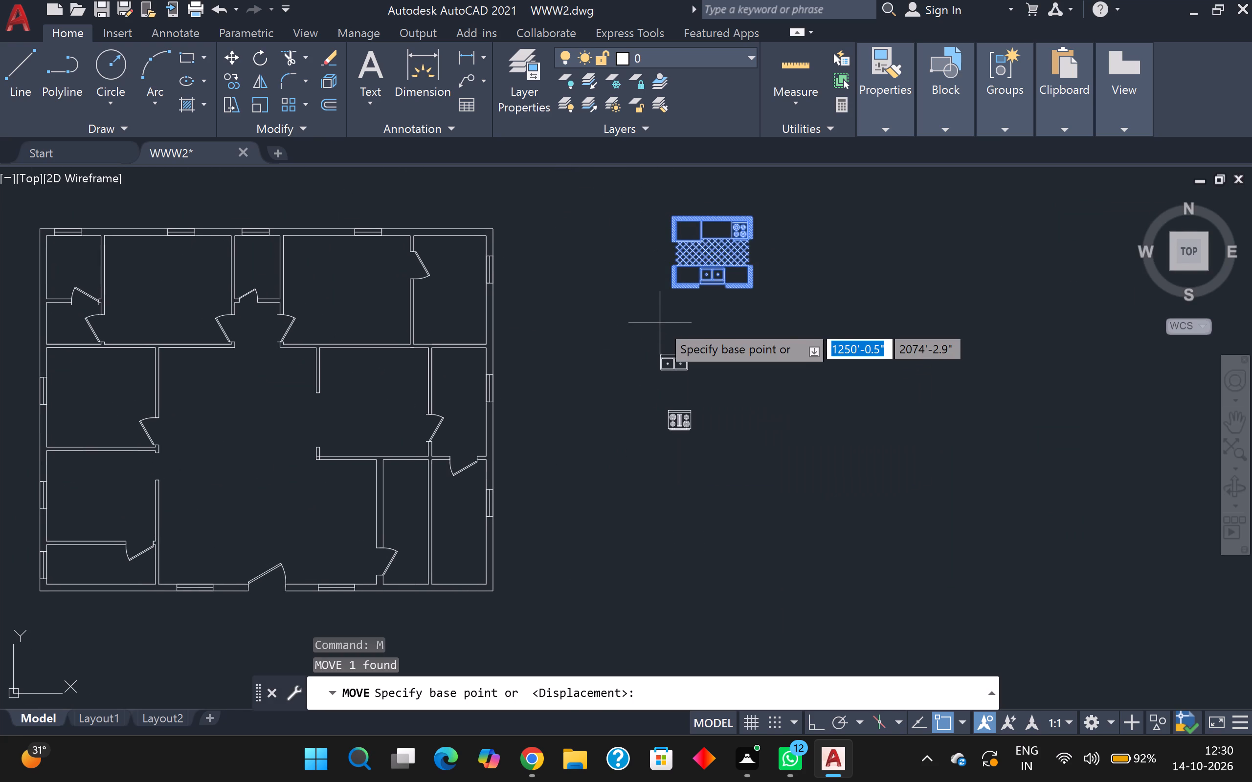
pyautogui.click(715, 238)
pyautogui.scroll(2, 394, 395)
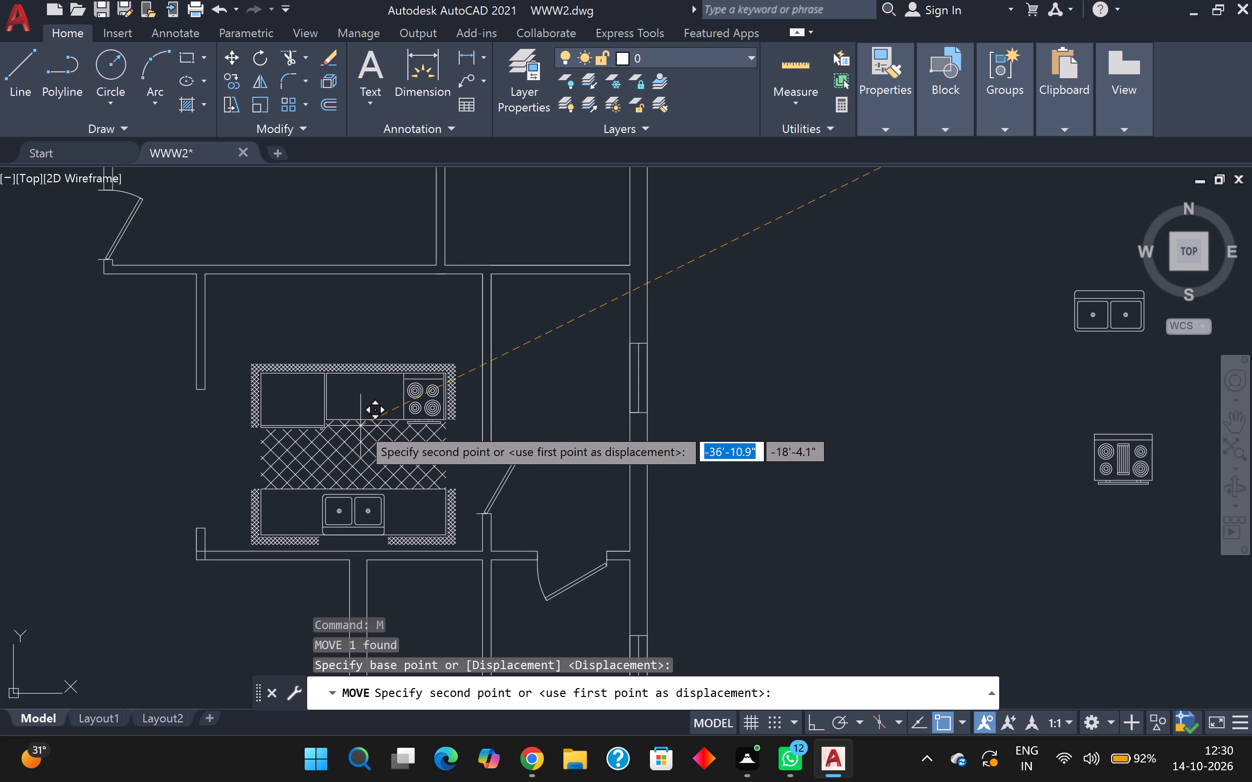
pyautogui.click(362, 426)
# Scale the kitchen layout block within the open-fronted room.
pyautogui.scroll(2, 453, 343)
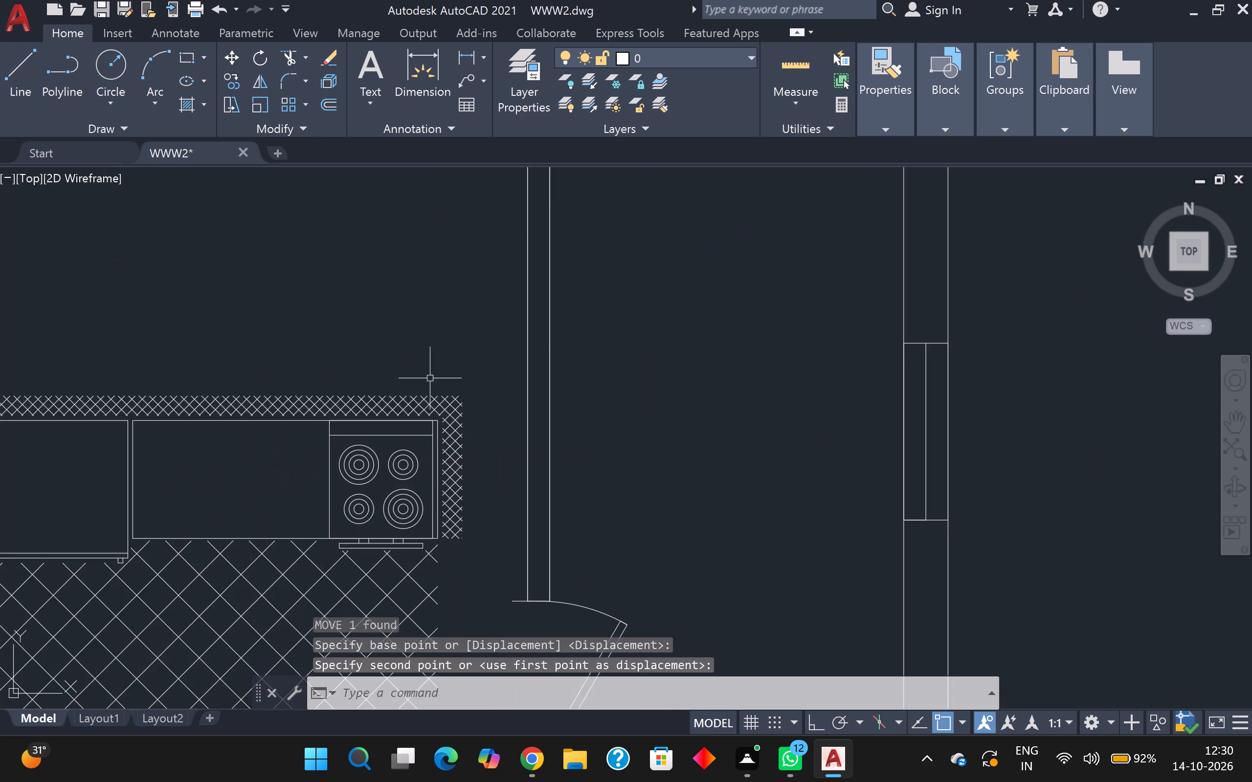
pyautogui.scroll(-1, 425, 394)
pyautogui.click(425, 394)
pyautogui.write('sc')
pyautogui.press('Return')
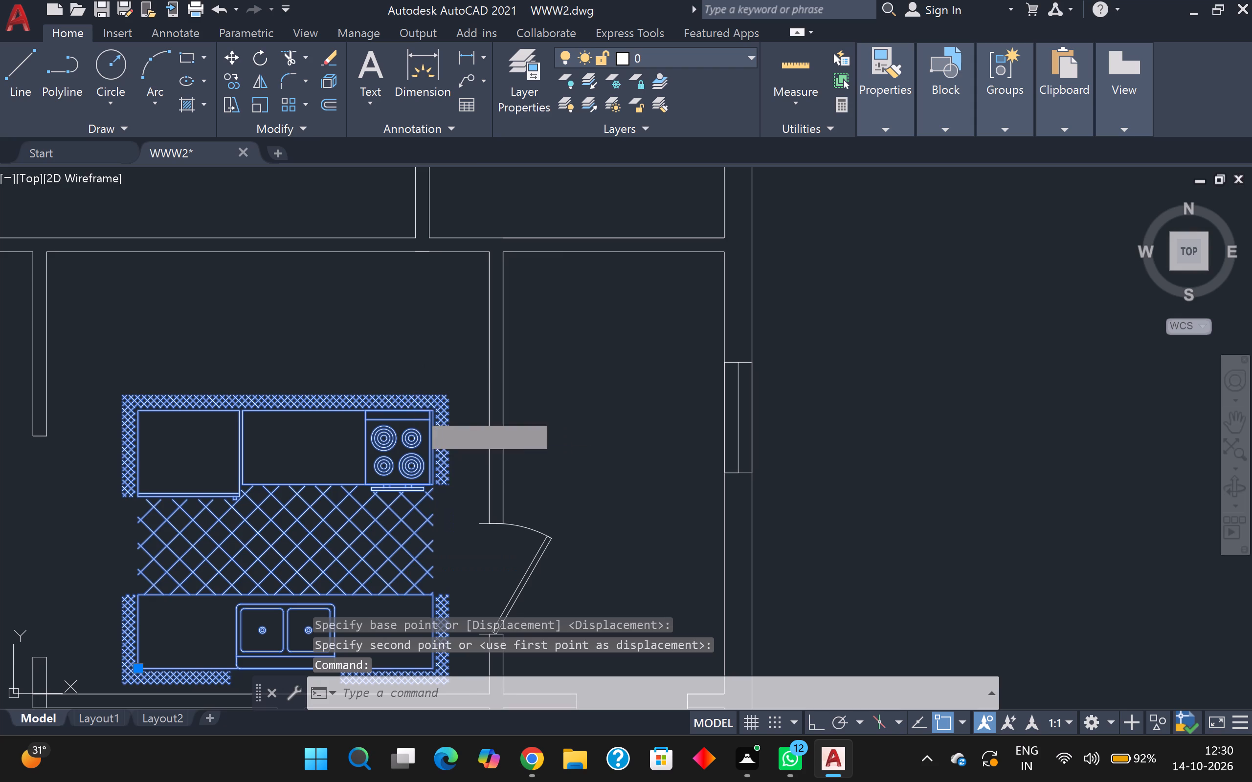
pyautogui.scroll(-2, 417, 413)
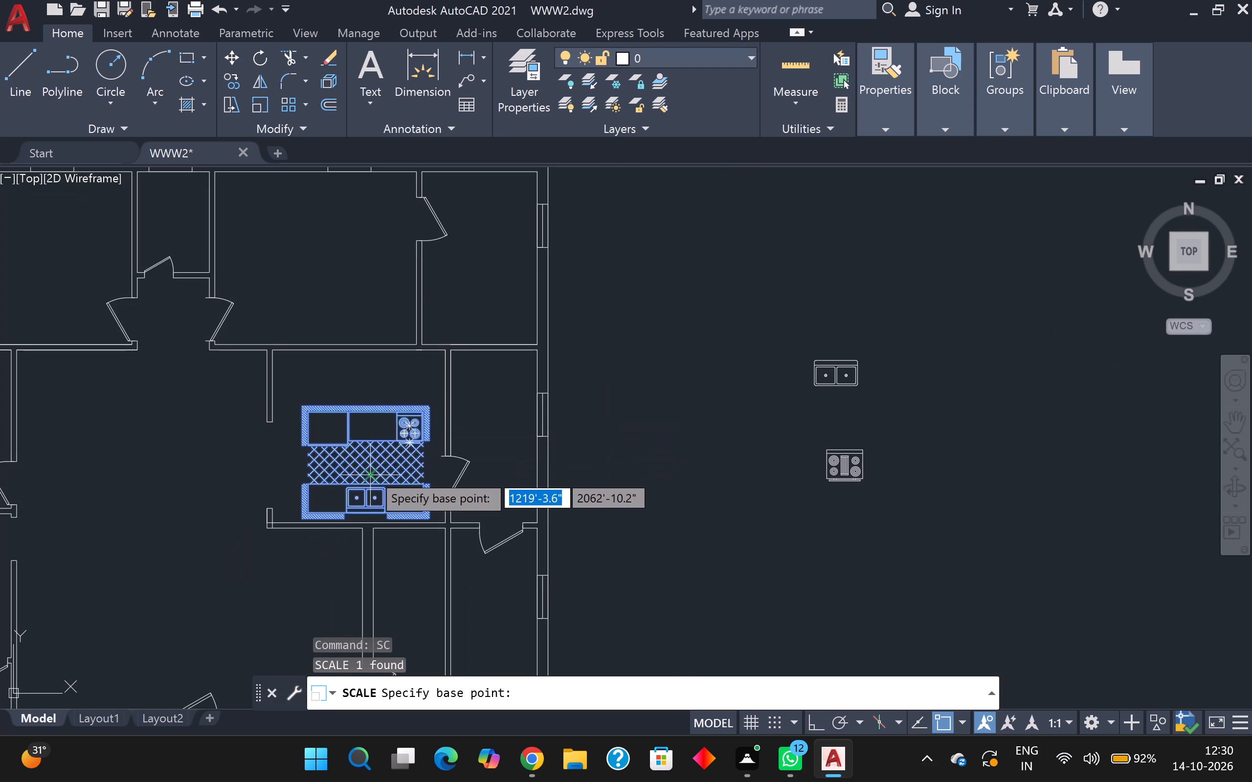
pyautogui.scroll(1, 369, 473)
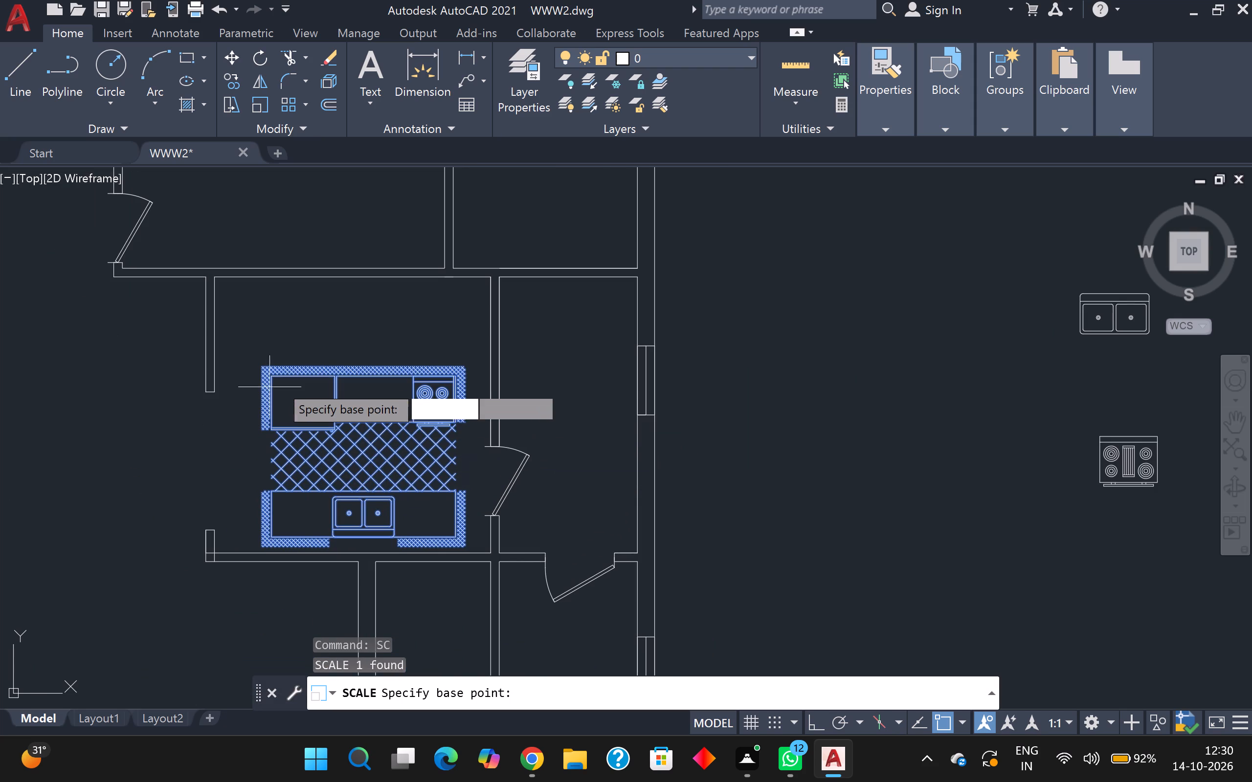
pyautogui.scroll(-1, 288, 381)
pyautogui.moveTo(294, 383); pyautogui.dragTo(359, 339, button='middle')
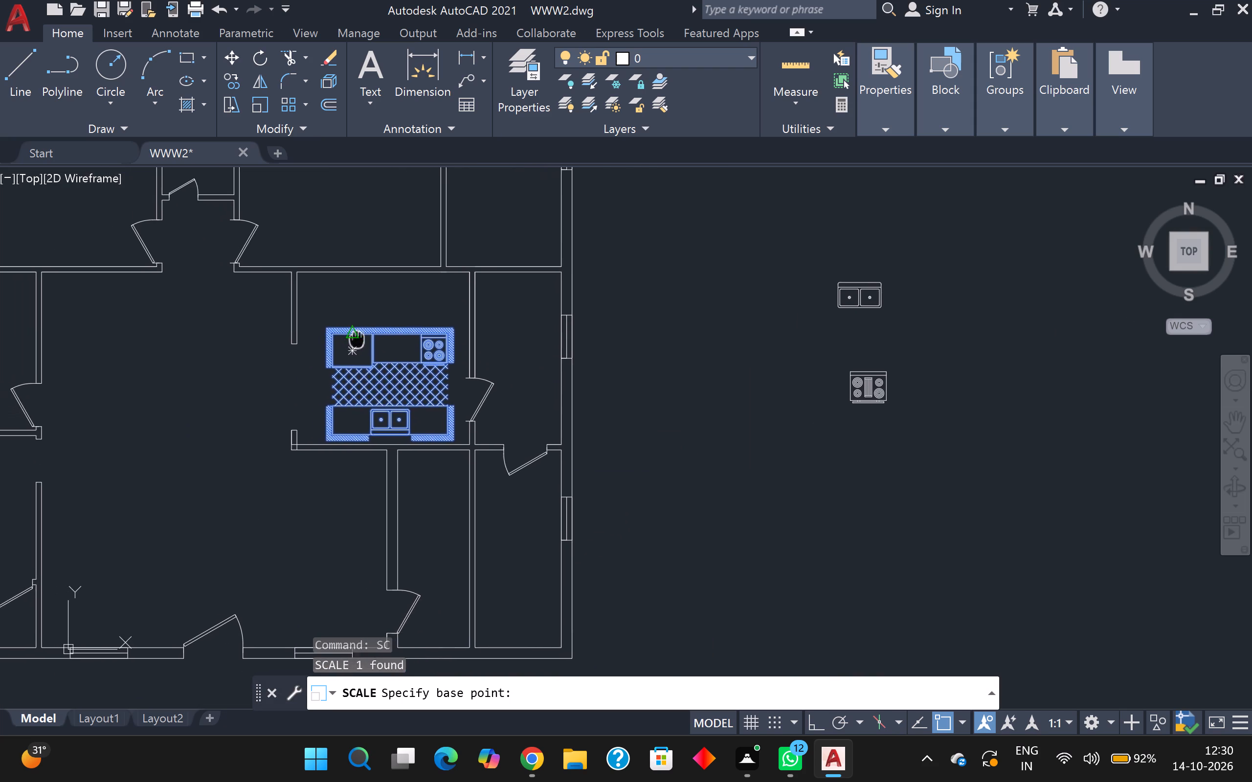
pyautogui.moveTo(359, 339); pyautogui.dragTo(420, 387, button='middle')
pyautogui.scroll(2, 412, 374)
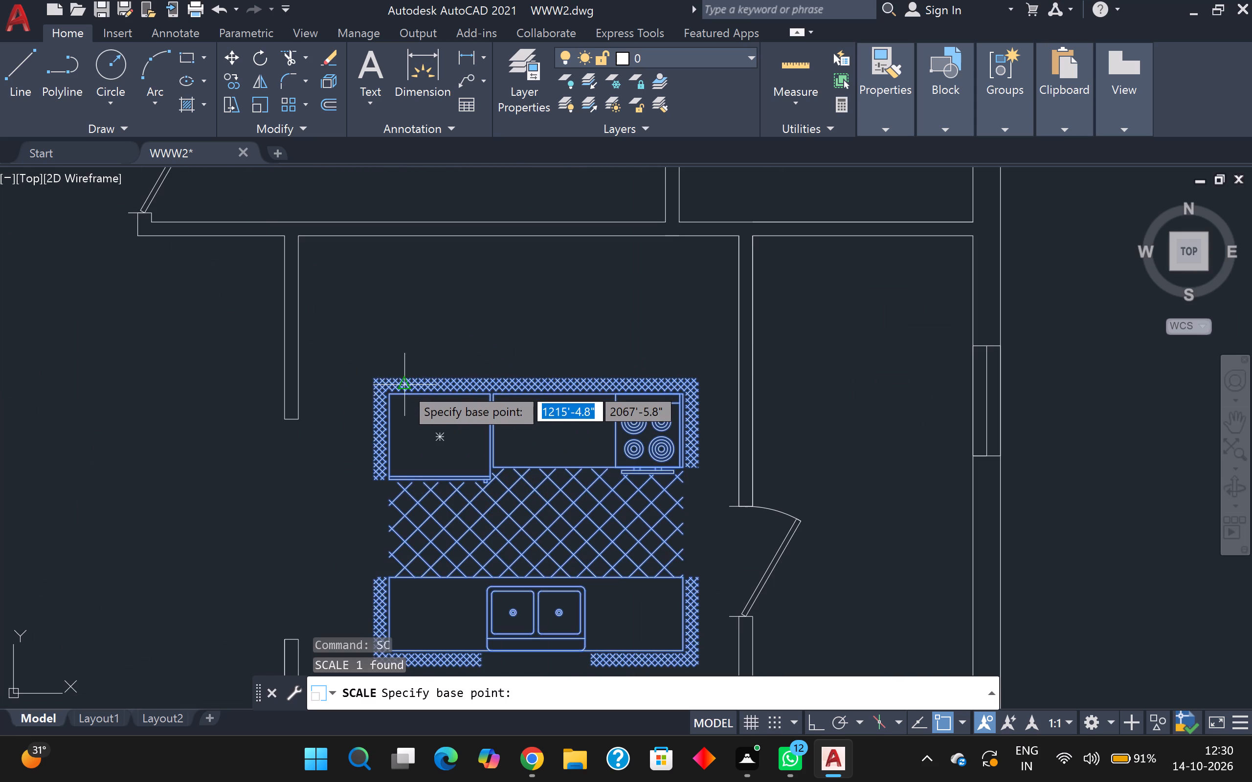
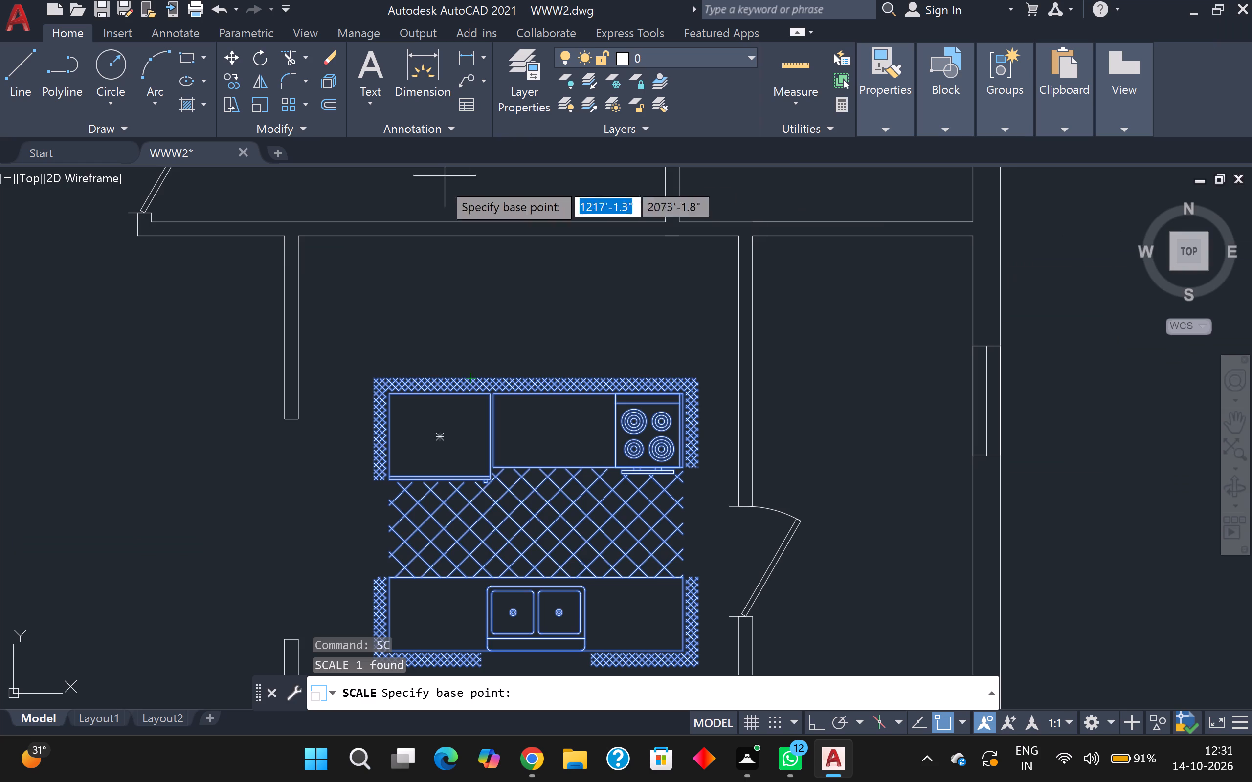
# Scale the kitchen layout block by reference from its northwest corner, matching its top edge to the room's inner width along the north wall.
pyautogui.scroll(4, 393, 360)
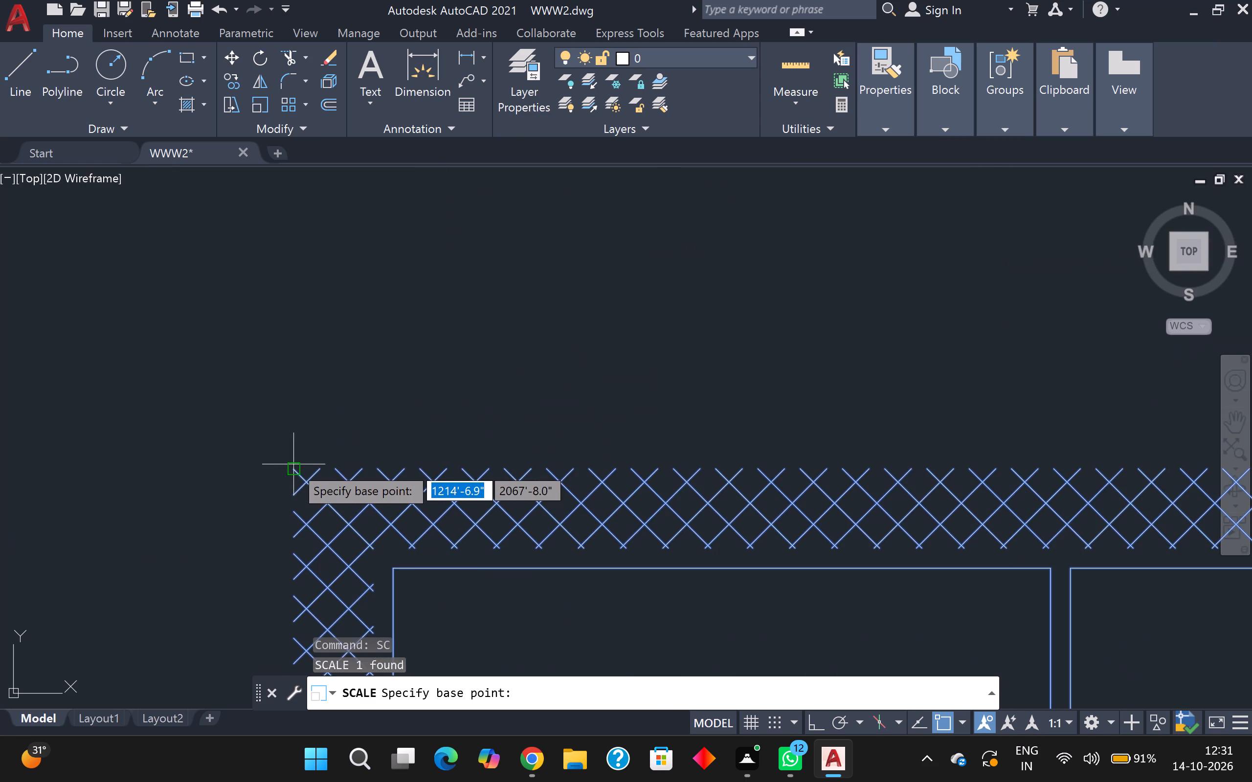
pyautogui.click(293, 465)
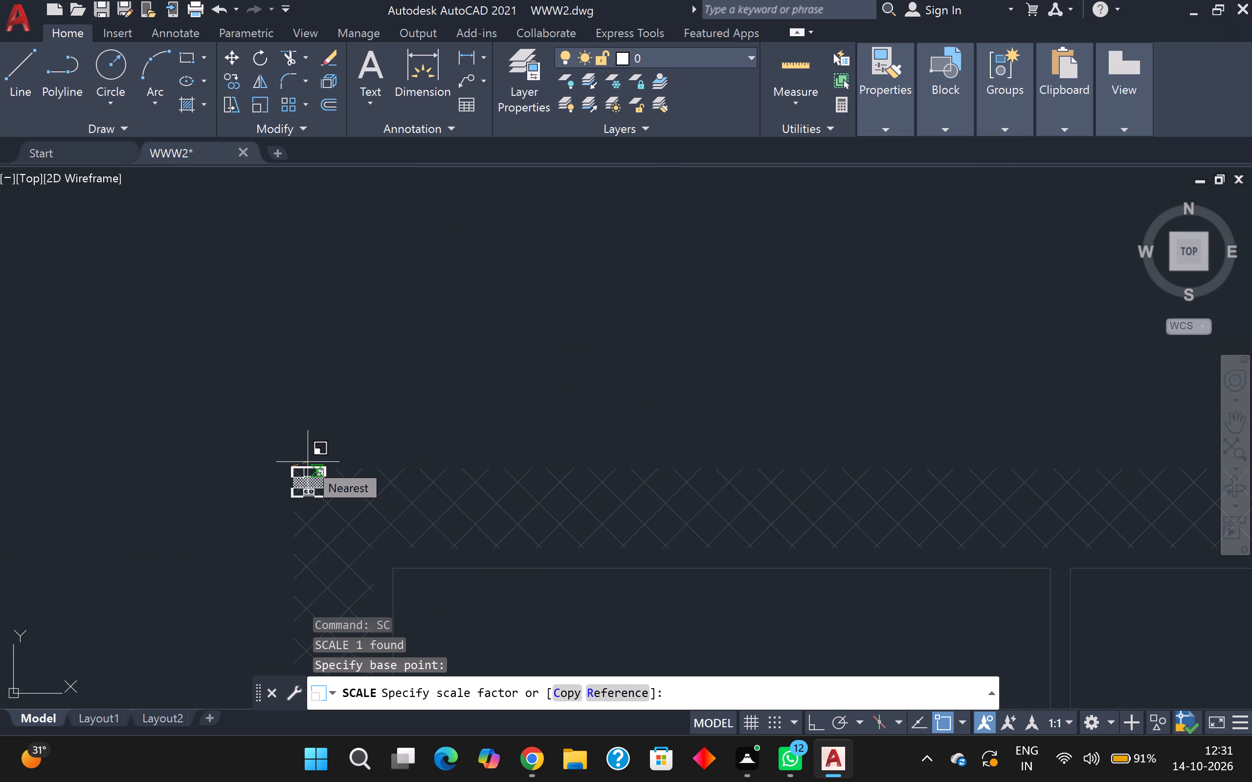
pyautogui.press('r')
pyautogui.press('Return')
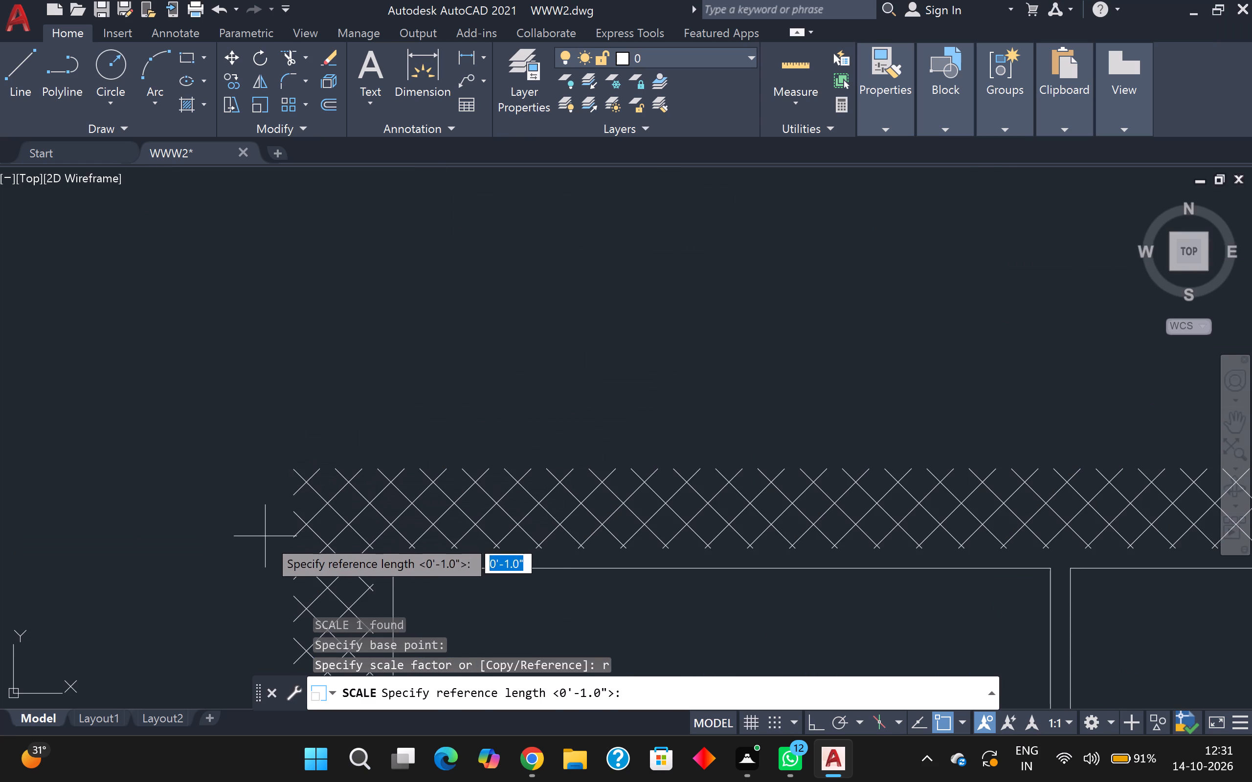
pyautogui.click(295, 536)
pyautogui.scroll(-2, 510, 526)
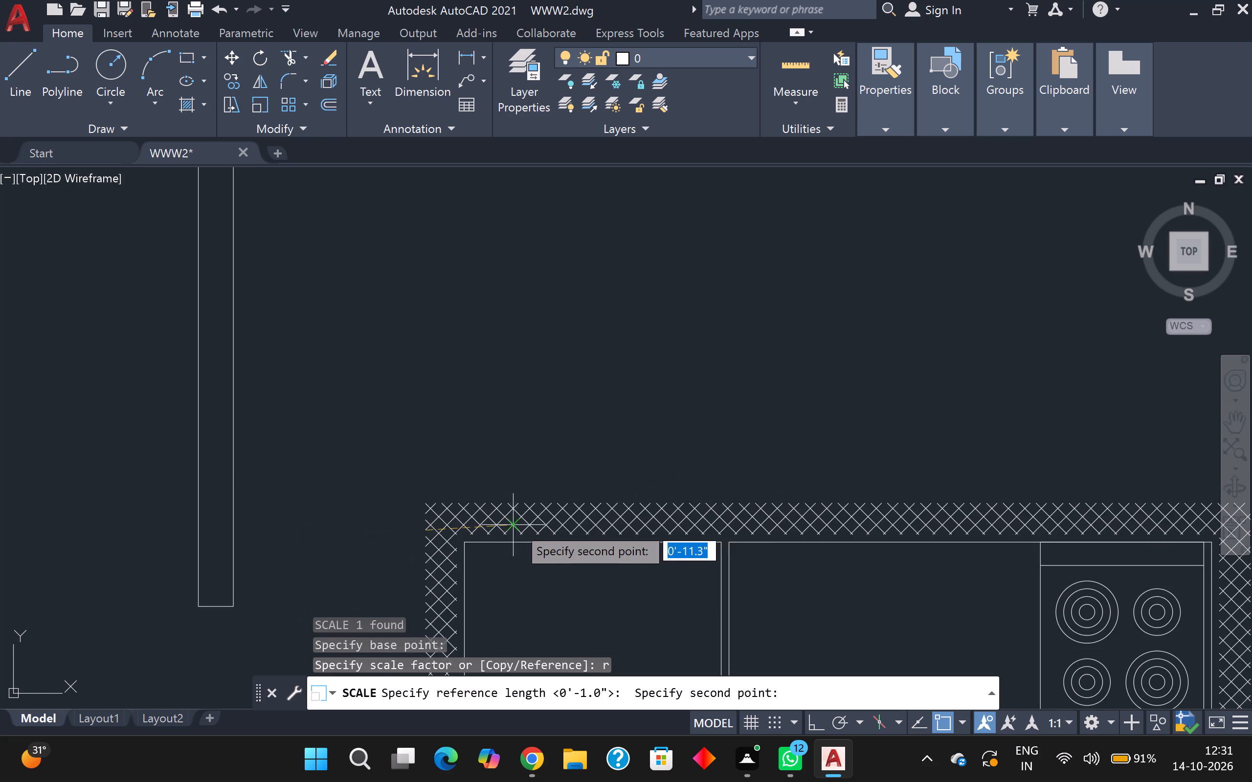
pyautogui.moveTo(581, 524); pyautogui.dragTo(110, 457, button='middle')
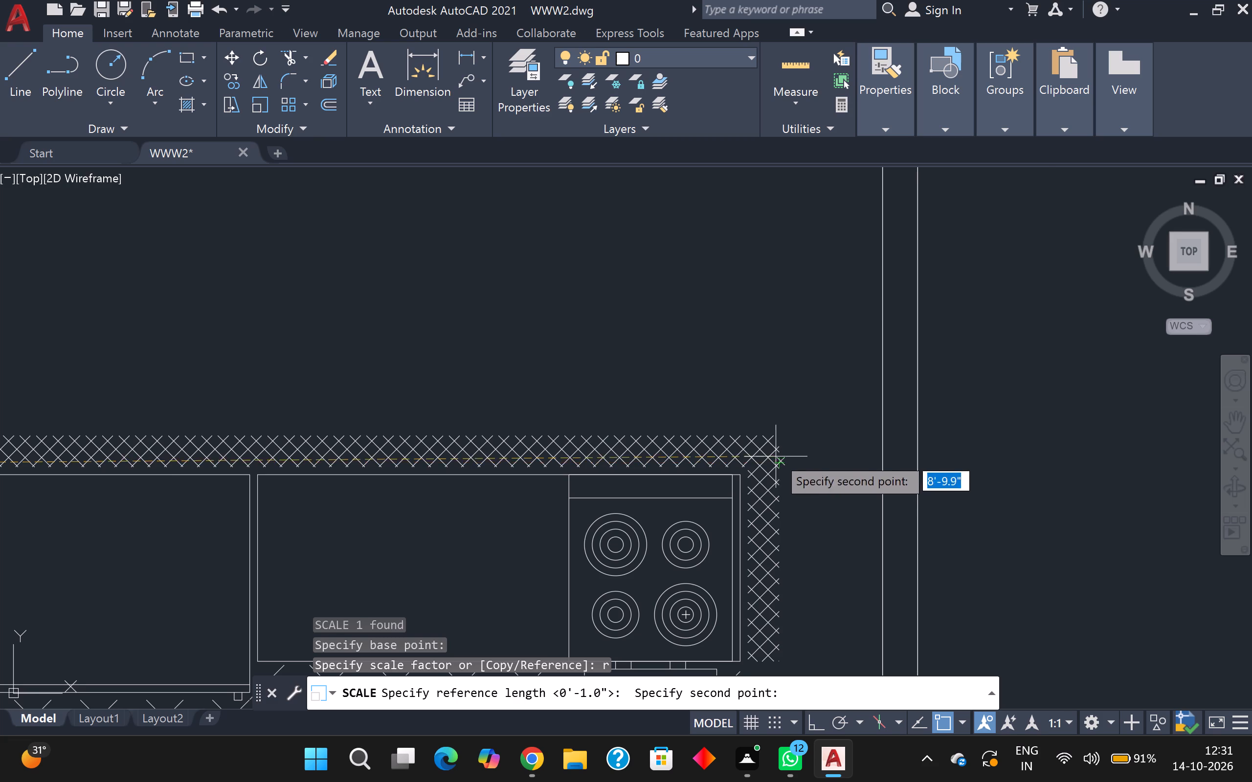
pyautogui.scroll(4, 776, 455)
pyautogui.click(790, 511)
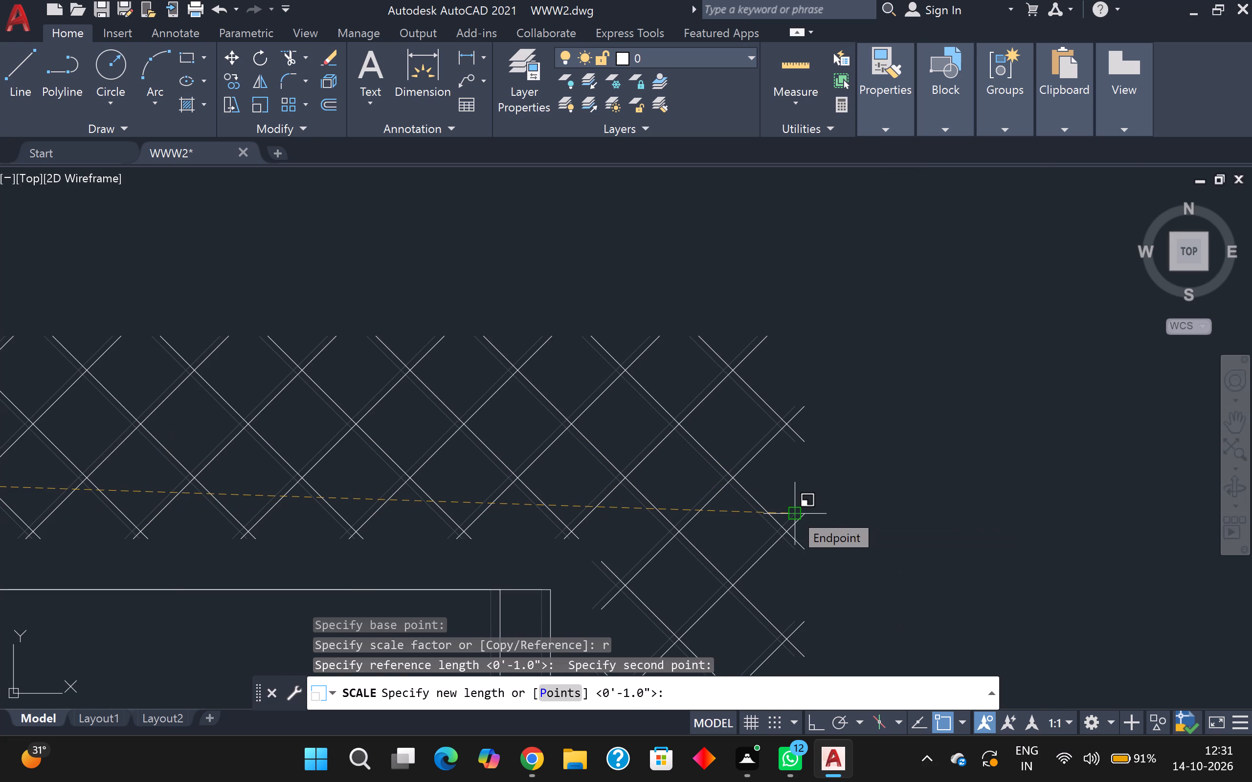
pyautogui.press('p')
pyautogui.press('Return')
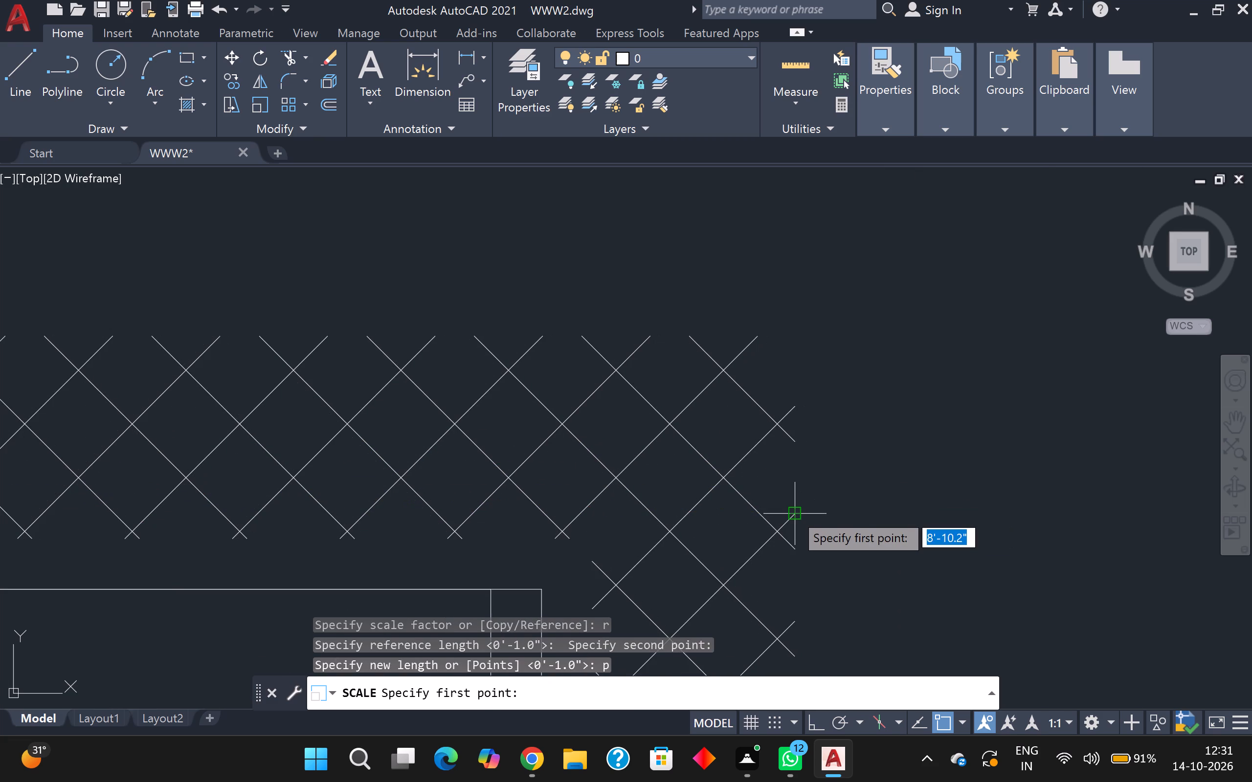
pyautogui.scroll(-6, 855, 513)
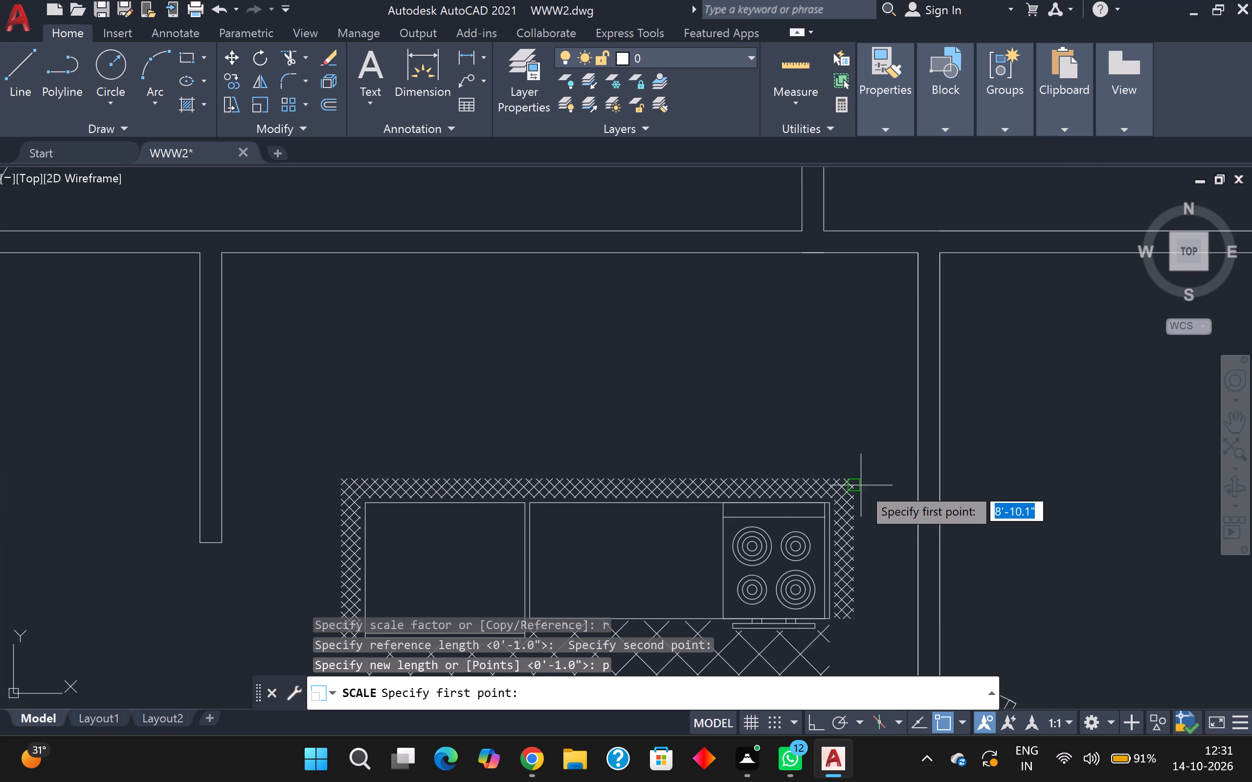
pyautogui.click(219, 250)
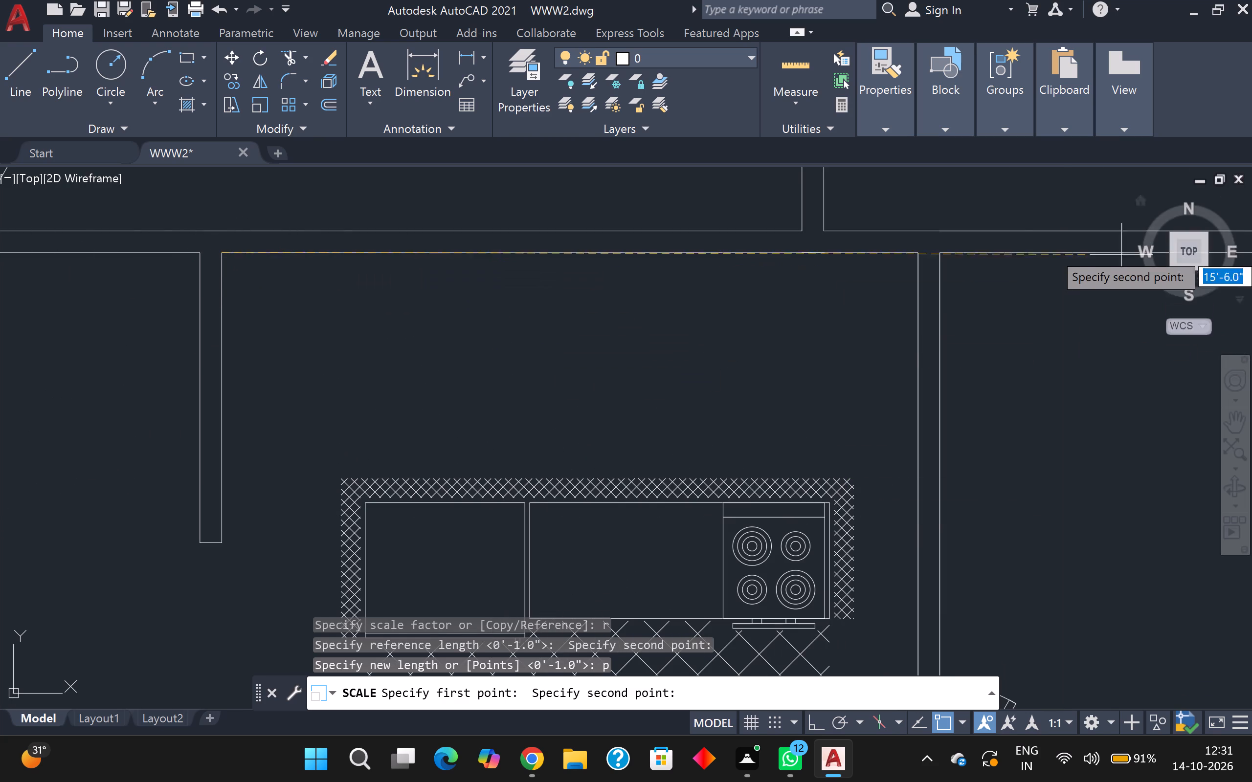
pyautogui.click(920, 252)
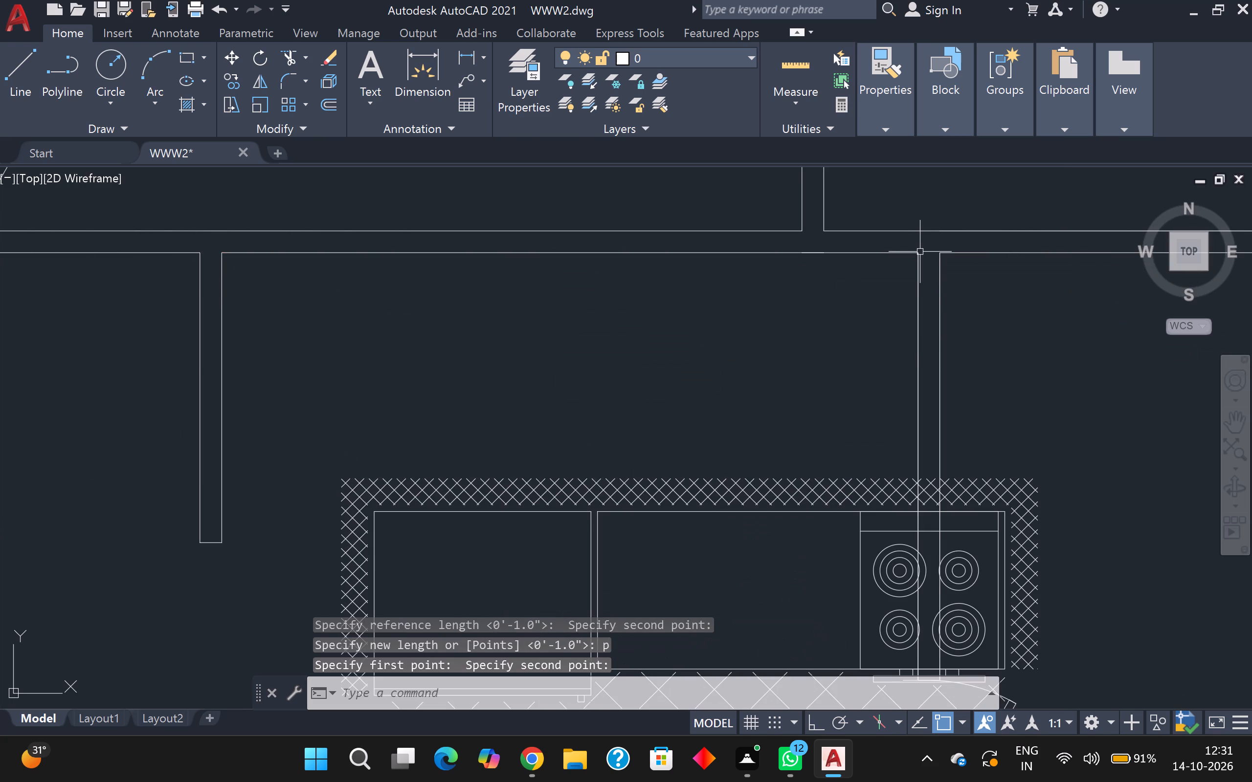
# Move the scaled kitchen layout block up against the room's north wall, fitted between the west and east walls.
pyautogui.click(789, 488)
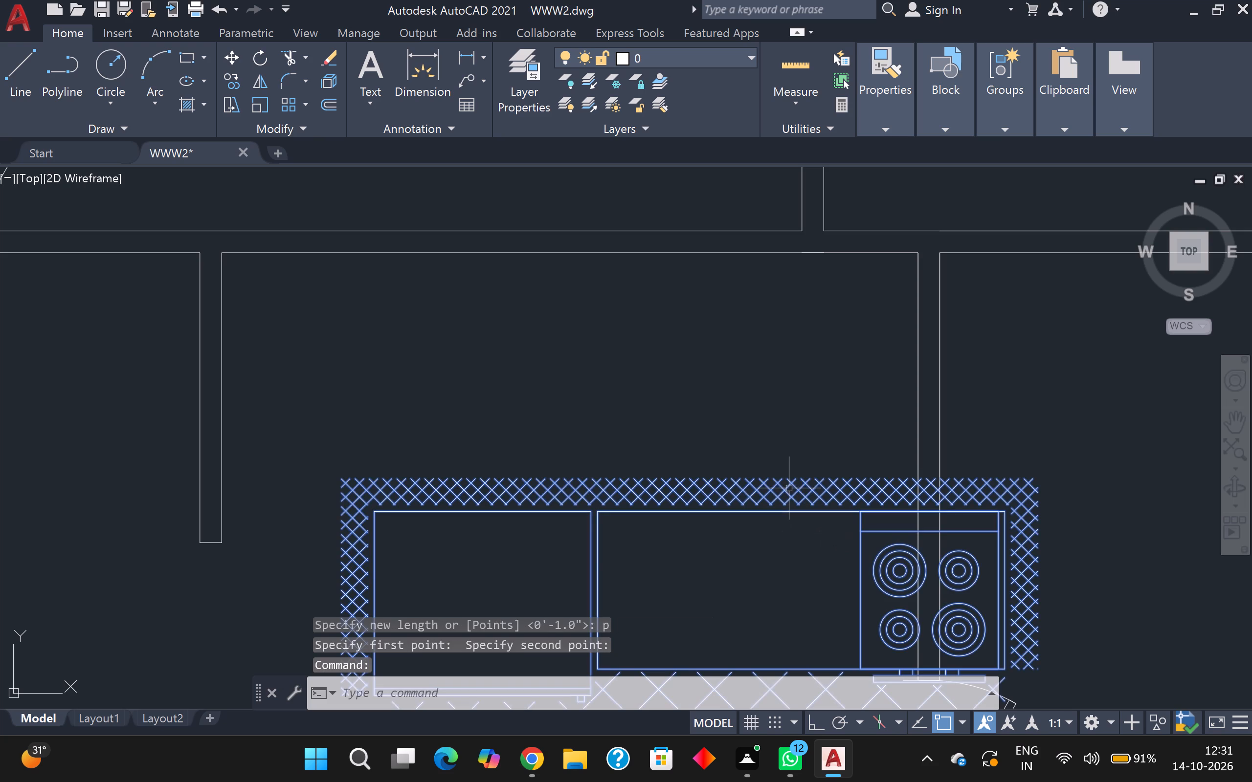
pyautogui.press('m')
pyautogui.press('Return')
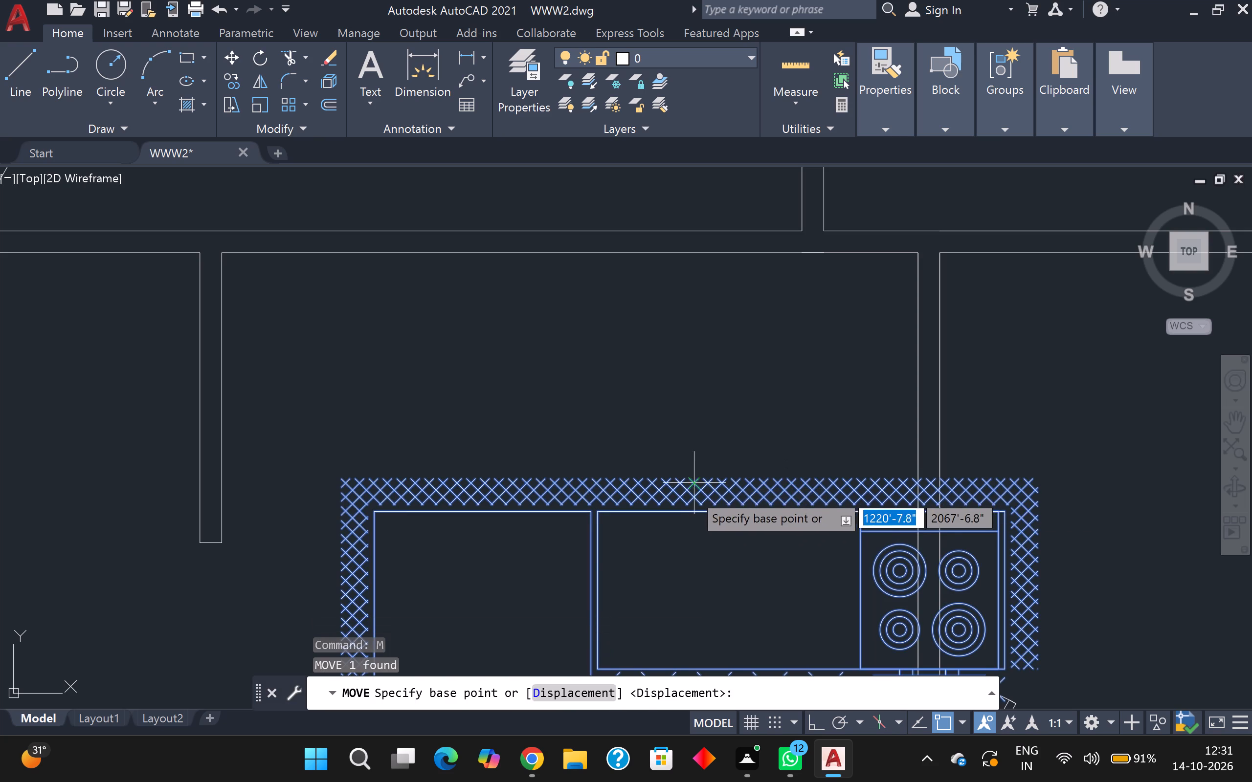
pyautogui.click(688, 496)
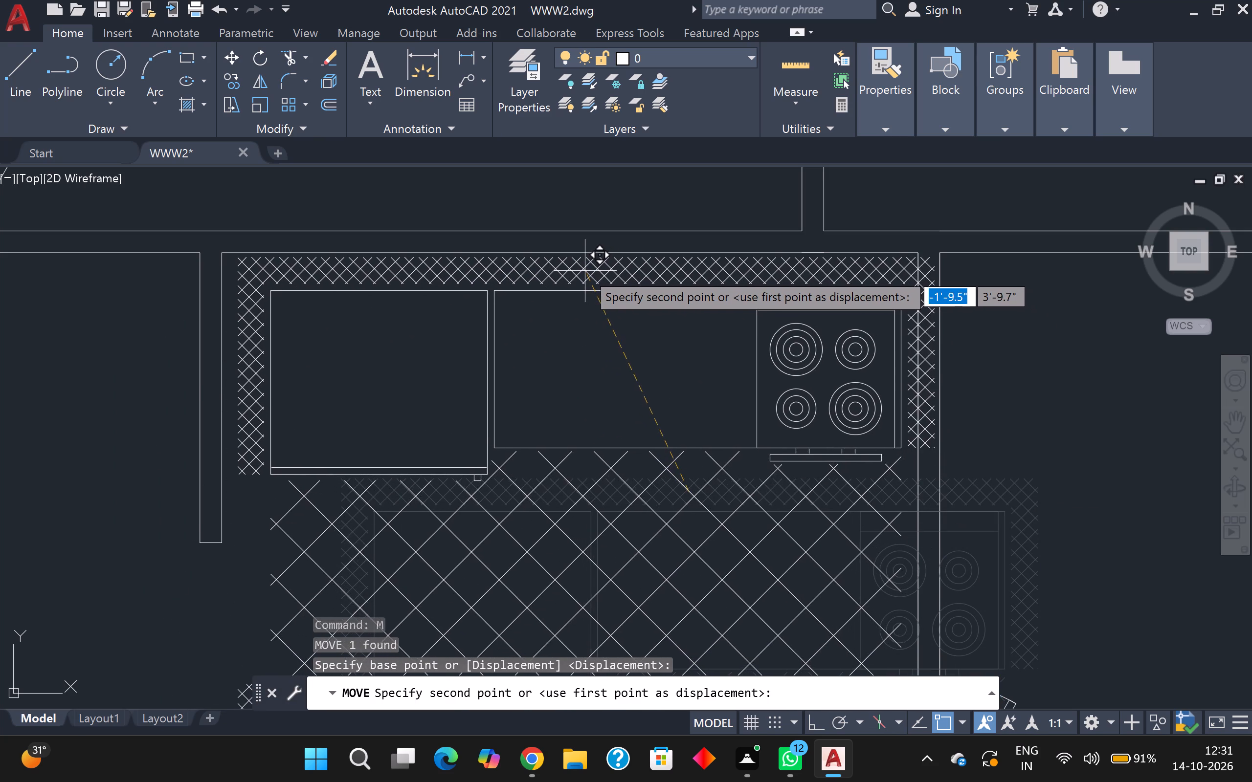
pyautogui.click(569, 270)
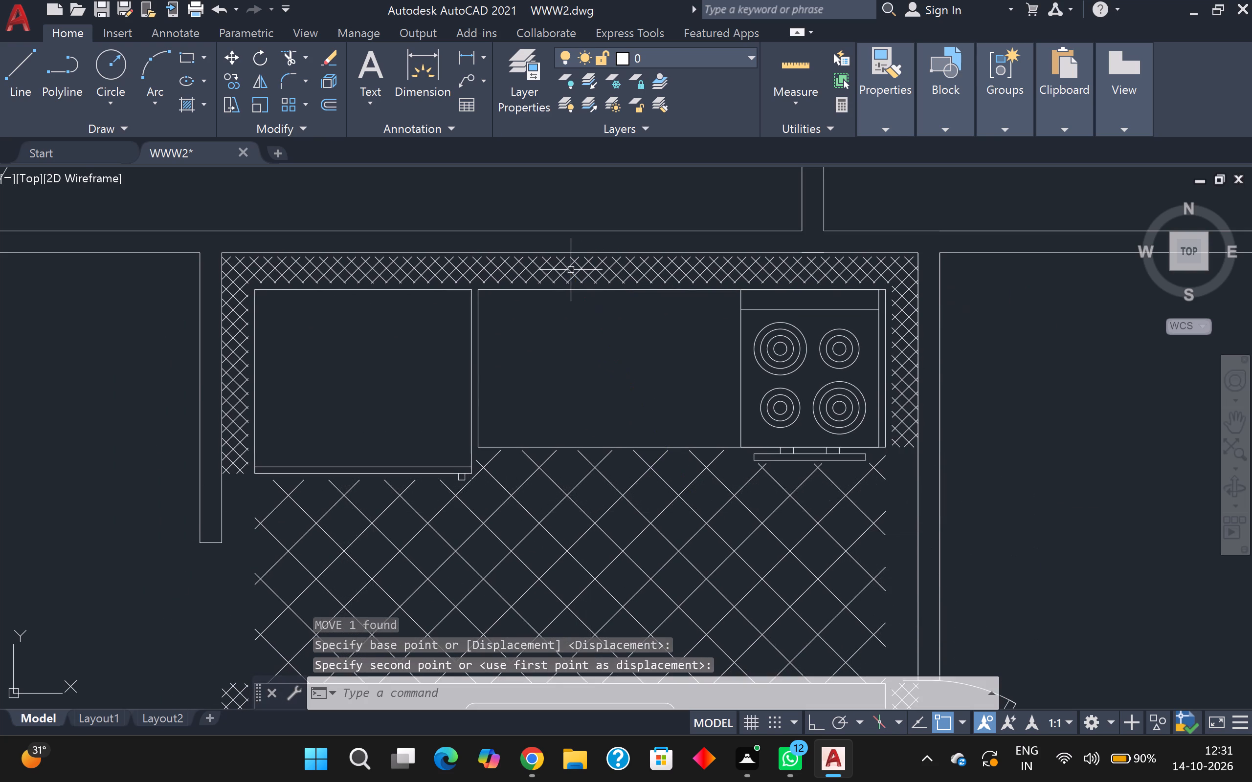
# Scale the kitchen layout block by reference from its southwest corner, using its bottom edge and the room's inner width along the south wall.
pyautogui.scroll(-3, 606, 322)
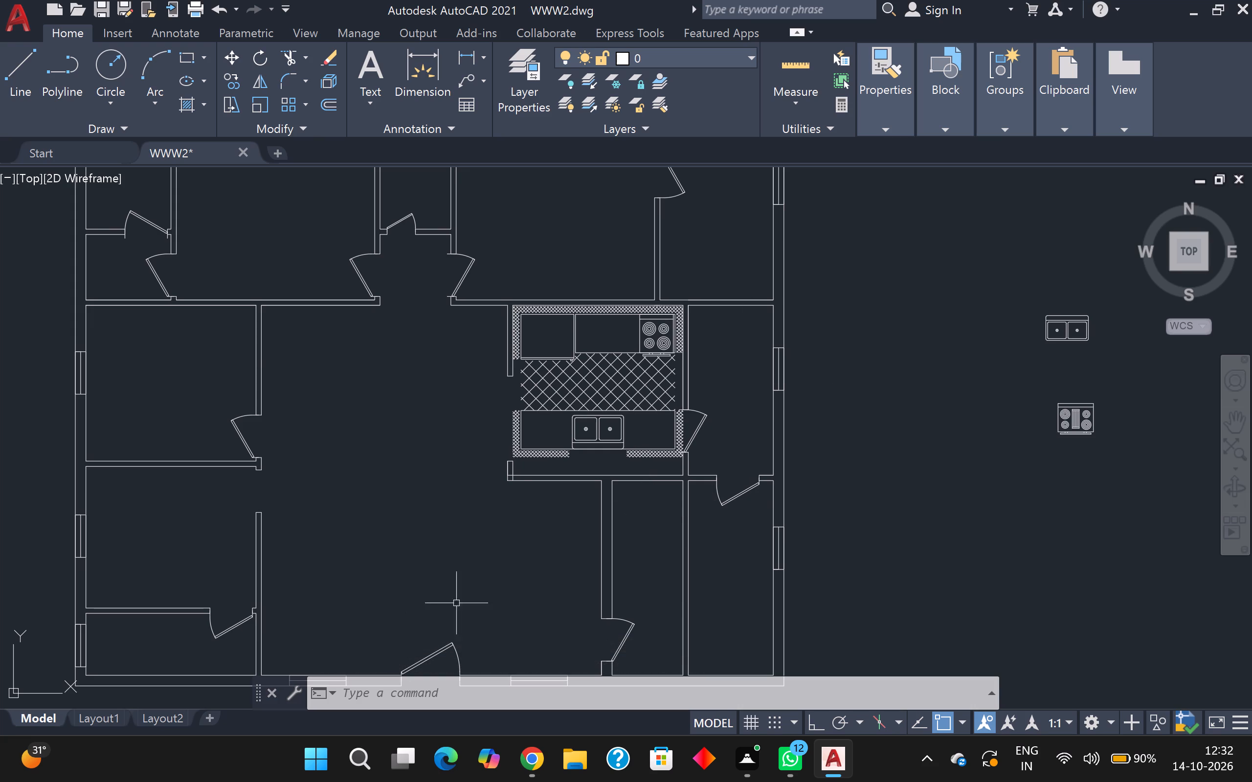
pyautogui.scroll(-2, 475, 594)
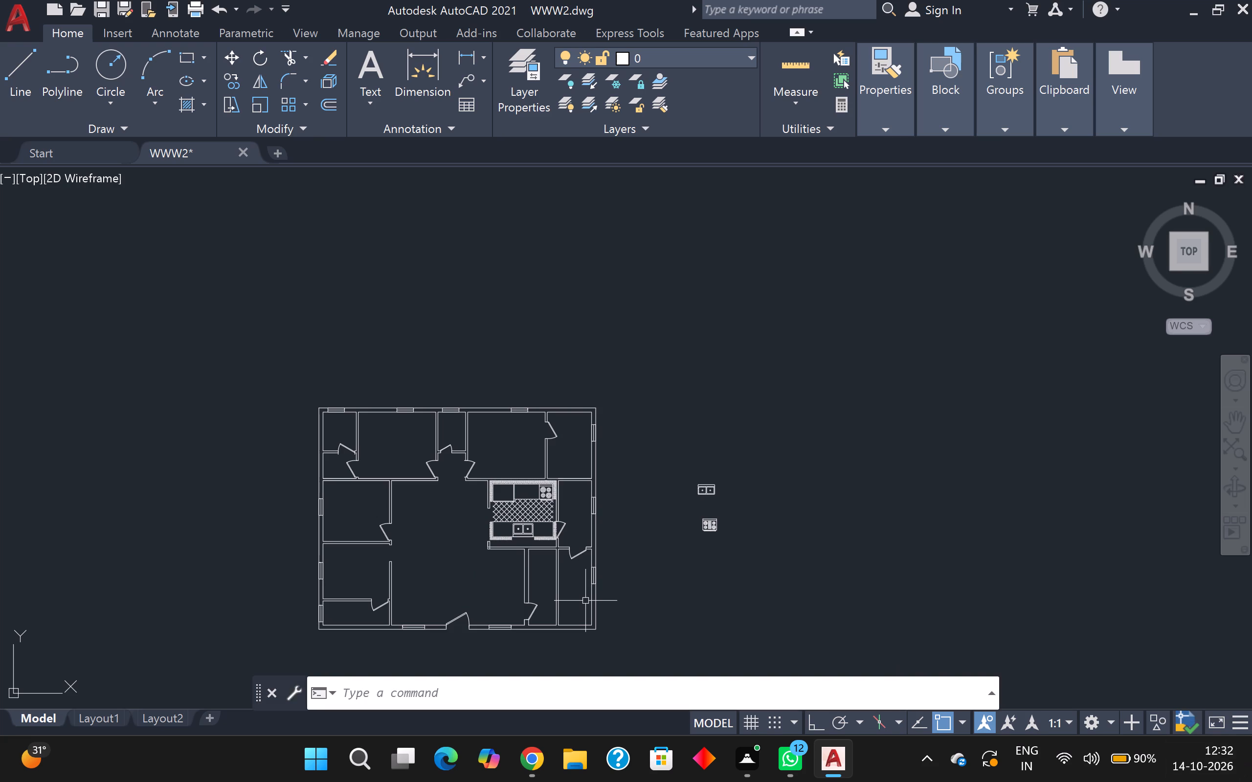
pyautogui.scroll(3, 604, 521)
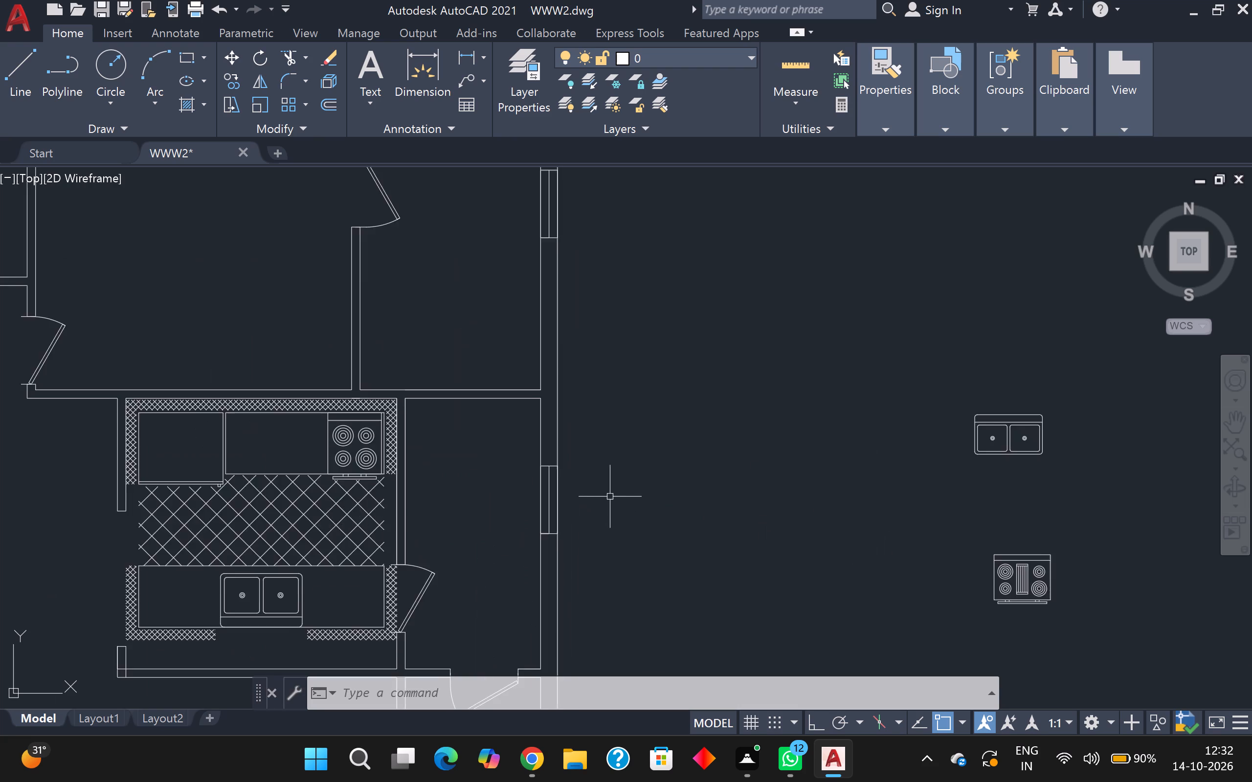
pyautogui.moveTo(610, 497); pyautogui.dragTo(772, 308, button='middle')
pyautogui.scroll(1, 489, 533)
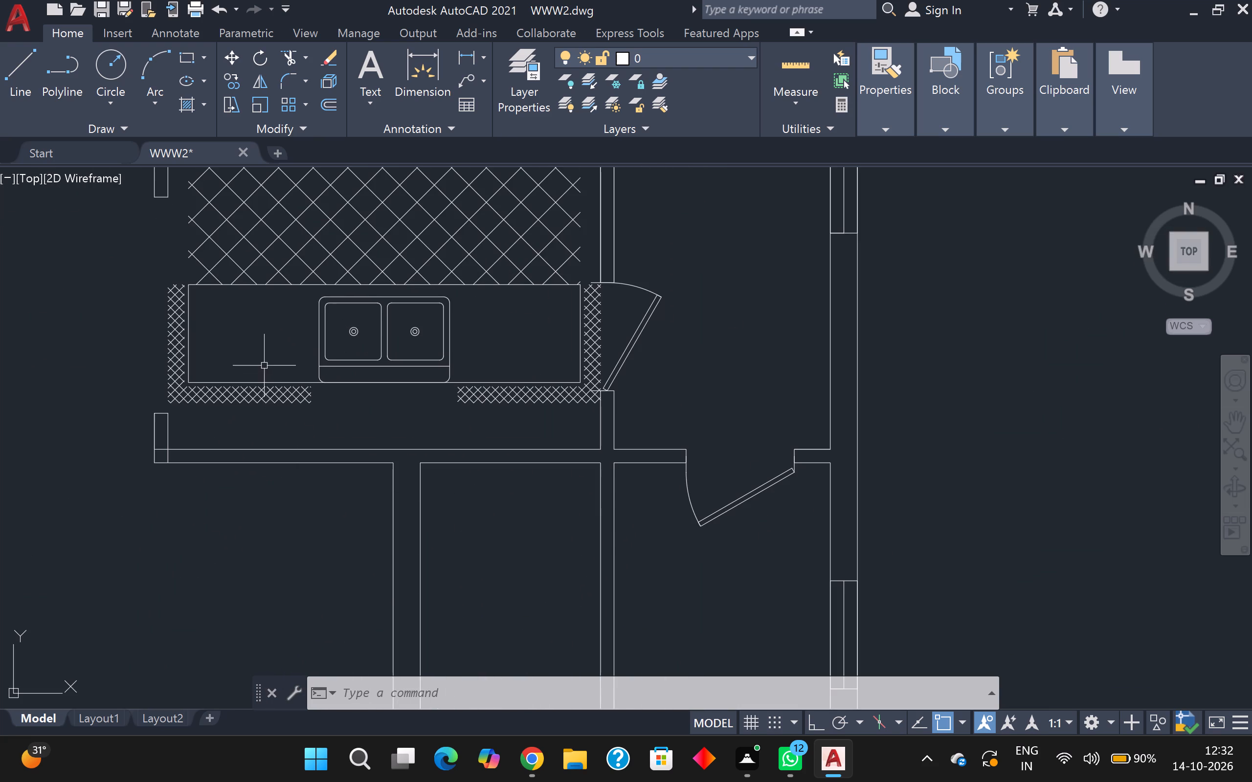
pyautogui.click(250, 391)
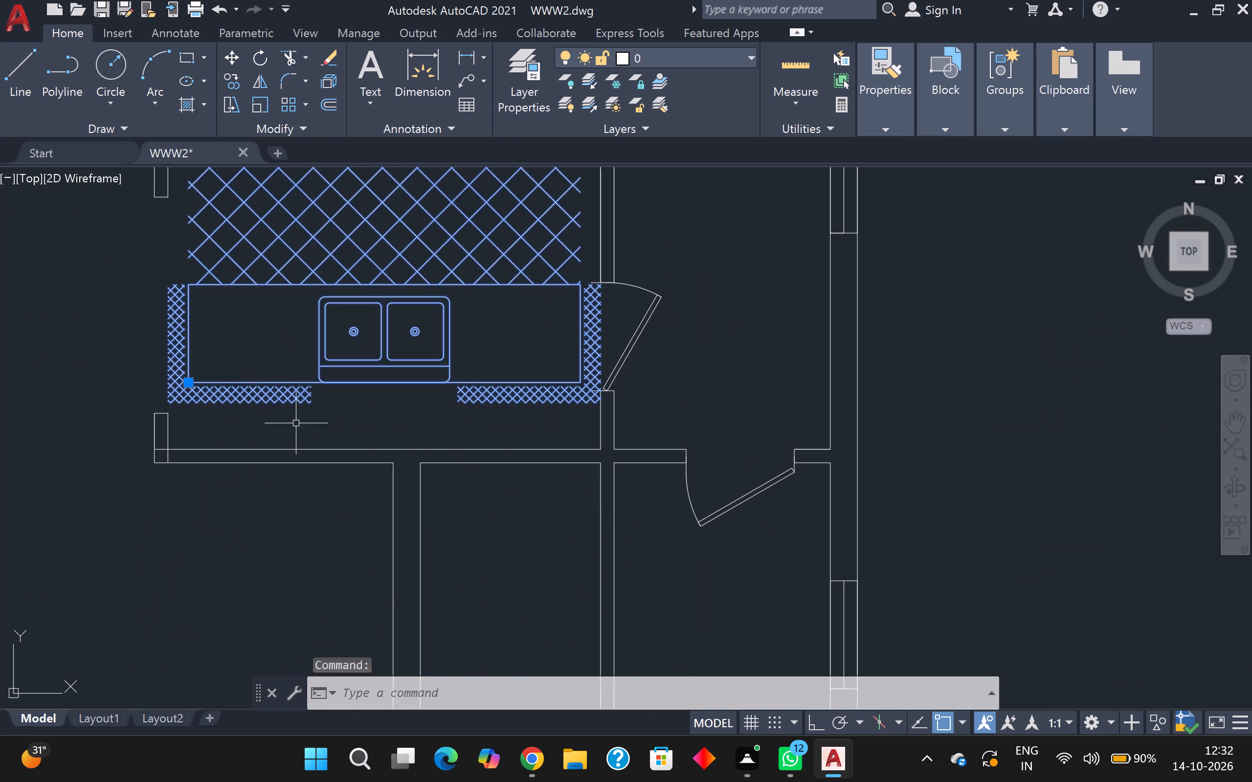
pyautogui.write('sc')
pyautogui.press('Return')
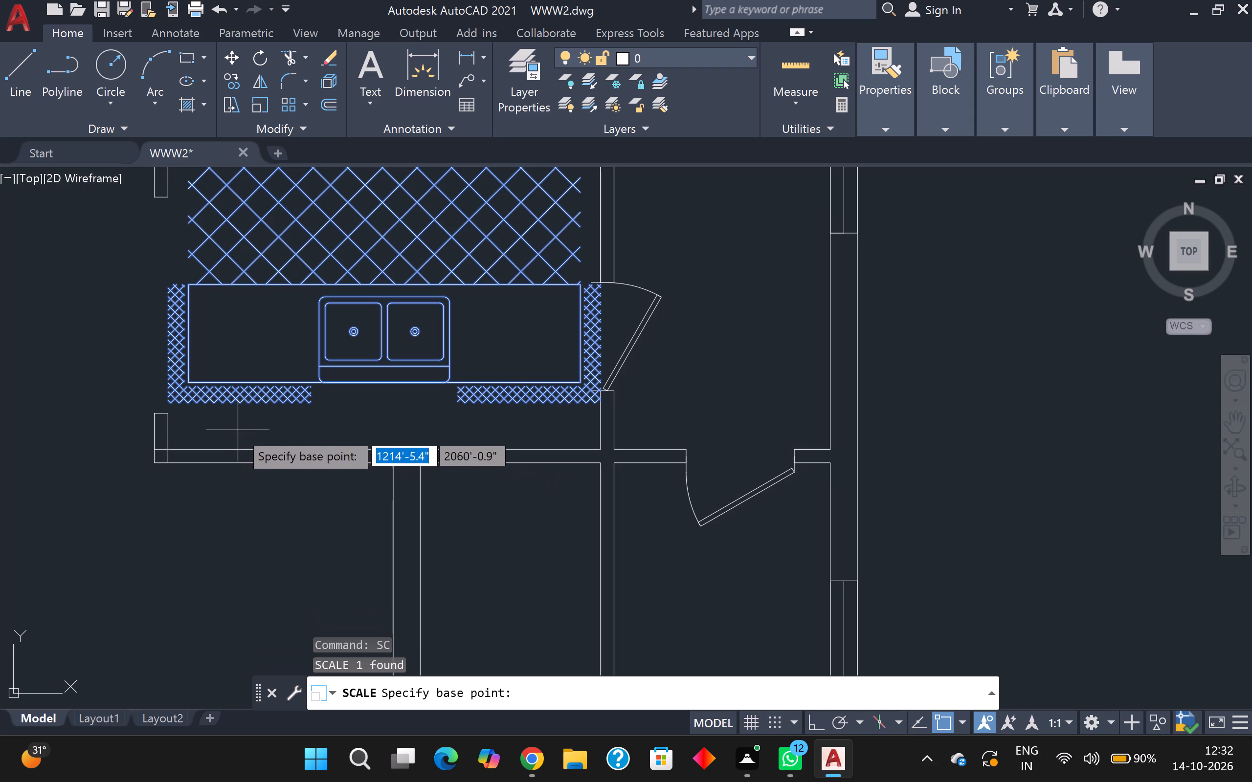
pyautogui.scroll(1, 145, 379)
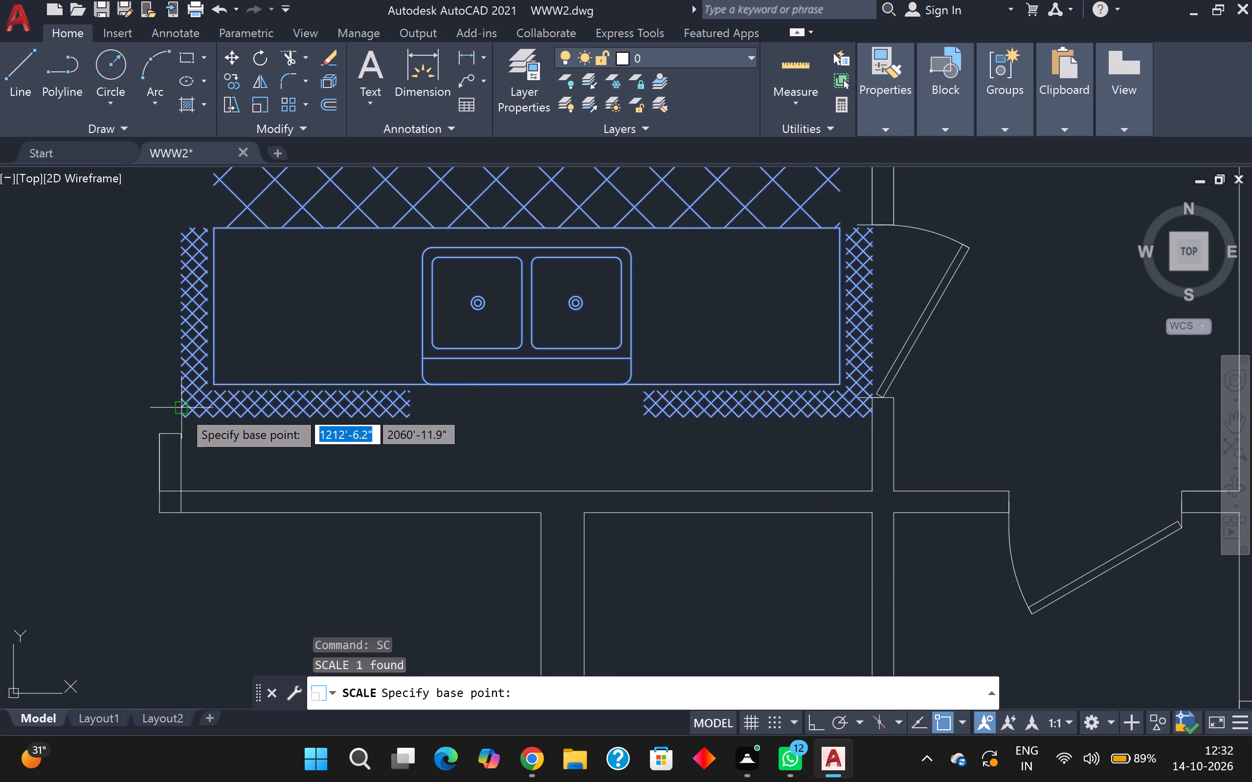
pyautogui.scroll(3, 182, 409)
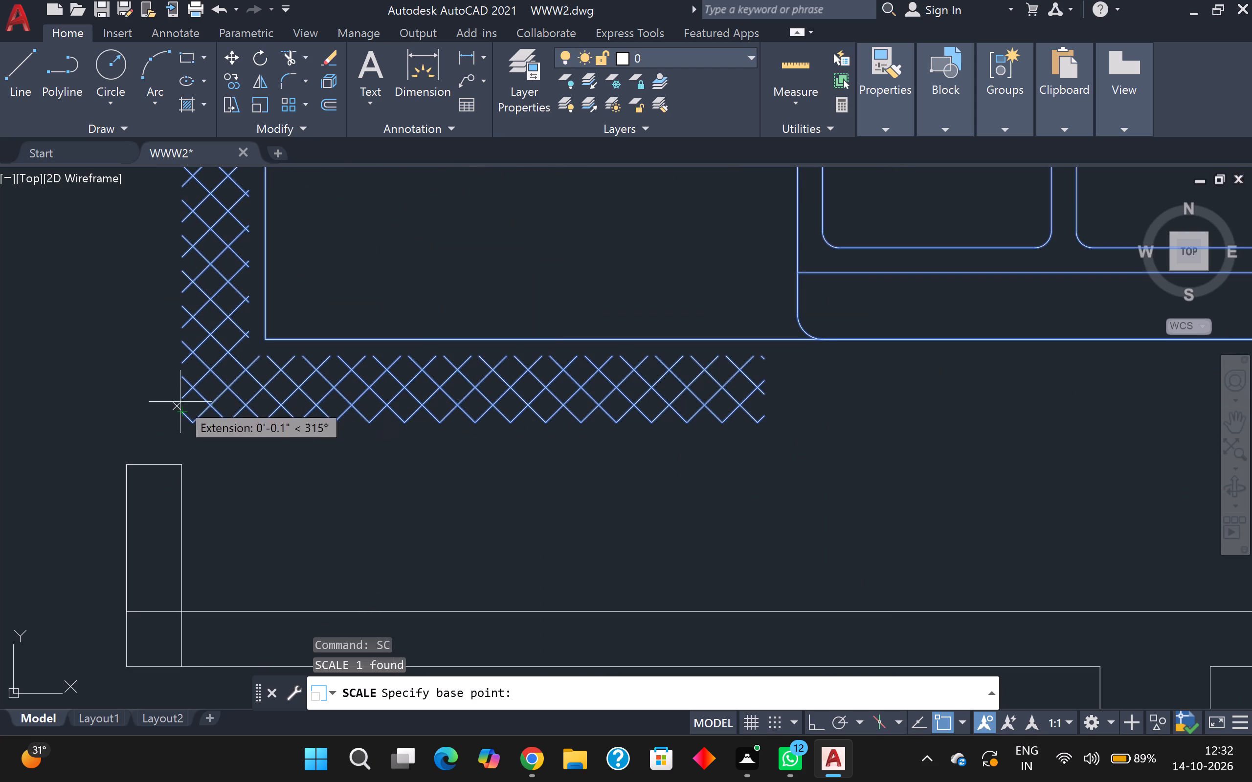
pyautogui.click(182, 411)
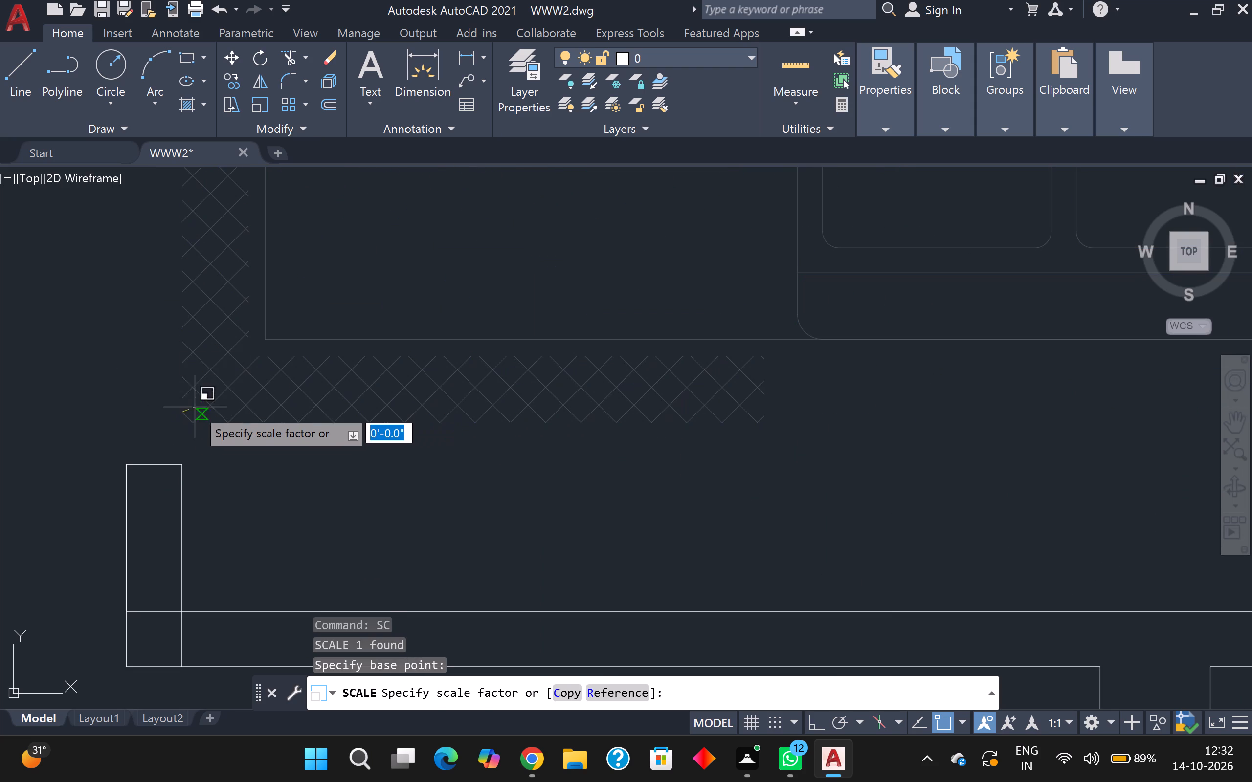
pyautogui.press('r')
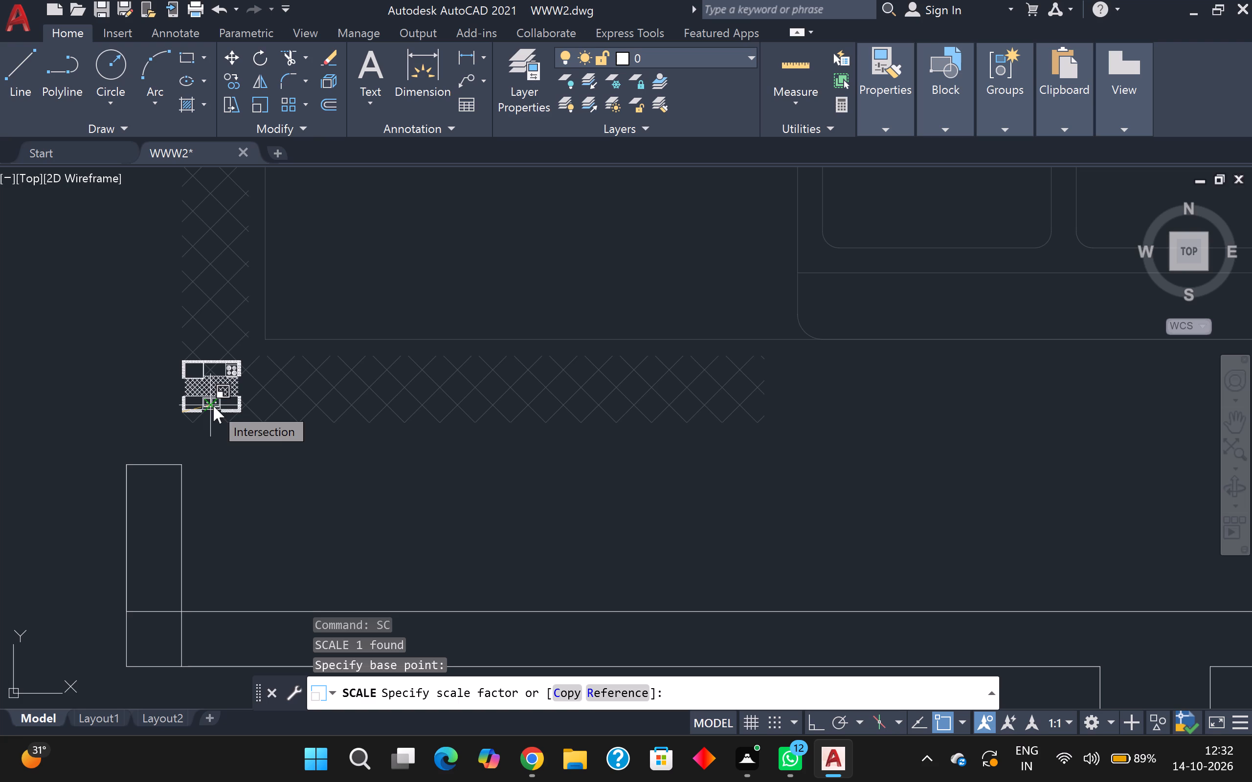
pyautogui.press('Return')
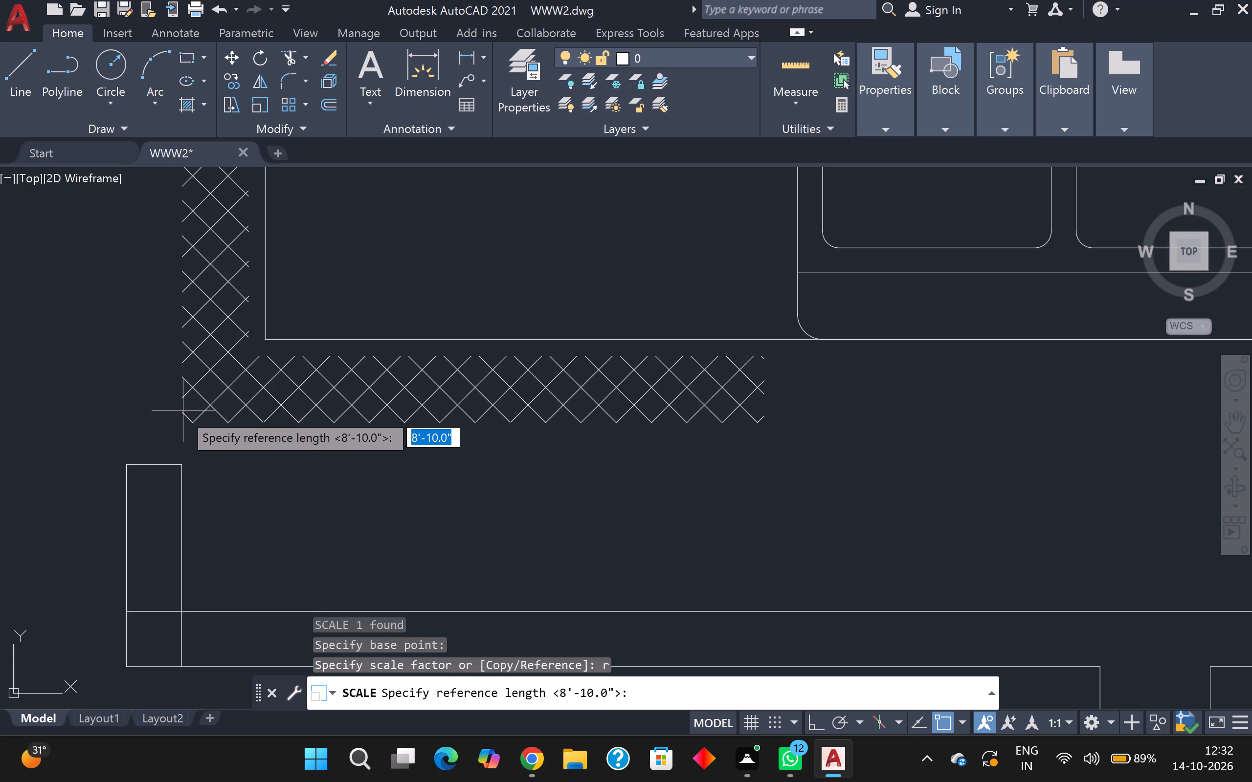
pyautogui.click(181, 412)
pyautogui.scroll(-2, 506, 399)
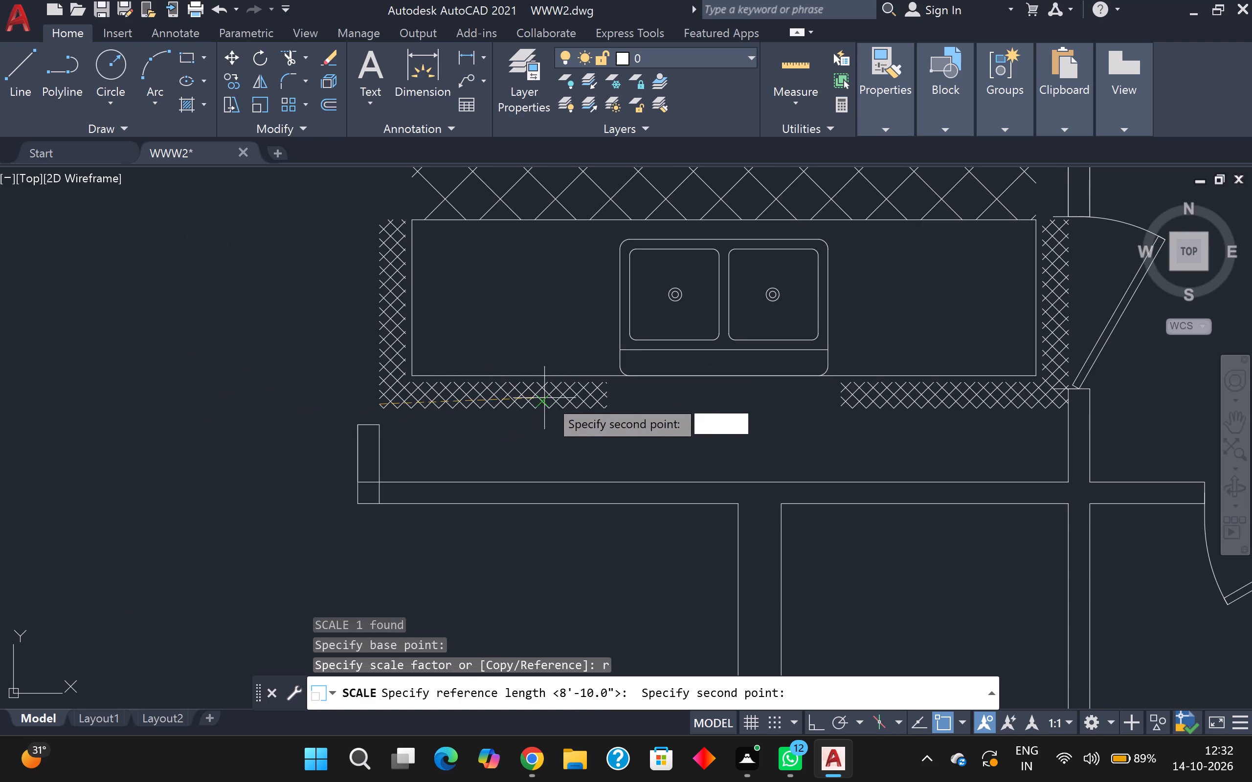
pyautogui.moveTo(811, 402); pyautogui.dragTo(696, 395, button='middle')
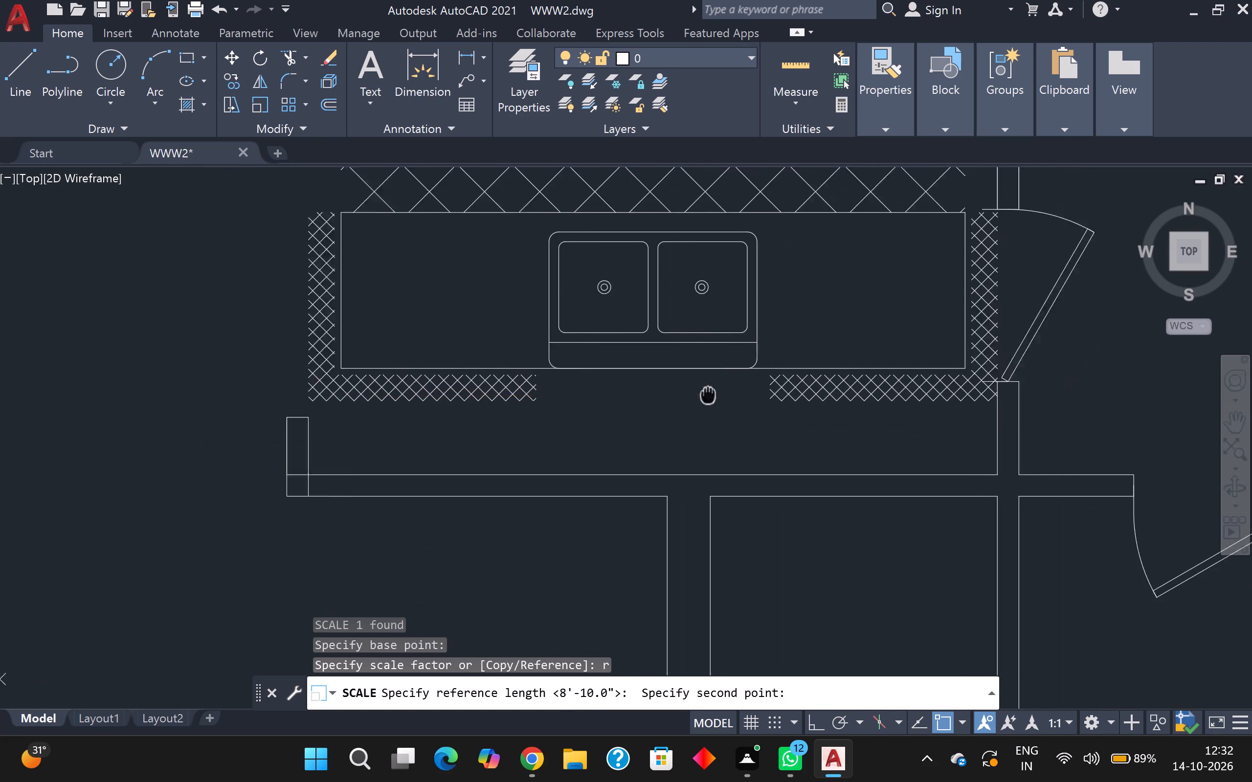
pyautogui.moveTo(696, 395); pyautogui.dragTo(641, 405, button='middle')
pyautogui.scroll(1, 840, 433)
pyautogui.scroll(2, 893, 420)
pyautogui.scroll(2, 947, 388)
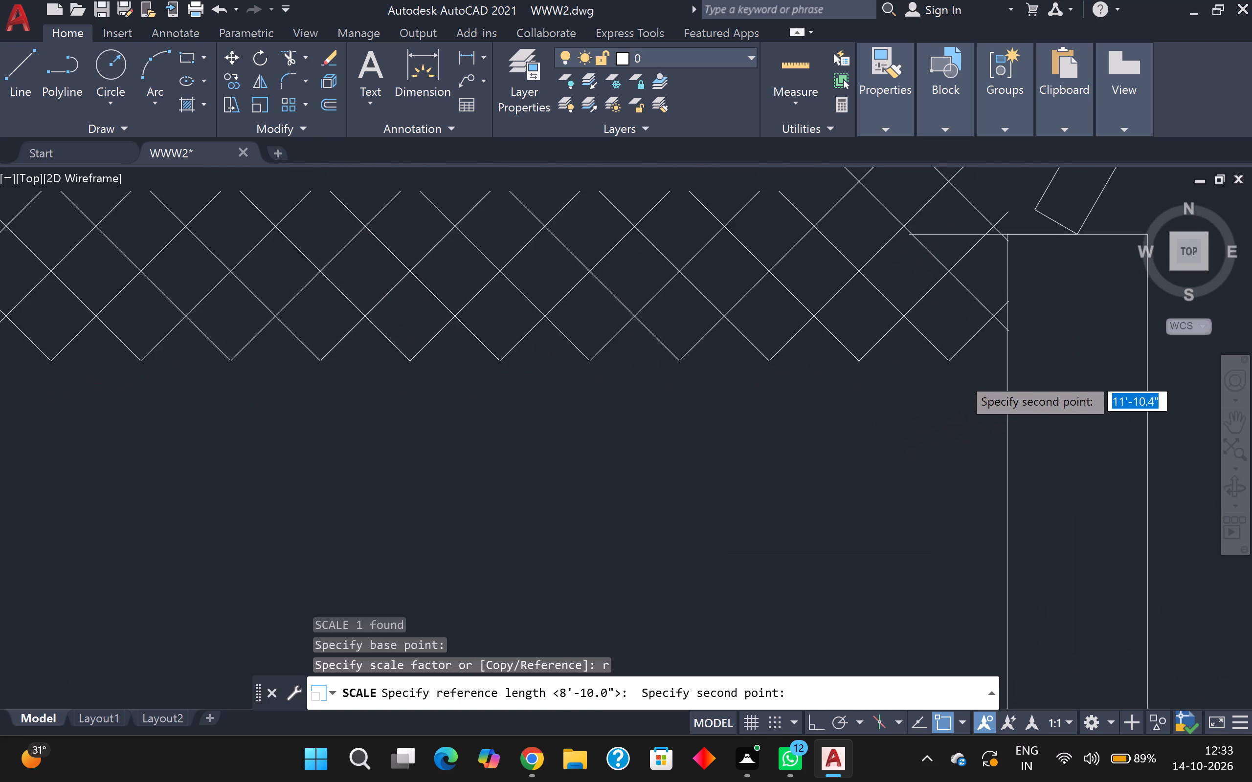
pyautogui.moveTo(962, 375); pyautogui.dragTo(734, 468, button='middle')
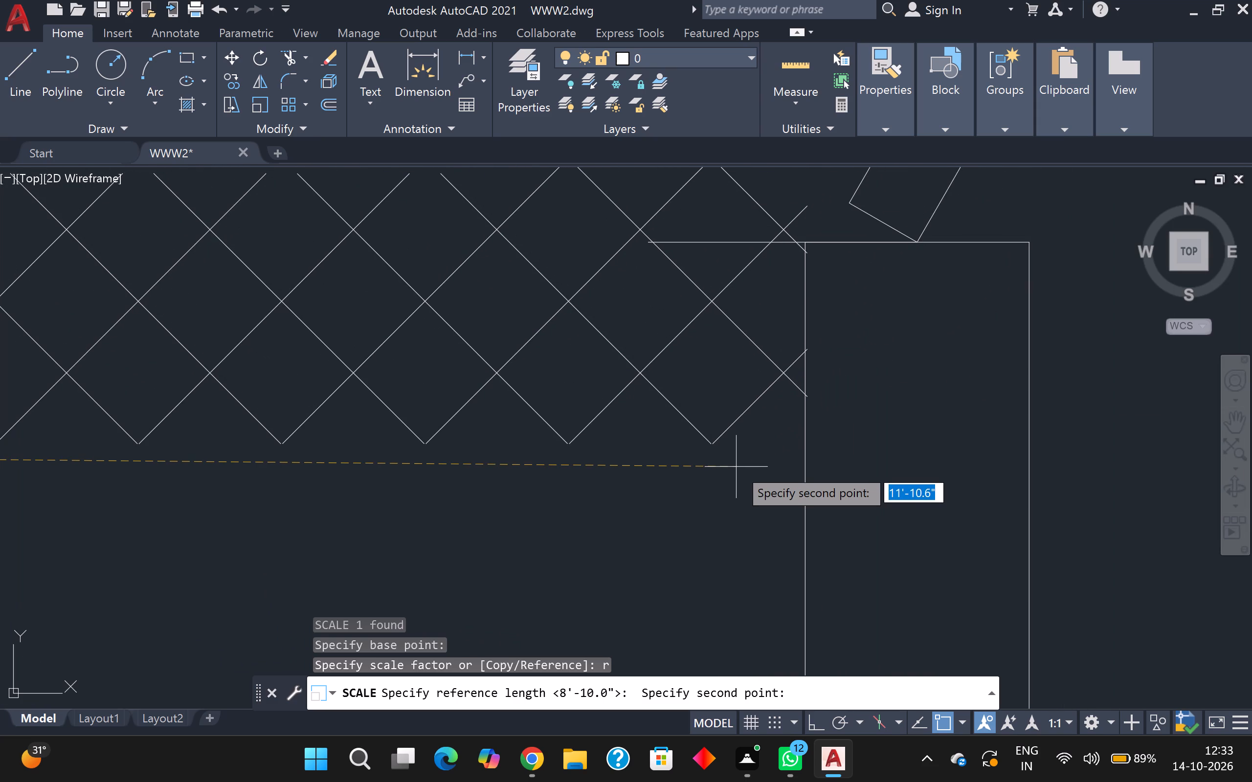
pyautogui.scroll(1, 772, 421)
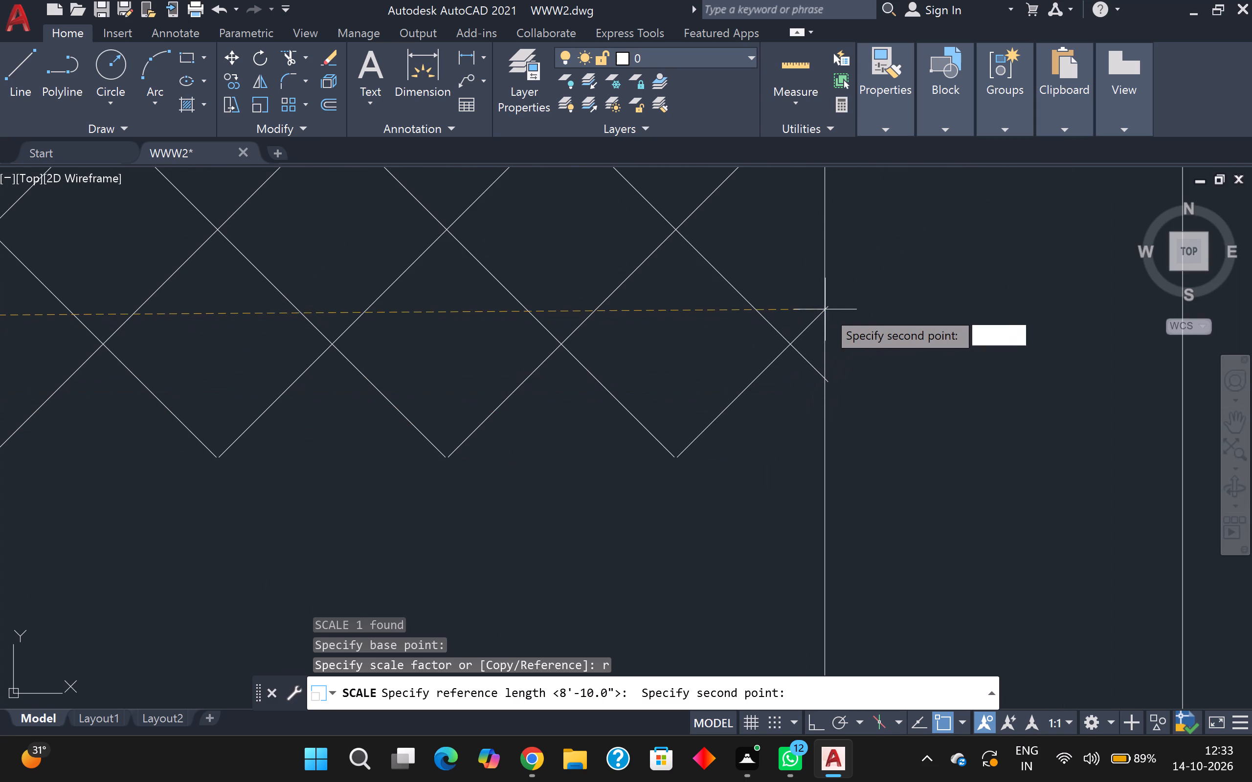
pyautogui.click(830, 309)
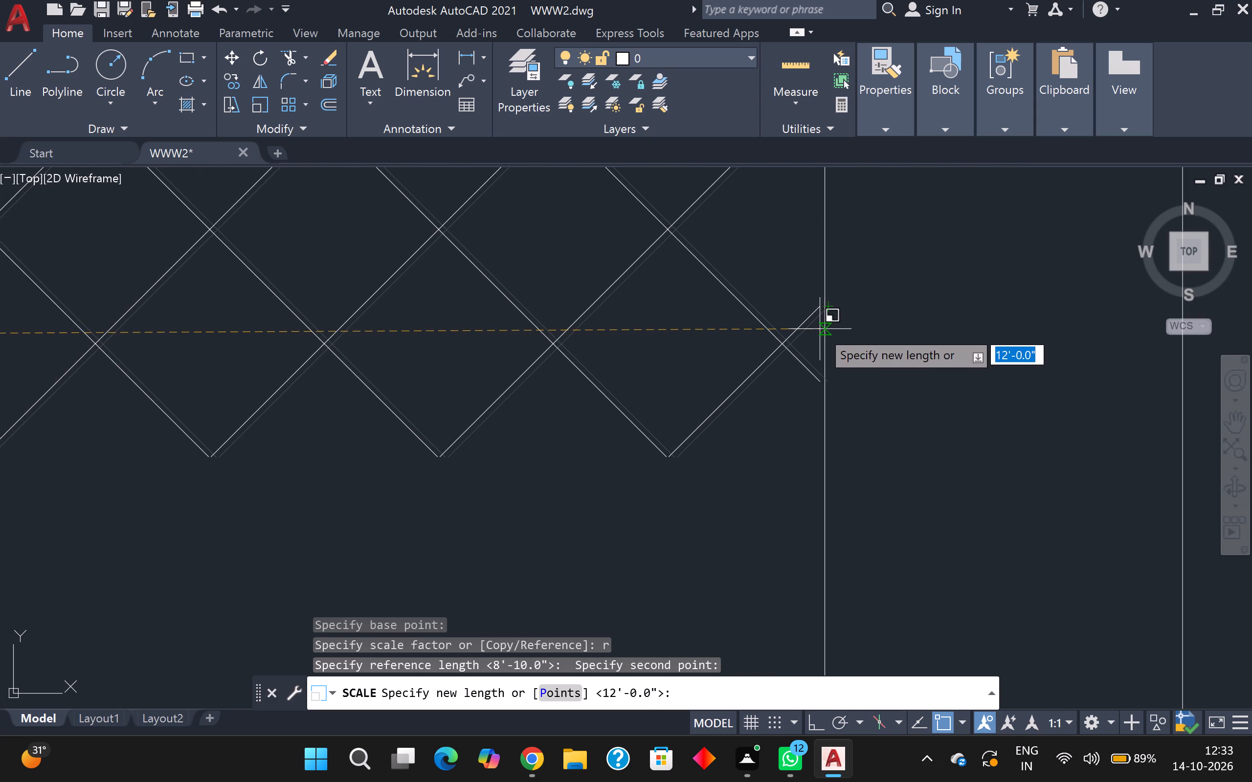
pyautogui.press('p')
pyautogui.press('Return')
pyautogui.scroll(-4, 820, 329)
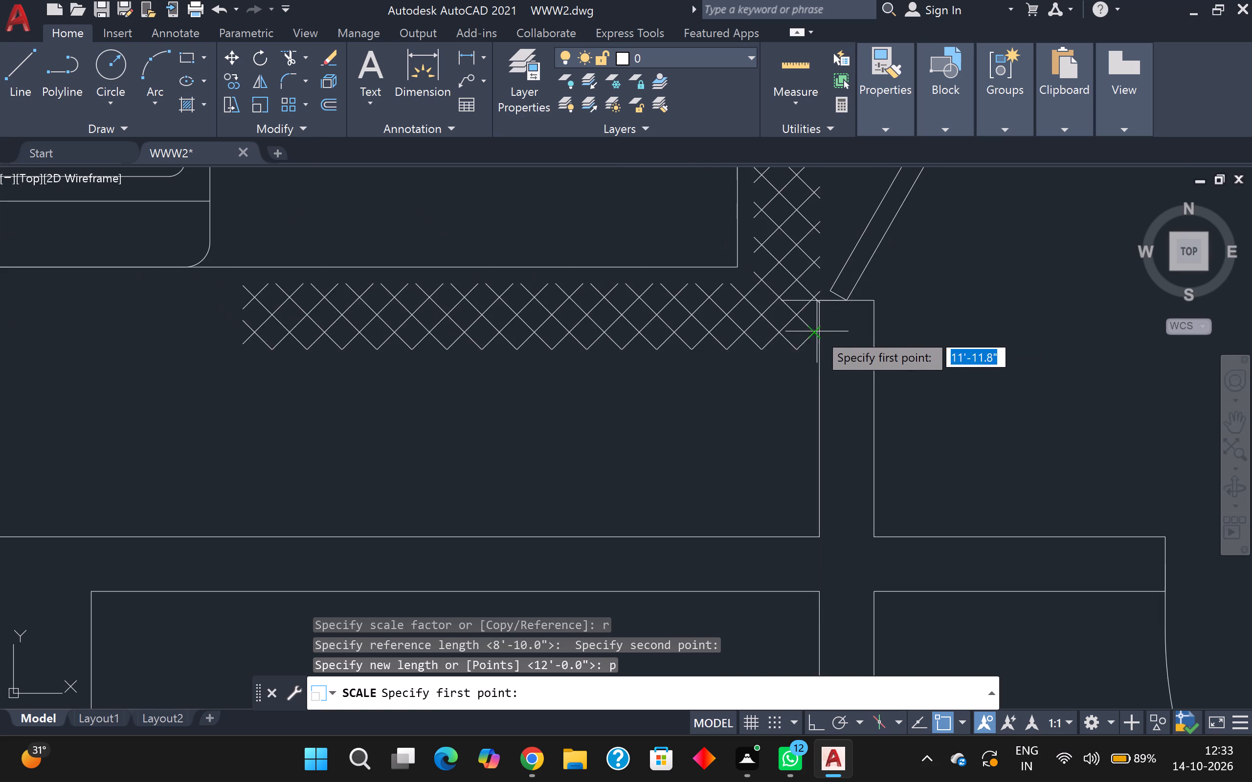
pyautogui.scroll(-1, 765, 414)
pyautogui.scroll(-1, 708, 427)
pyautogui.moveTo(708, 427); pyautogui.dragTo(856, 312, button='middle')
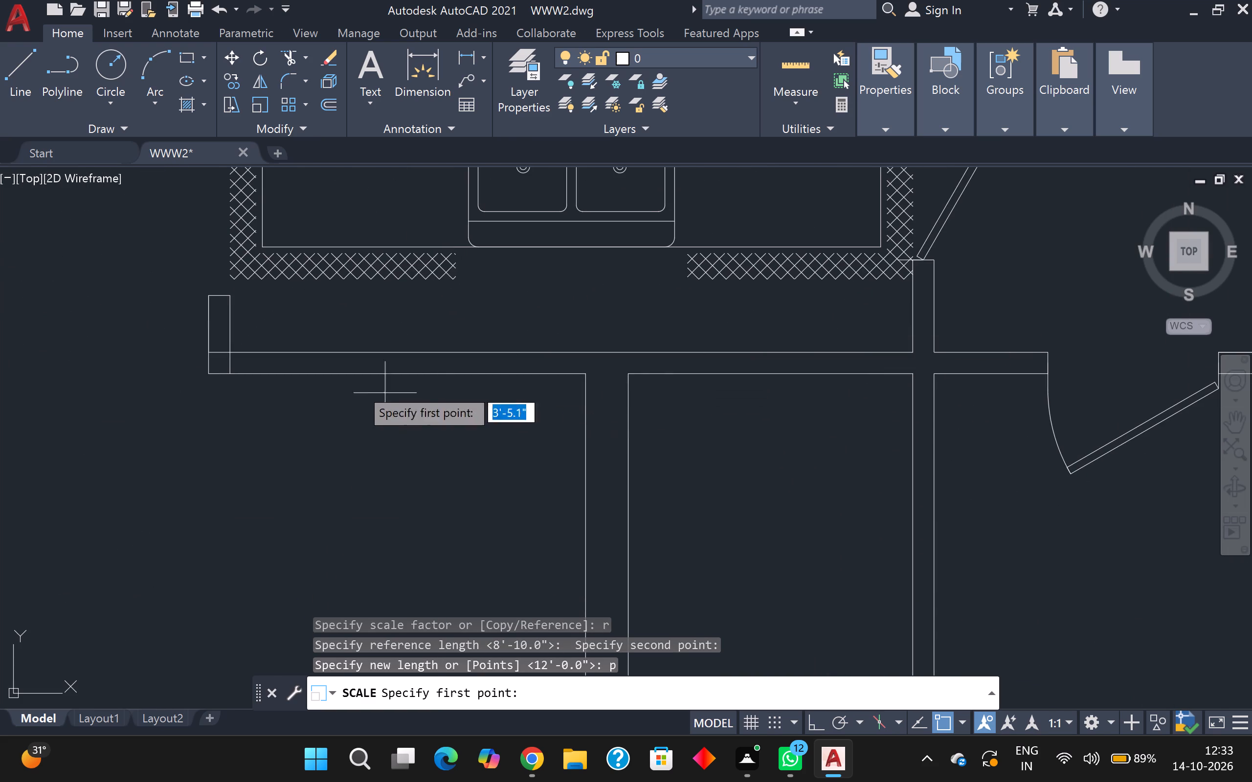
pyautogui.scroll(1, 207, 374)
pyautogui.click(243, 341)
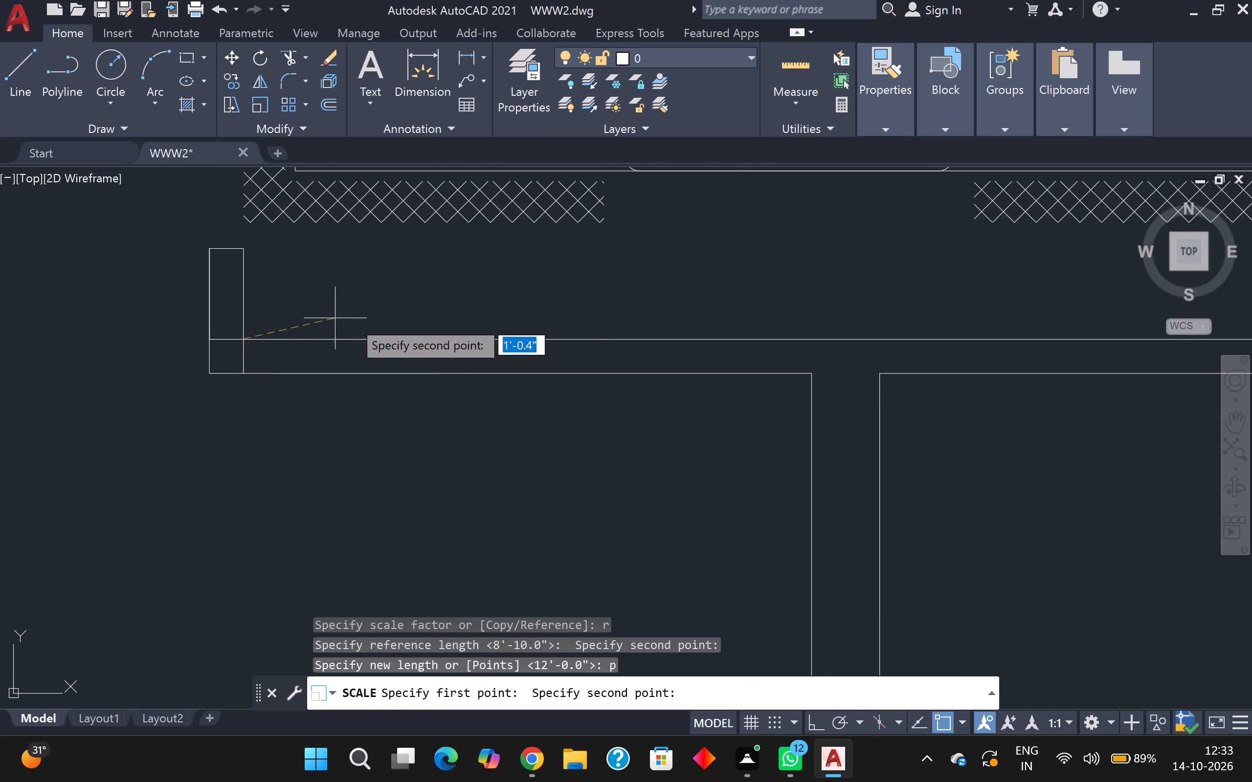
pyautogui.scroll(-2, 416, 333)
pyautogui.moveTo(635, 328); pyautogui.dragTo(441, 376, button='middle')
pyautogui.scroll(1, 562, 358)
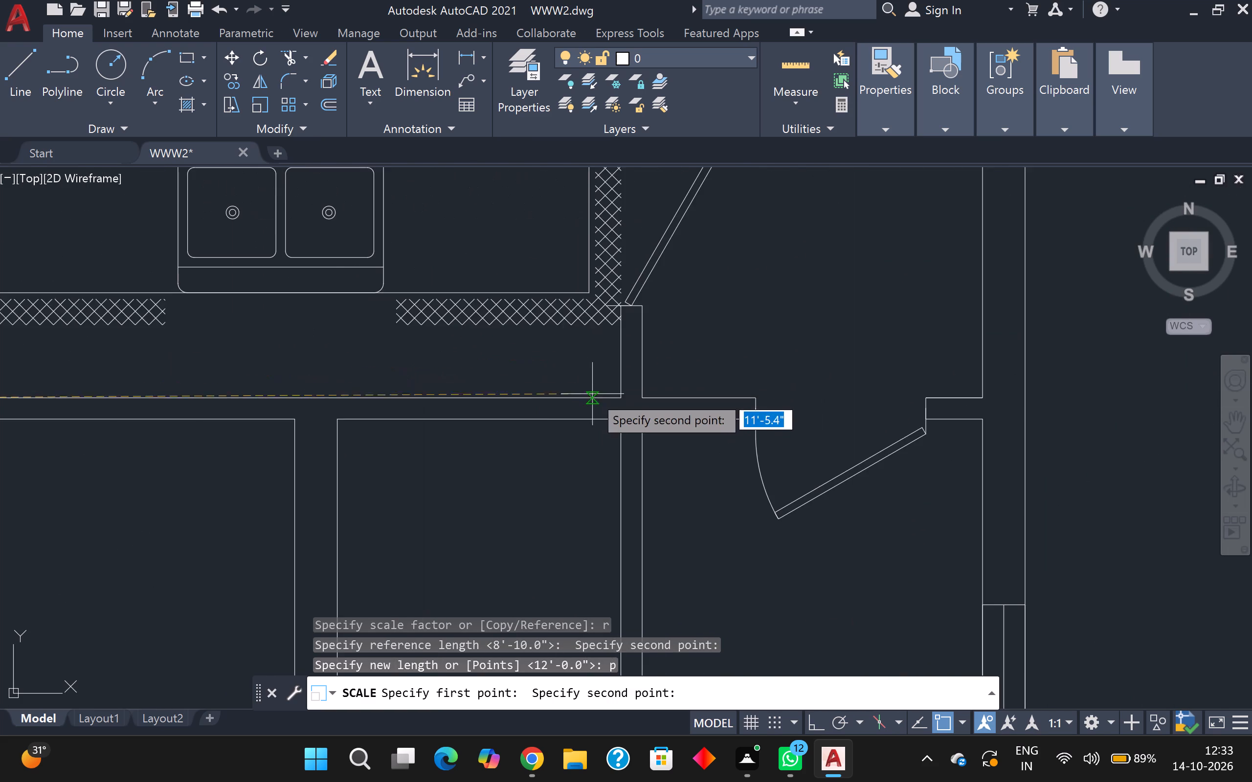
# Complete the kitchen layout block's reference scale by ending the new length at the room's southeast inner corner.
pyautogui.scroll(1, 593, 394)
pyautogui.click(634, 403)
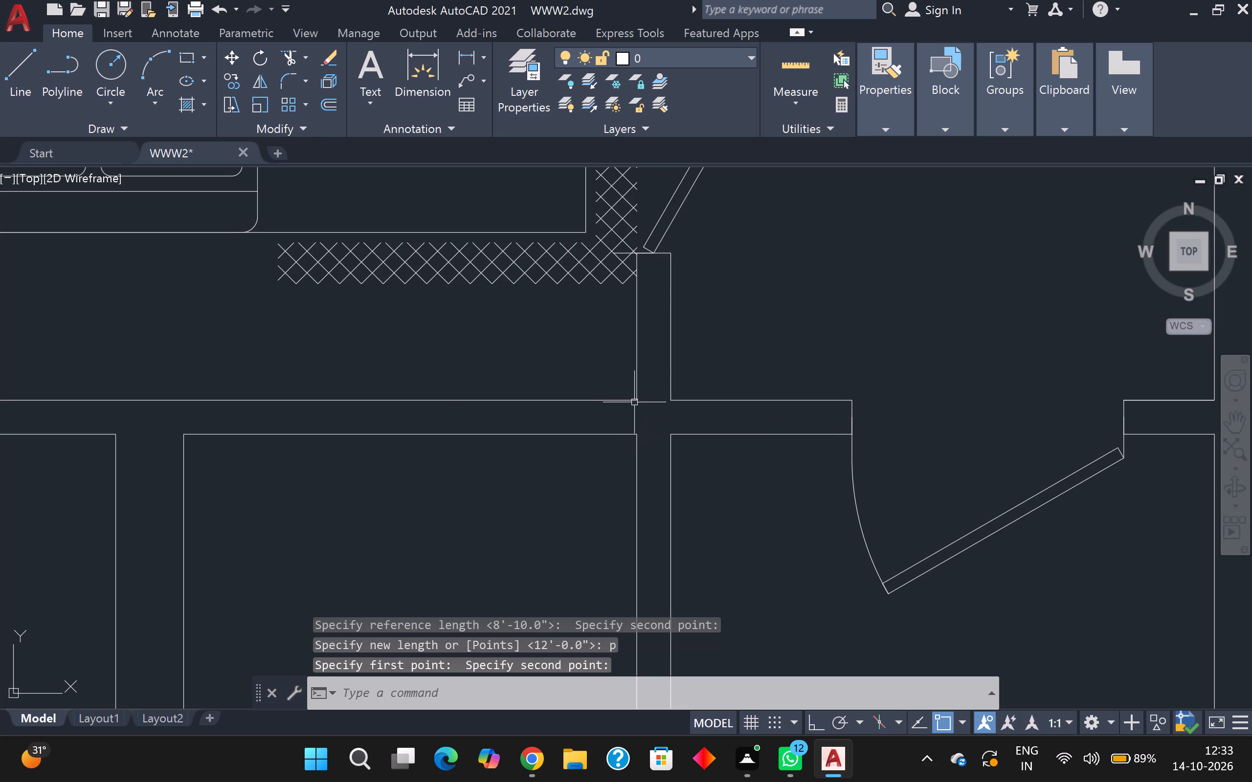
# Examine how the scaled kitchen layout block fits between the room's walls and within the surrounding floor plan.
pyautogui.scroll(-3, 594, 379)
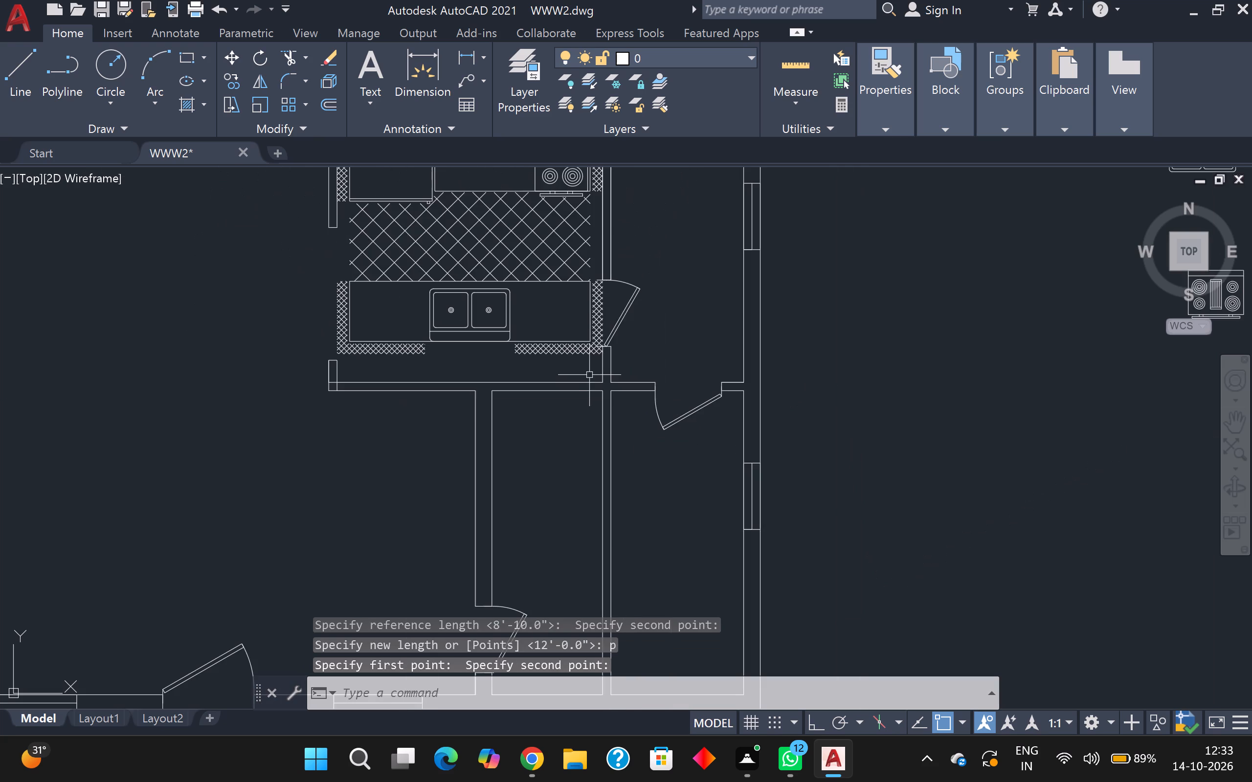
pyautogui.scroll(-2, 567, 357)
pyautogui.scroll(3, 551, 349)
pyautogui.scroll(-3, 551, 348)
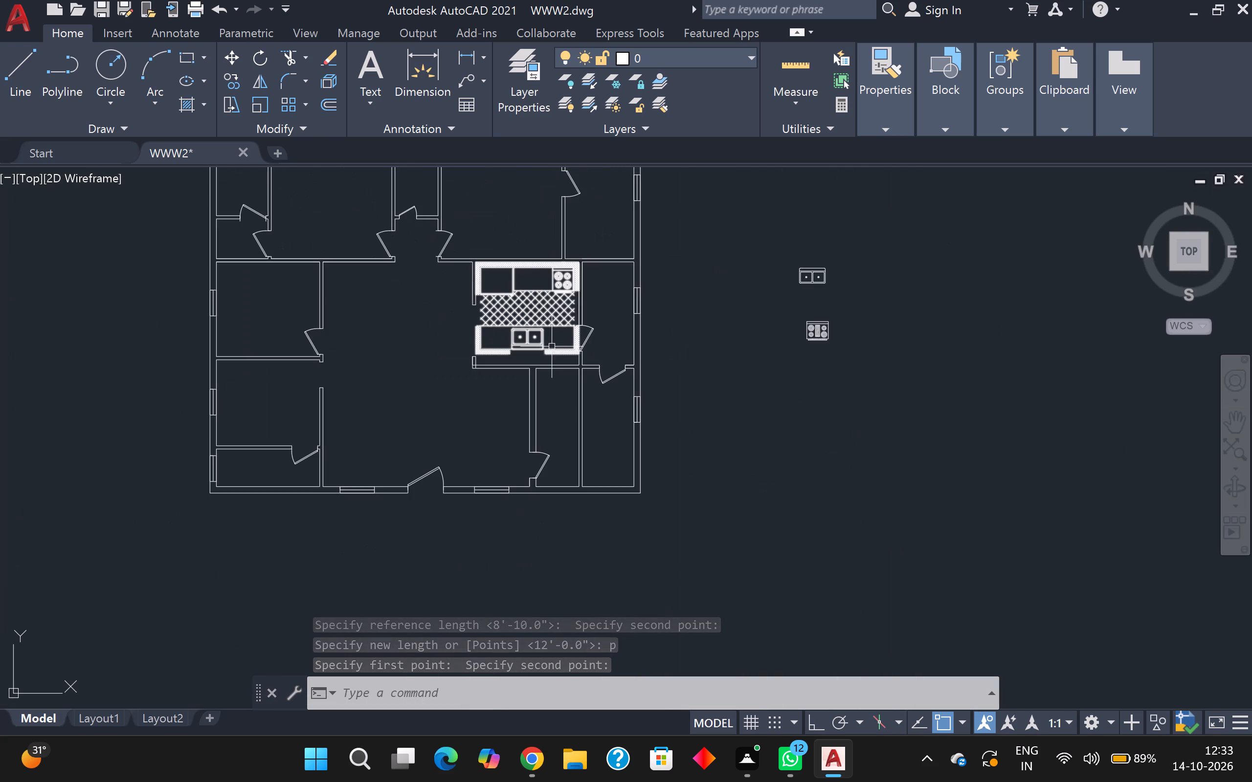
pyautogui.scroll(3, 549, 312)
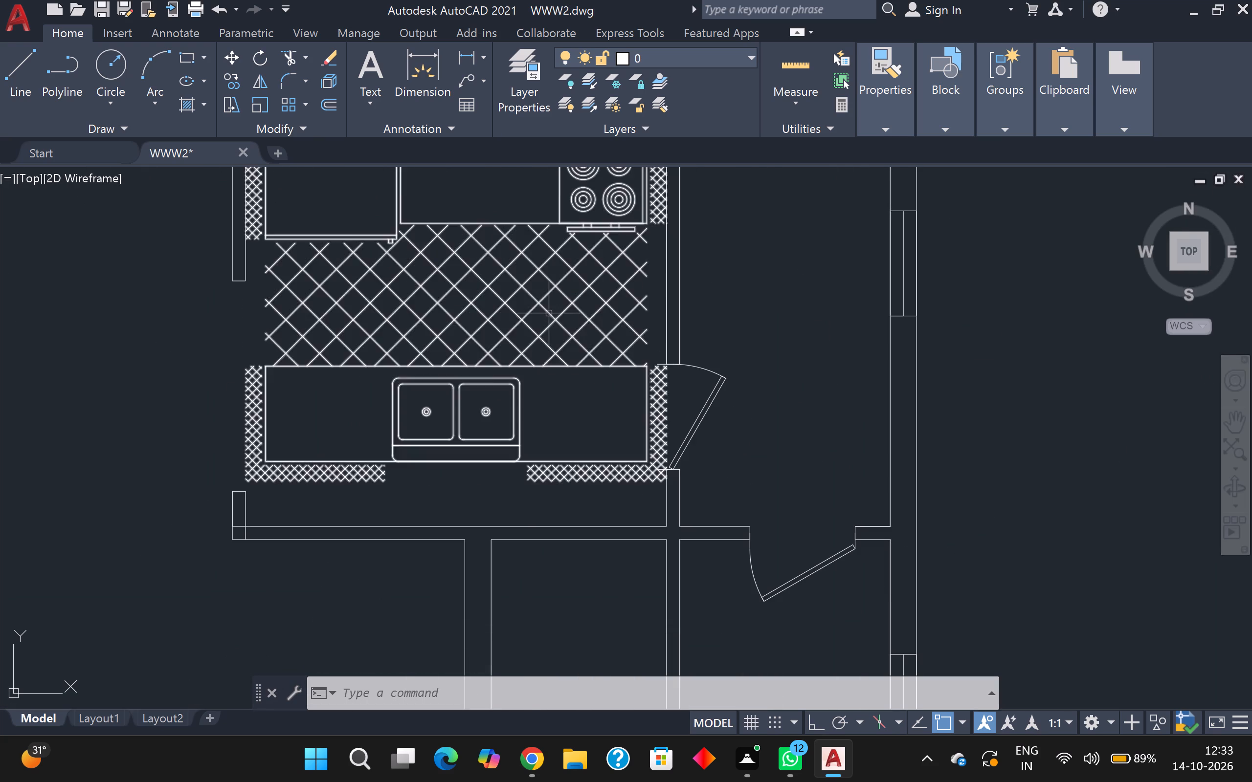
pyautogui.scroll(-1, 549, 313)
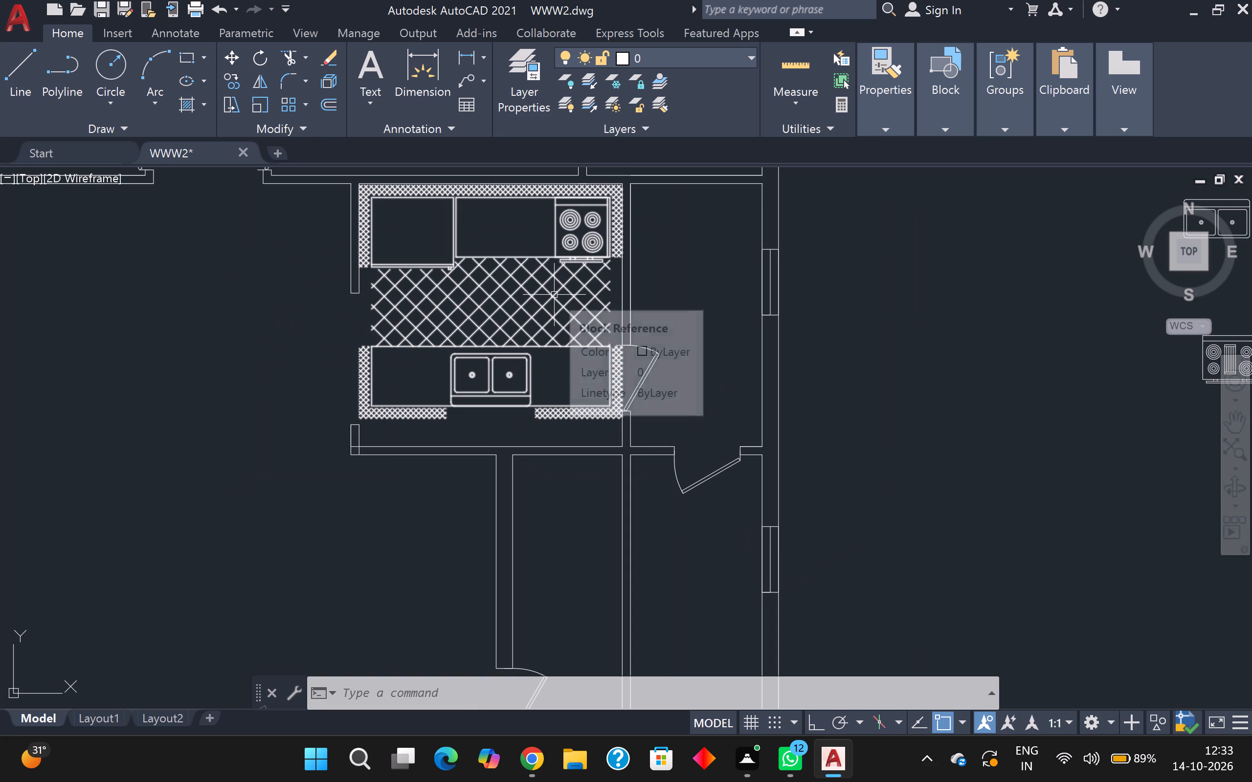
pyautogui.scroll(-1, 538, 324)
pyautogui.scroll(2, 498, 405)
pyautogui.scroll(-3, 545, 364)
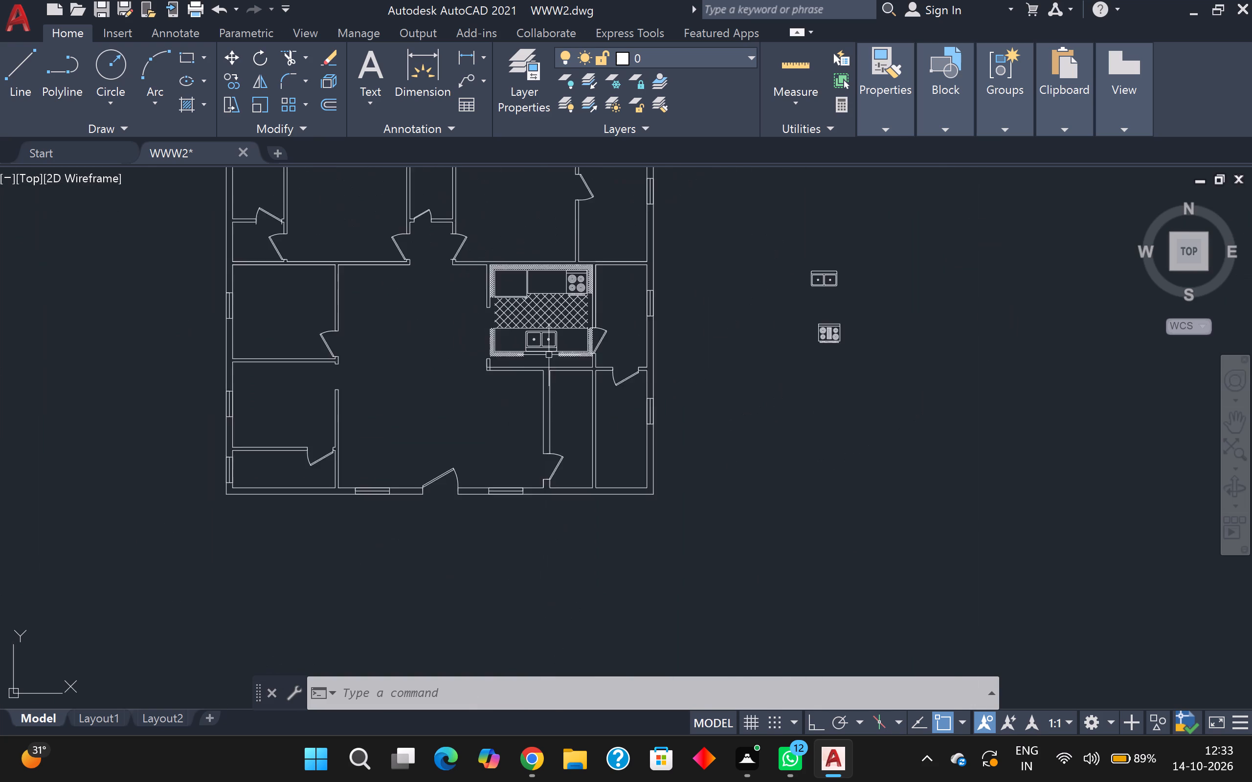
pyautogui.scroll(3, 550, 352)
pyautogui.scroll(-3, 559, 334)
pyautogui.scroll(2, 554, 338)
pyautogui.scroll(-3, 553, 341)
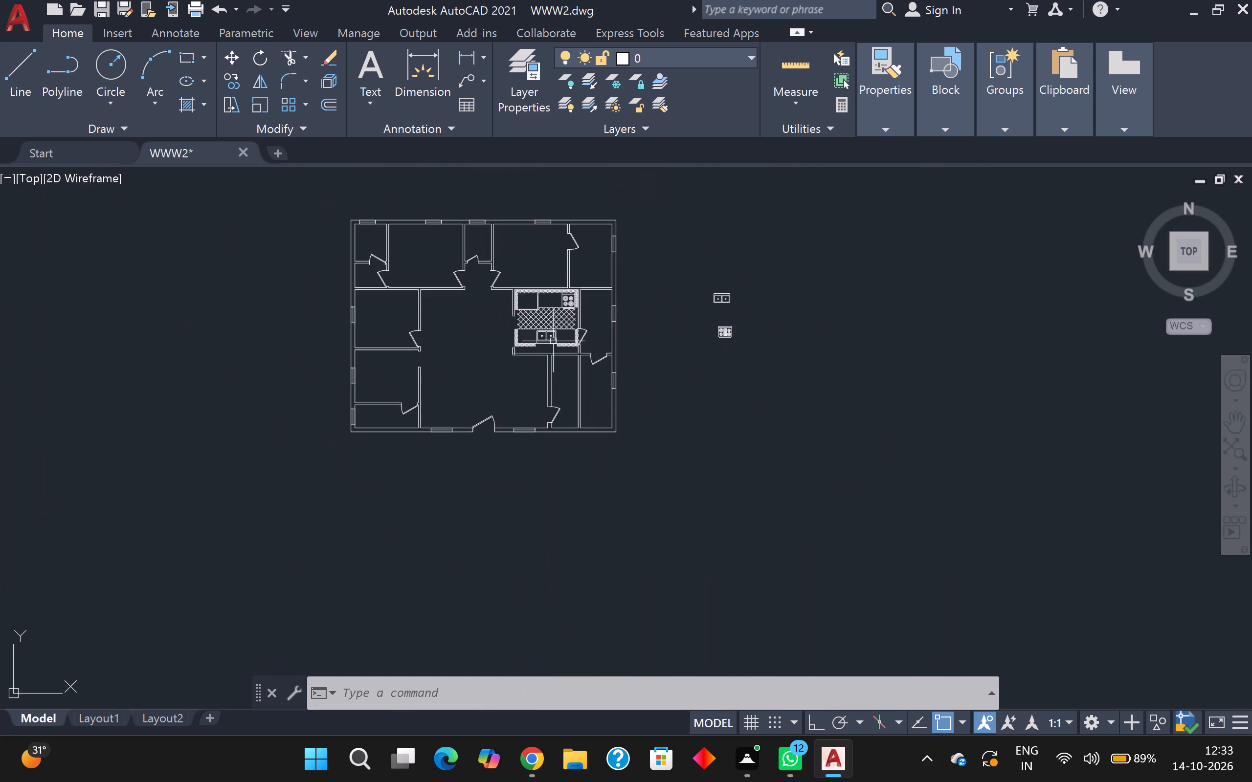
pyautogui.scroll(2, 555, 340)
pyautogui.scroll(4, 550, 380)
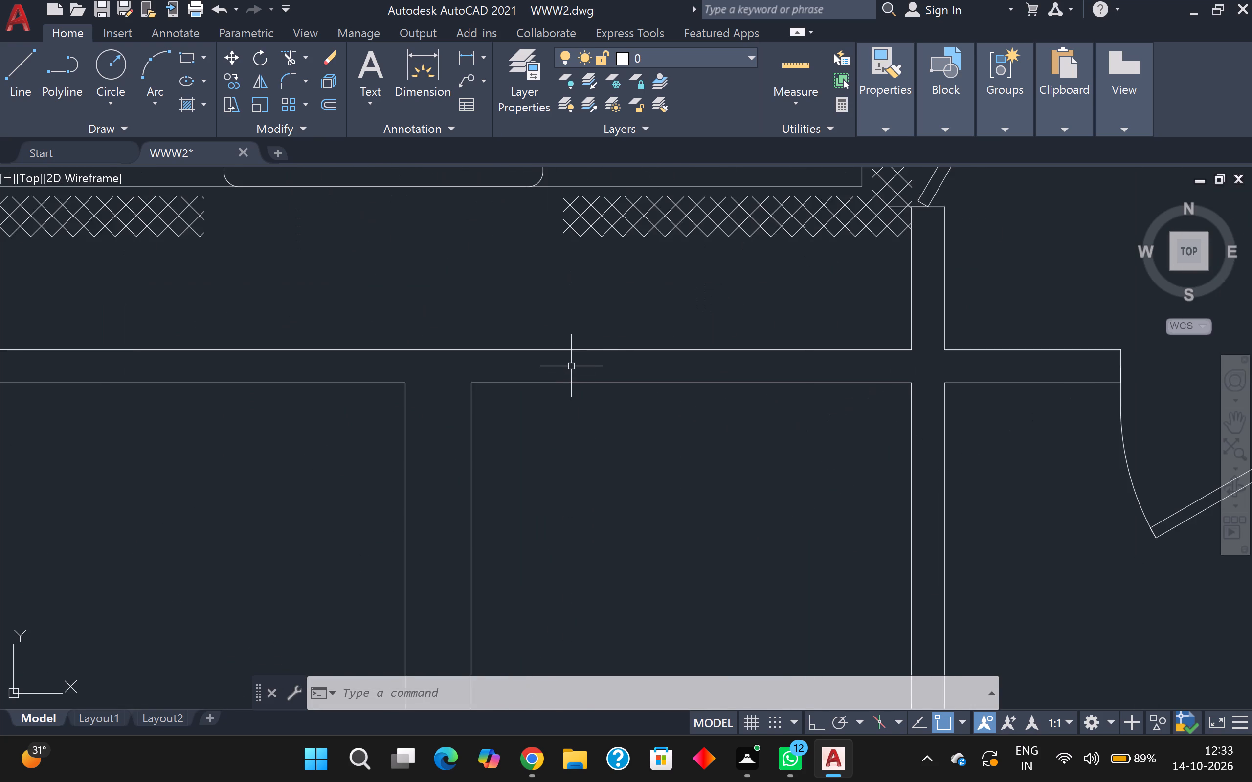
pyautogui.scroll(-2, 596, 353)
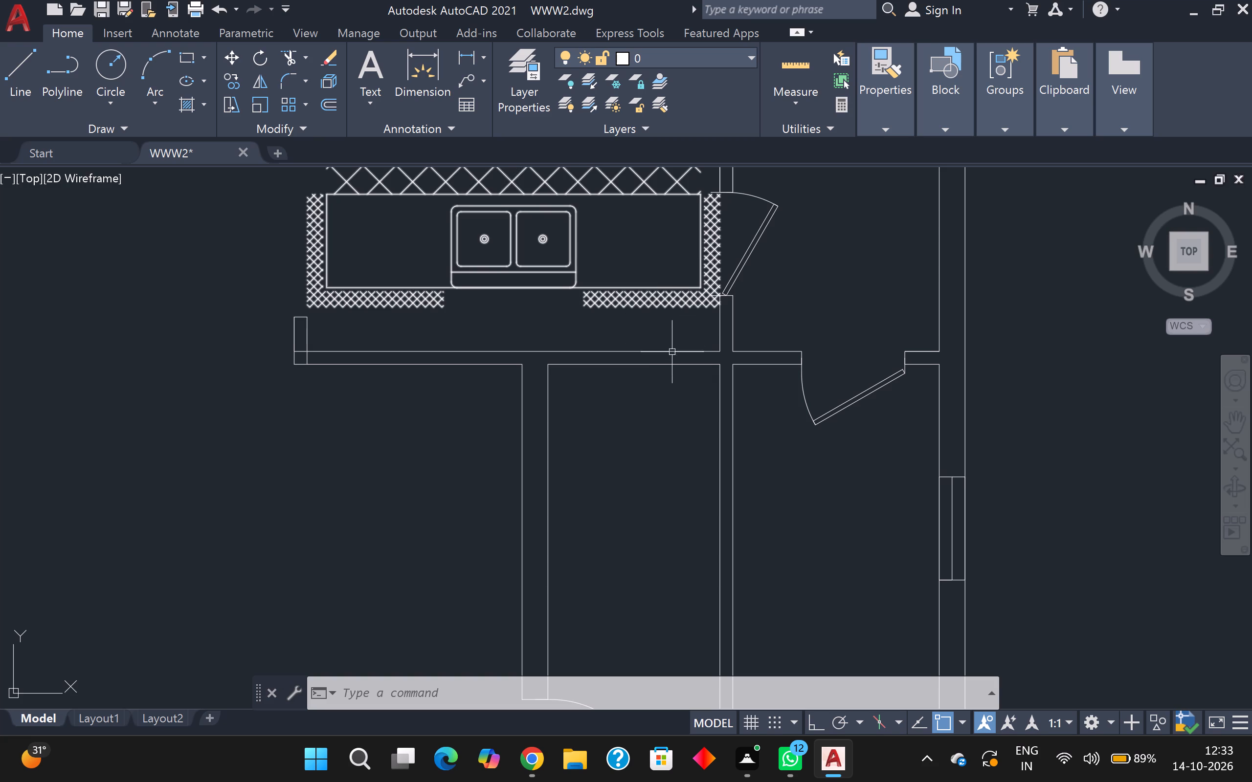
pyautogui.scroll(-4, 669, 329)
pyautogui.moveTo(657, 298); pyautogui.dragTo(659, 298, button='middle')
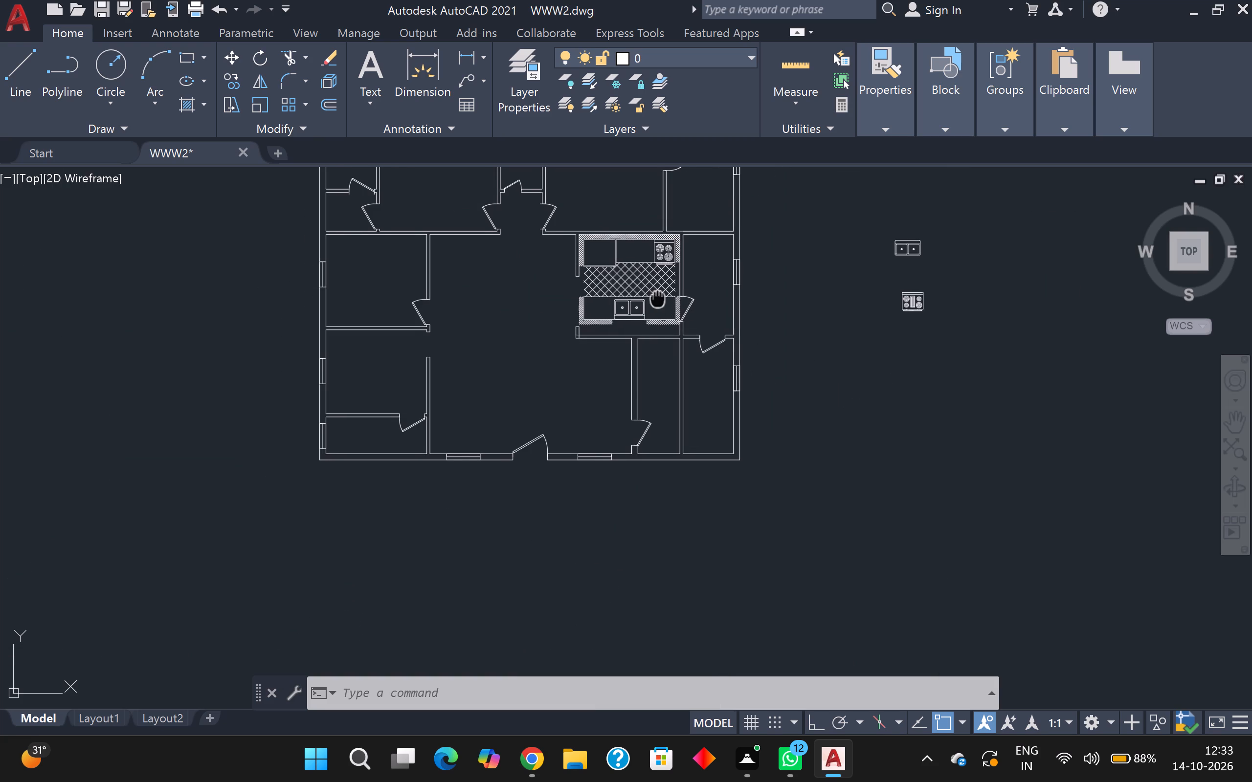
pyautogui.moveTo(659, 298); pyautogui.dragTo(683, 325, button='middle')
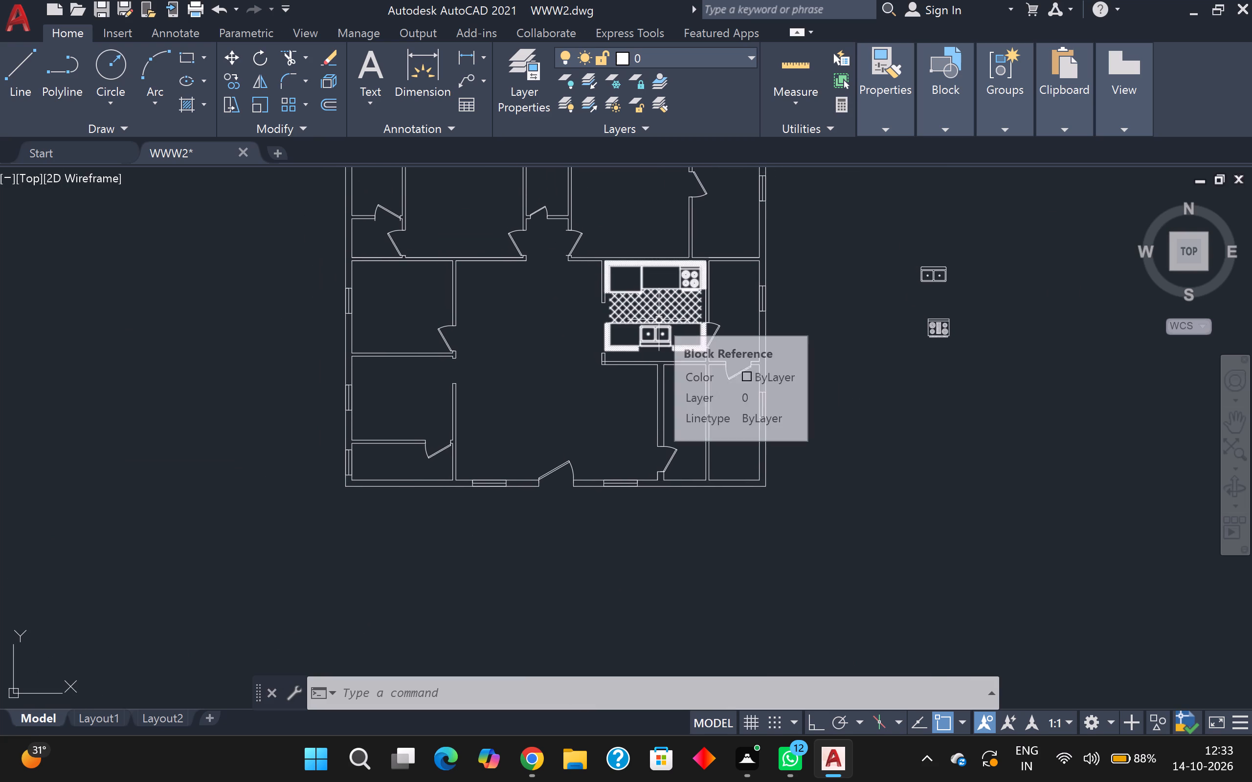
pyautogui.scroll(2, 659, 315)
pyautogui.scroll(-1, 652, 308)
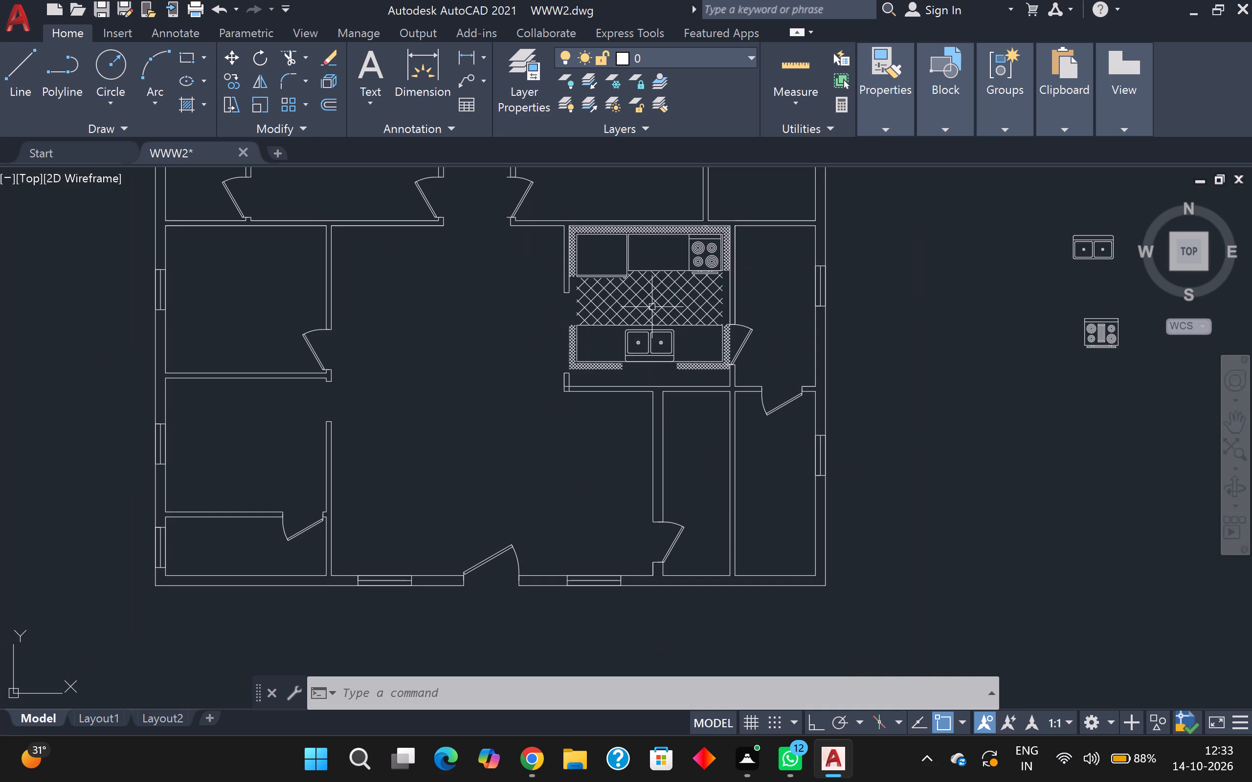
# Quick-measure the kitchen block's floor hatch area between the two counters.
pyautogui.click(813, 70)
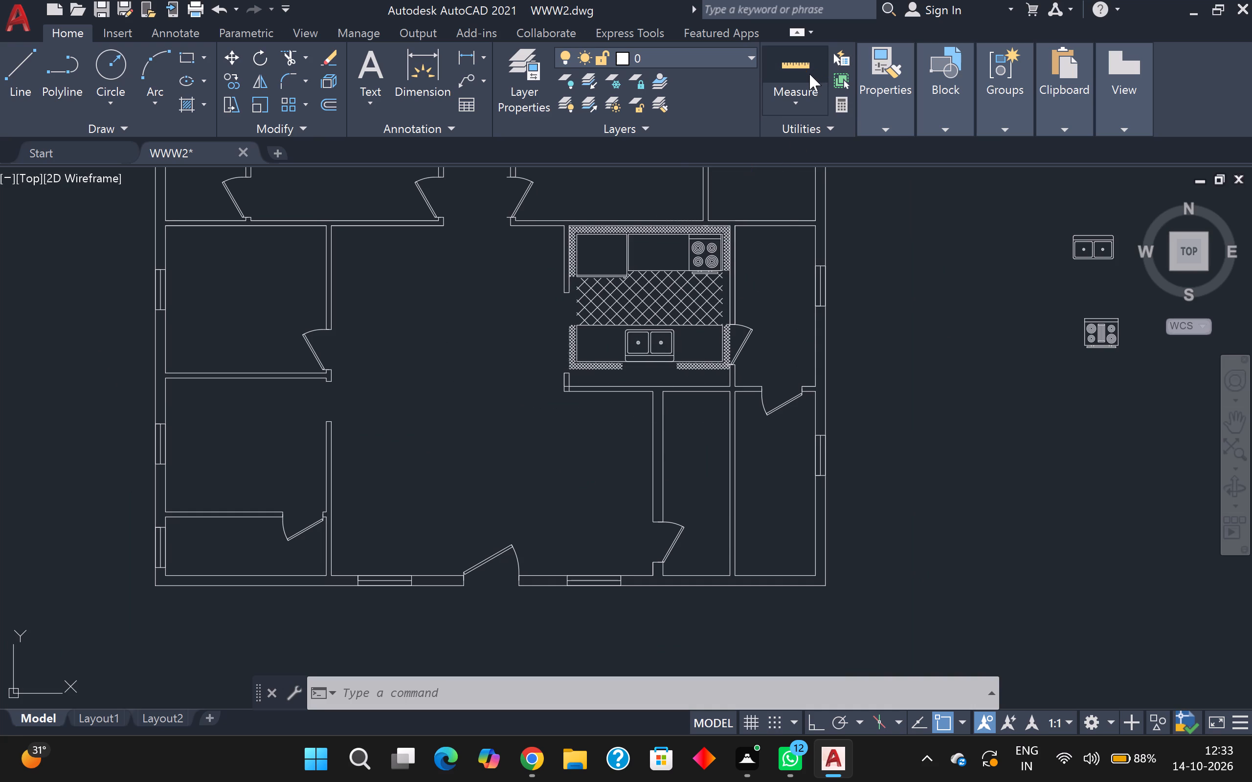
pyautogui.scroll(3, 679, 285)
pyautogui.scroll(-2, 679, 285)
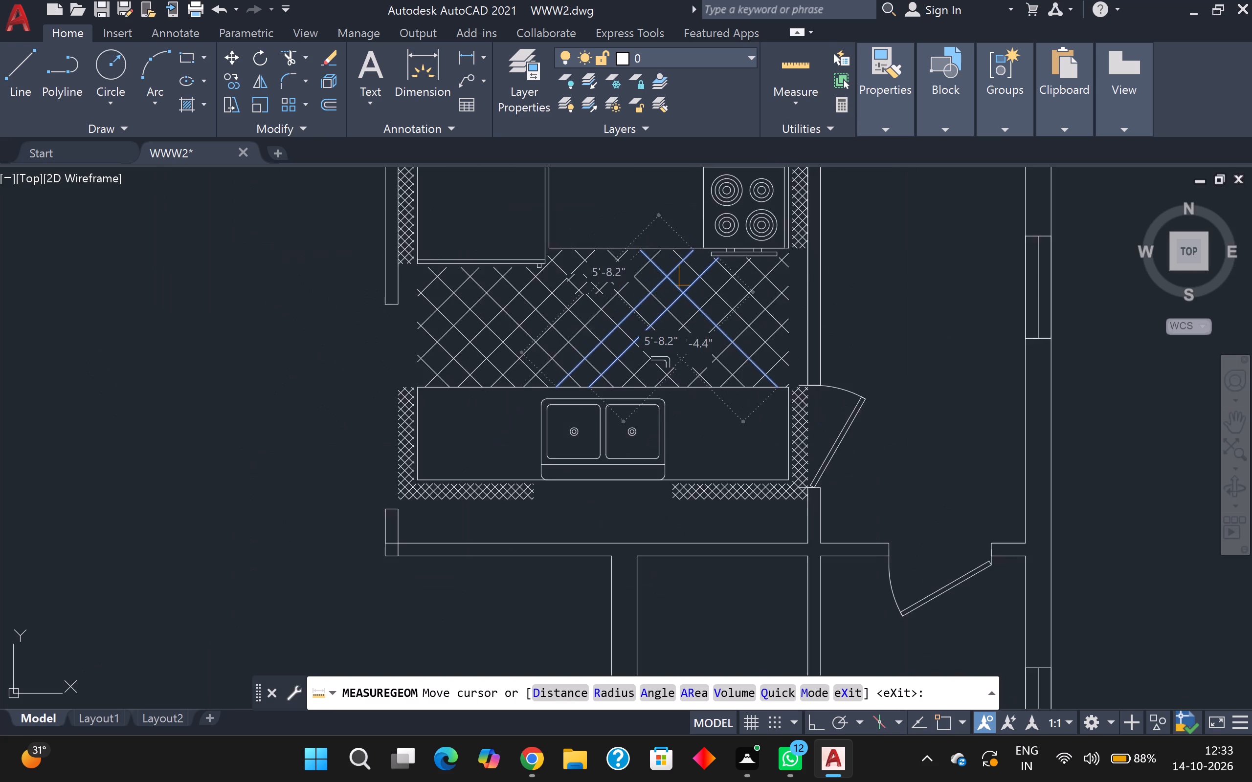
pyautogui.scroll(1, 665, 275)
pyautogui.scroll(-2, 660, 222)
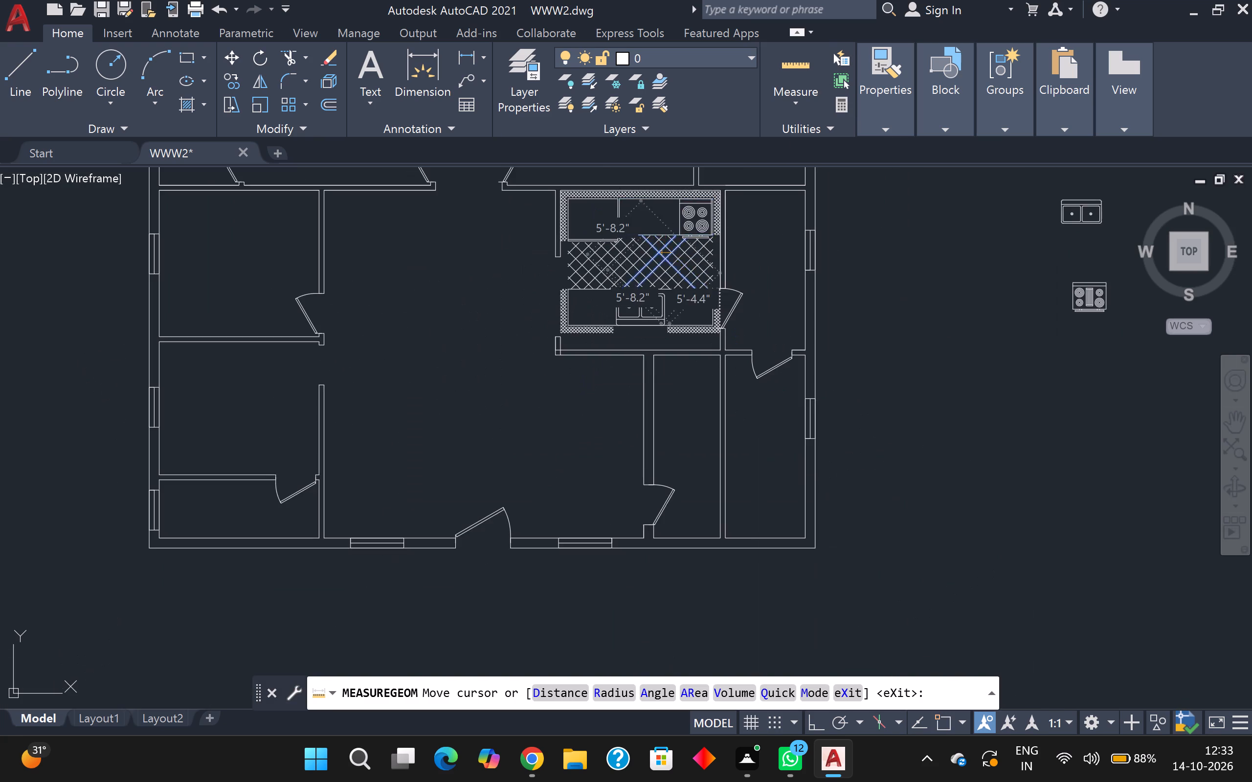
pyautogui.scroll(2, 662, 253)
pyautogui.press('`')
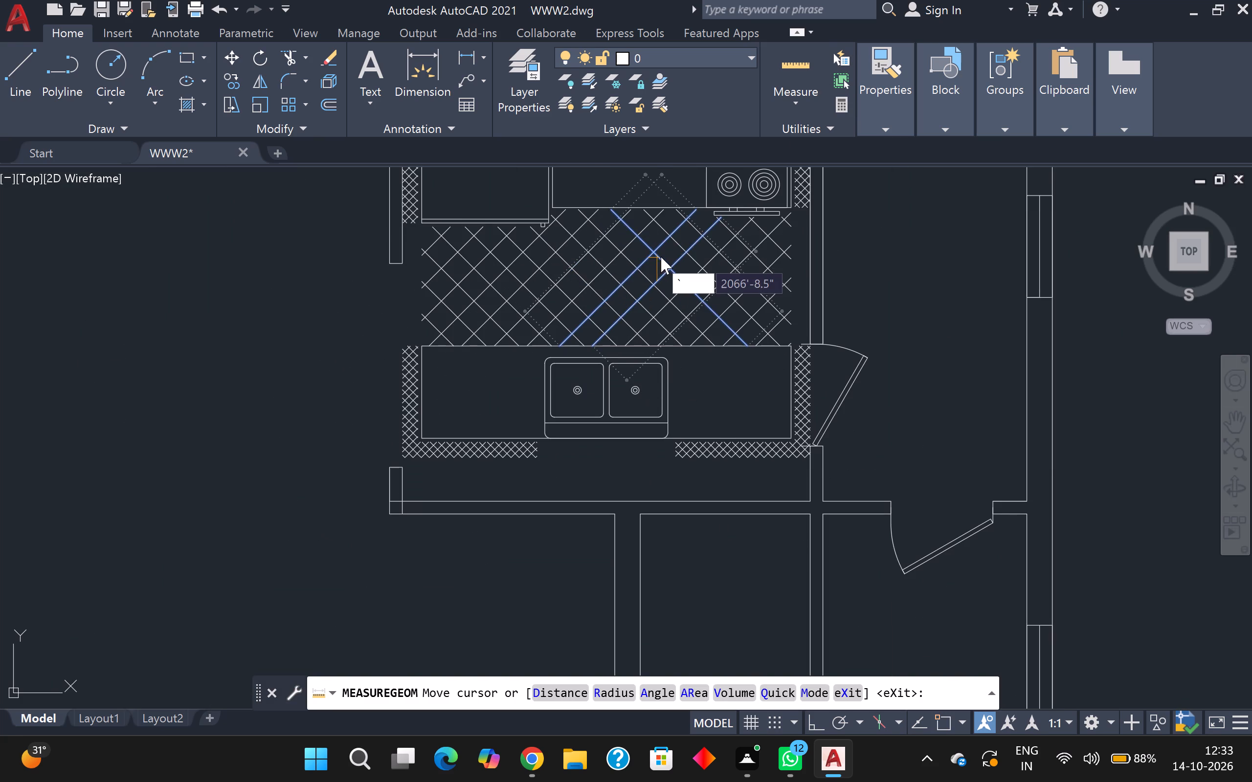
pyautogui.press('Escape')
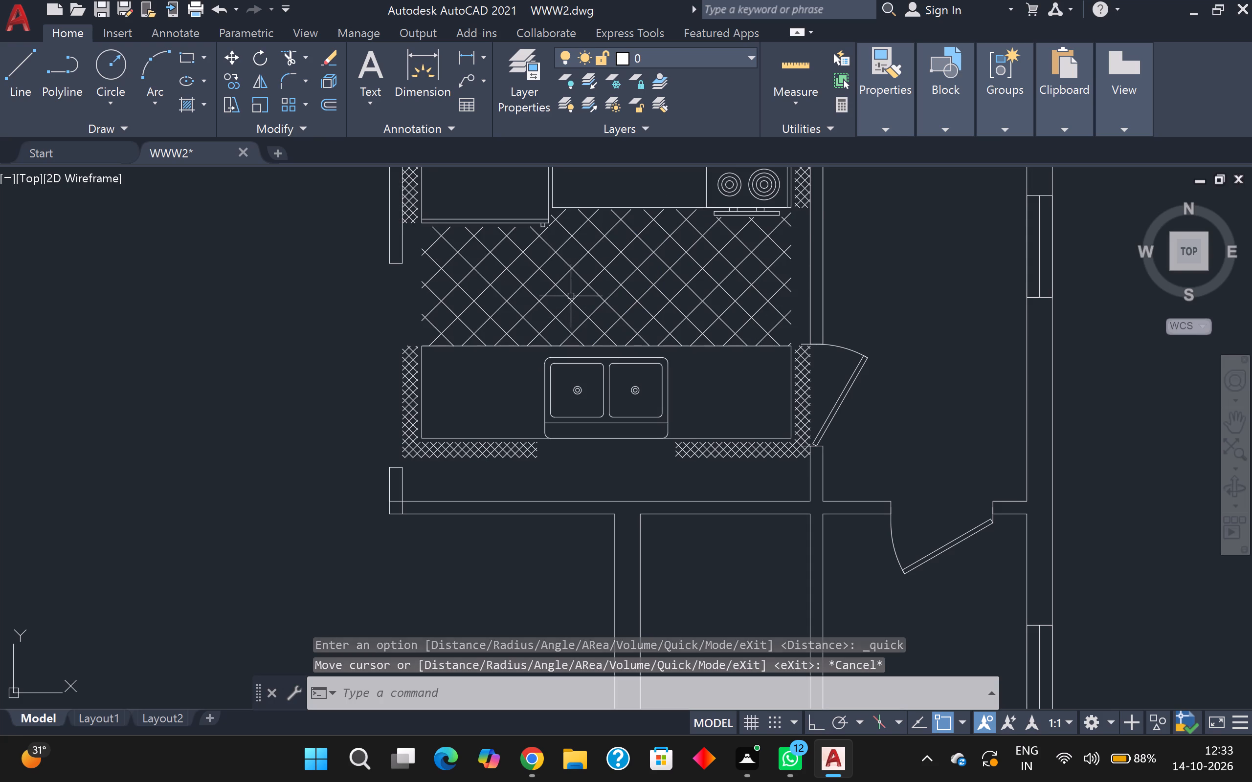
# Explode the kitchen layout block into separate objects.
pyautogui.click(575, 278)
pyautogui.press('F1')
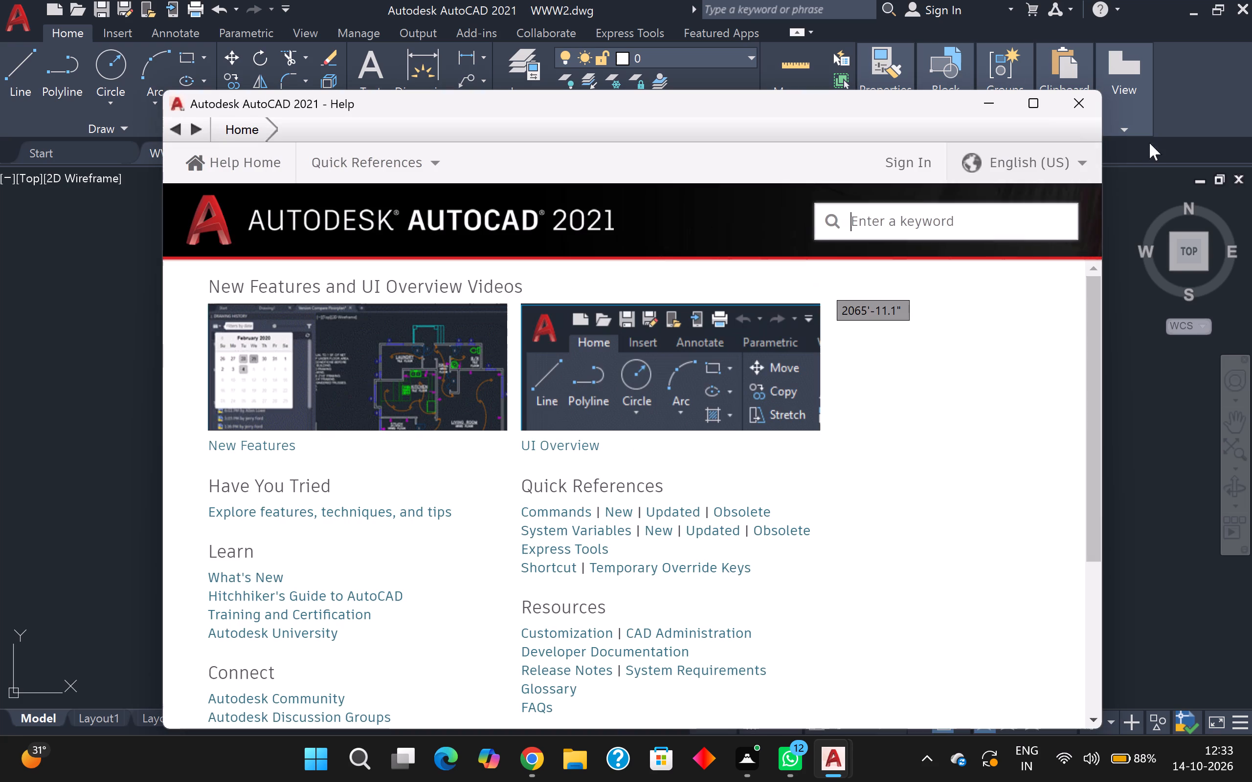
pyautogui.click(1074, 106)
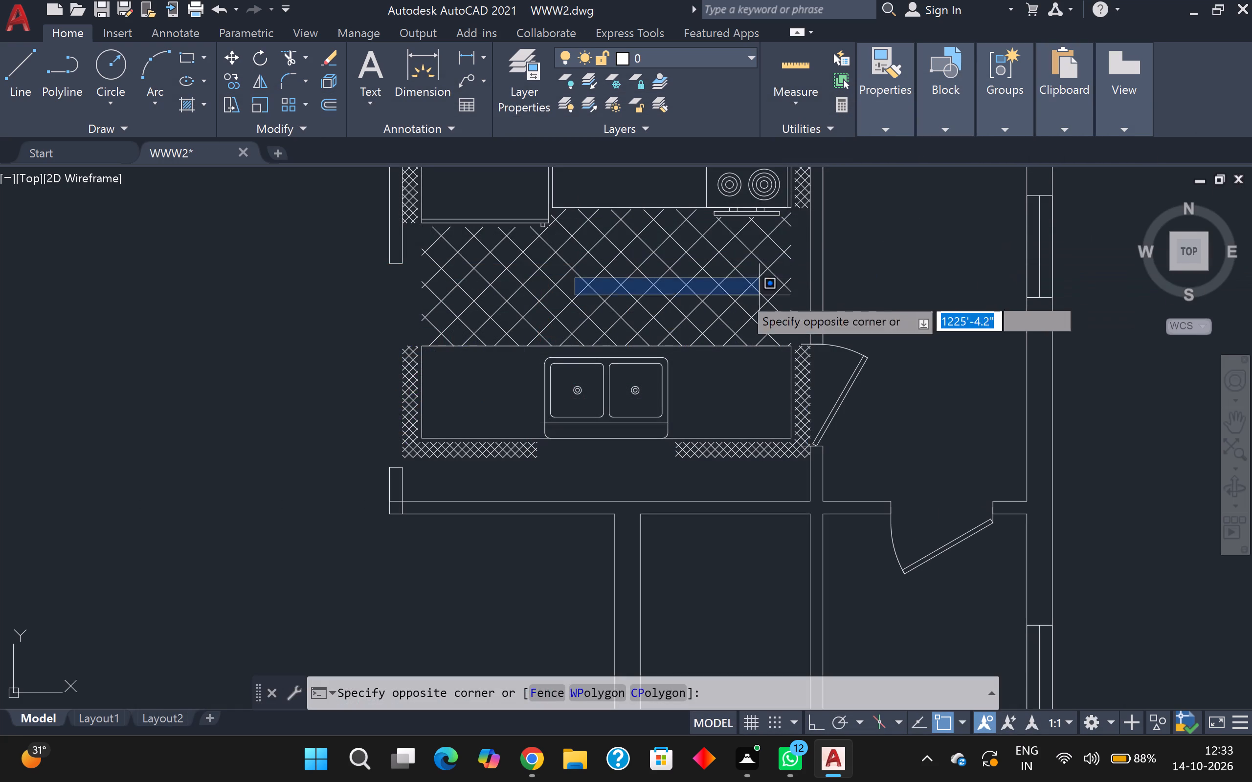
pyautogui.click(688, 290)
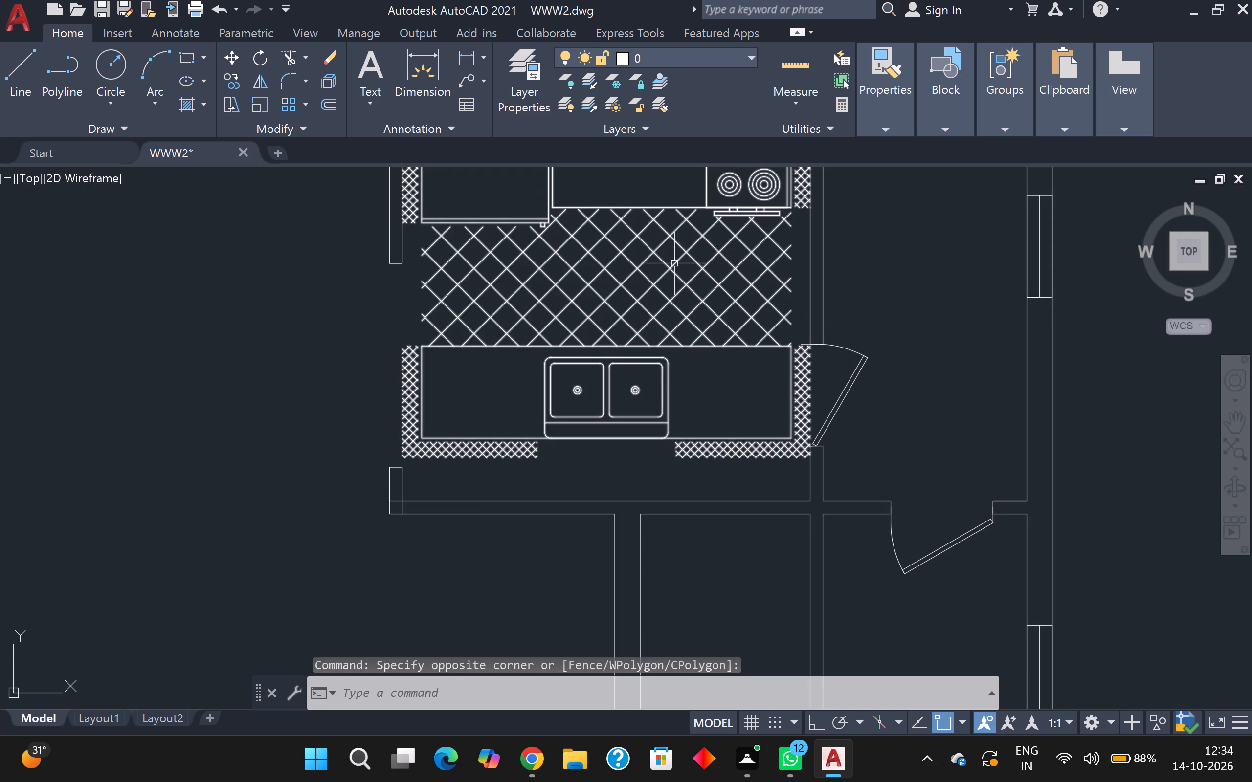
pyautogui.click(674, 263)
pyautogui.press('x')
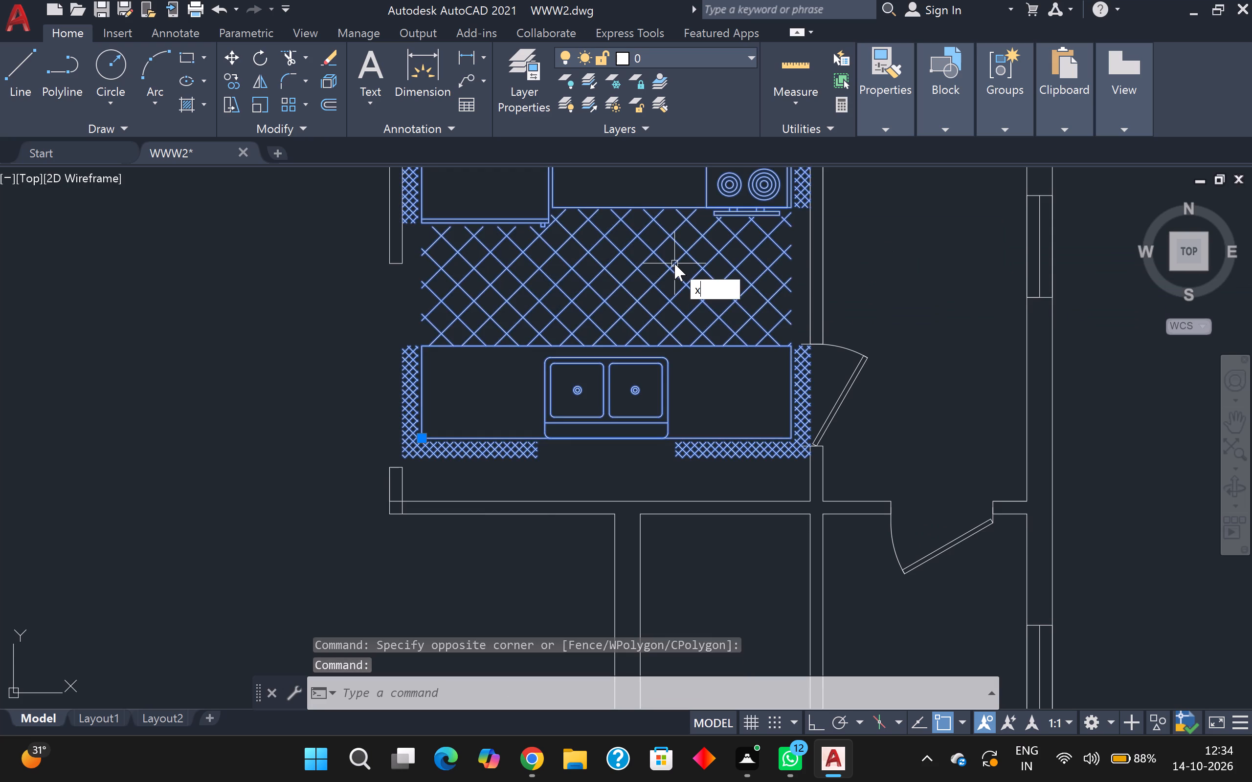
pyautogui.press('Return')
pyautogui.click(666, 267)
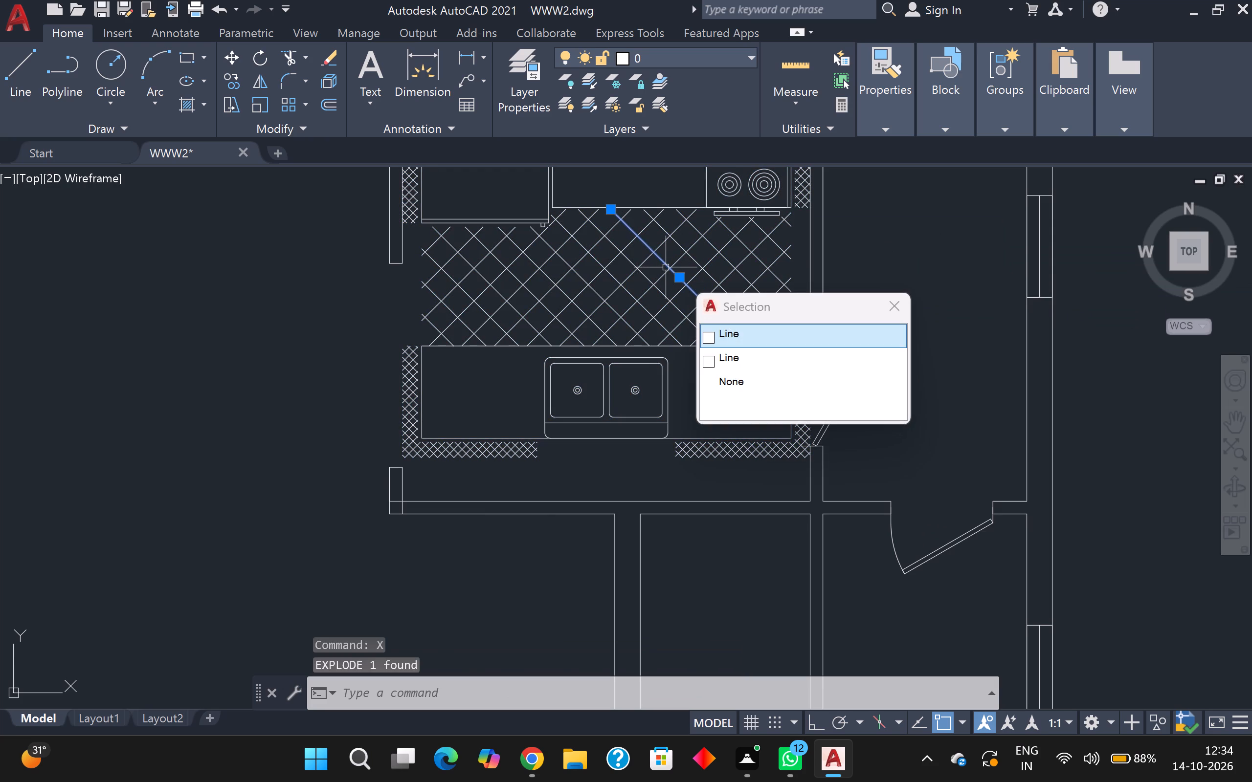
pyautogui.press('Escape')
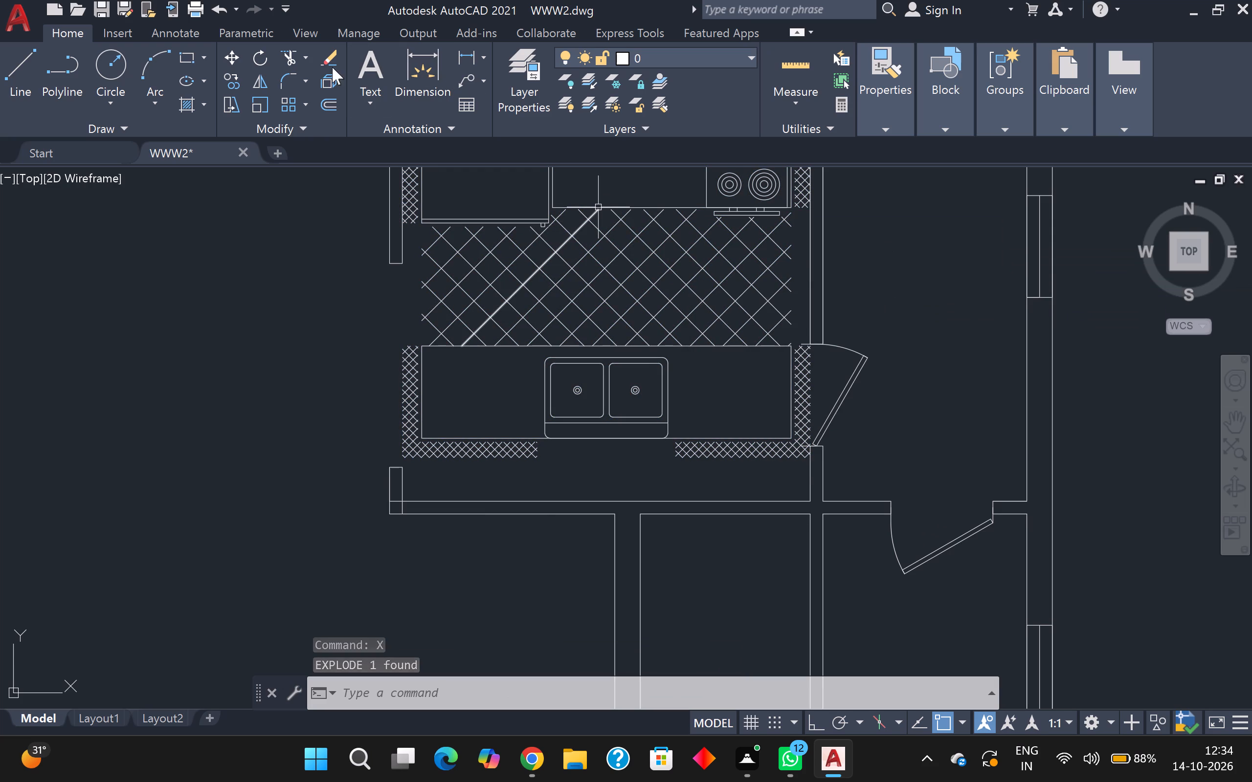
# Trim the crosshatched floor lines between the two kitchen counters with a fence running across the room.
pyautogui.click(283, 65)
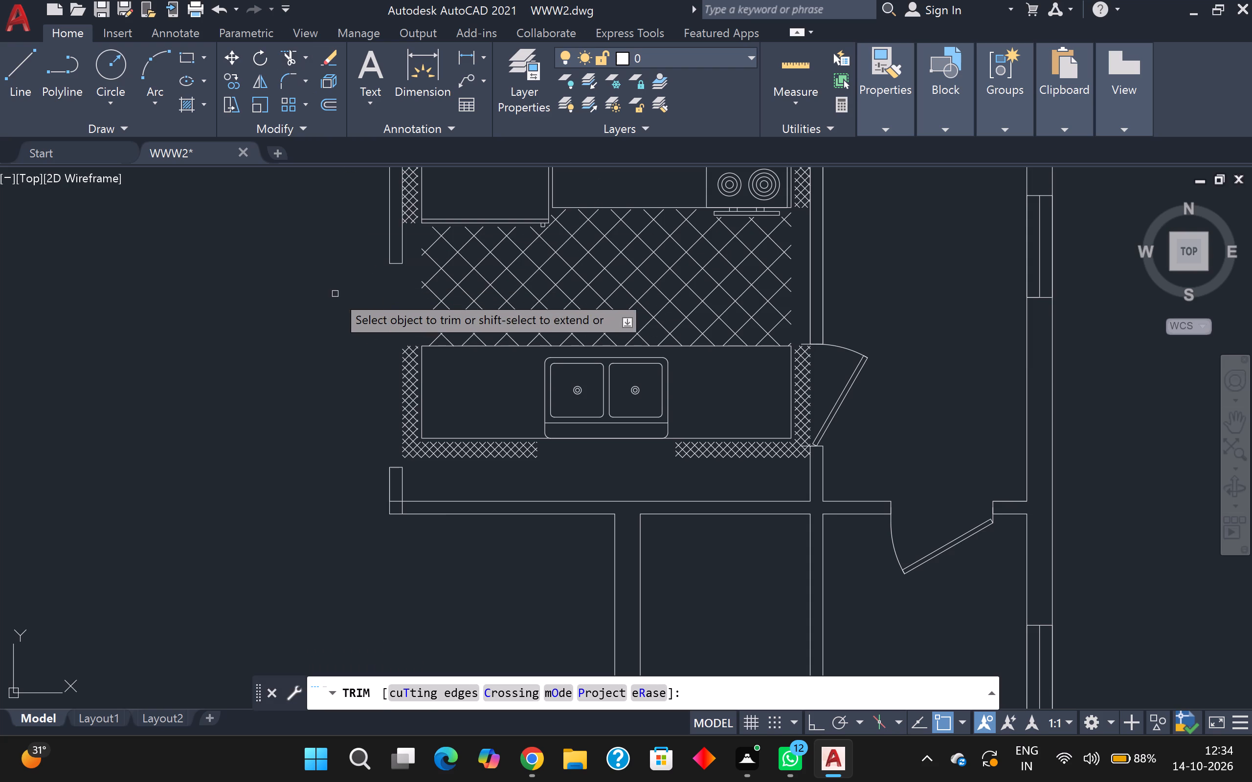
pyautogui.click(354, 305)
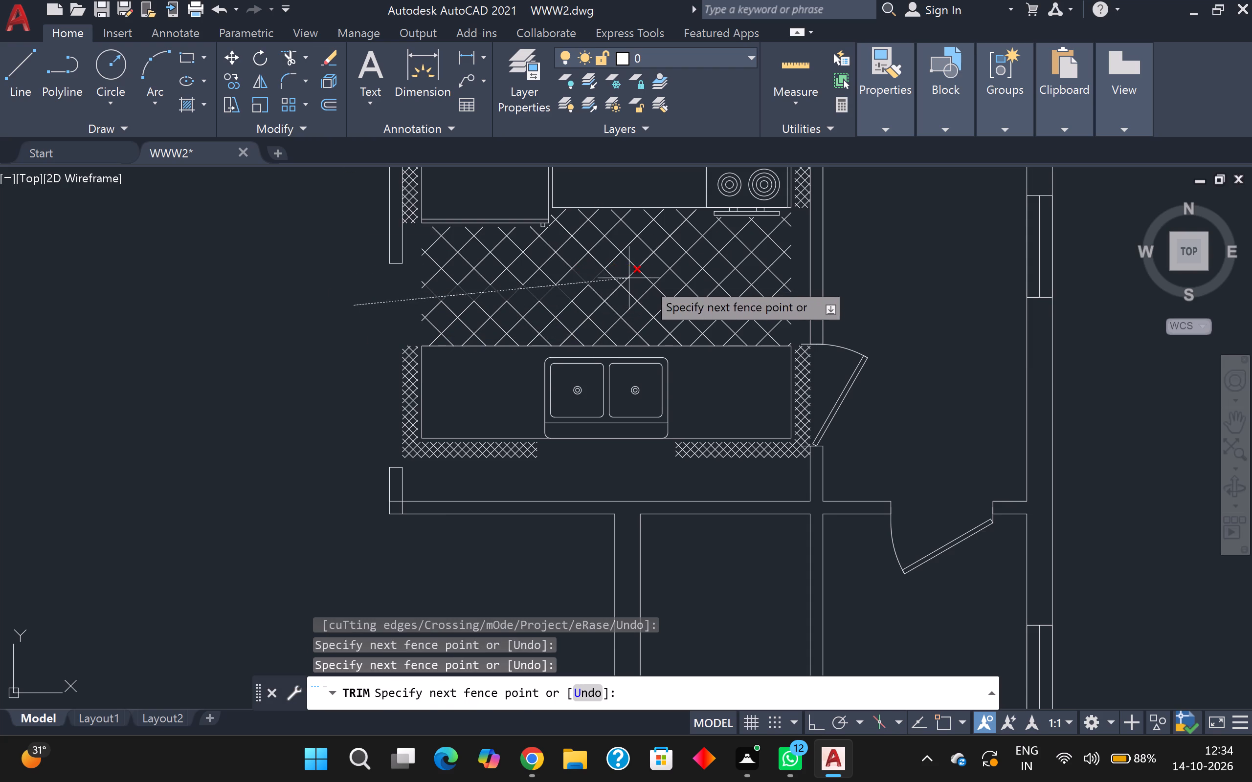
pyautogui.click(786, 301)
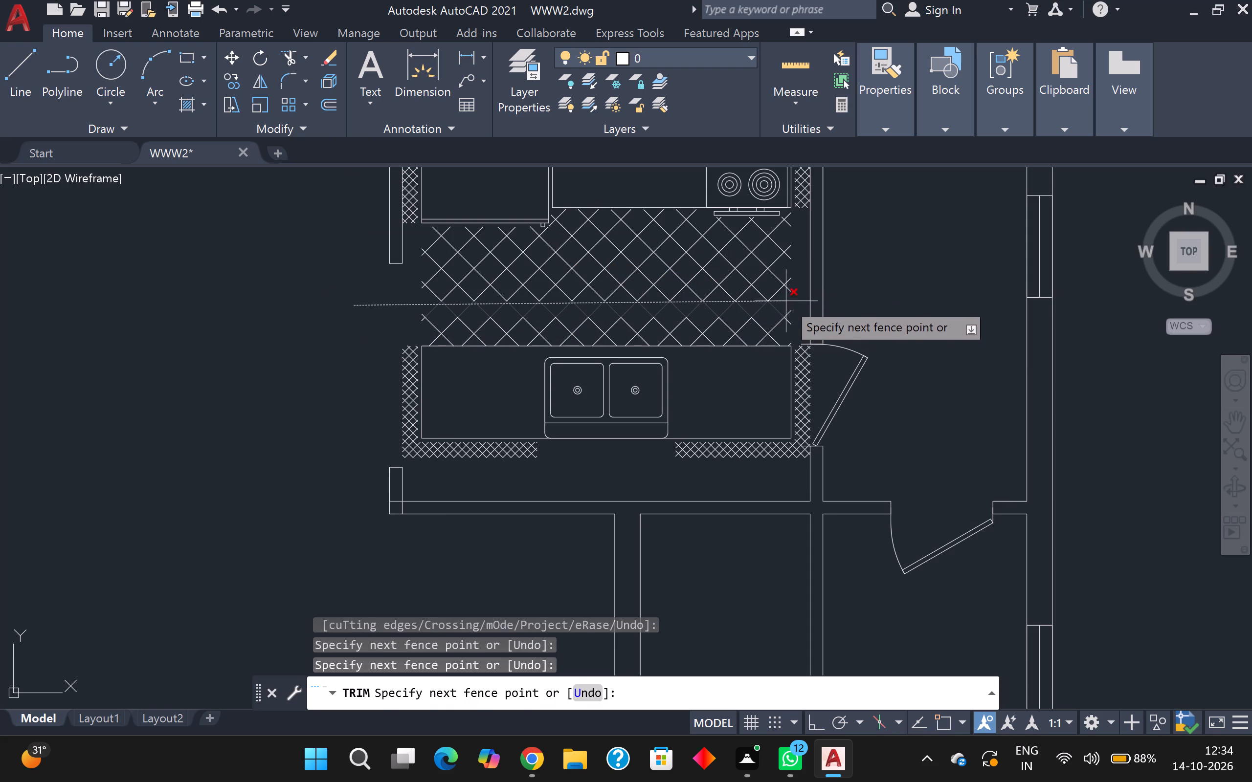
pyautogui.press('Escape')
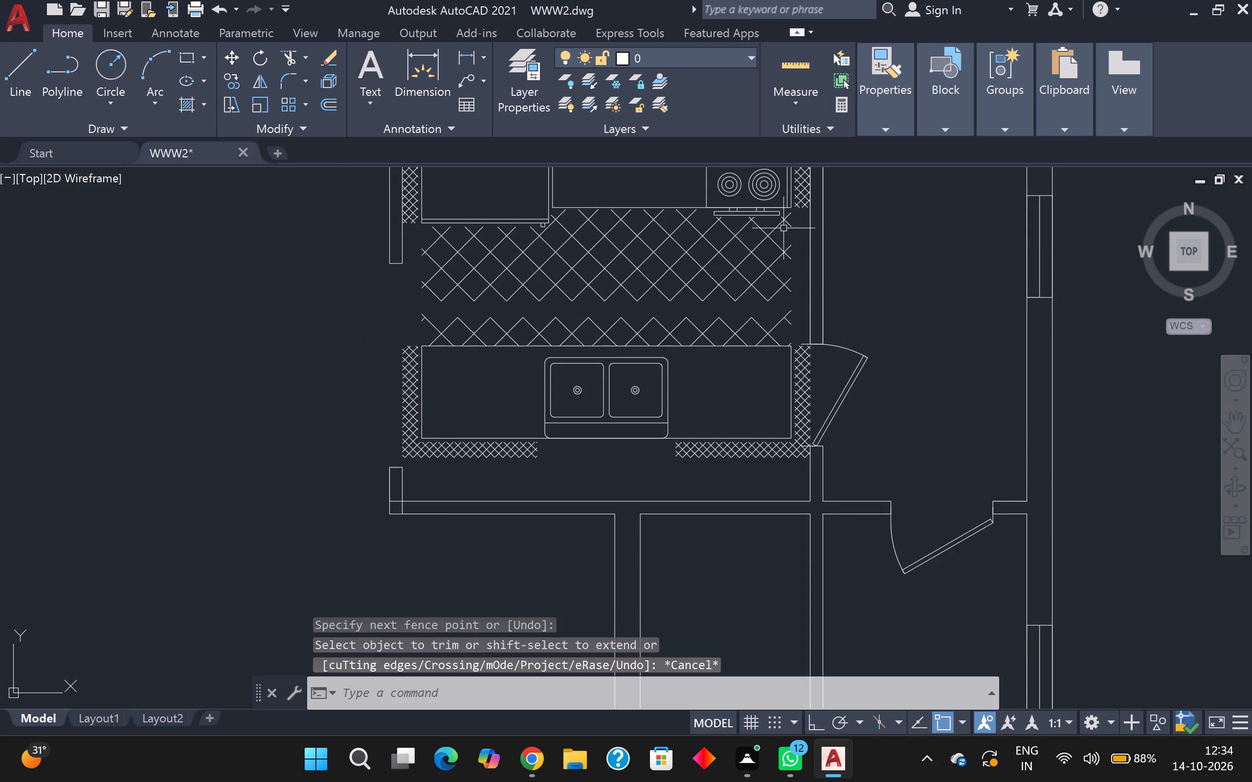
# Erase the crosshatched floor lines between the north and south kitchen counters using a crossing selection.
pyautogui.click(793, 225)
pyautogui.press('Escape')
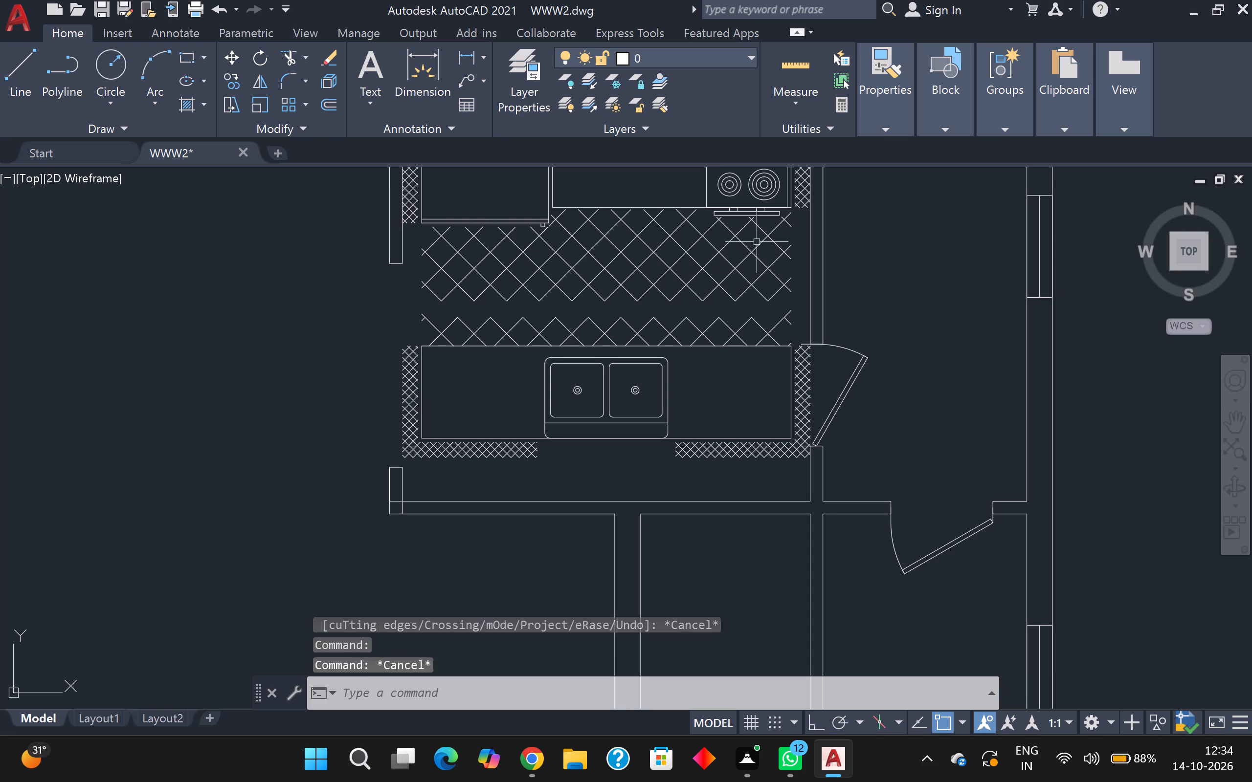
pyautogui.click(800, 232)
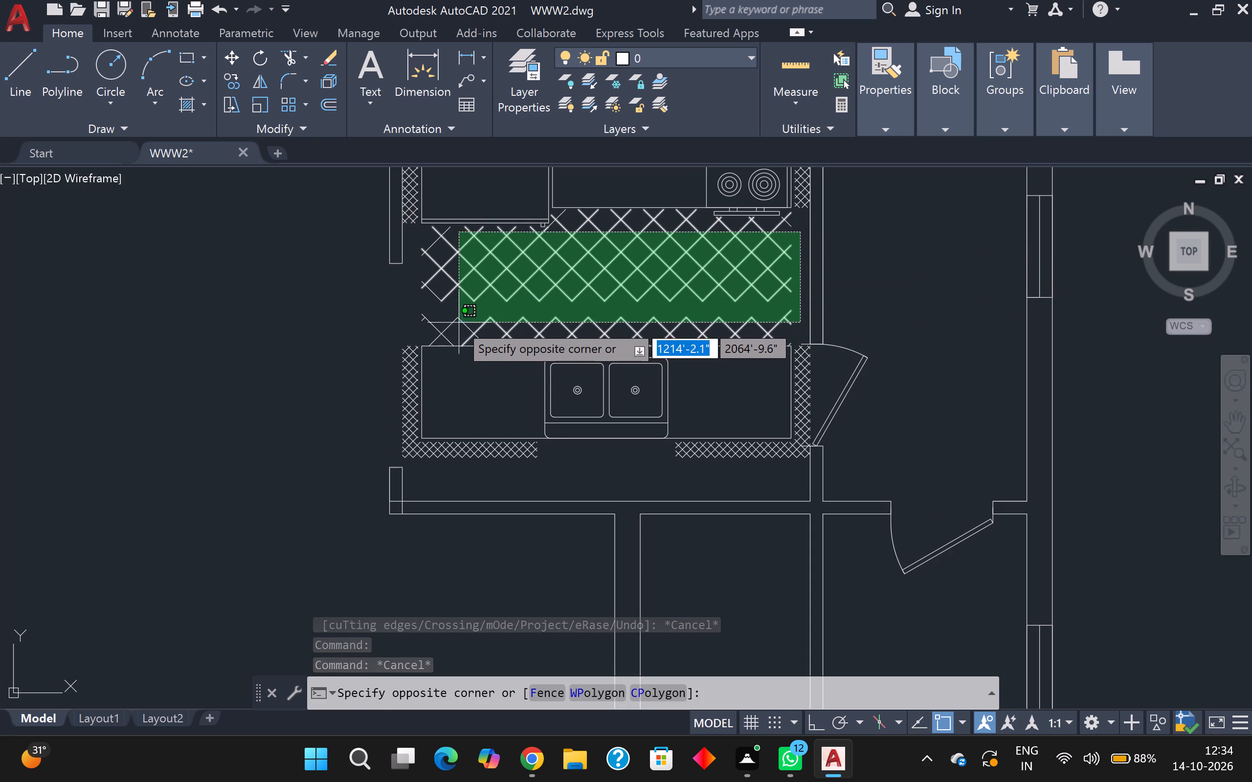
pyautogui.click(440, 329)
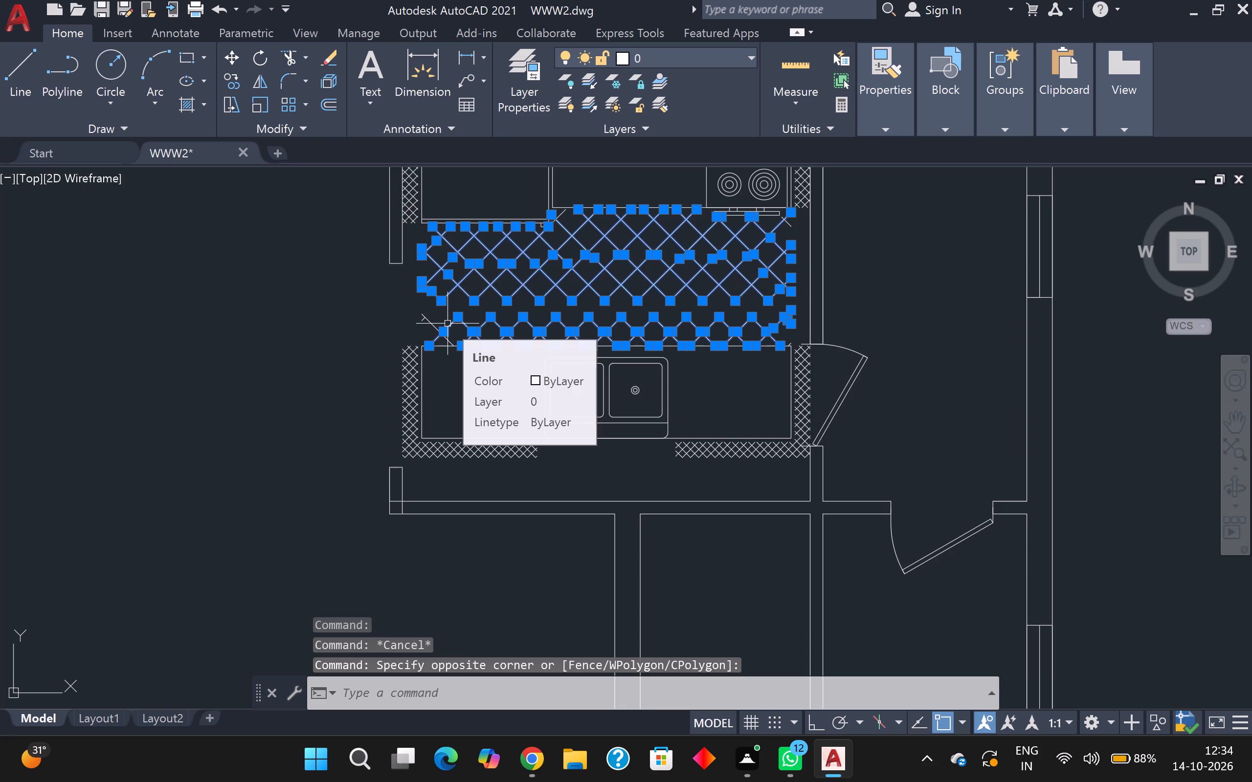
pyautogui.press('Delete')
# Examine the leftover floor lines and the crosshatched strips around the kitchen counters, especially along the north wall.
pyautogui.scroll(-2, 447, 324)
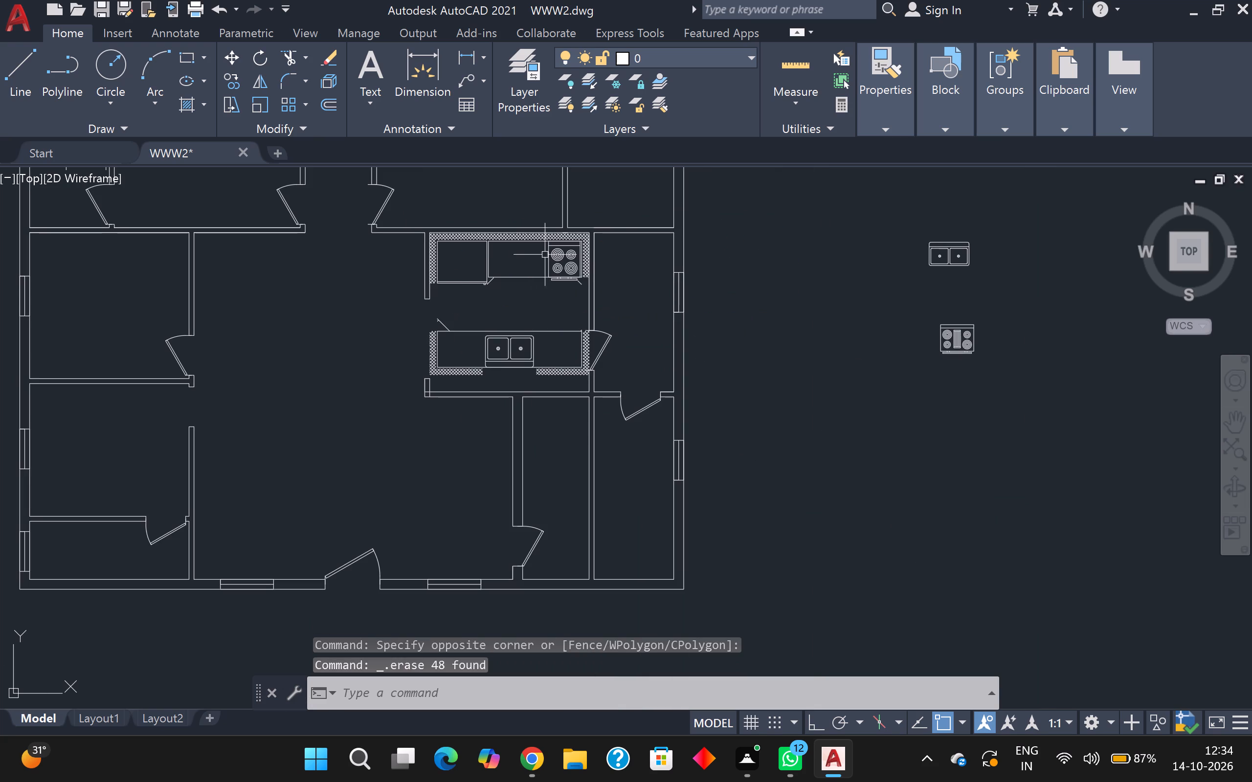
pyautogui.moveTo(543, 280); pyautogui.dragTo(551, 381, button='middle')
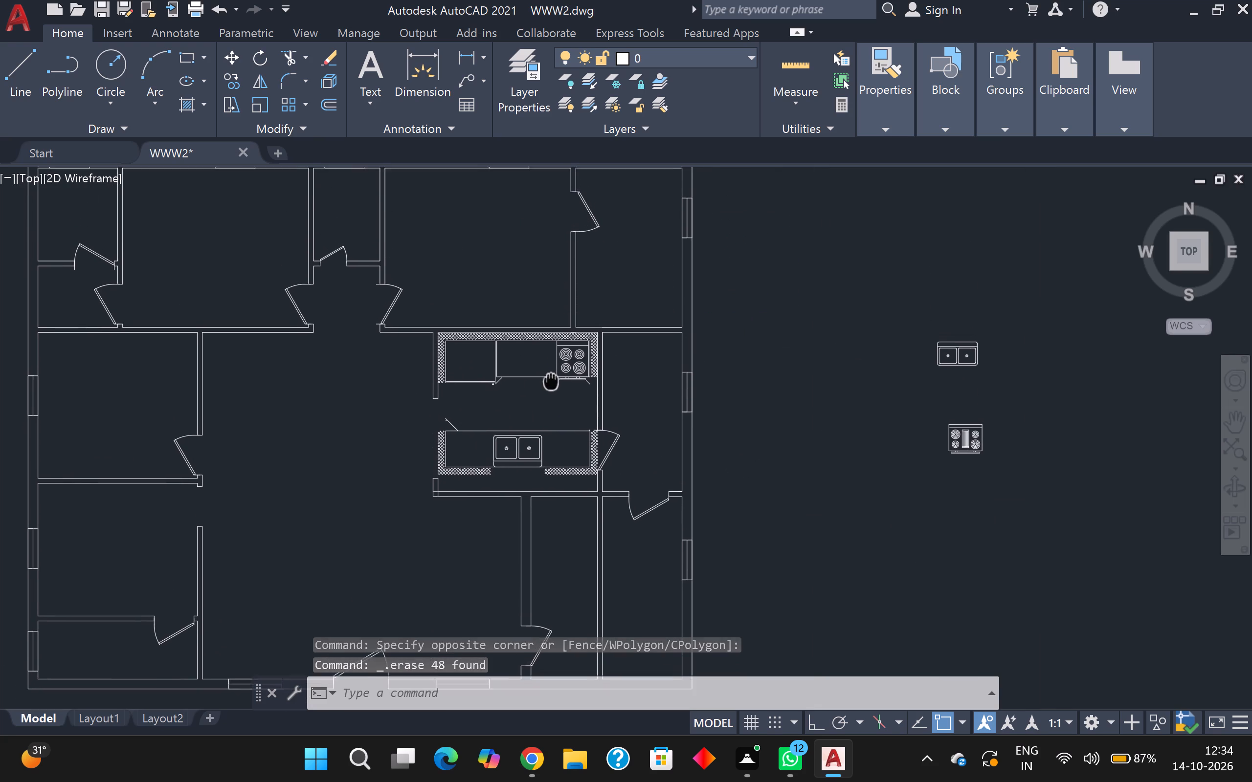
pyautogui.moveTo(551, 381); pyautogui.dragTo(552, 390, button='middle')
pyautogui.scroll(5, 543, 356)
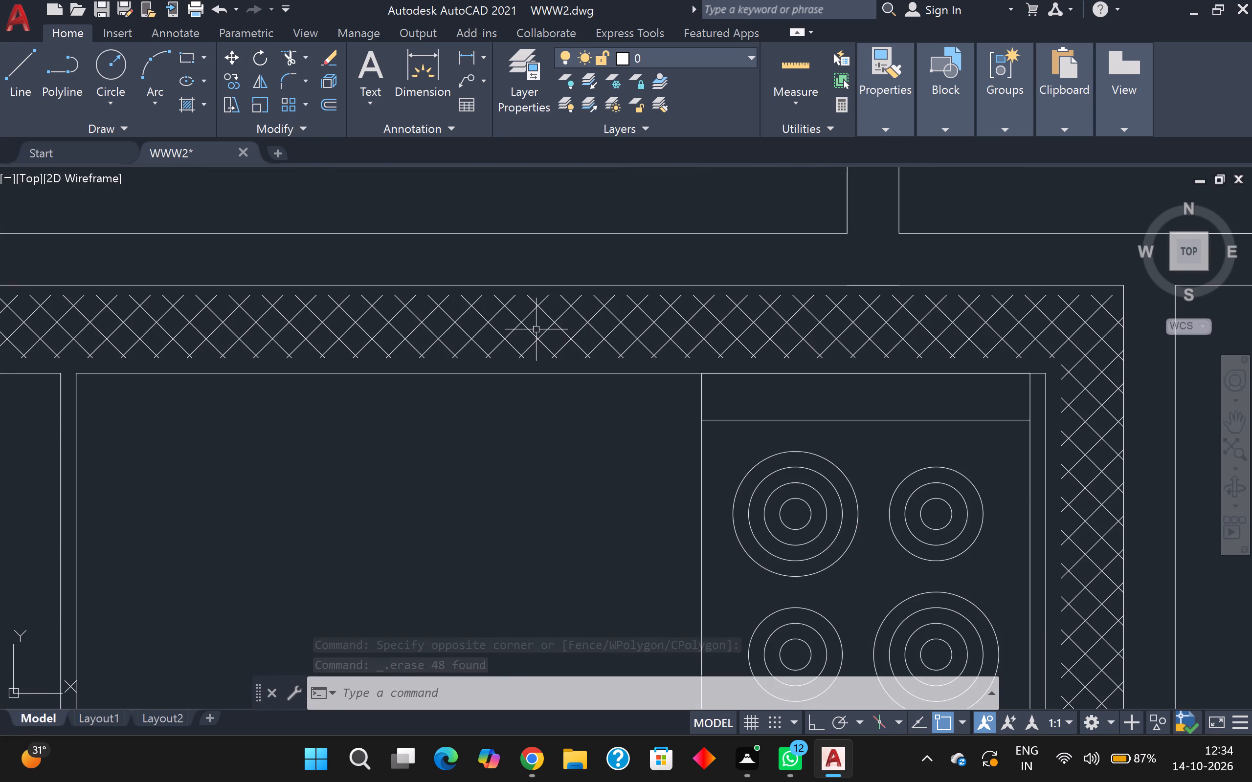
pyautogui.scroll(-3, 541, 329)
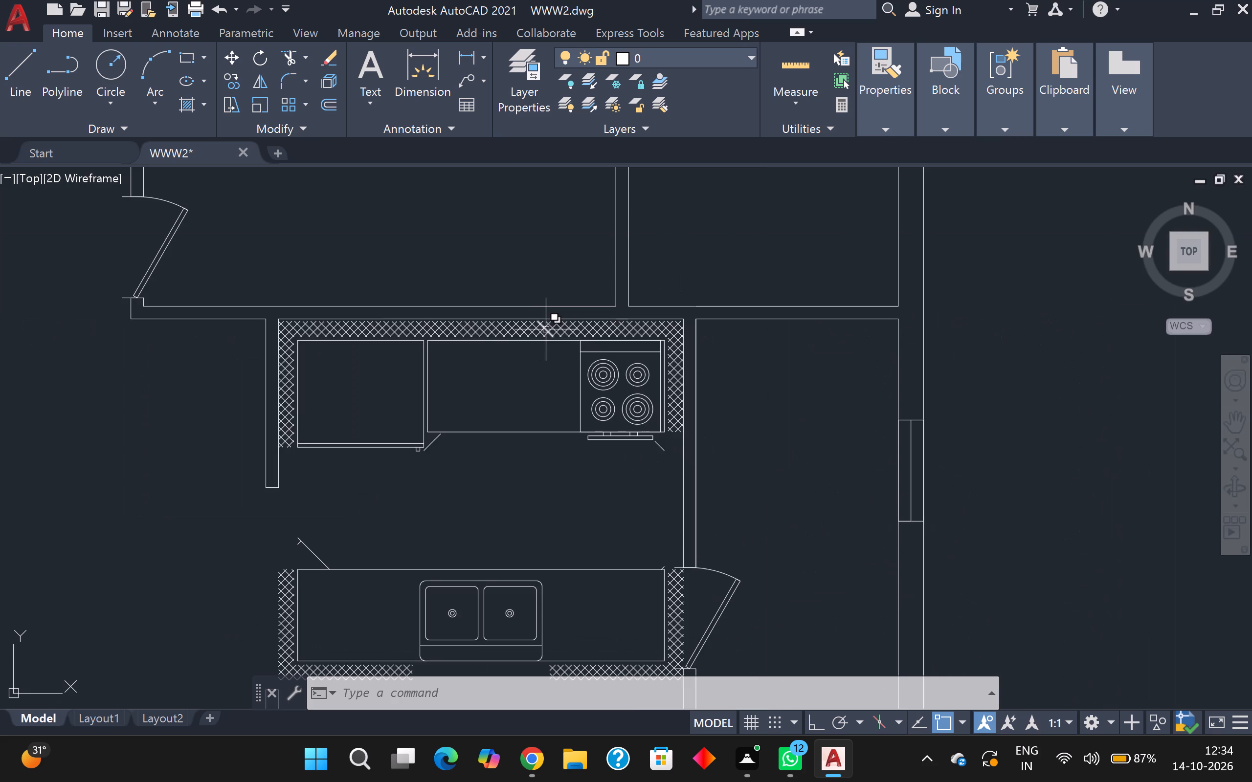
pyautogui.scroll(-1, 546, 329)
pyautogui.scroll(2, 546, 329)
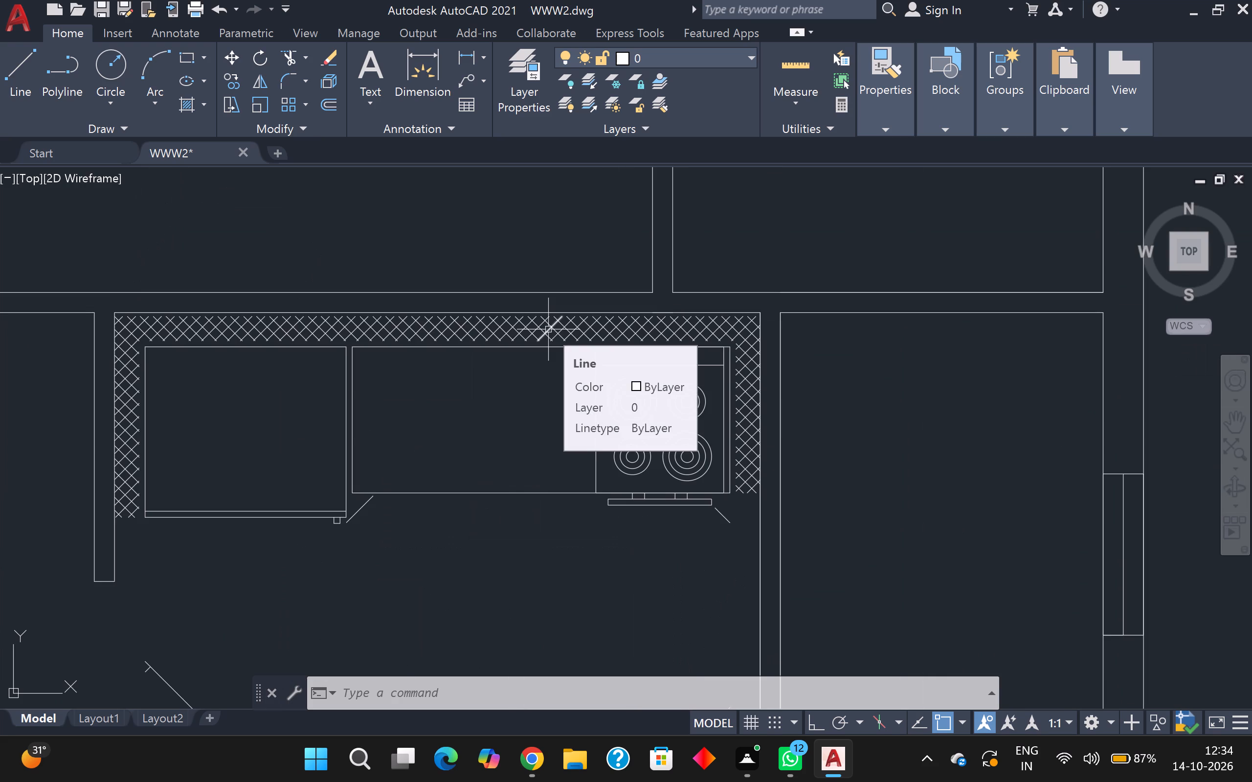
# Erase the stray diagonal line and its short end piece above the west end of the sink counter.
pyautogui.scroll(-3, 548, 329)
pyautogui.scroll(2, 522, 420)
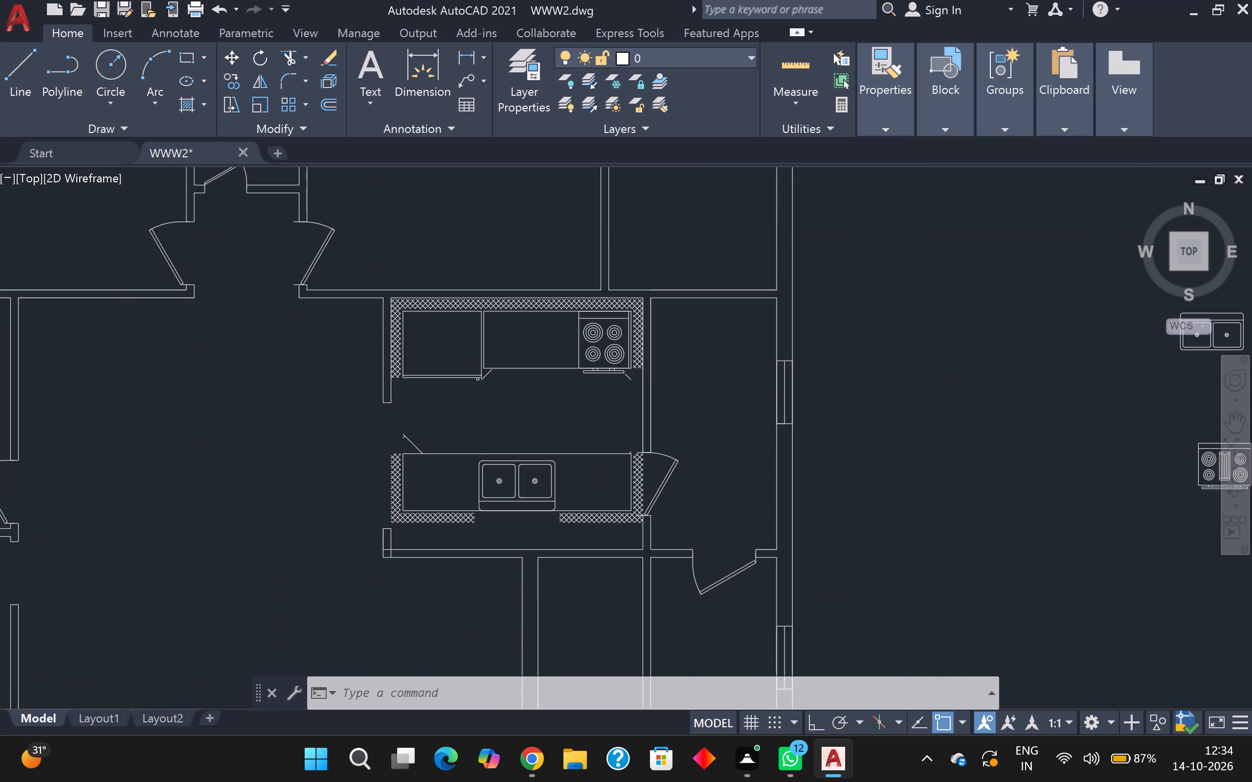
pyautogui.moveTo(522, 420); pyautogui.dragTo(558, 274, button='middle')
pyautogui.scroll(-1, 565, 290)
pyautogui.scroll(1, 580, 327)
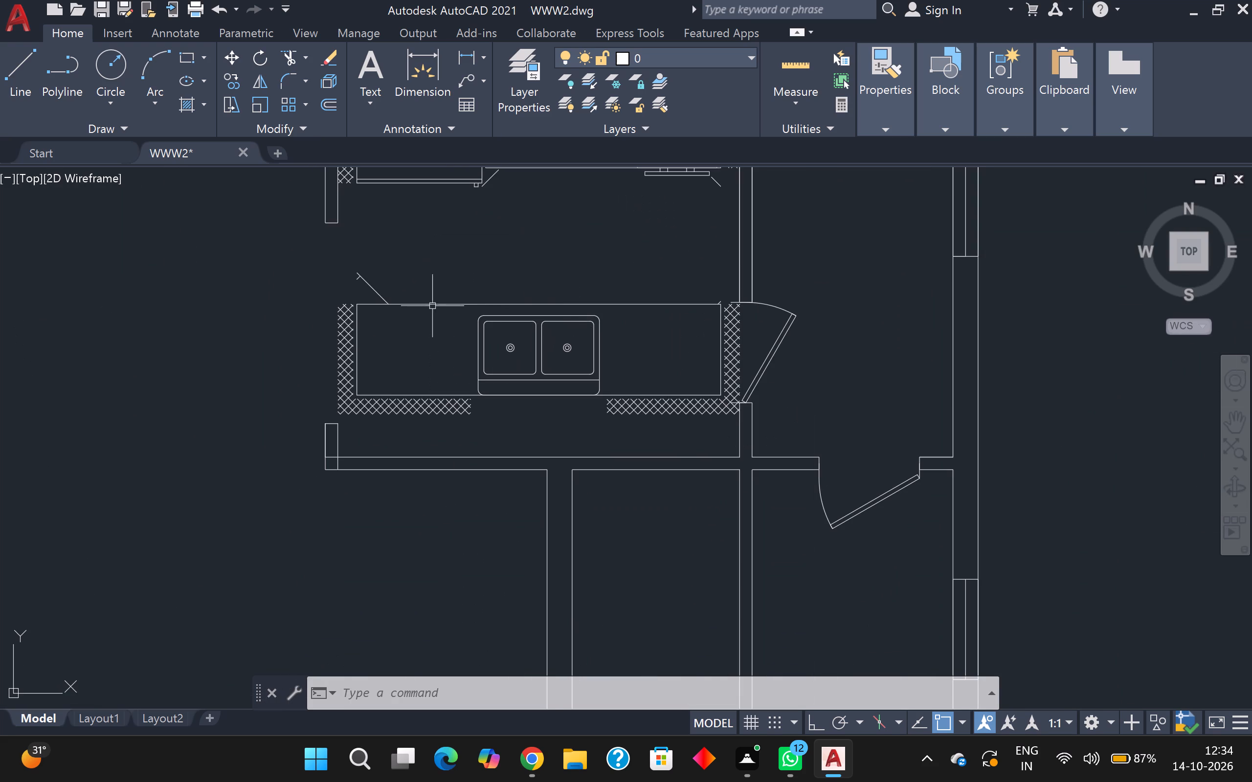
pyautogui.click(374, 288)
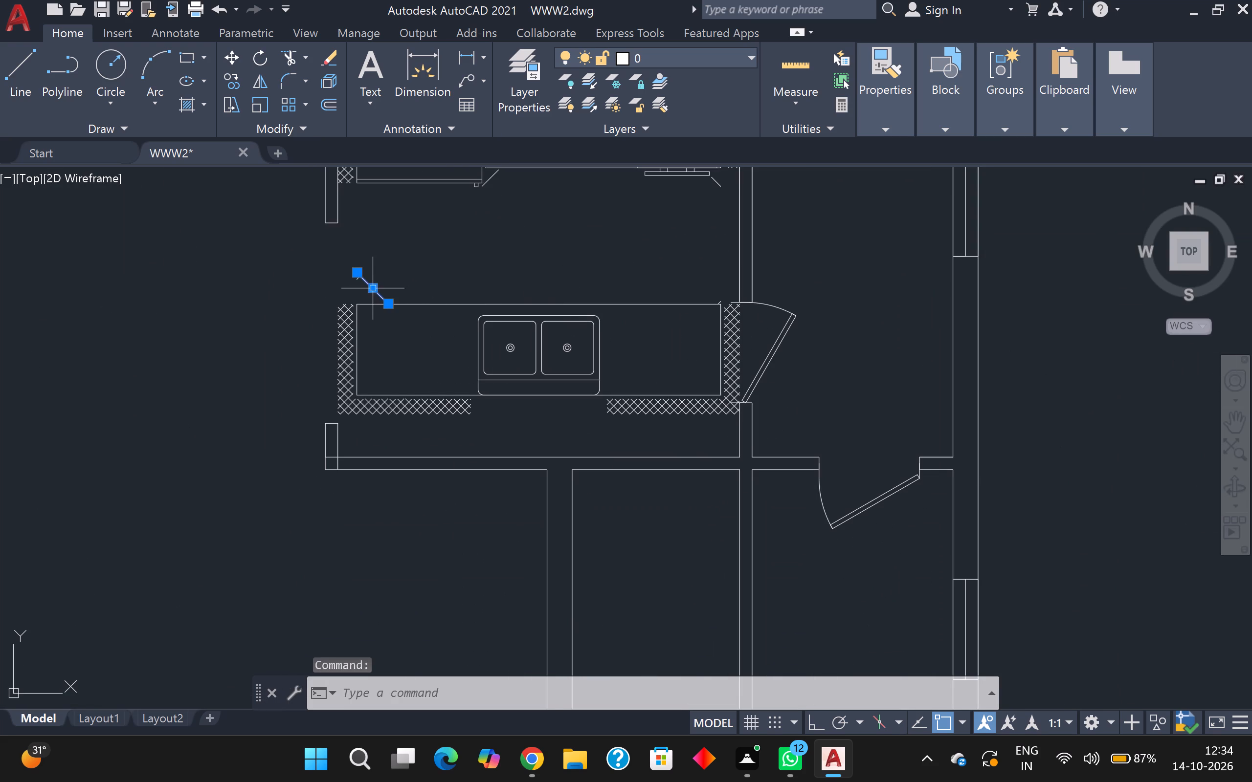
pyautogui.scroll(2, 359, 273)
pyautogui.click(354, 289)
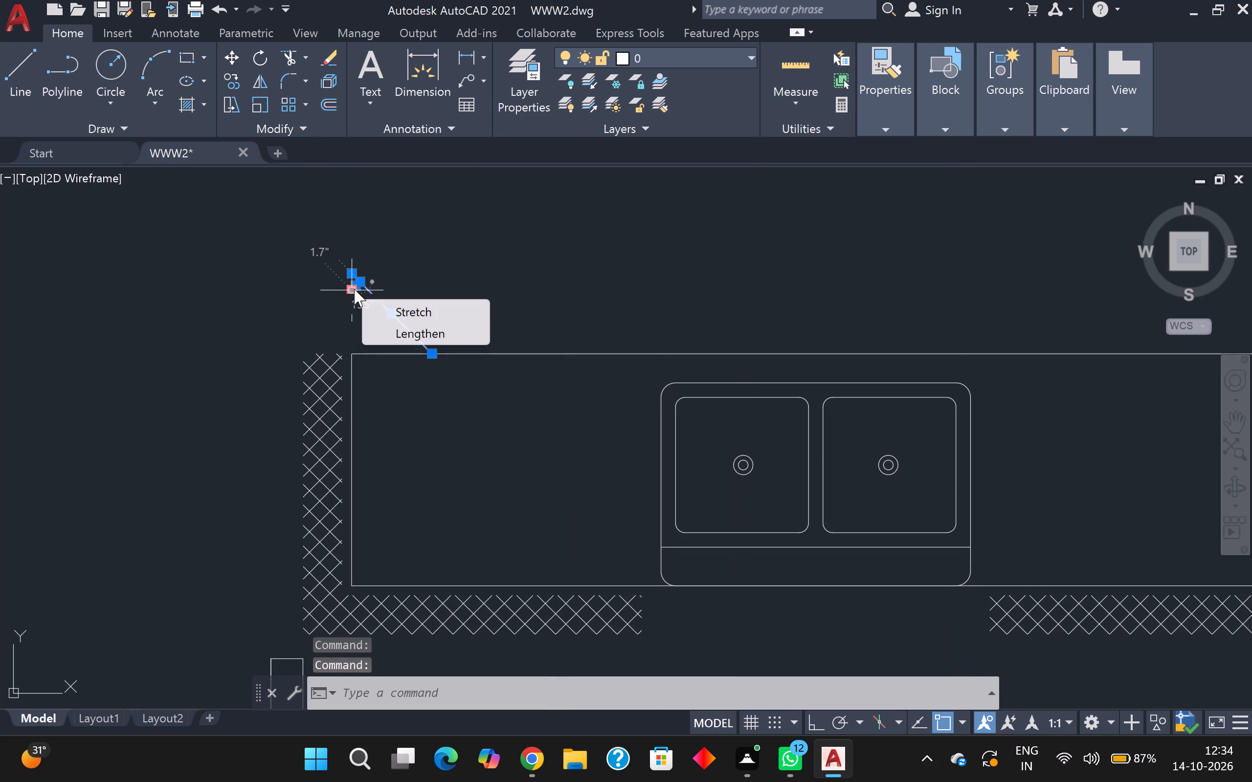
pyautogui.press('Delete')
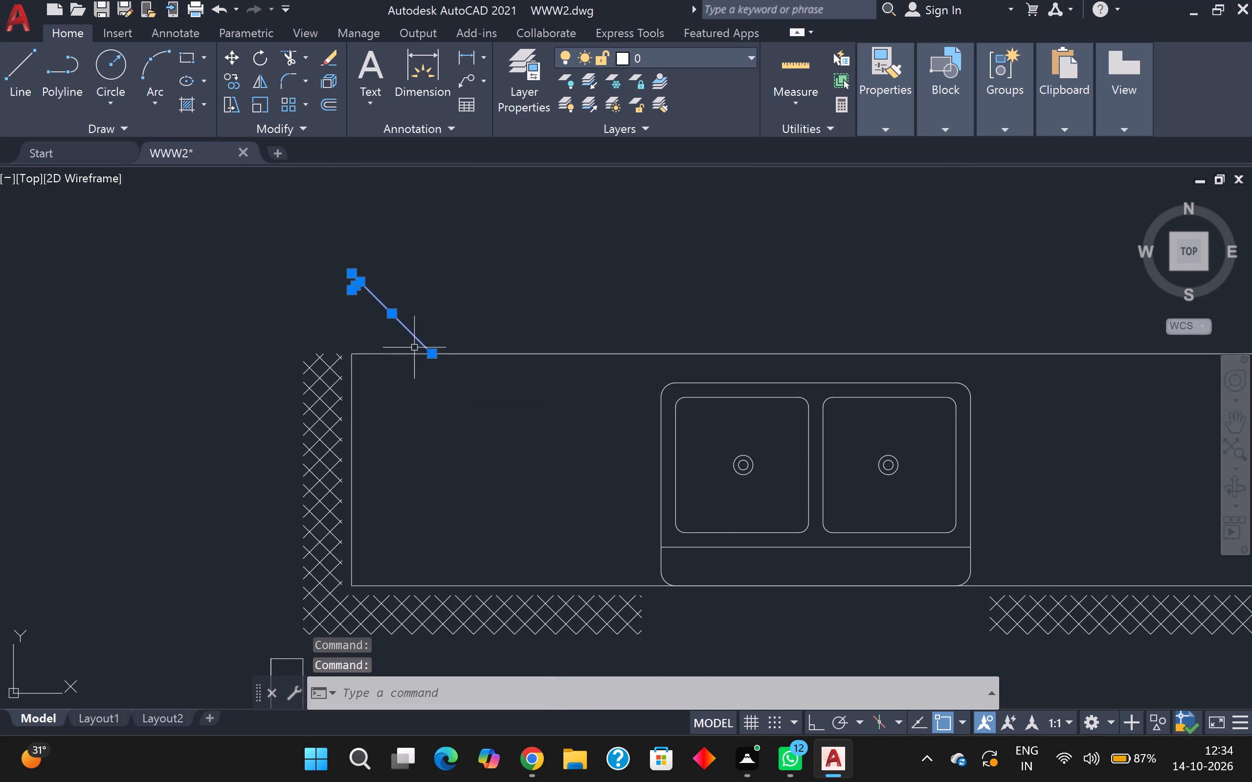
pyautogui.press('Delete')
# Move the sink counter with its crosshatched strips about 1'-3" south, against the kitchen's south wall.
pyautogui.scroll(-2, 503, 276)
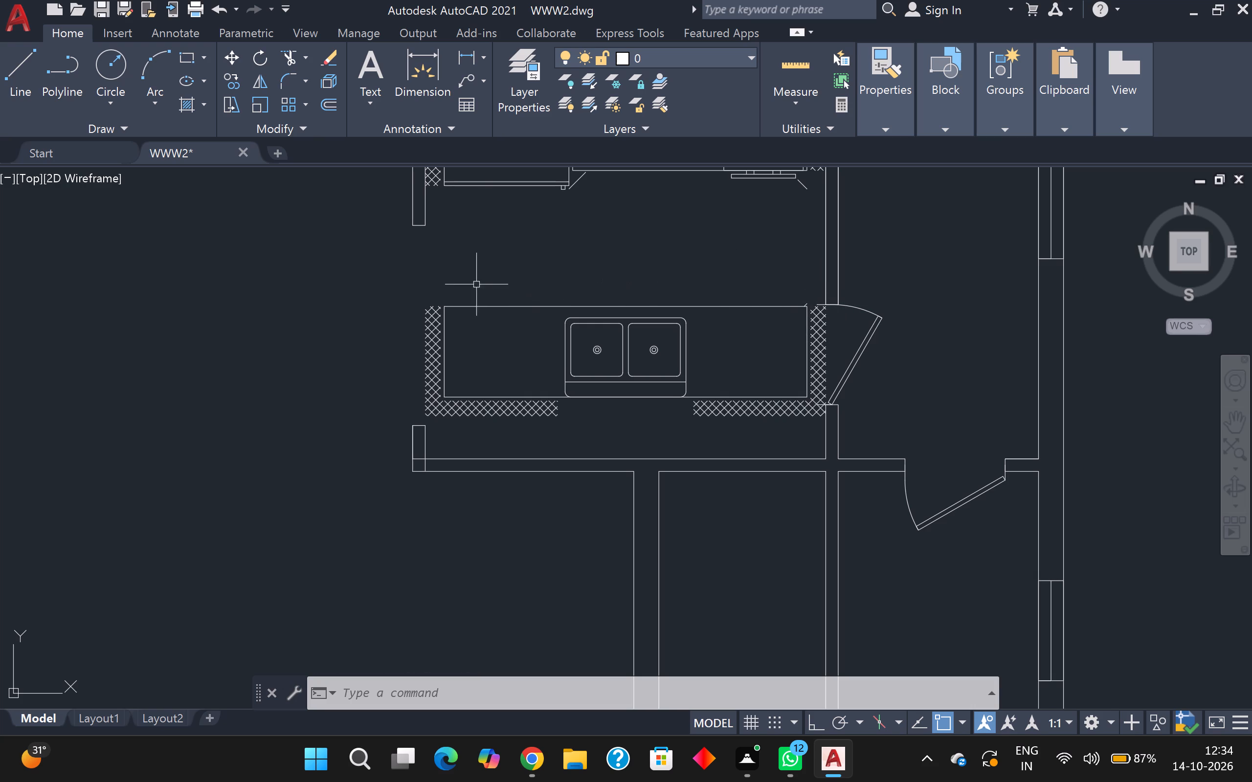
pyautogui.moveTo(407, 295); pyautogui.dragTo(416, 295)
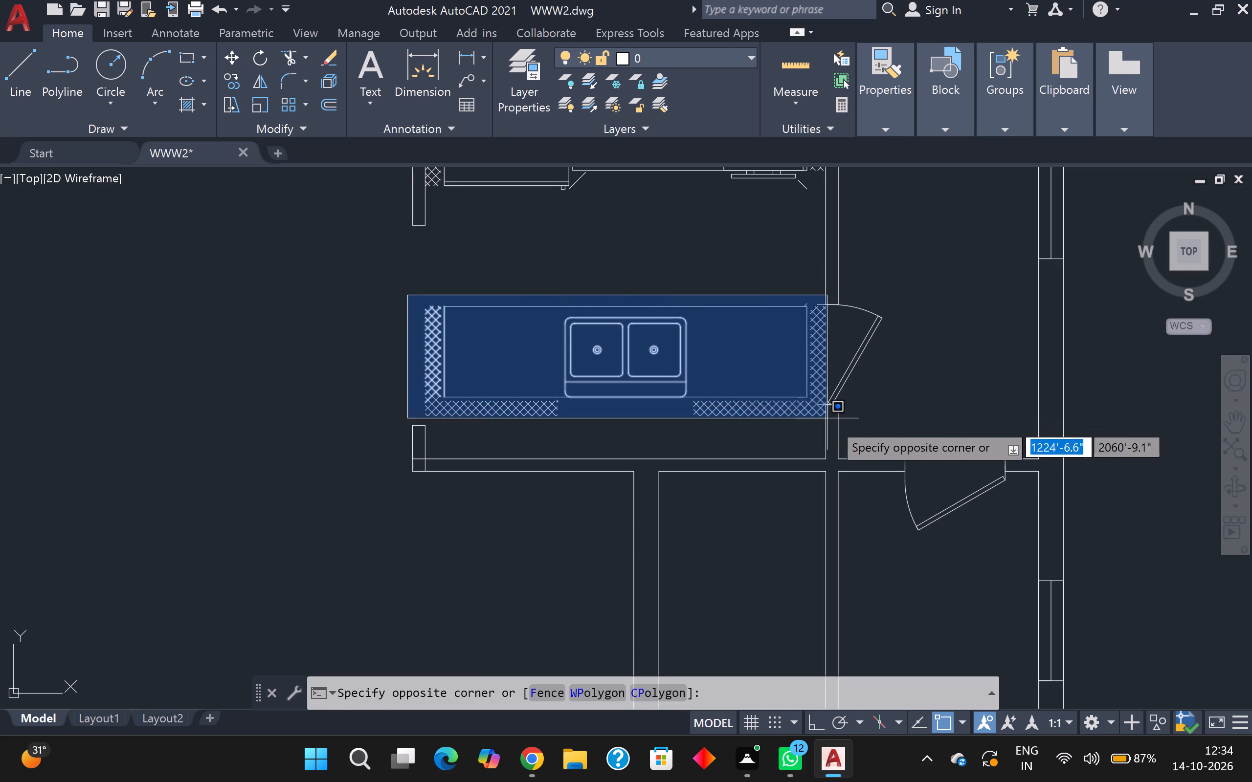
pyautogui.click(841, 429)
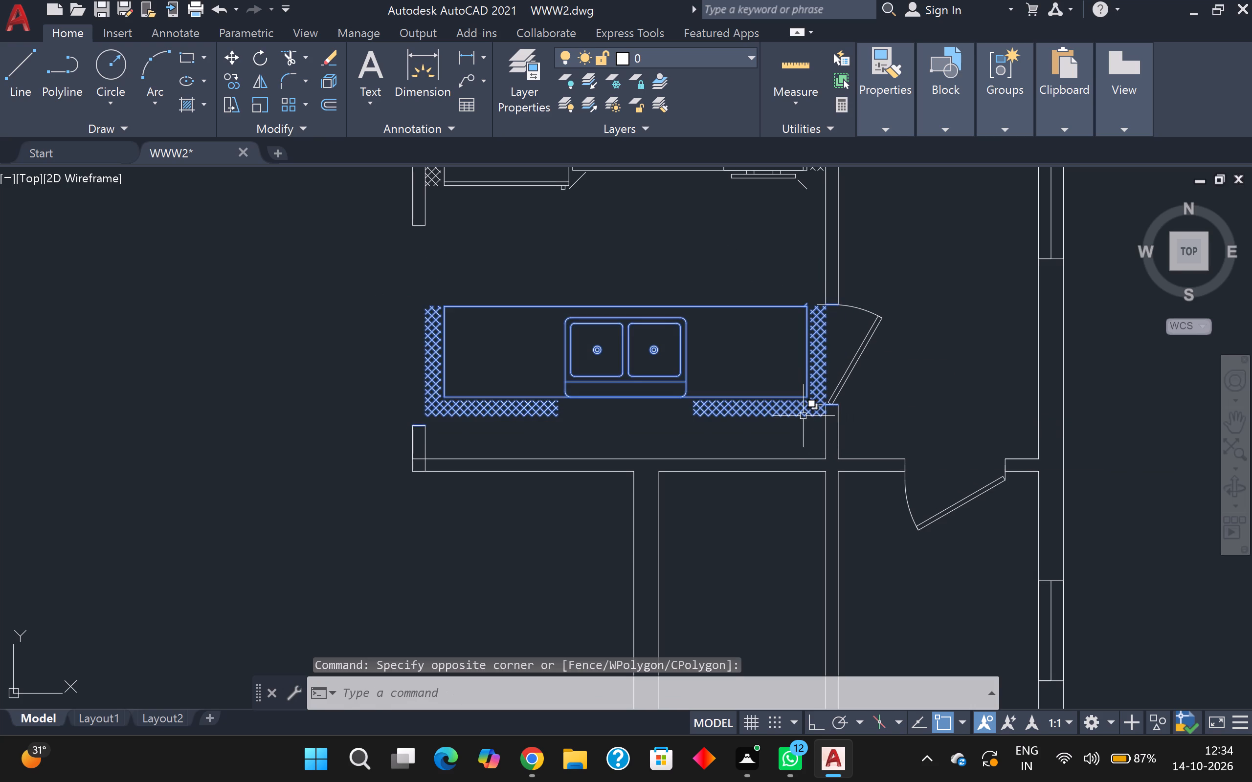
pyautogui.press('m')
pyautogui.press('Return')
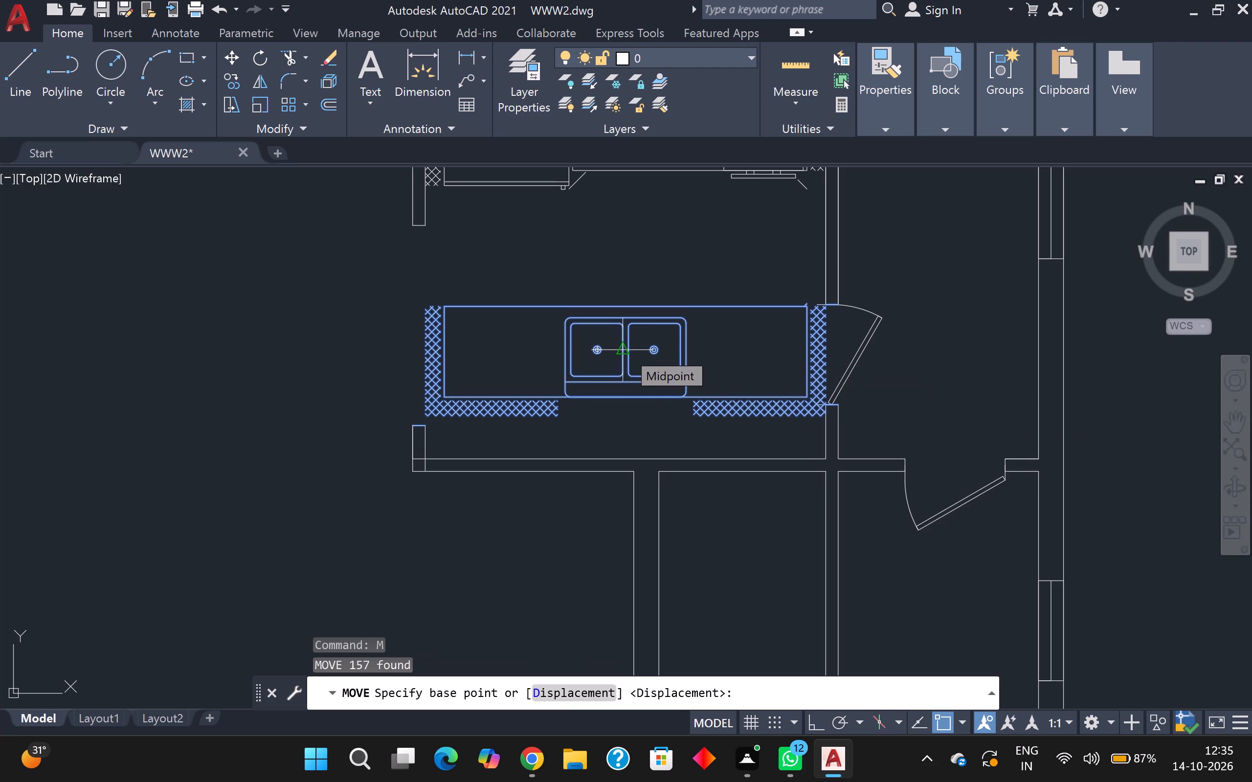
pyautogui.click(626, 350)
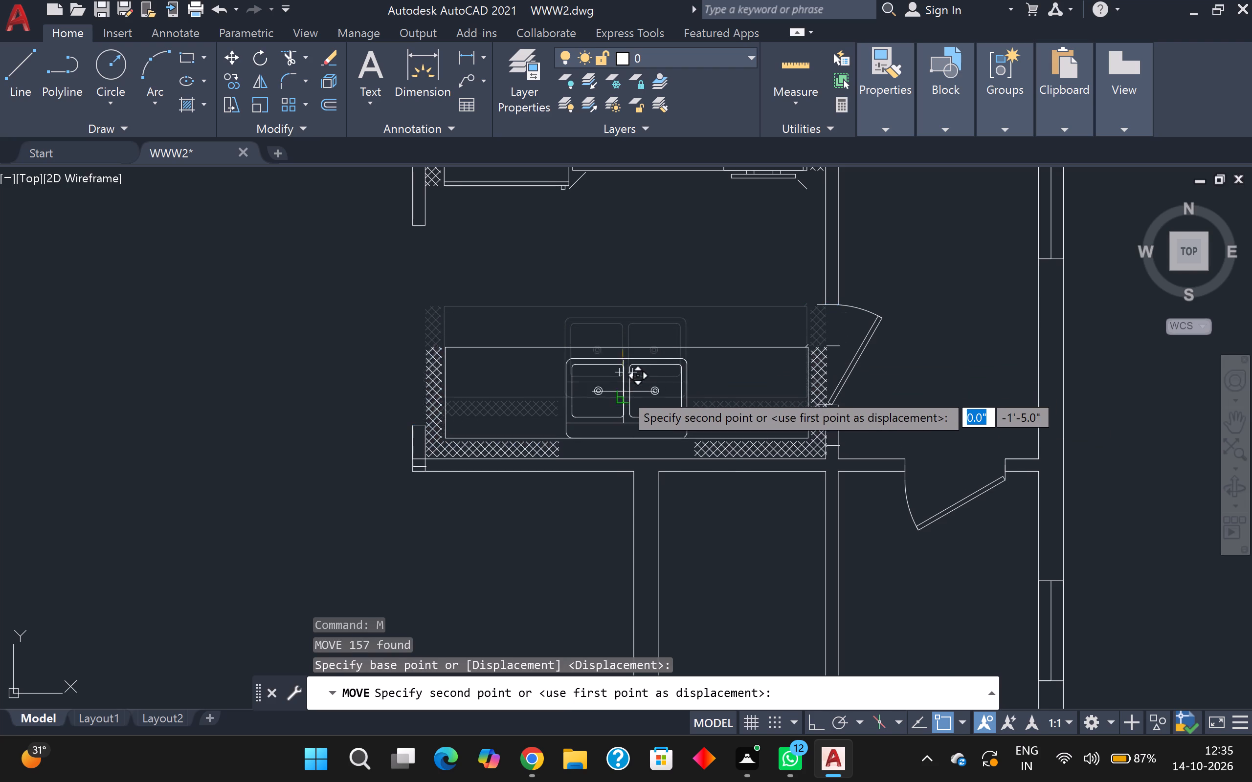
pyautogui.scroll(2, 623, 391)
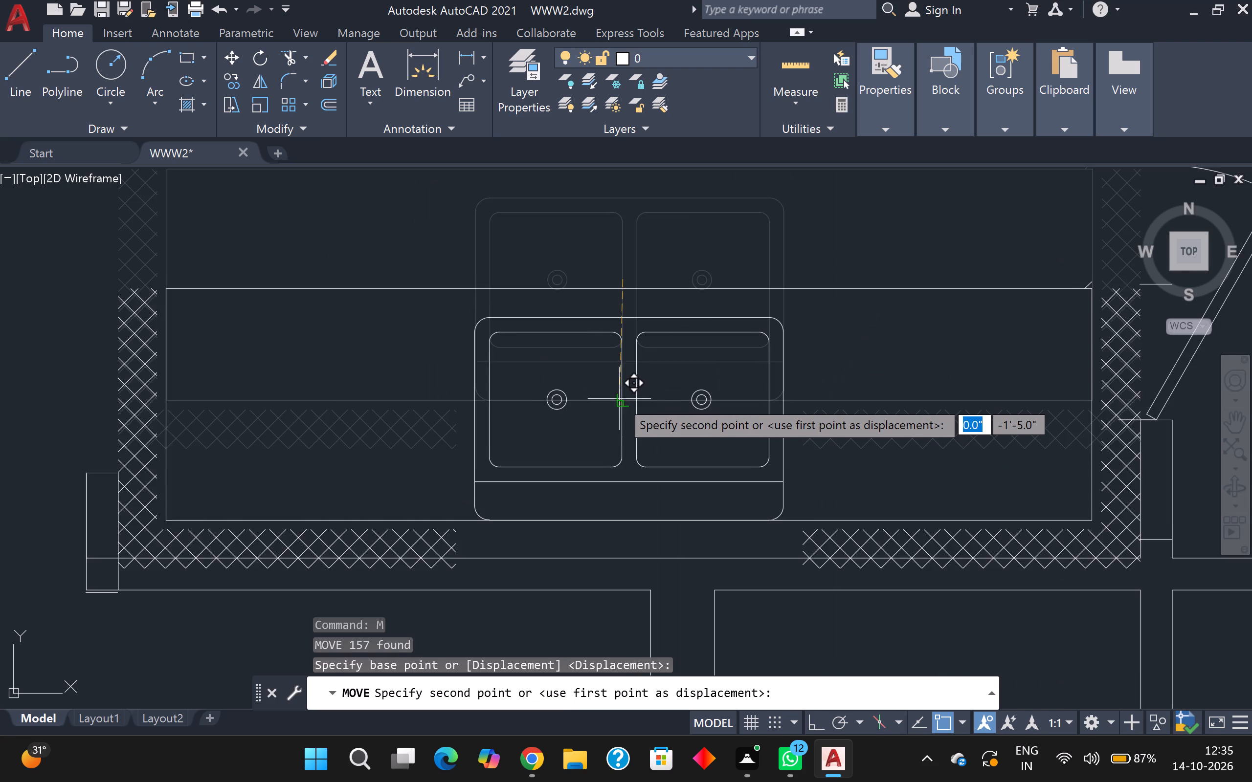
pyautogui.scroll(-1, 619, 397)
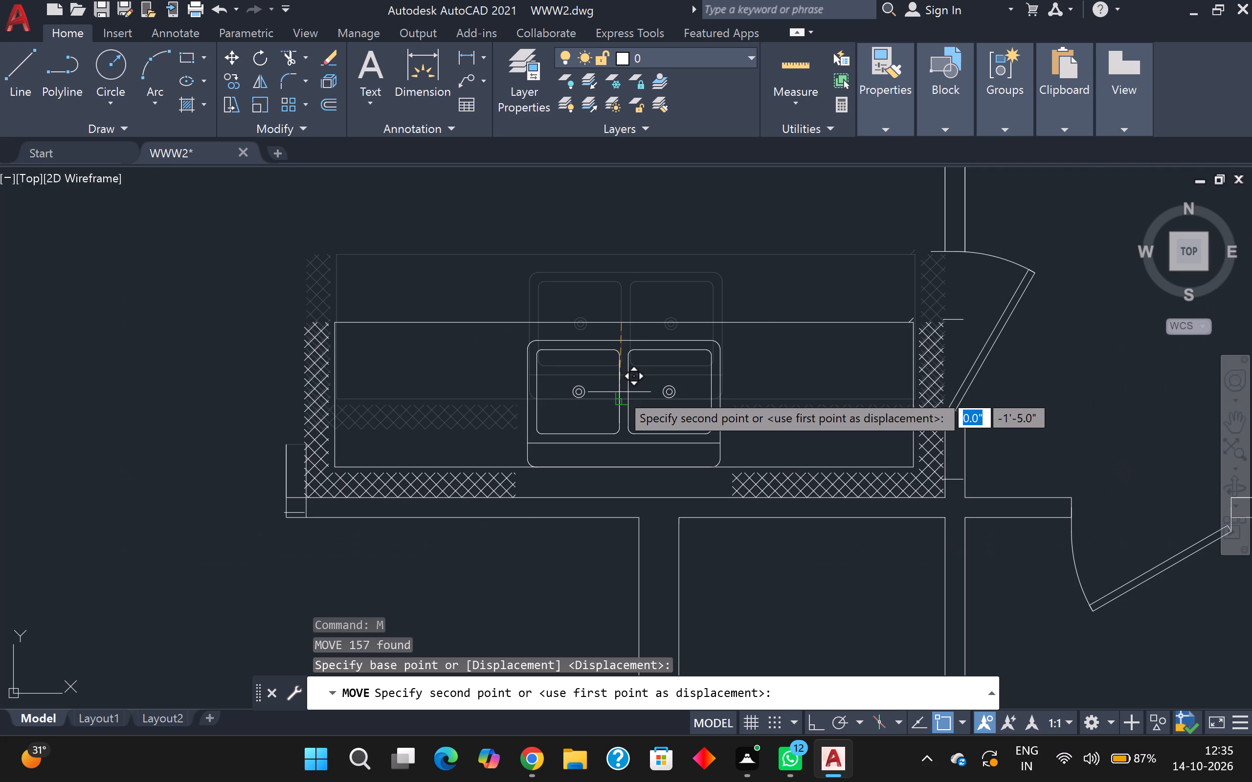
pyautogui.scroll(1, 620, 387)
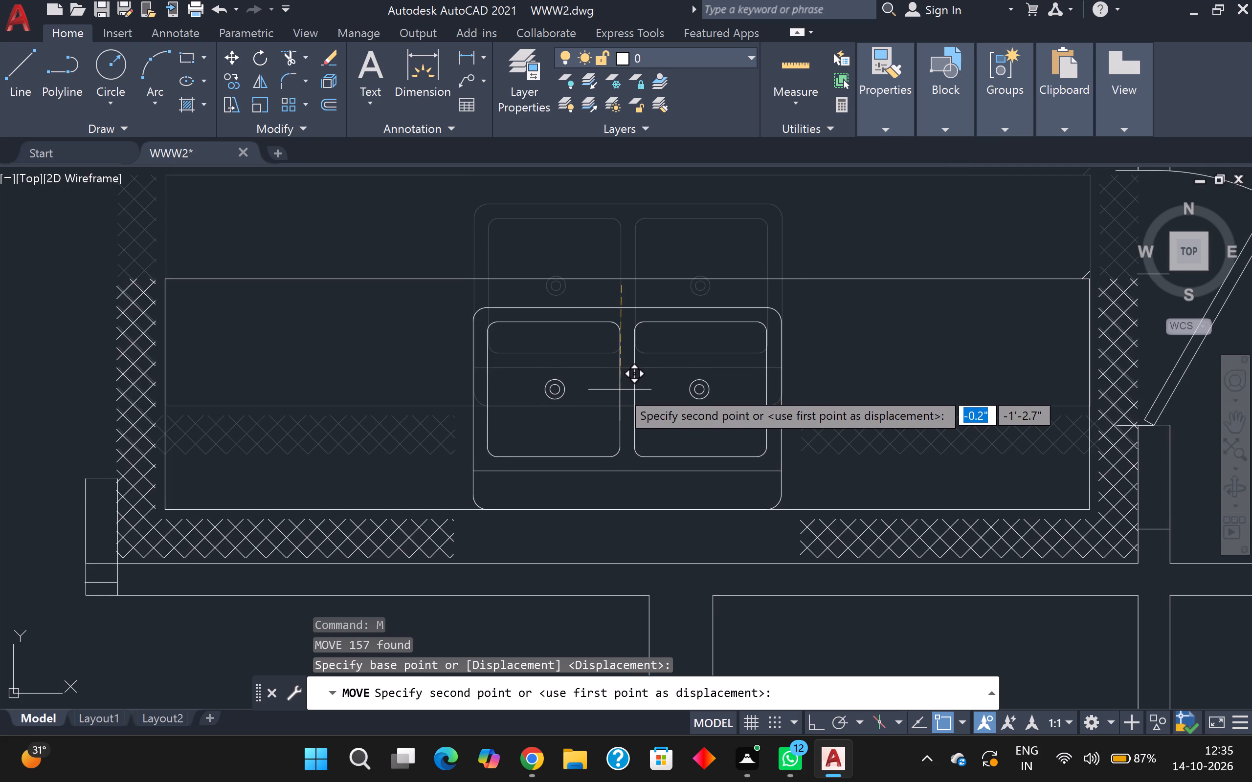
pyautogui.click(620, 393)
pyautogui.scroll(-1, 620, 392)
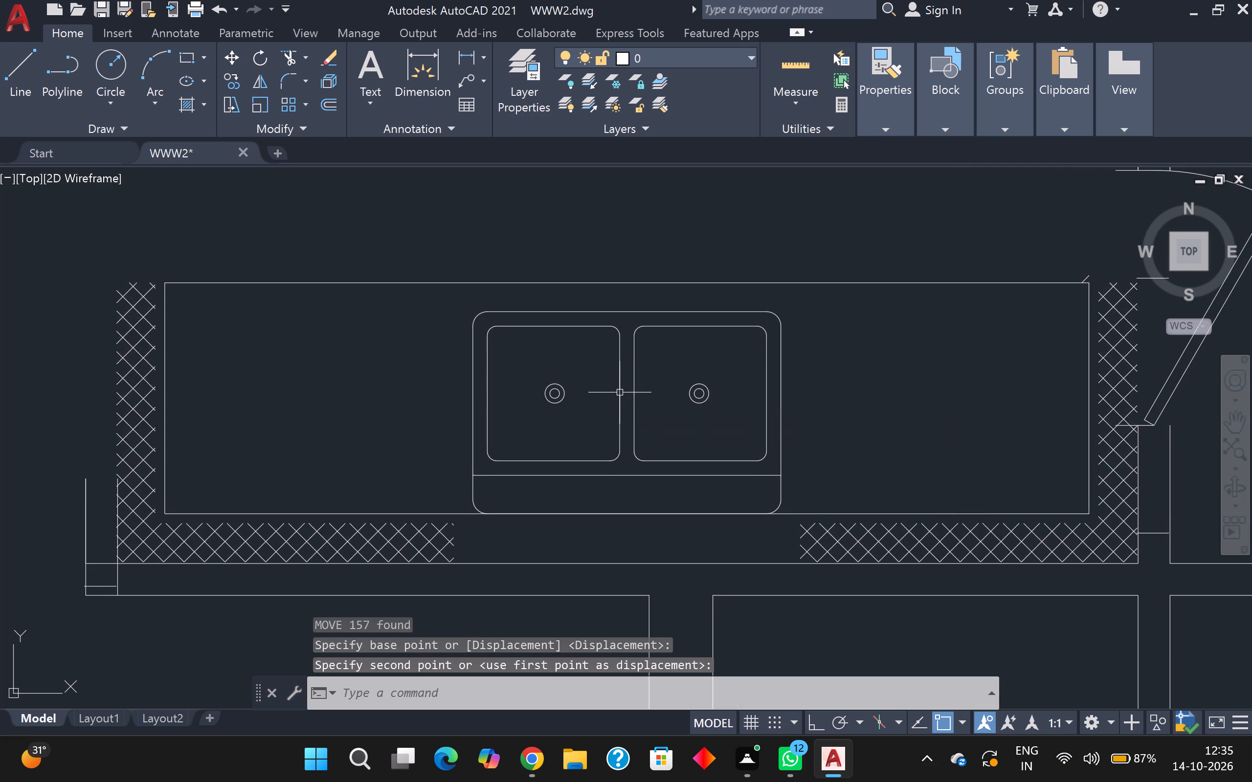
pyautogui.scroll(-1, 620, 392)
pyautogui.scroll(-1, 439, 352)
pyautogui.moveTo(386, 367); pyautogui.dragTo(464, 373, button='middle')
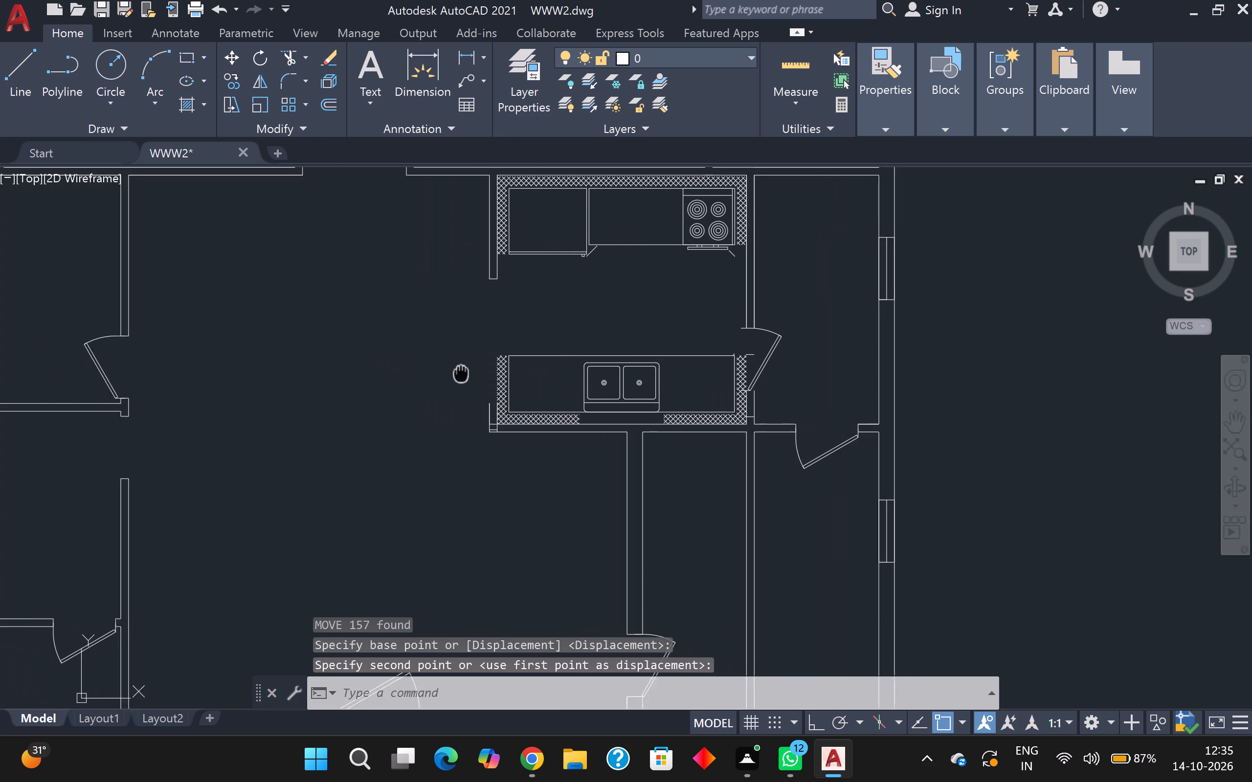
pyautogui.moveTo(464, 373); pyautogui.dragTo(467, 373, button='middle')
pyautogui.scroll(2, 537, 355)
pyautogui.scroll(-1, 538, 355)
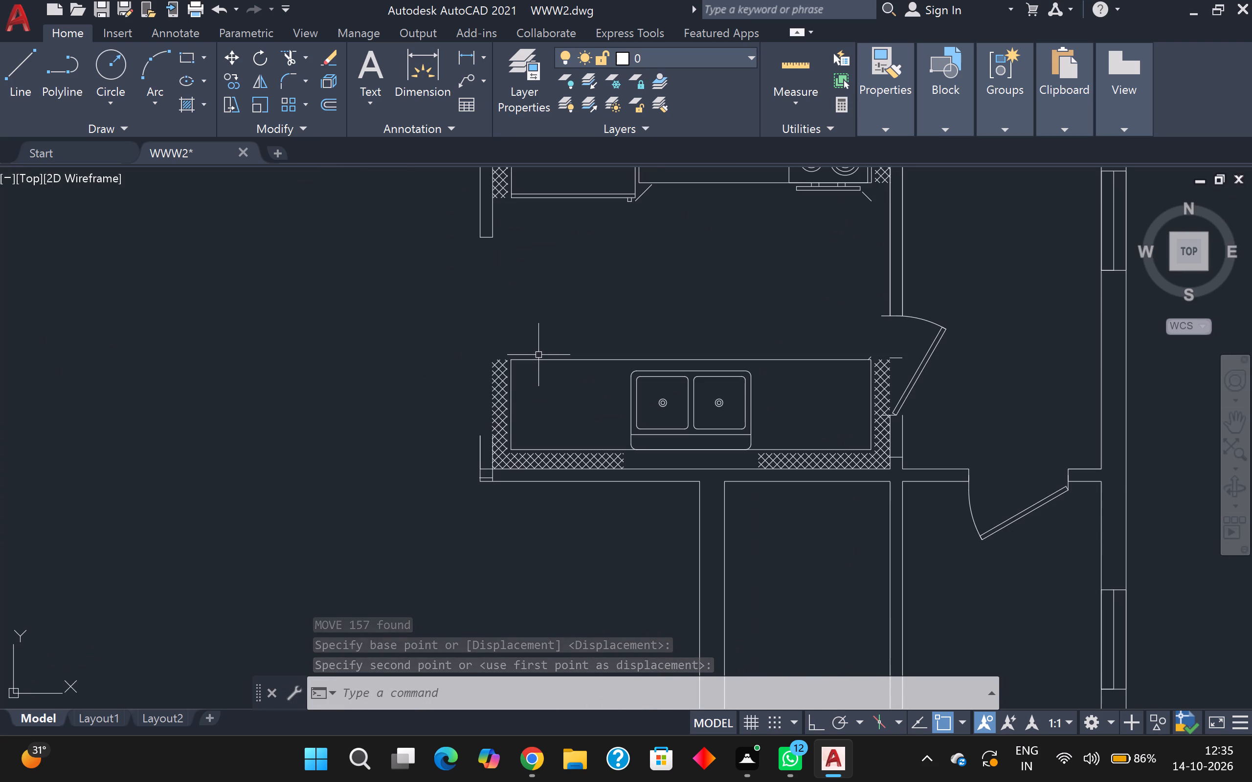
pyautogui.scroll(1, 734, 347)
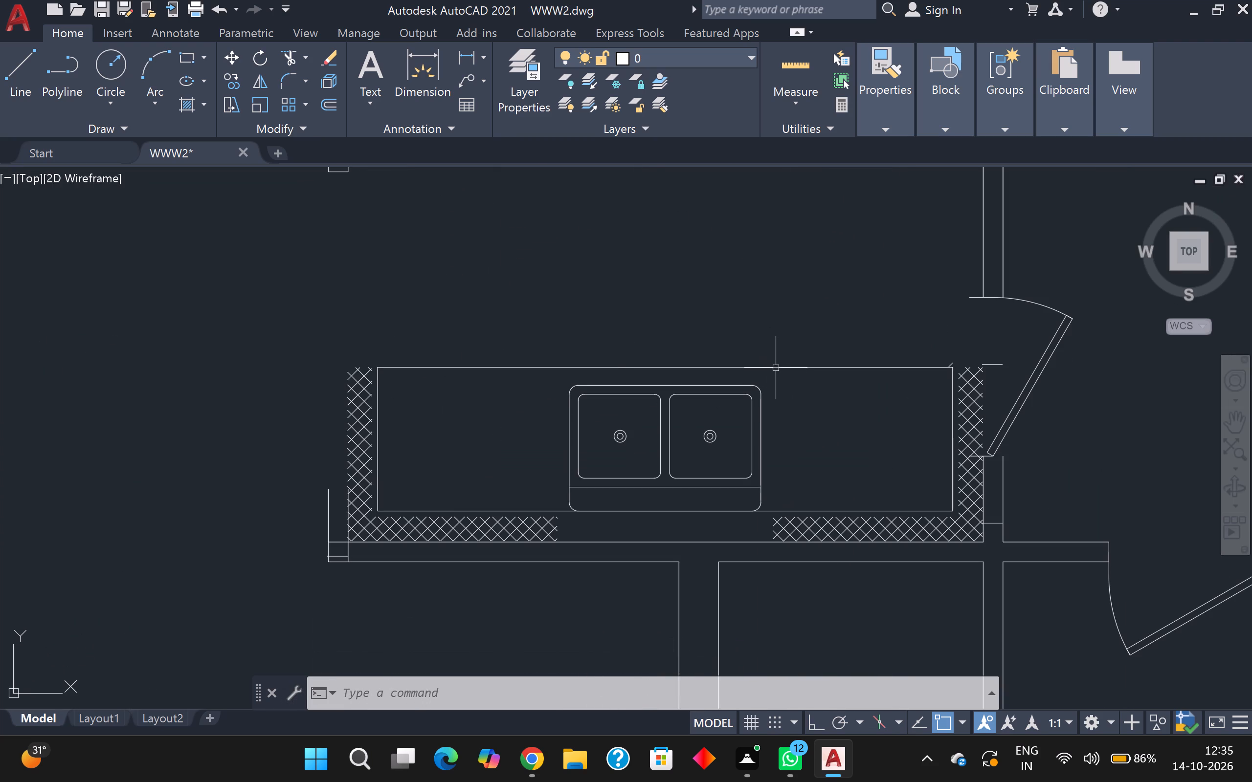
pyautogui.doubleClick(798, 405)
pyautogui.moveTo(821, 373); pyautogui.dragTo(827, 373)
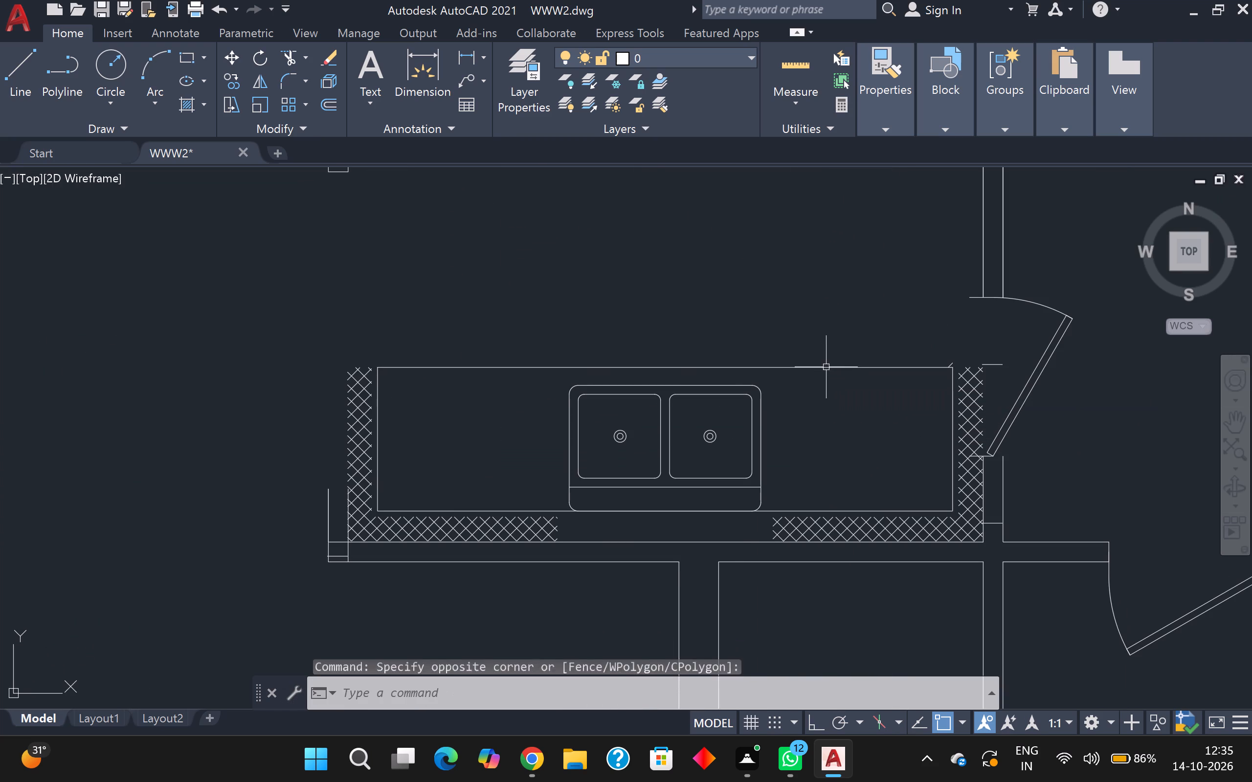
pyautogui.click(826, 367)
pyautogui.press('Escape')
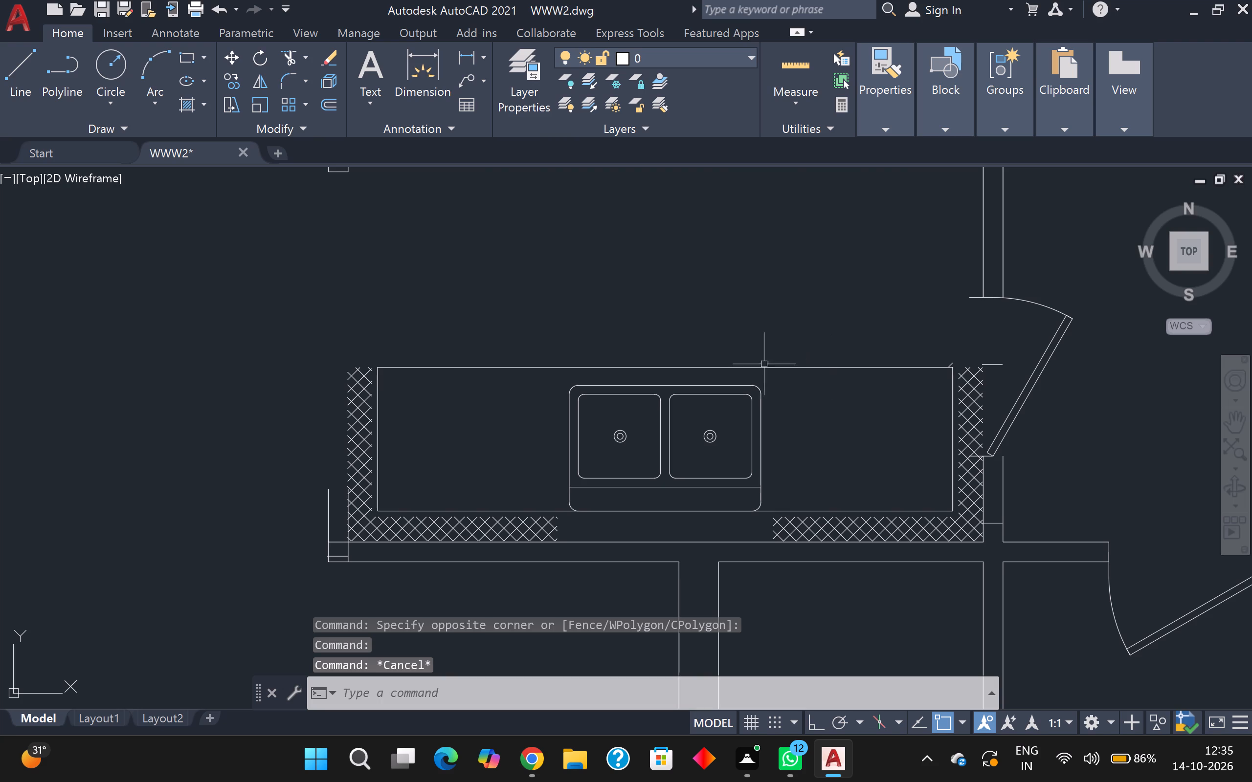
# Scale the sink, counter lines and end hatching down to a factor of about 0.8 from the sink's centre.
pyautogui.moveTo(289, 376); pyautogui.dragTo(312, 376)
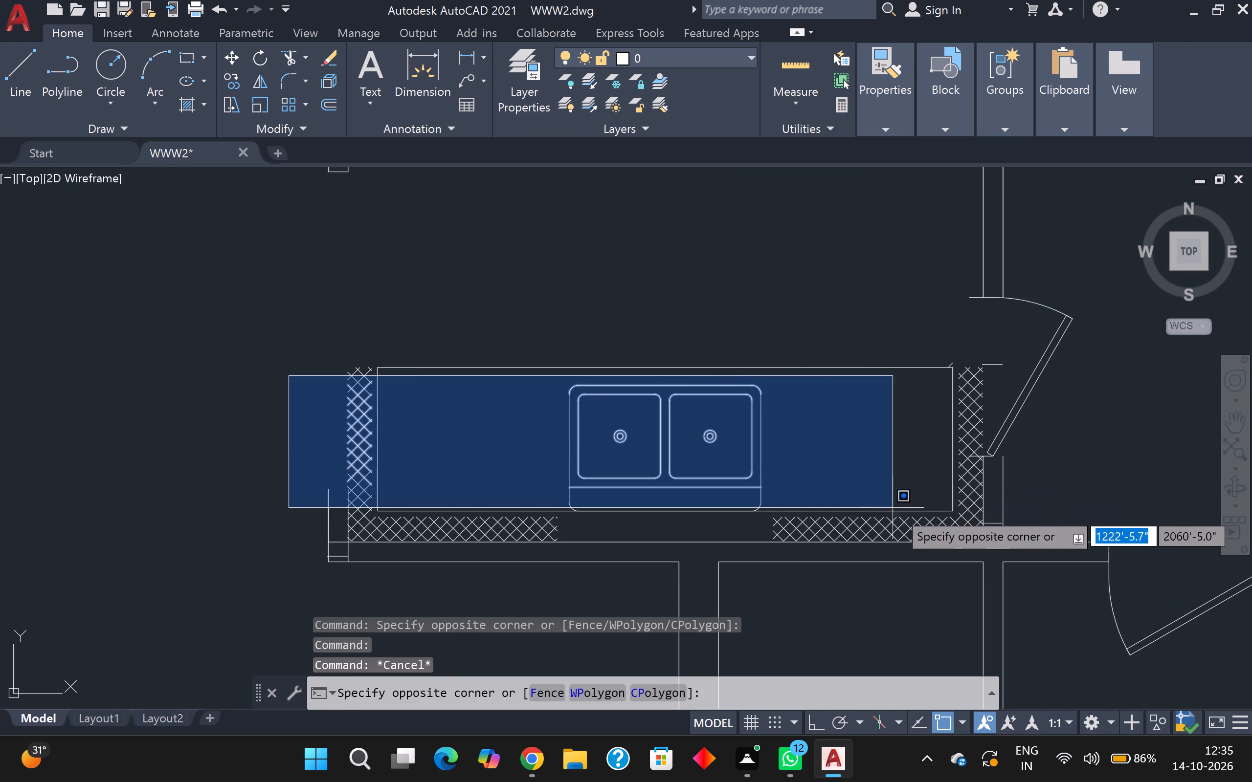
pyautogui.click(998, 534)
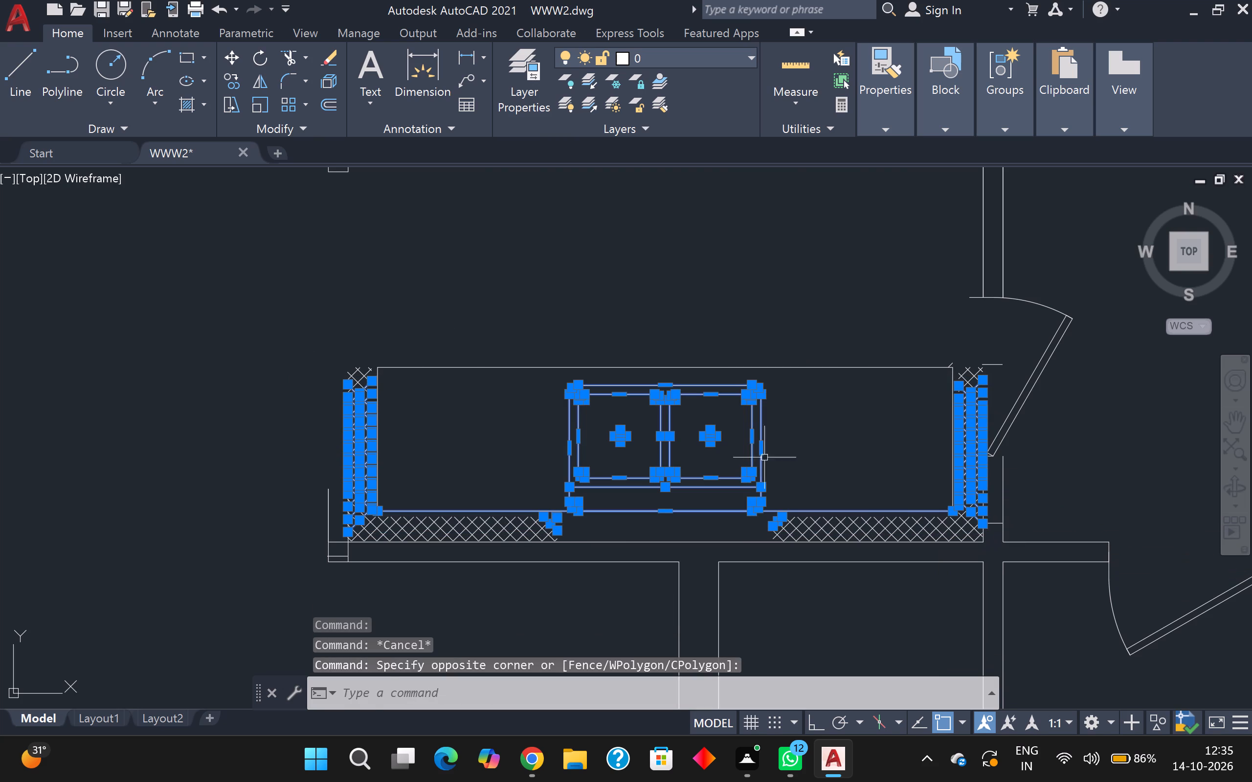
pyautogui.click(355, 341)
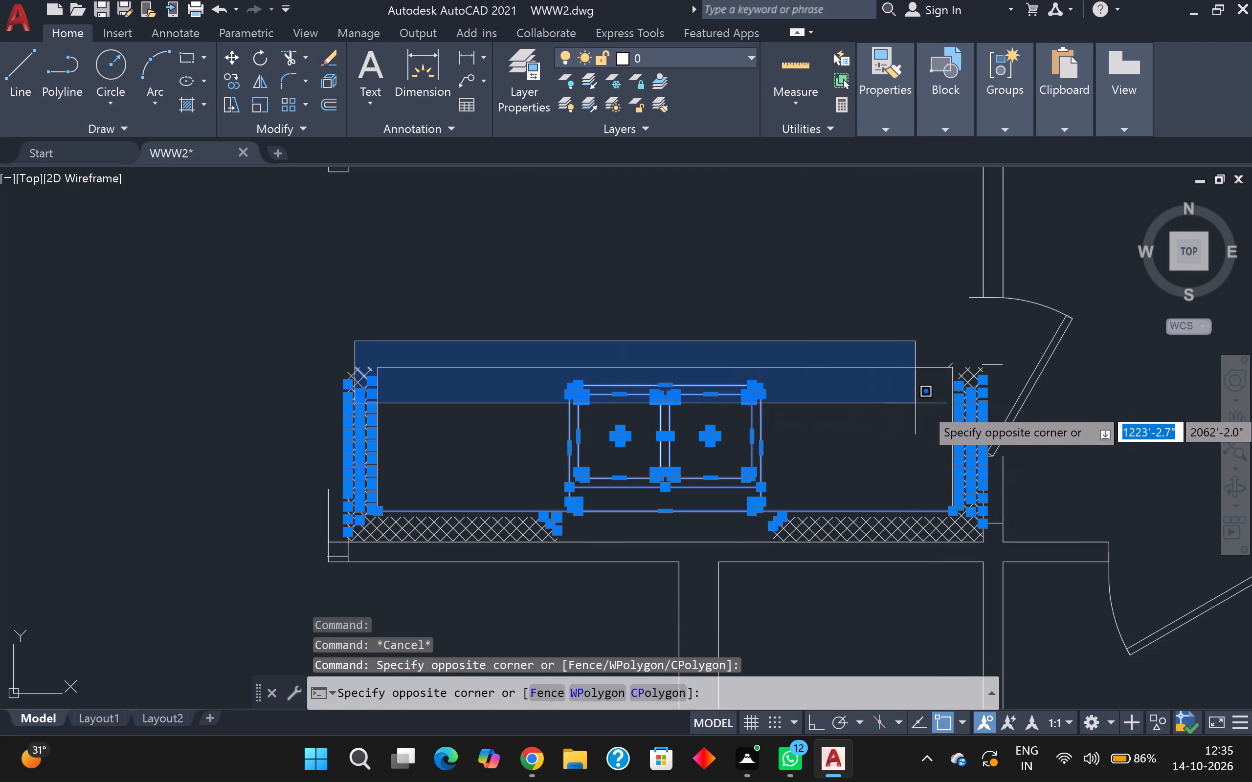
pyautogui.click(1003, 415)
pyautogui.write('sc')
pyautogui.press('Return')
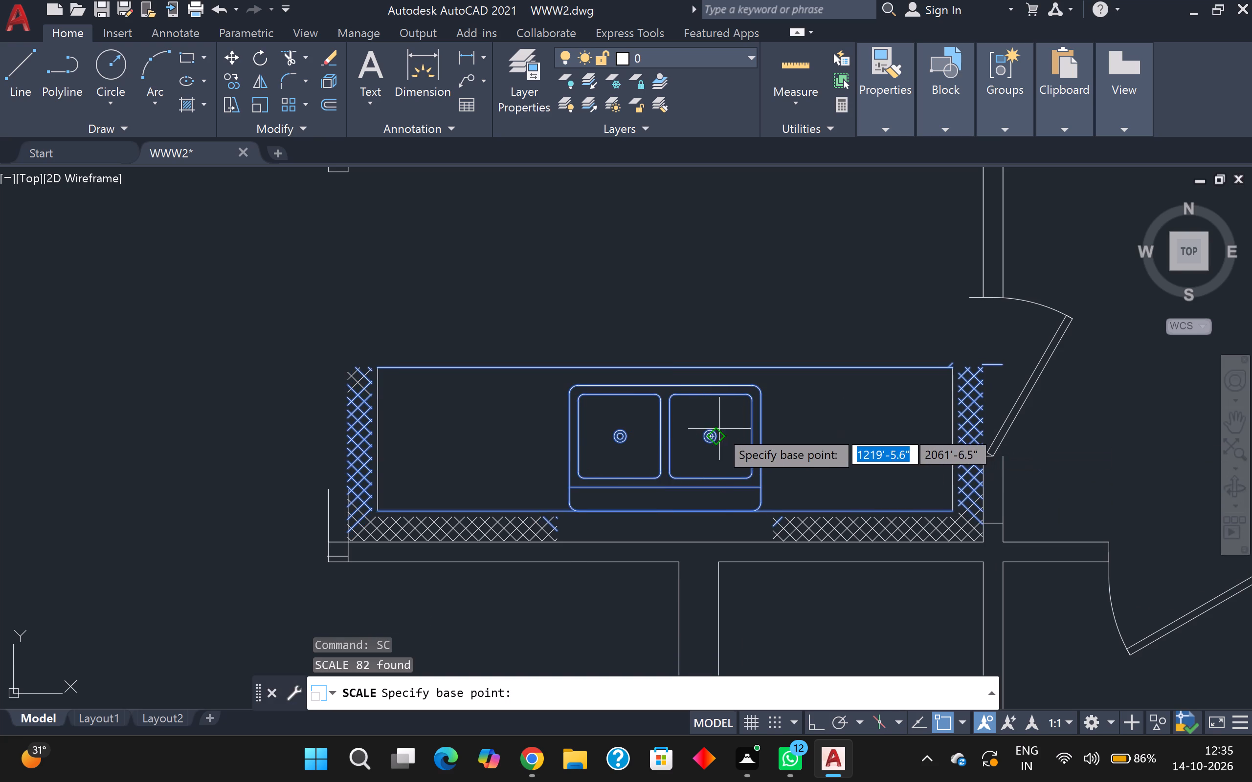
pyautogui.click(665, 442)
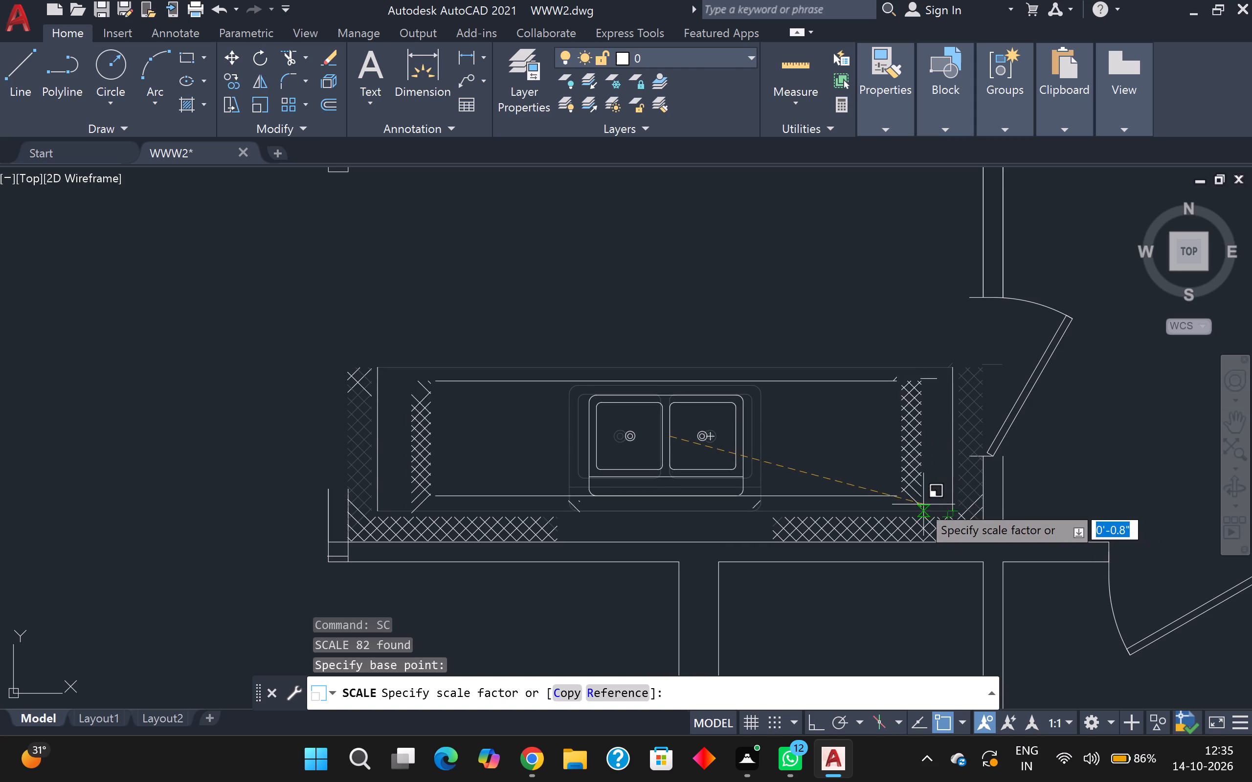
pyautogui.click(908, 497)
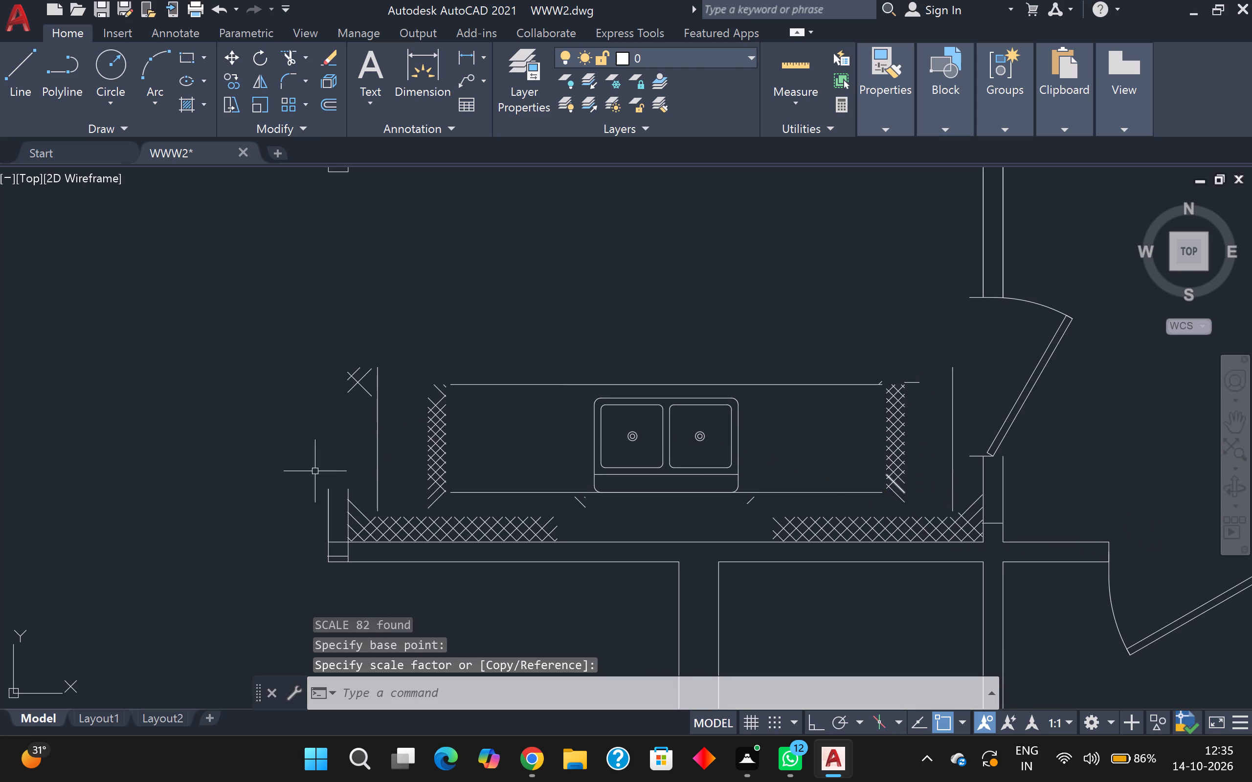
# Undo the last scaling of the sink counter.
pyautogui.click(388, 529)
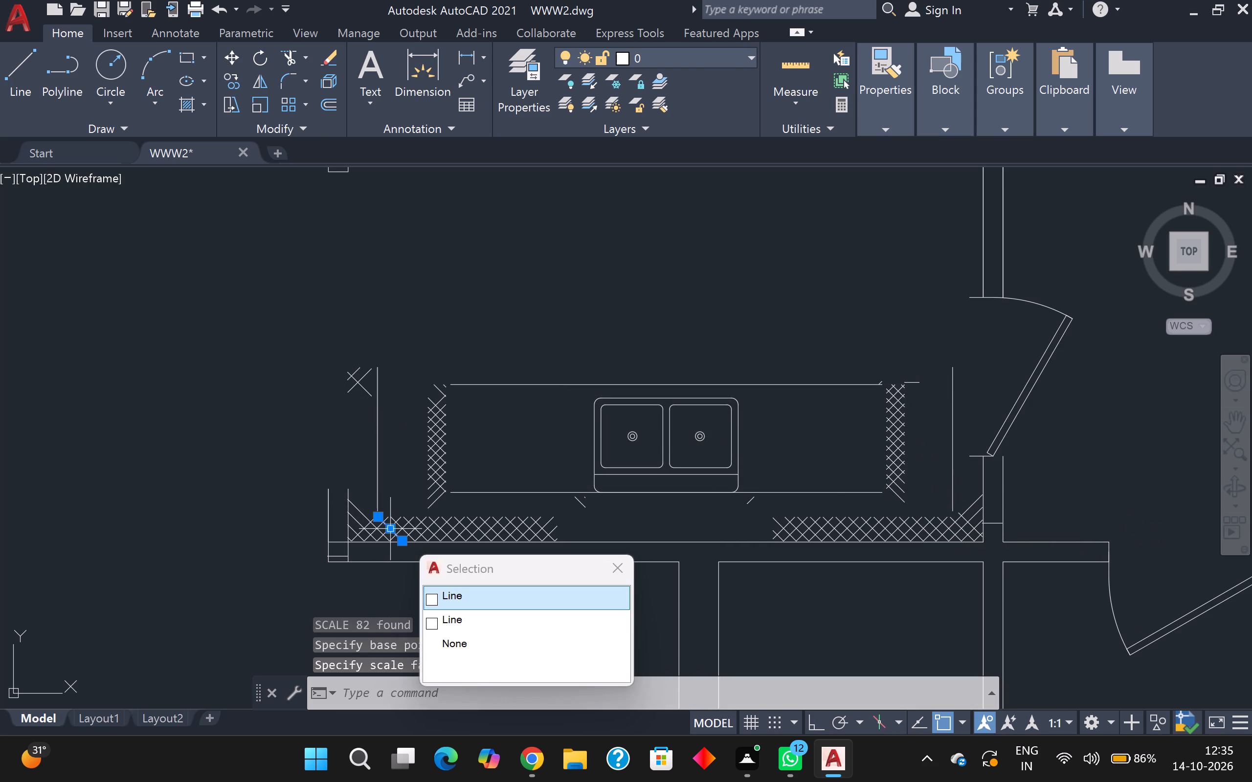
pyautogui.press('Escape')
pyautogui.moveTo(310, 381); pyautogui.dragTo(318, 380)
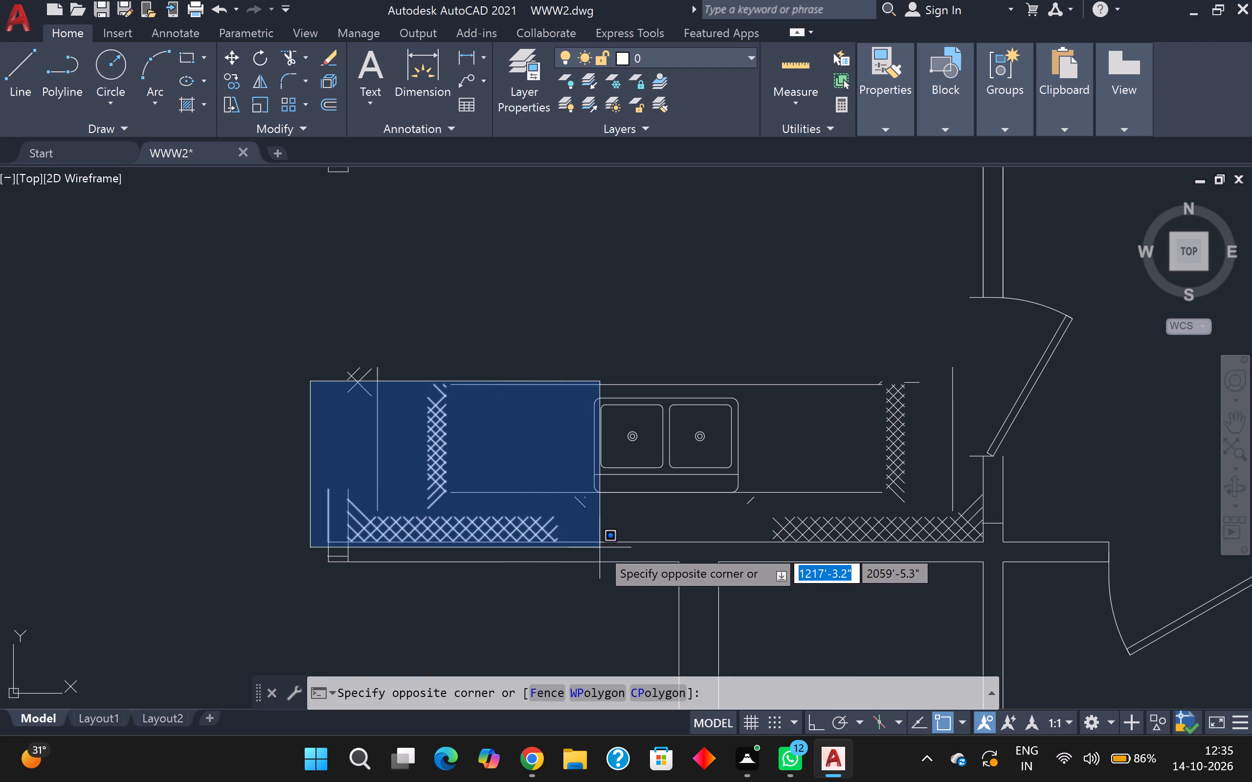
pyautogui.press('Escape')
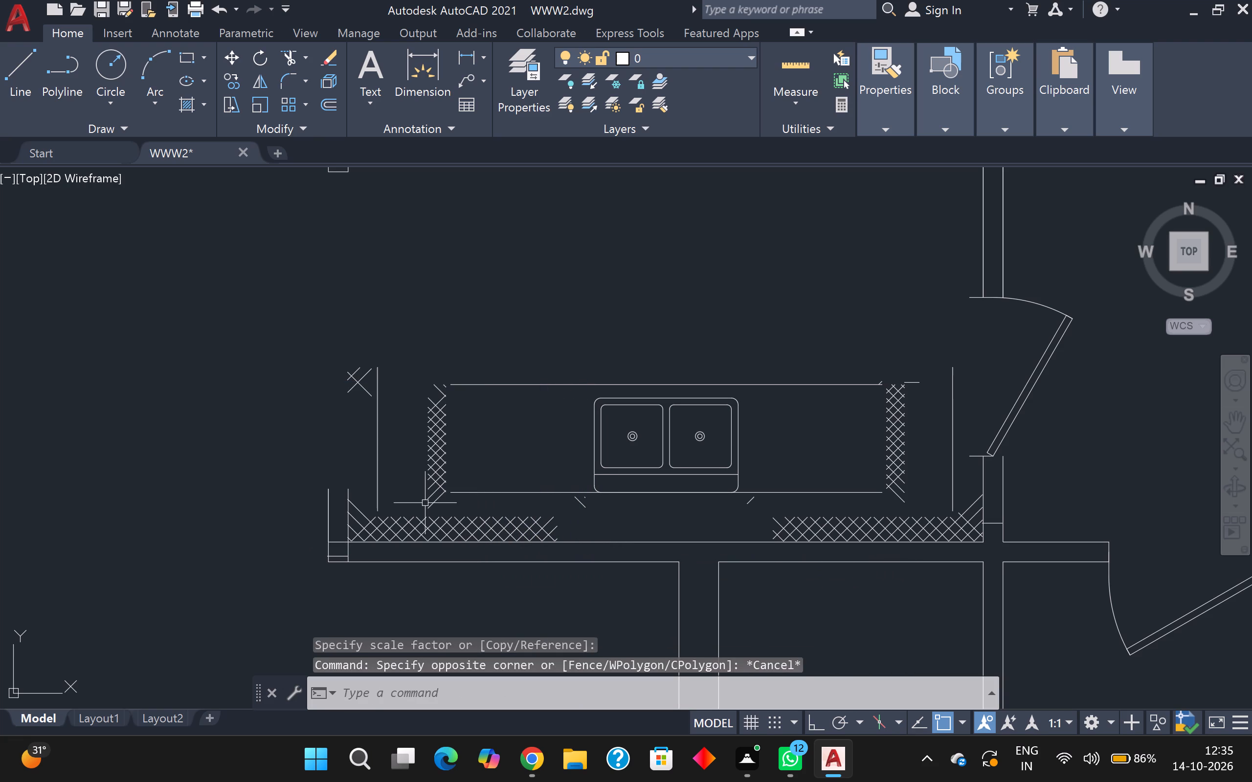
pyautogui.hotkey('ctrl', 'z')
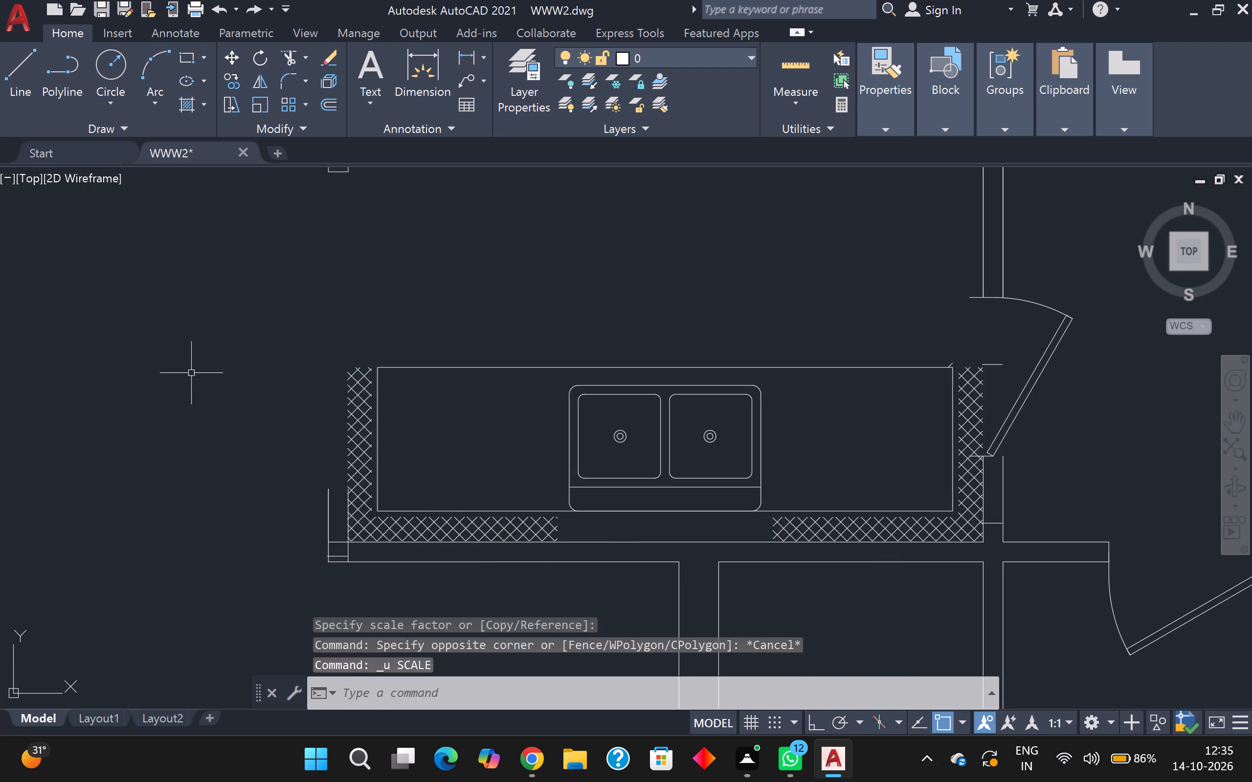
# Window-select the whole sink counter with its crosshatched strips and scale it by about 0.5 from a base point in the sink.
pyautogui.click(262, 345)
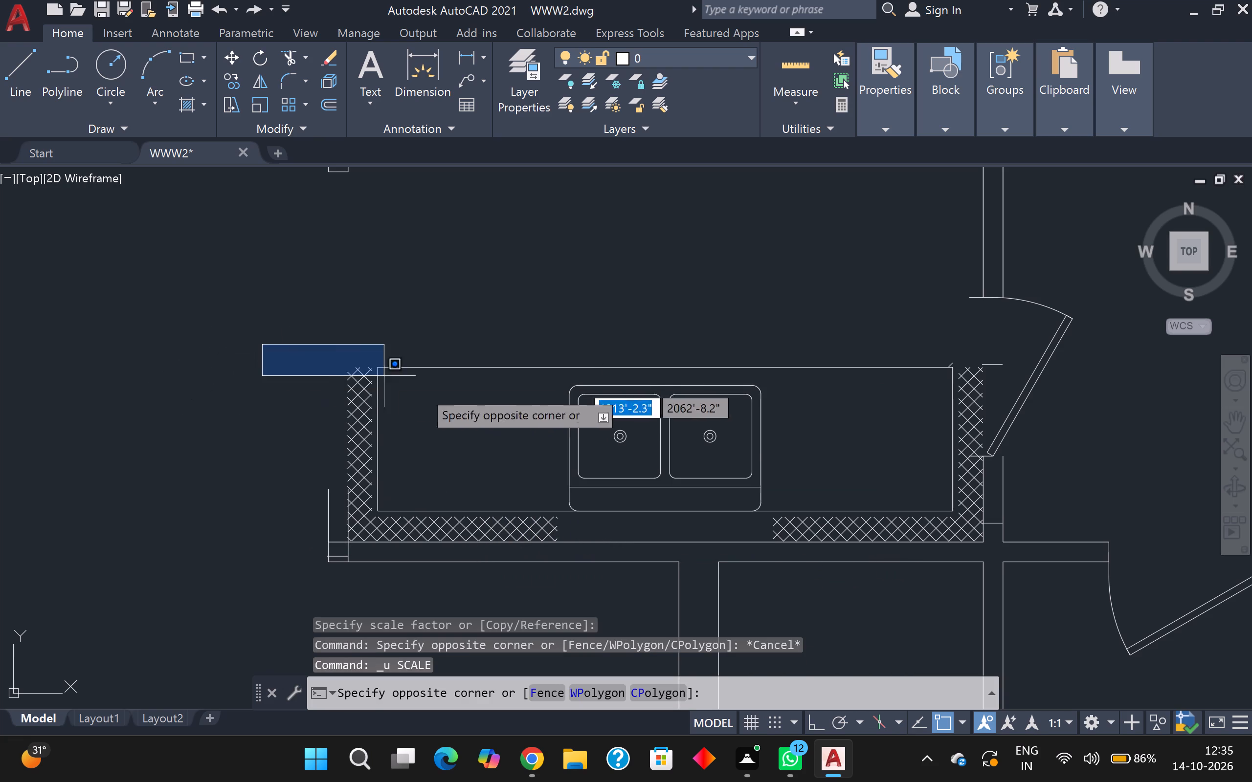
pyautogui.click(996, 555)
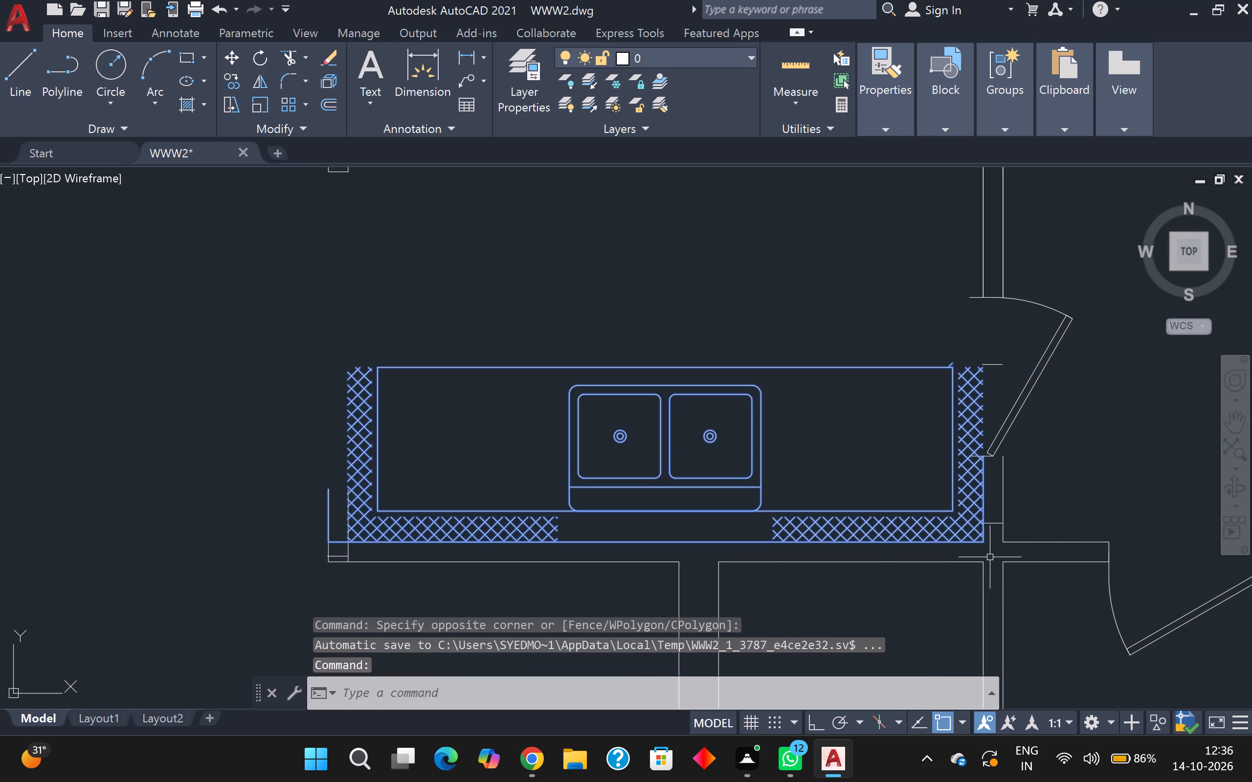
pyautogui.write('sc')
pyautogui.press('Return')
pyautogui.click(692, 443)
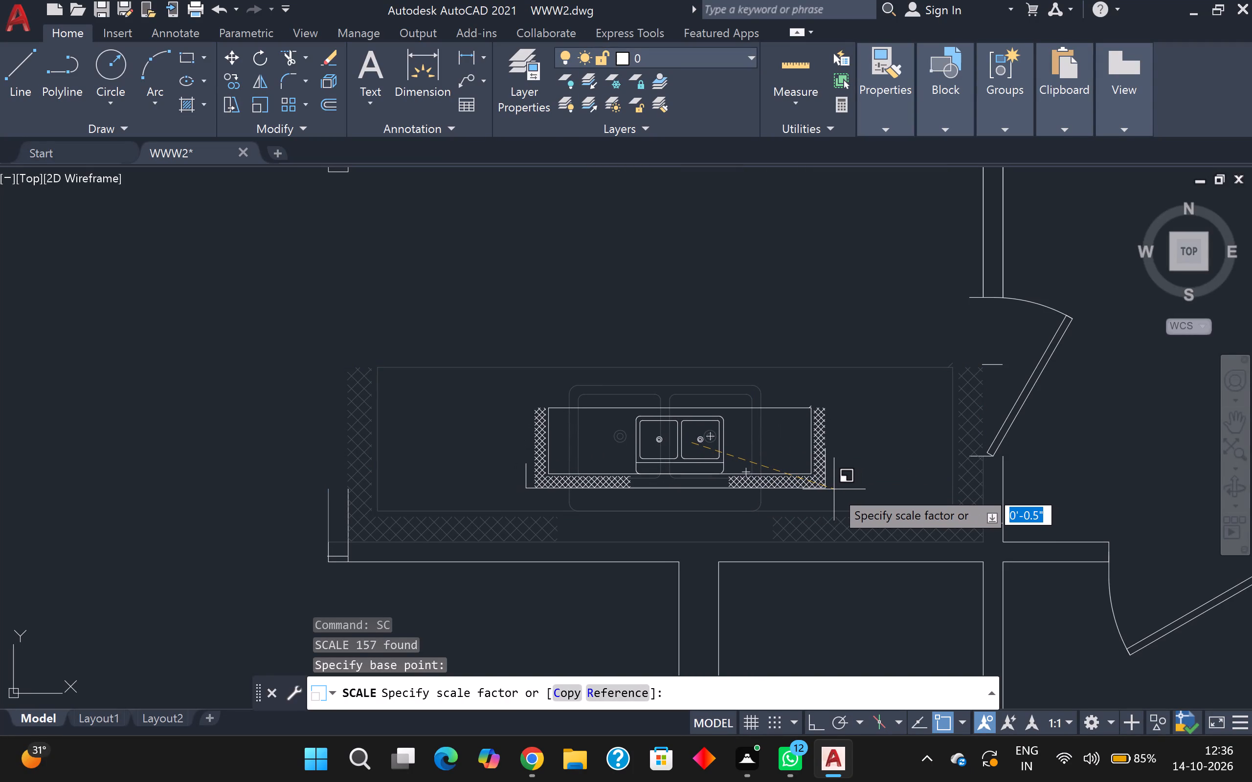
pyautogui.click(834, 489)
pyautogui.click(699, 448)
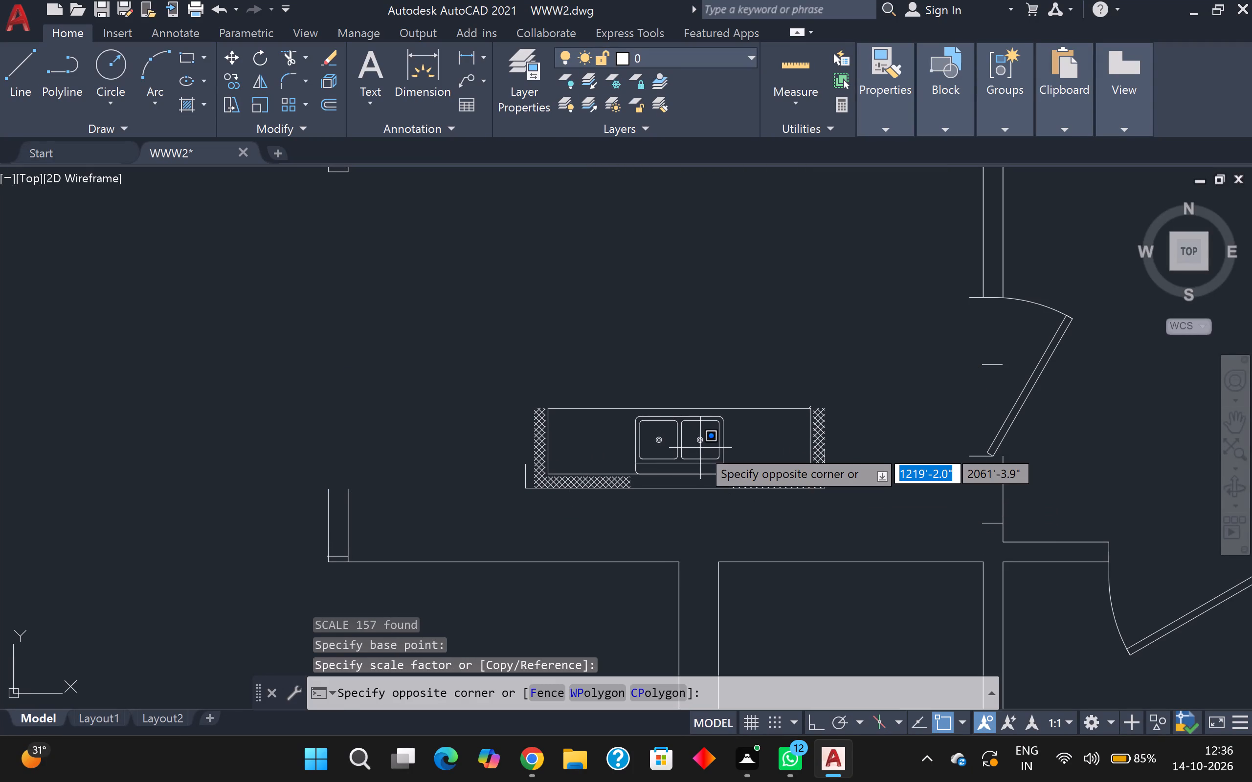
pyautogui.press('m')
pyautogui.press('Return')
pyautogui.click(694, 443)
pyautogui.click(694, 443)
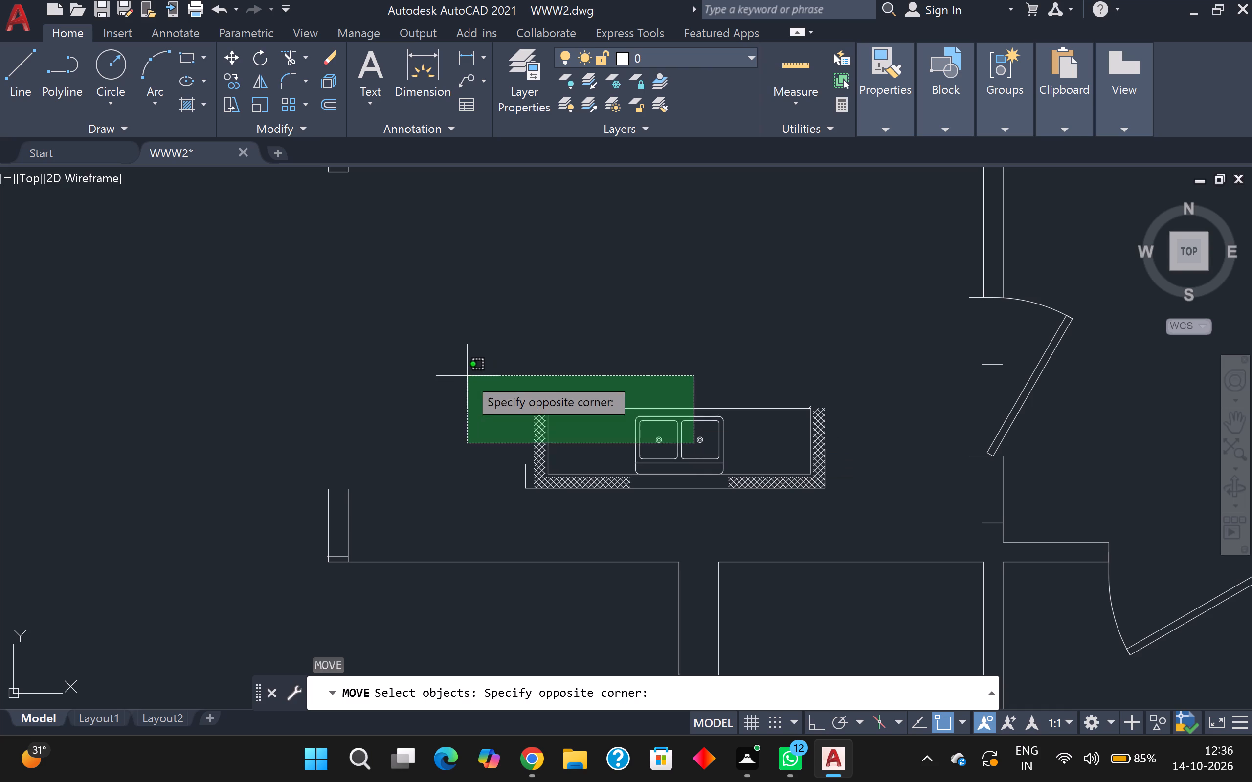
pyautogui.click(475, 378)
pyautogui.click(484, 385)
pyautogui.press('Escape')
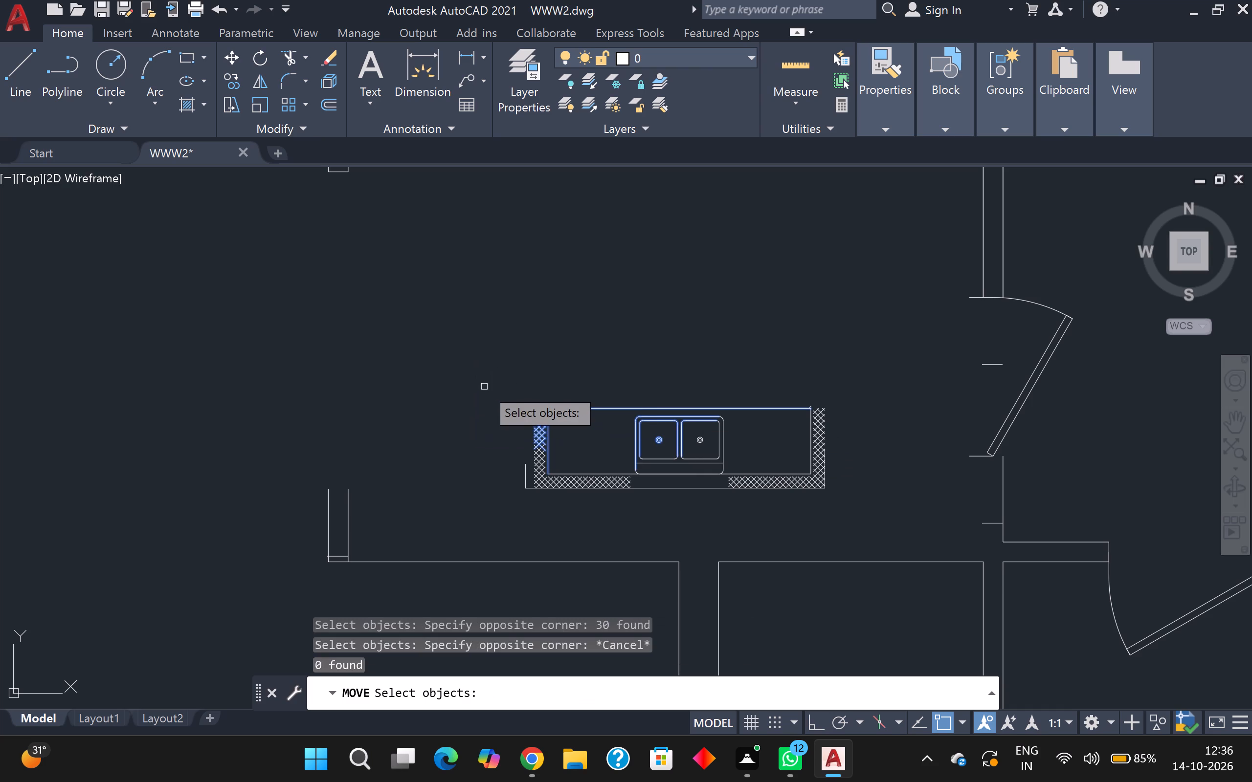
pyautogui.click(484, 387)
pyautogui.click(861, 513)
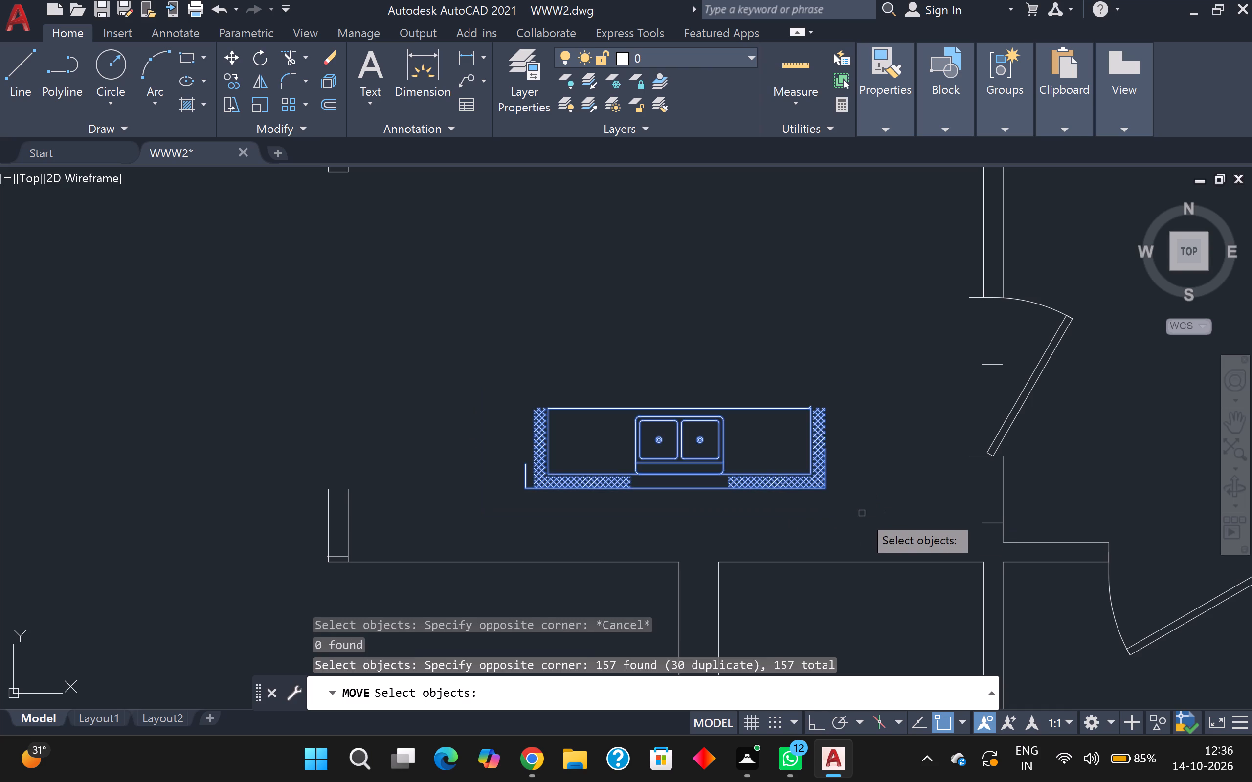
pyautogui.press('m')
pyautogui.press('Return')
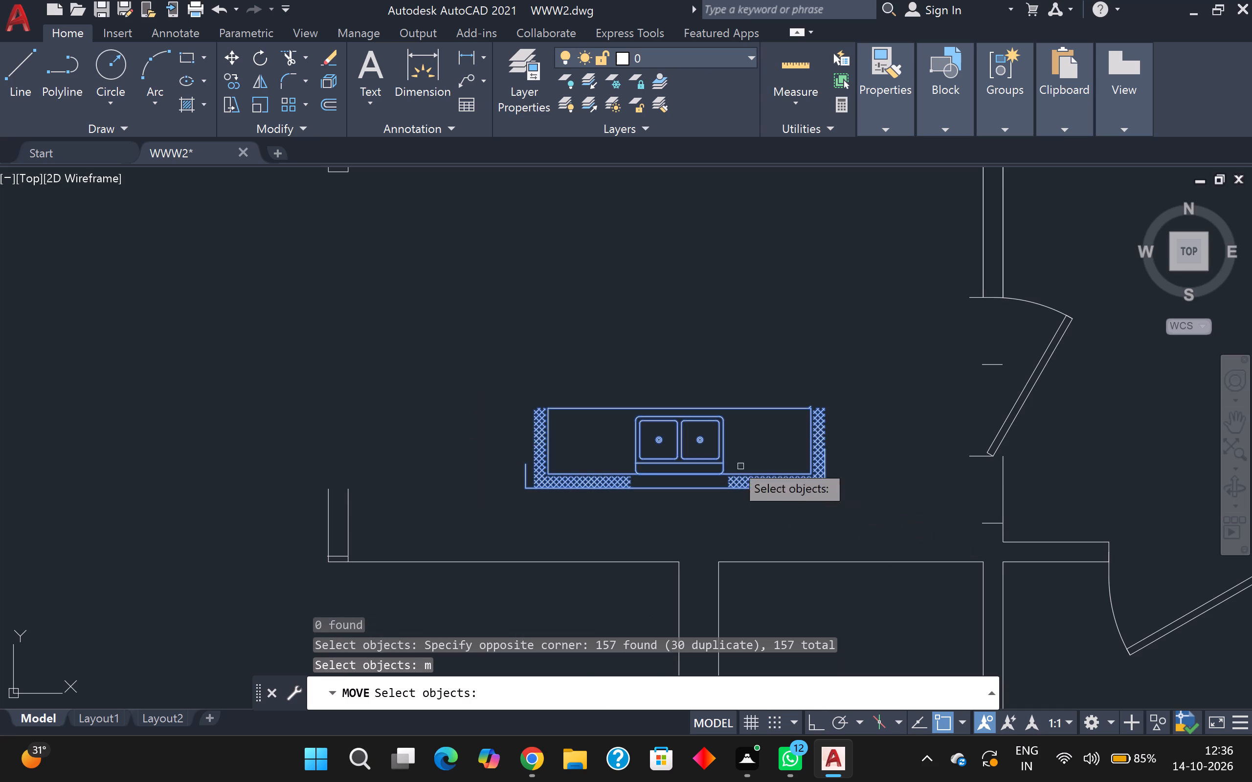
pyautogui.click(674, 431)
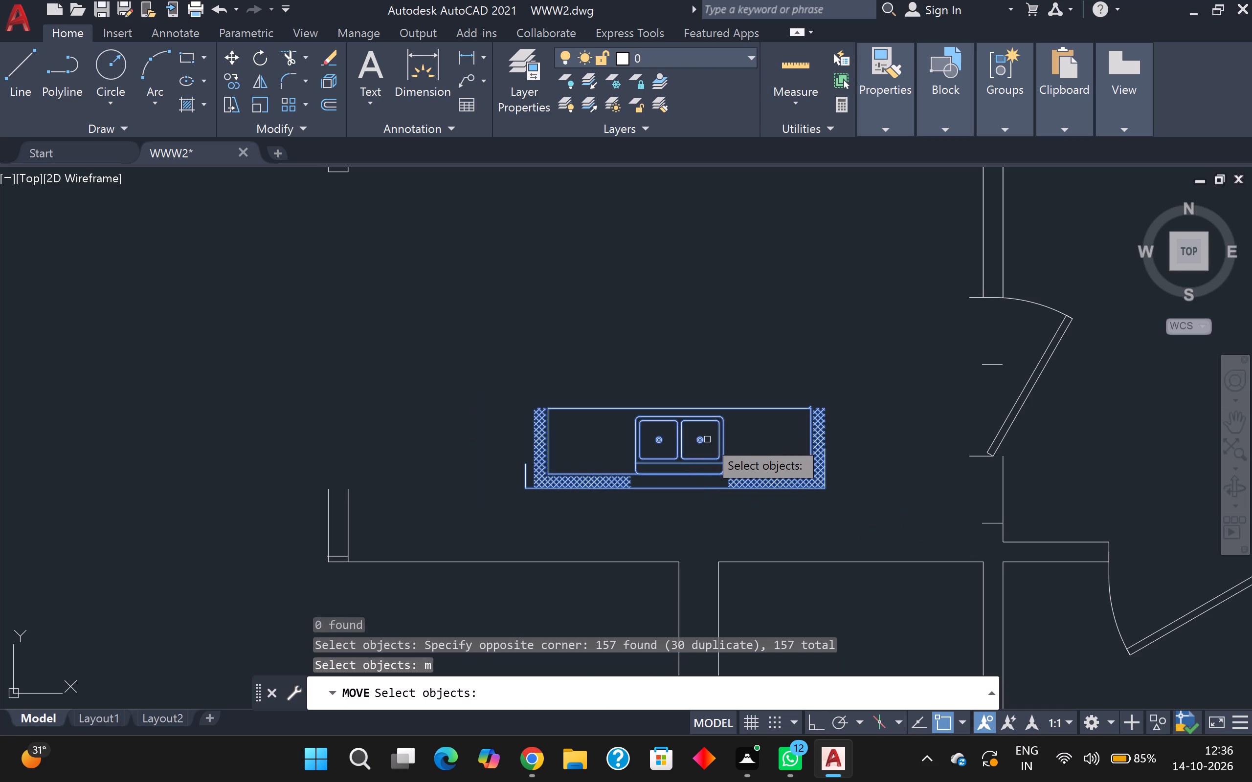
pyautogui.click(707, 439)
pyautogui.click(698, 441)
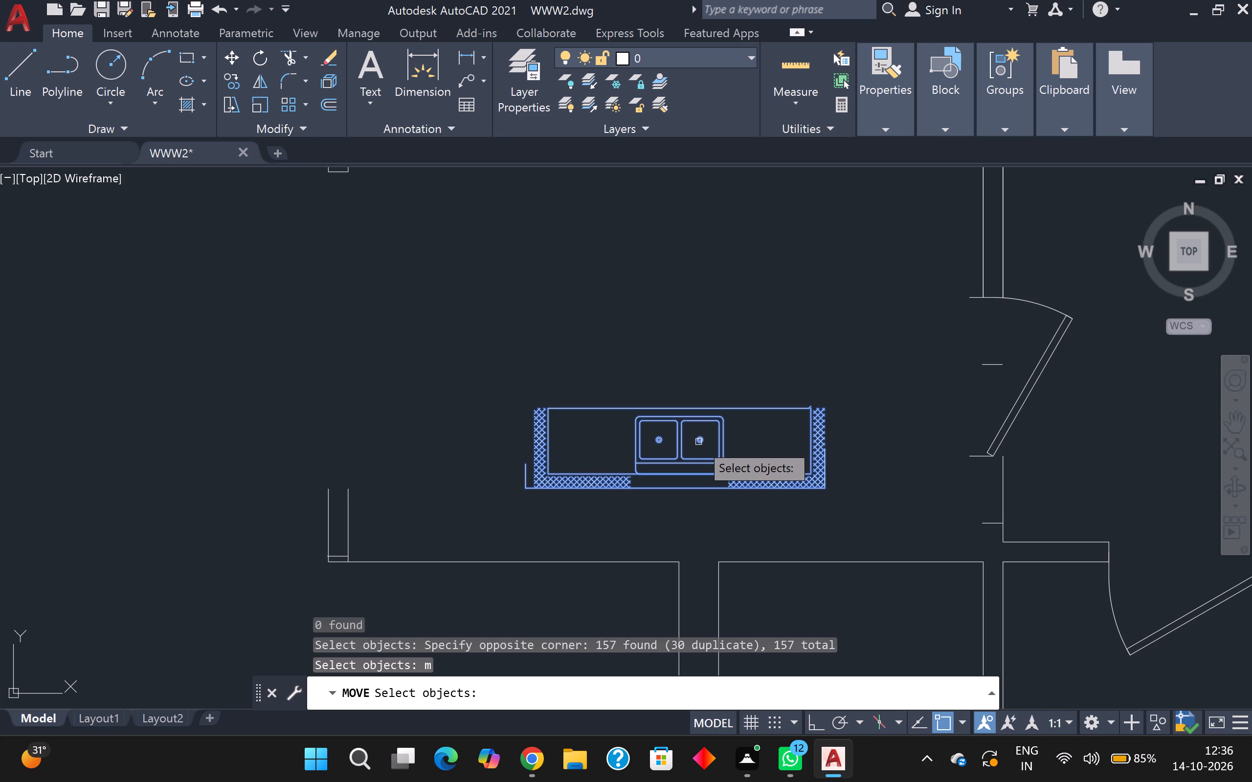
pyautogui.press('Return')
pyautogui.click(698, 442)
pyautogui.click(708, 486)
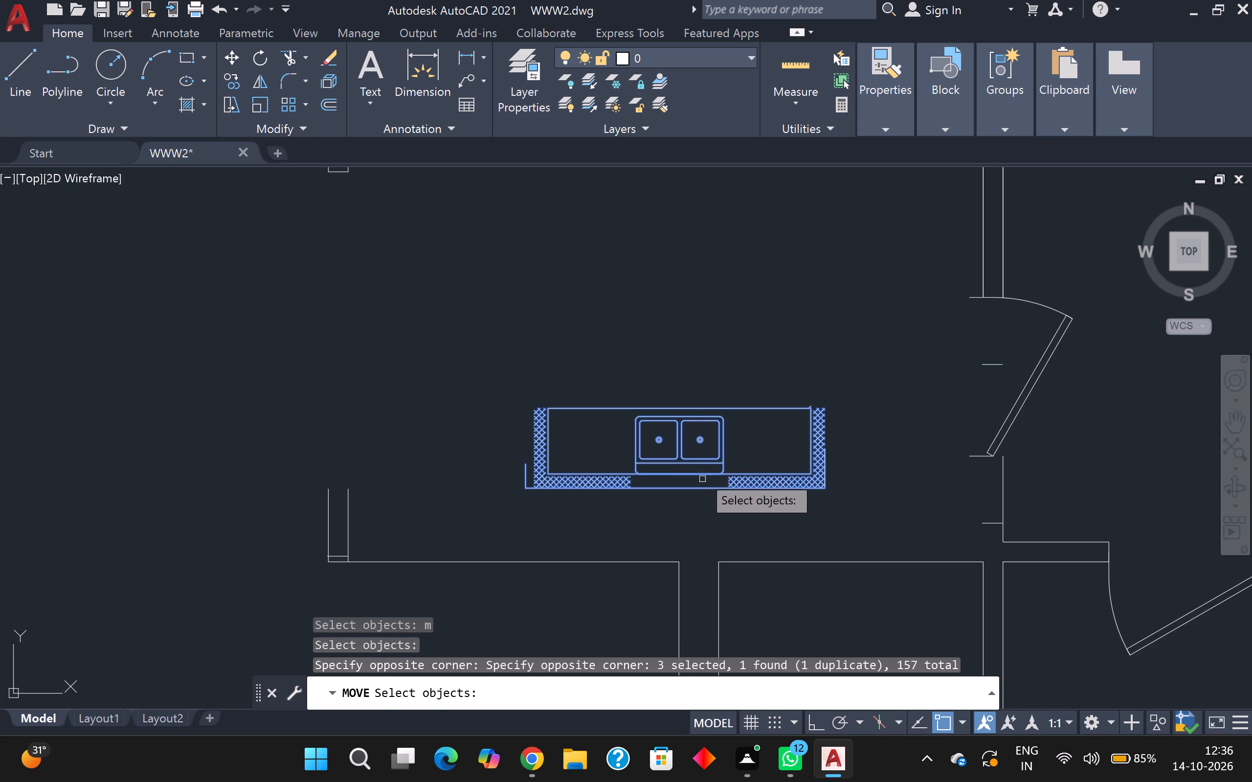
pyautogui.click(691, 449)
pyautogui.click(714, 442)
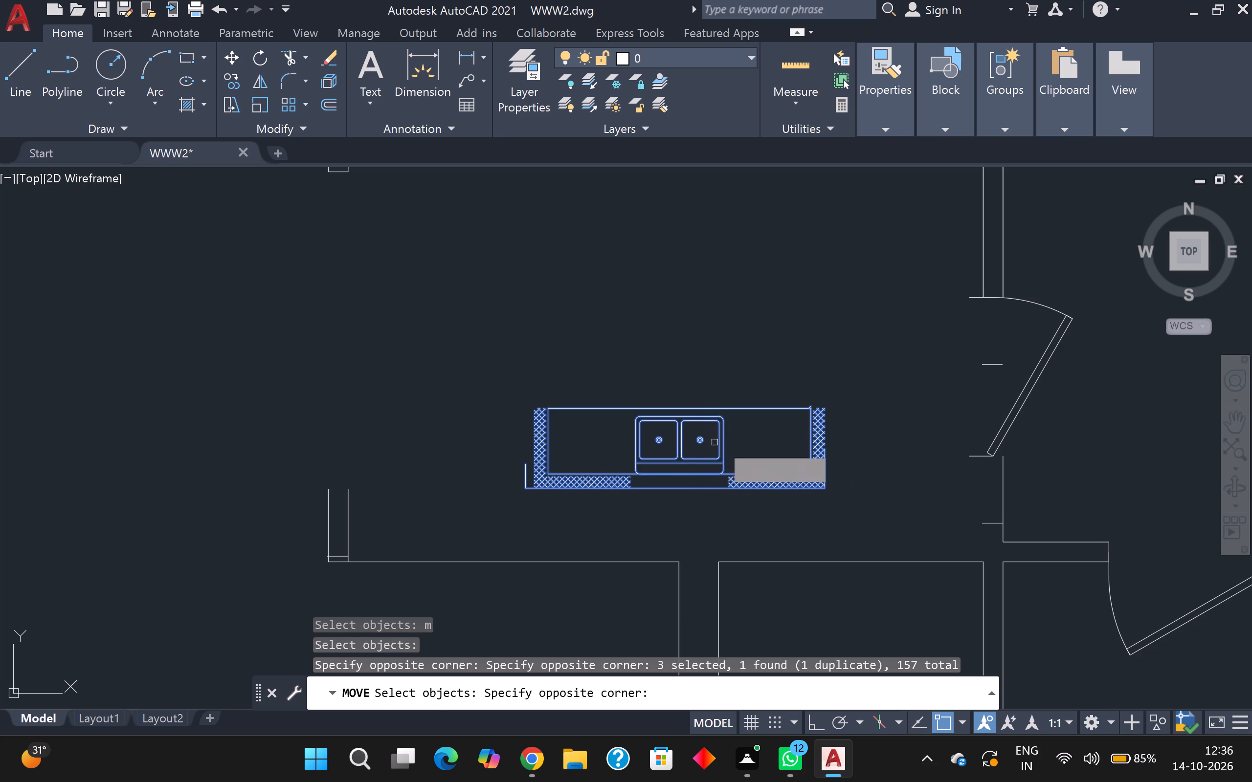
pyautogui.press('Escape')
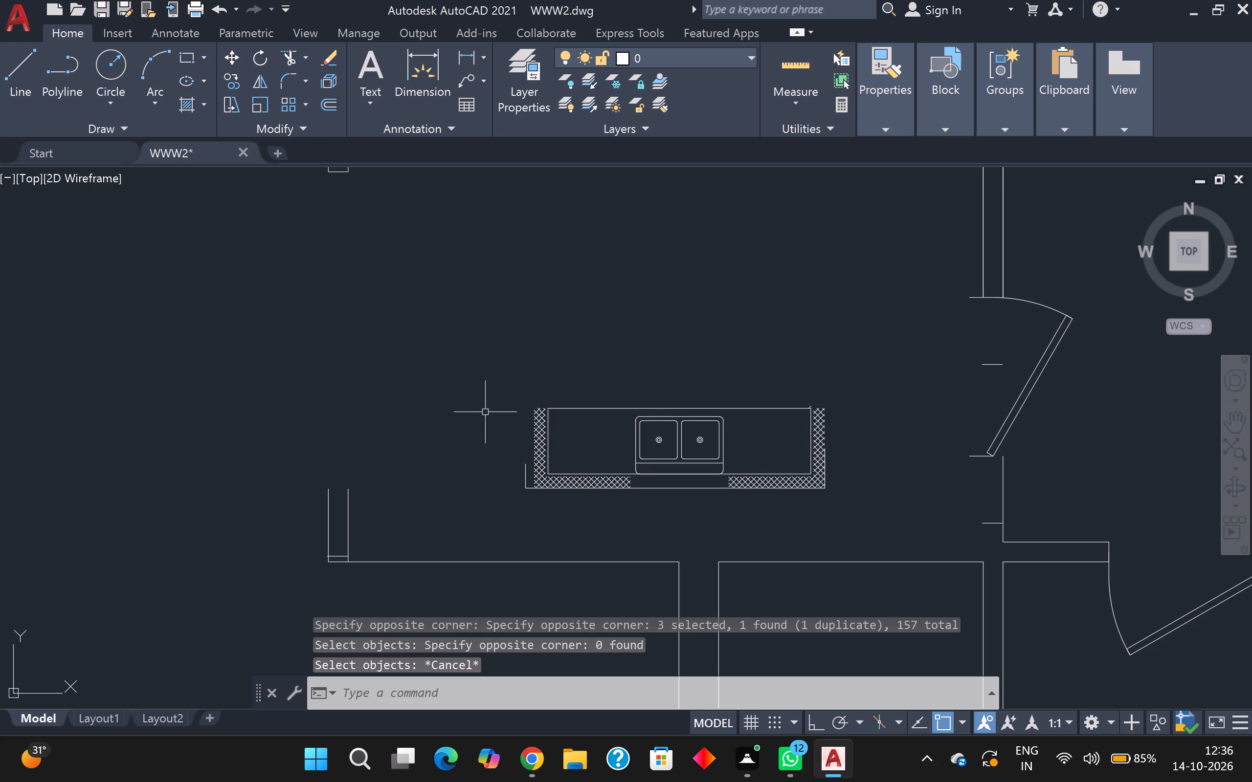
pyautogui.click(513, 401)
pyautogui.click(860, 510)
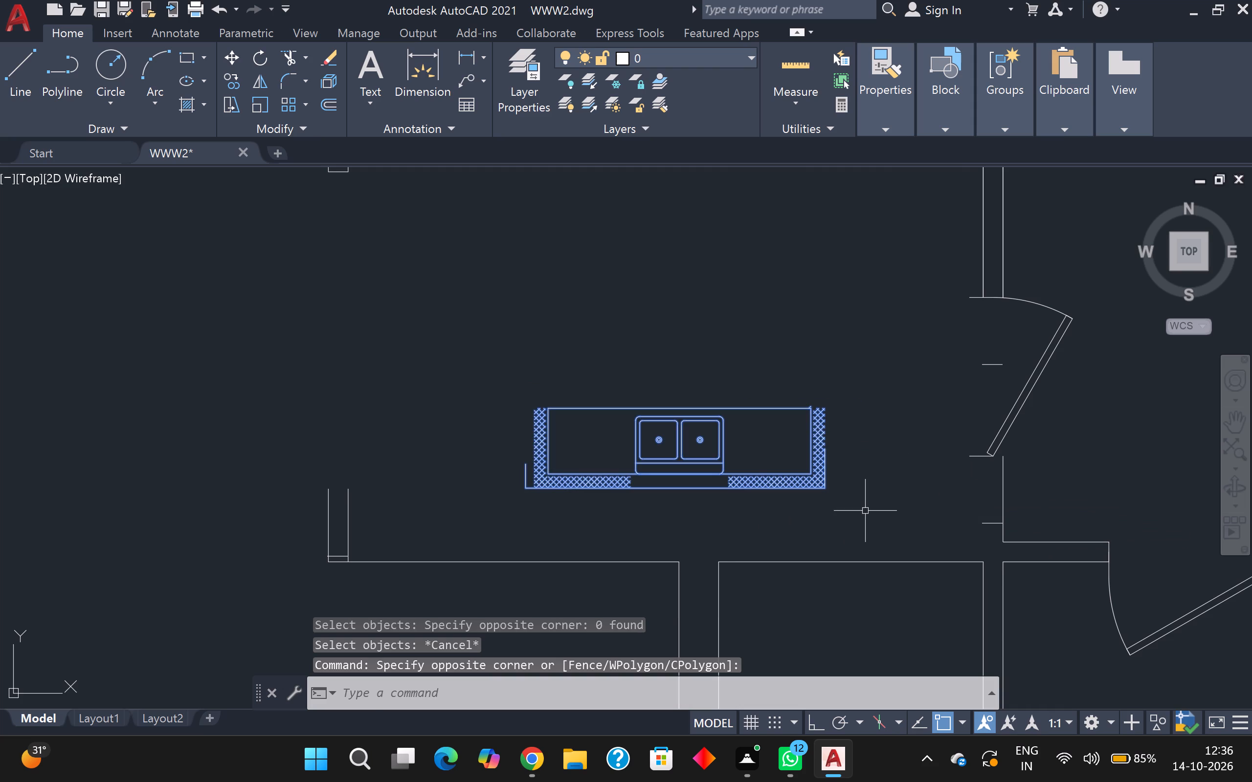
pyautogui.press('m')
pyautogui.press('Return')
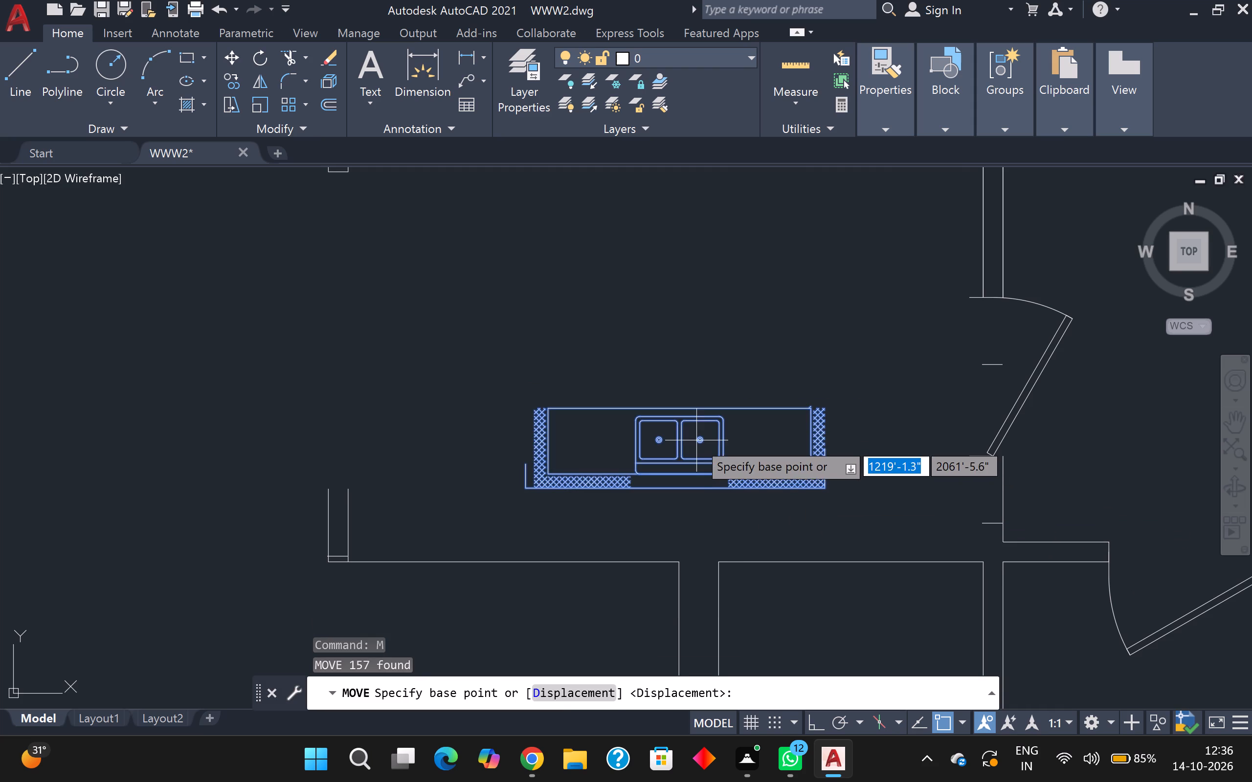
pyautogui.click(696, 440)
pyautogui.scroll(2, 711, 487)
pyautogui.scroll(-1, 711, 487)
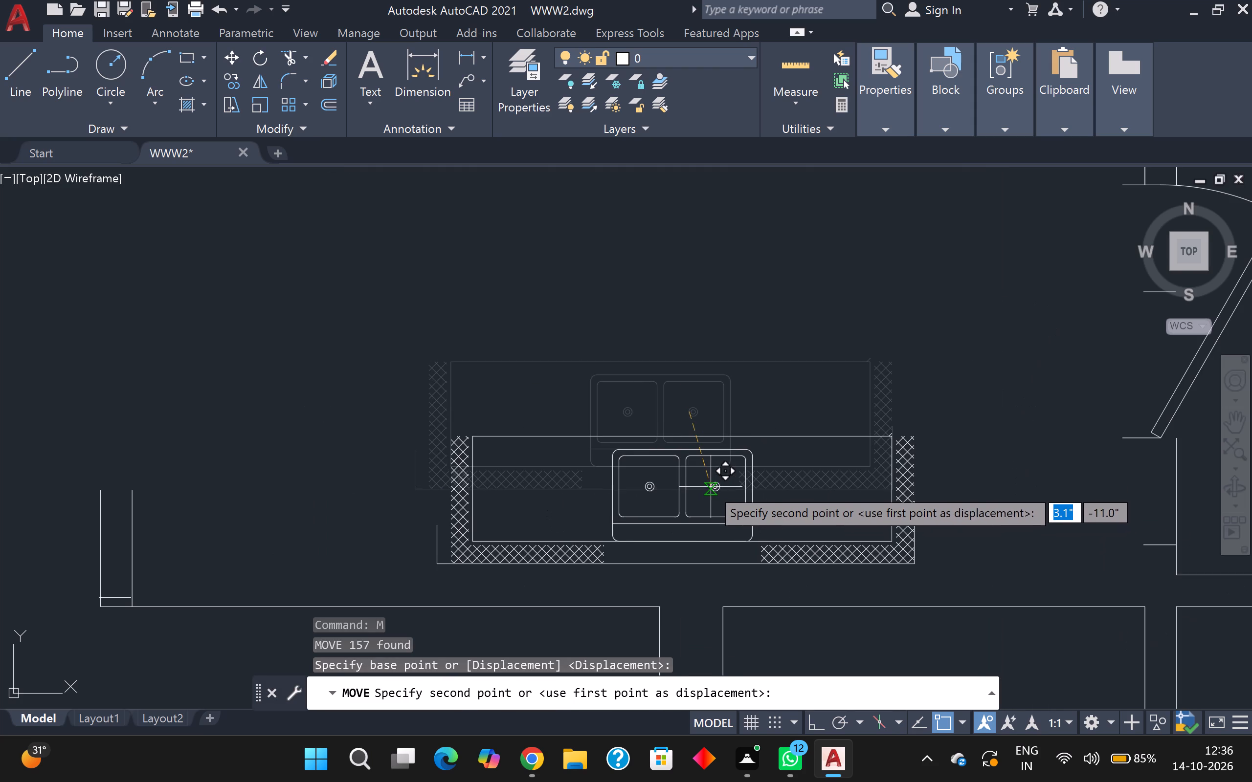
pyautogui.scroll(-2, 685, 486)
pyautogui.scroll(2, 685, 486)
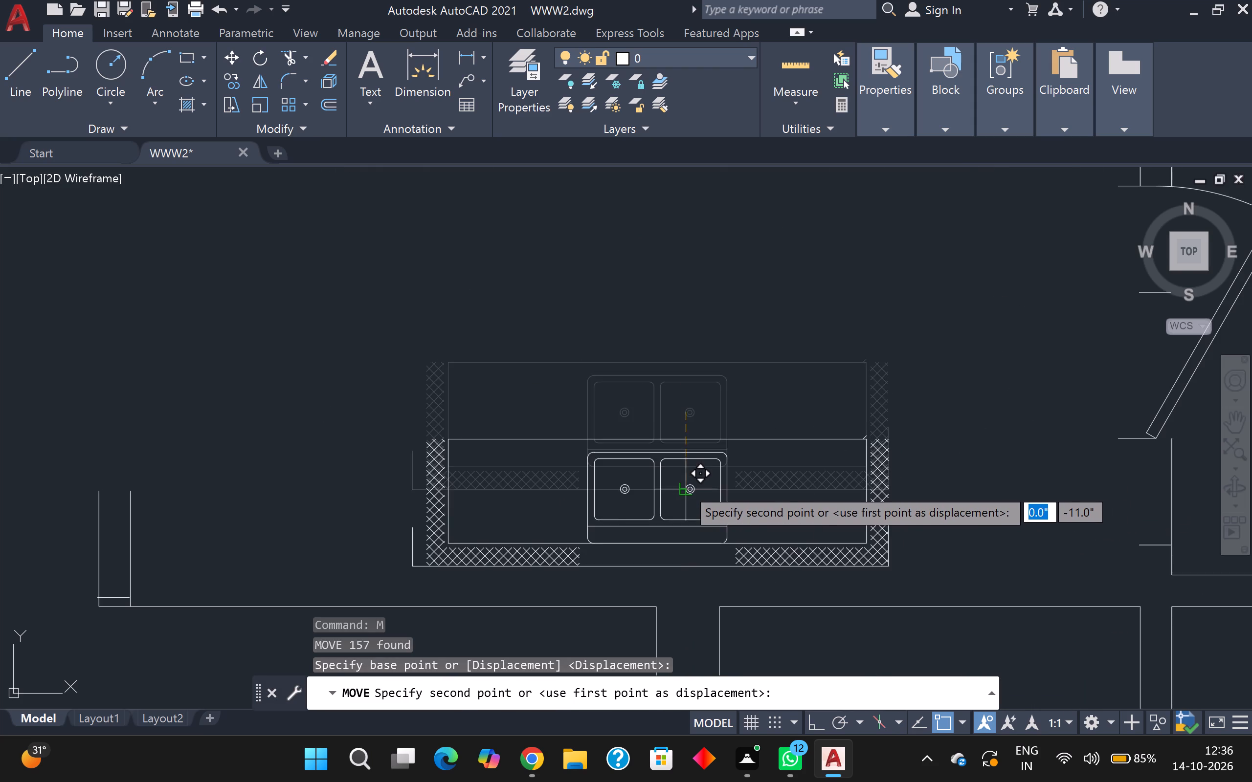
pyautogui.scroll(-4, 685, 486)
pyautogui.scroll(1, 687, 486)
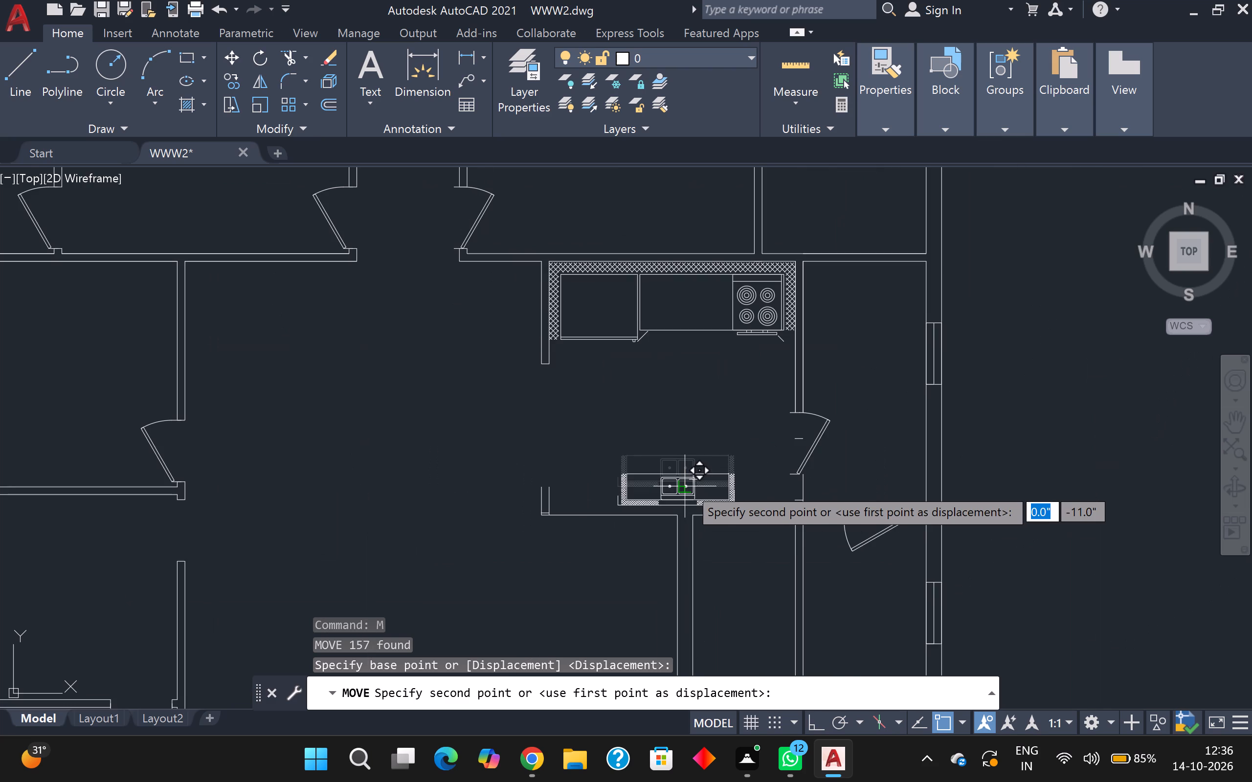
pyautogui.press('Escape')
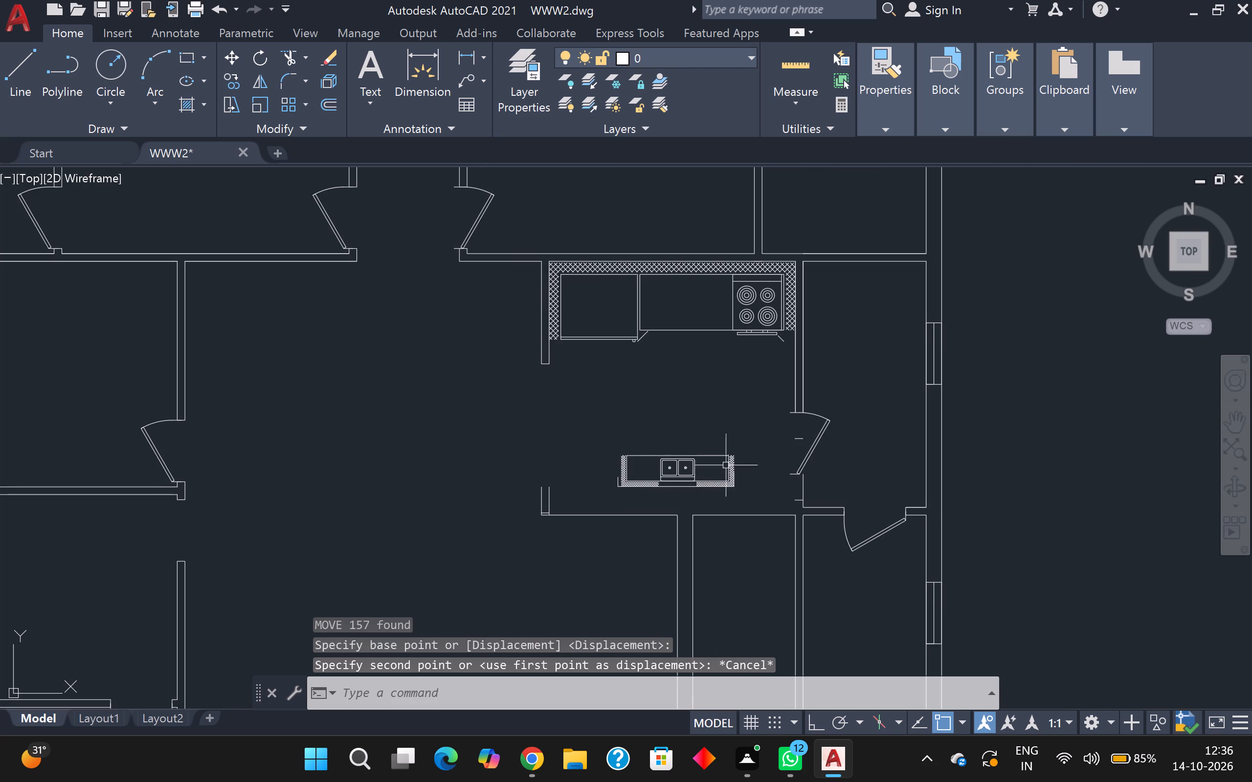
# Erase the whole scaled-down sink counter, including its crosshatched strips and the L-shaped hatch remnant, from the kitchen.
pyautogui.click(741, 448)
pyautogui.click(645, 492)
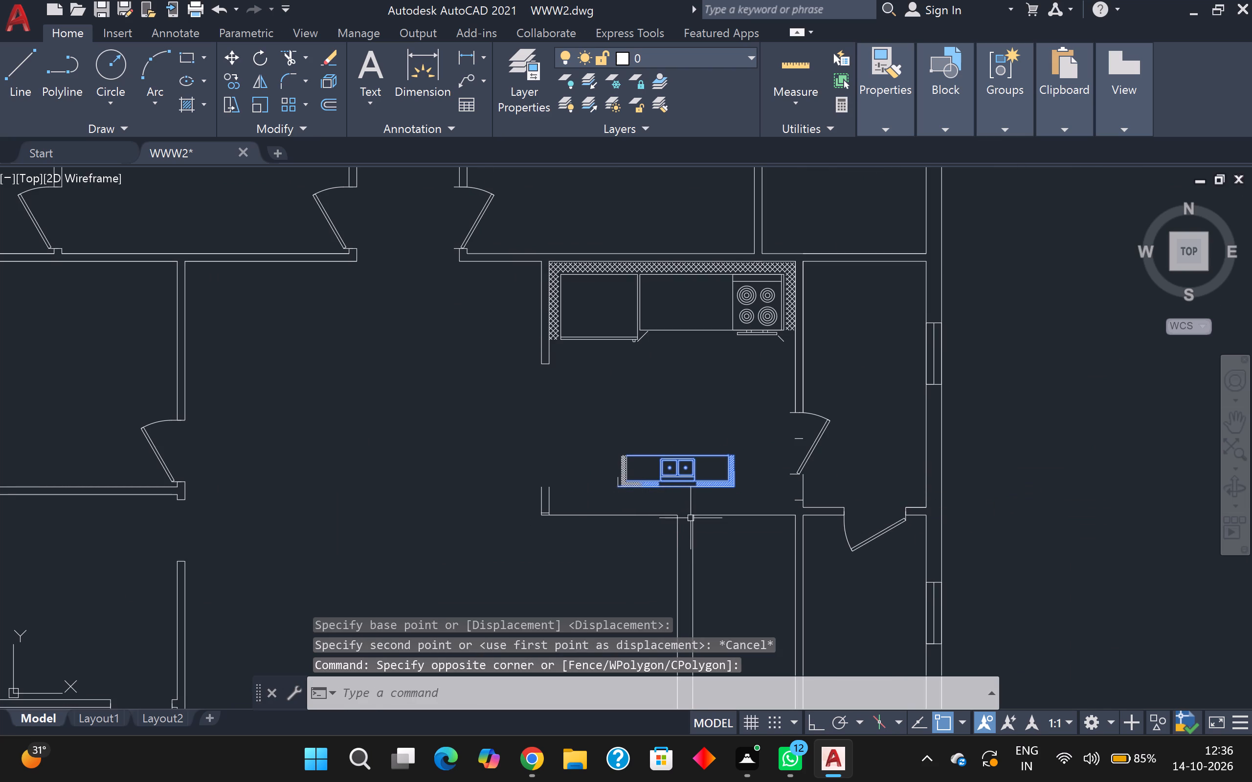
pyautogui.press('Delete')
pyautogui.scroll(-1, 691, 521)
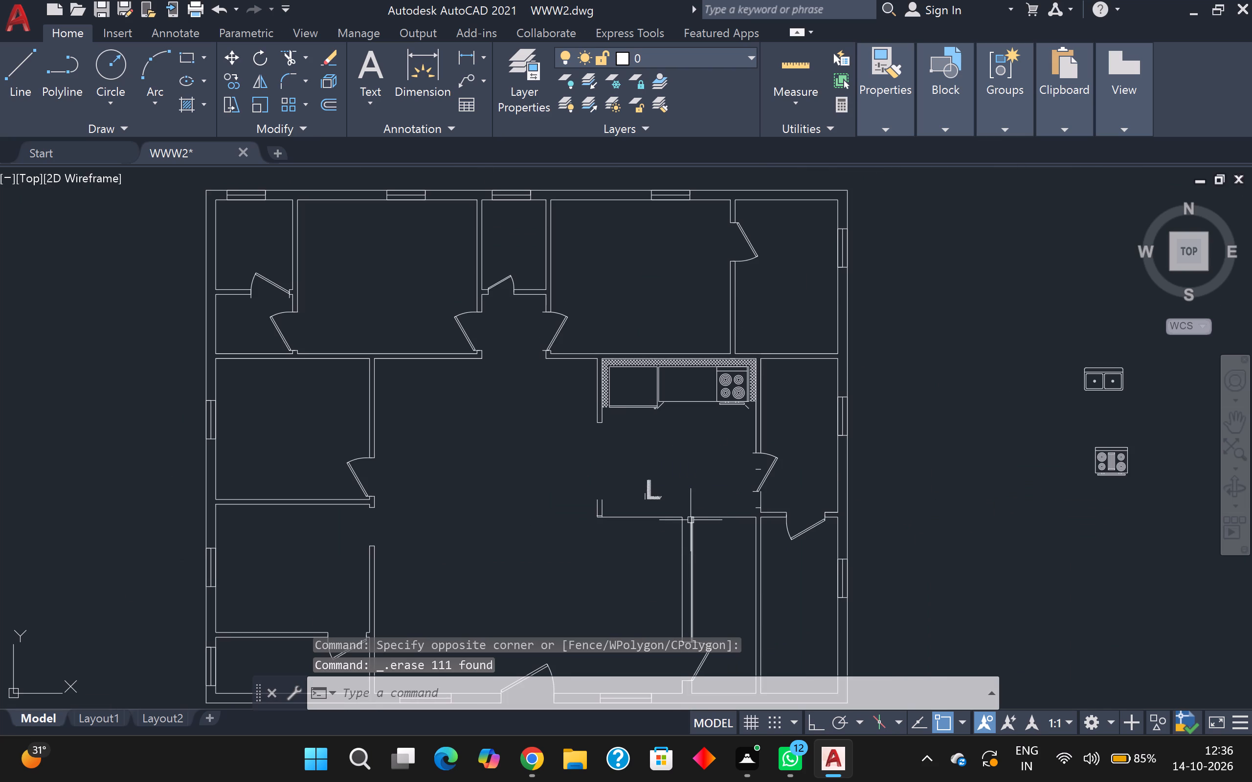
pyautogui.click(645, 485)
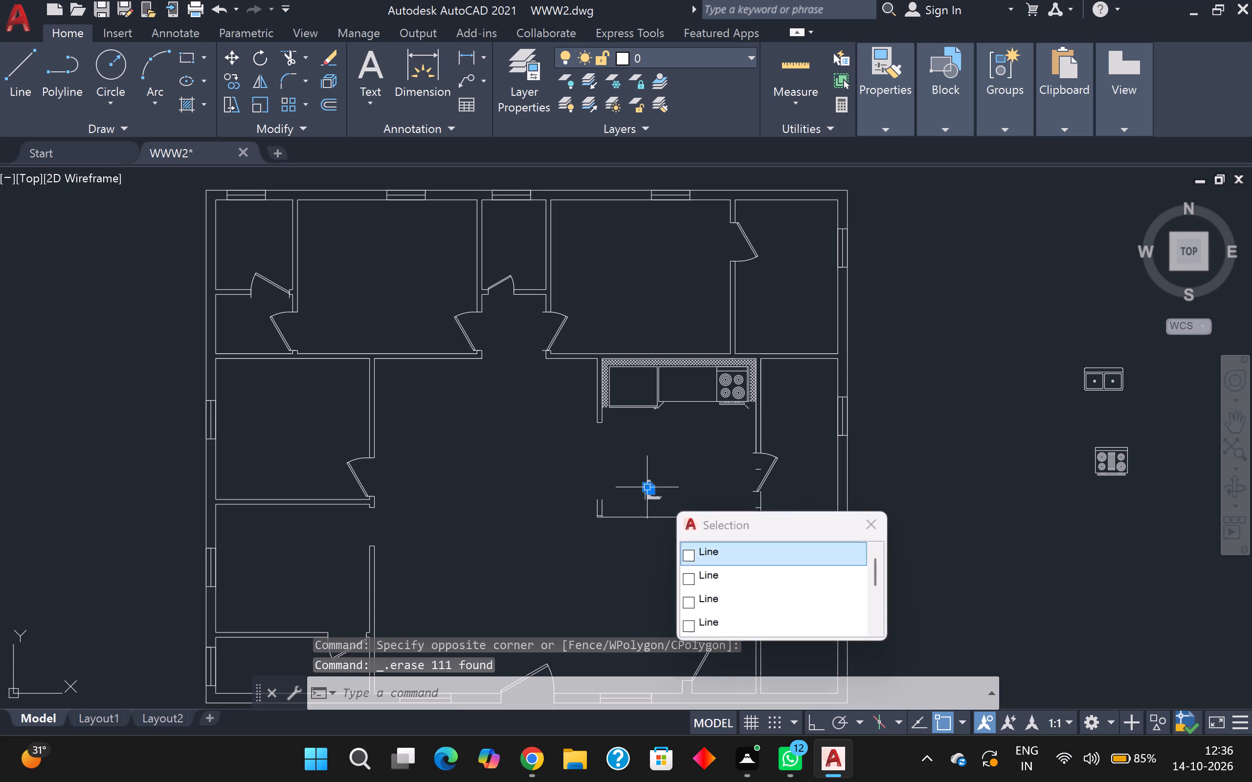
pyautogui.click(664, 455)
pyautogui.press('Escape')
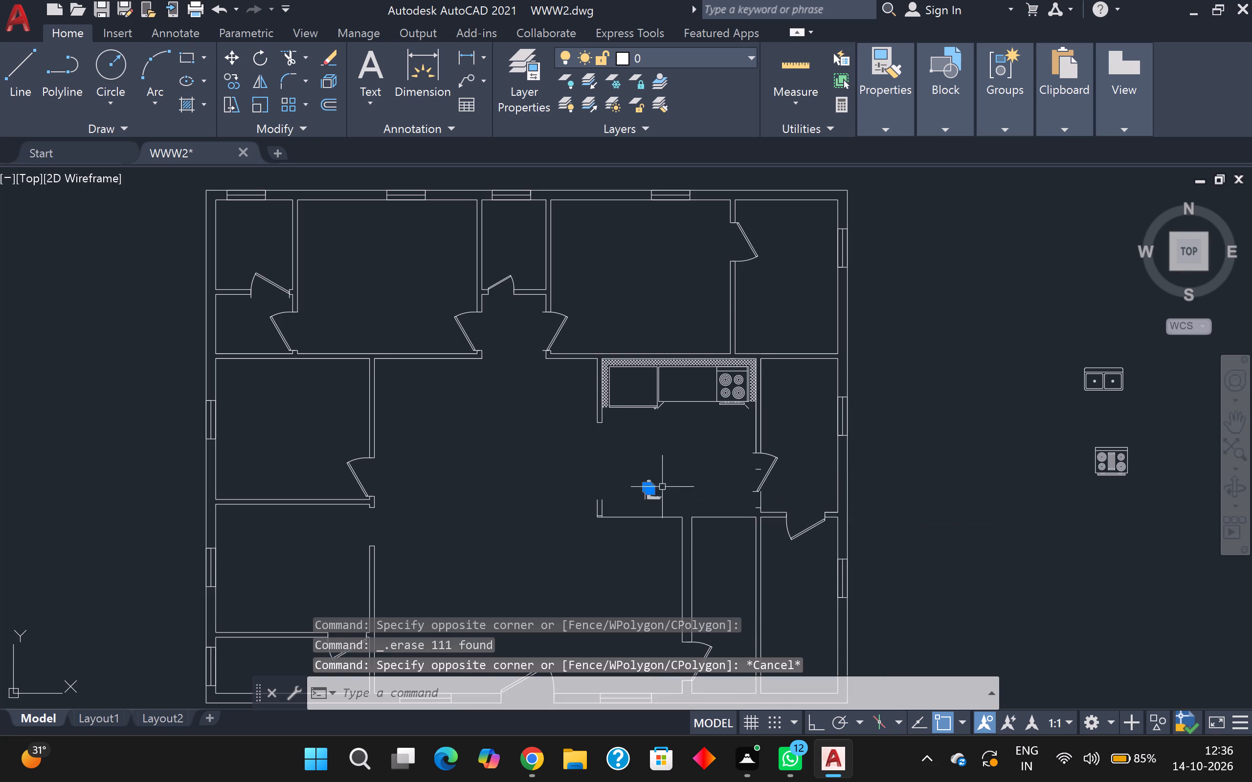
pyautogui.scroll(2, 623, 494)
pyautogui.click(654, 457)
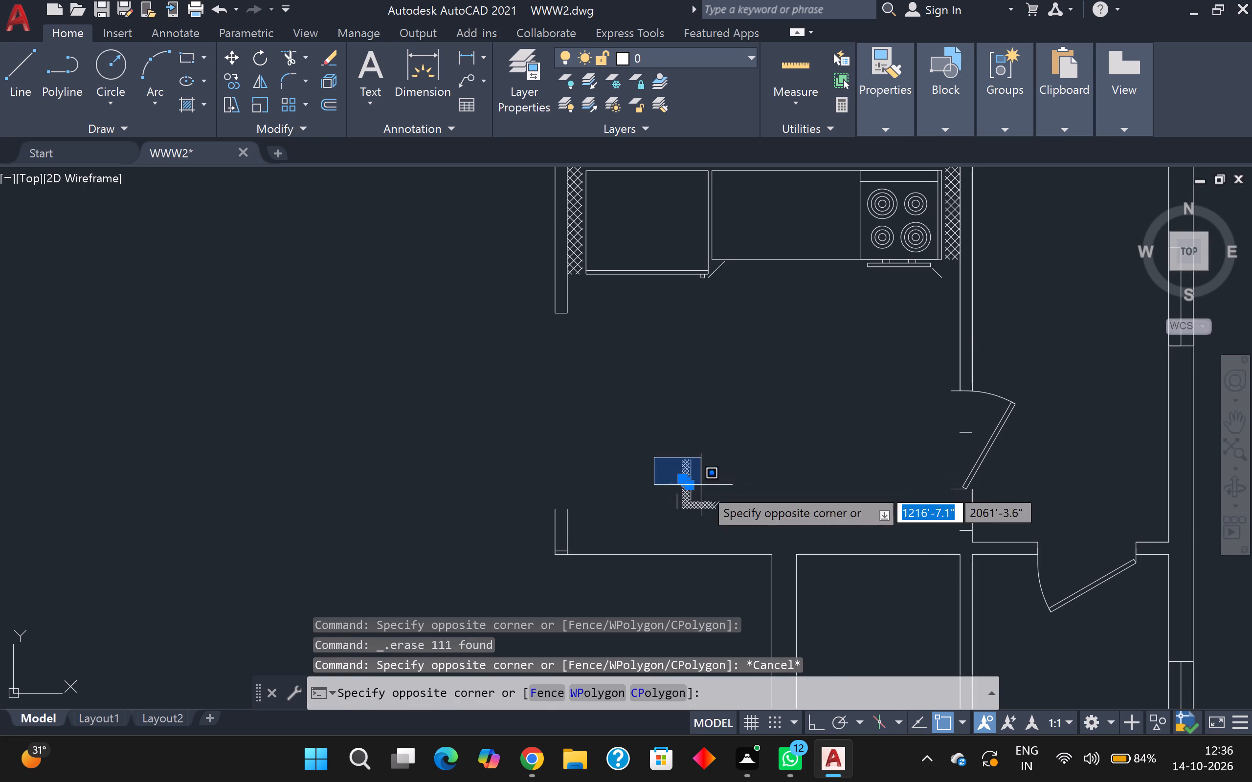
pyautogui.click(753, 538)
pyautogui.press('Delete')
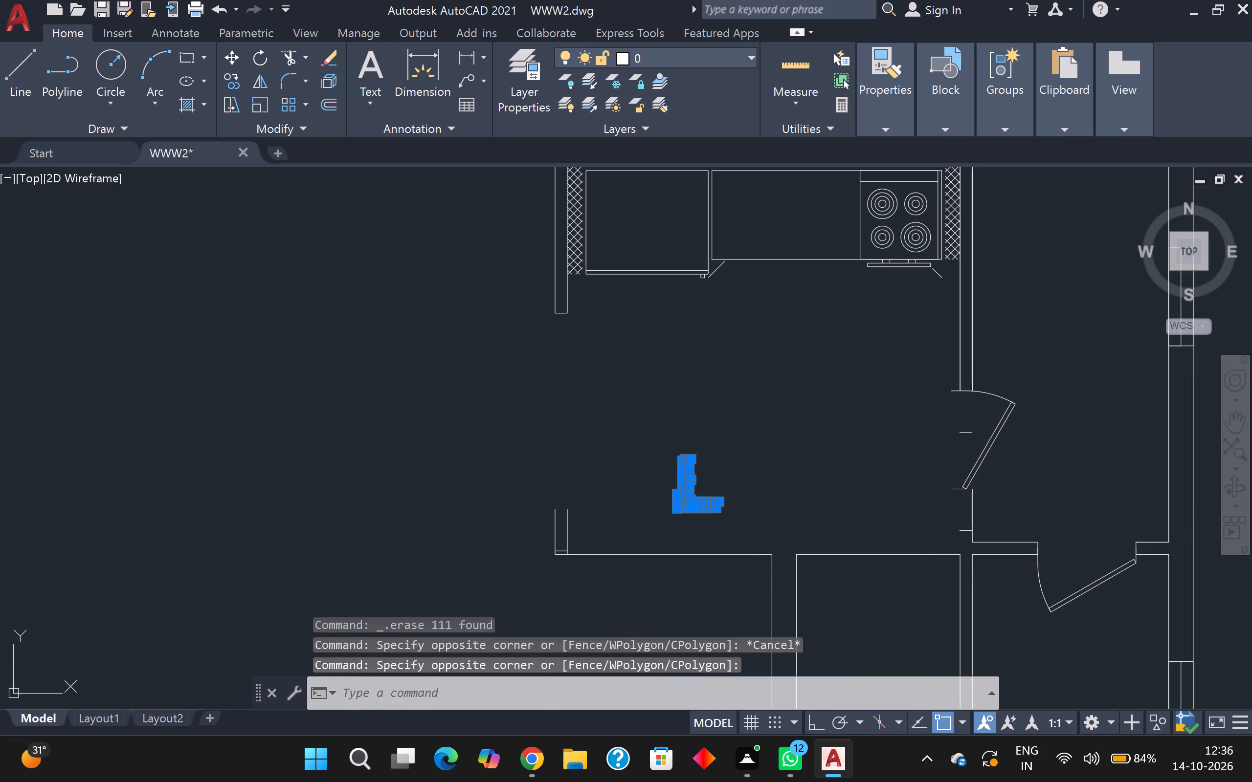
# Draw a line closing the gap in the kitchen's south wall between the two lines of the partition below.
pyautogui.press('l')
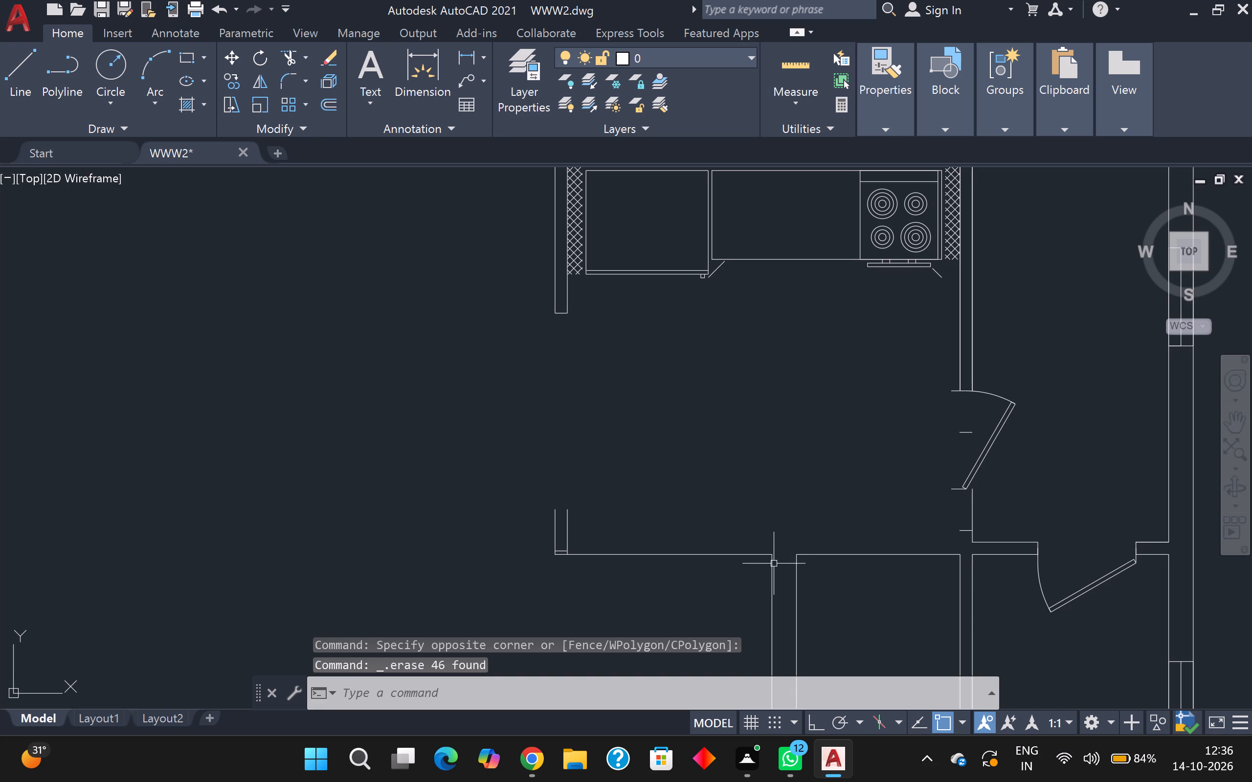
pyautogui.press('Return')
pyautogui.scroll(1, 779, 558)
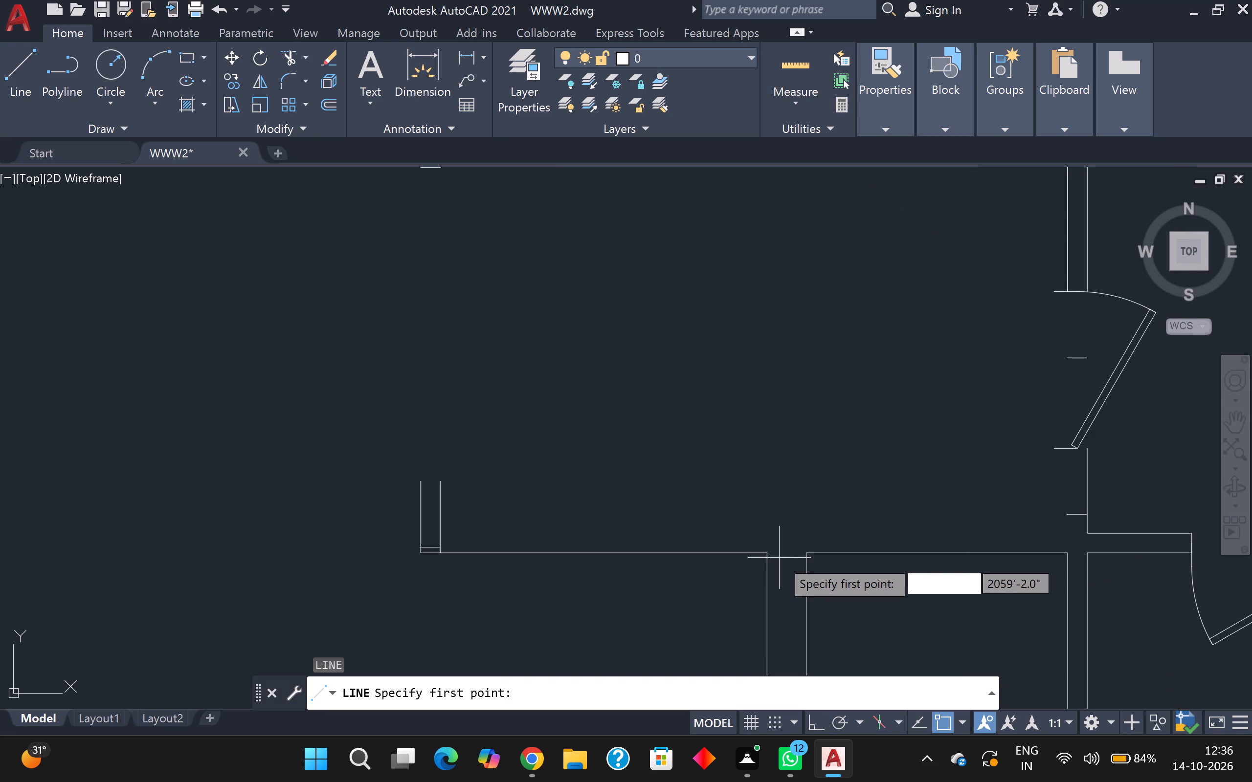
pyautogui.click(766, 554)
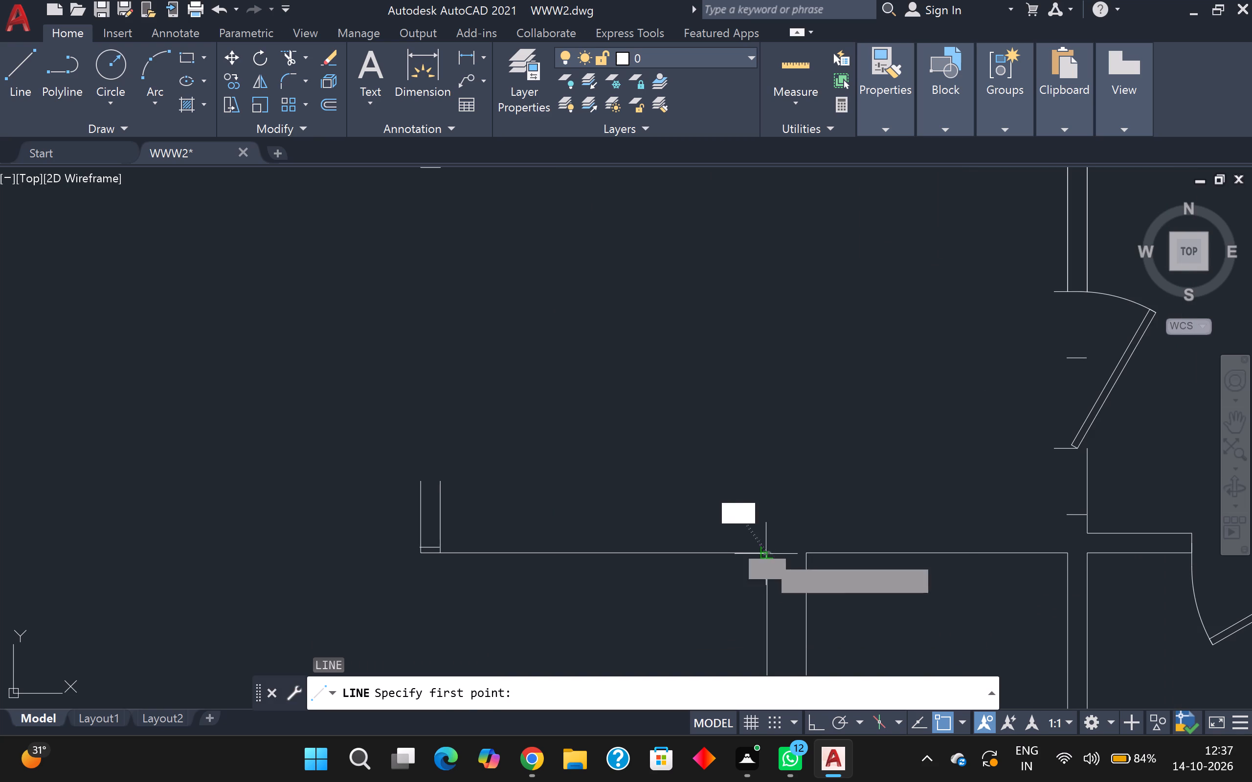
pyautogui.click(805, 550)
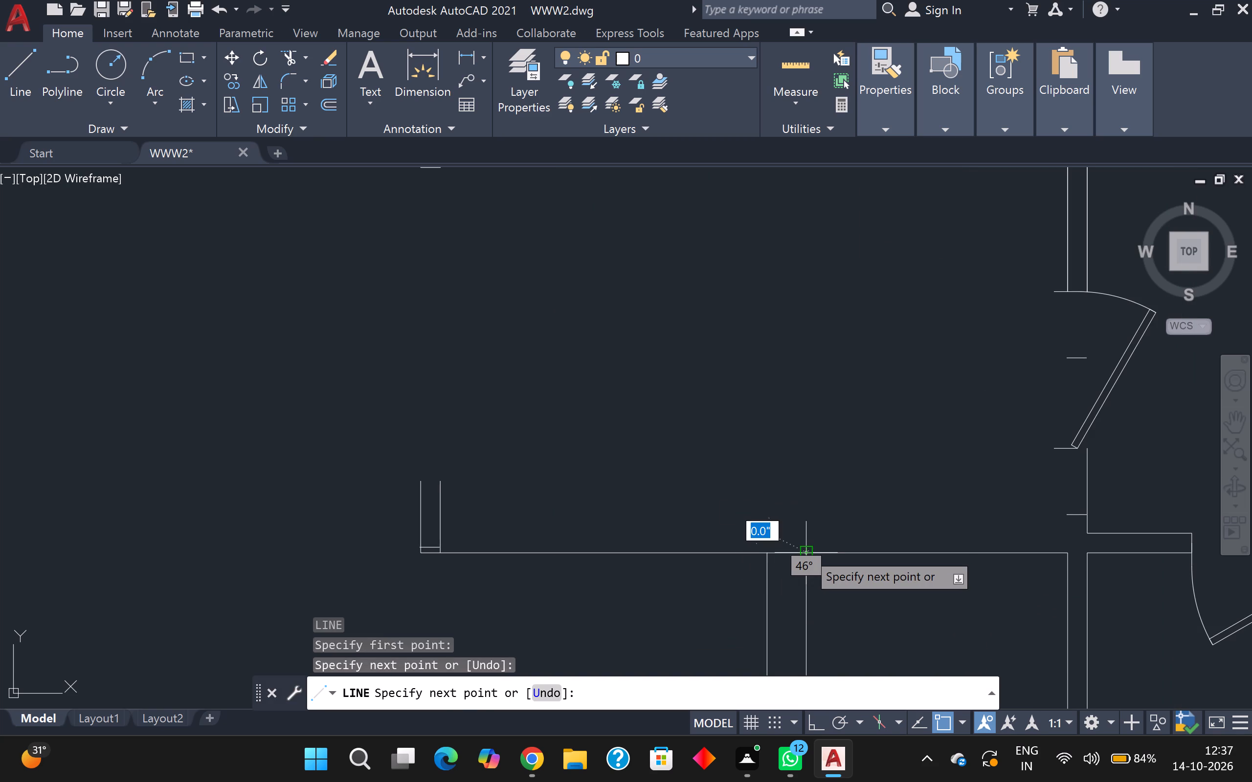
pyautogui.press('Escape')
# Erase the short stray line inside the door opening in the kitchen's east wall.
pyautogui.scroll(-3, 786, 522)
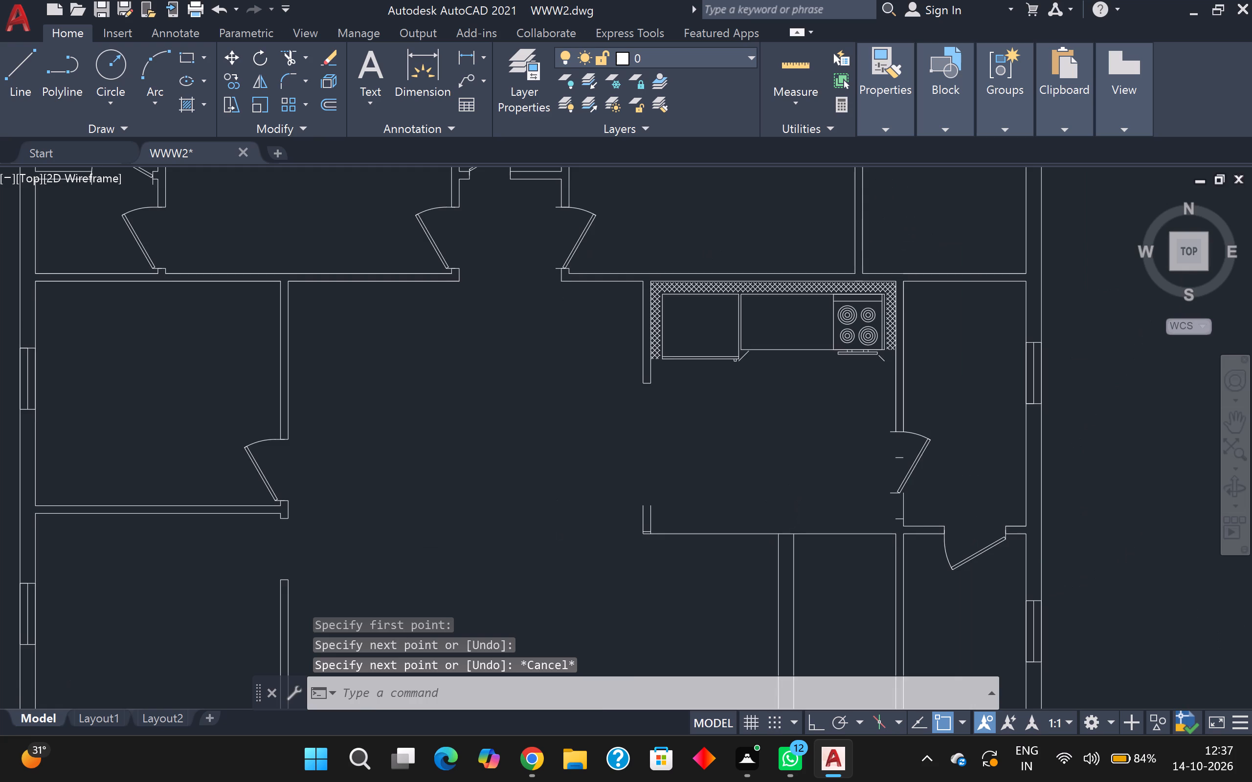
pyautogui.scroll(2, 875, 480)
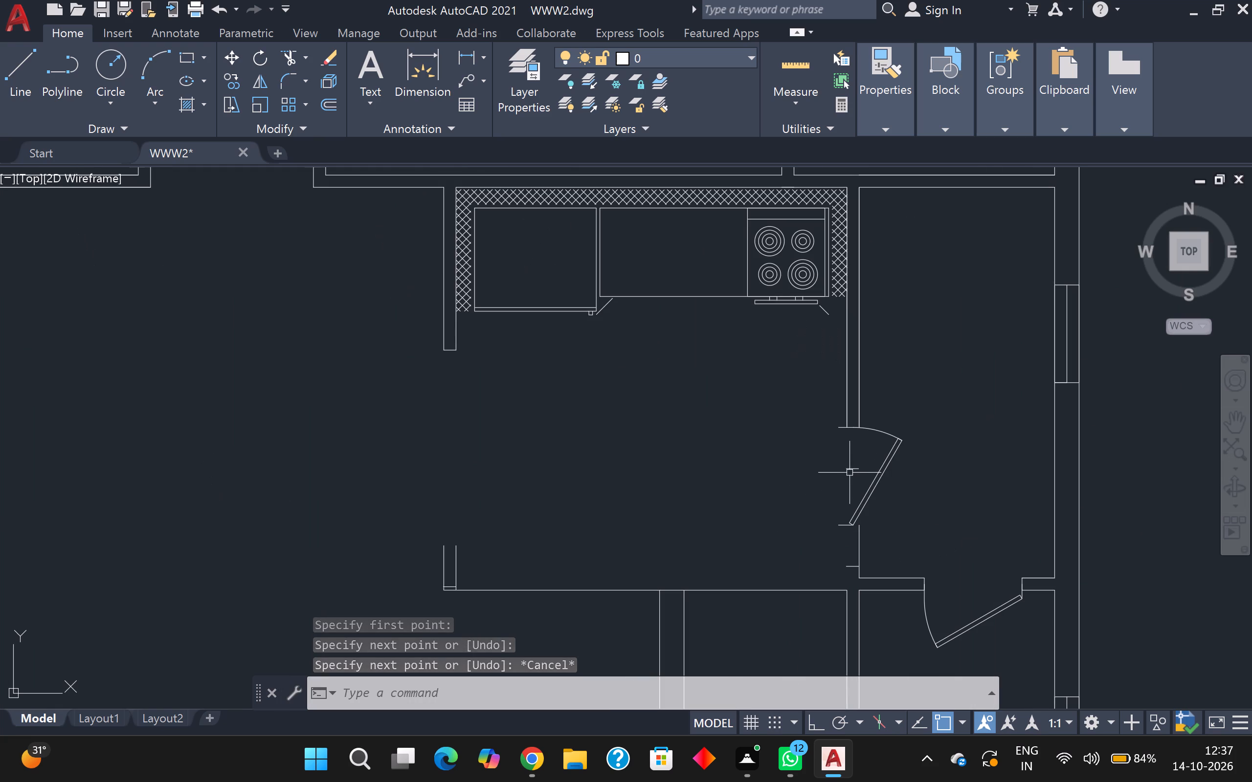
pyautogui.click(854, 469)
pyautogui.press('Delete')
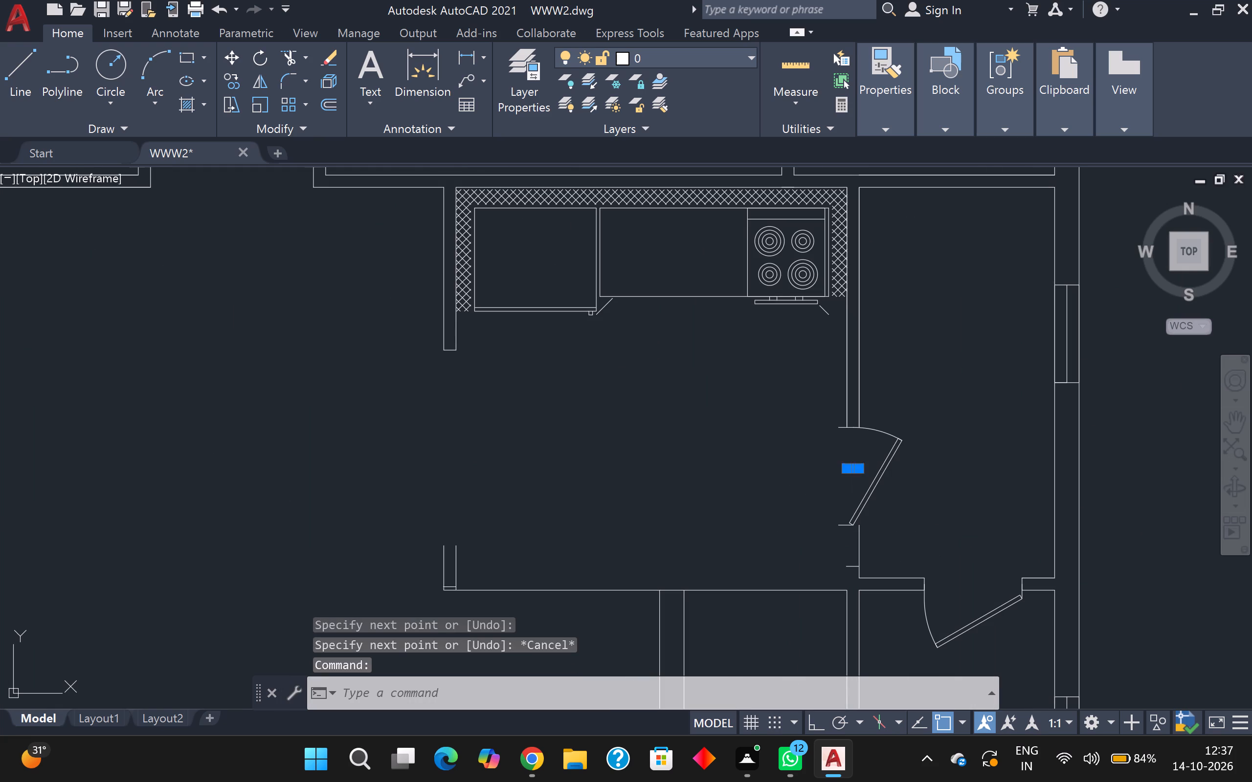
# Open DesignCenter and browse its sample drawings to the blocks of Home - Space Planner.dwg.
pyautogui.scroll(-3, 855, 462)
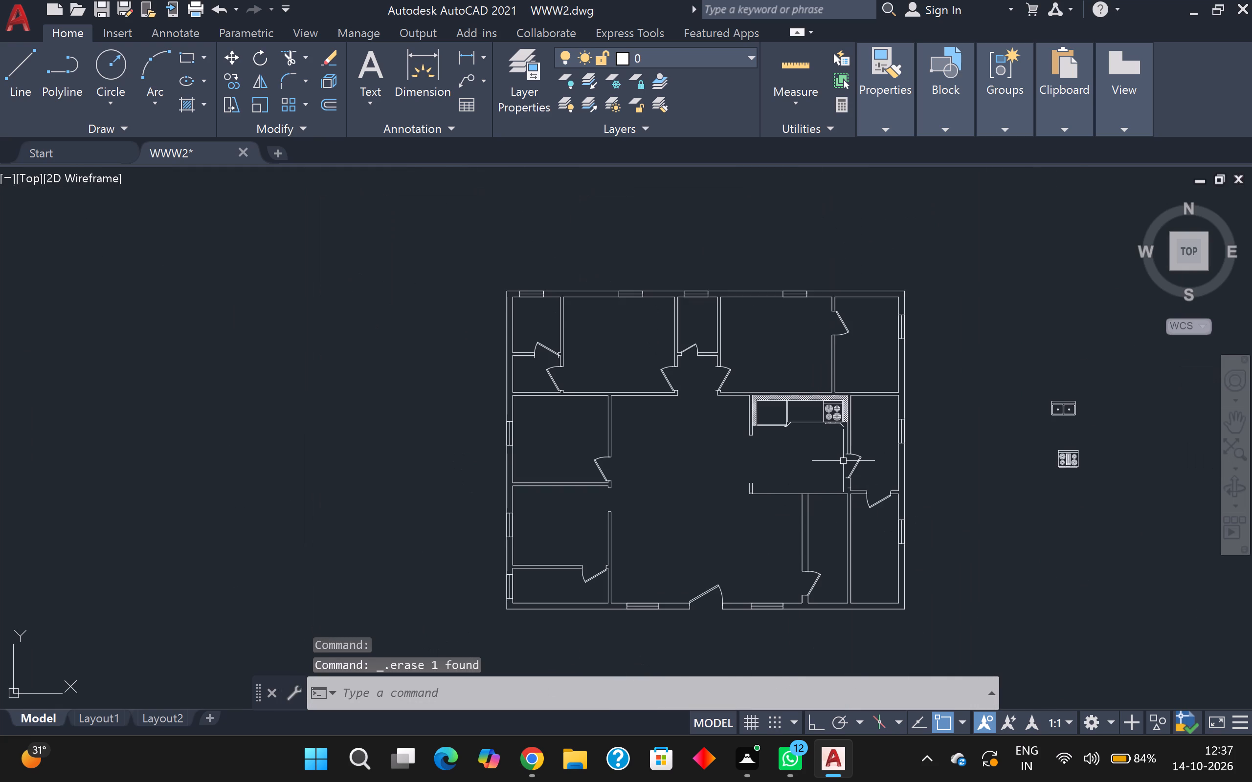
pyautogui.write('de')
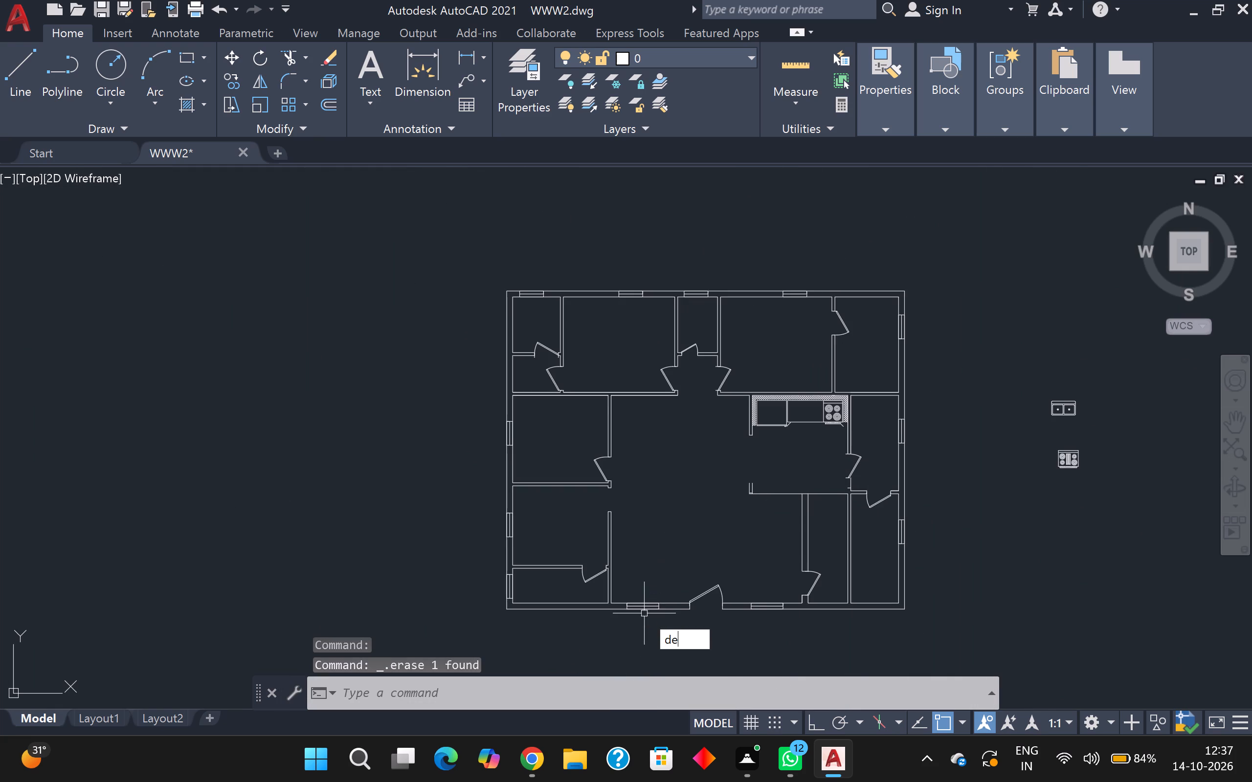
pyautogui.click(700, 677)
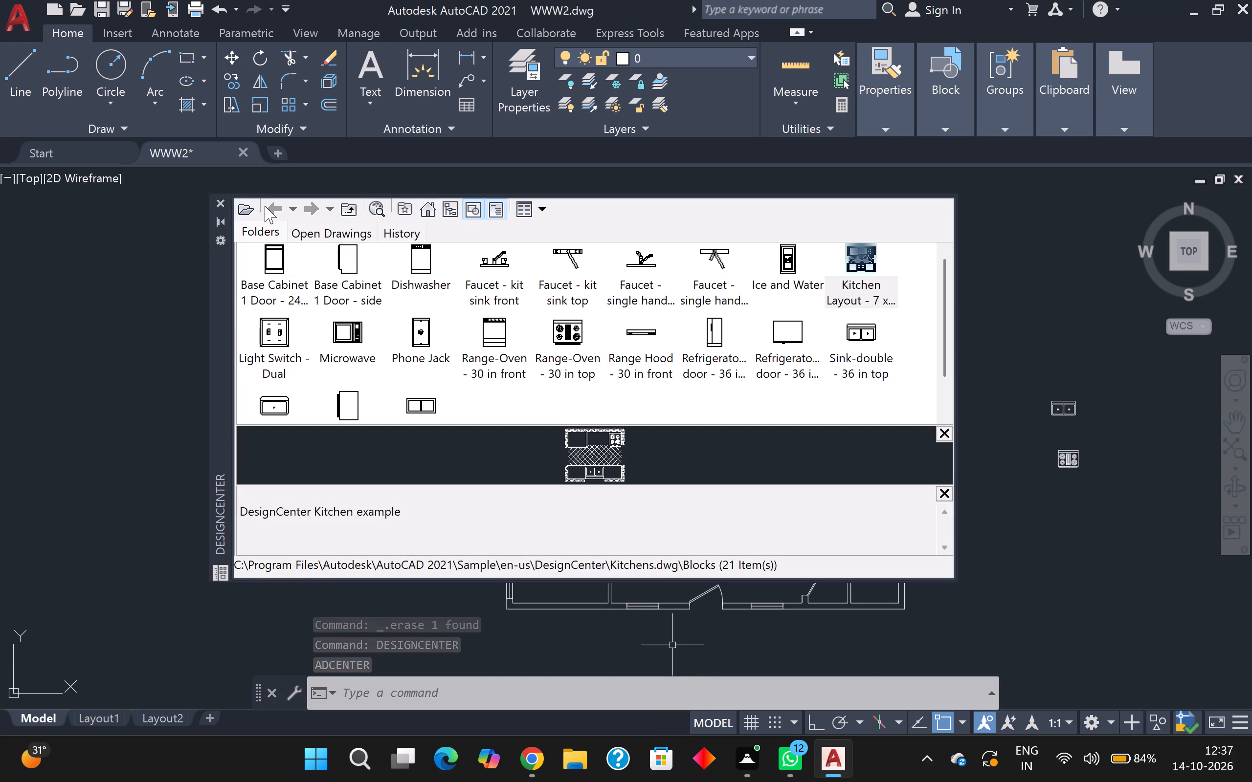
pyautogui.click(277, 209)
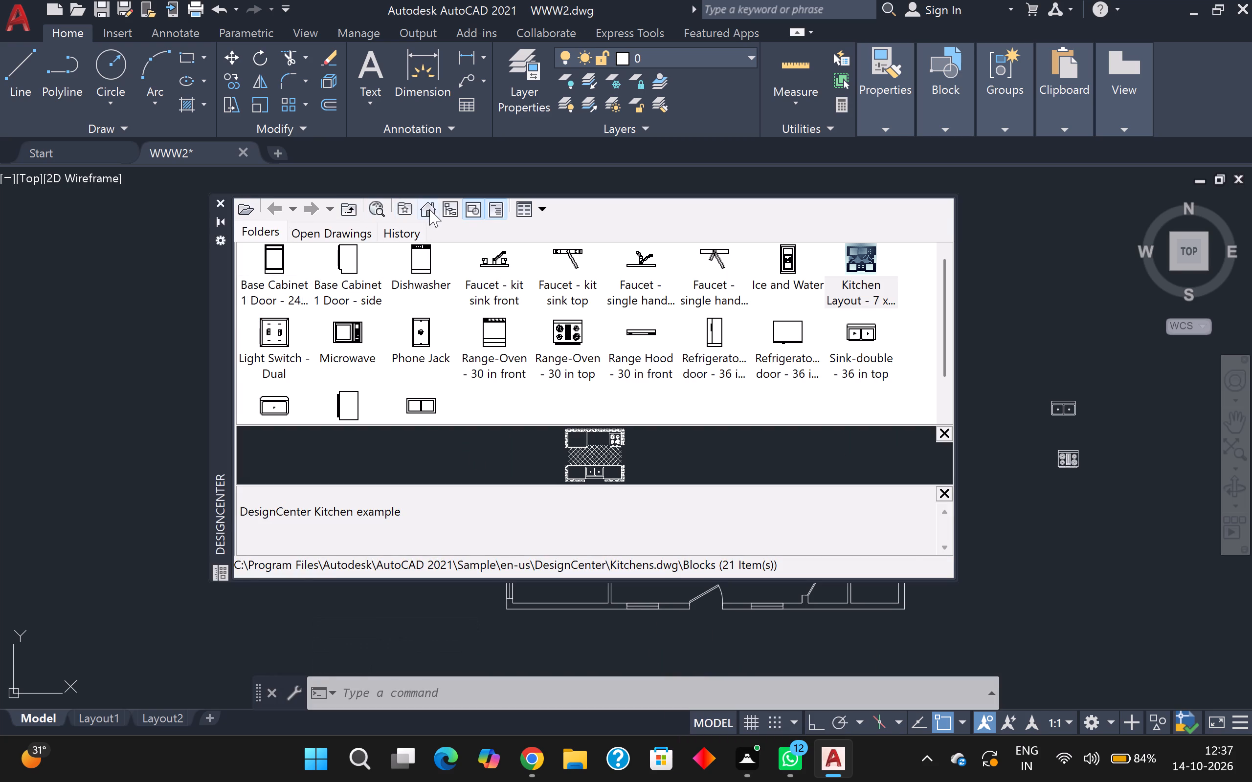
pyautogui.click(429, 209)
pyautogui.doubleClick(425, 270)
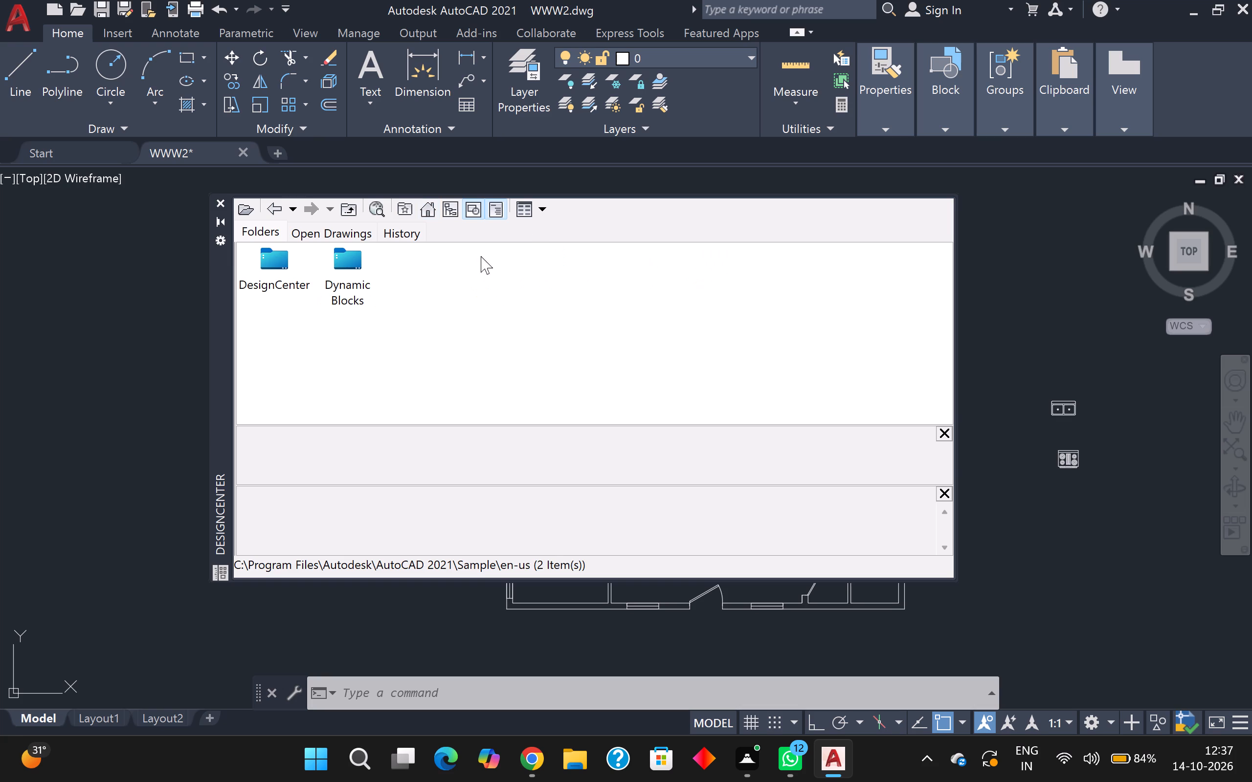
pyautogui.doubleClick(287, 260)
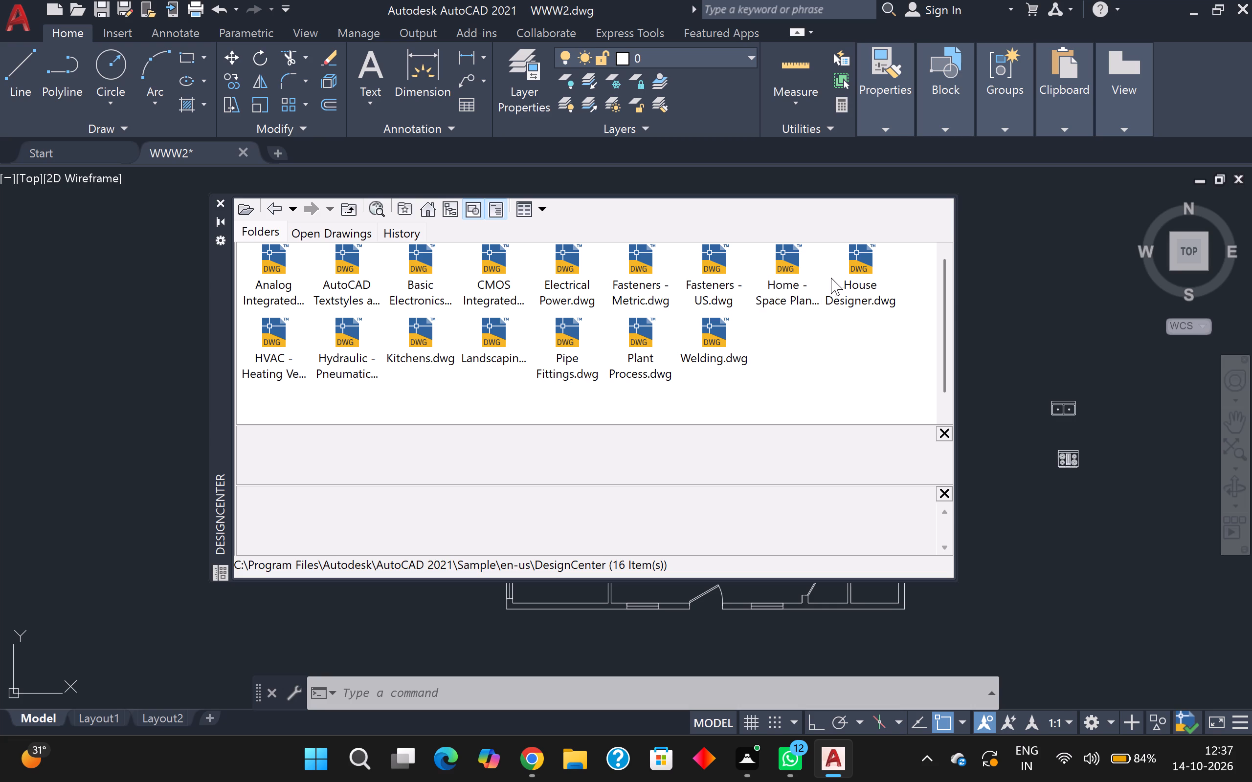
pyautogui.doubleClick(786, 268)
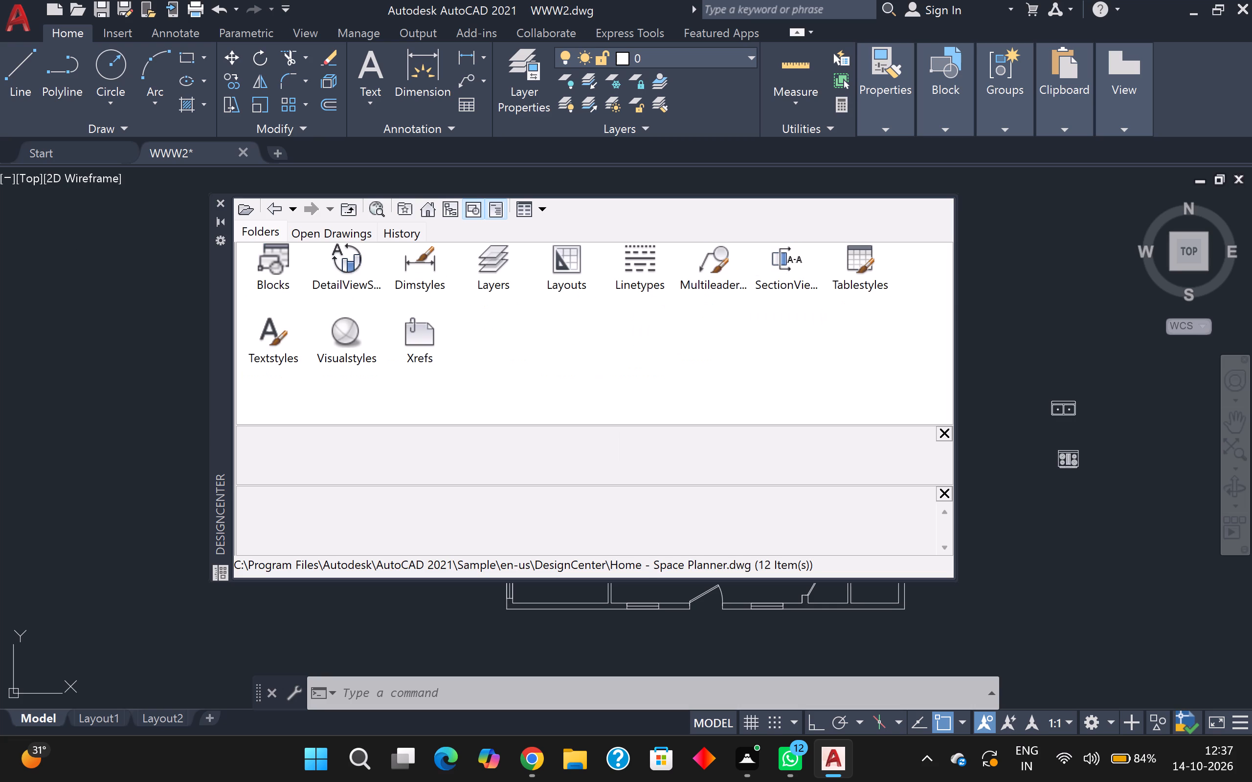
pyautogui.doubleClick(270, 253)
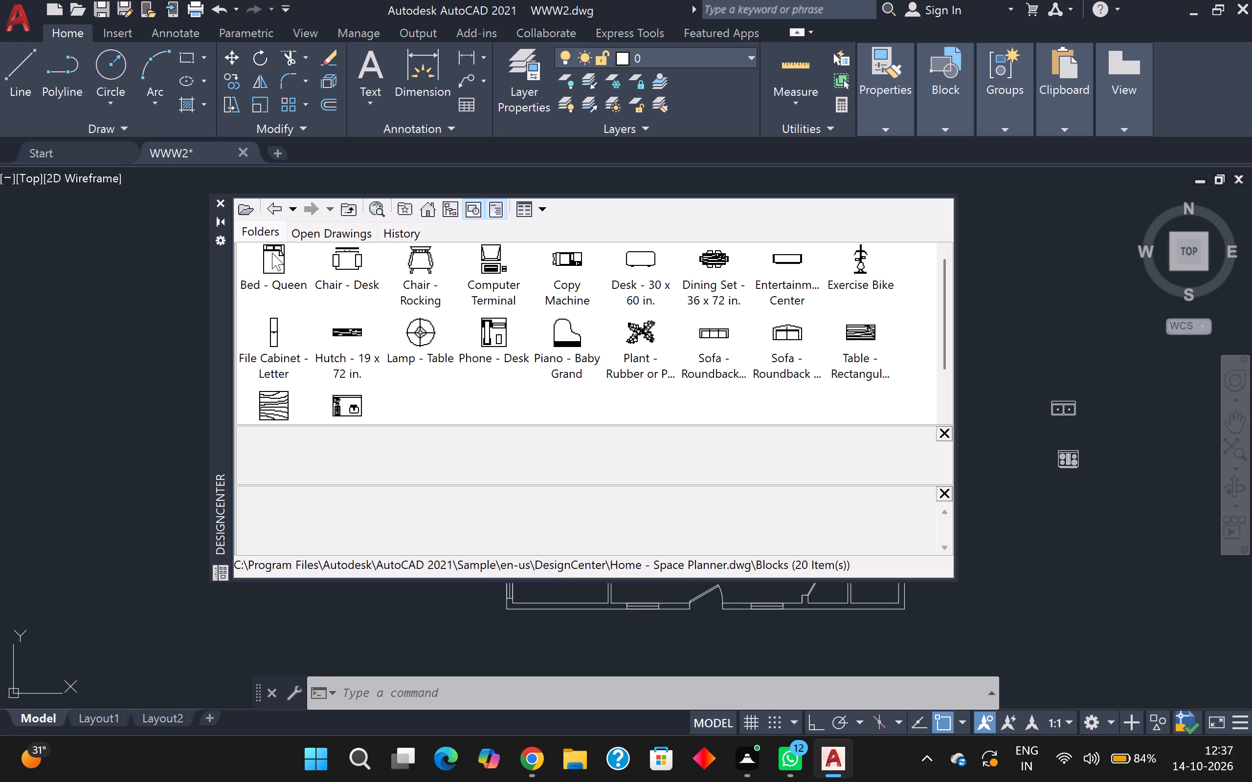
# Insert the Bed - Queen and rectangular woodgrain table blocks in the empty space east of the floor plan.
pyautogui.moveTo(276, 259); pyautogui.dragTo(917, 330)
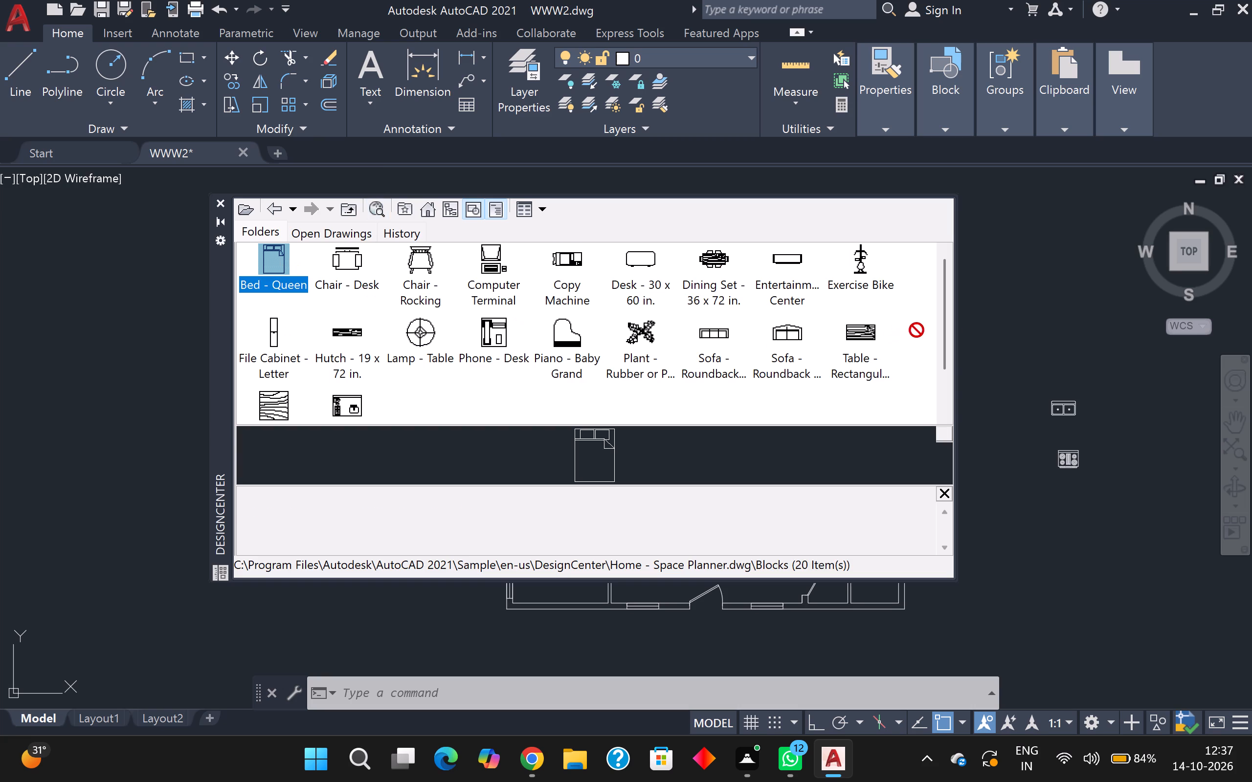
pyautogui.moveTo(917, 330); pyautogui.dragTo(1033, 300)
pyautogui.moveTo(868, 323); pyautogui.dragTo(1055, 389)
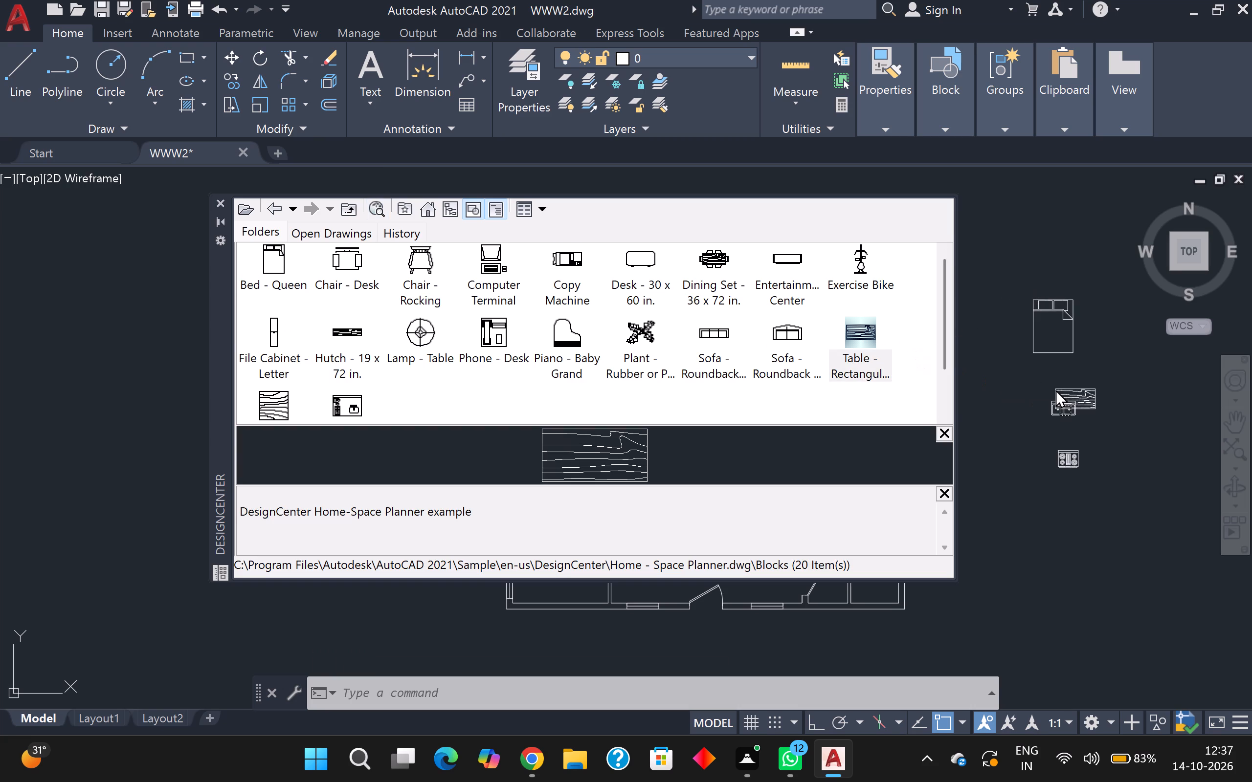
pyautogui.moveTo(1055, 389); pyautogui.dragTo(1093, 374)
# Insert the three-seat and two-seat Sofa - Roundback blocks among the loose furniture east of the plan.
pyautogui.moveTo(723, 329); pyautogui.dragTo(914, 426)
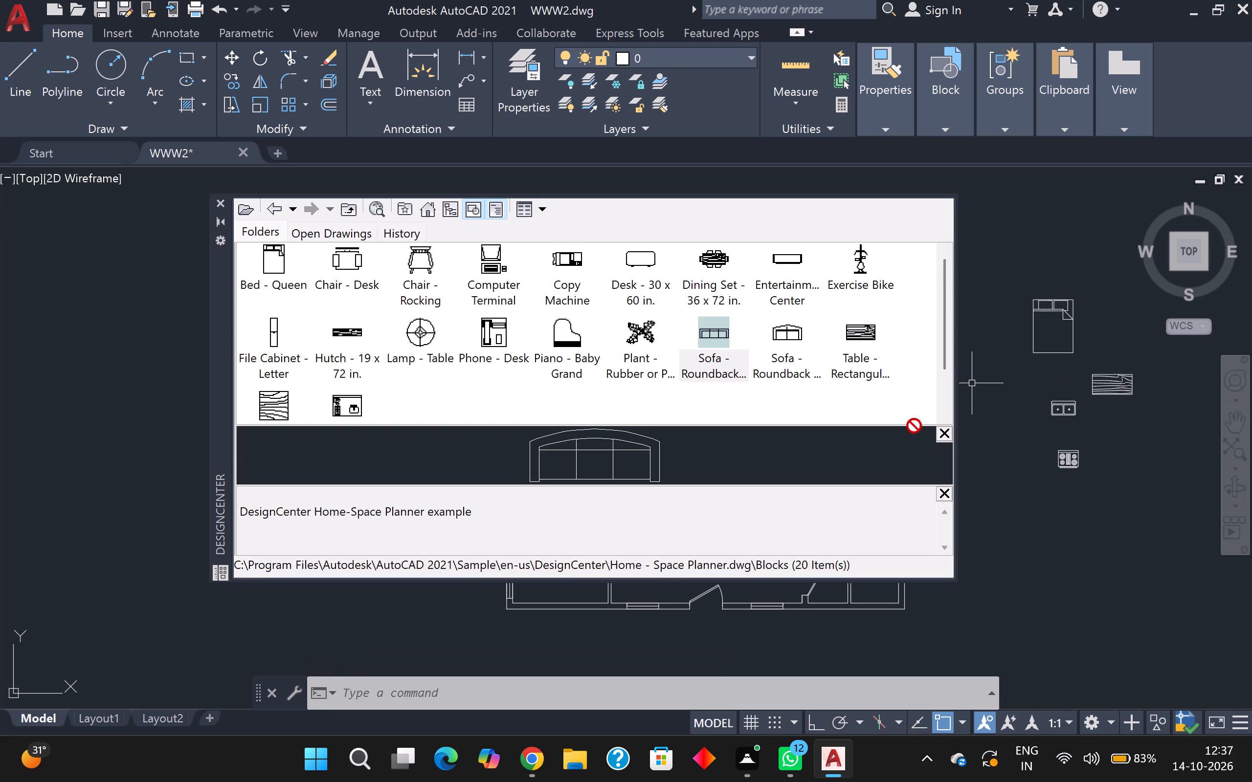
pyautogui.moveTo(914, 426); pyautogui.dragTo(1066, 483)
pyautogui.moveTo(782, 322); pyautogui.dragTo(1006, 379)
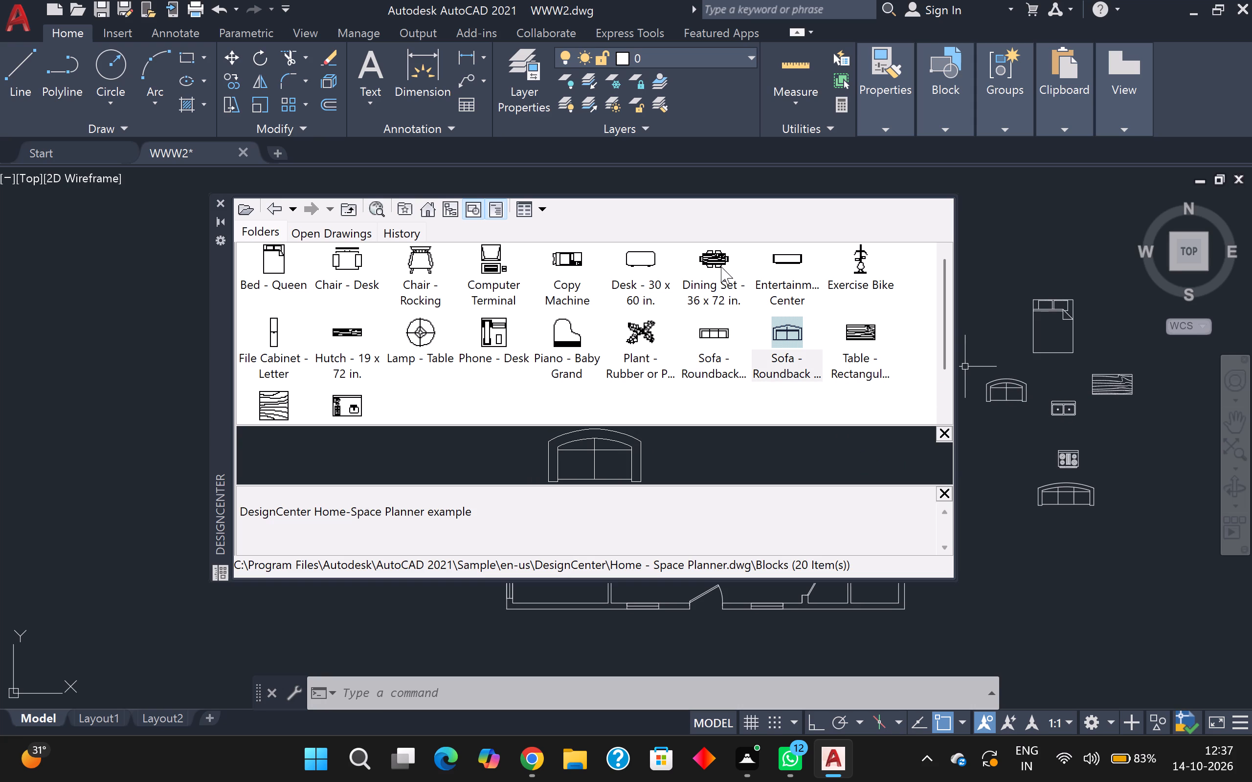
# Insert the Dining Set - 36 x 72 in., the 42 x 42 in. square woodgrain table and the plant block east of the plan.
pyautogui.moveTo(714, 258); pyautogui.dragTo(1033, 249)
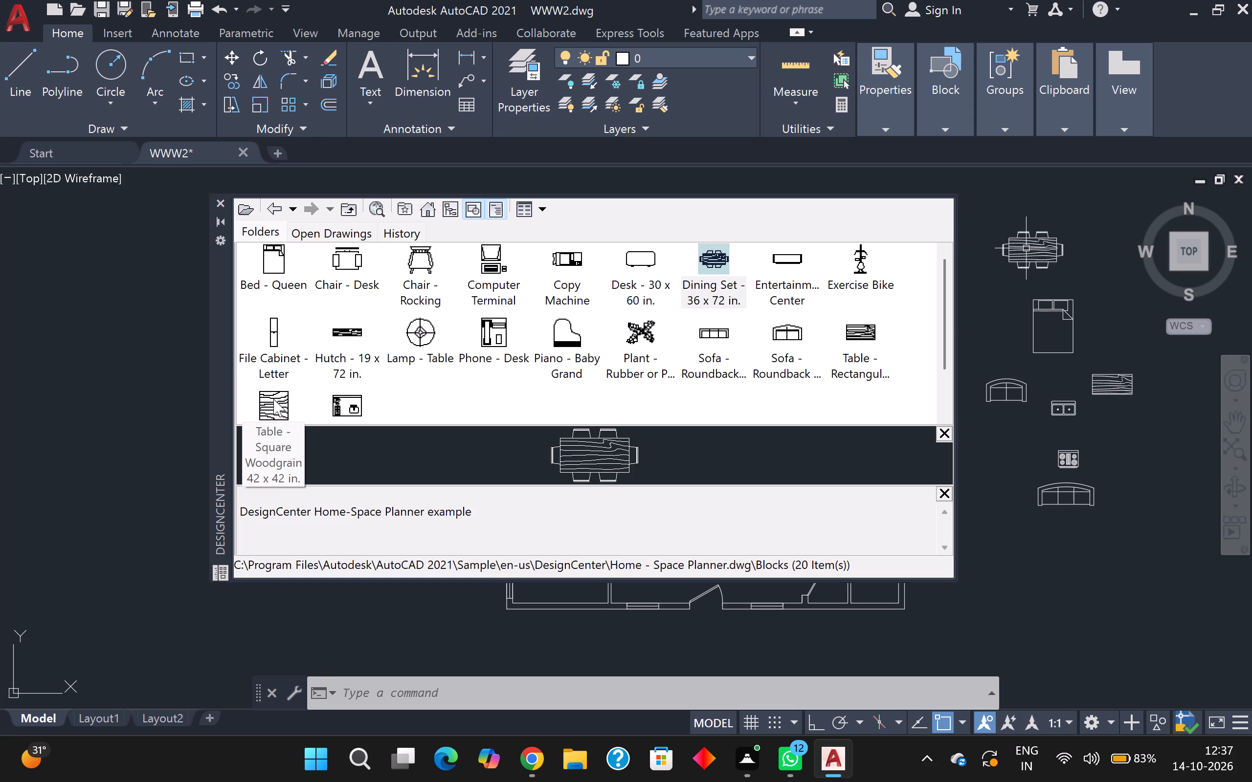
pyautogui.moveTo(278, 399); pyautogui.dragTo(1005, 434)
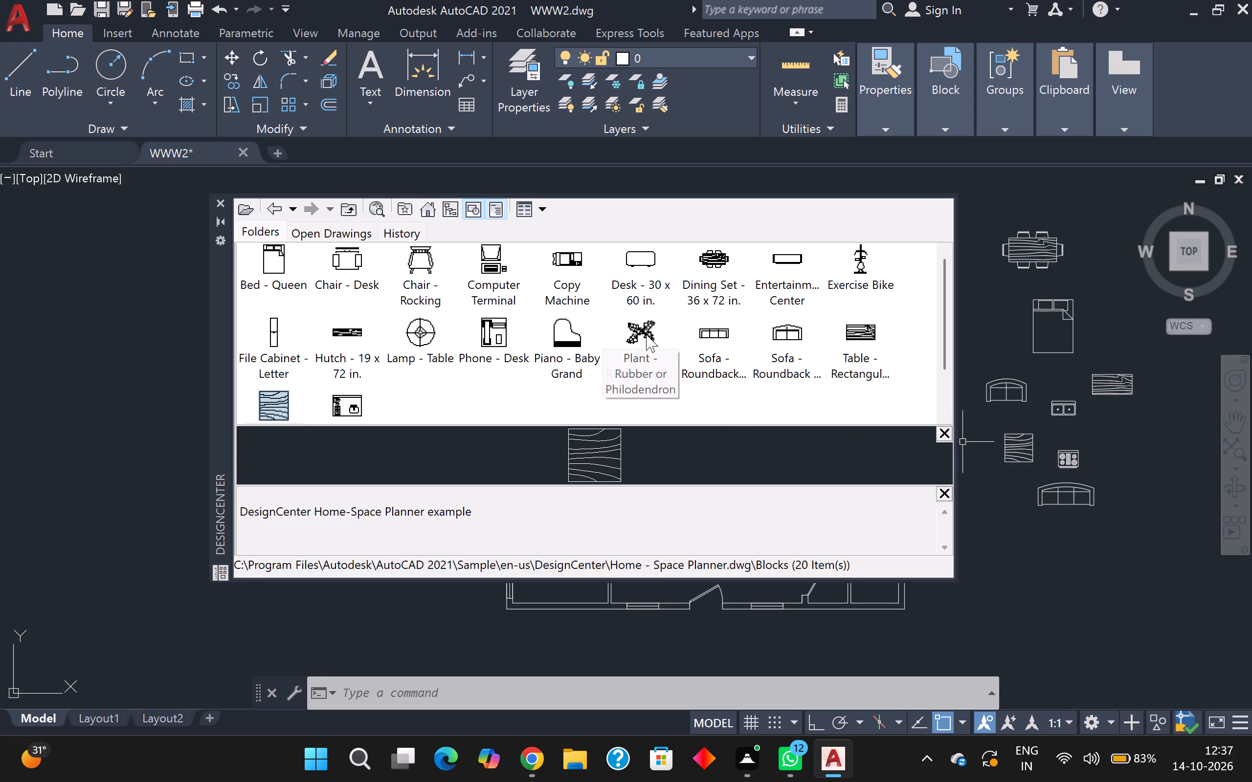
pyautogui.moveTo(645, 333); pyautogui.dragTo(1051, 549)
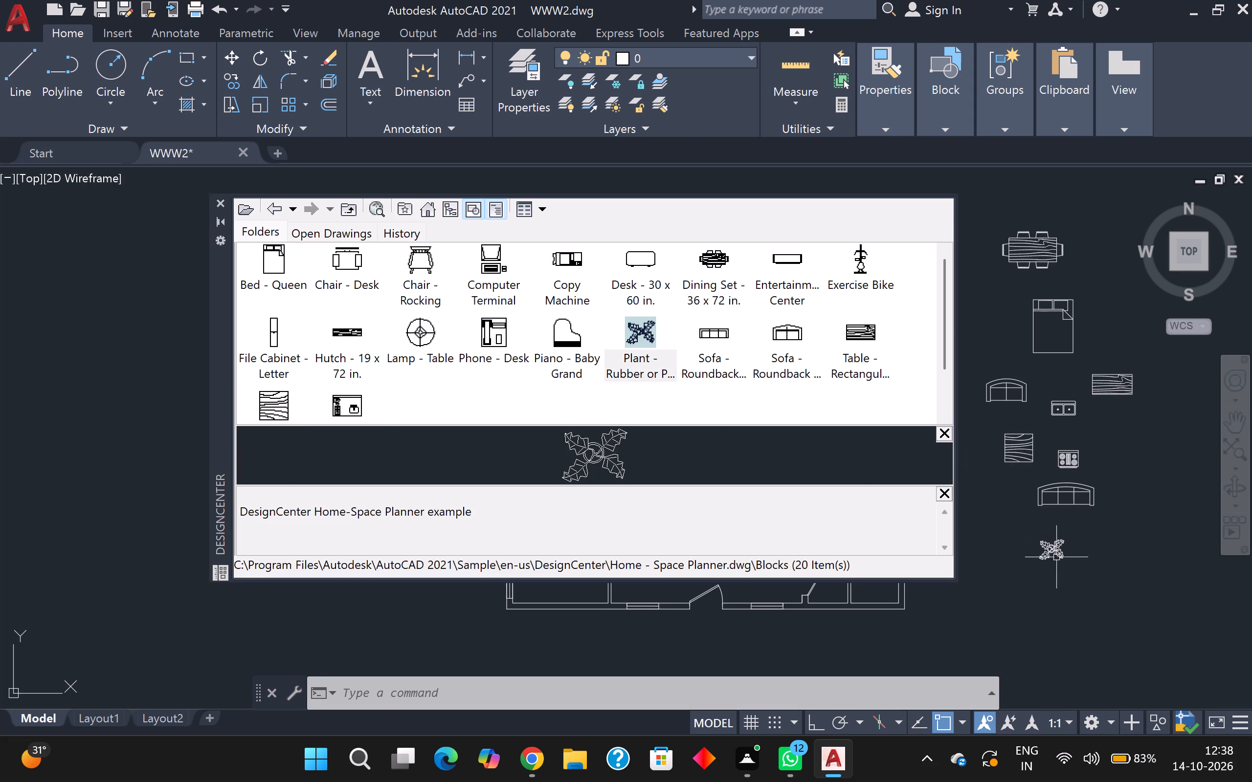
pyautogui.scroll(1, 697, 385)
pyautogui.scroll(-1, 701, 389)
pyautogui.scroll(1, 696, 382)
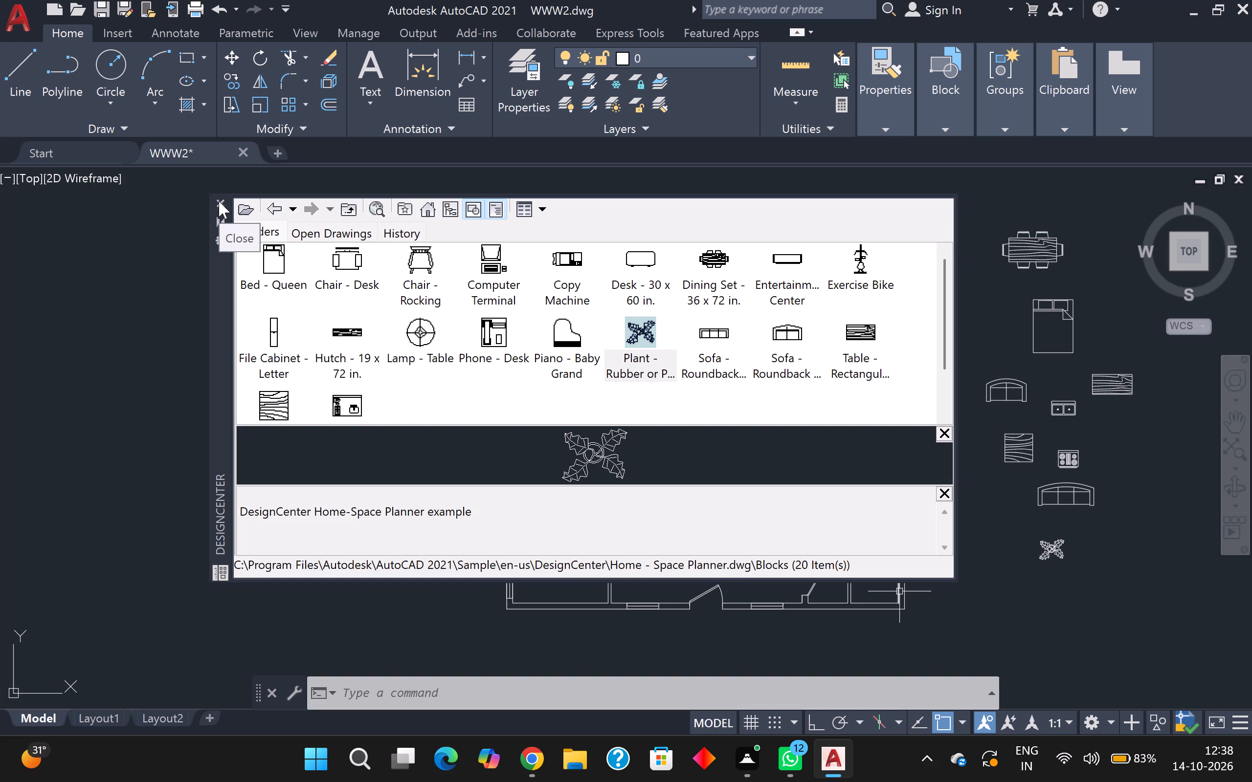
# Insert the Toilet - top and Bath Tub - 26 x 60 in. blocks from House Designer.dwg east of the plan, and close DesignCenter.
pyautogui.click(273, 203)
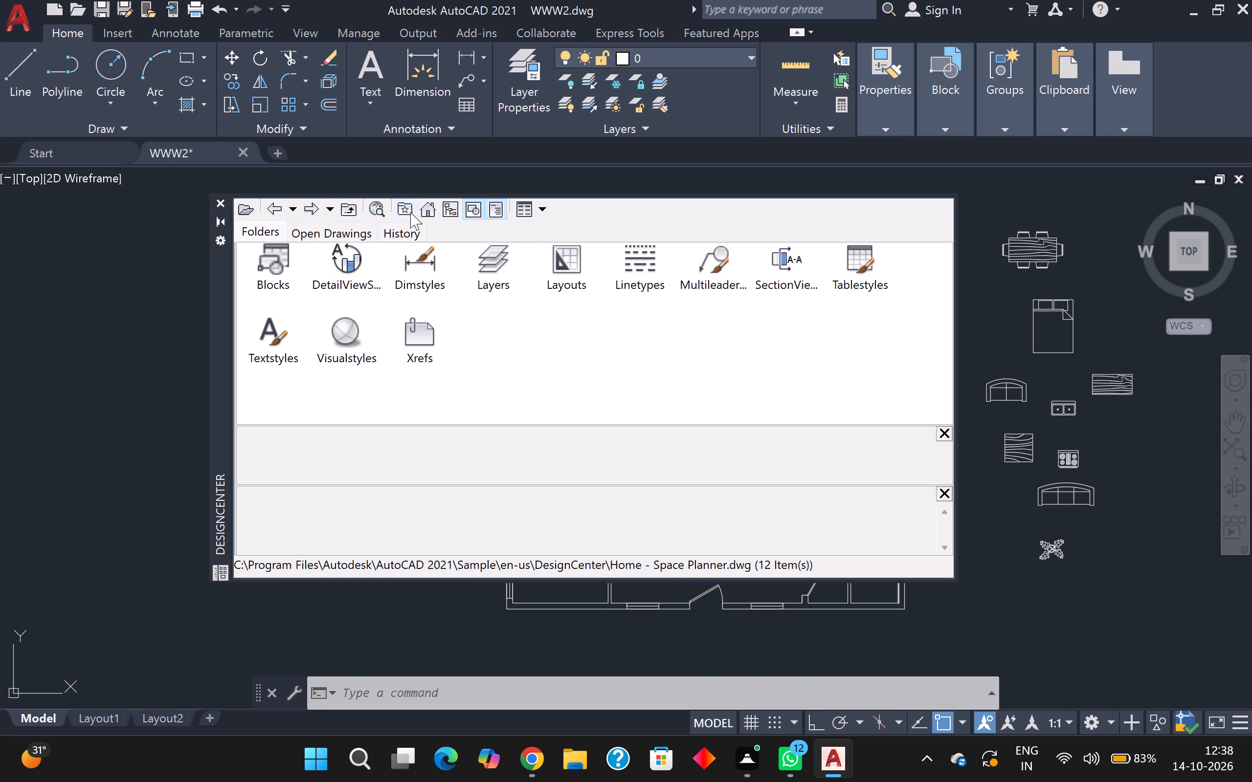
pyautogui.click(280, 202)
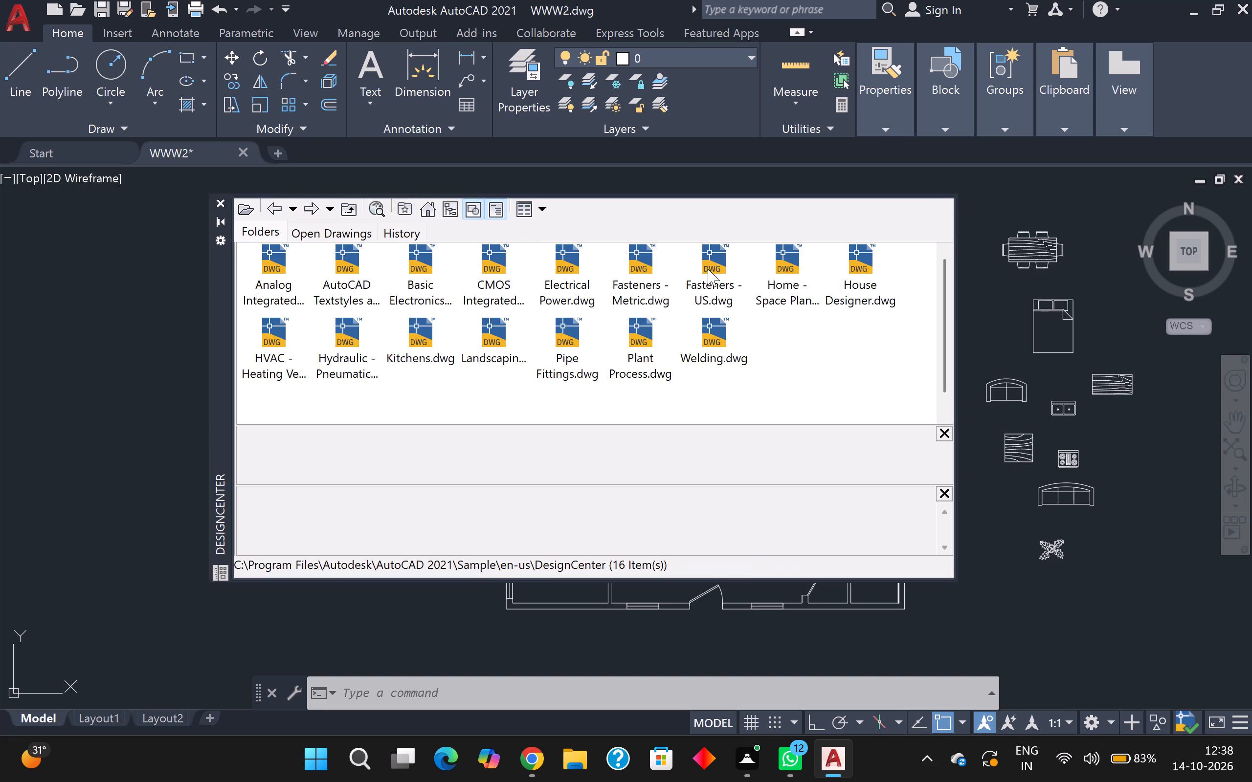
pyautogui.doubleClick(866, 266)
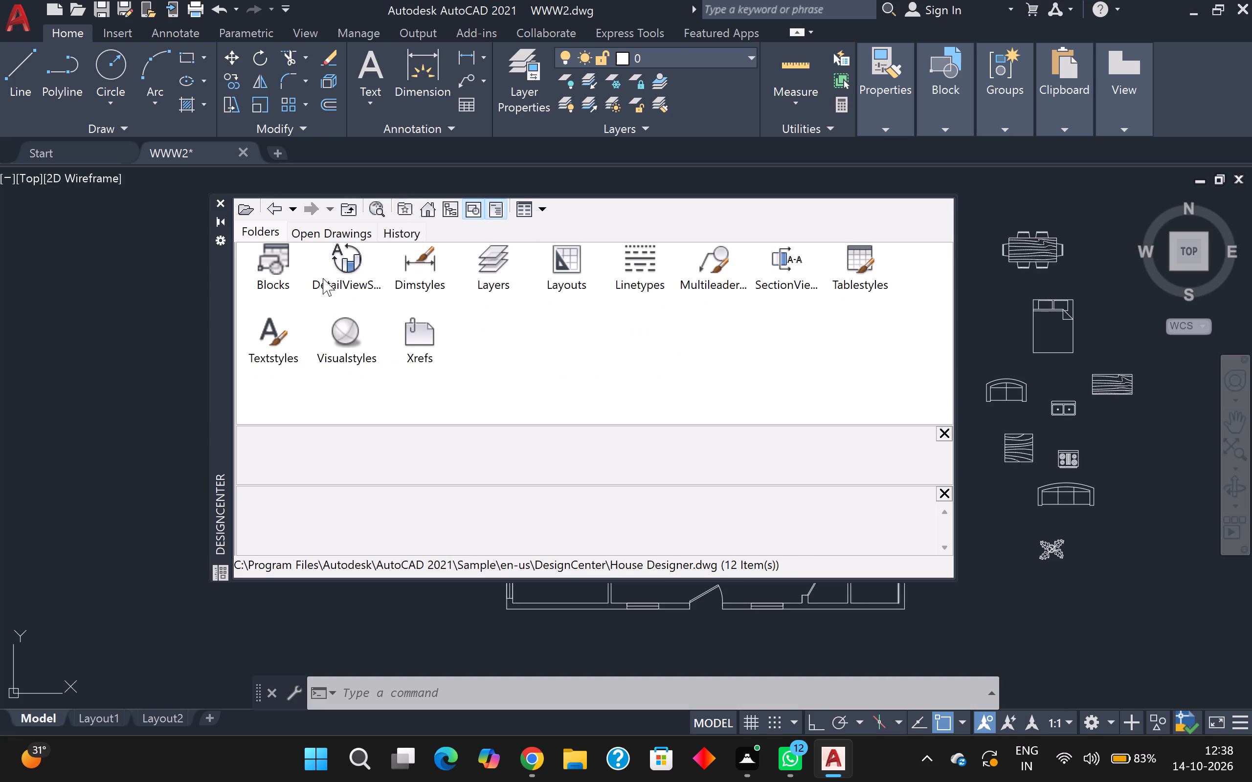
pyautogui.doubleClick(282, 266)
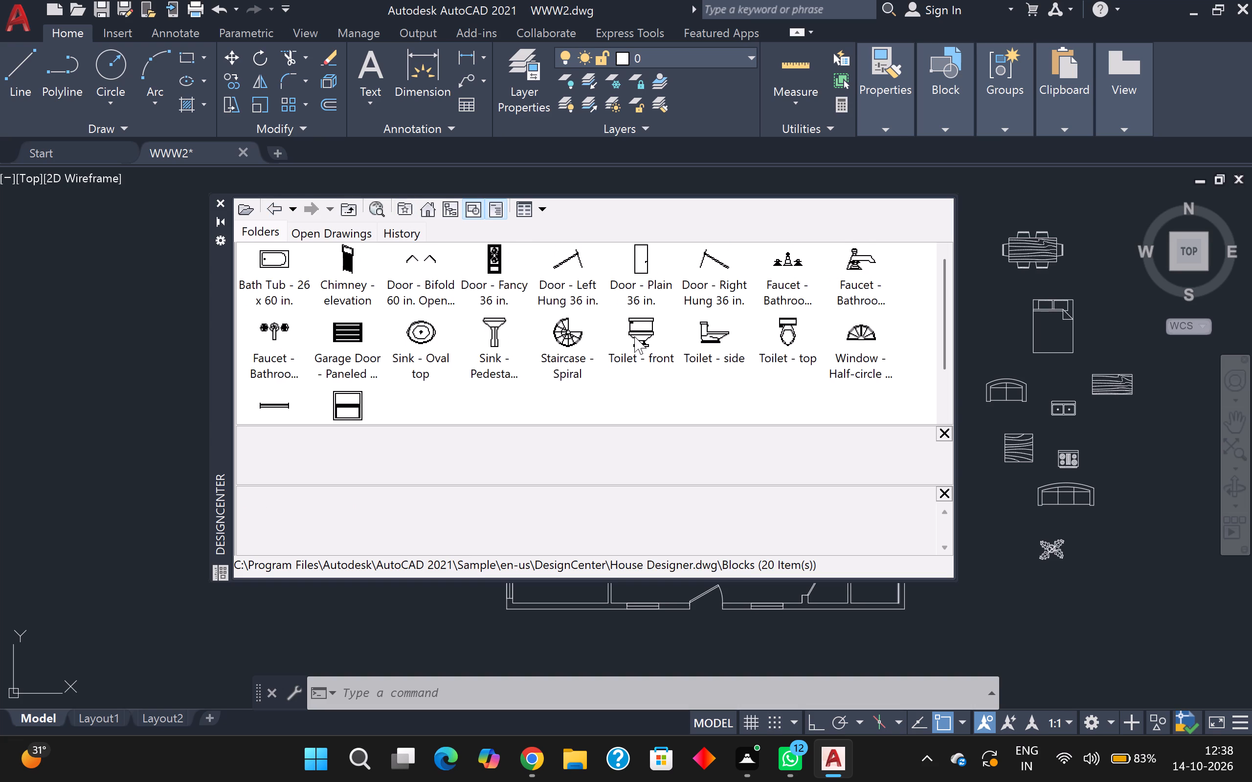
pyautogui.moveTo(781, 336); pyautogui.dragTo(1013, 512)
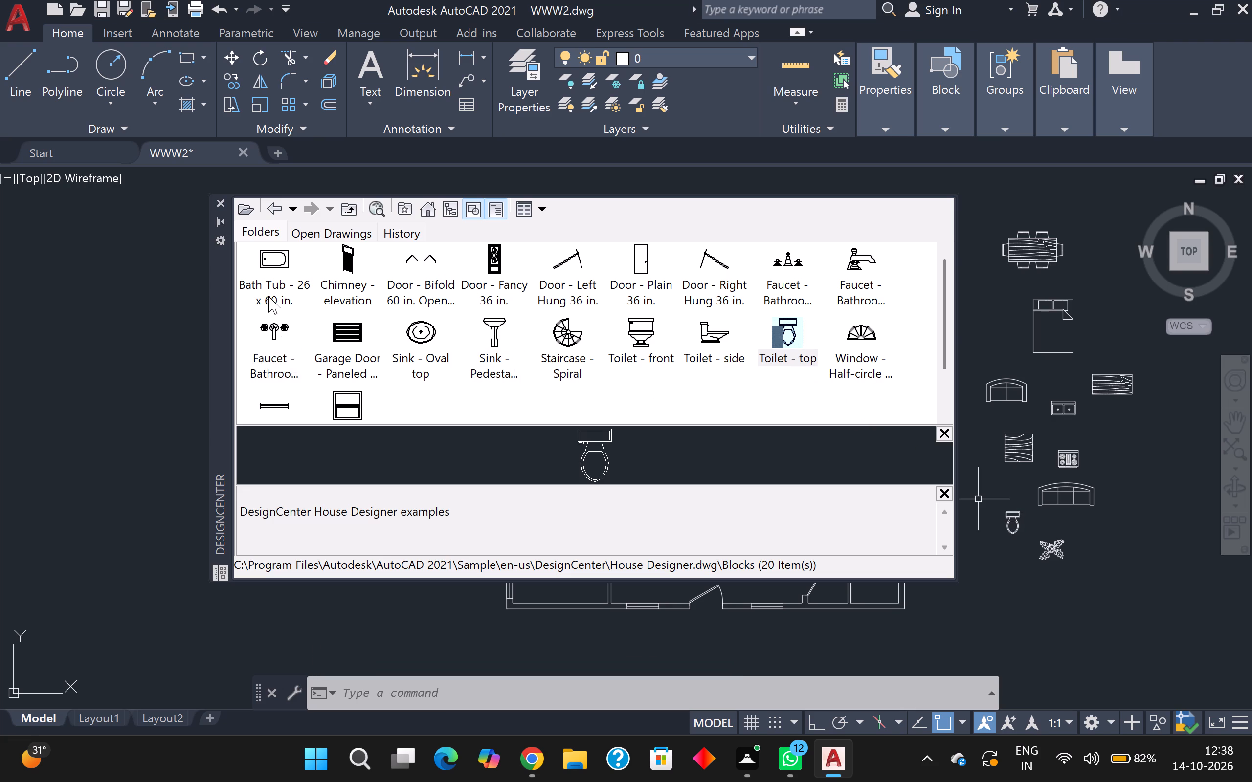
pyautogui.moveTo(280, 257); pyautogui.dragTo(1089, 526)
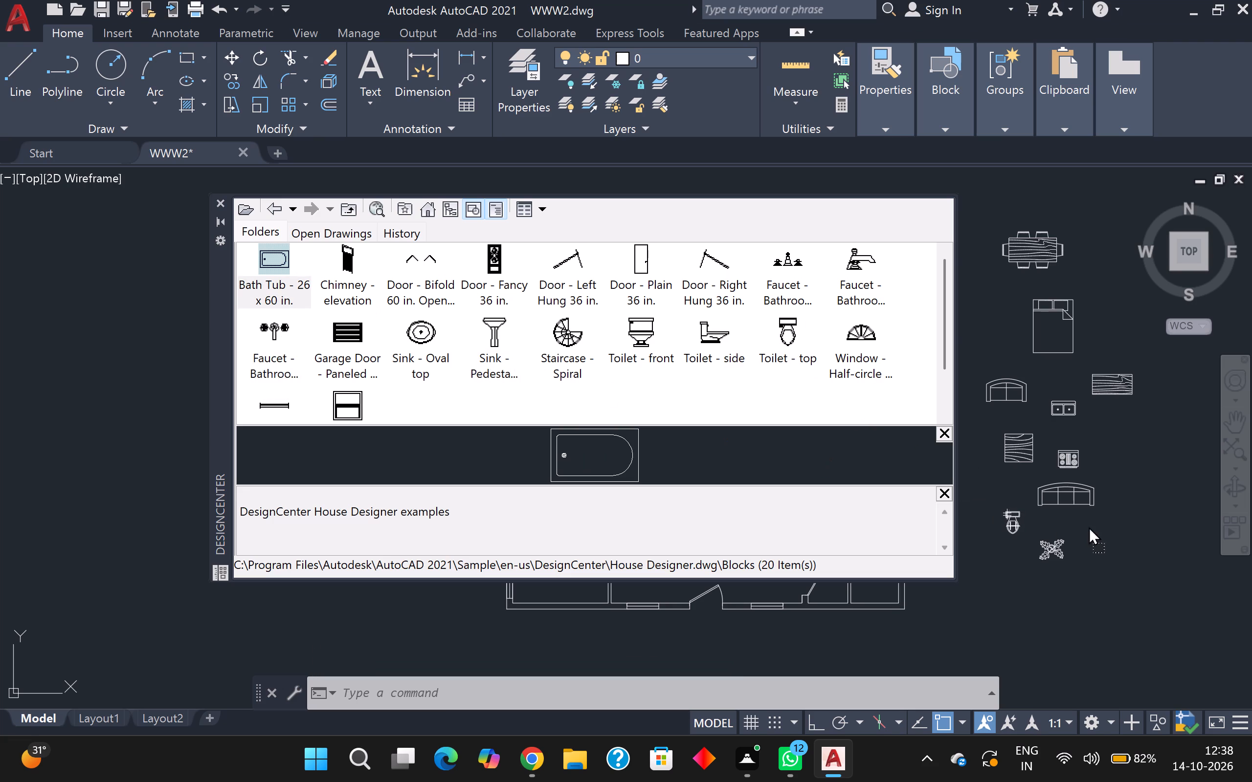
pyautogui.moveTo(1089, 526); pyautogui.dragTo(1101, 521)
pyautogui.press('Escape')
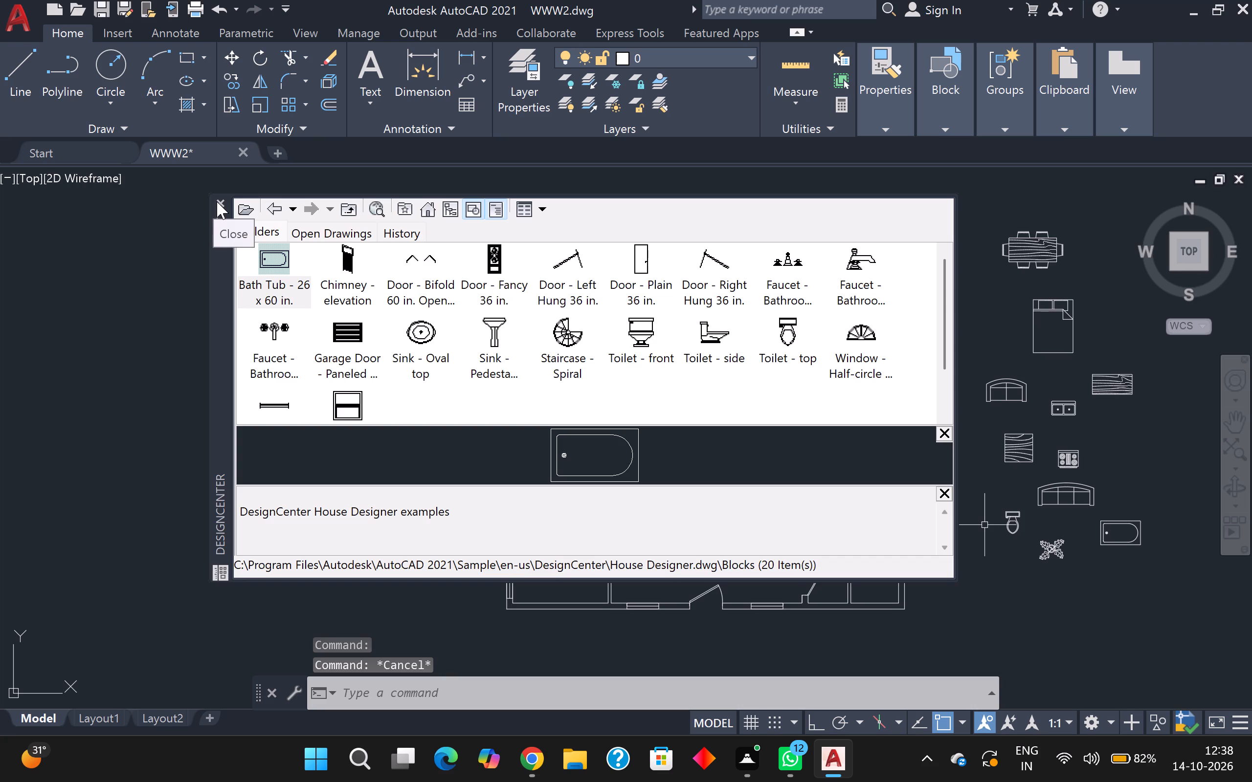
pyautogui.click(217, 201)
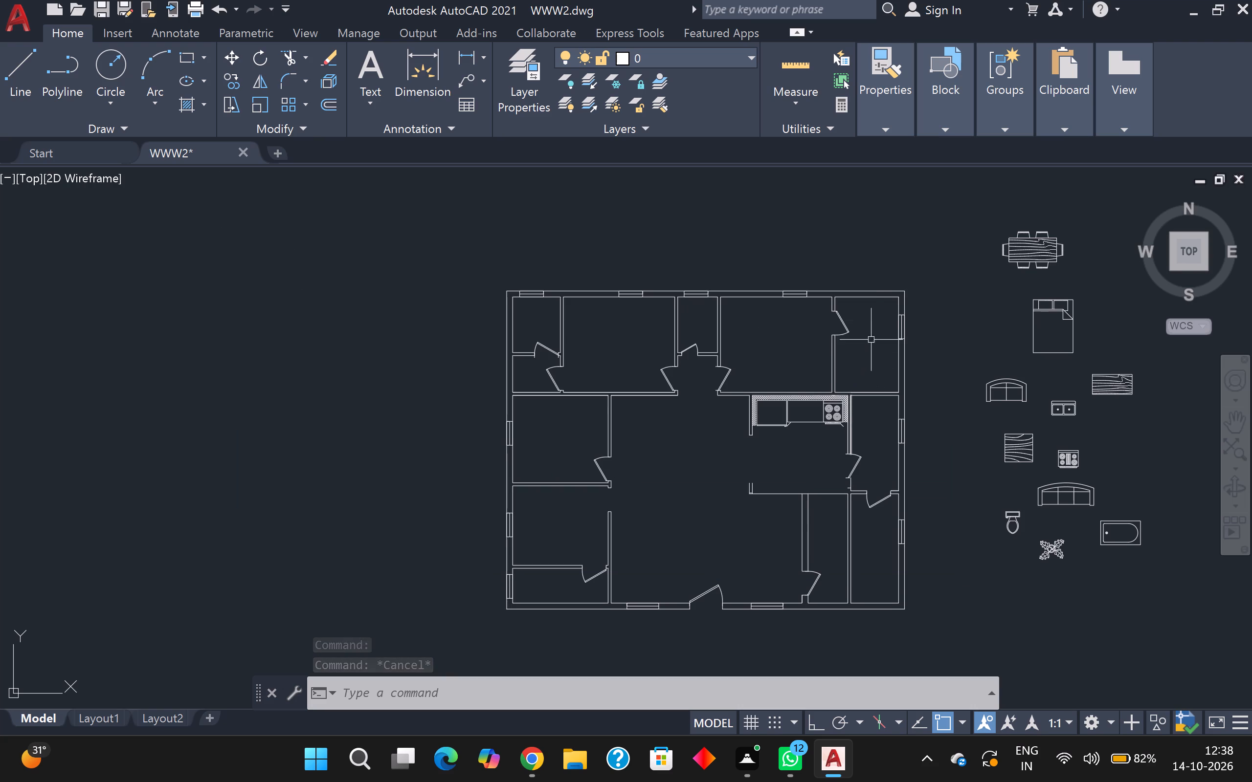
# Move the queen bed into the second room from the west along the plan's north side, with its headboard near the north wall.
pyautogui.moveTo(886, 254); pyautogui.dragTo(718, 262, button='middle')
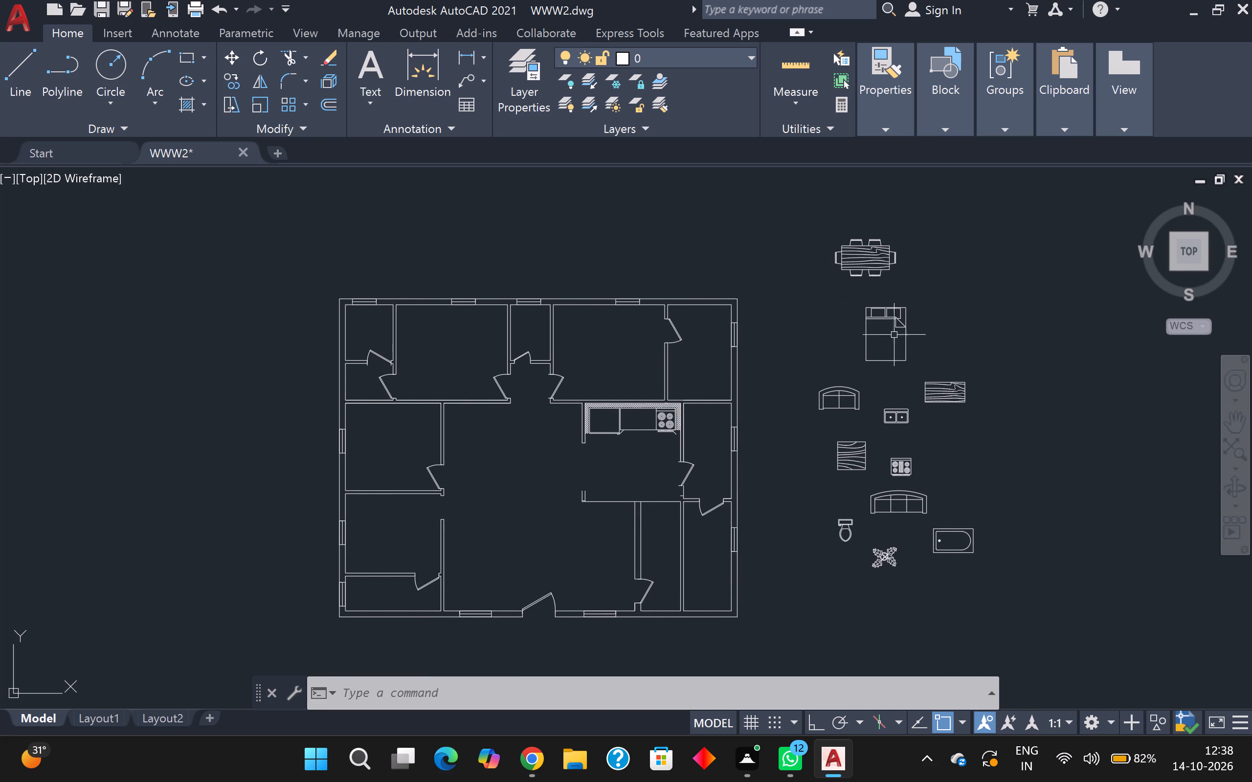
pyautogui.moveTo(825, 298); pyautogui.dragTo(833, 300)
pyautogui.click(972, 370)
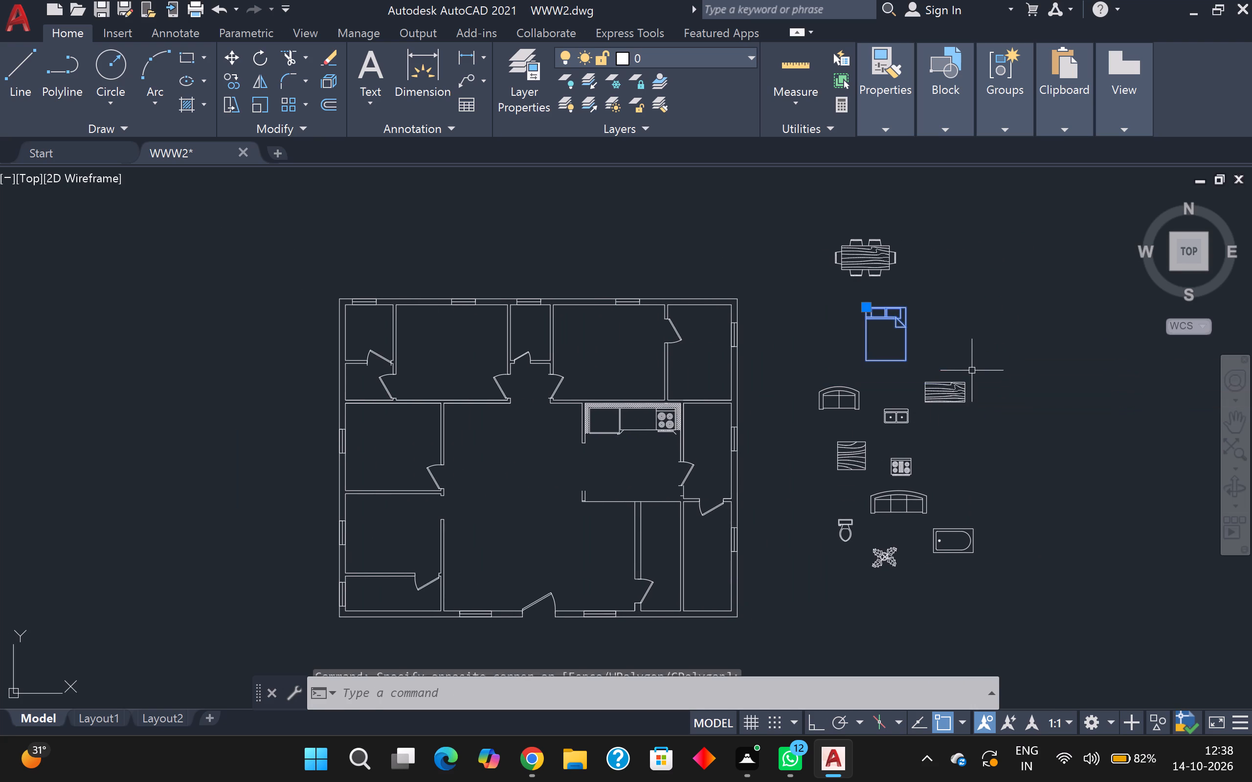
pyautogui.press('m')
pyautogui.press('Return')
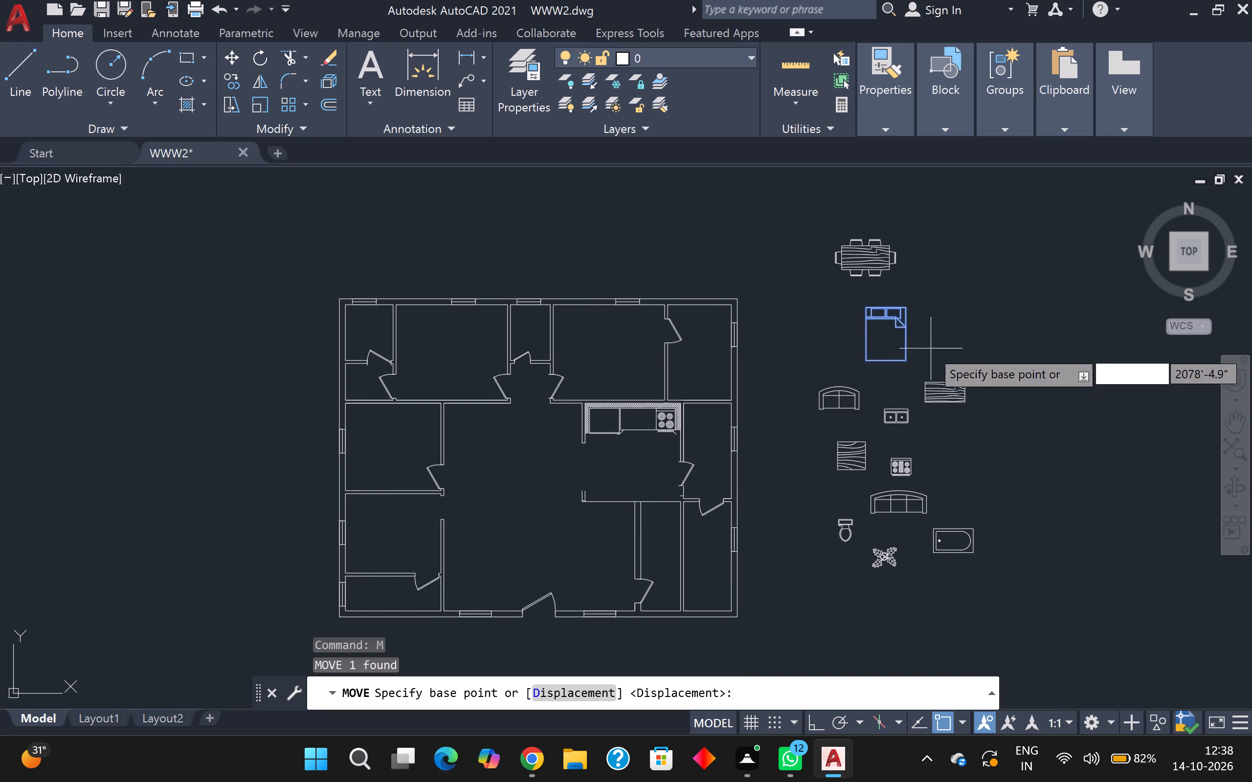
pyautogui.click(910, 345)
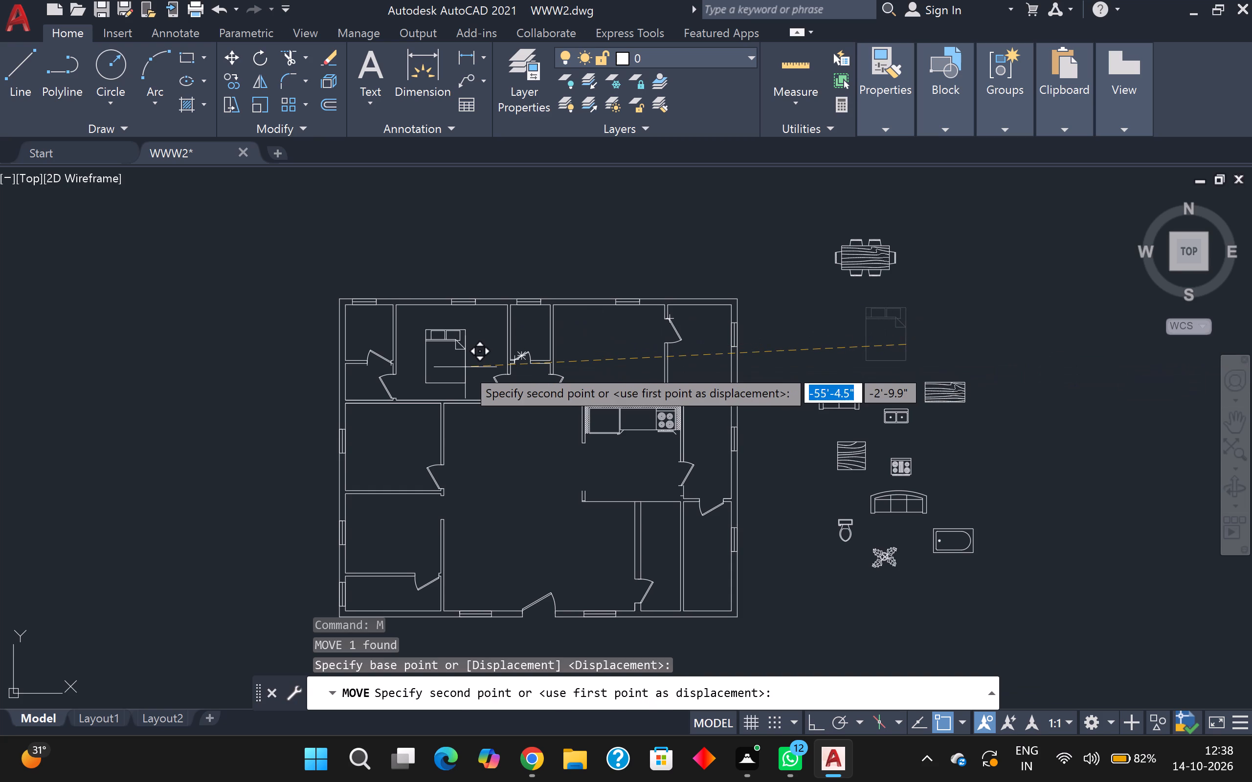
pyautogui.scroll(1, 465, 367)
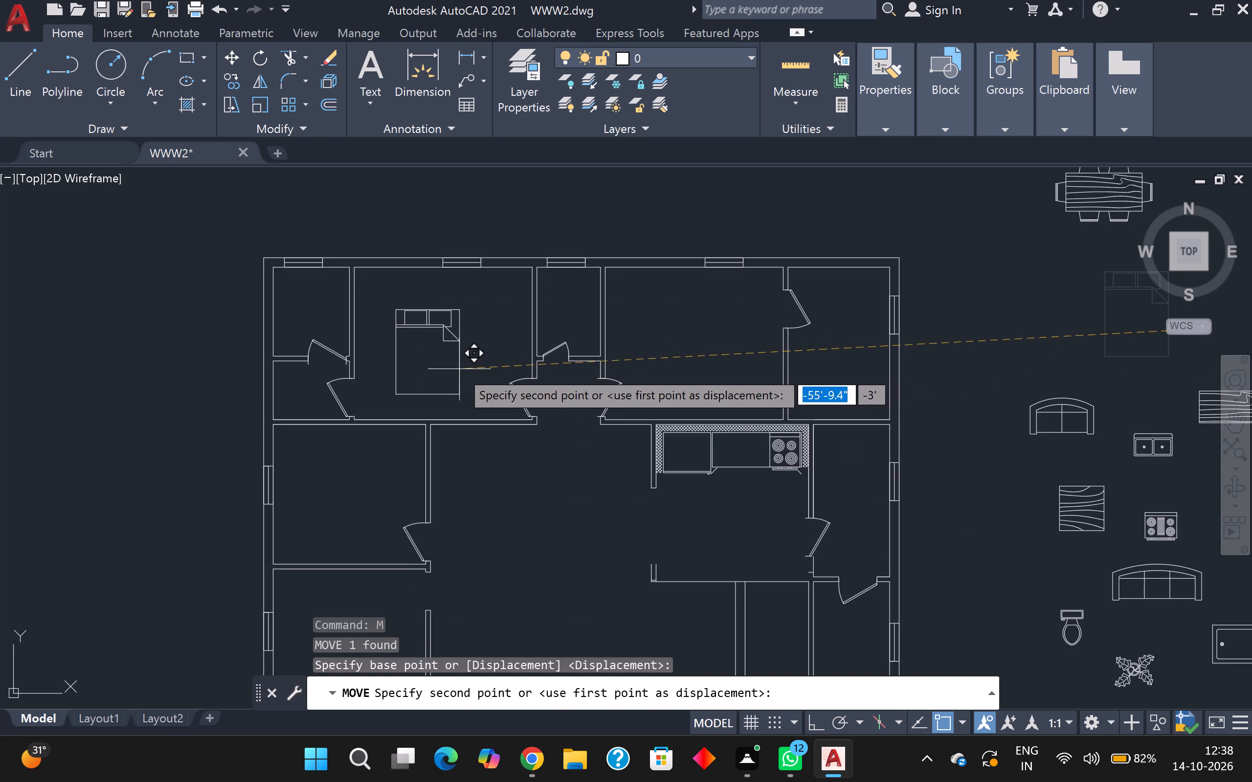
pyautogui.scroll(2, 459, 369)
pyautogui.scroll(-1, 513, 350)
pyautogui.moveTo(505, 342); pyautogui.dragTo(524, 416, button='middle')
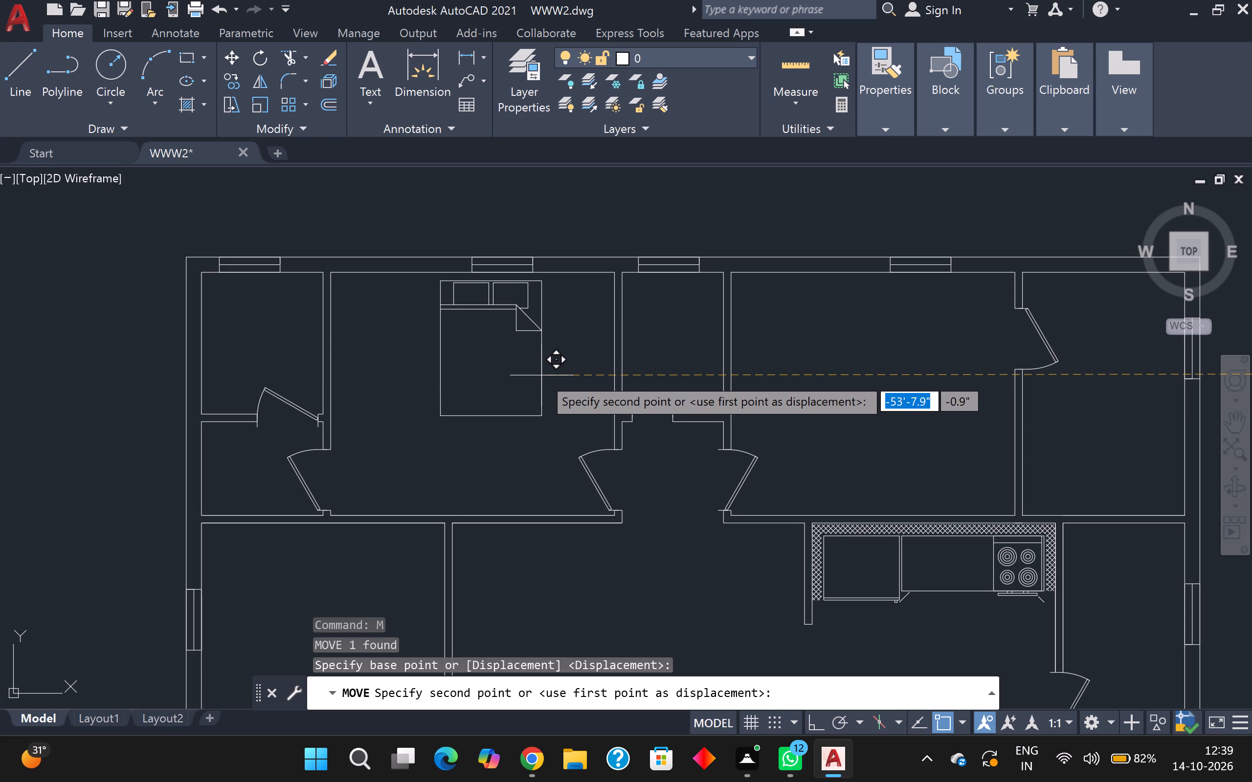
pyautogui.click(541, 375)
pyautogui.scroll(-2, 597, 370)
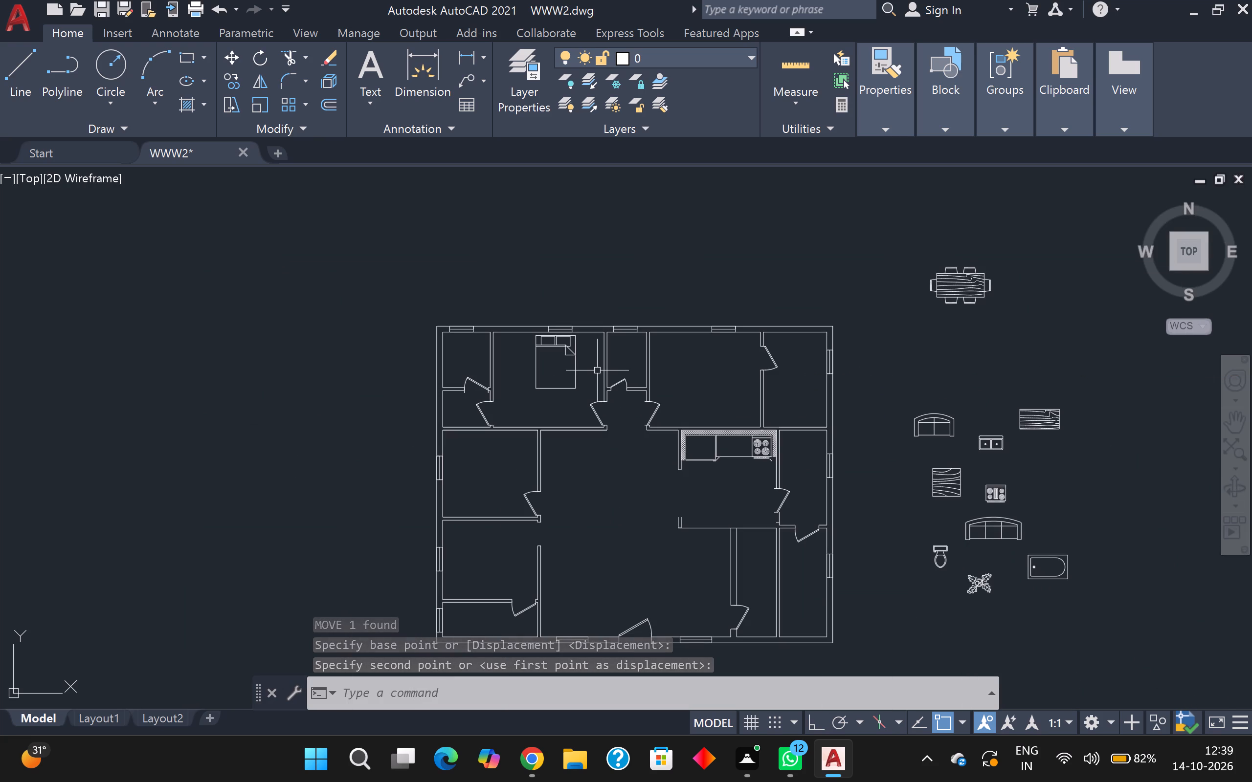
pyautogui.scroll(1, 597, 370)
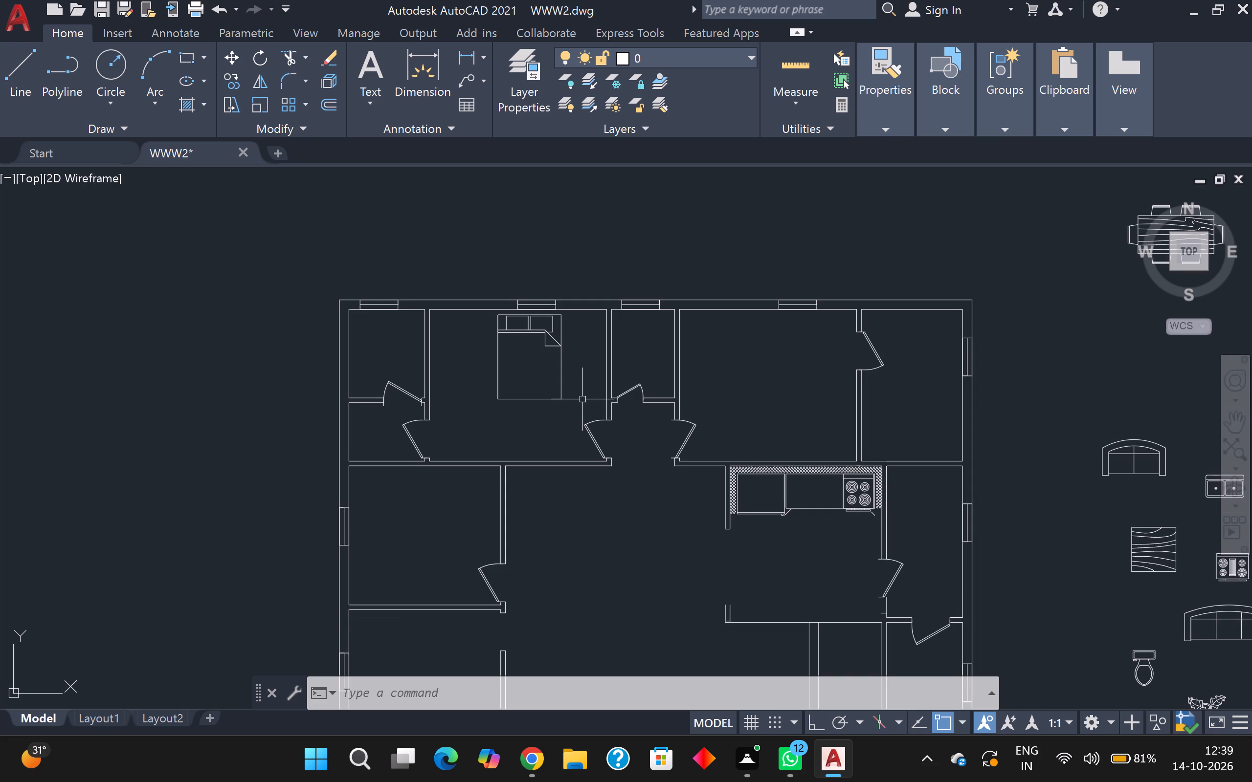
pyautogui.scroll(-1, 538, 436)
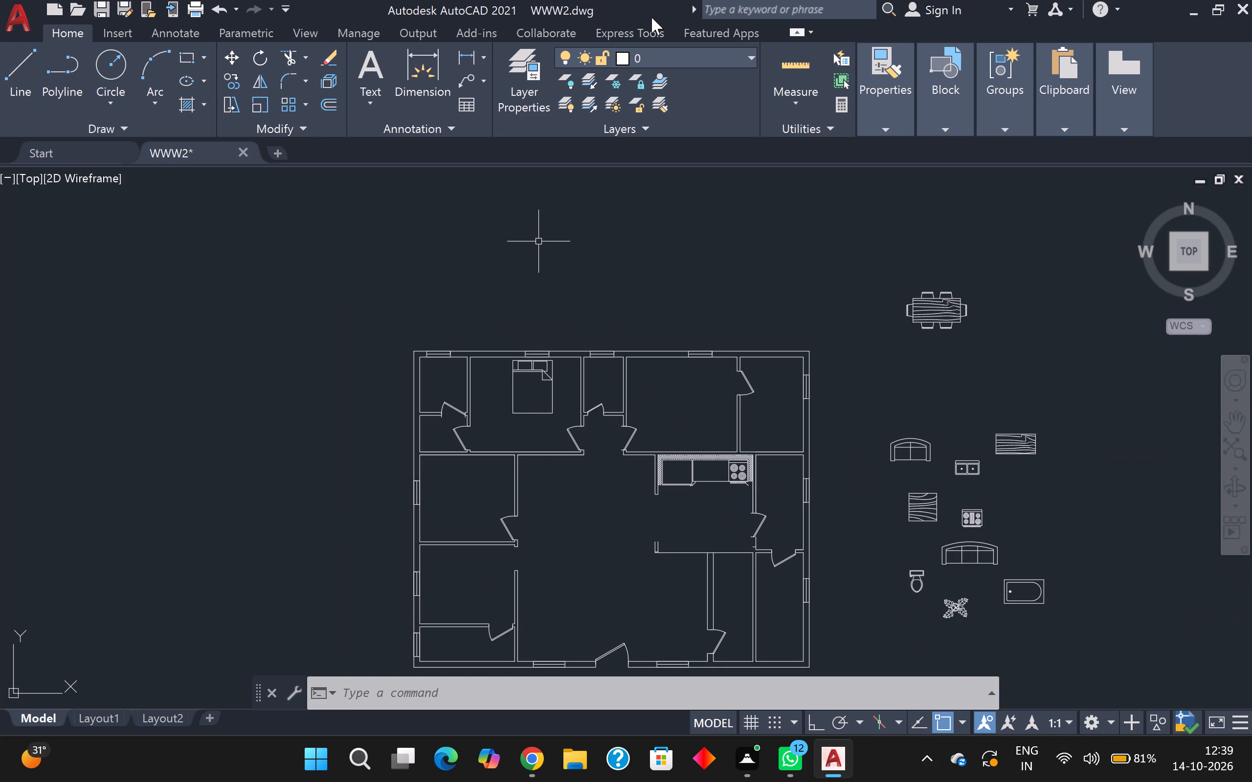
# Copy the queen bed about 19'-6" east into the other large north-side bedroom, headboard near the north wall.
pyautogui.scroll(-1, 572, 312)
pyautogui.scroll(2, 552, 379)
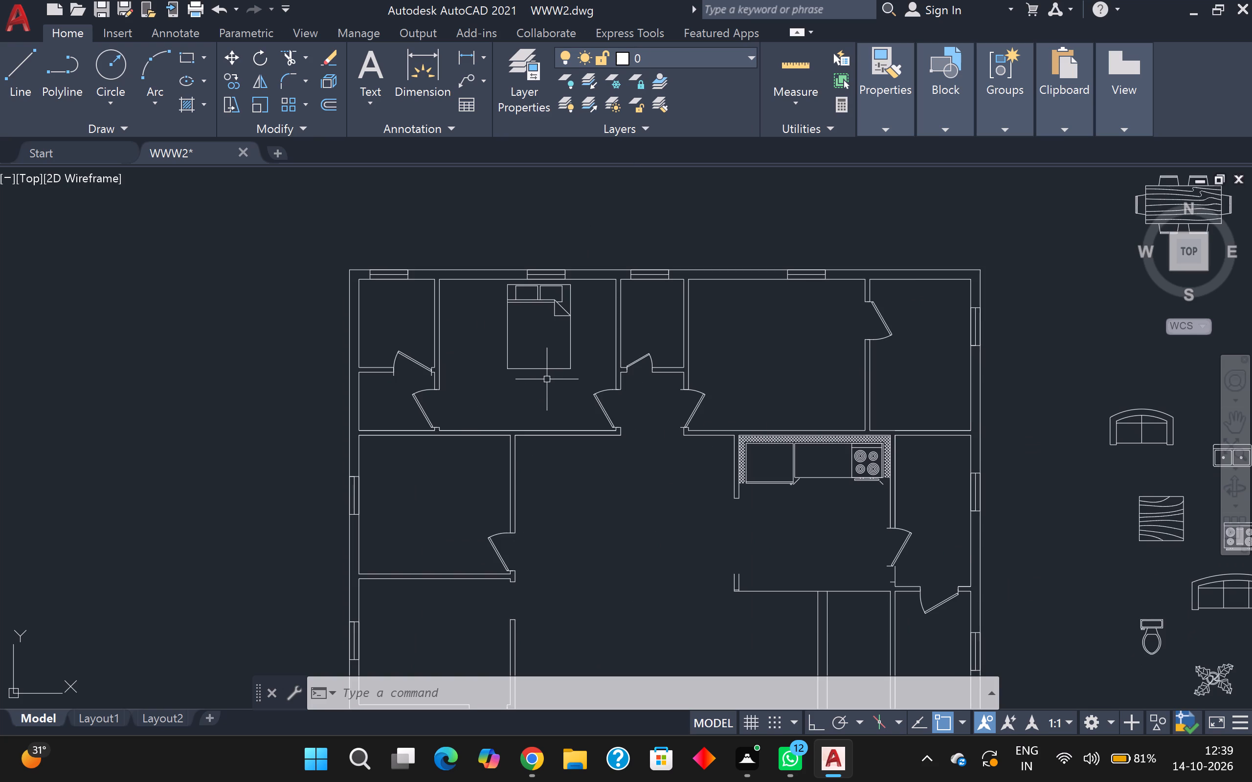
pyautogui.scroll(-1, 534, 379)
pyautogui.moveTo(512, 384); pyautogui.dragTo(471, 429, button='middle')
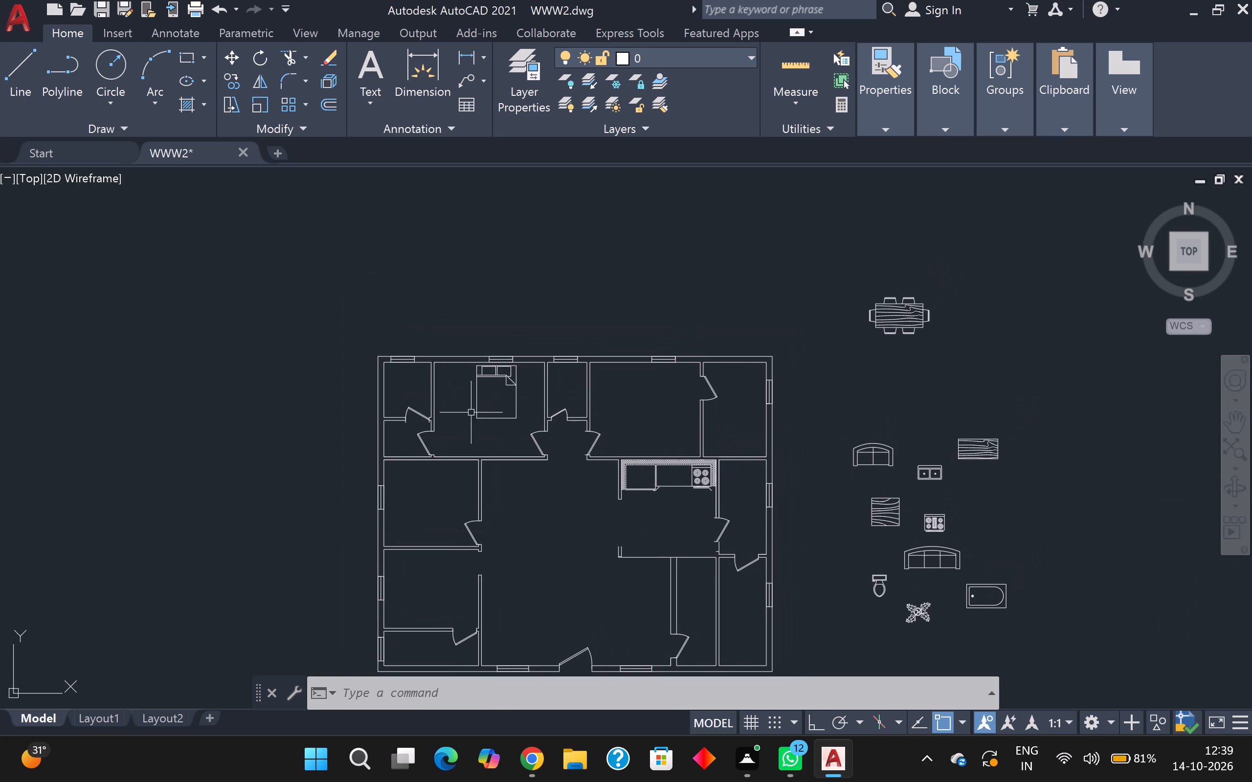
pyautogui.click(477, 385)
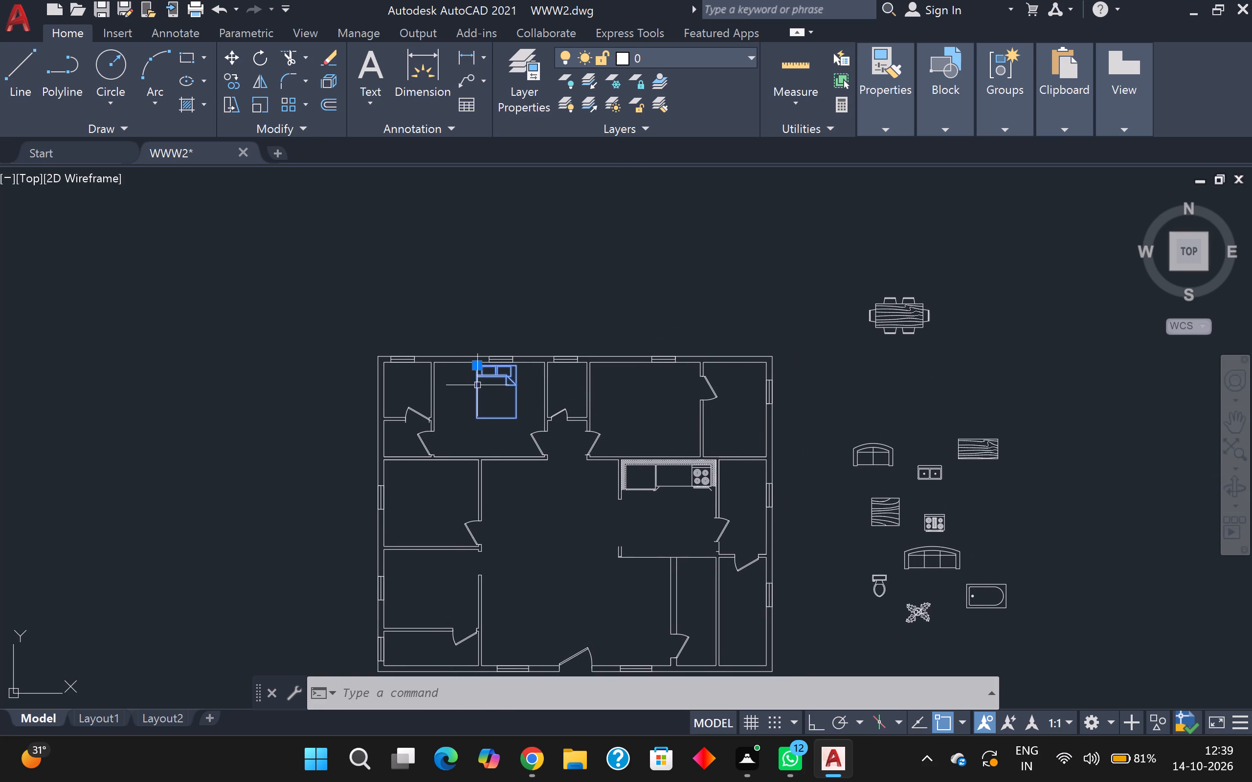
pyautogui.write('co')
pyautogui.press('Return')
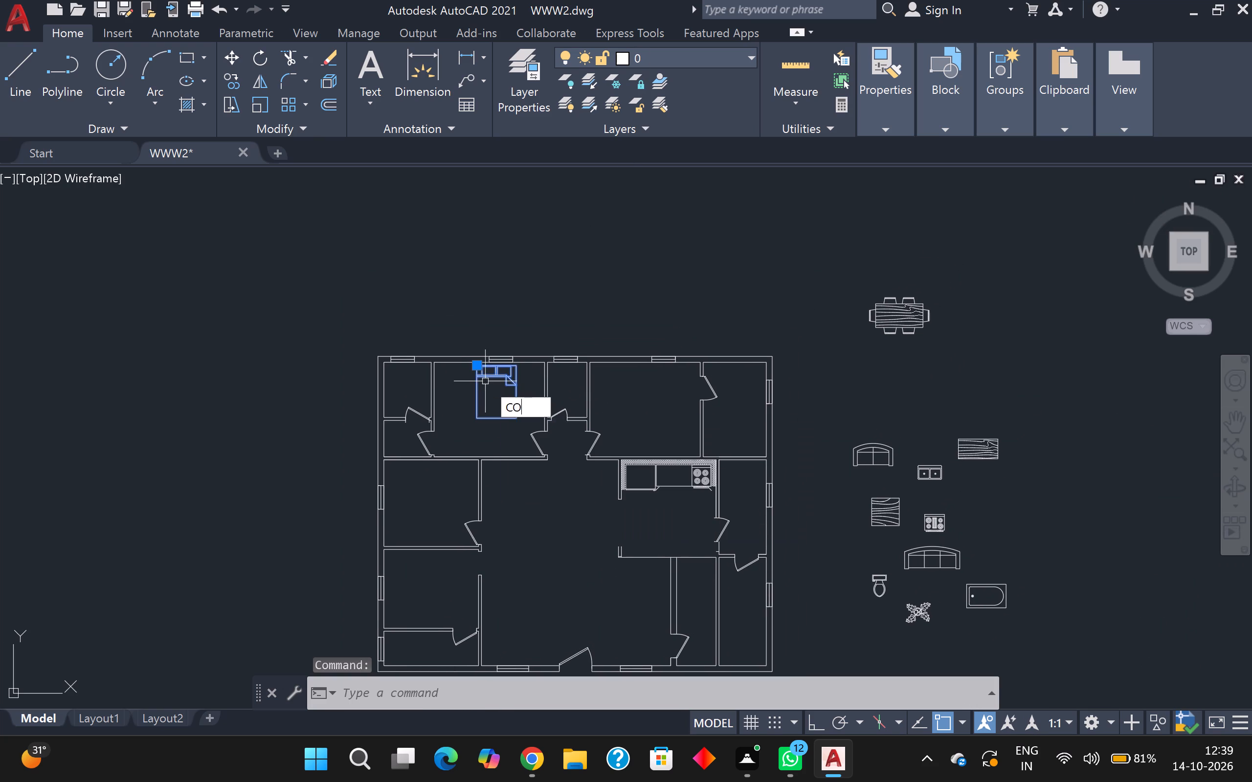
pyautogui.click(485, 381)
pyautogui.scroll(1, 643, 396)
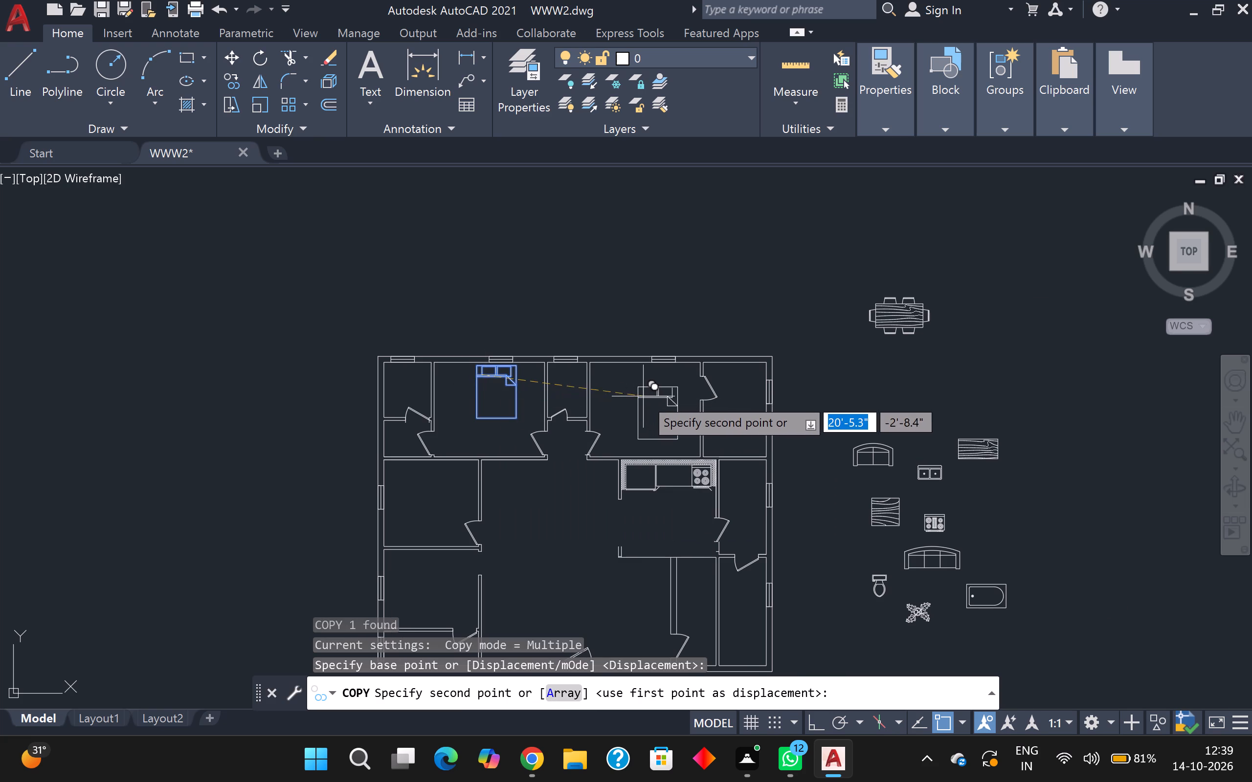
pyautogui.scroll(1, 639, 377)
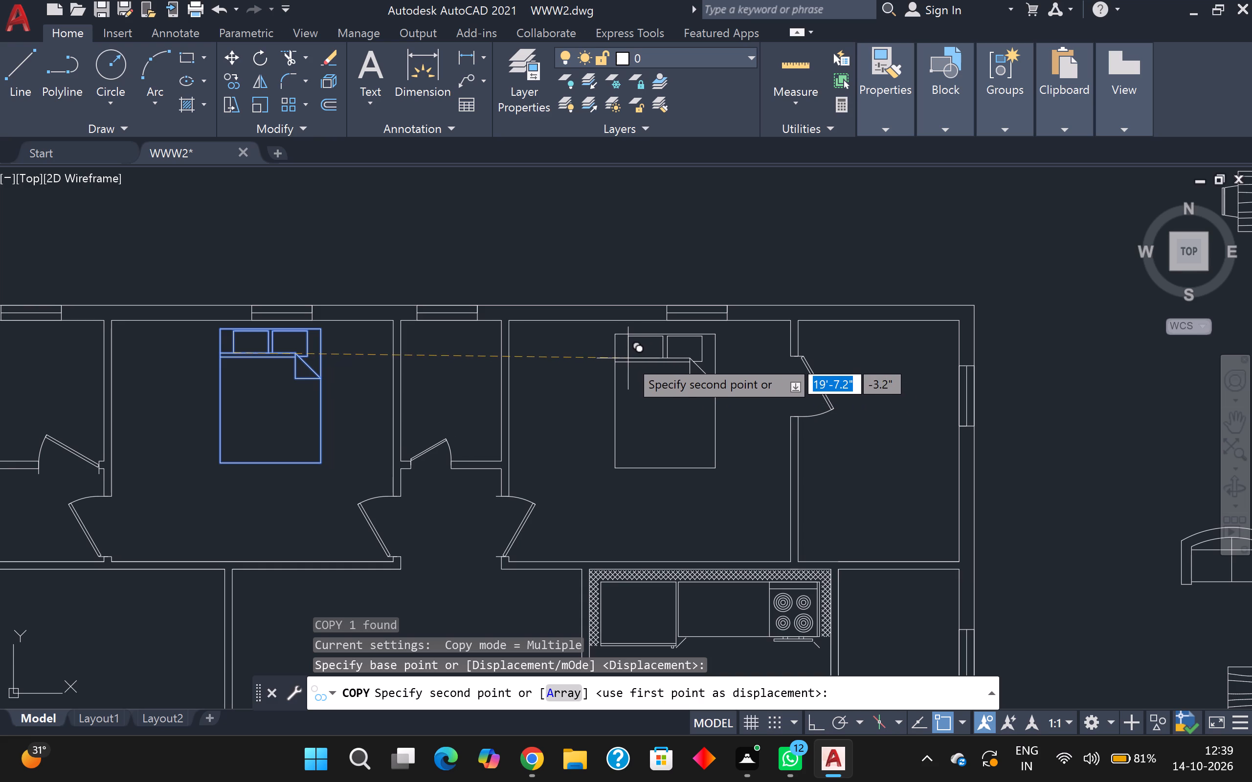
pyautogui.click(626, 356)
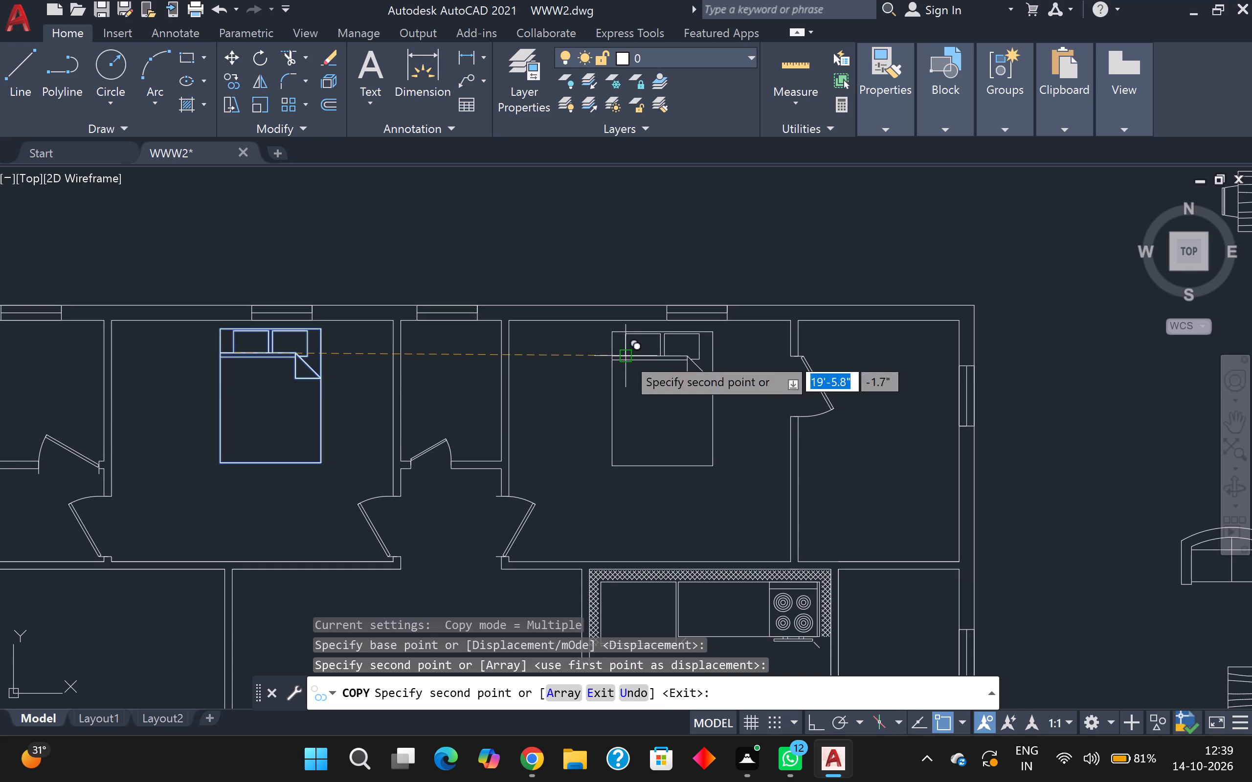
pyautogui.scroll(-1, 681, 399)
pyautogui.scroll(1, 673, 393)
pyautogui.press('Escape')
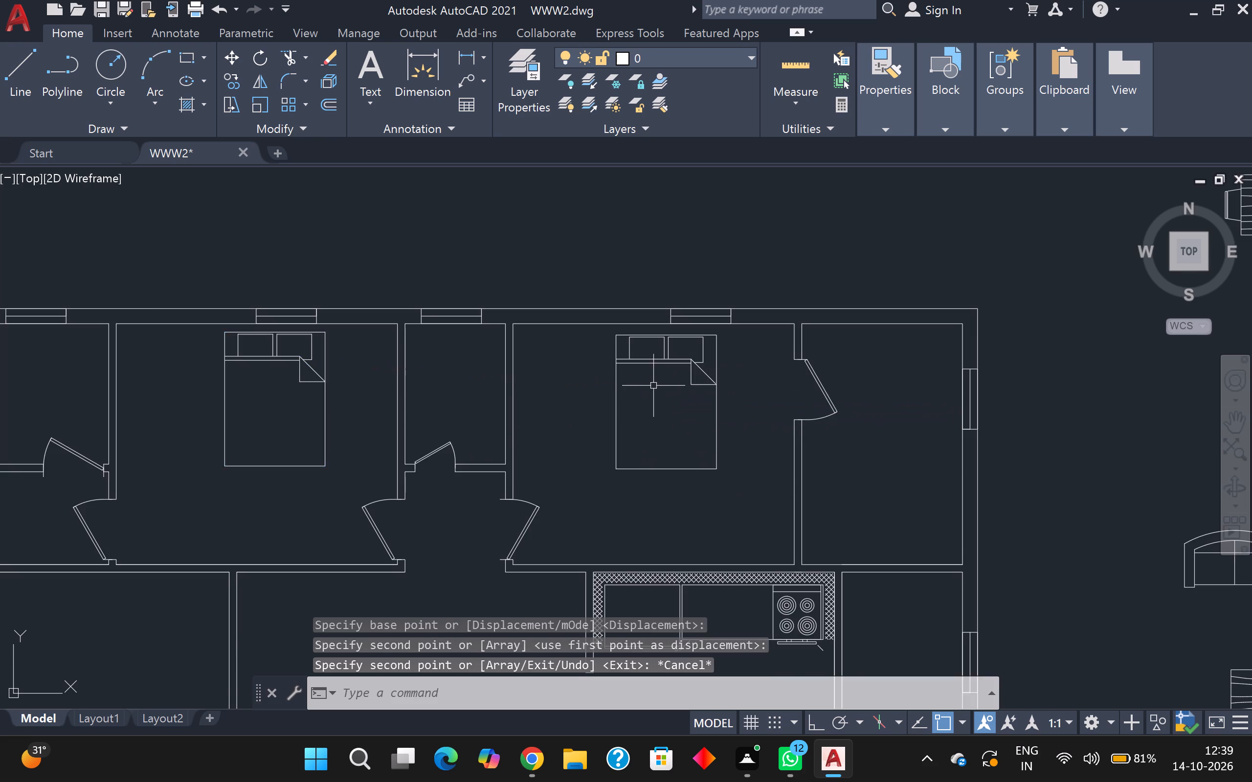
# Copy the bed from the eastern north-side bedroom into both the upper and lower bedrooms along the west wall.
pyautogui.scroll(-2, 652, 385)
pyautogui.moveTo(668, 409); pyautogui.dragTo(652, 322, button='middle')
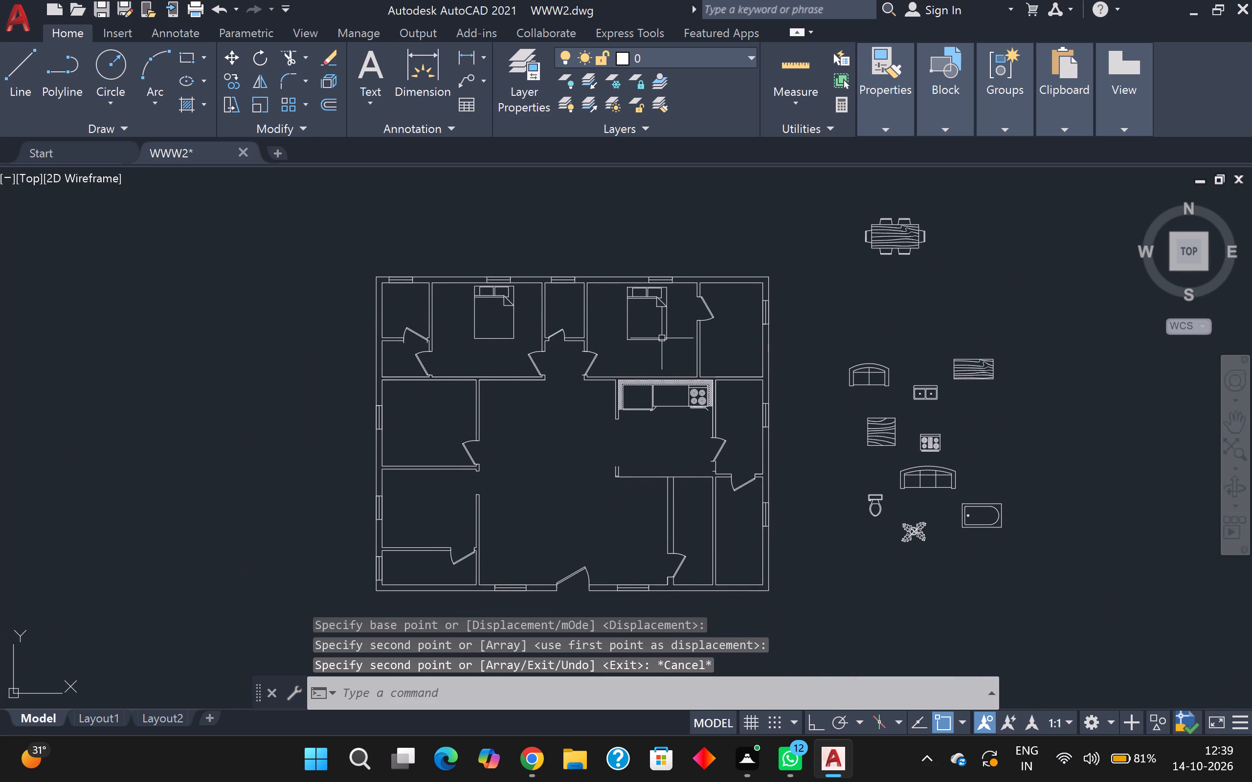
pyautogui.click(662, 340)
pyautogui.press('Escape')
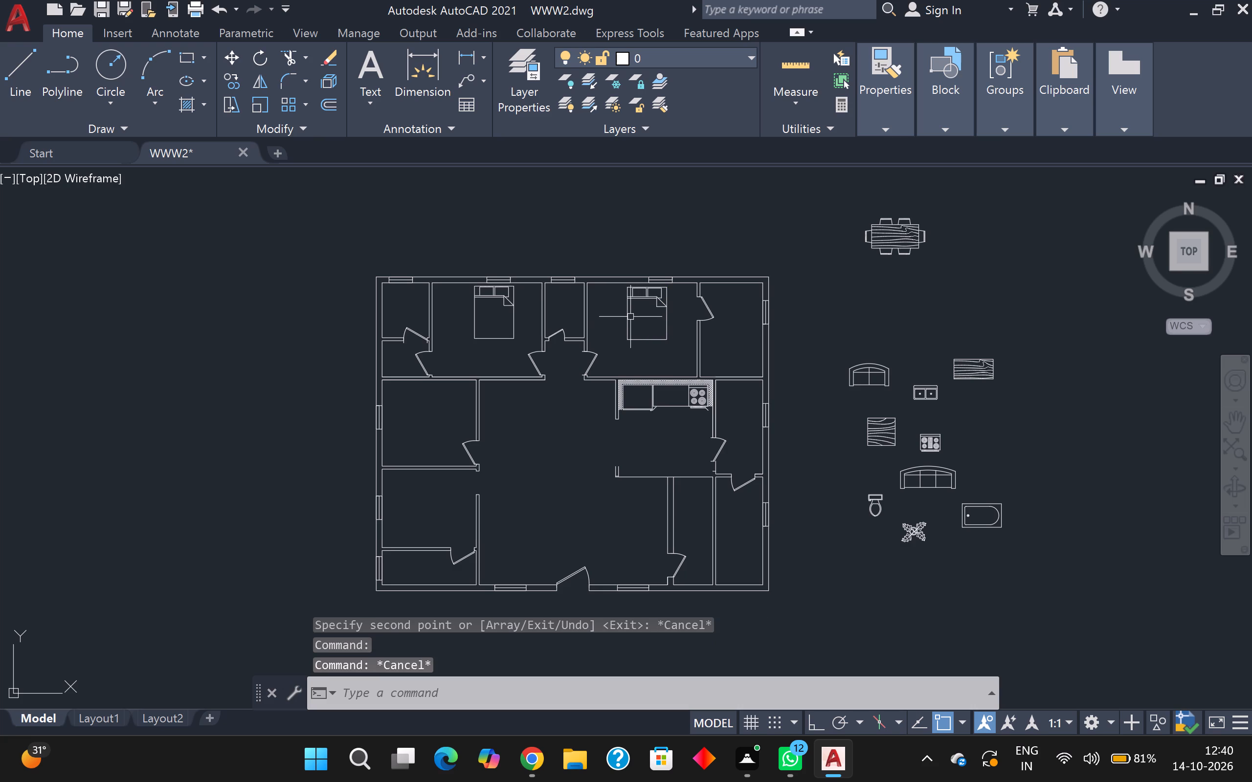
pyautogui.press('space')
pyautogui.click(625, 308)
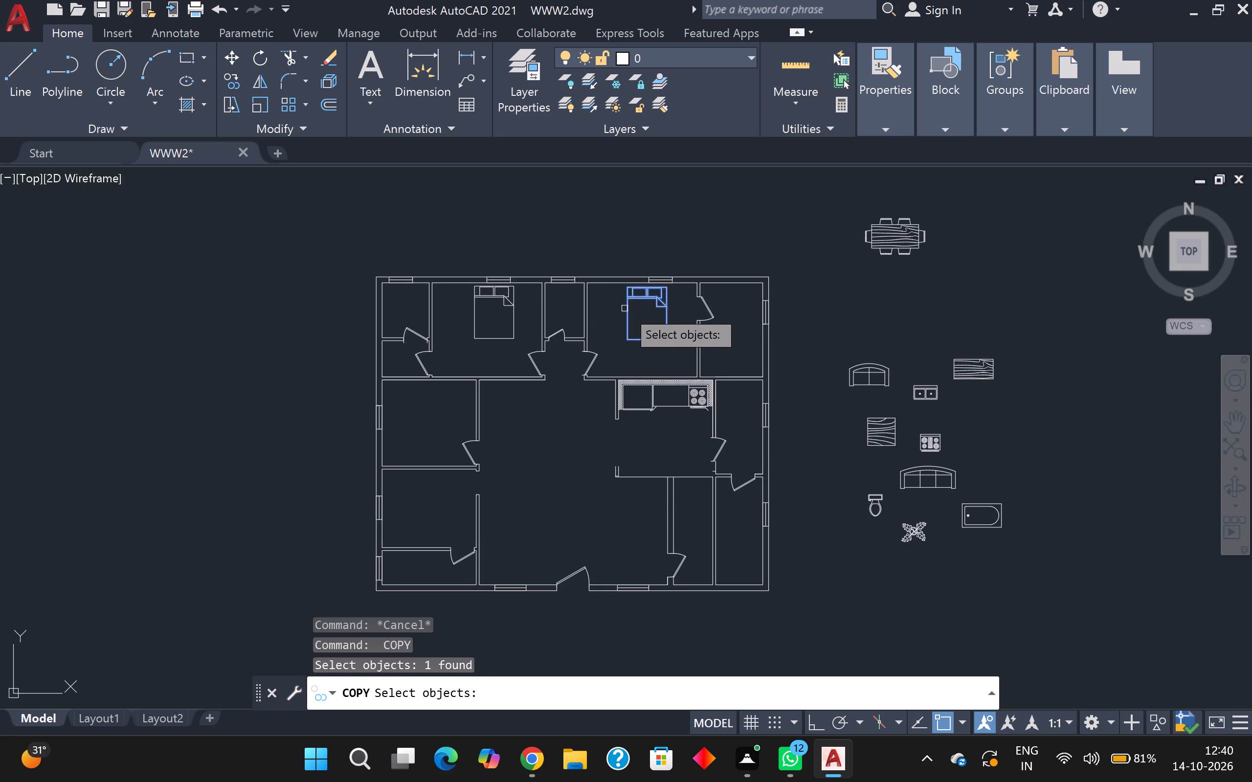
pyautogui.press('space')
pyautogui.click(665, 305)
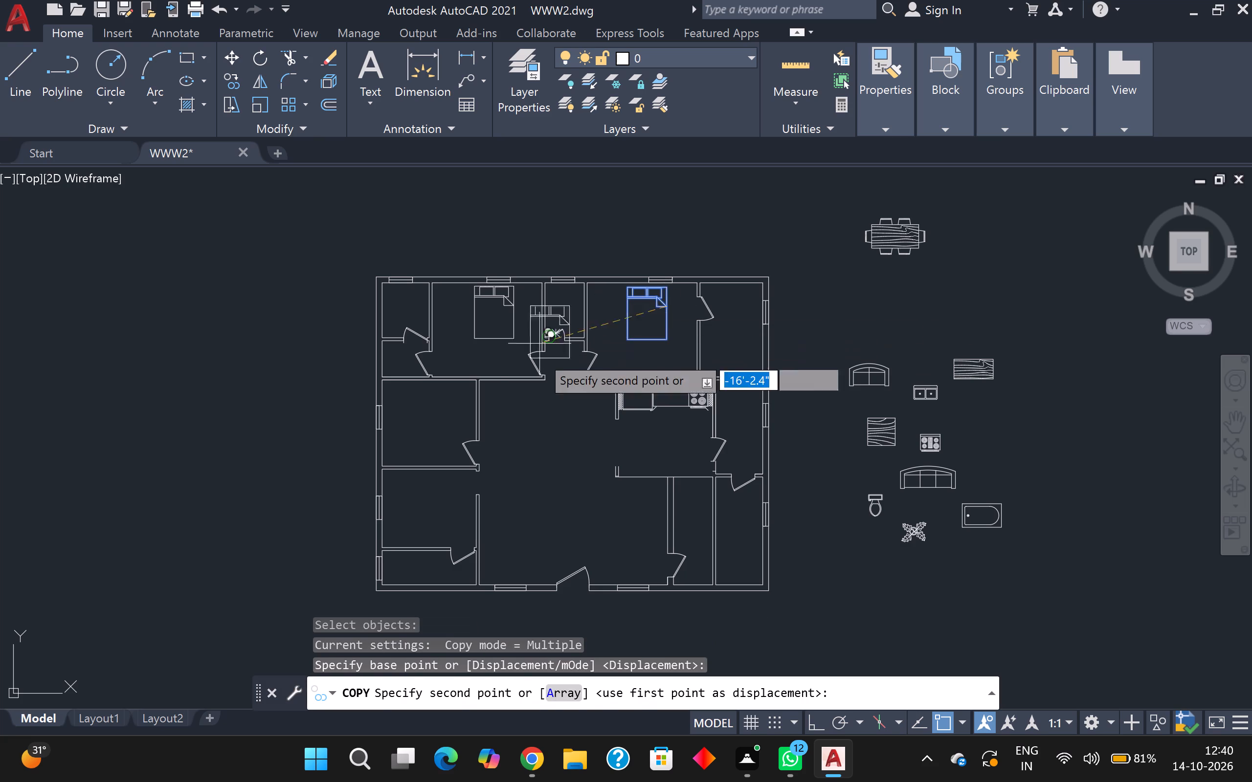
pyautogui.scroll(2, 469, 414)
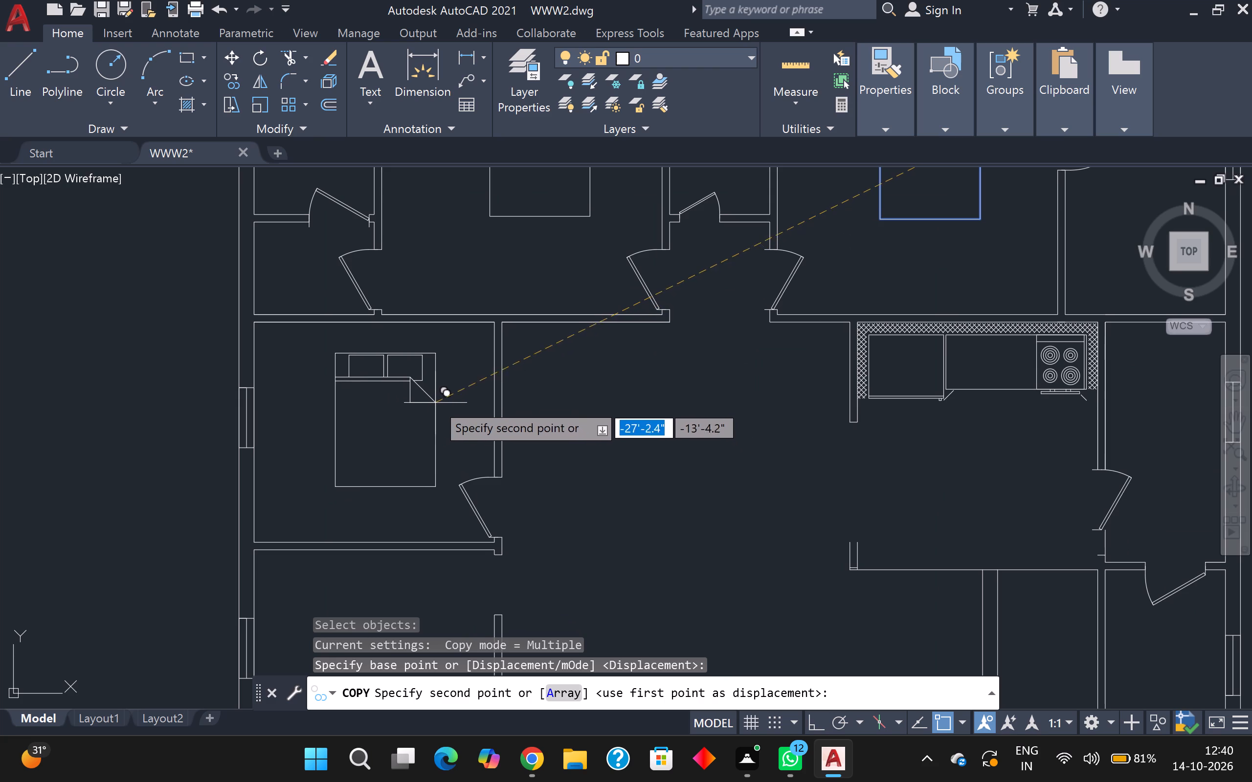
pyautogui.click(417, 401)
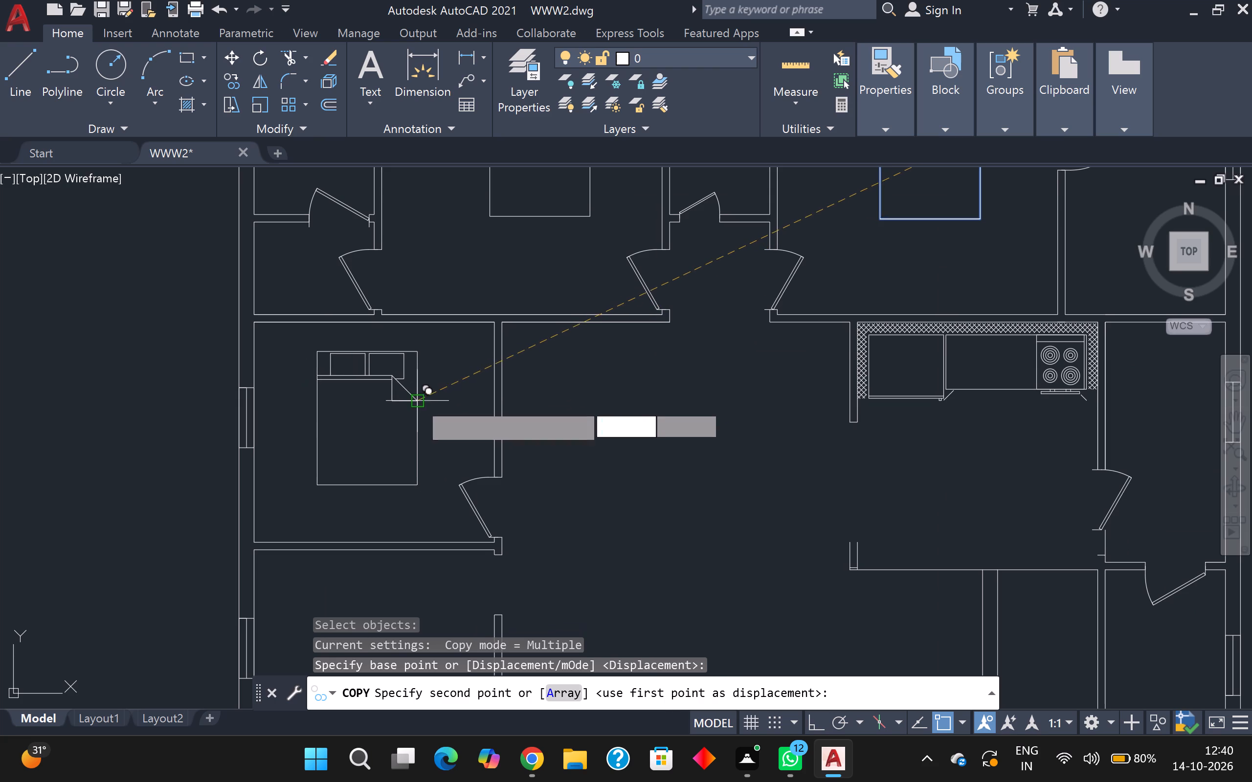
pyautogui.scroll(-1, 425, 402)
pyautogui.moveTo(437, 381); pyautogui.dragTo(434, 312, button='middle')
pyautogui.scroll(-1, 437, 367)
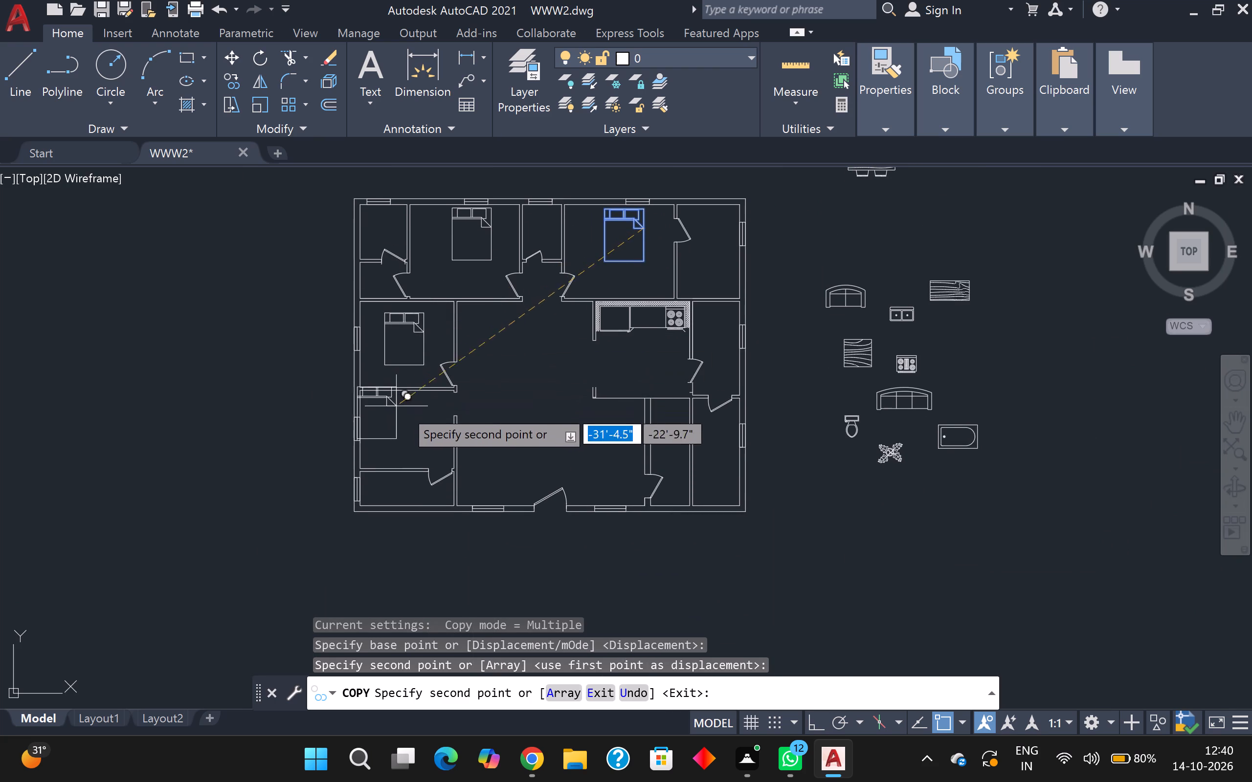
pyautogui.click(426, 426)
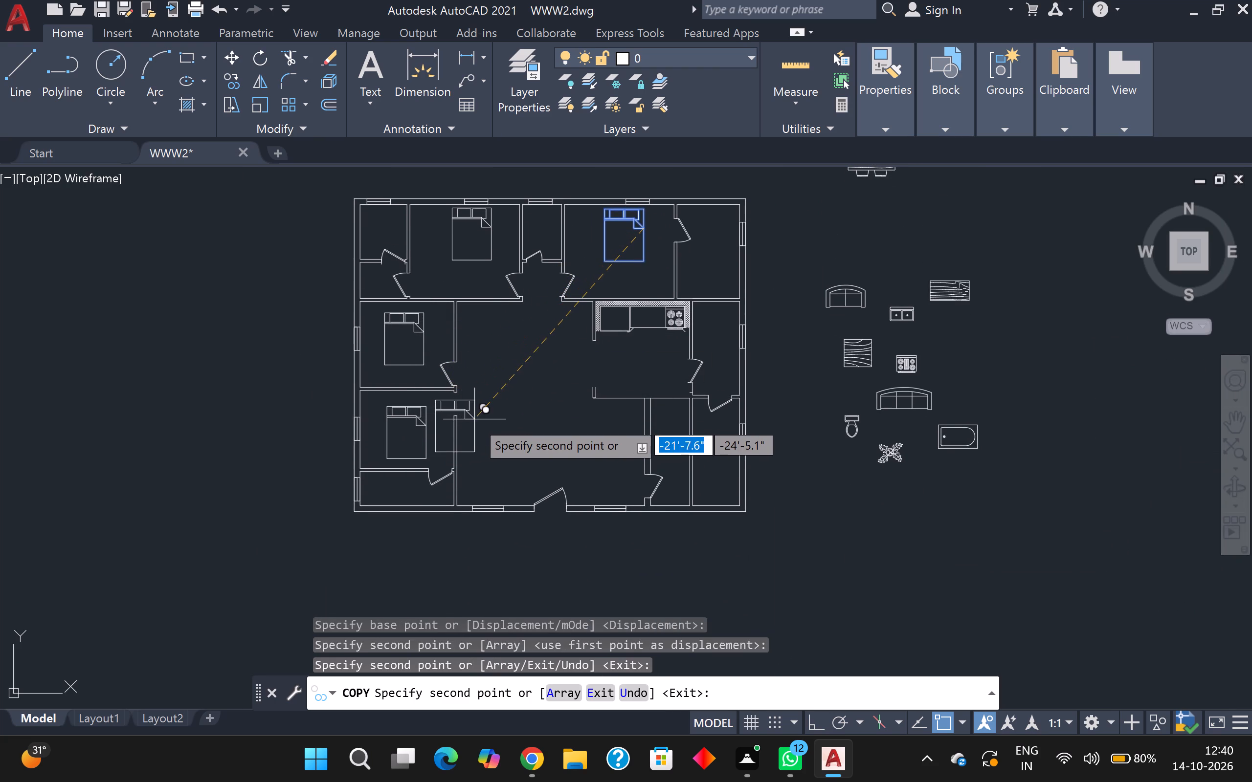
pyautogui.press('Escape')
# Rotate the bed in the lower west bedroom 90° counterclockwise so its headboard faces west, with Ortho on.
pyautogui.scroll(1, 423, 426)
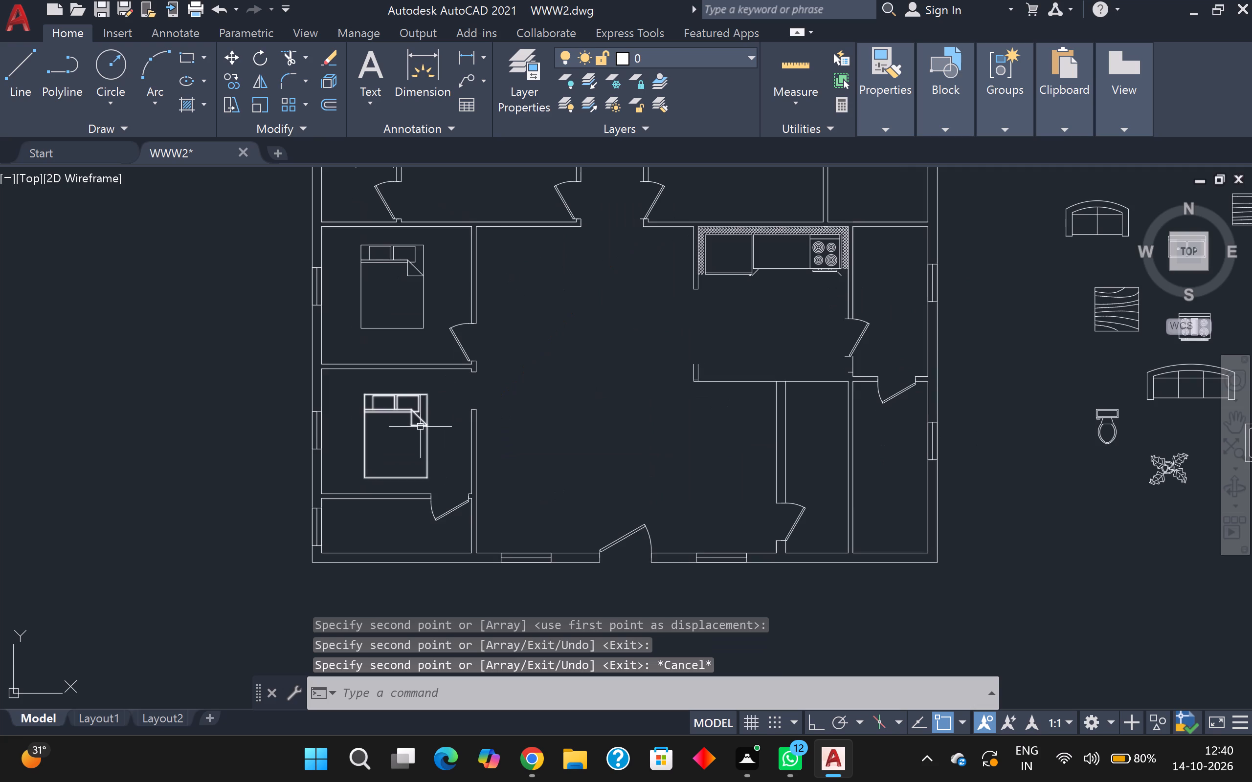
pyautogui.click(420, 427)
pyautogui.press('r')
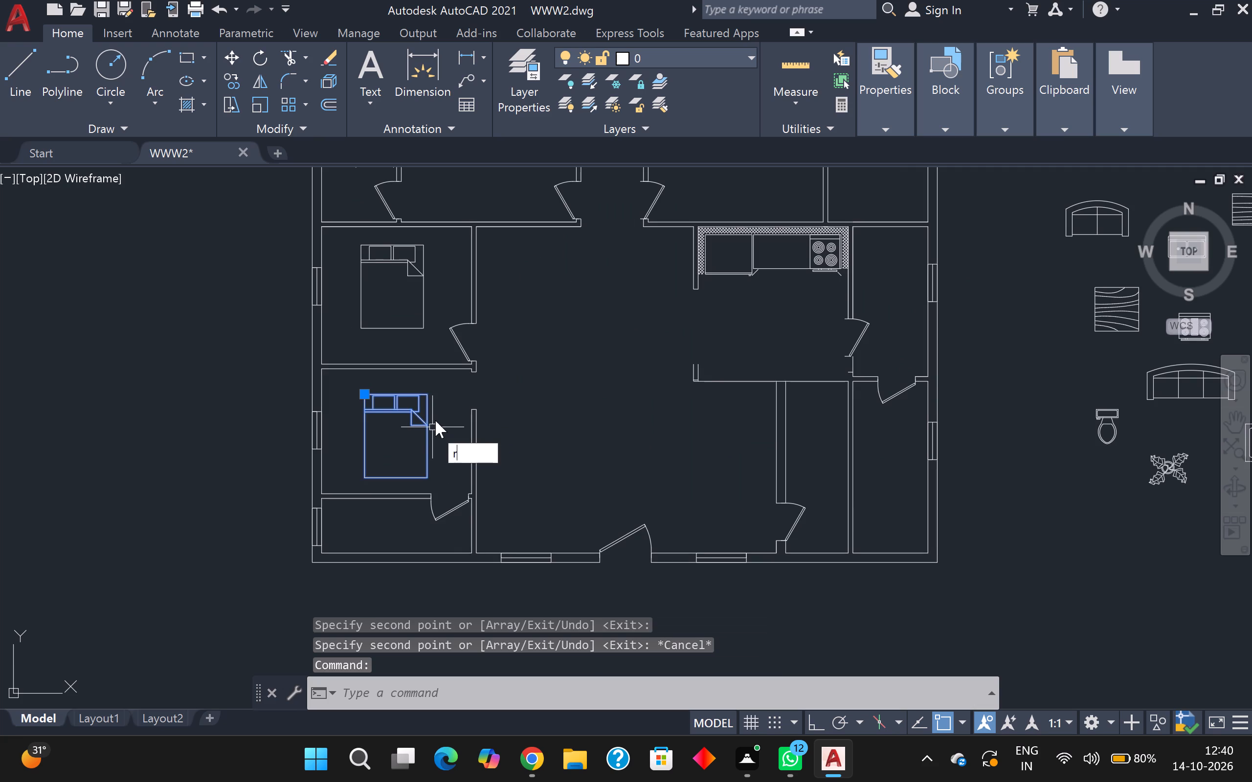
pyautogui.press('F8')
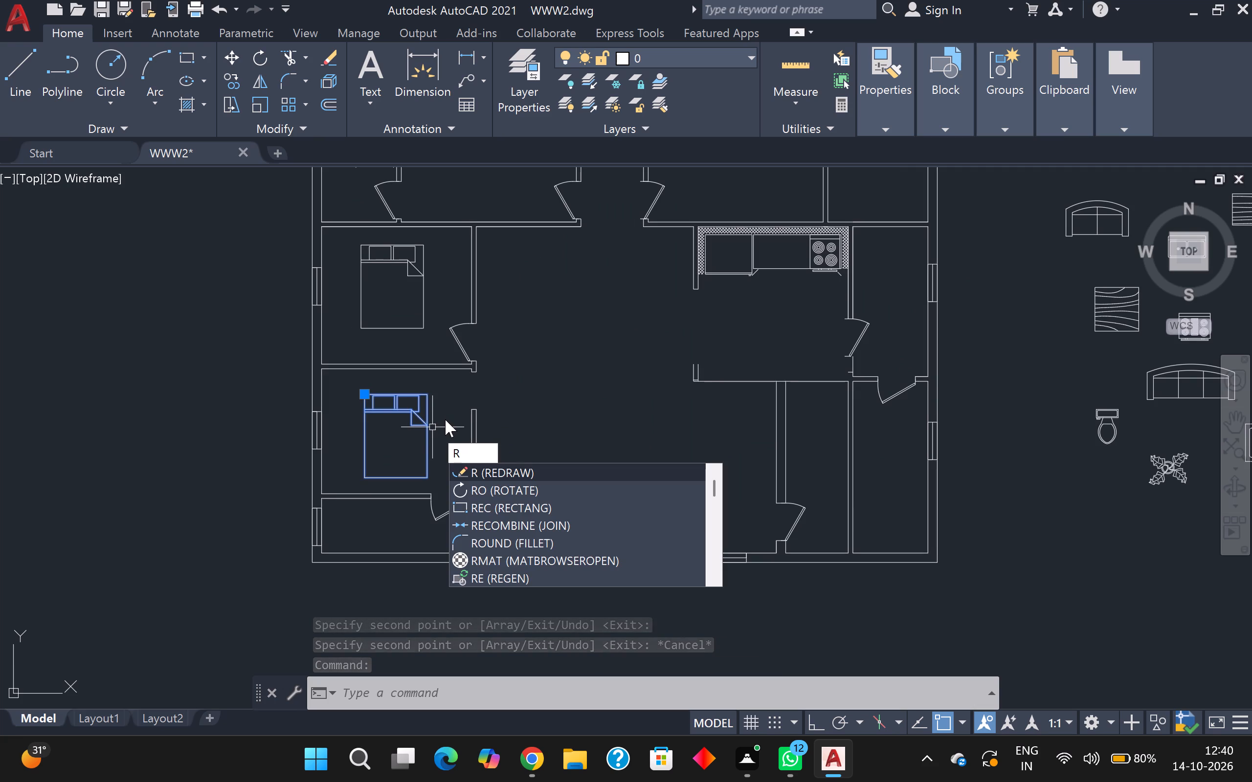
pyautogui.press('F8')
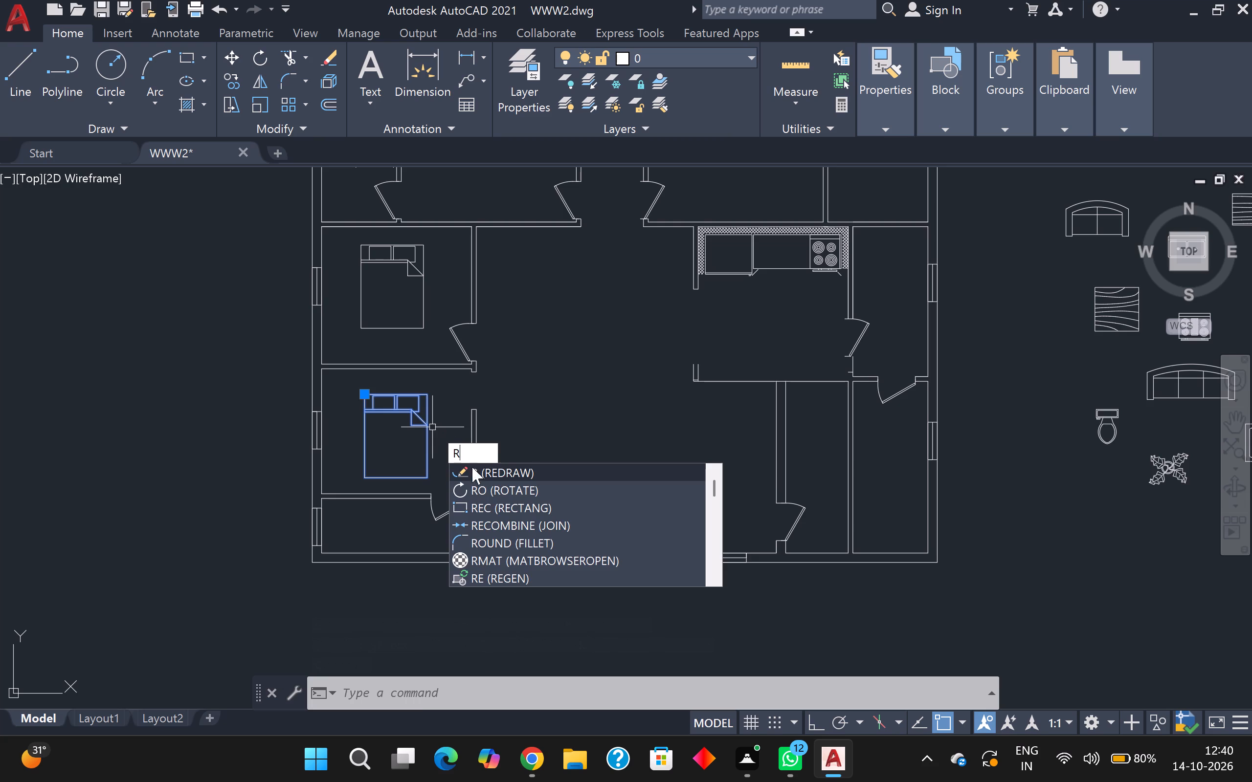
pyautogui.click(490, 495)
pyautogui.press('F8')
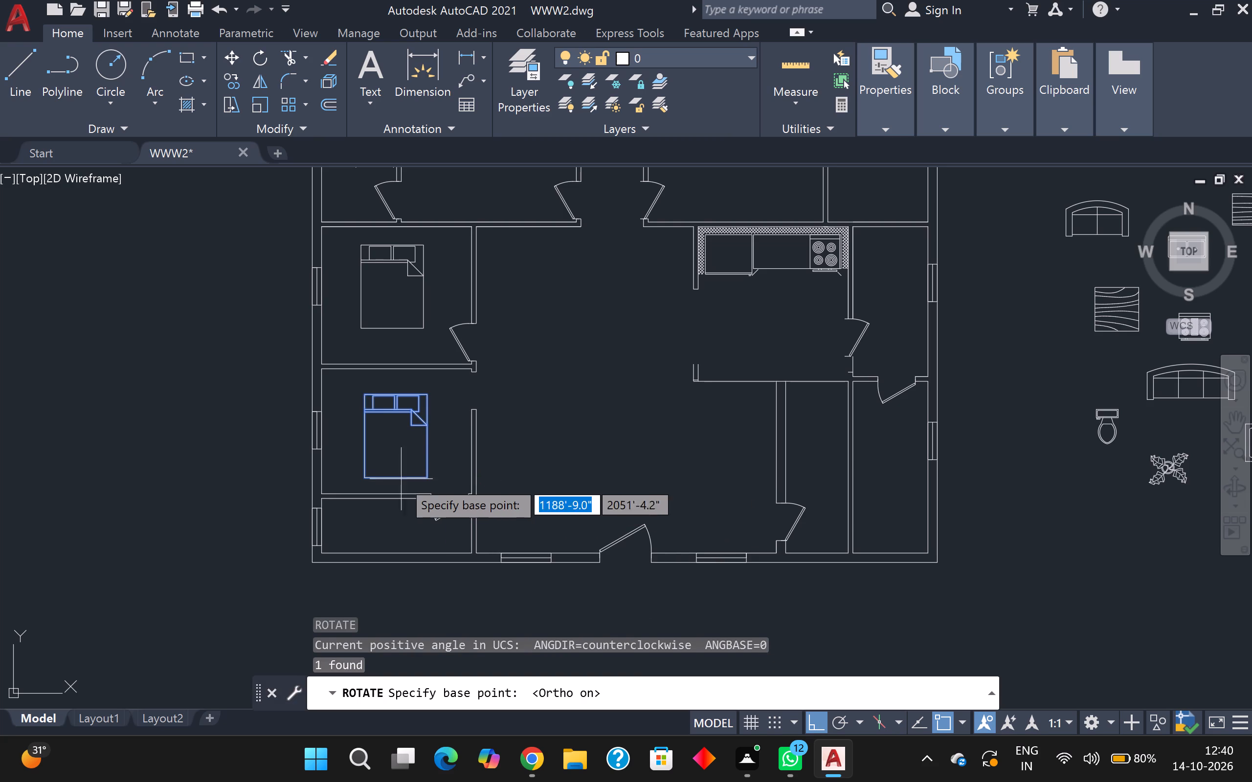
pyautogui.click(429, 449)
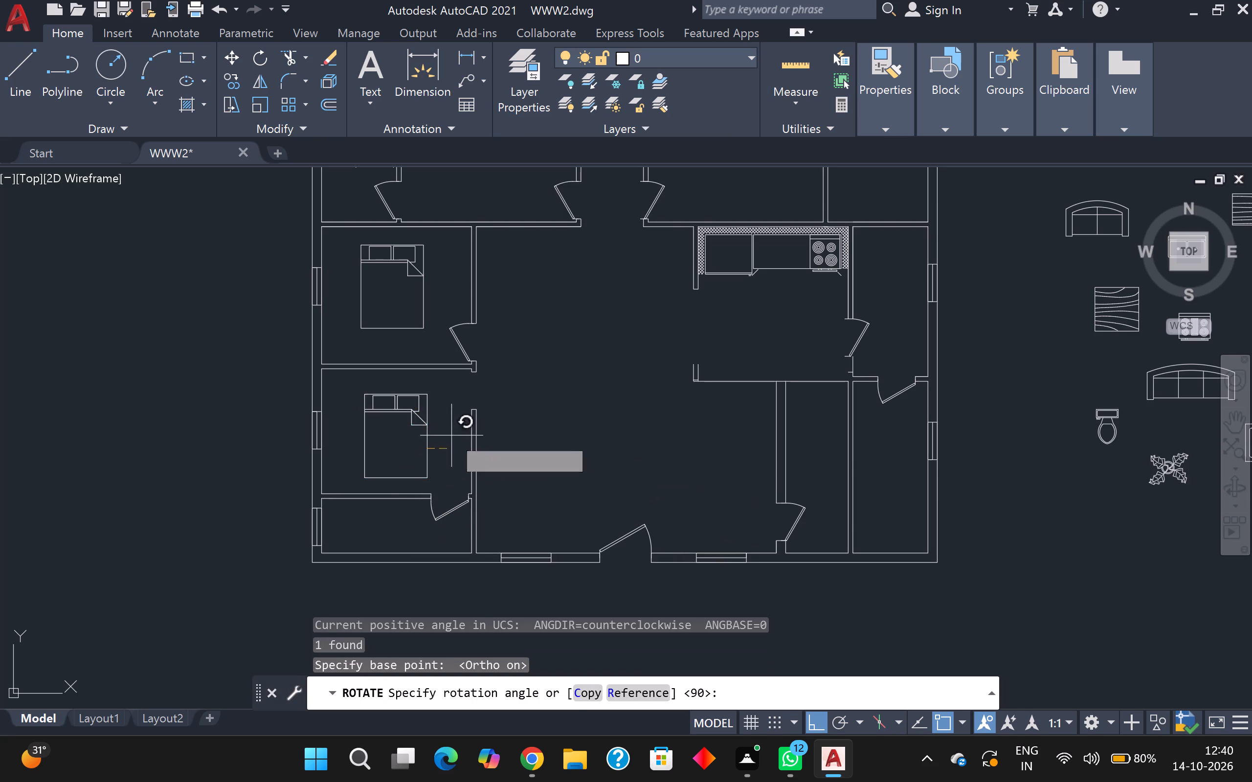
pyautogui.click(469, 388)
# Move the rotated bed back inside the lower west bedroom, with its headboard near the west wall's window.
pyautogui.click(453, 449)
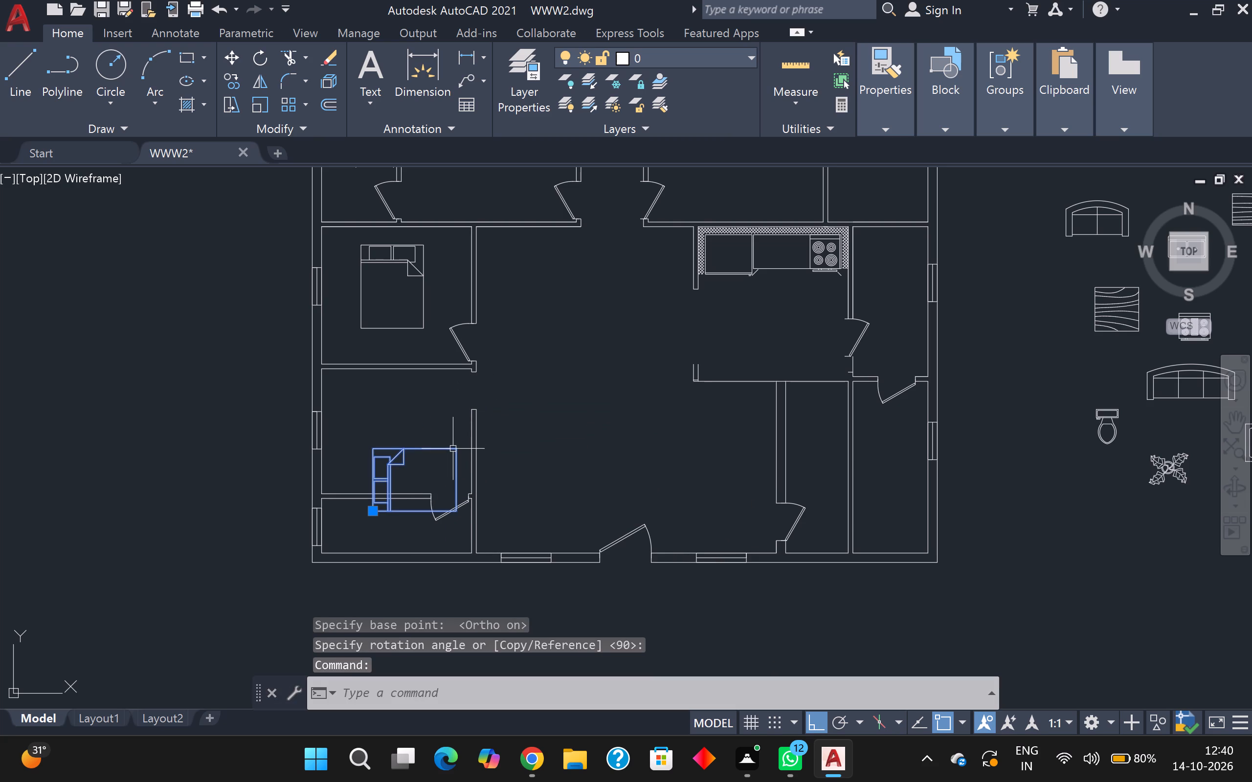
pyautogui.press('m')
pyautogui.press('Return')
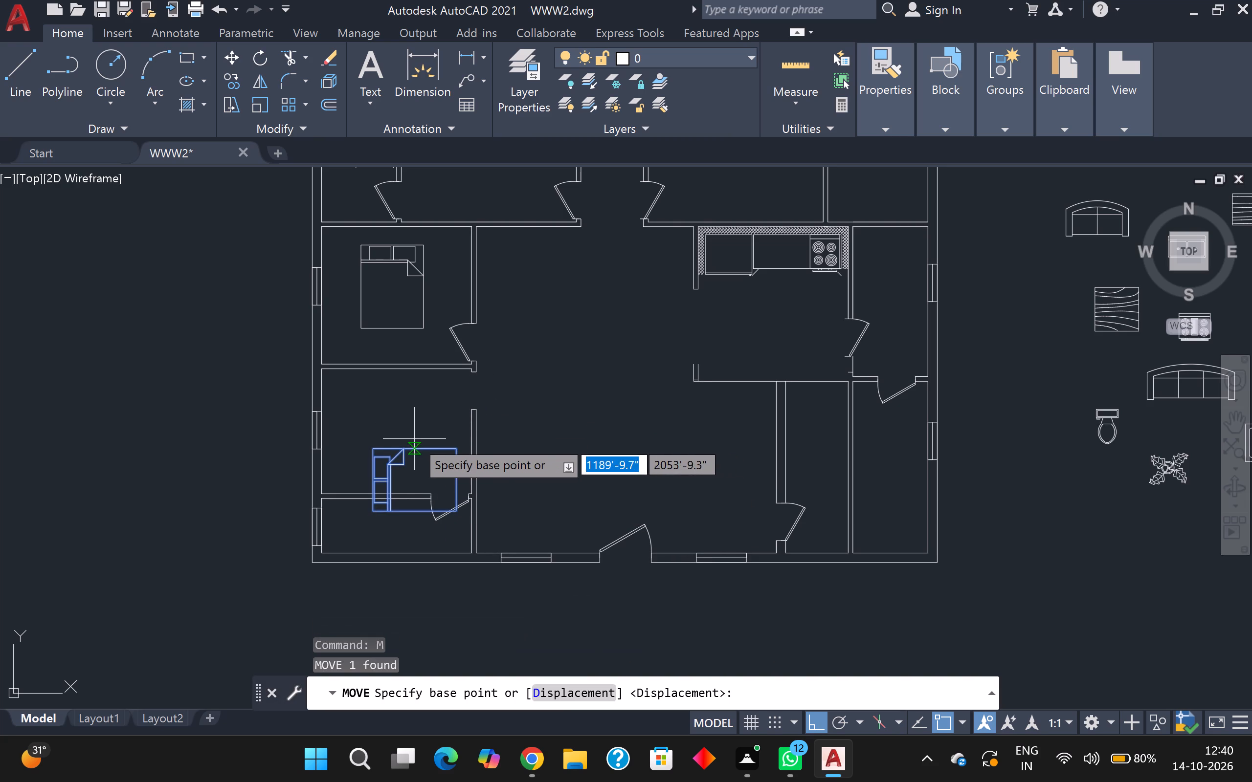
pyautogui.click(424, 449)
pyautogui.scroll(1, 387, 395)
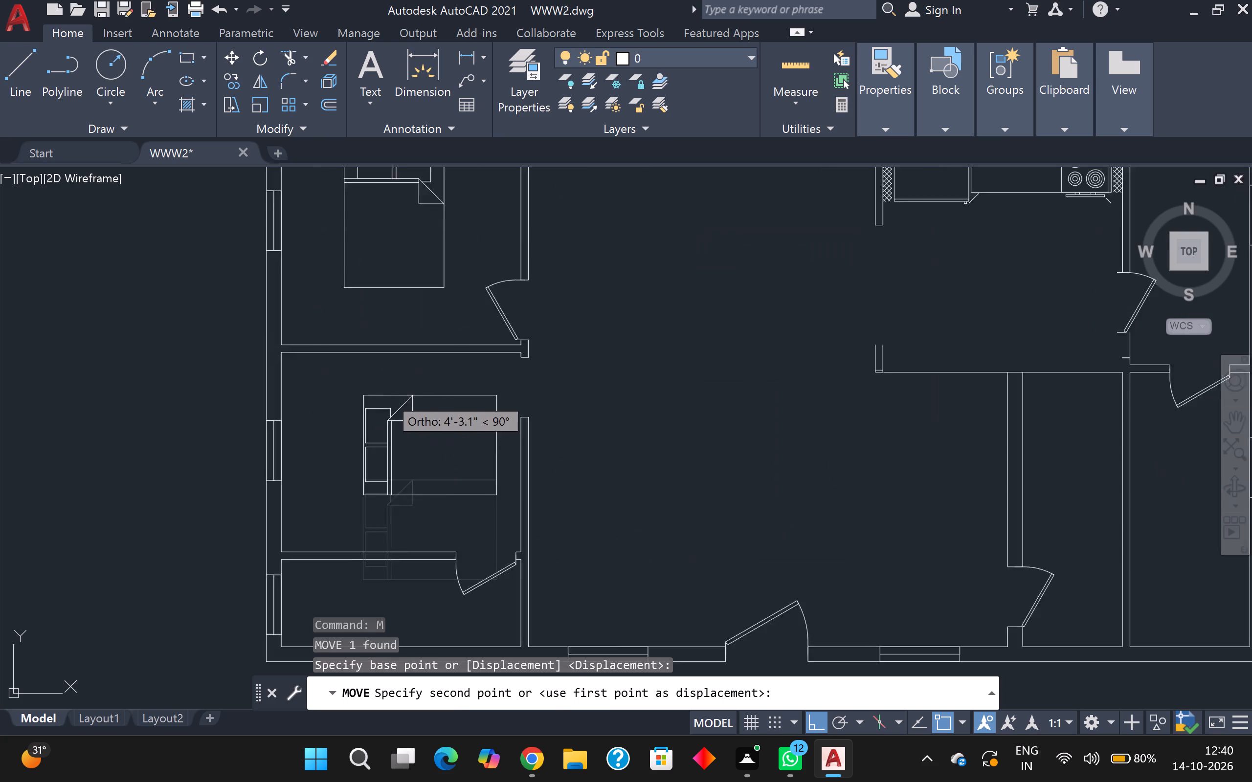
pyautogui.scroll(1, 387, 395)
pyautogui.press('F8')
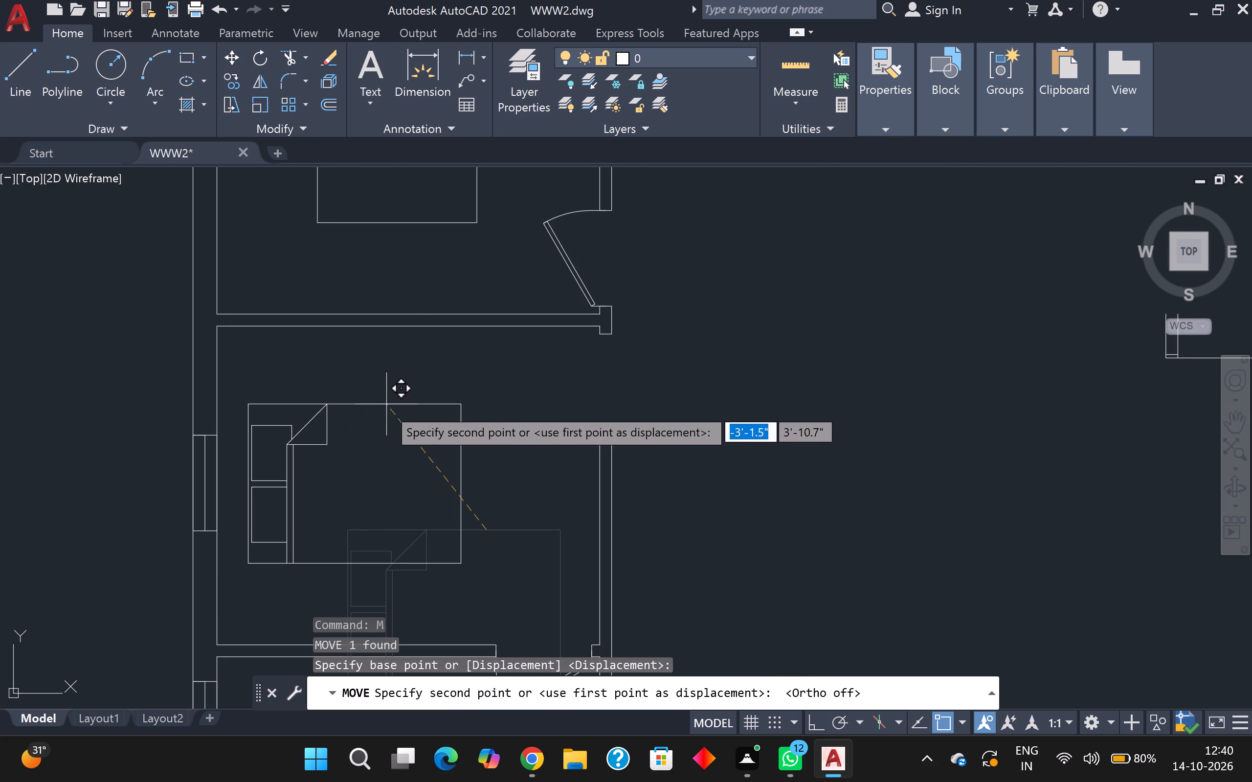
pyautogui.click(373, 404)
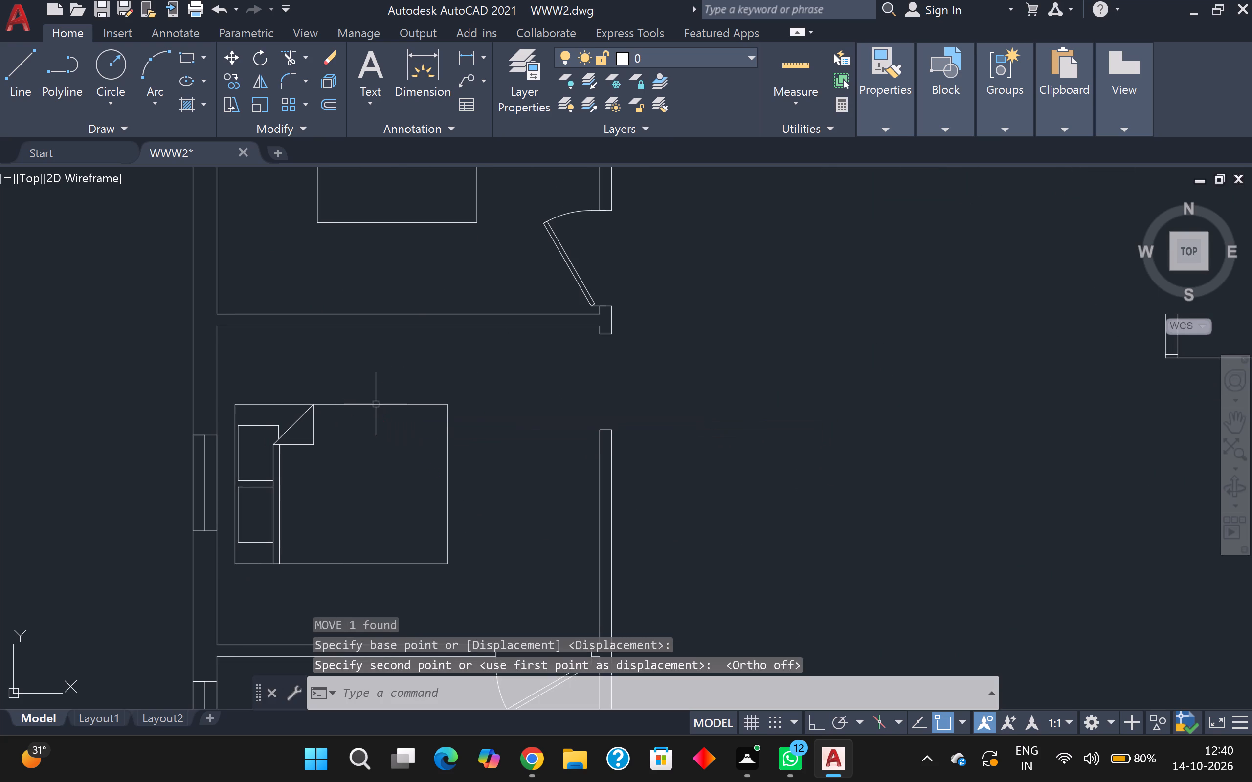
# Delete the unrotated bed in the upper west bedroom.
pyautogui.scroll(-2, 383, 395)
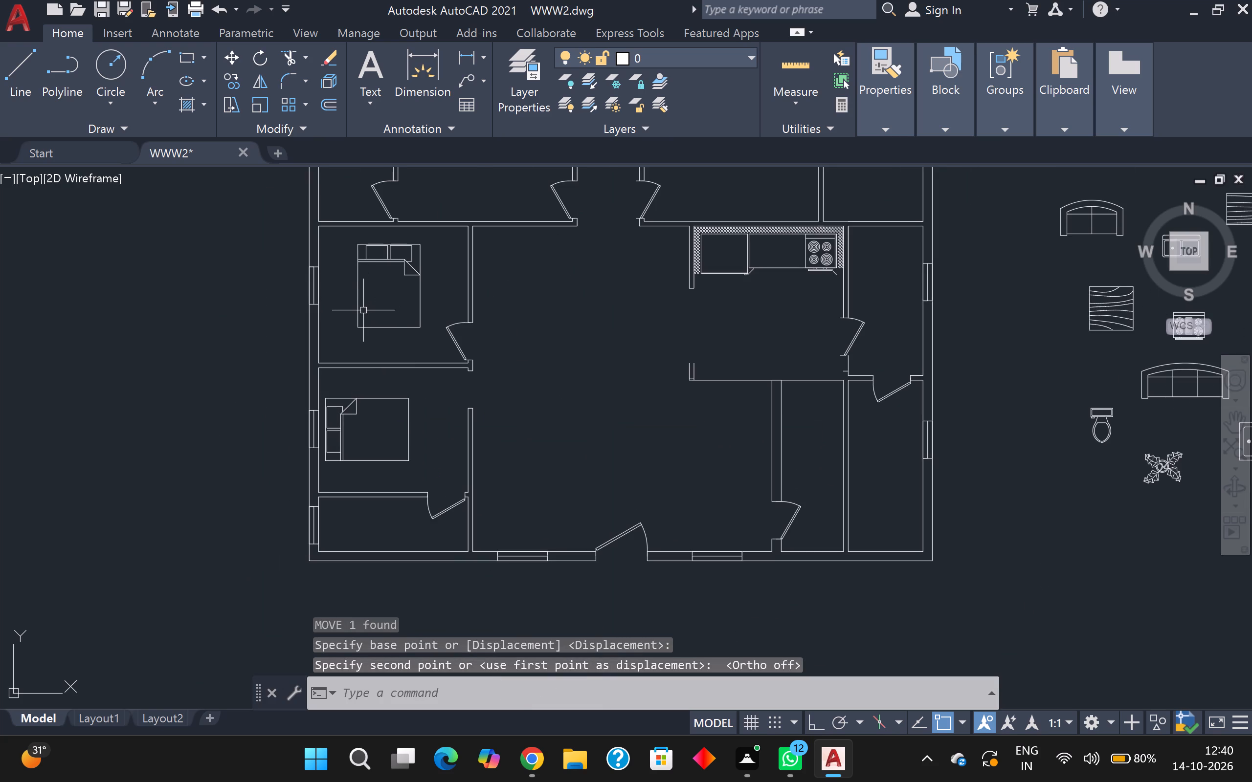
pyautogui.click(359, 304)
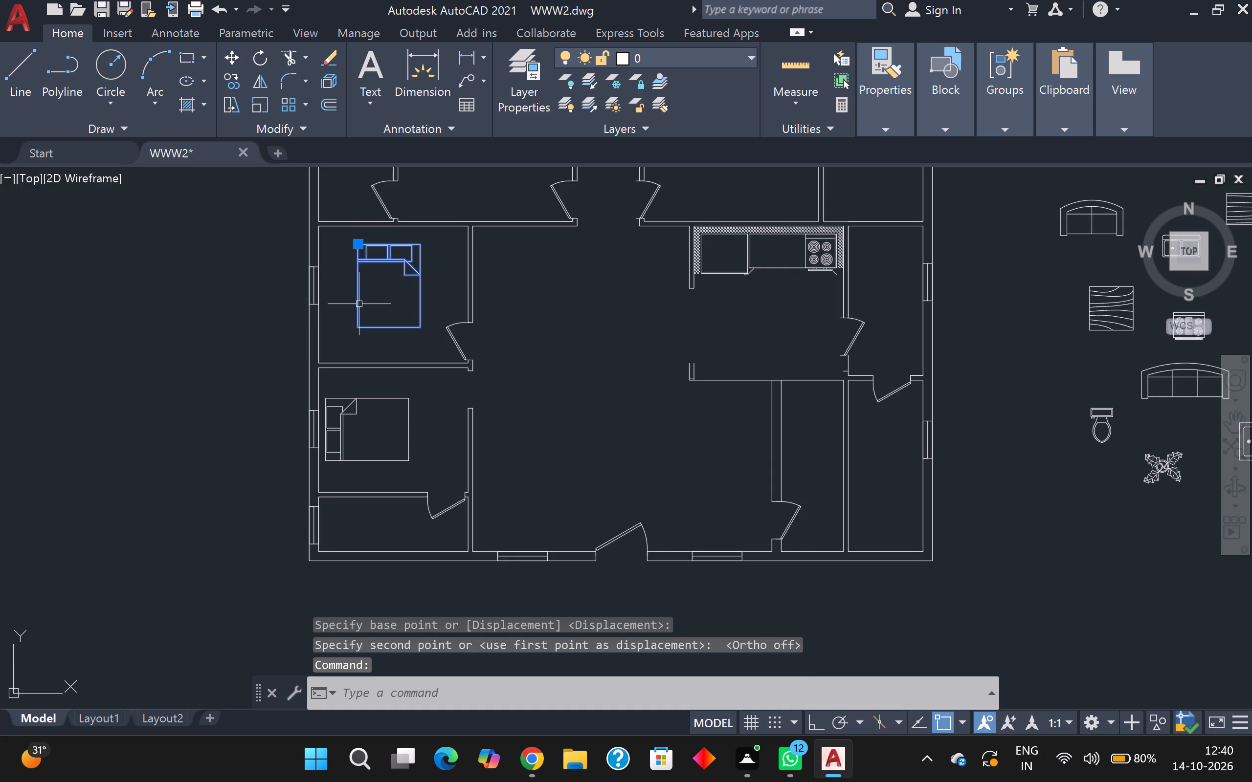
pyautogui.press('Delete')
# Copy the rotated bed about 11' north into the upper west bedroom, with its headboard near the west wall.
pyautogui.click(379, 394)
pyautogui.click(379, 395)
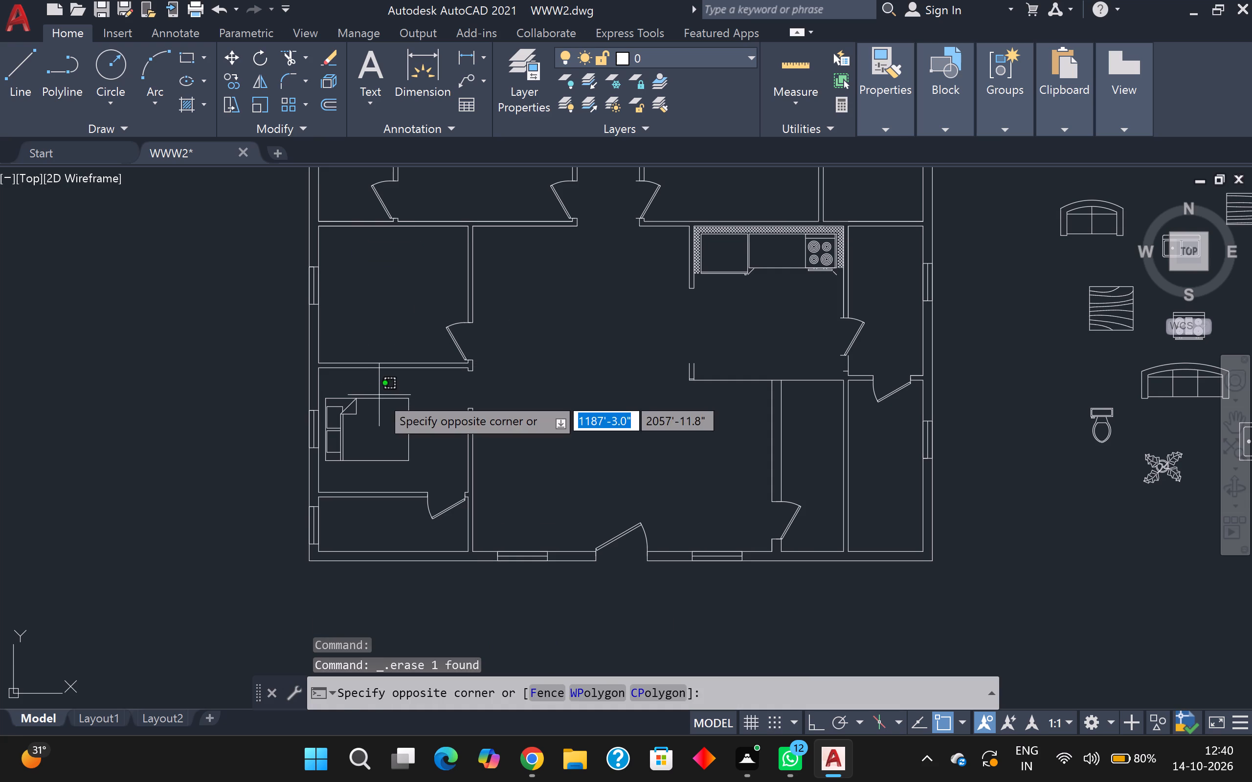
pyautogui.click(380, 396)
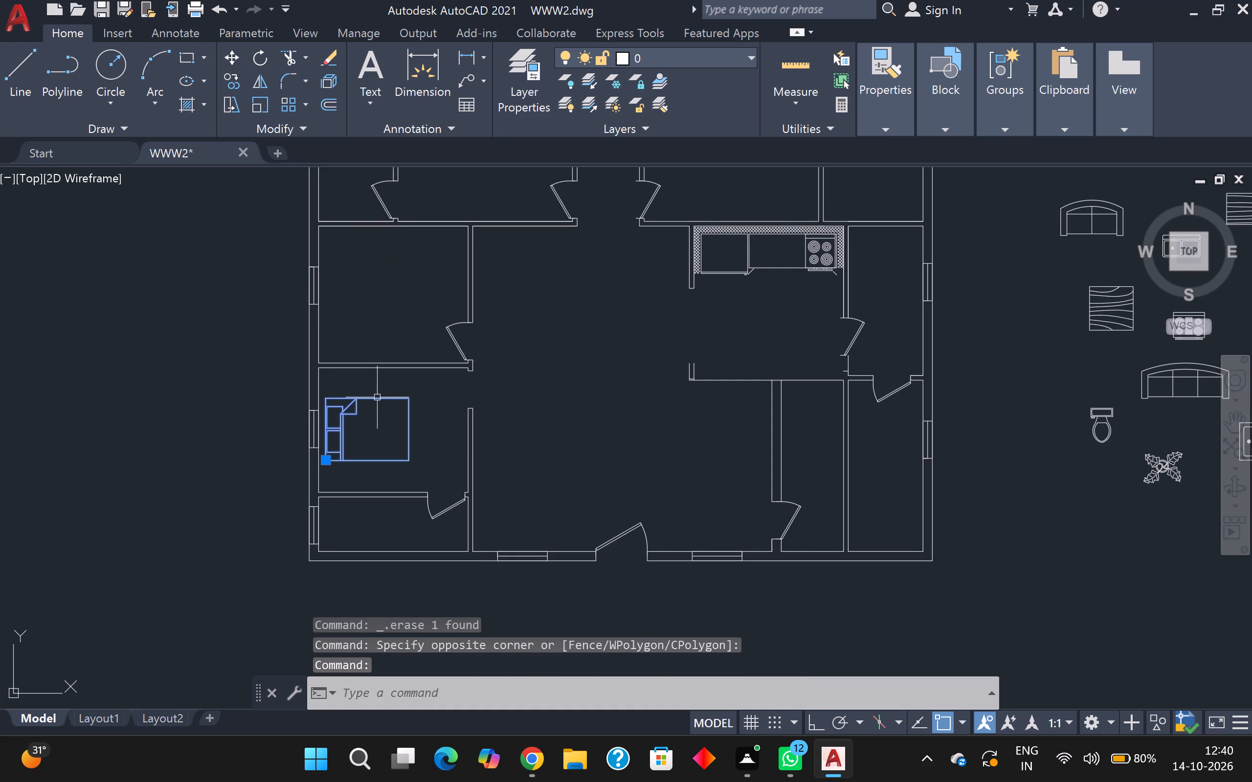
pyautogui.press('c')
pyautogui.press('o')
pyautogui.press('Return')
pyautogui.click(375, 396)
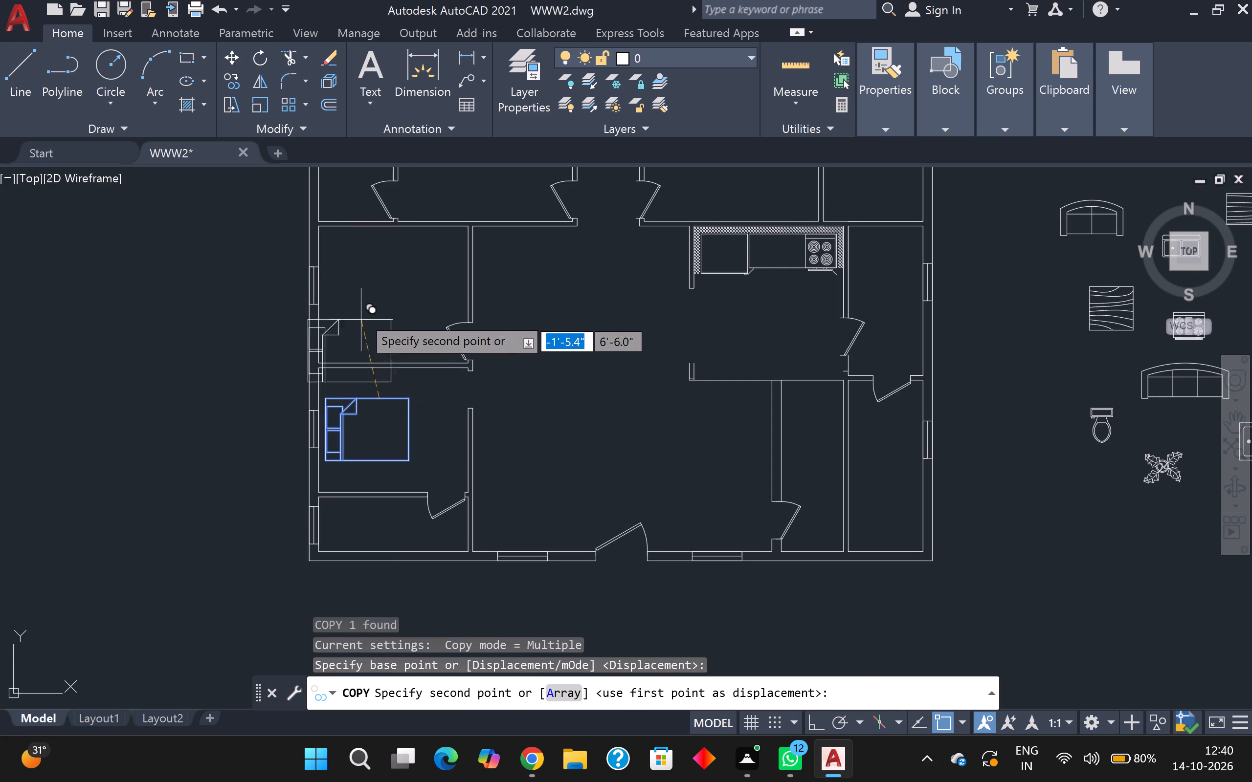
pyautogui.click(383, 257)
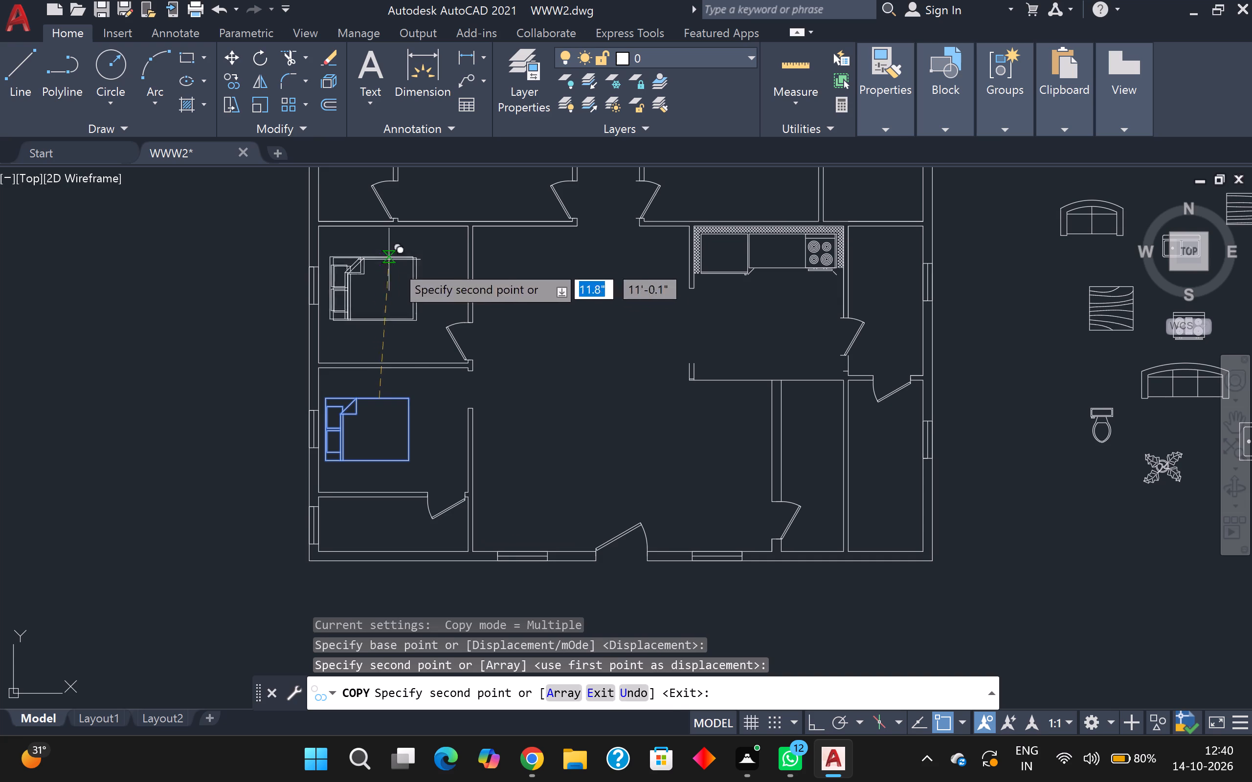
pyautogui.scroll(-2, 457, 335)
pyautogui.scroll(1, 460, 335)
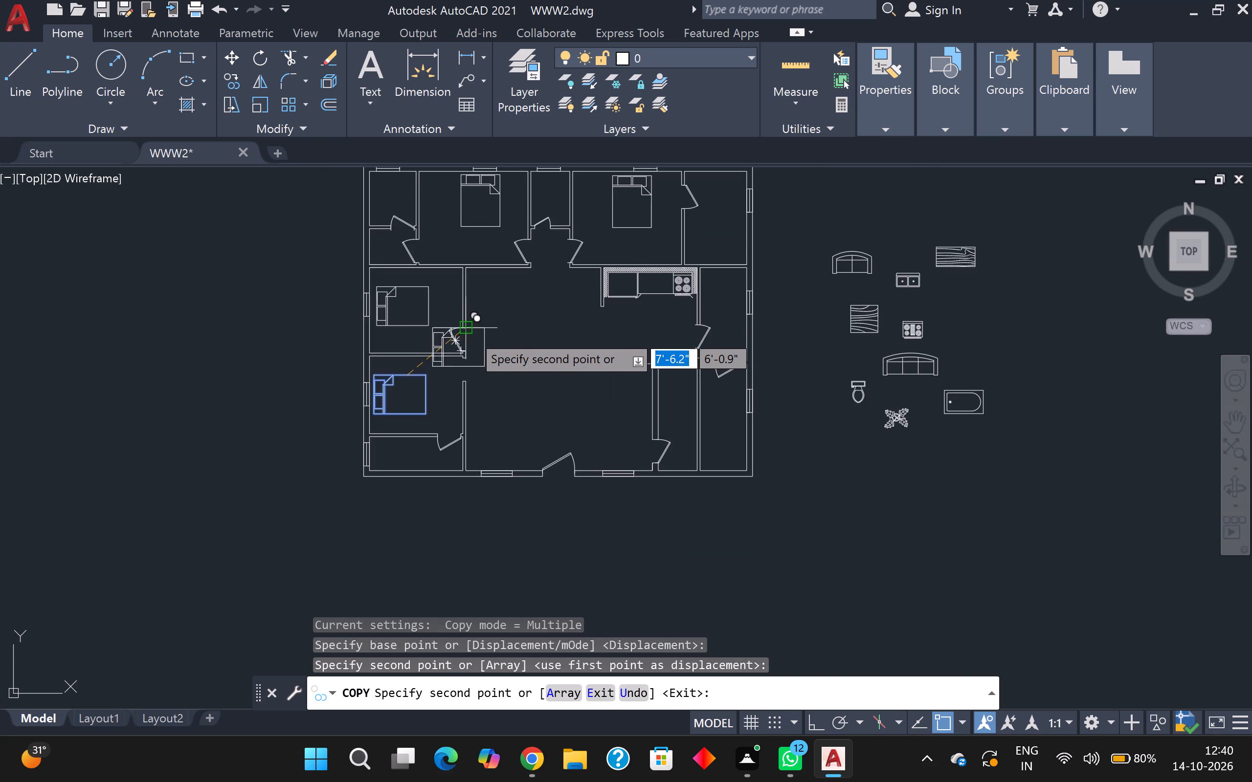
pyautogui.press('Escape')
pyautogui.scroll(1, 645, 349)
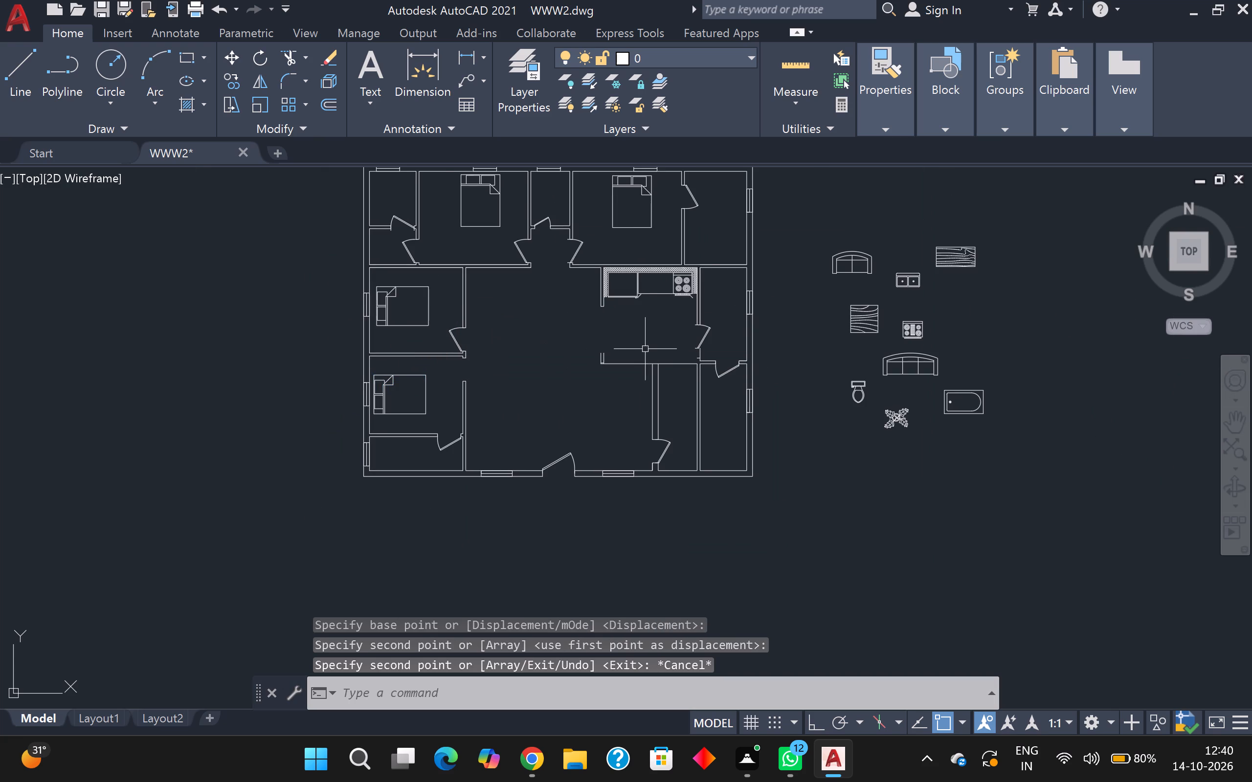
# Move the rectangular wood-grain block from outside the plan into the room east of the kitchen, near its north wall.
pyautogui.scroll(-1, 643, 348)
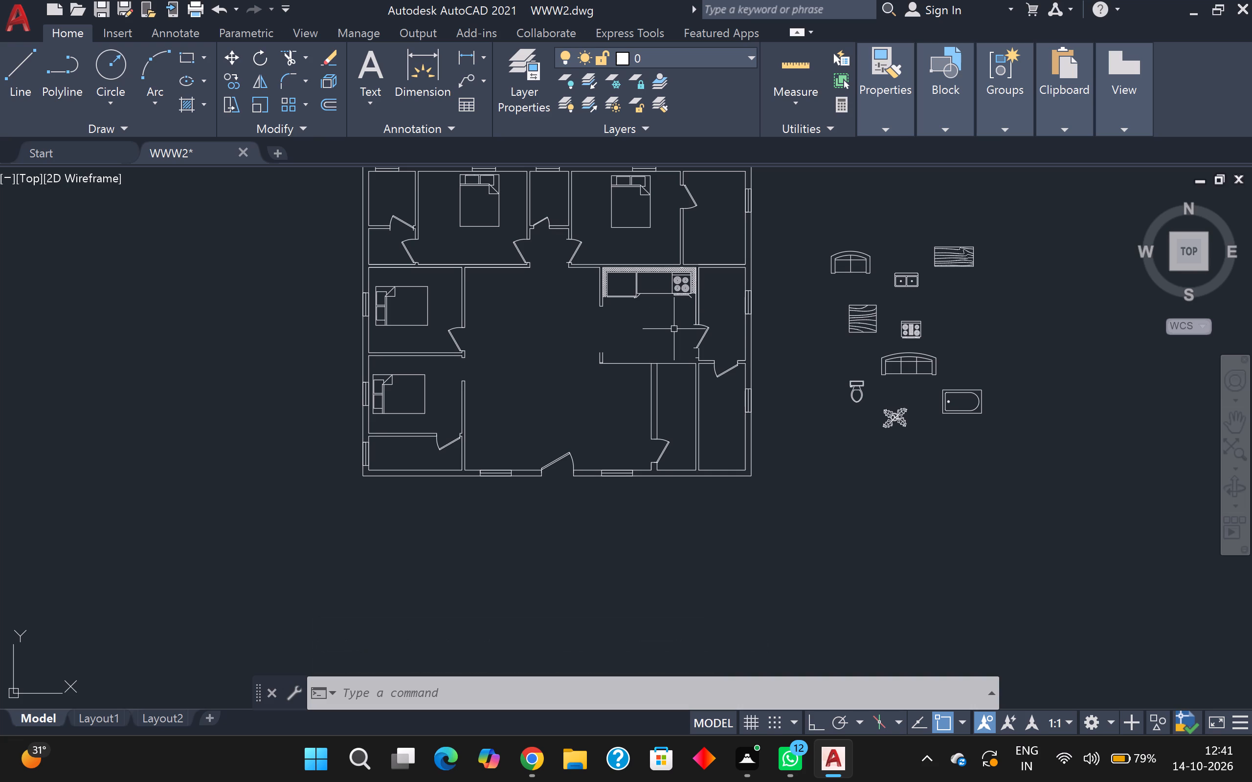
pyautogui.scroll(-1, 641, 235)
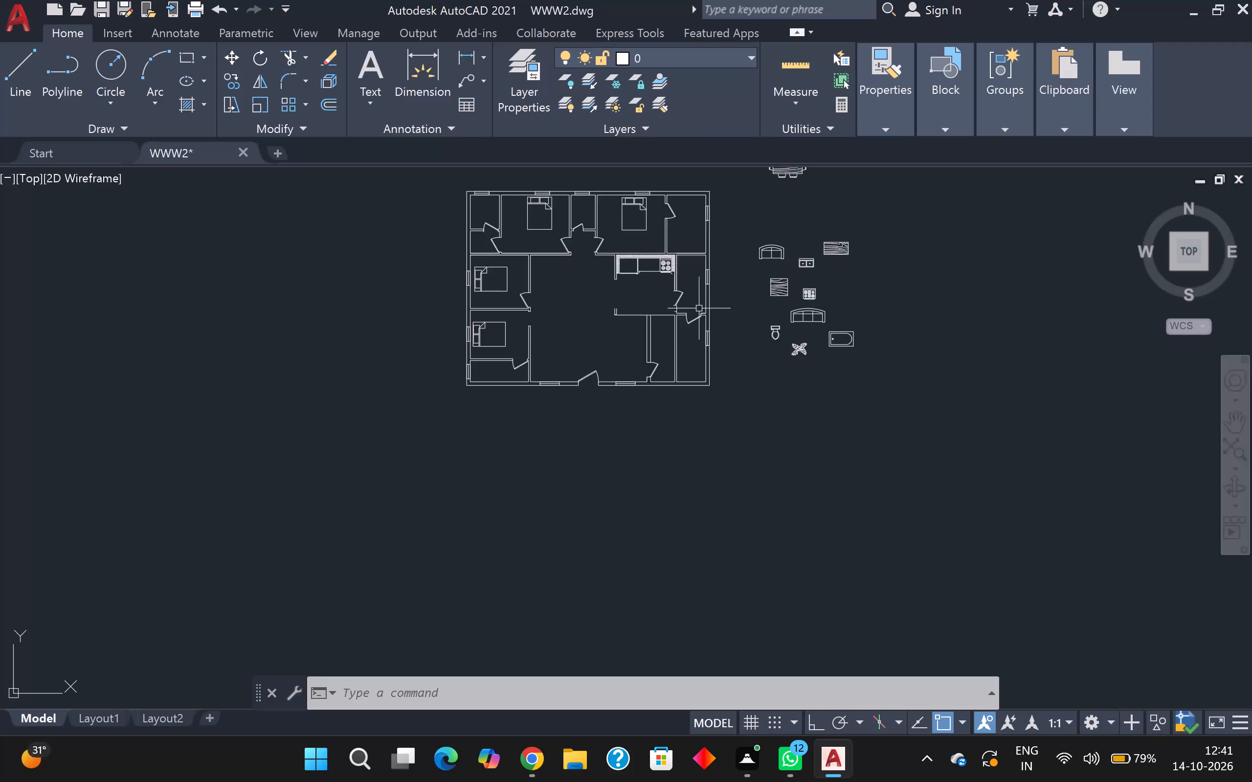
pyautogui.scroll(2, 703, 305)
pyautogui.scroll(-2, 705, 305)
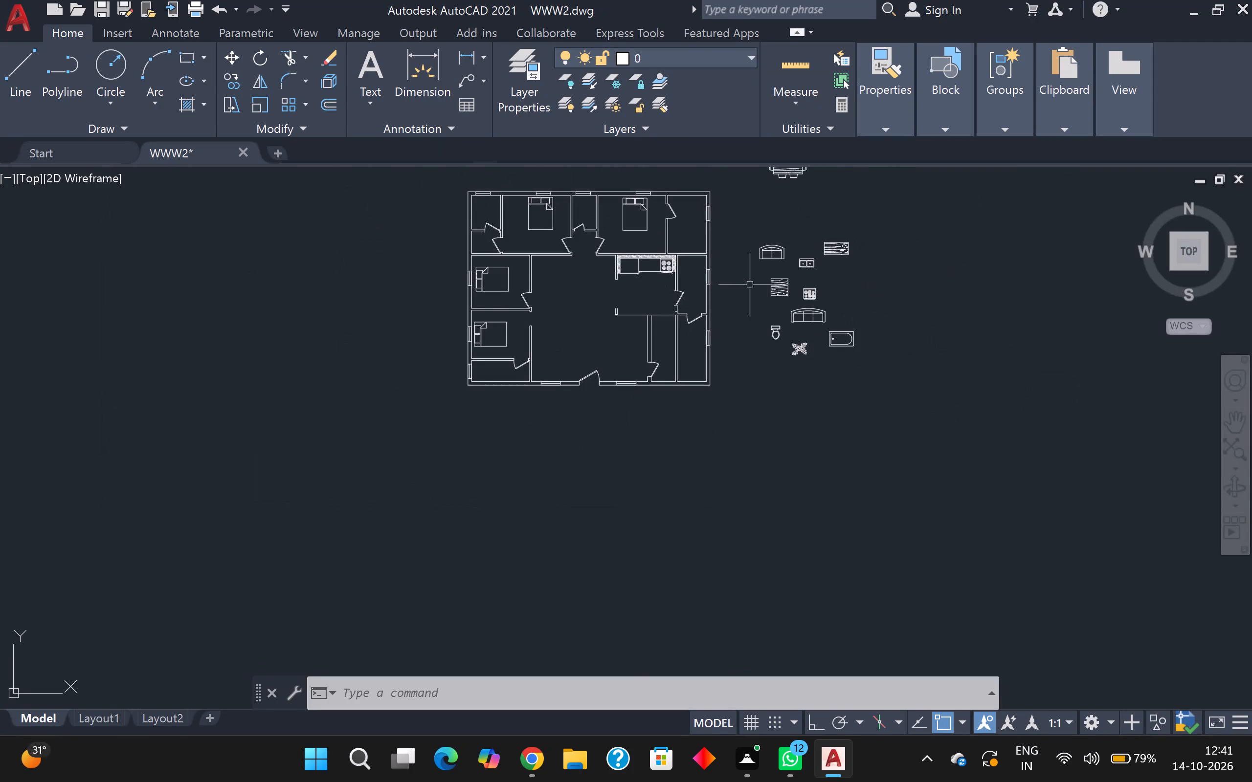
pyautogui.scroll(2, 837, 255)
pyautogui.click(835, 242)
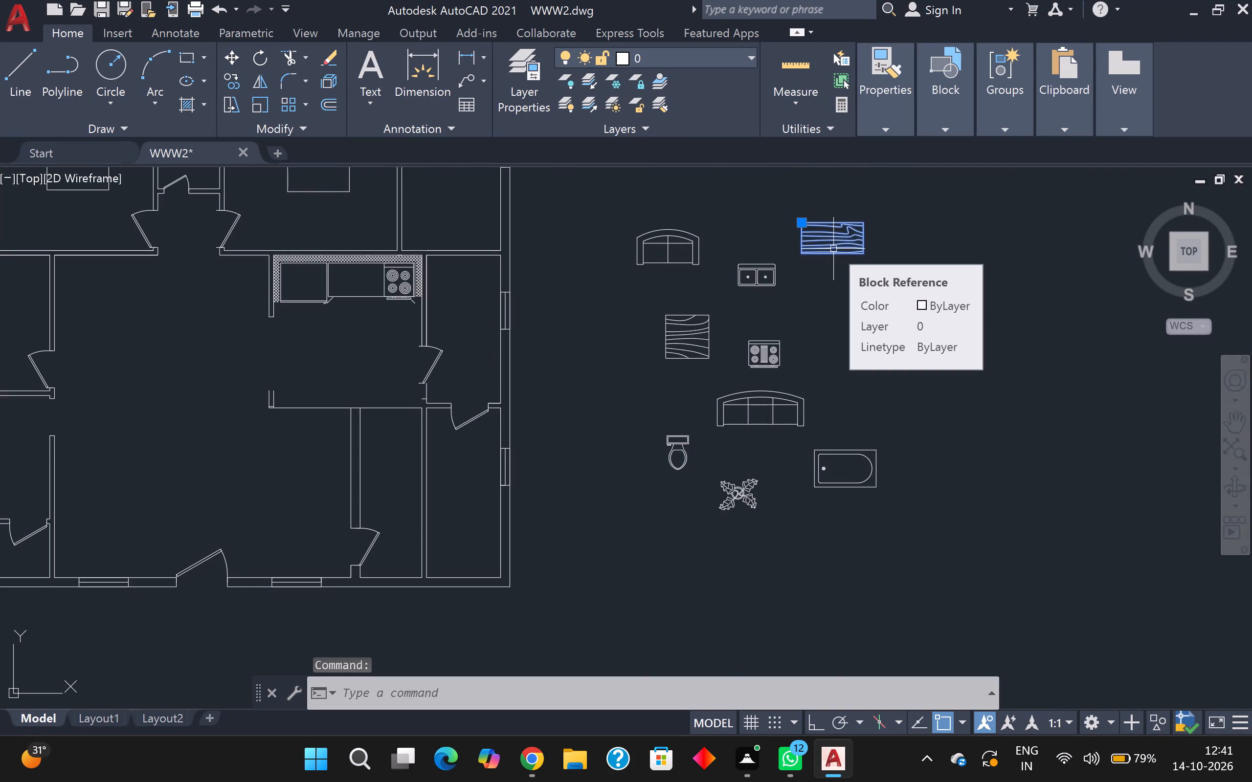
pyautogui.press('m')
pyautogui.press('Return')
pyautogui.click(833, 233)
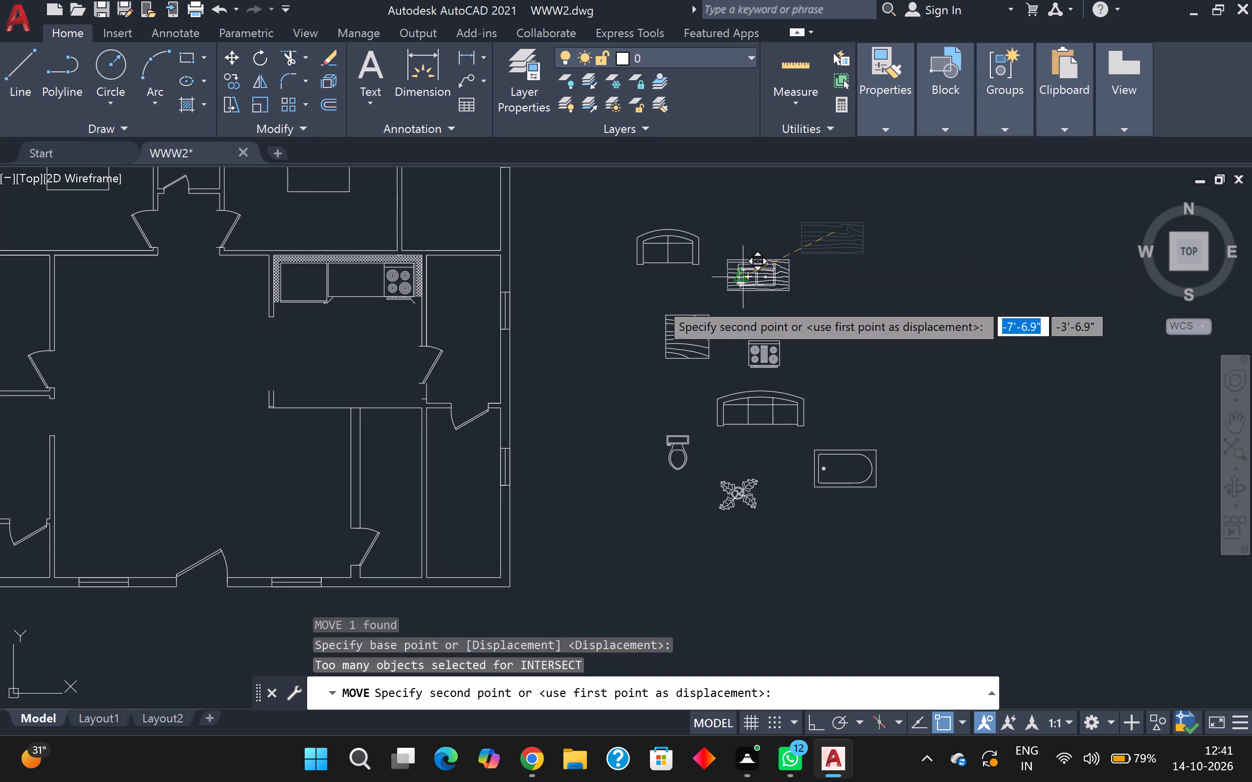
pyautogui.scroll(1, 481, 296)
pyautogui.scroll(1, 450, 265)
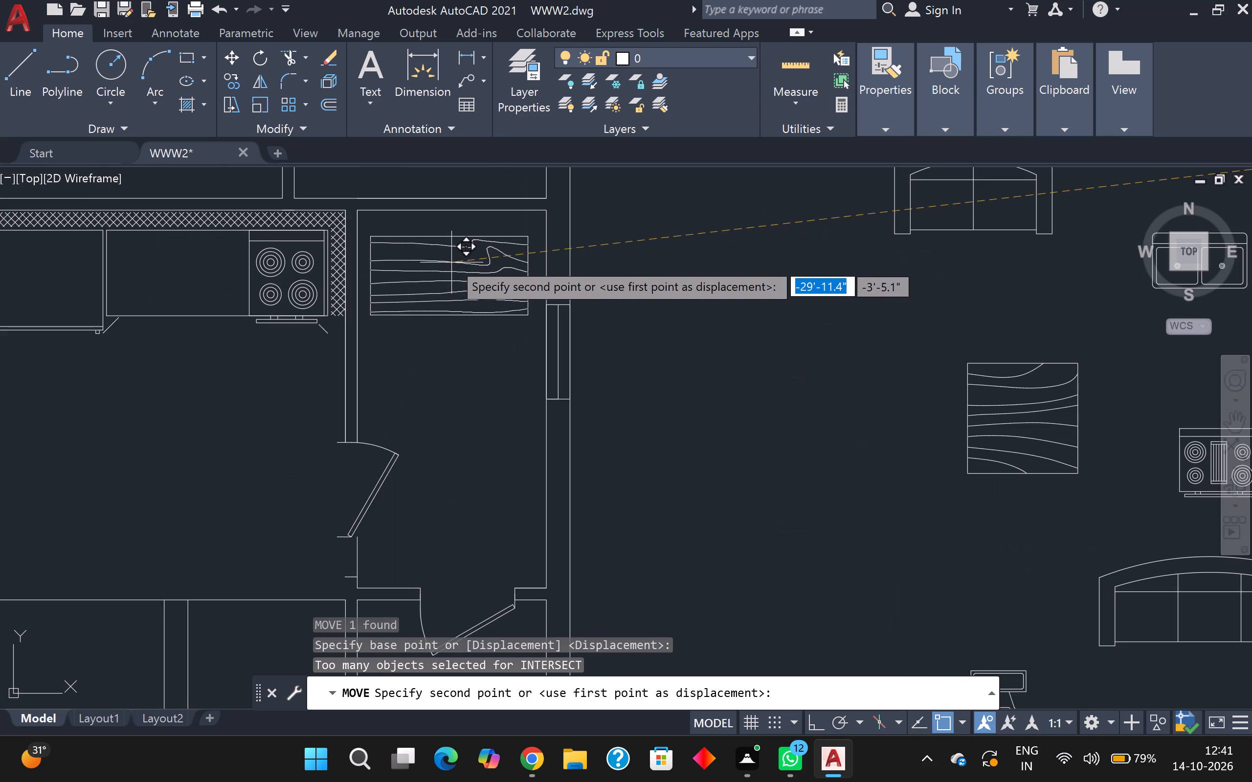
pyautogui.click(451, 253)
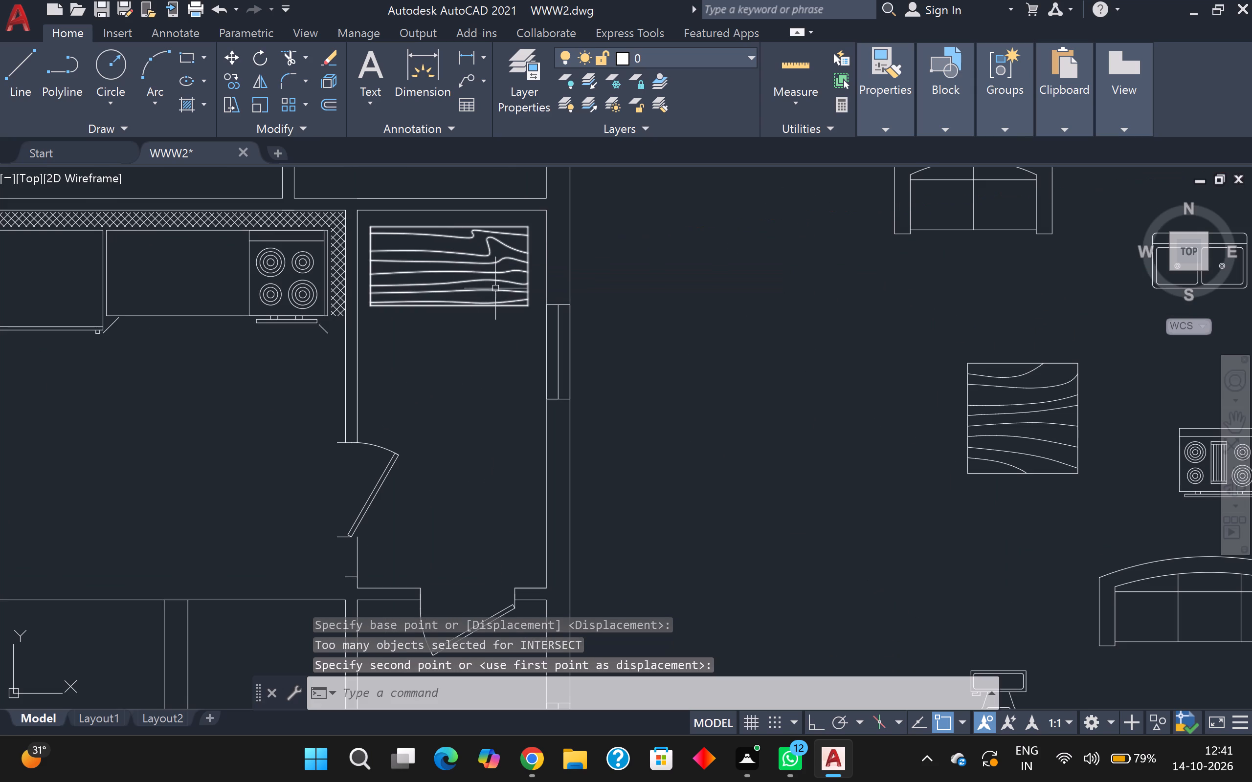
# Scale the wood-grain block by reference from its northwest corner, matching its top edge length to the room's 6'-0" inner width.
pyautogui.click(527, 306)
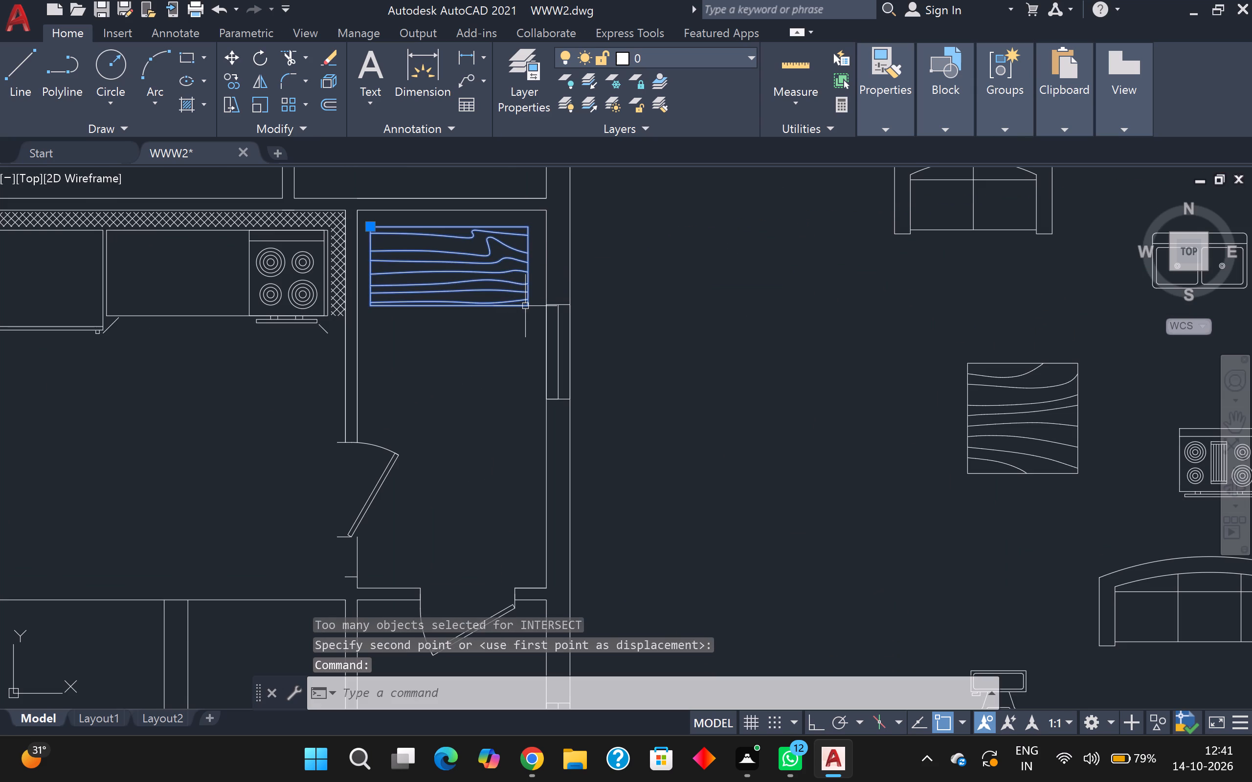
pyautogui.press('s')
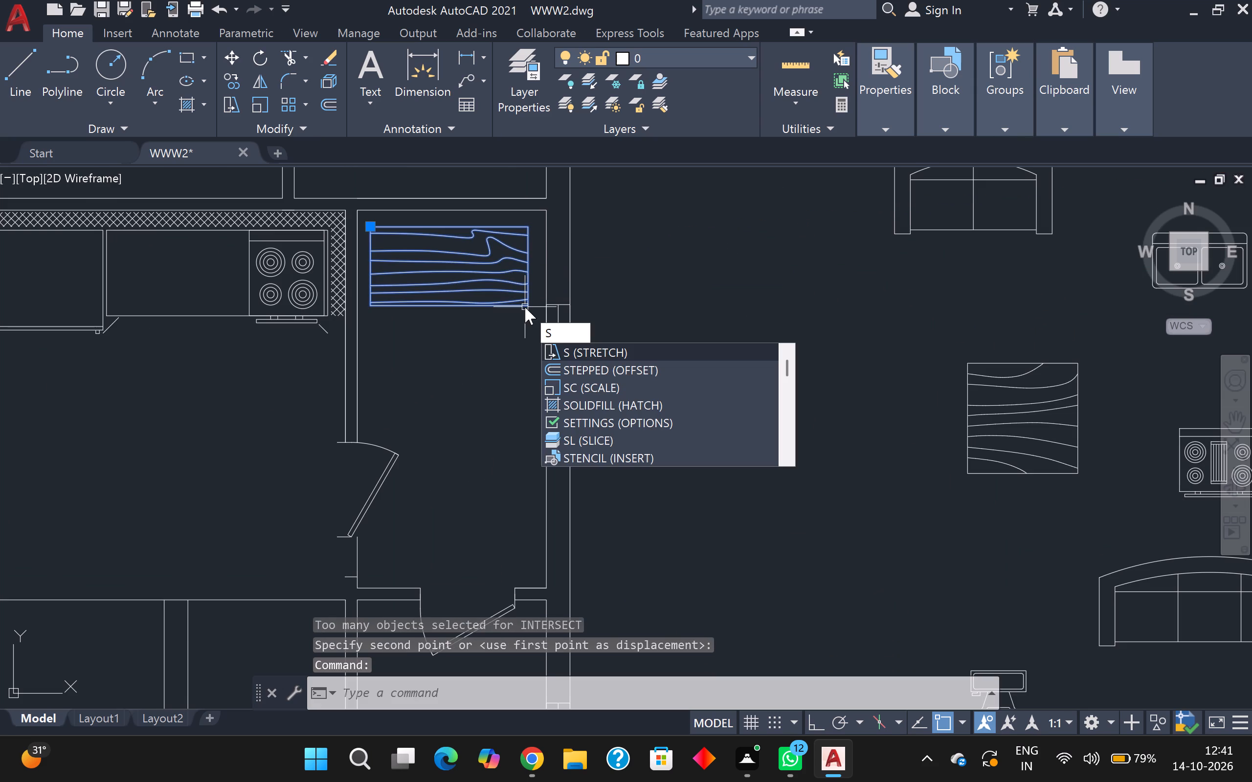
pyautogui.press('c')
pyautogui.press('Return')
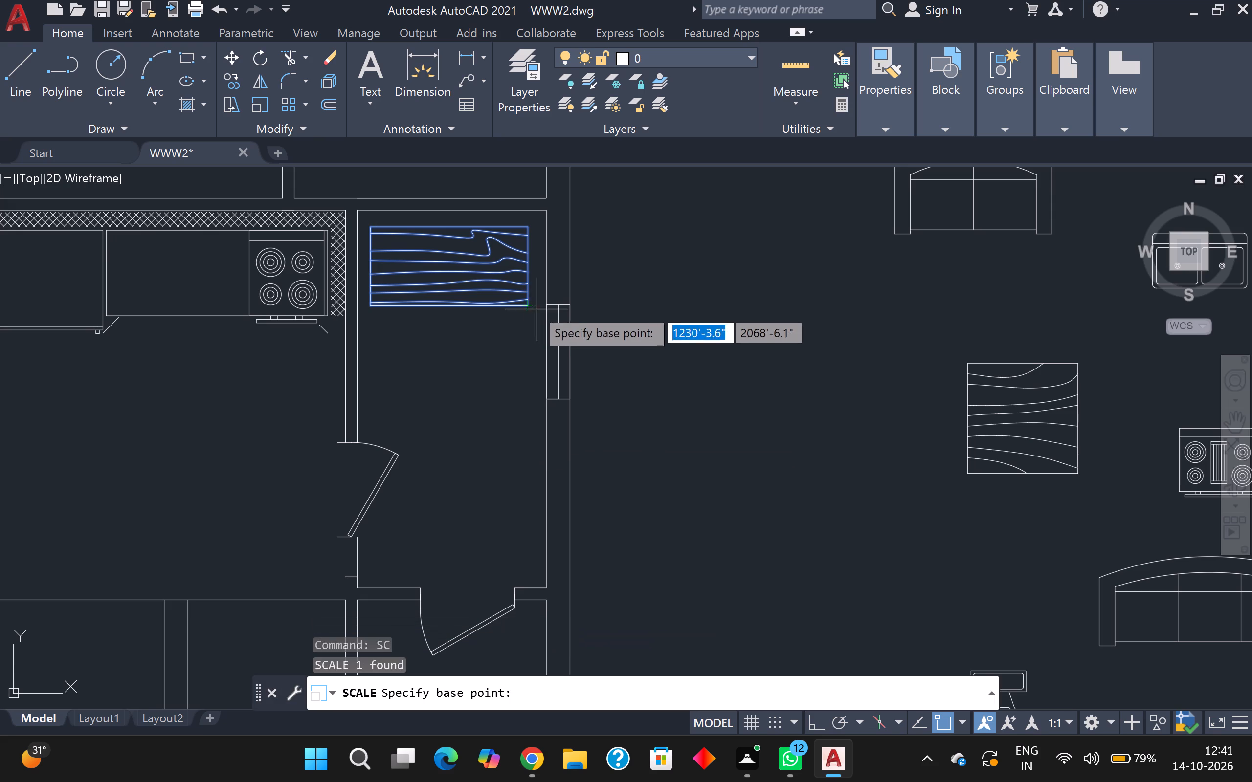
pyautogui.click(371, 229)
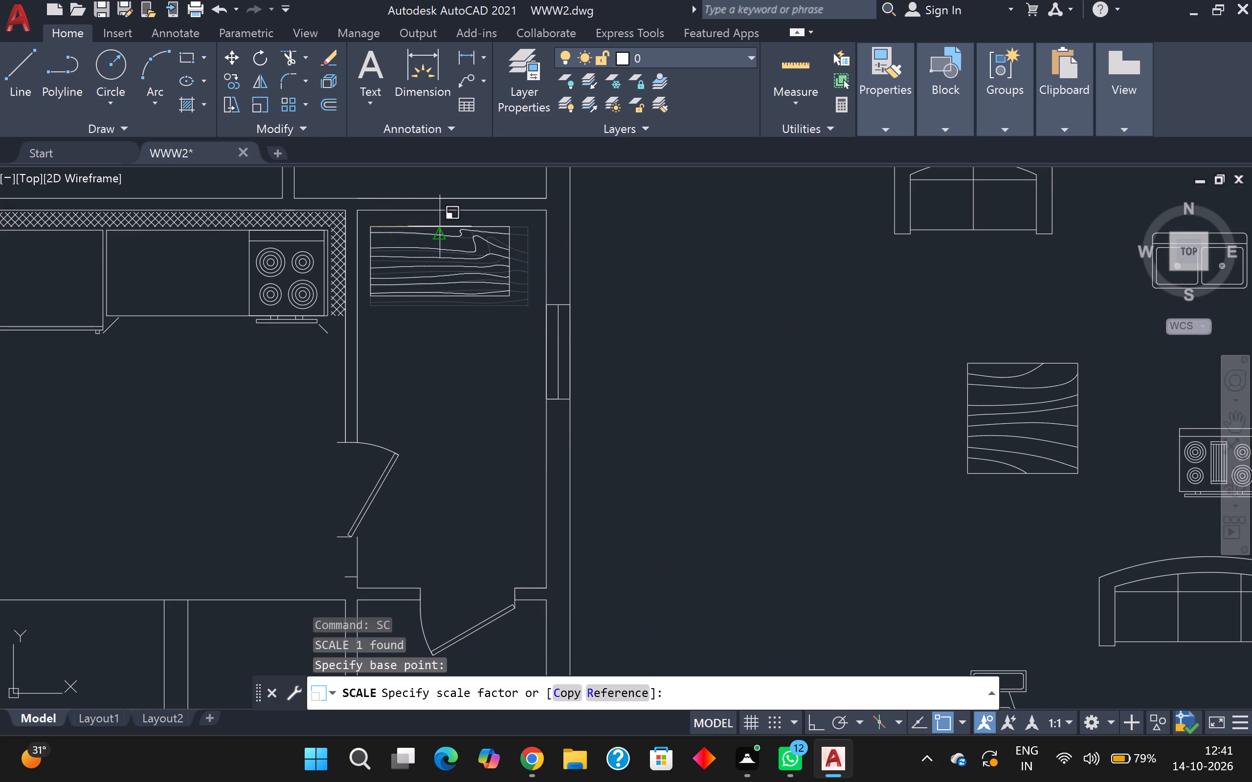
pyautogui.press('r')
pyautogui.press('Return')
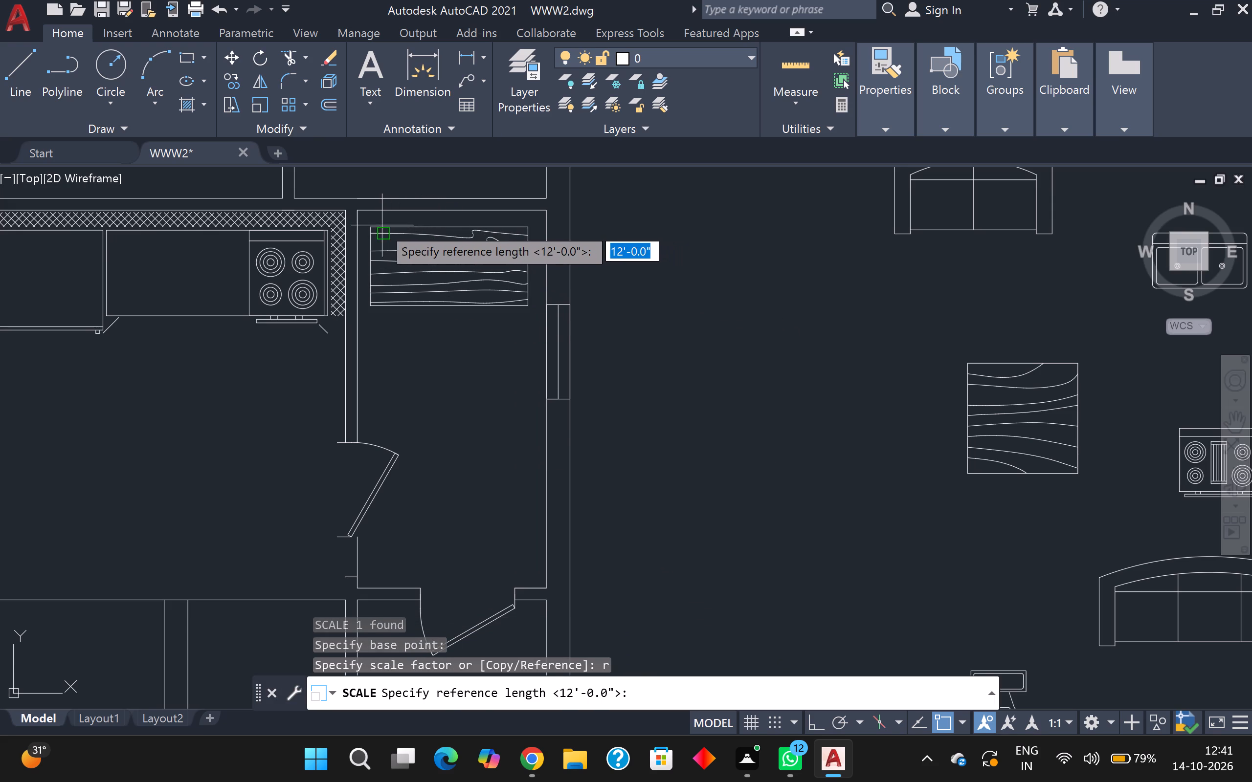
pyautogui.scroll(2, 372, 227)
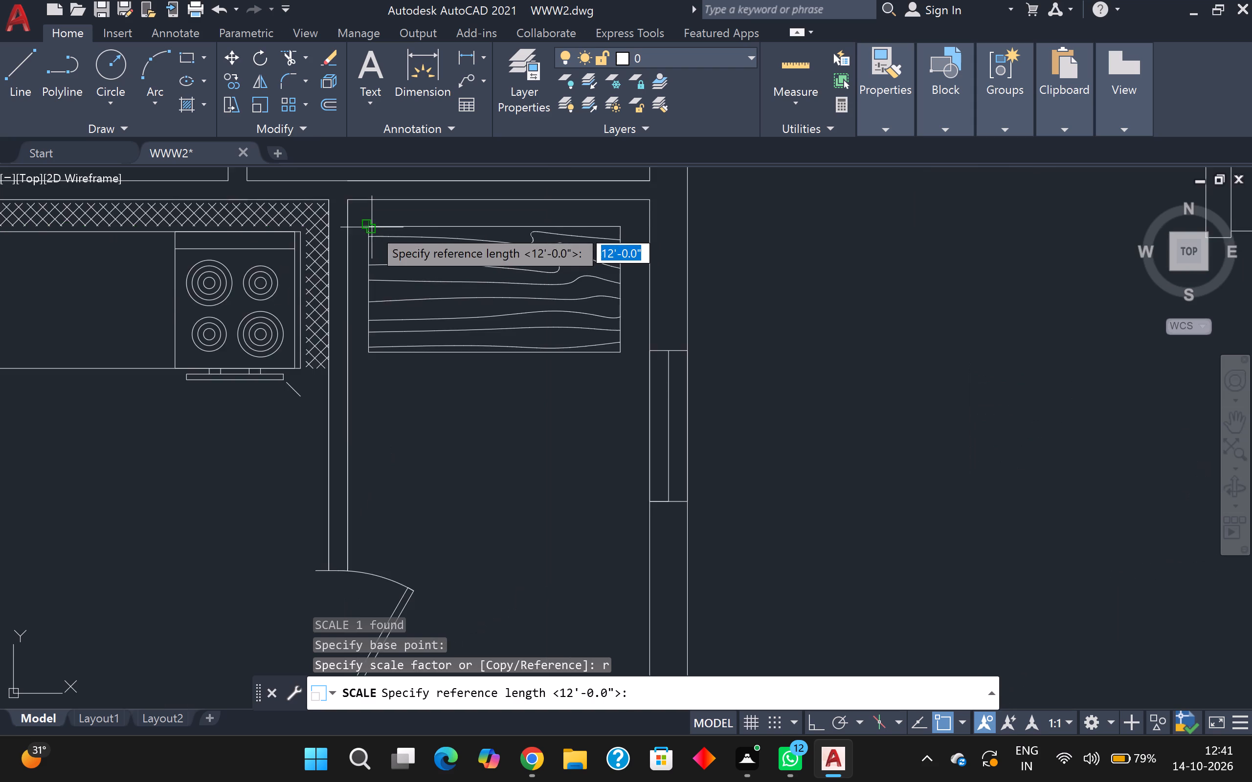
pyautogui.scroll(3, 370, 223)
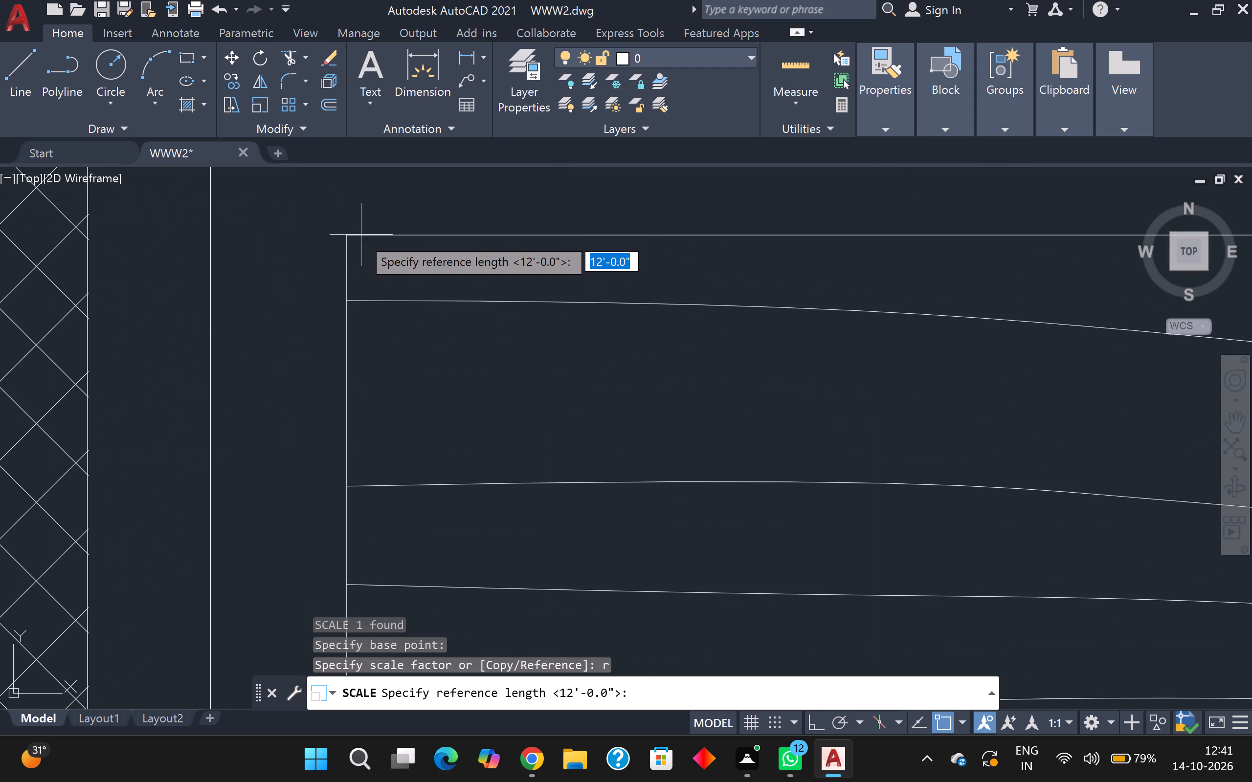
pyautogui.click(348, 237)
pyautogui.scroll(-3, 410, 222)
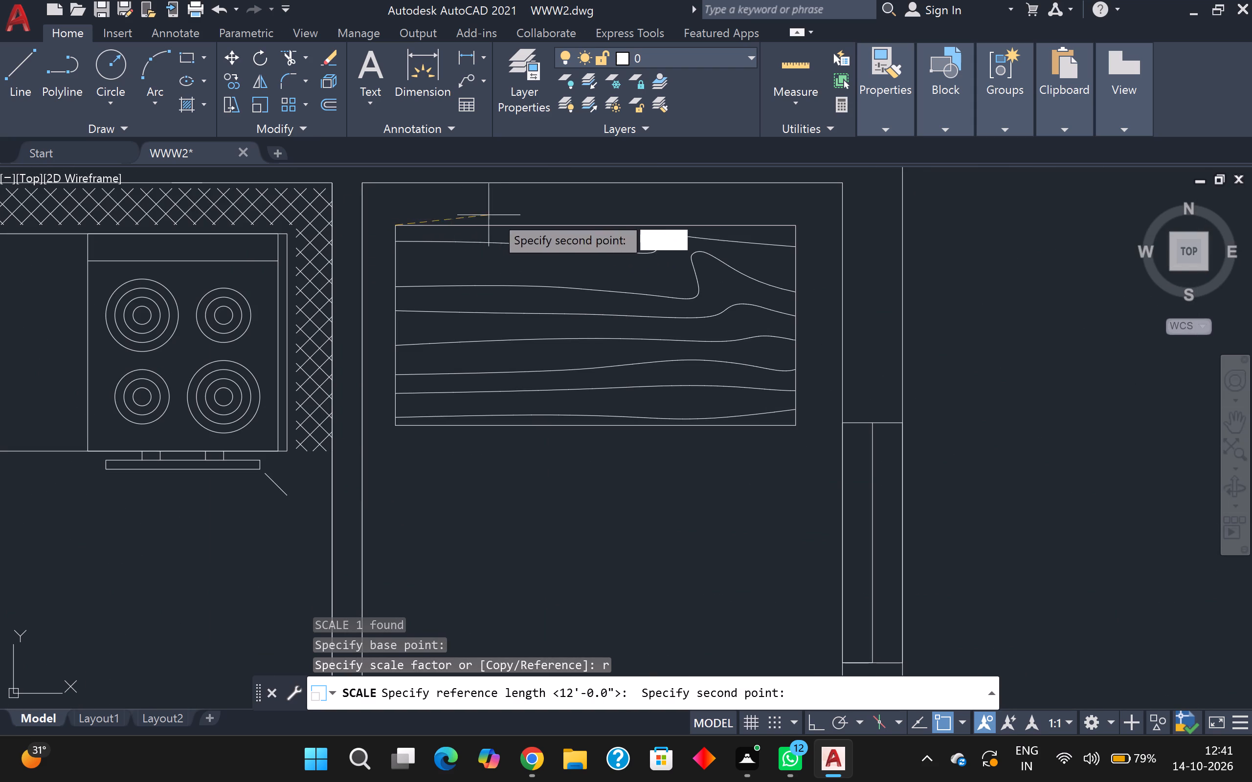
pyautogui.scroll(2, 734, 226)
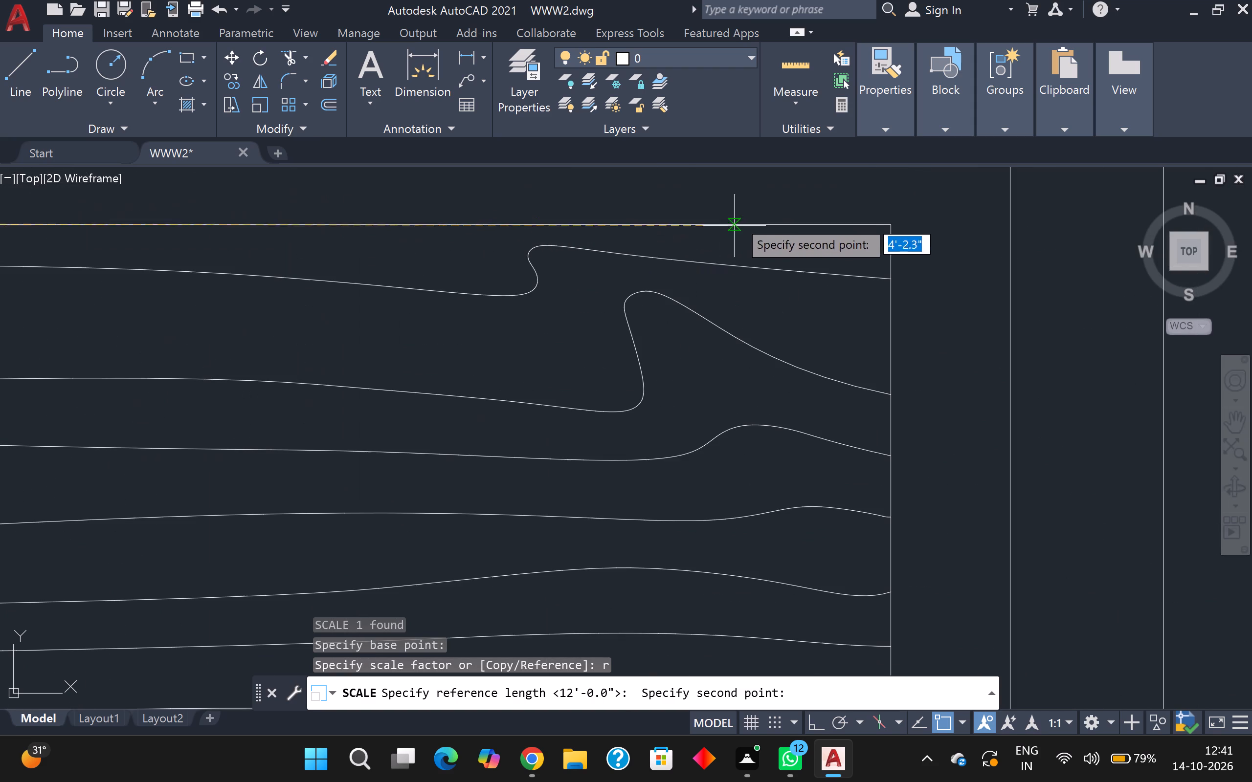
pyautogui.click(891, 221)
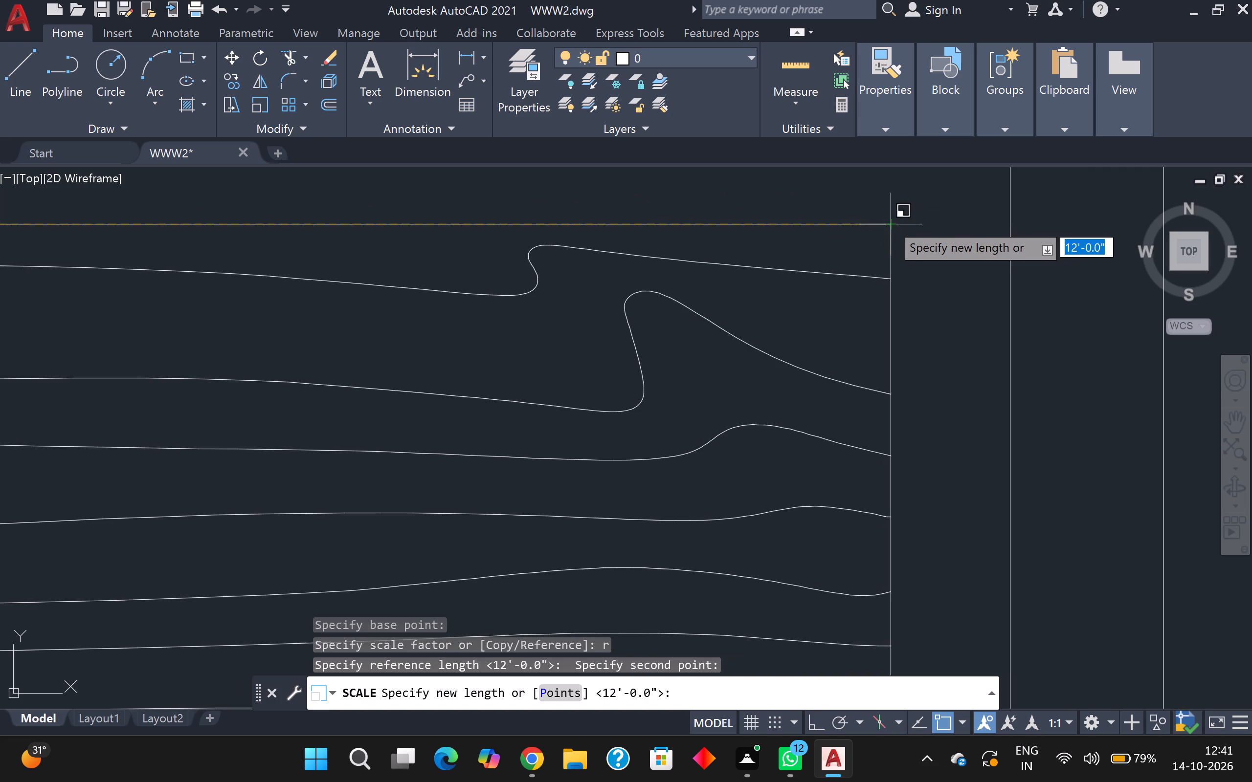
pyautogui.press('p')
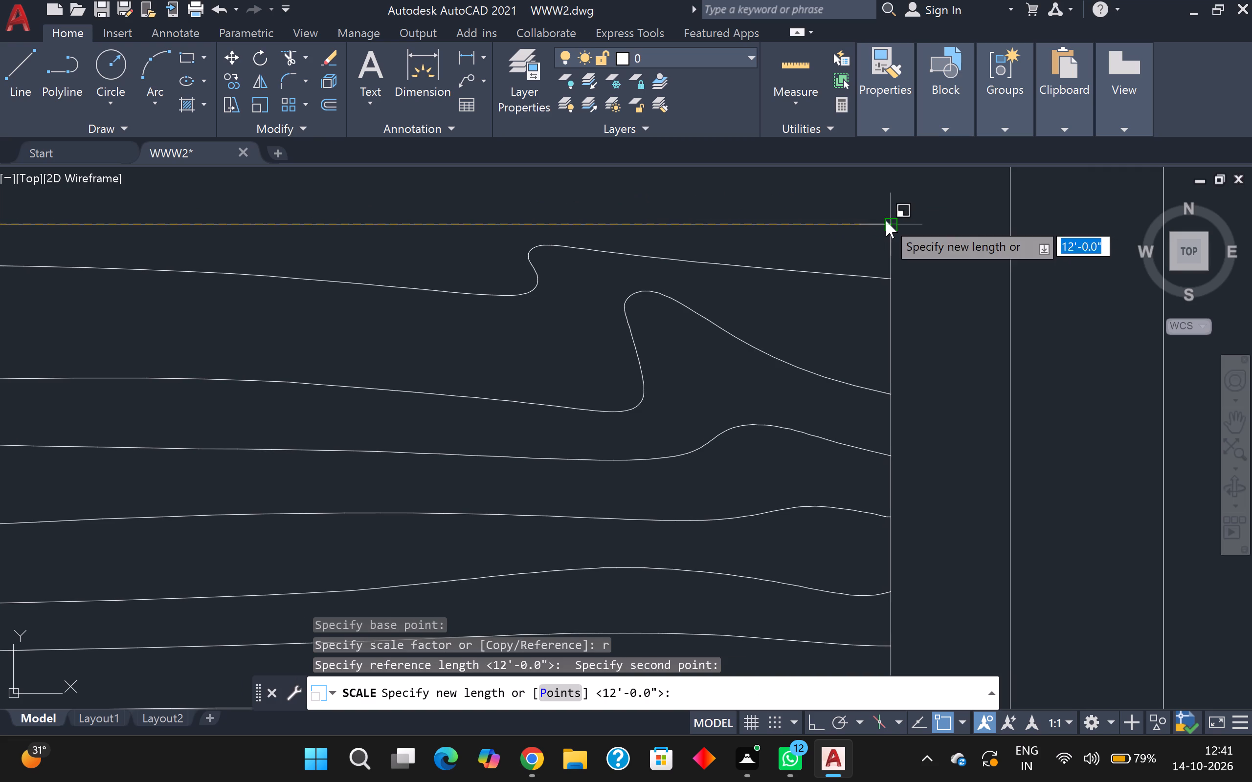
pyautogui.press('Return')
pyautogui.scroll(-5, 777, 259)
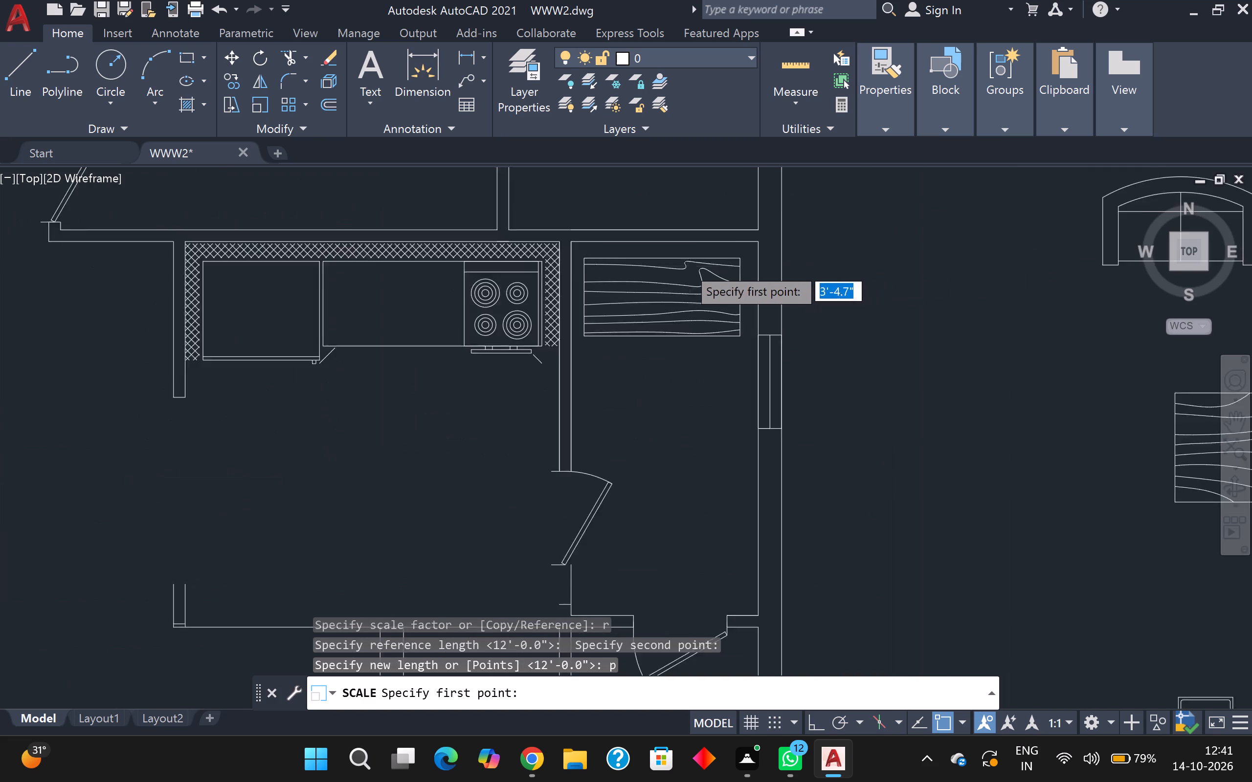
pyautogui.scroll(2, 650, 265)
pyautogui.moveTo(640, 257); pyautogui.dragTo(685, 325, button='middle')
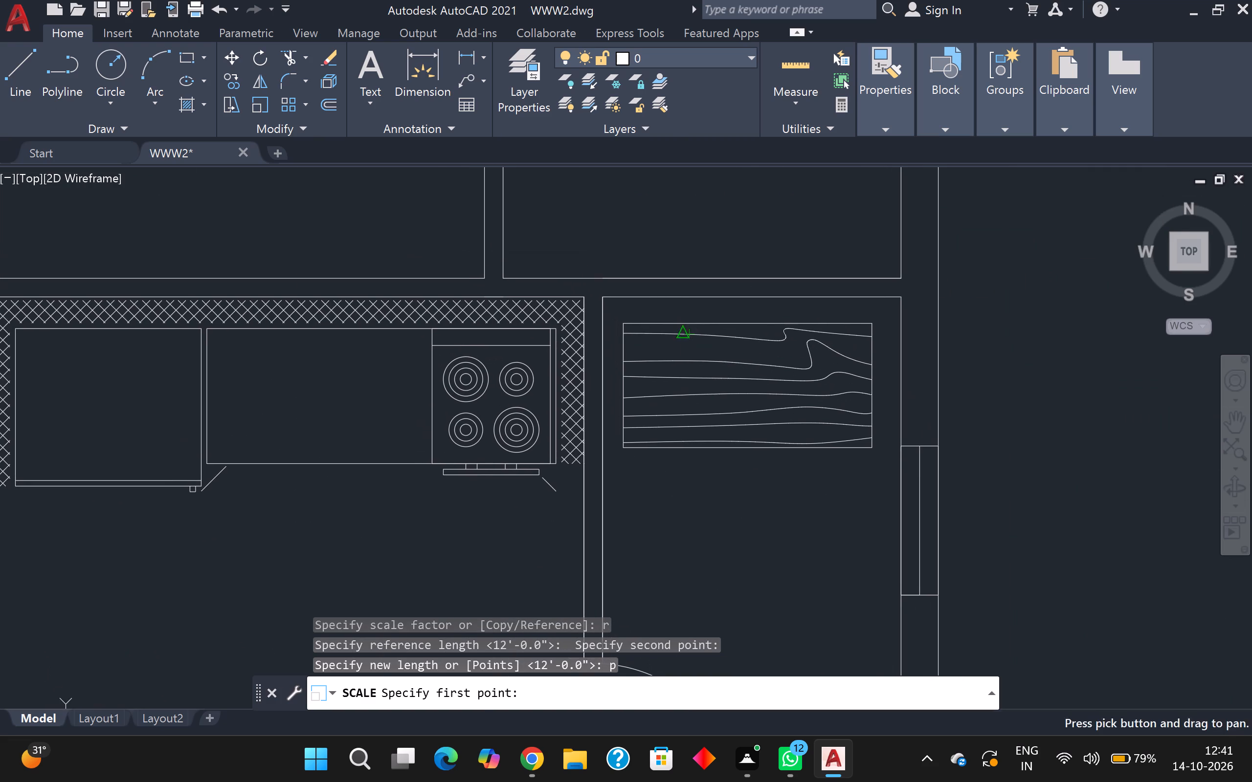
pyautogui.click(603, 300)
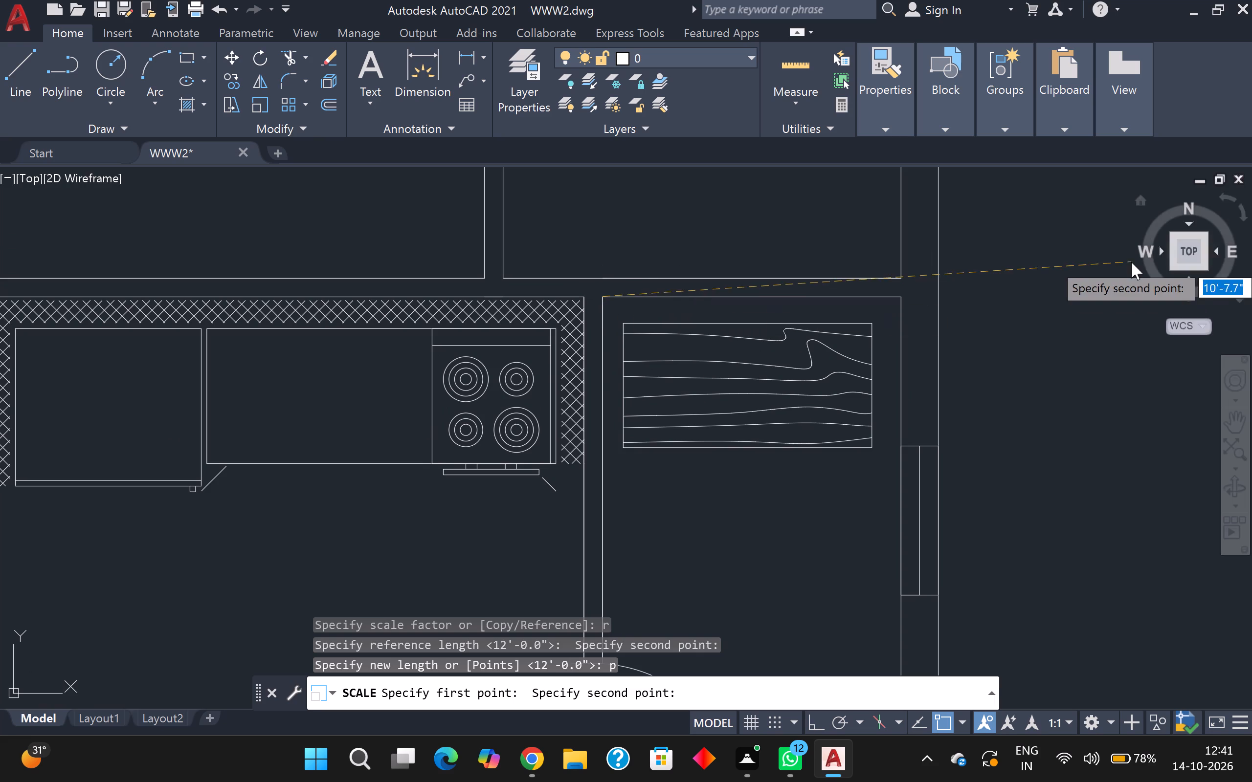
pyautogui.click(895, 297)
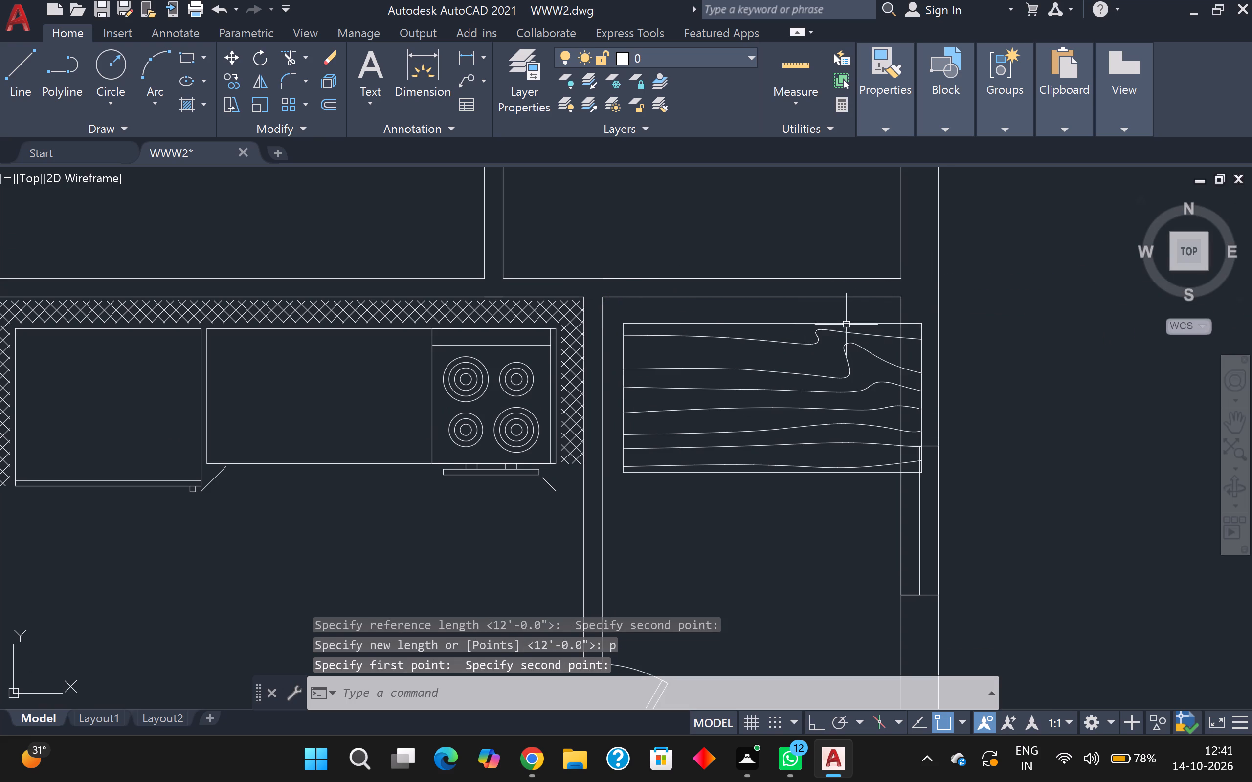
# Move the scaled wood-grain block northwest so it fits against the north, west and east walls of the room.
pyautogui.click(846, 325)
pyautogui.press('m')
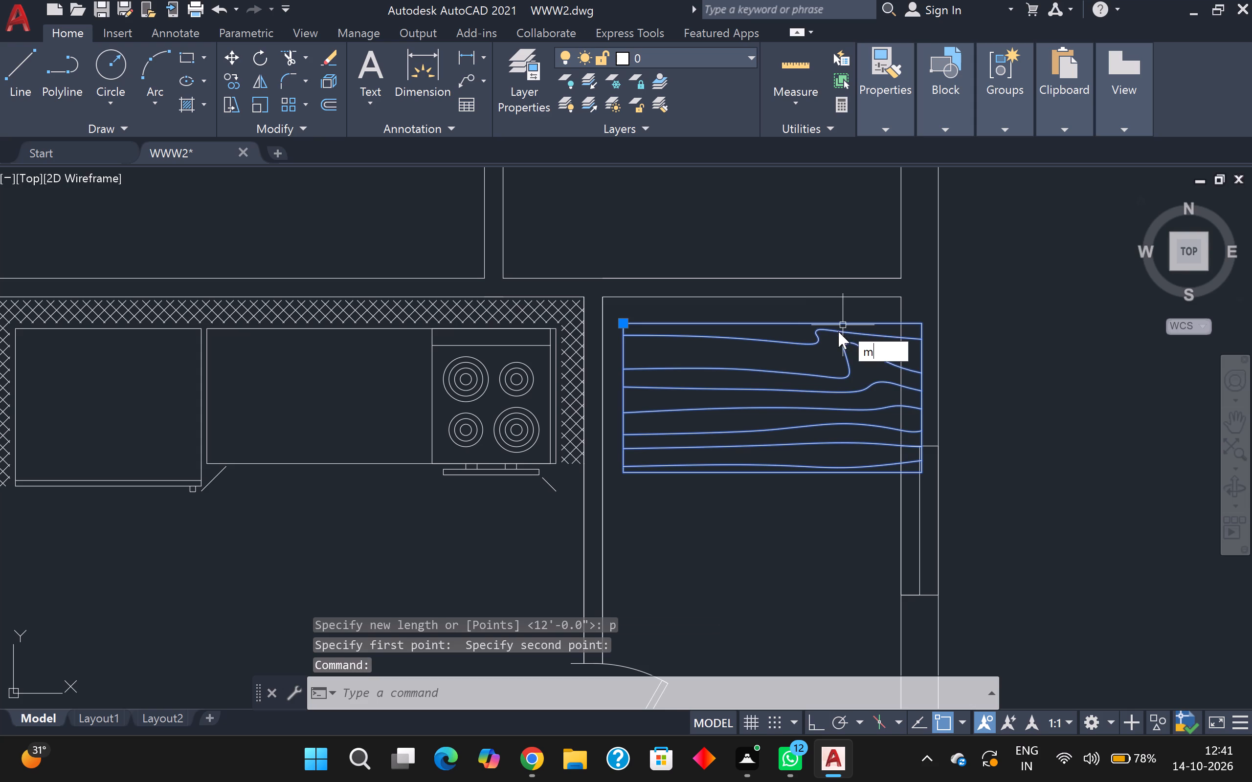
pyautogui.press('Return')
pyautogui.click(798, 389)
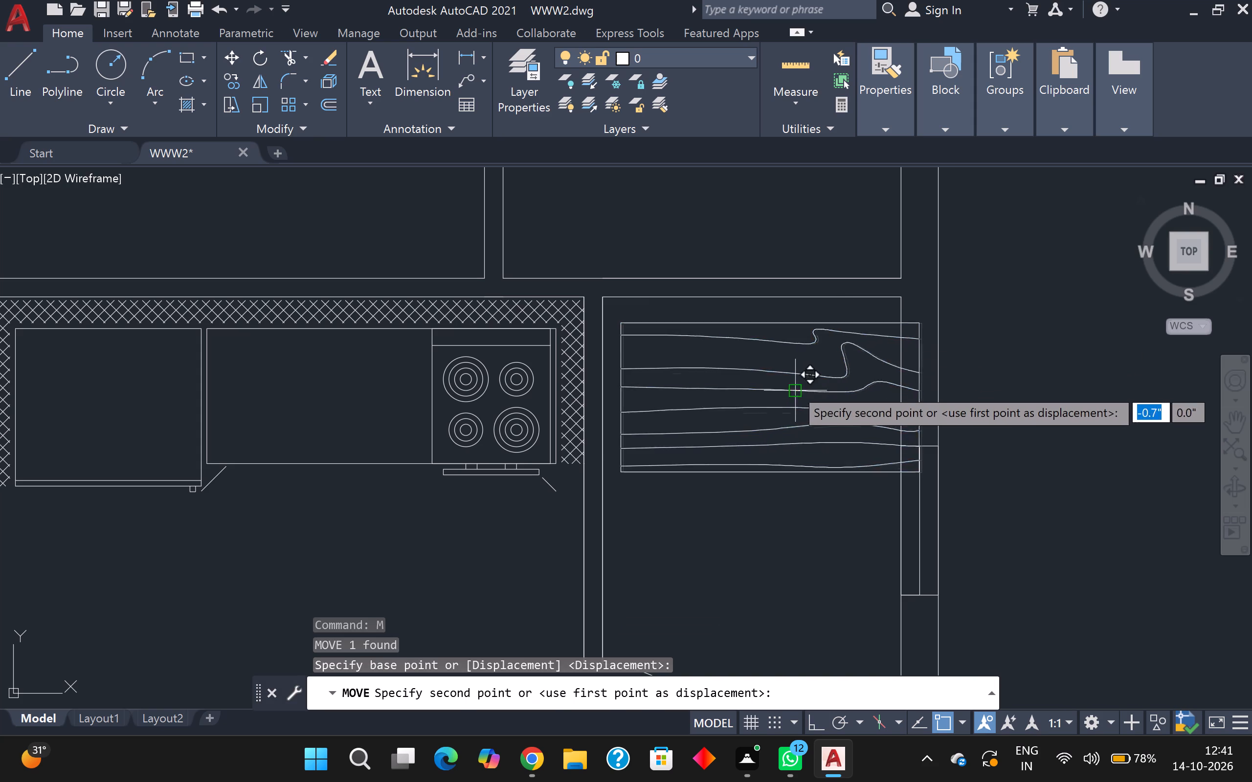
pyautogui.scroll(2, 783, 369)
pyautogui.scroll(-2, 775, 349)
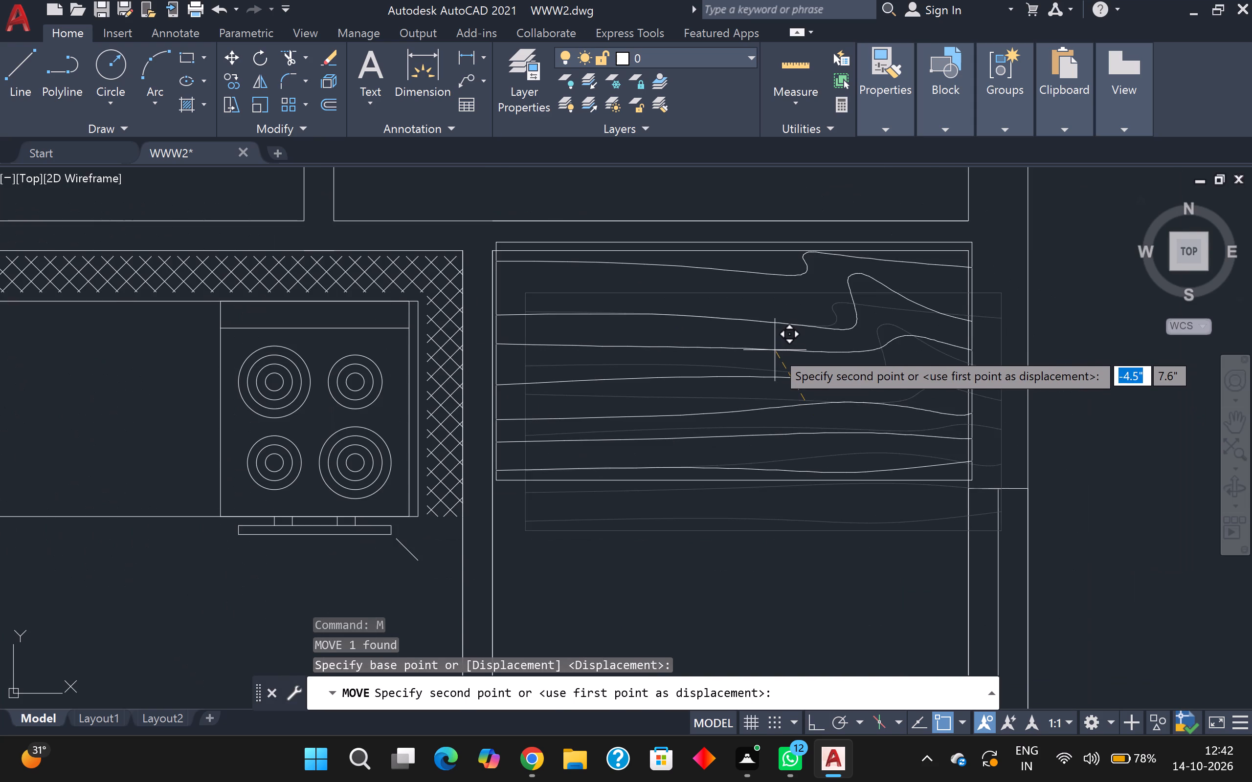
pyautogui.scroll(1, 775, 353)
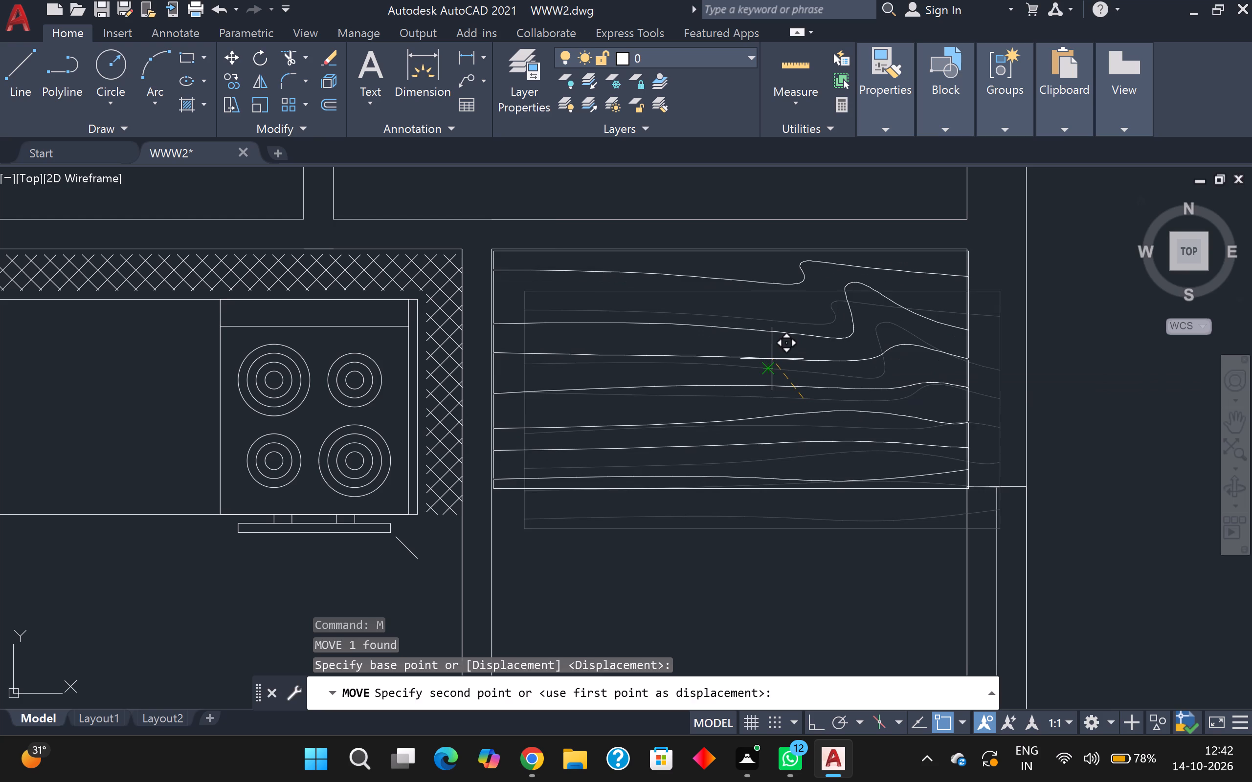
pyautogui.click(772, 359)
# Move the toilet into the narrow room south of the kitchen, with its tank near the north wall.
pyautogui.scroll(-3, 773, 335)
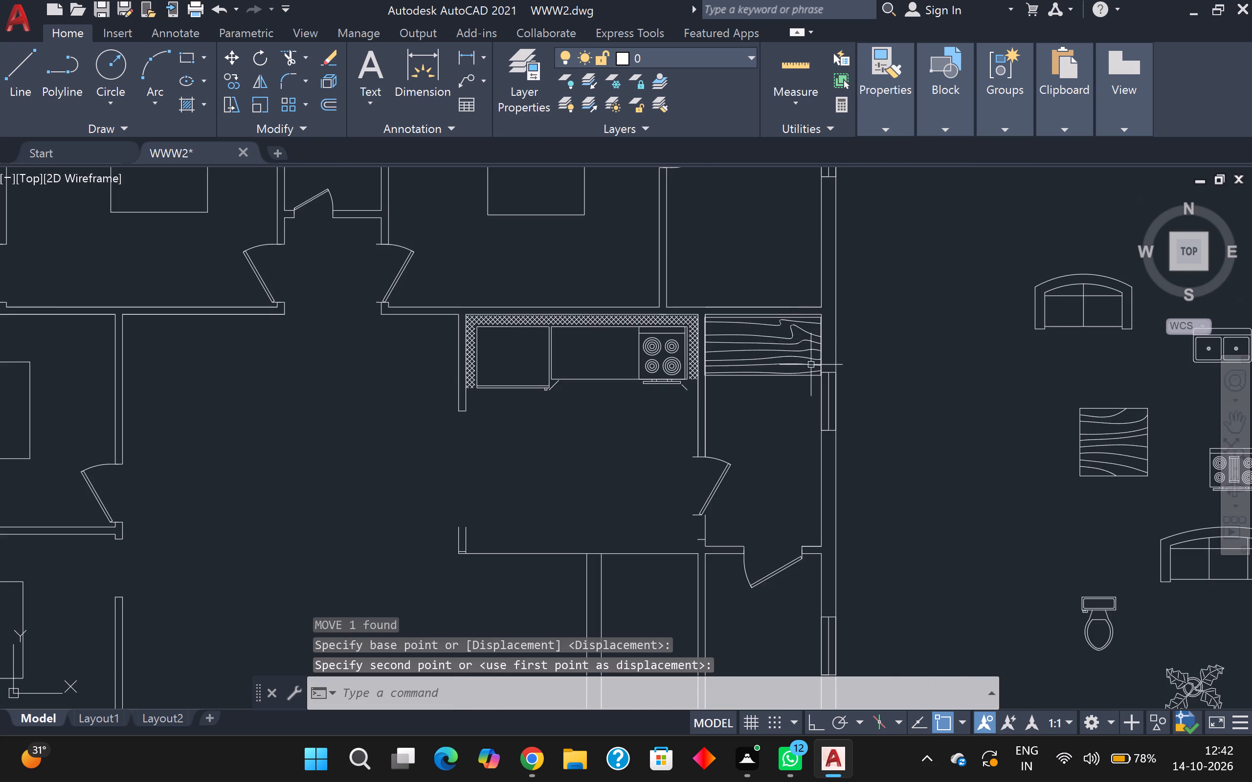
pyautogui.scroll(-2, 801, 371)
pyautogui.scroll(2, 799, 375)
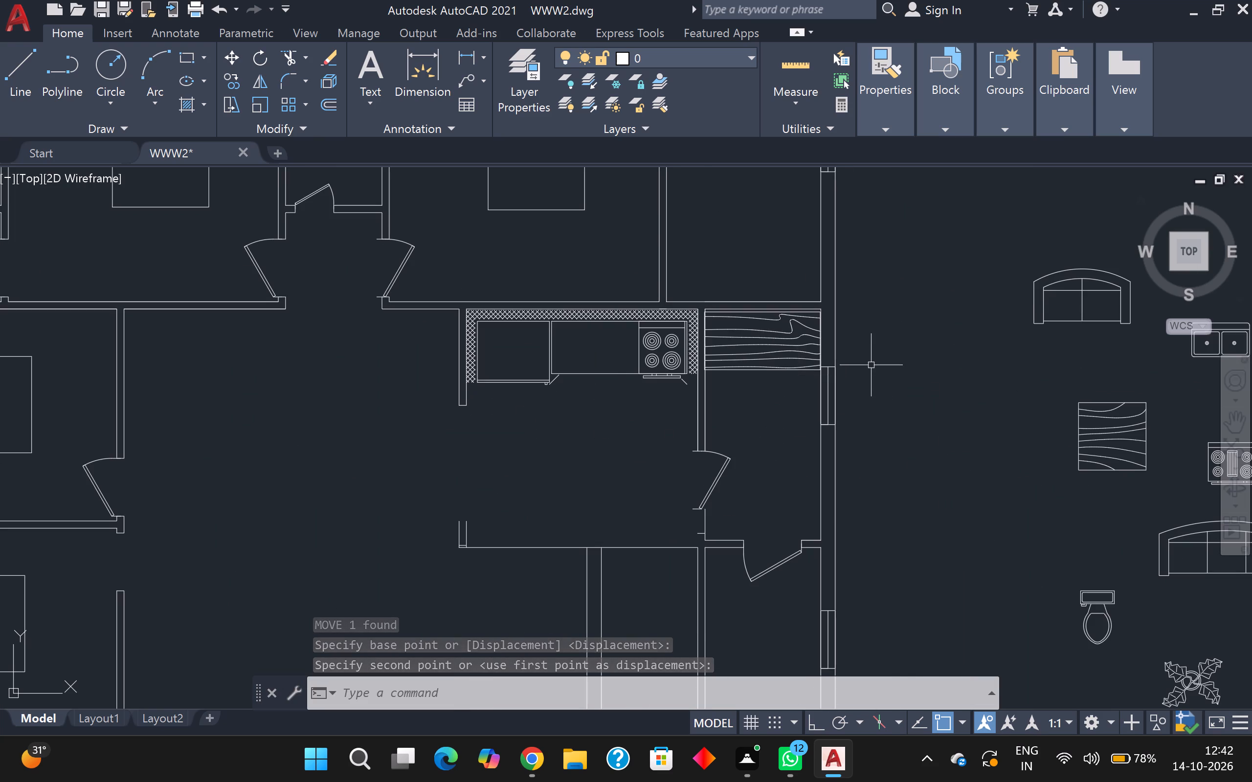
pyautogui.scroll(-1, 871, 365)
pyautogui.scroll(-1, 931, 445)
pyautogui.moveTo(929, 444); pyautogui.dragTo(894, 402, button='middle')
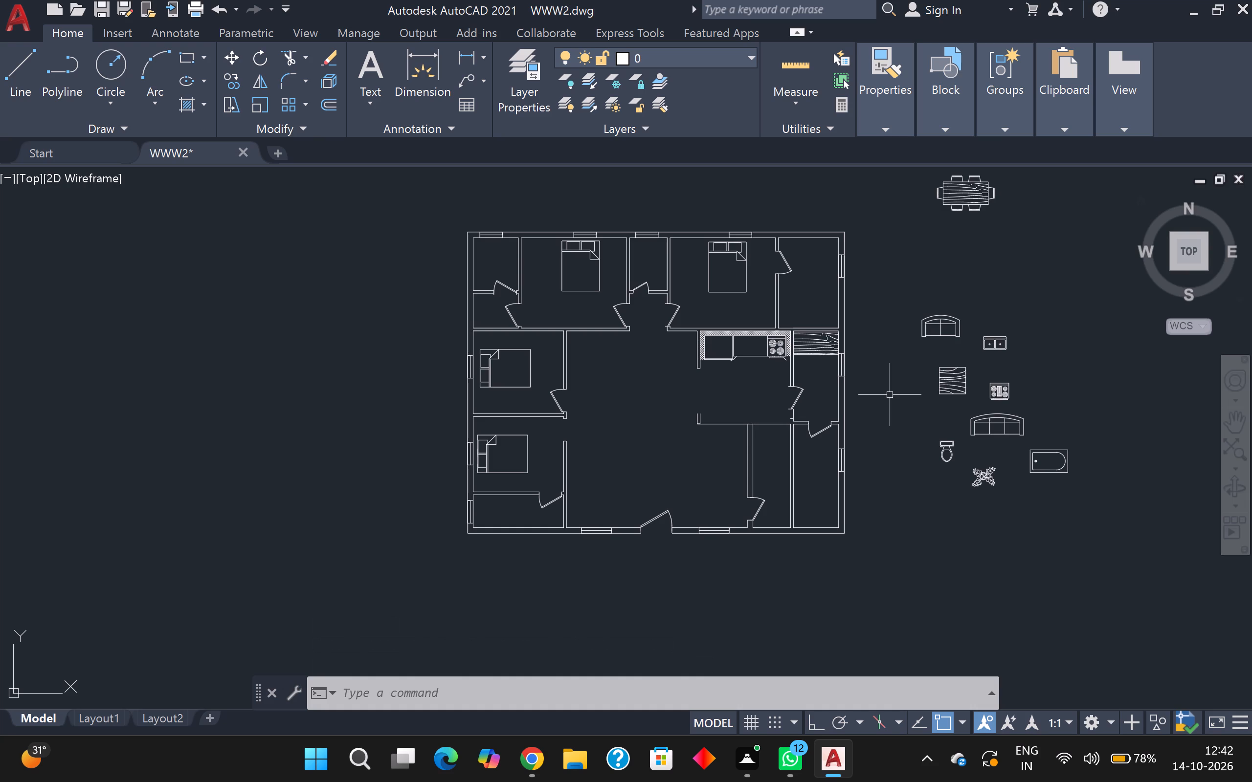
pyautogui.click(951, 444)
pyautogui.press('m')
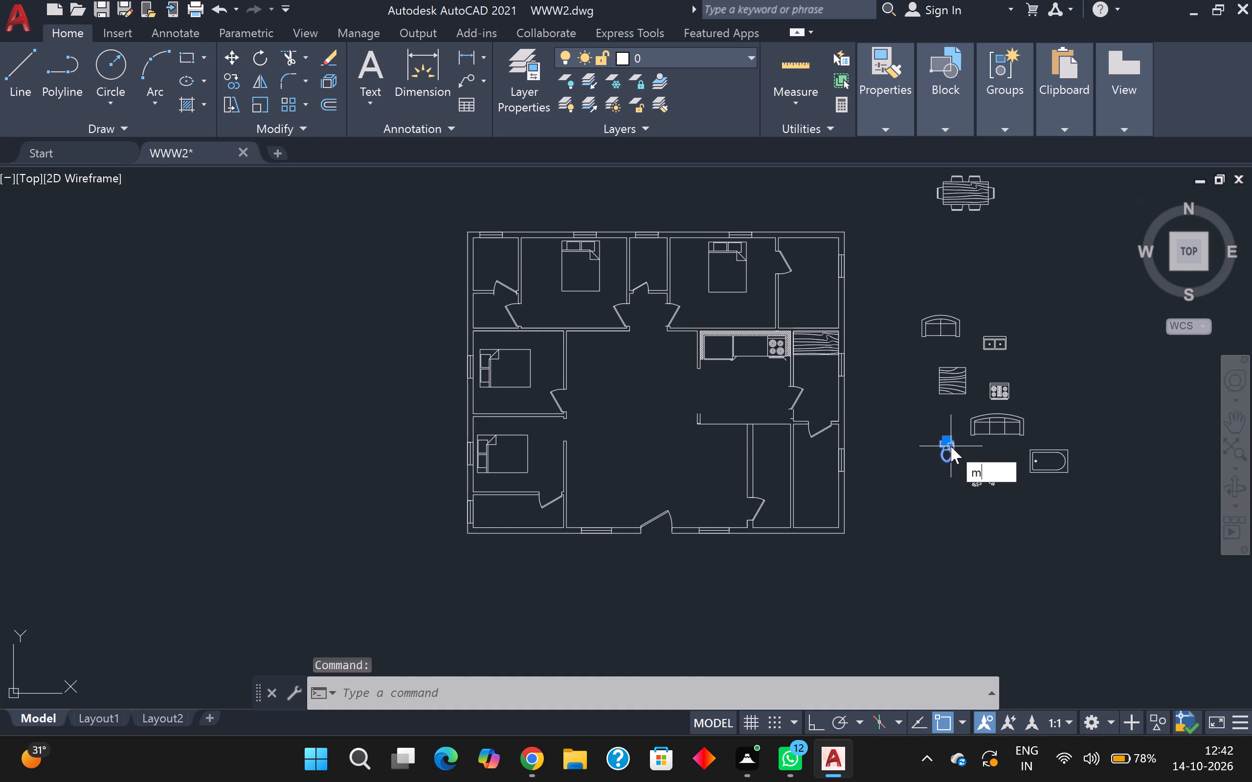
pyautogui.press('Return')
pyautogui.moveTo(939, 449); pyautogui.dragTo(934, 449)
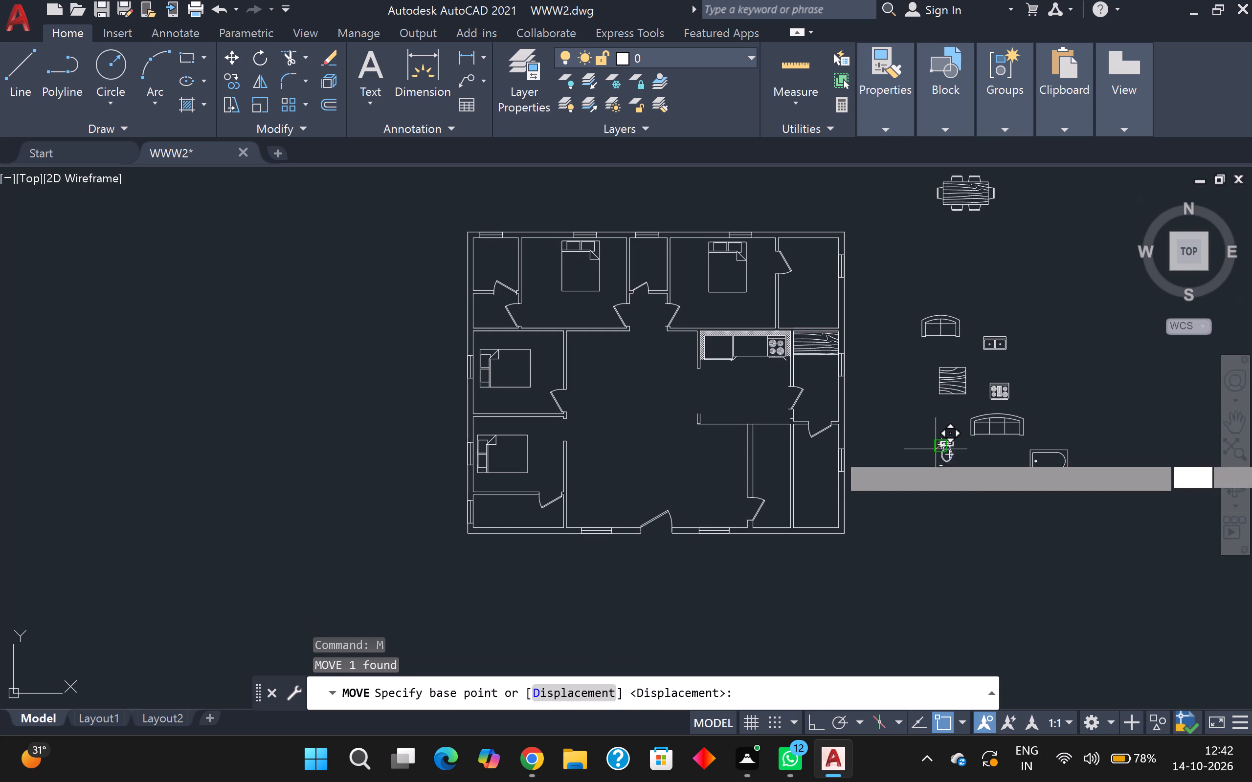
pyautogui.scroll(2, 757, 440)
pyautogui.scroll(-2, 756, 439)
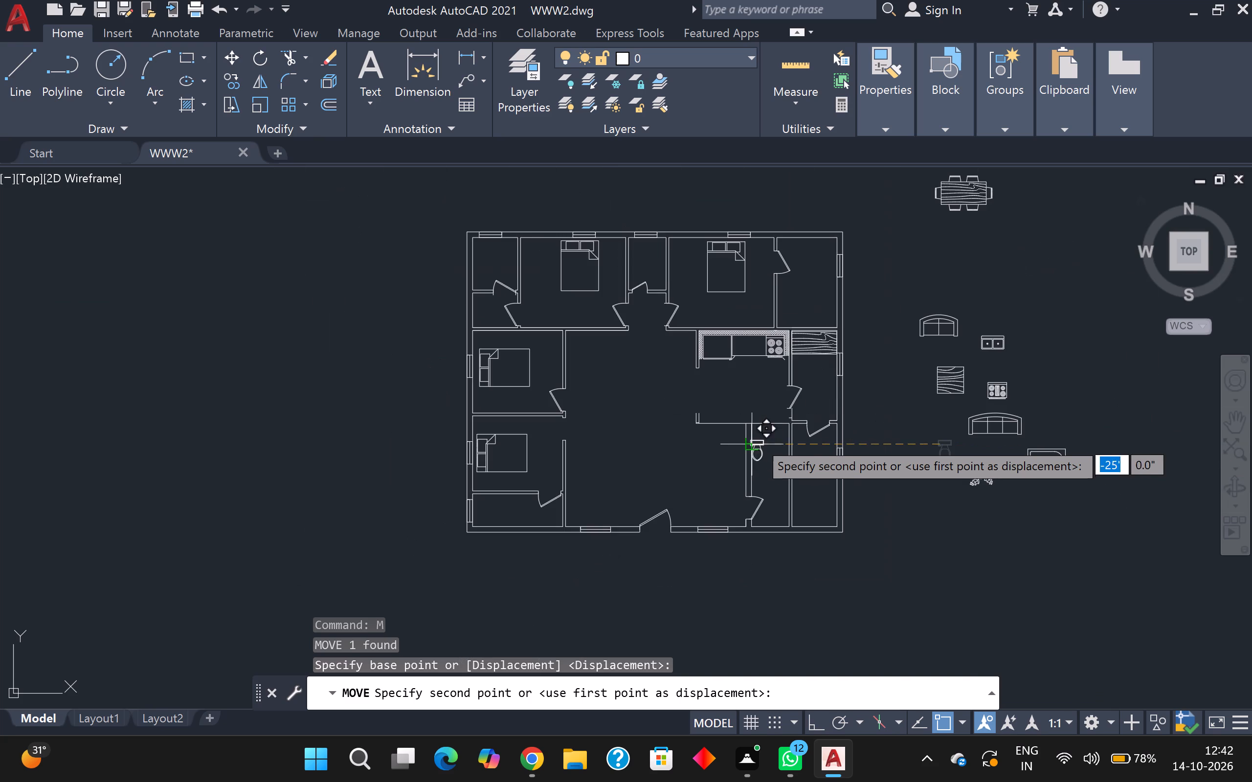
pyautogui.scroll(4, 761, 446)
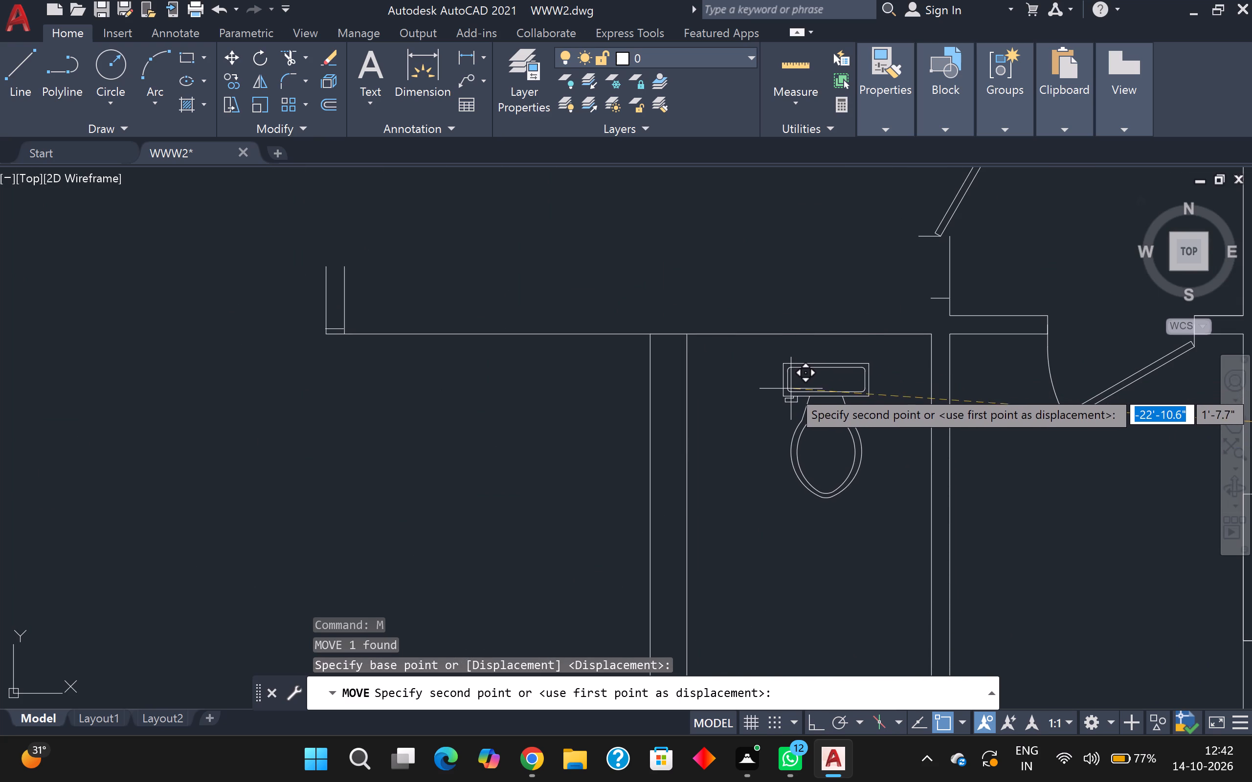
pyautogui.click(812, 378)
pyautogui.scroll(-2, 812, 378)
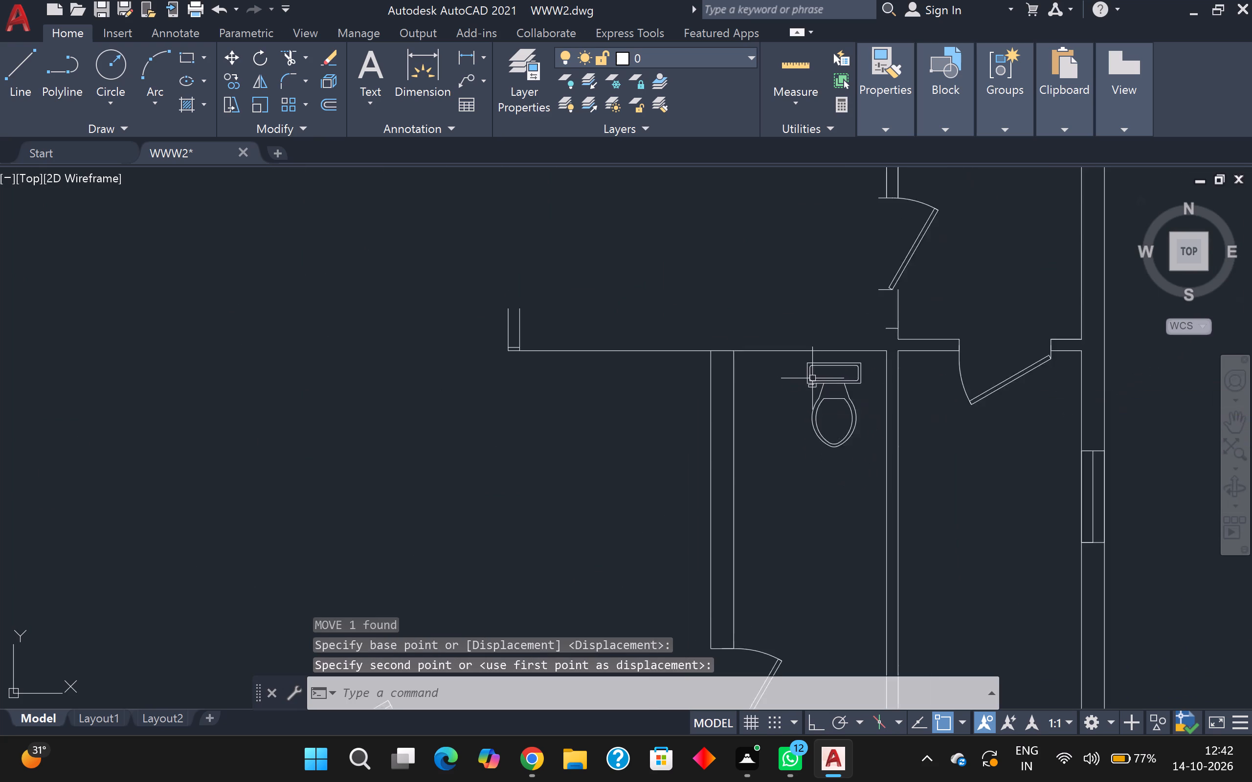
pyautogui.scroll(-4, 812, 382)
pyautogui.scroll(3, 855, 439)
pyautogui.moveTo(854, 435); pyautogui.dragTo(798, 479, button='middle')
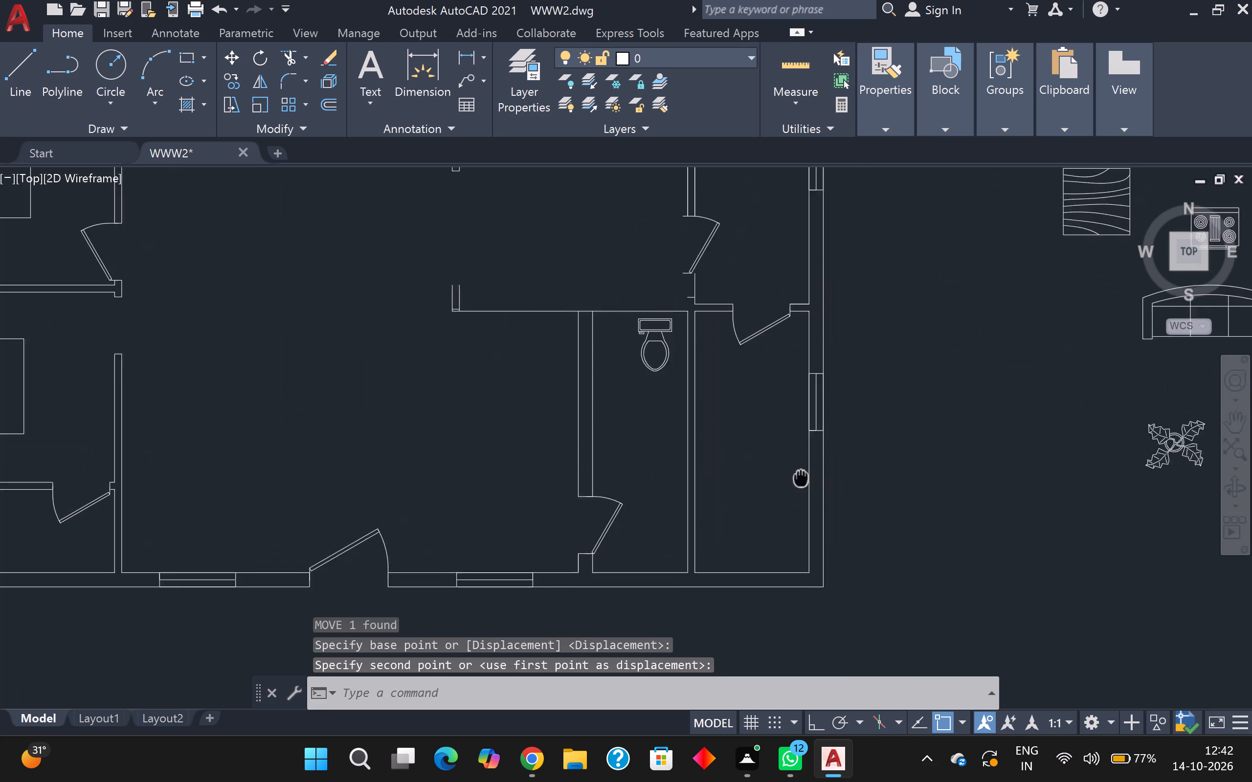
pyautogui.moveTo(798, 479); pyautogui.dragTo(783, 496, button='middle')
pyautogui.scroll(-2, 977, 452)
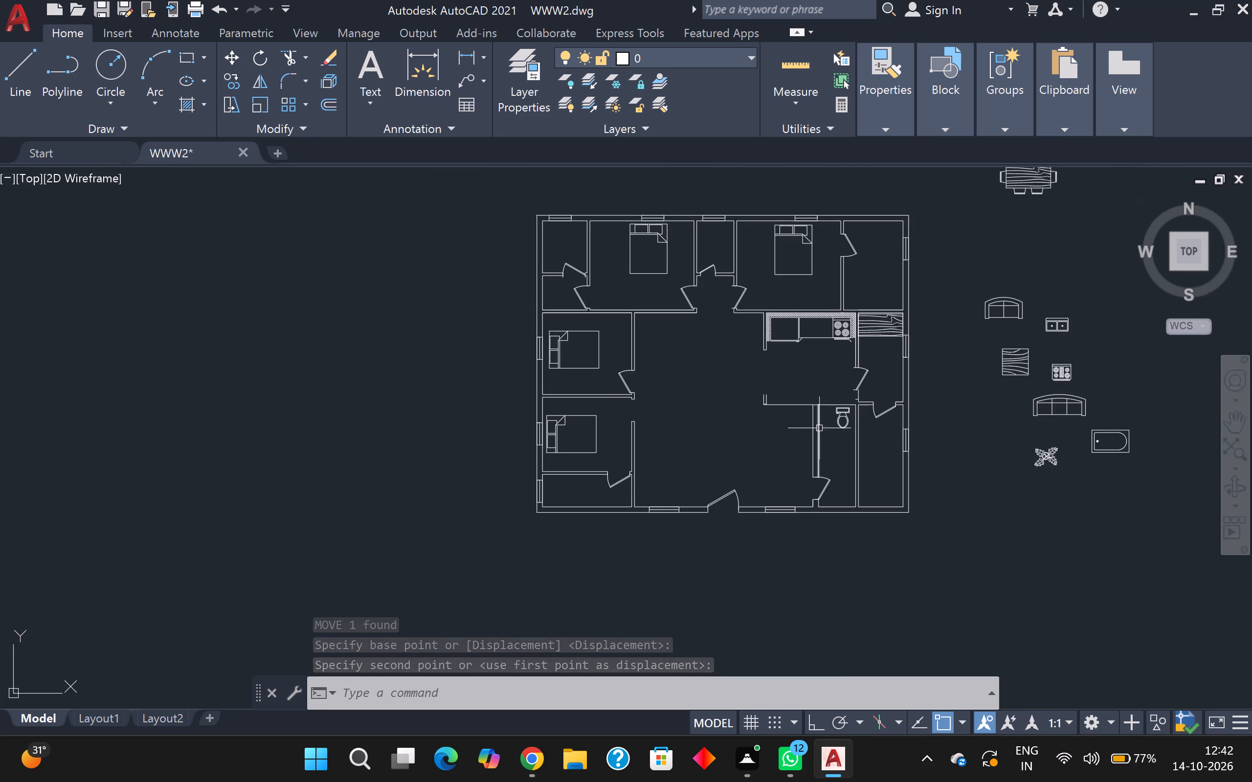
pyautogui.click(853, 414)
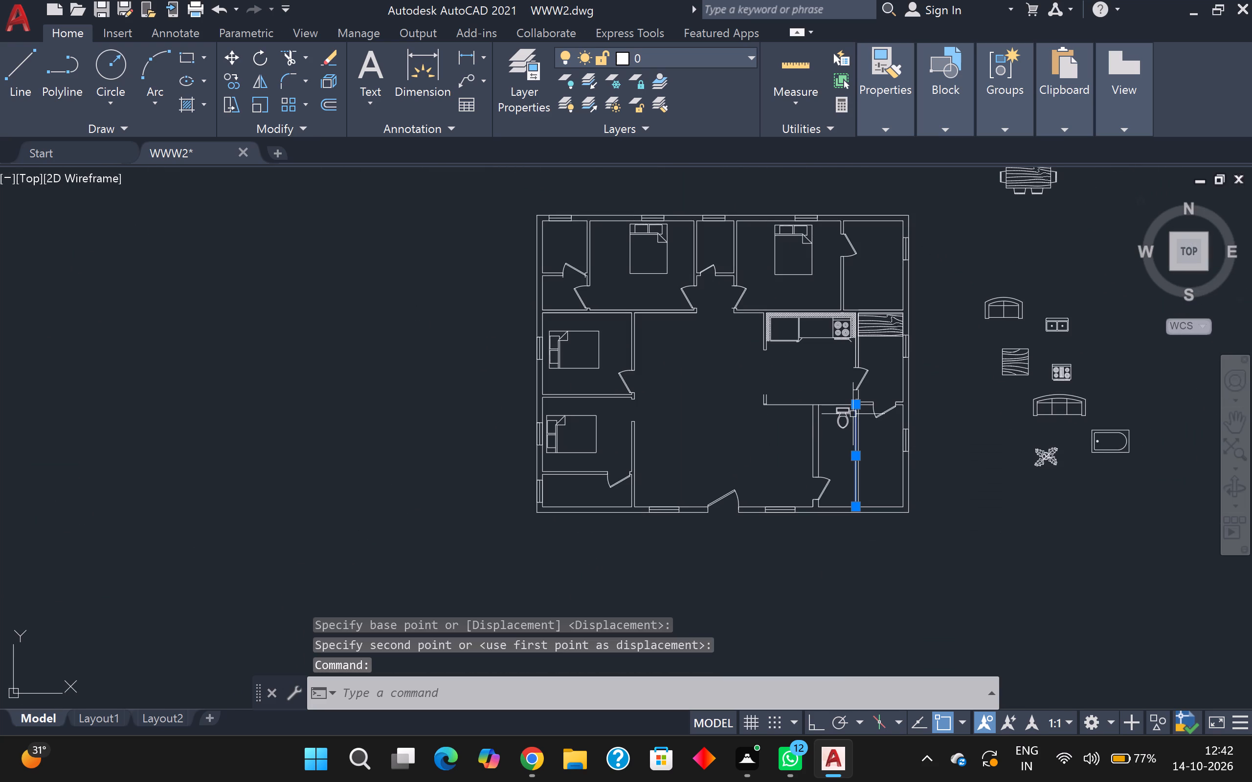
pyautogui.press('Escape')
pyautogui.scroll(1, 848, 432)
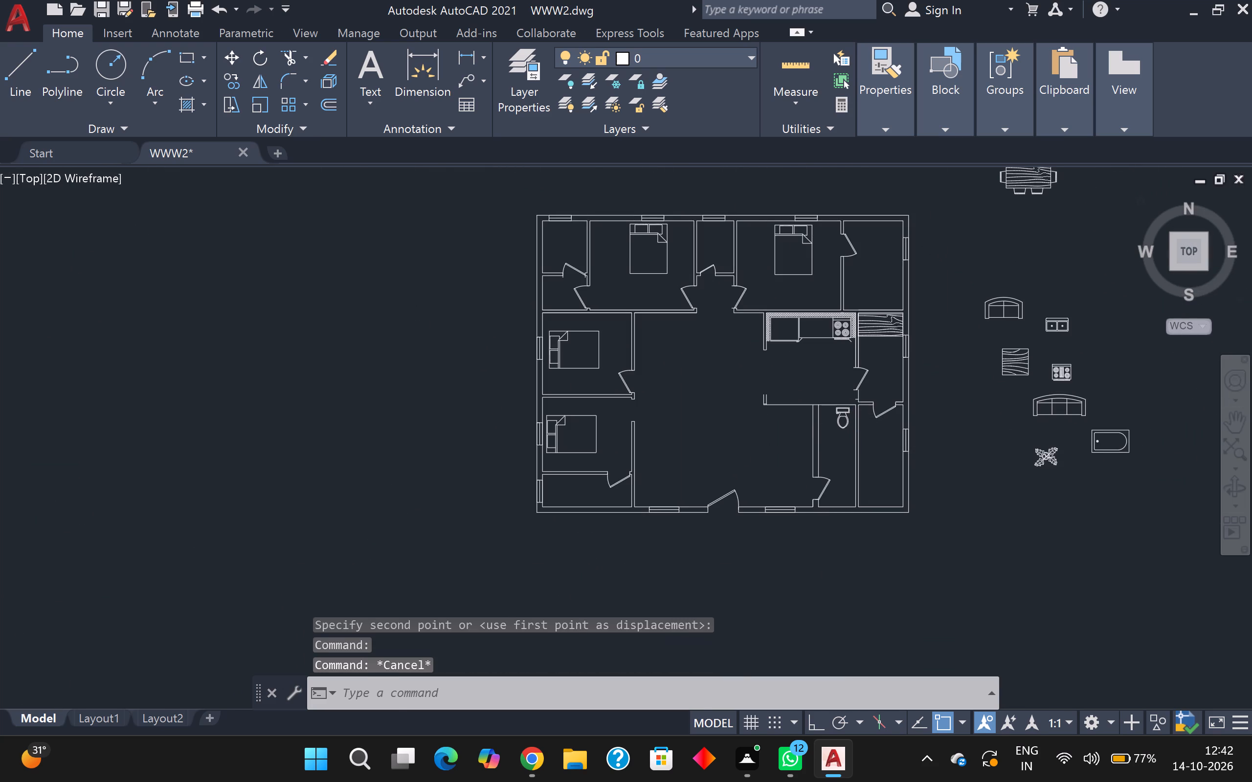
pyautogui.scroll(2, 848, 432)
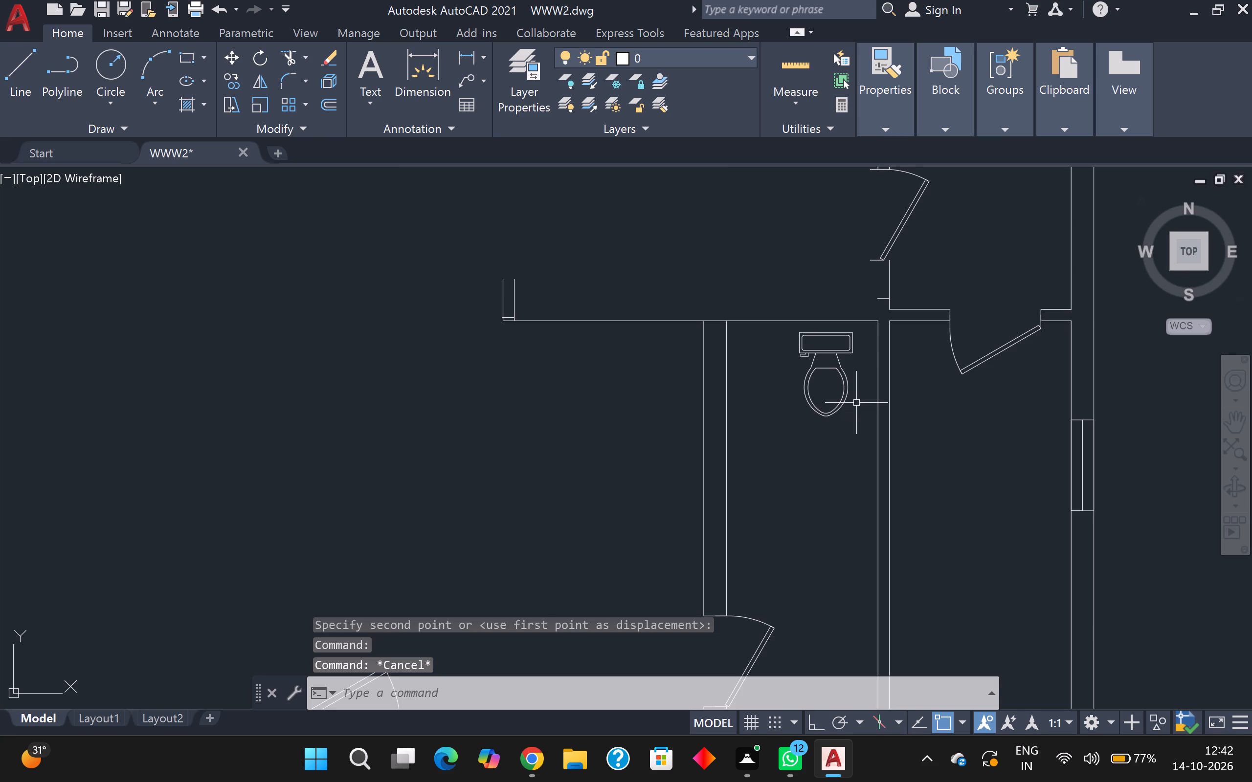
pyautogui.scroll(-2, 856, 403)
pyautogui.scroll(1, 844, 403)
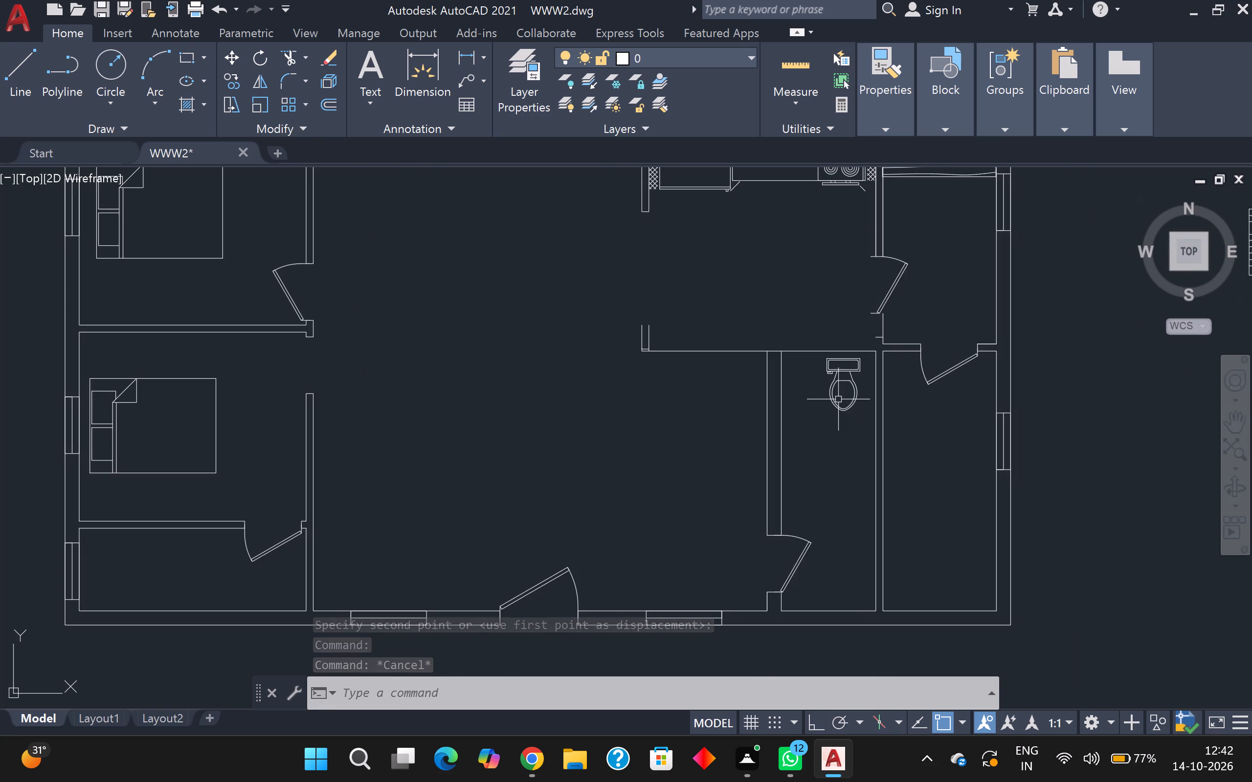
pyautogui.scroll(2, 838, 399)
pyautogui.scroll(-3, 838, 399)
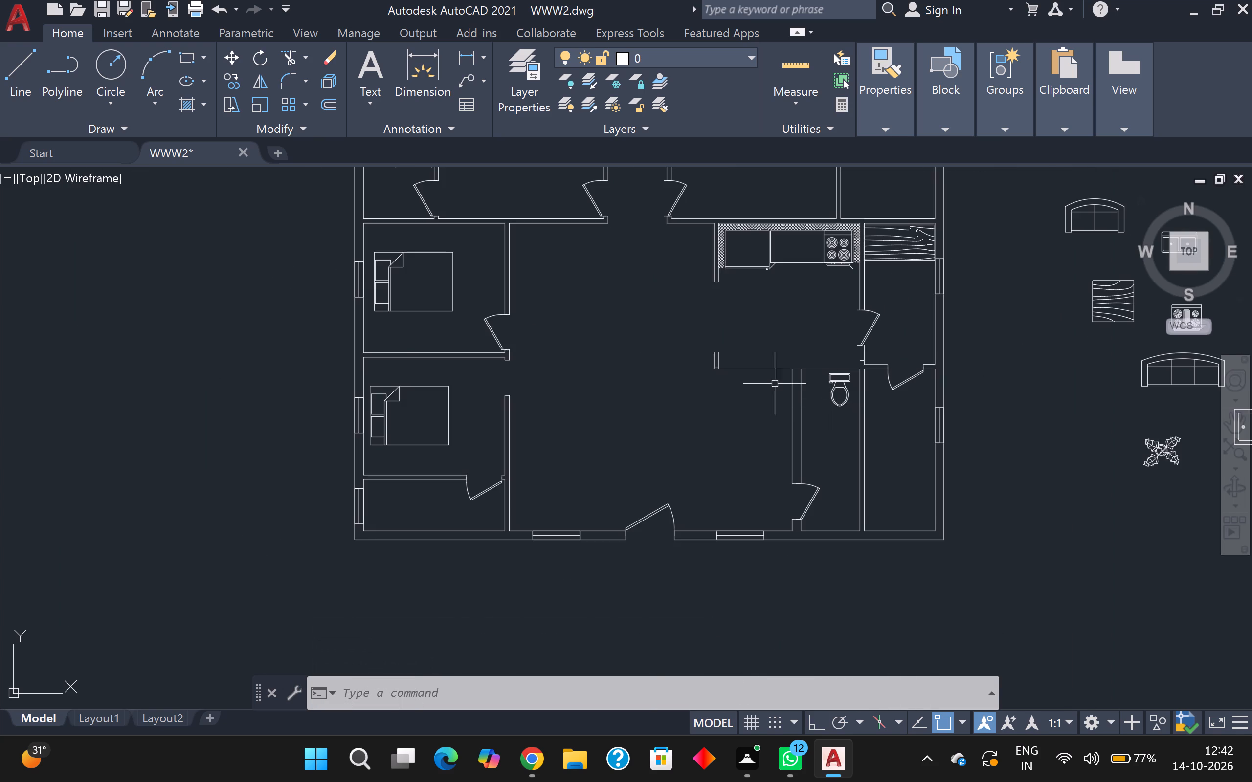
# Copy the toilet from the narrow room south of the kitchen into the northwest corner room, with its tank near the north wall.
pyautogui.scroll(2, 768, 382)
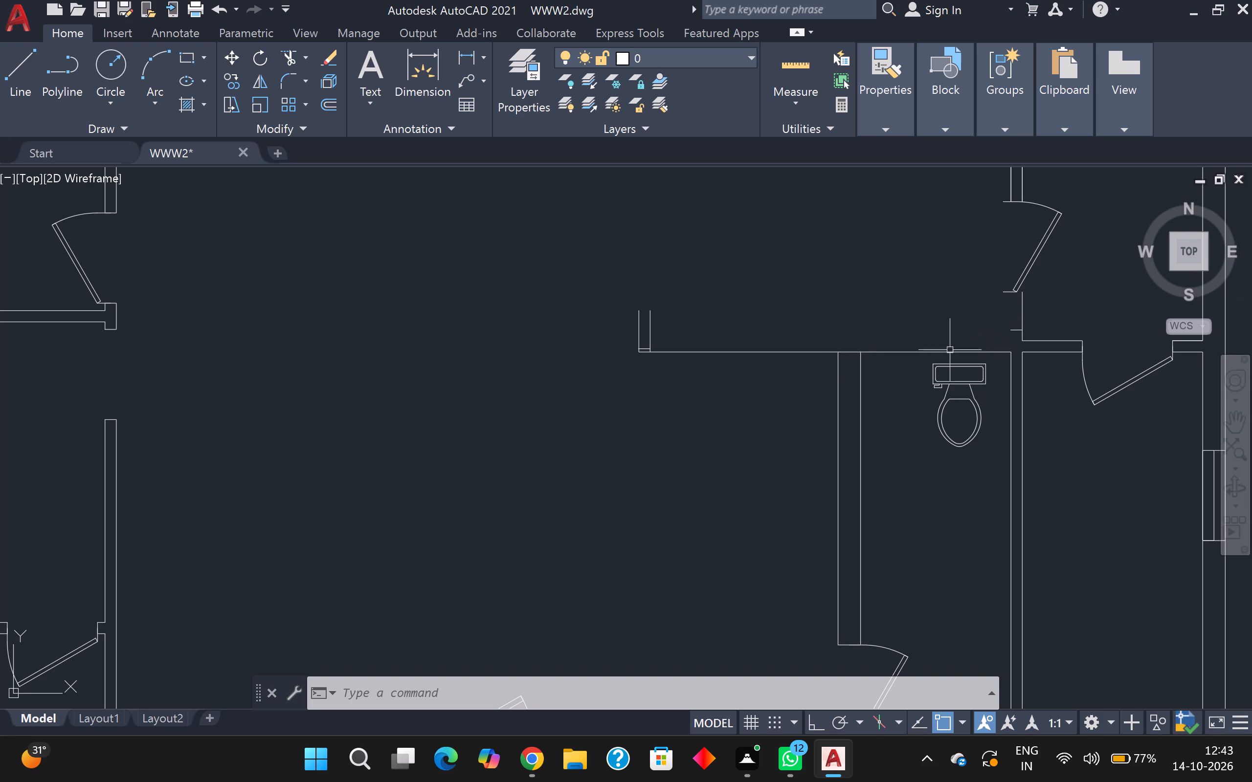
pyautogui.click(939, 380)
pyautogui.press('c')
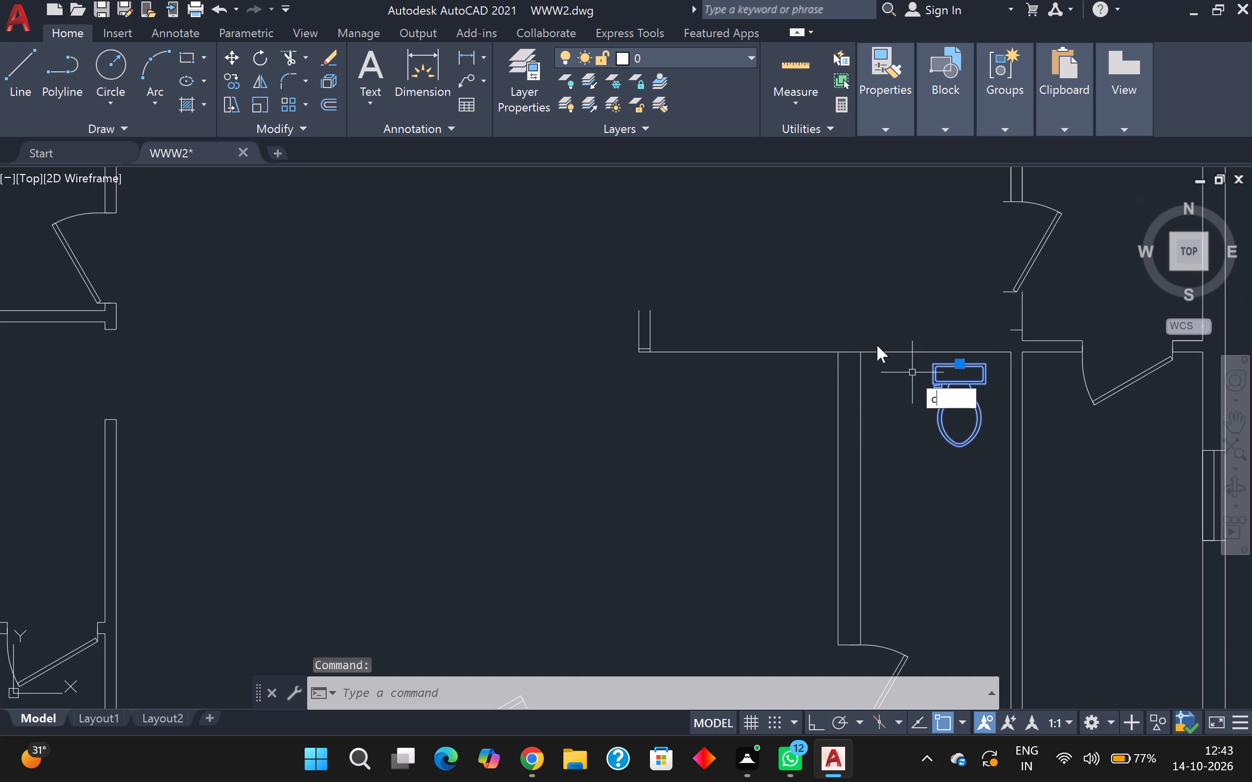
pyautogui.press('o')
pyautogui.press('Return')
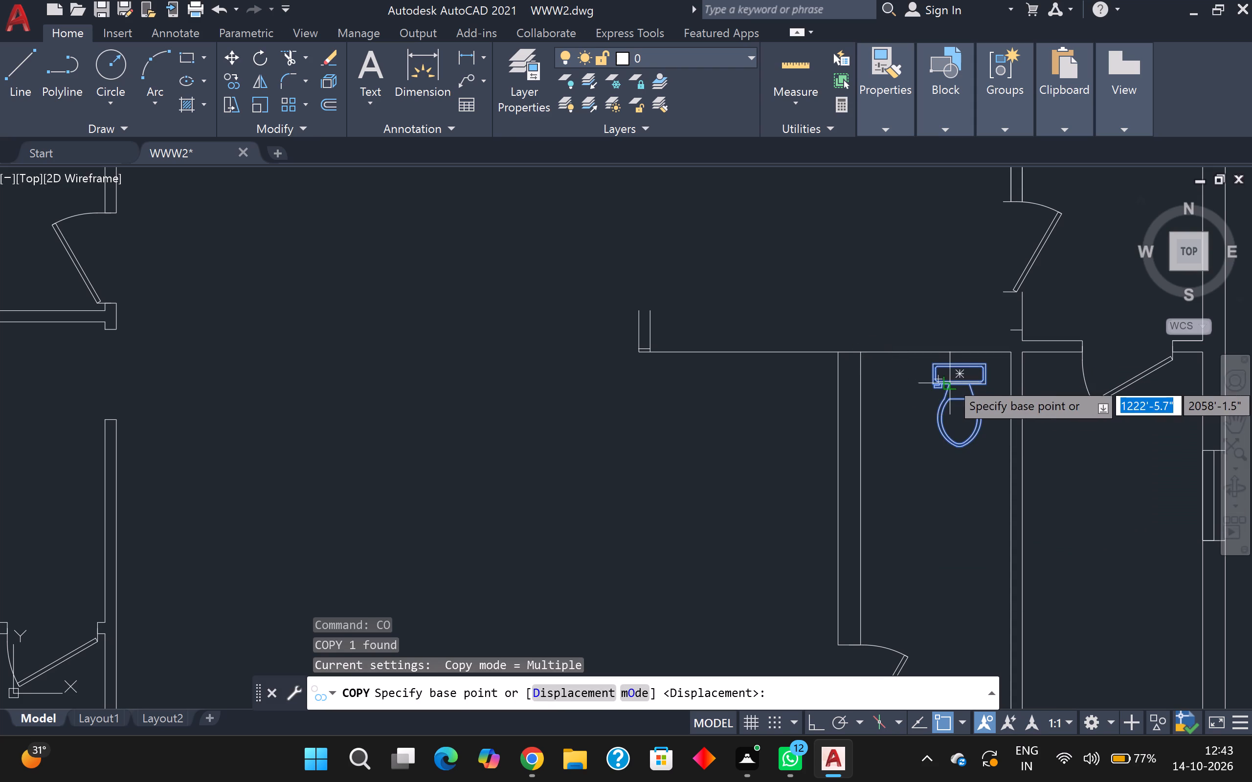
pyautogui.click(949, 380)
pyautogui.scroll(-2, 655, 412)
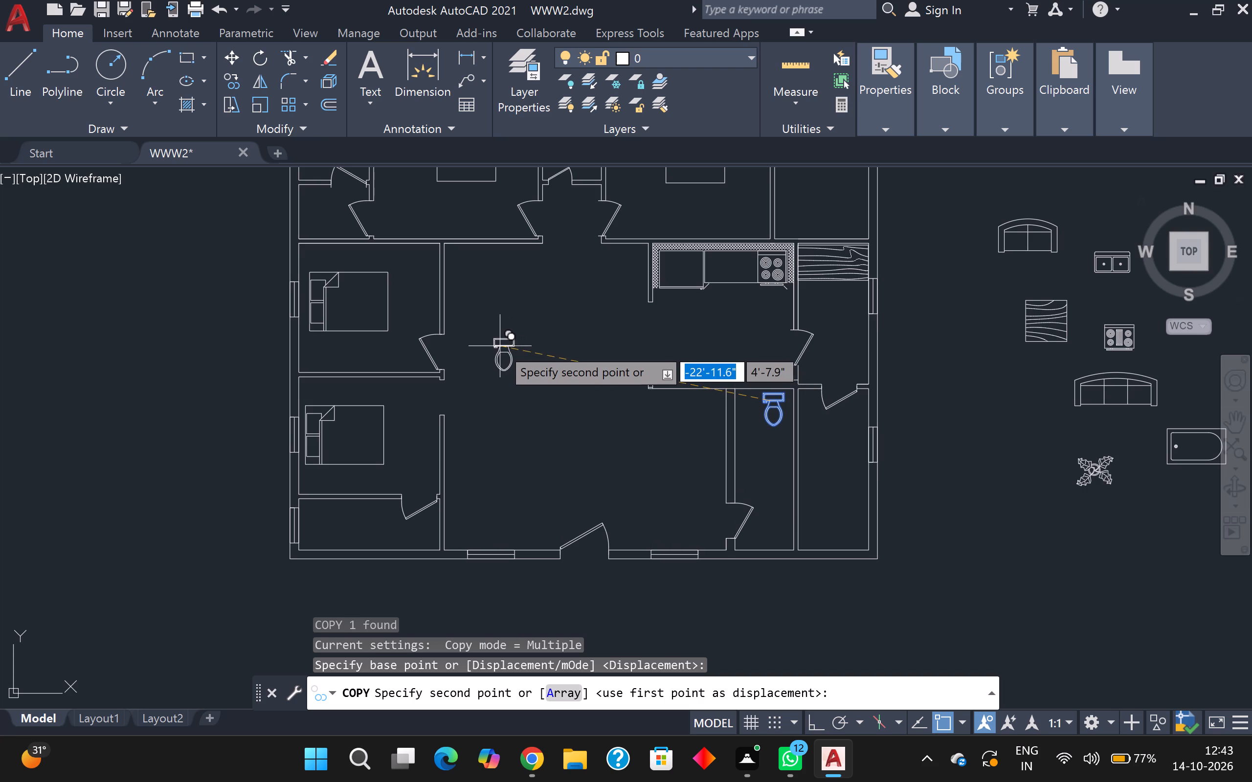
pyautogui.moveTo(414, 323); pyautogui.dragTo(452, 355, button='middle')
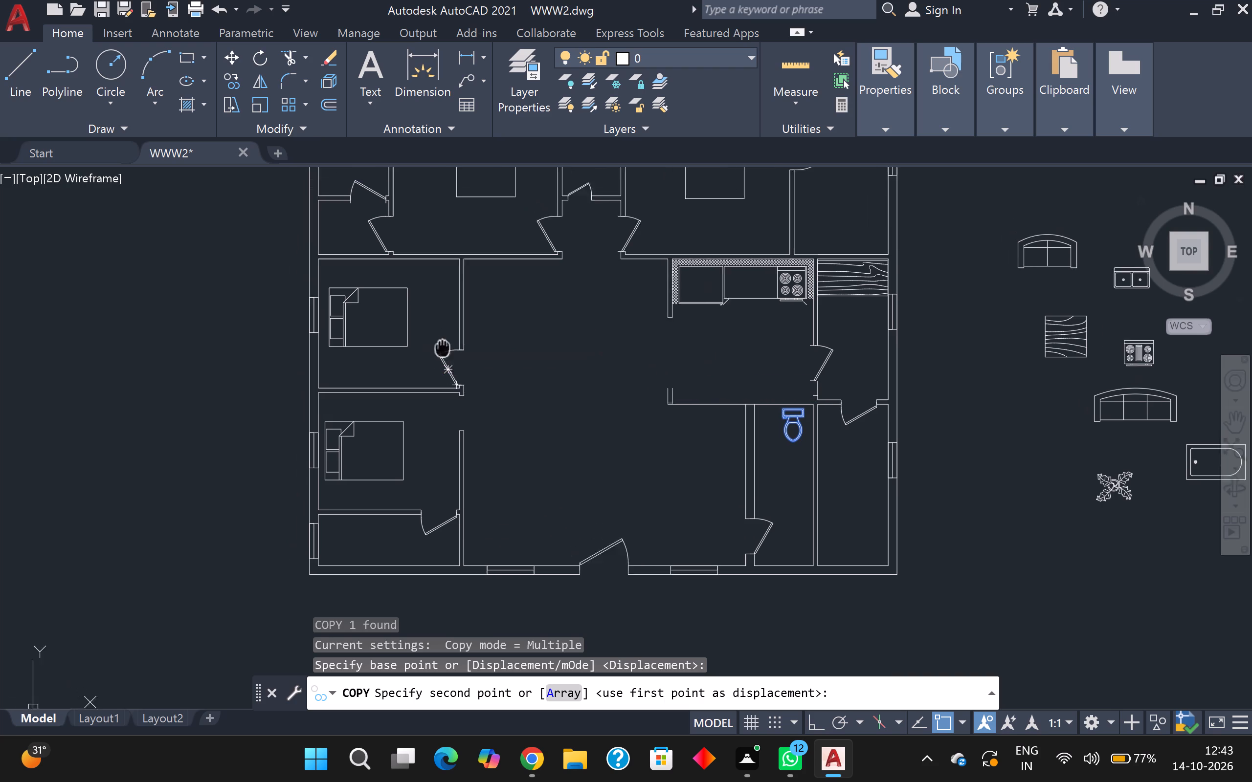
pyautogui.moveTo(452, 355); pyautogui.dragTo(552, 450, button='middle')
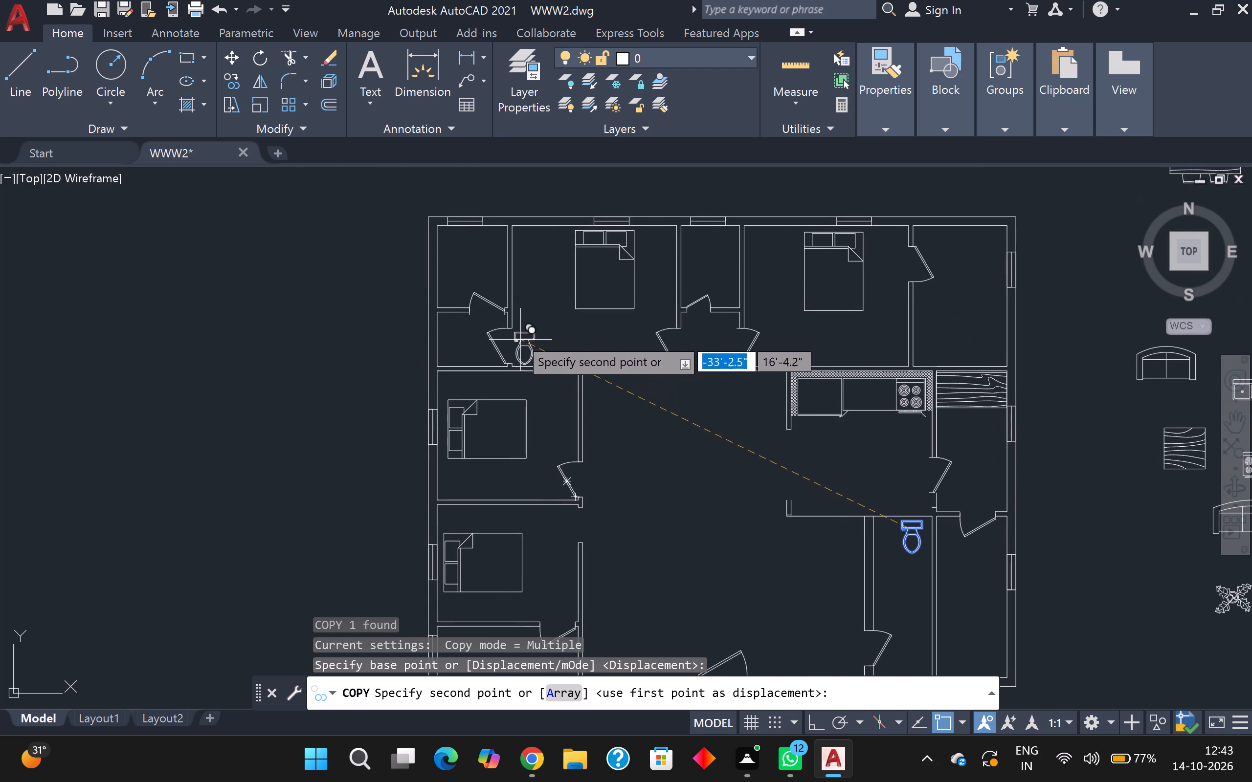
pyautogui.scroll(2, 481, 250)
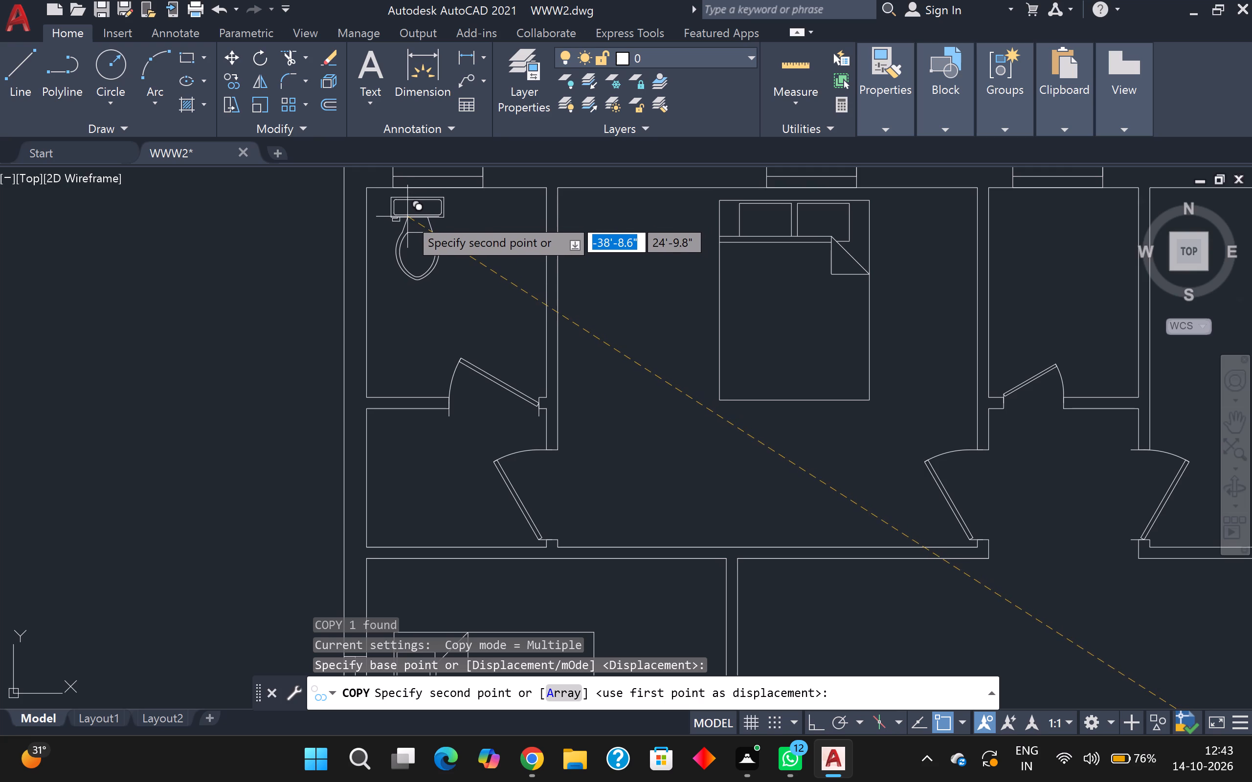
pyautogui.click(419, 212)
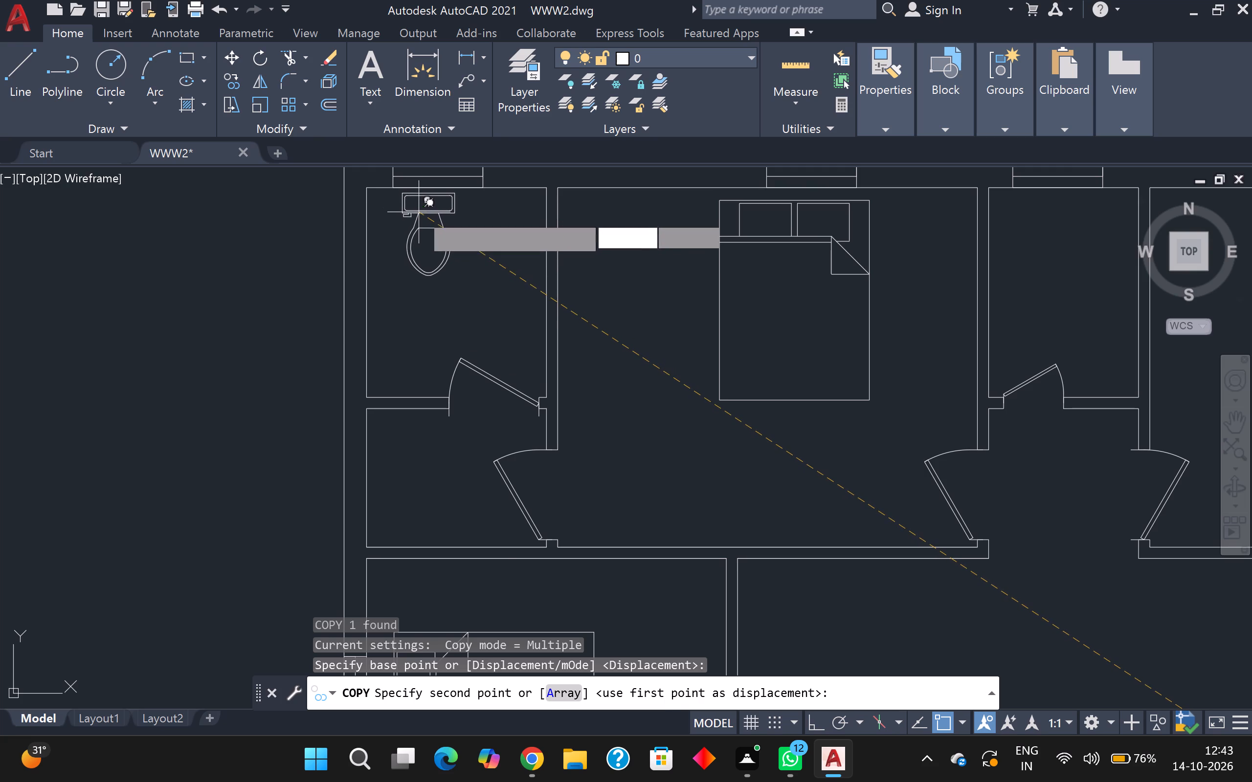
# Place two more copies of the toilet, one in the northeast corner room near its west wall and one in the southwest corner room.
pyautogui.scroll(-2, 589, 200)
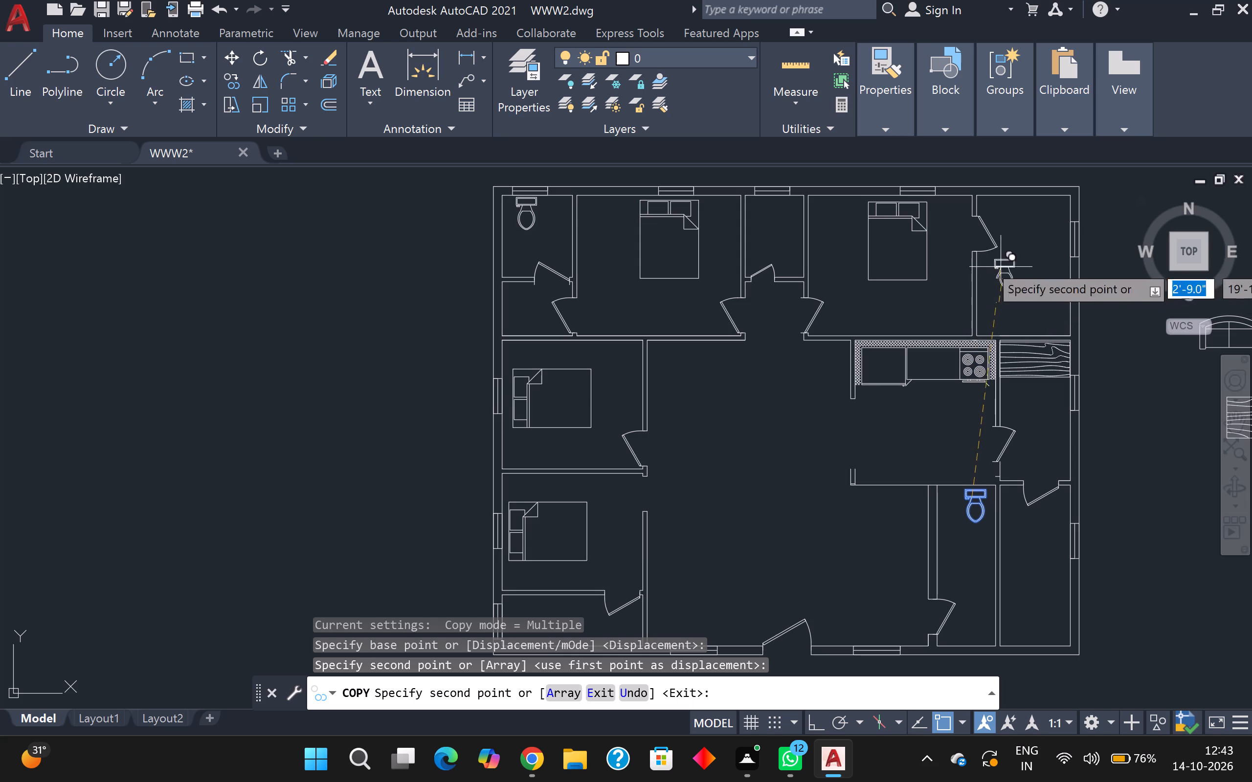
pyautogui.moveTo(1014, 244); pyautogui.dragTo(906, 299, button='middle')
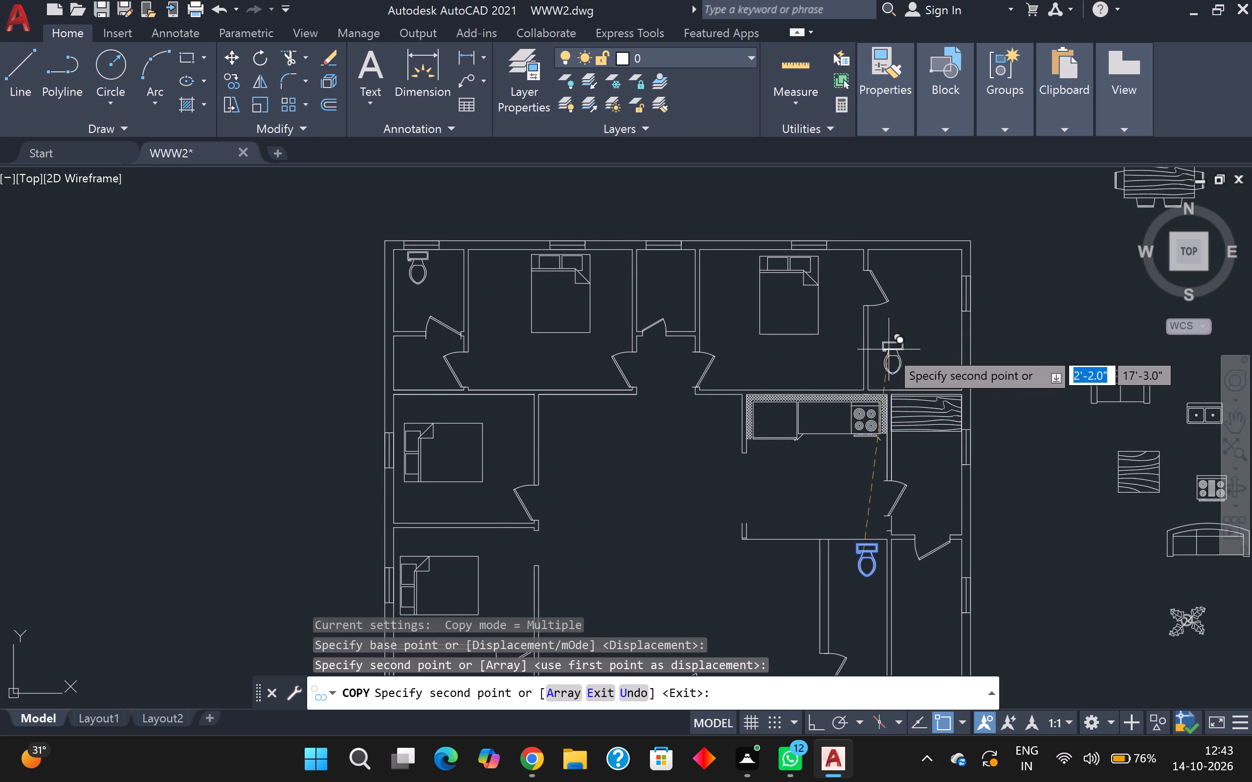
pyautogui.scroll(1, 915, 286)
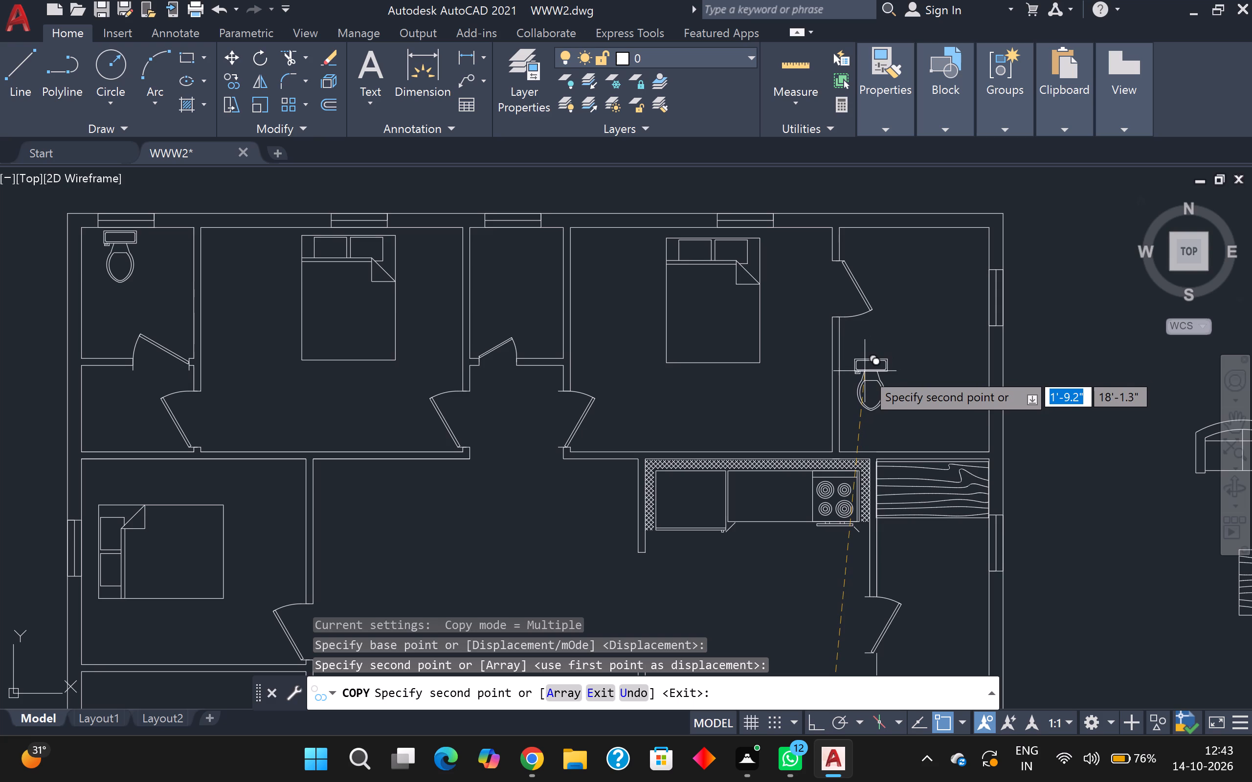
pyautogui.click(863, 367)
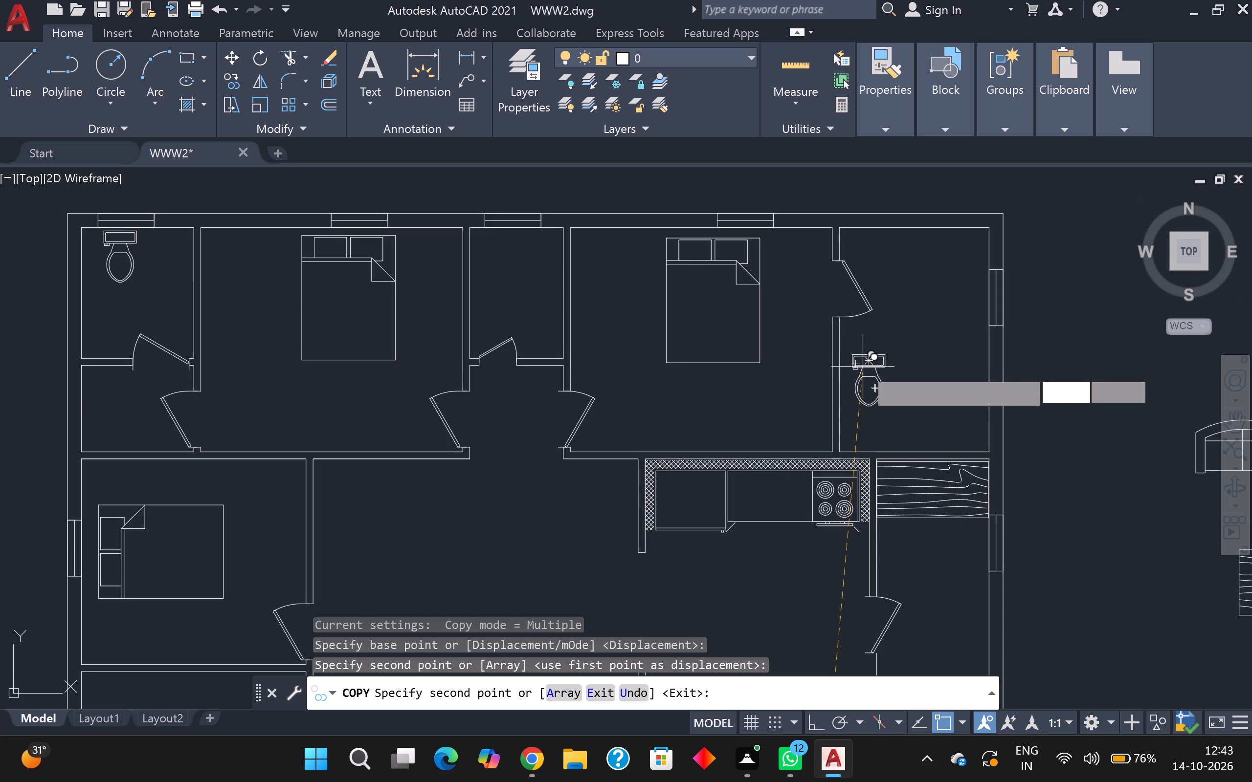
pyautogui.scroll(-2, 907, 357)
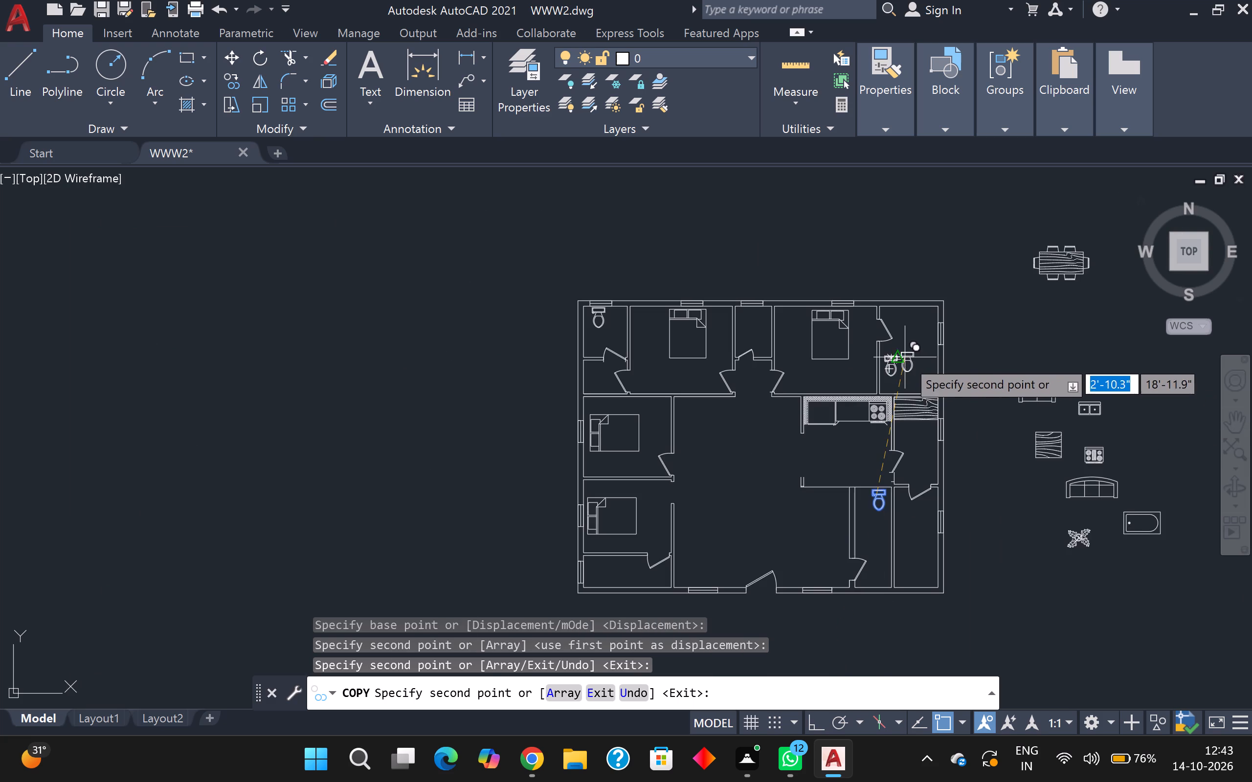
pyautogui.scroll(1, 610, 563)
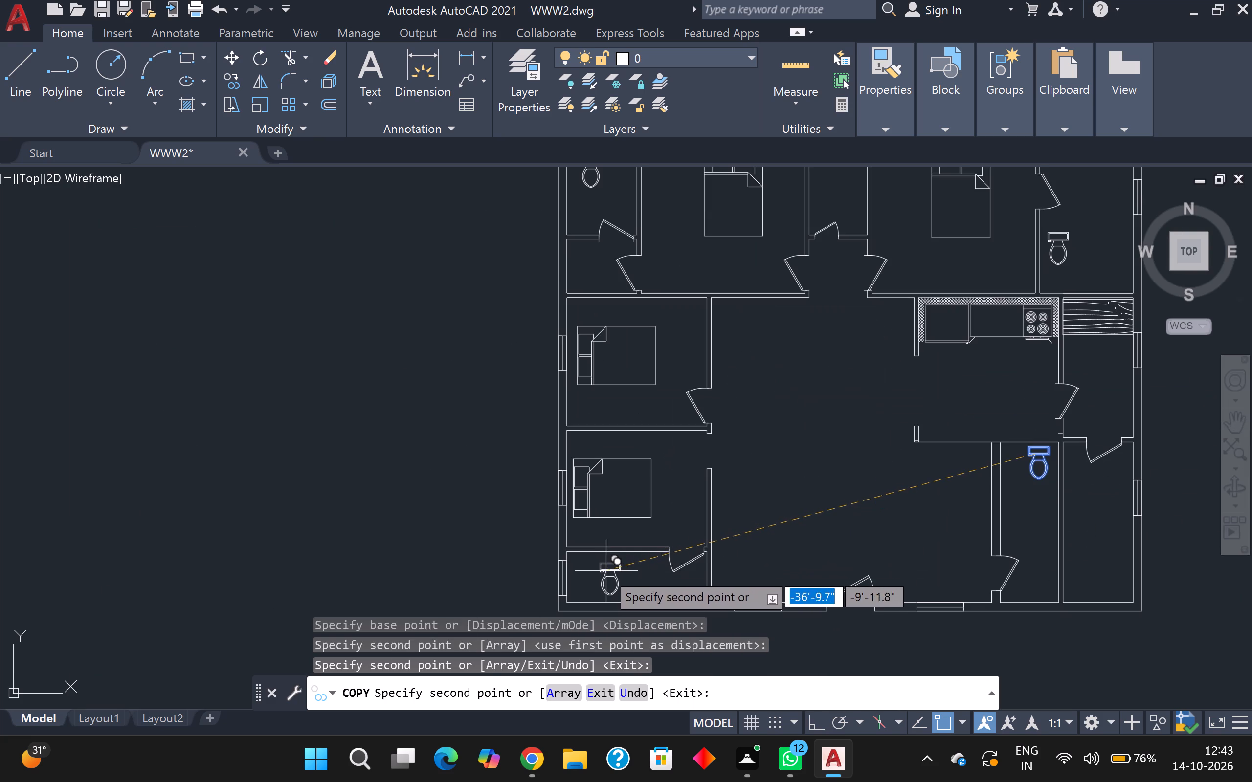
pyautogui.click(604, 571)
pyautogui.press('Escape')
# With Ortho on, rotate the northeast corner room's toilet 90° counterclockwise about its bowl so the tank points west.
pyautogui.moveTo(796, 367); pyautogui.dragTo(721, 470, button='middle')
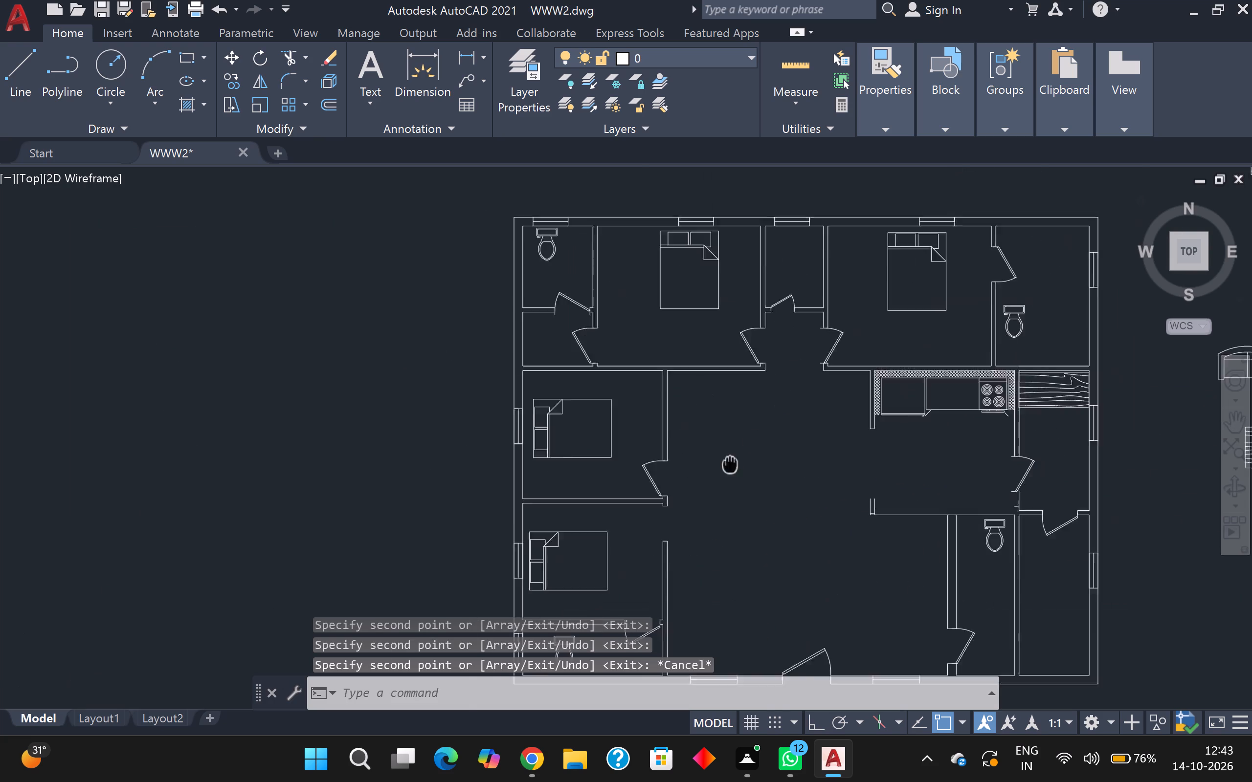
pyautogui.moveTo(721, 470); pyautogui.dragTo(697, 484, button='middle')
pyautogui.click(966, 375)
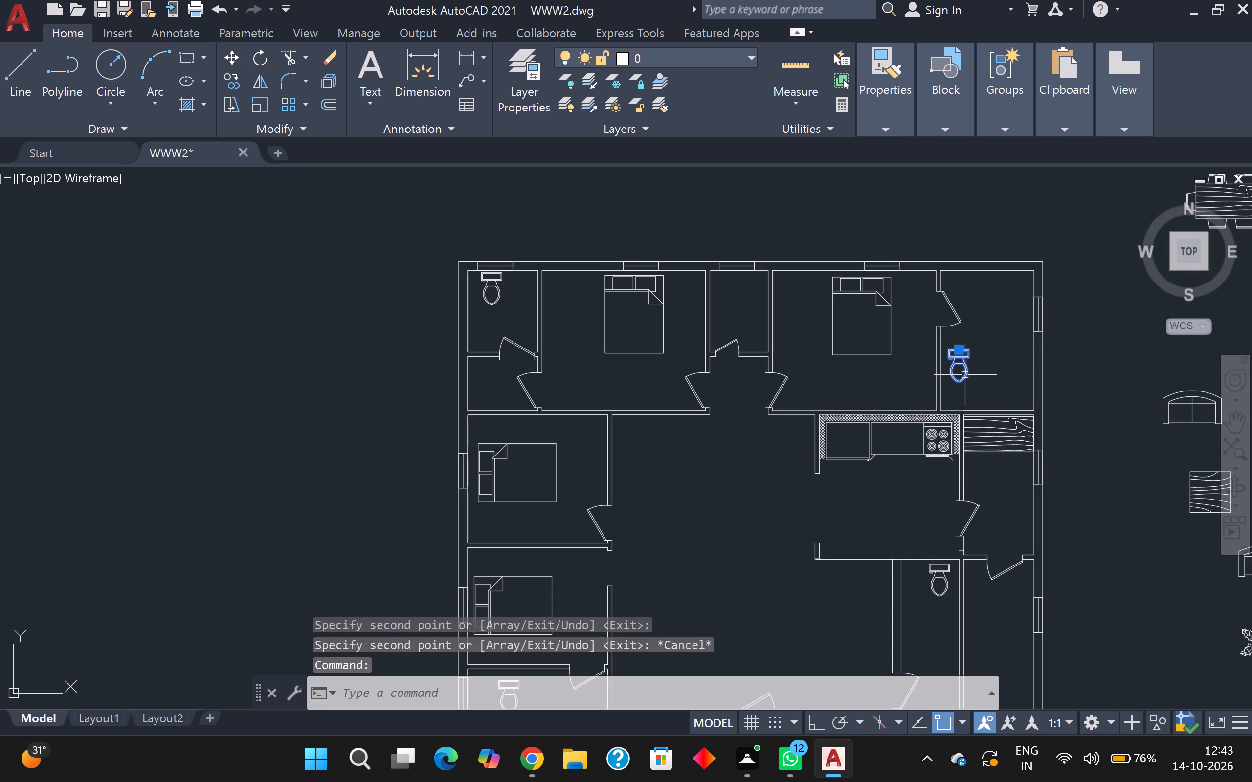
pyautogui.press('r')
pyautogui.press('o')
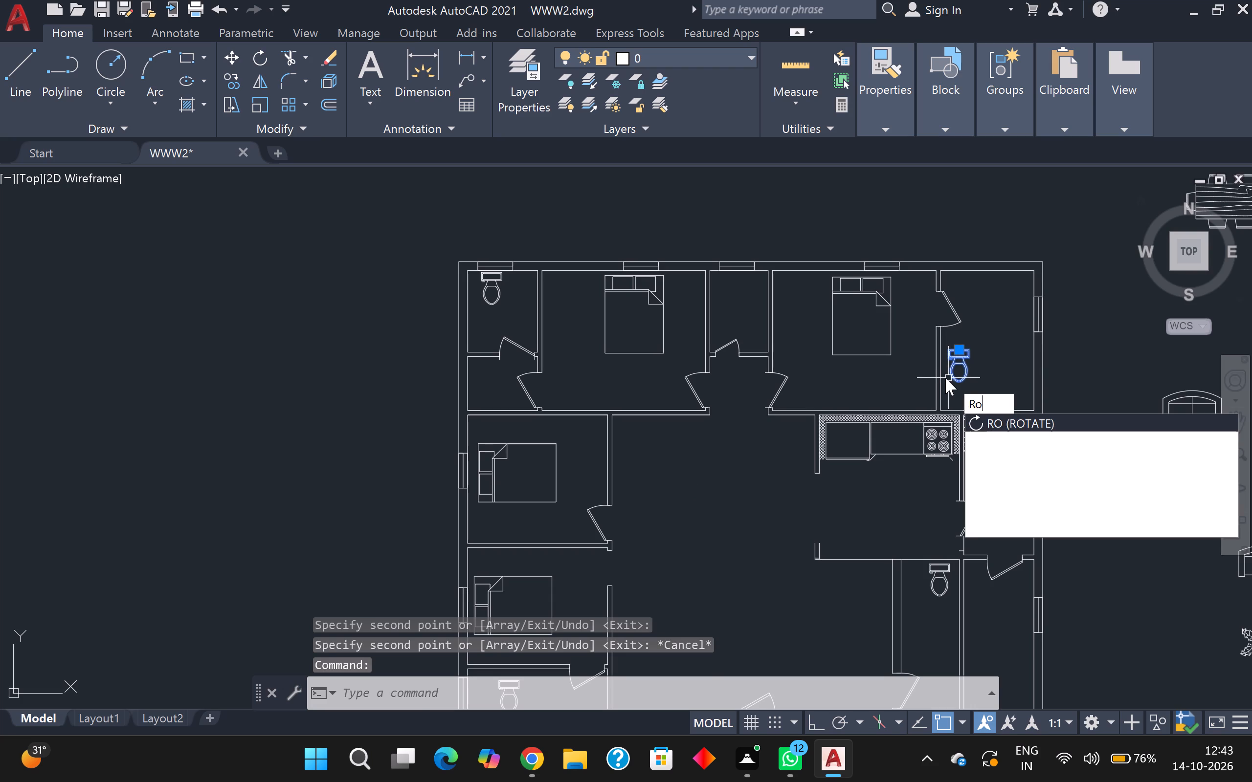
pyautogui.press('Return')
pyautogui.press('F8')
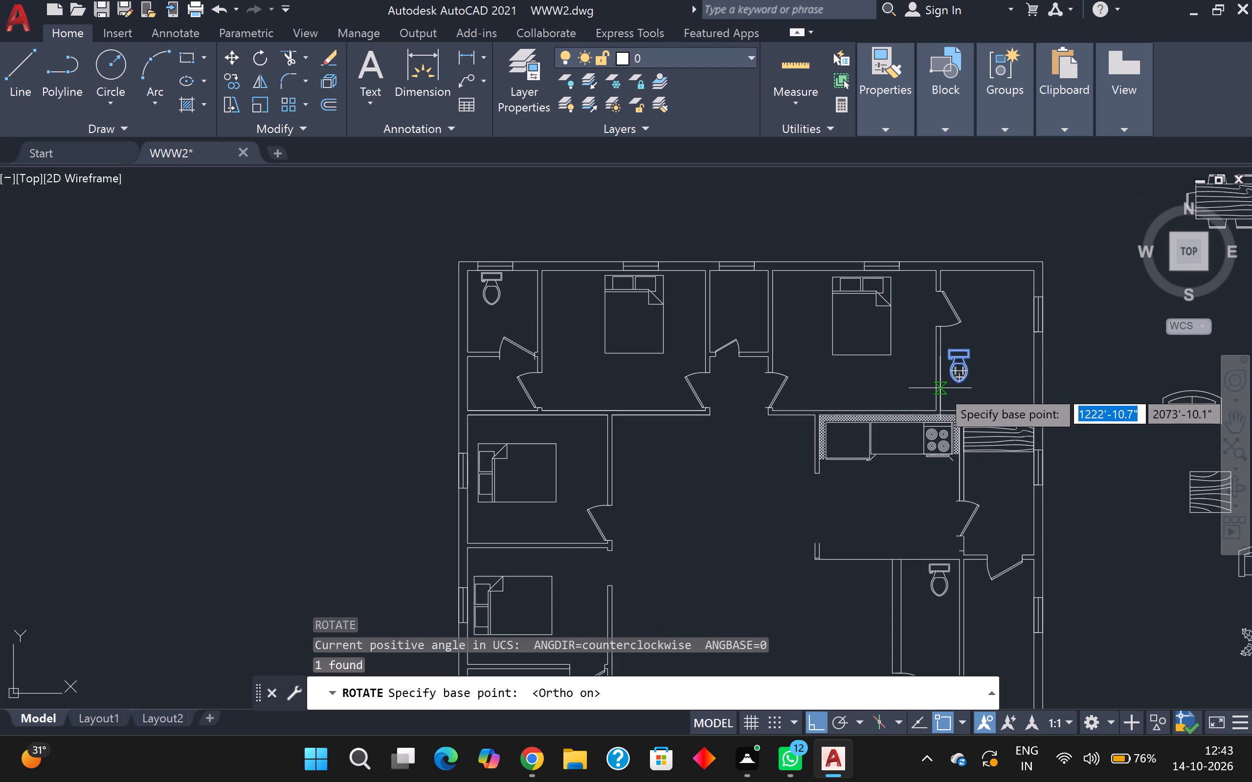
pyautogui.click(953, 376)
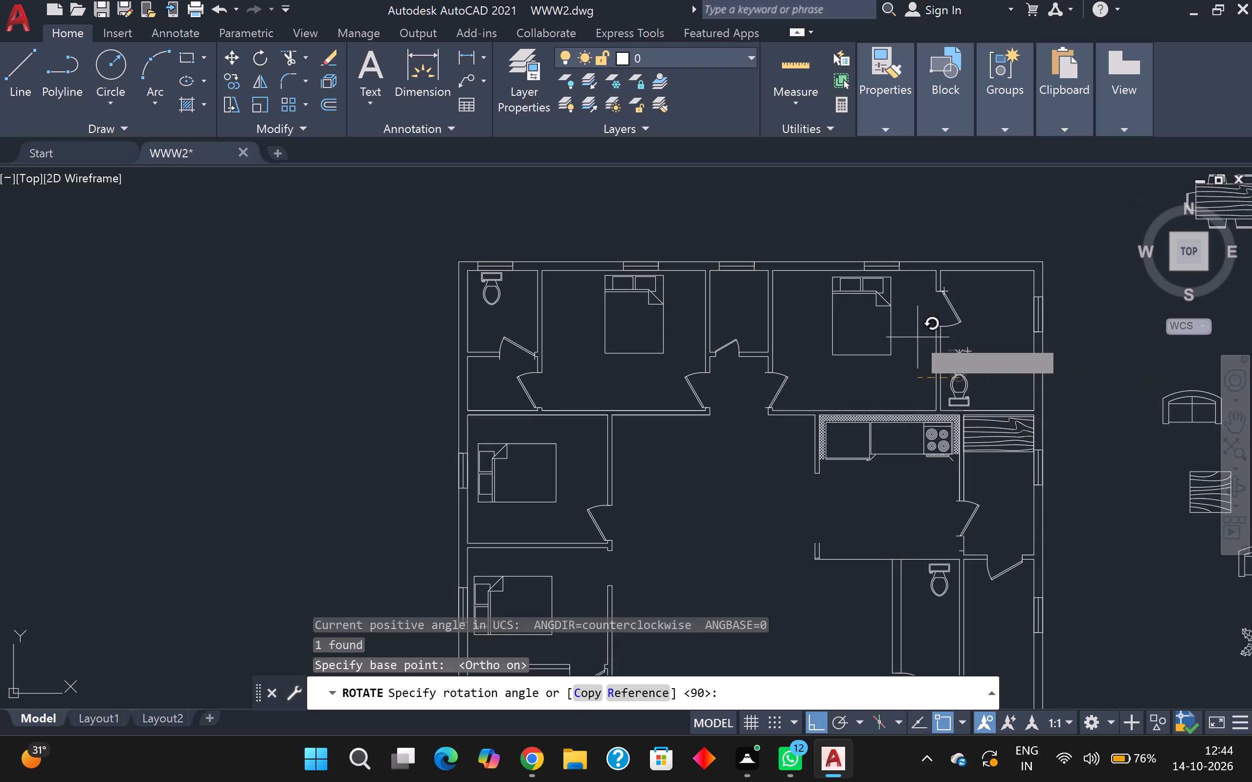
pyautogui.click(977, 338)
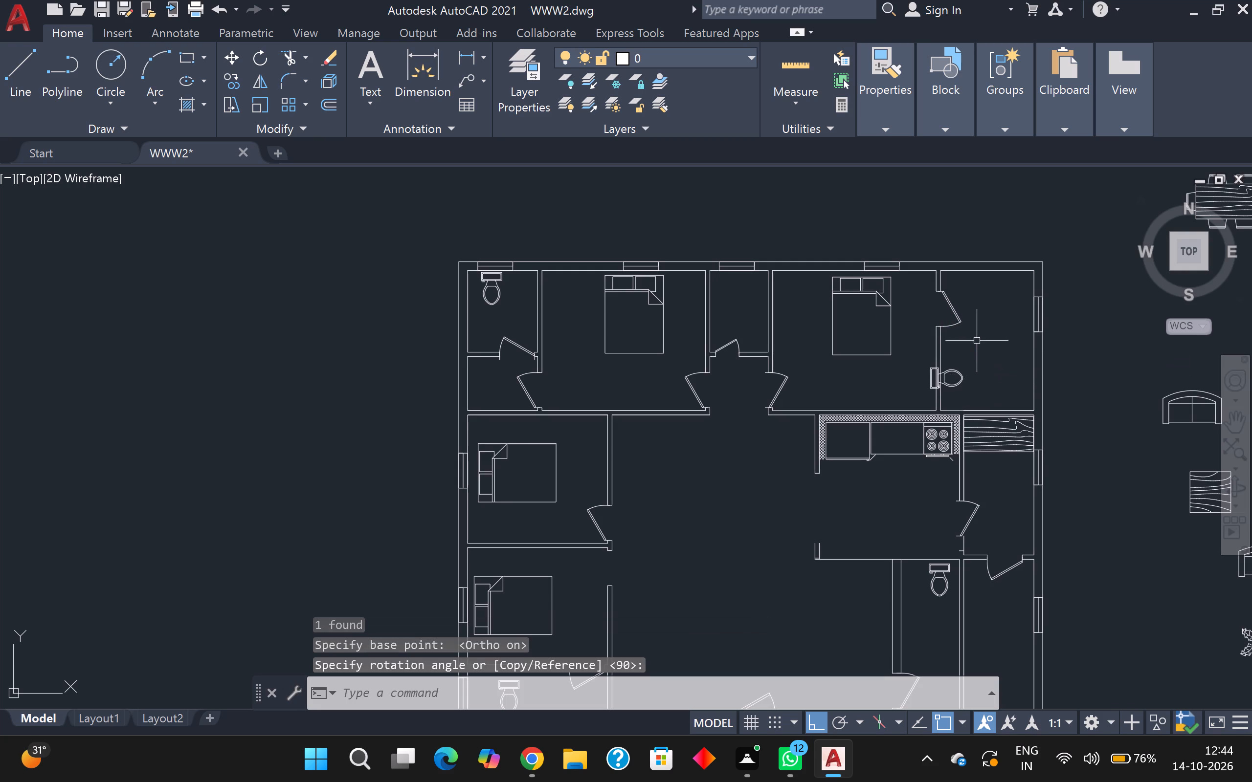
# Move the rotated toilet east so its tank sits just inside the west wall of the northeast corner room.
pyautogui.click(959, 373)
pyautogui.press('m')
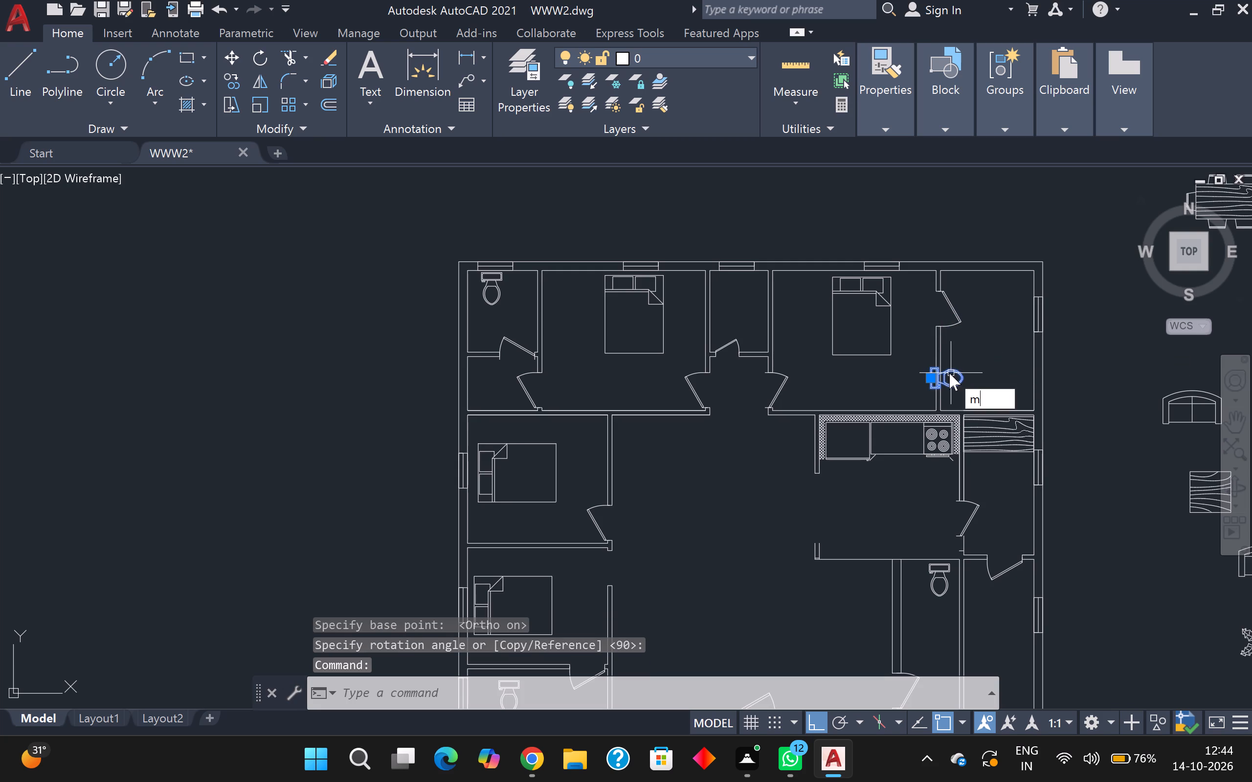
pyautogui.press('Return')
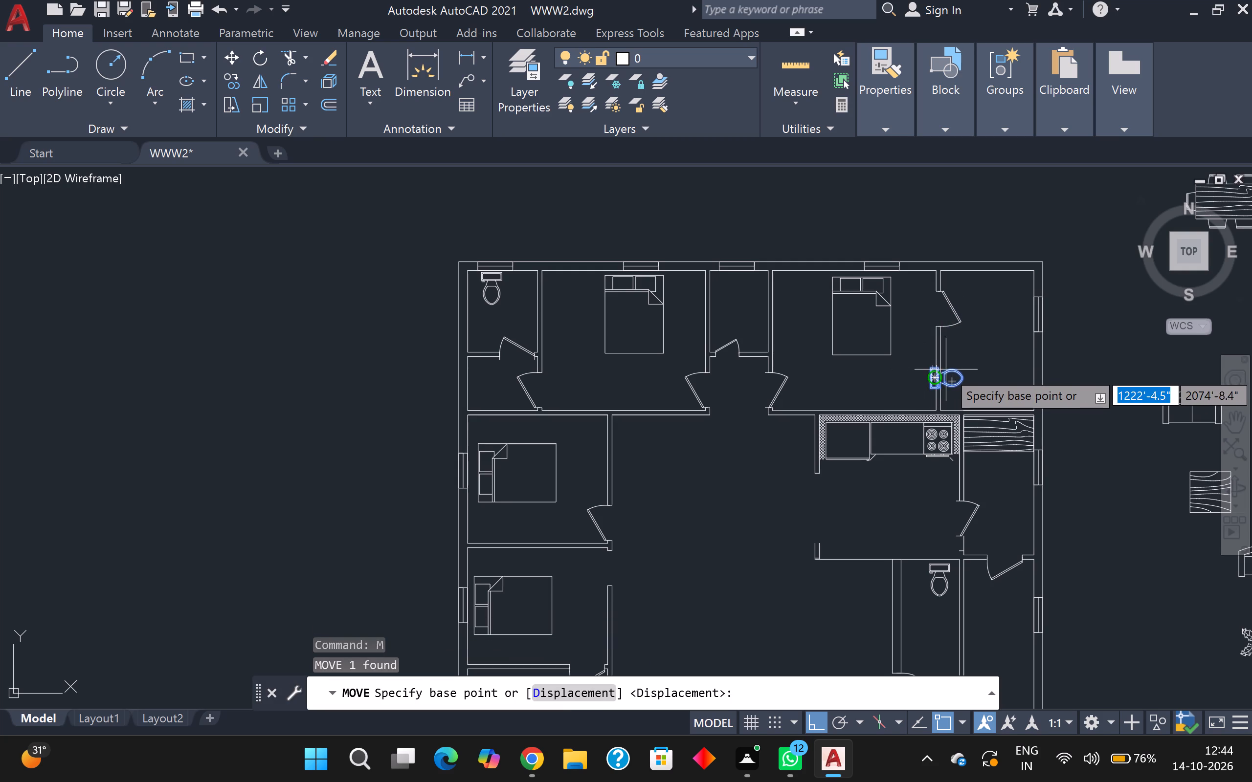
pyautogui.click(957, 374)
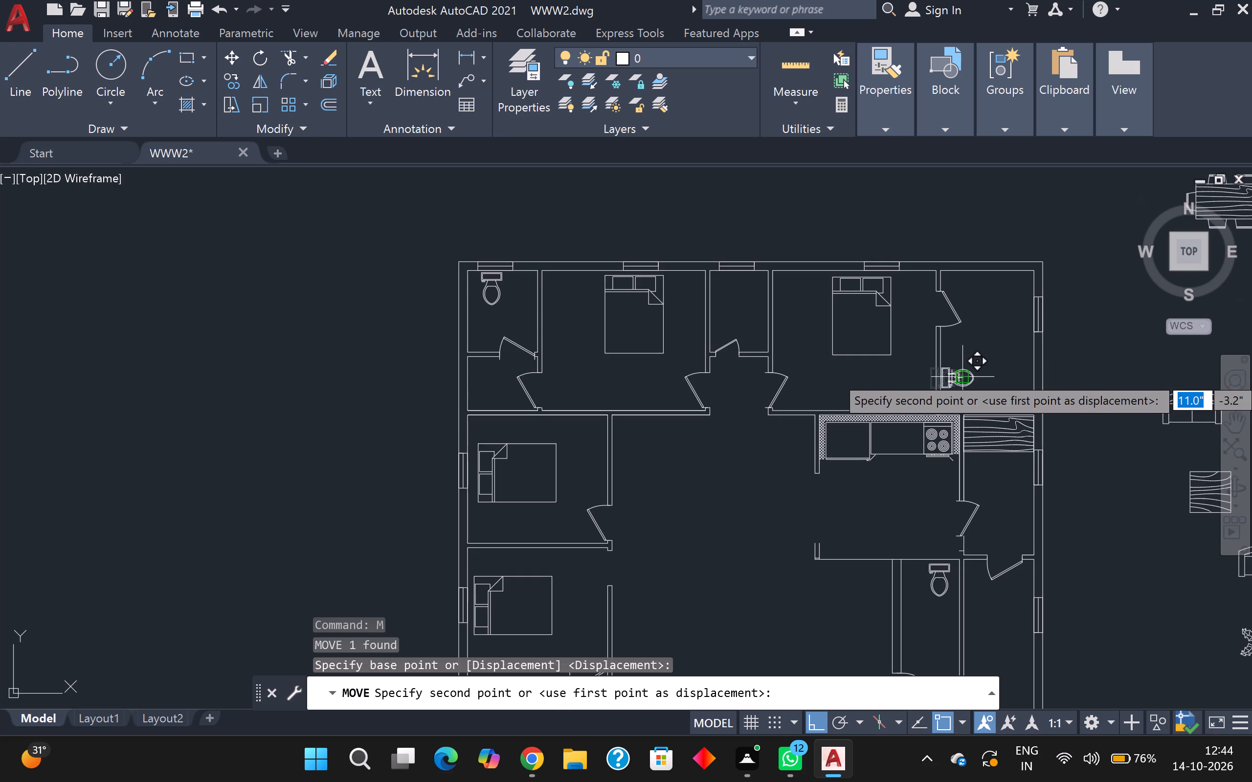
pyautogui.moveTo(962, 381); pyautogui.dragTo(952, 335, button='middle')
pyautogui.scroll(2, 950, 331)
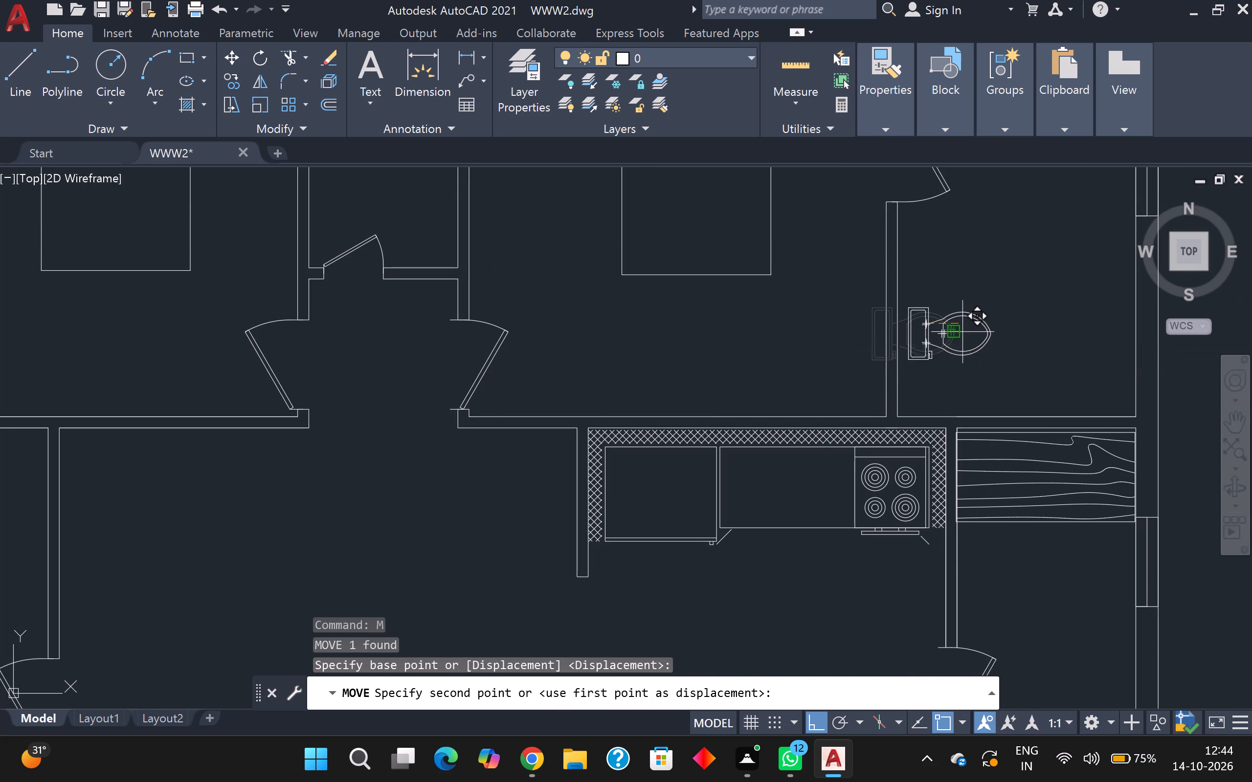
pyautogui.click(962, 332)
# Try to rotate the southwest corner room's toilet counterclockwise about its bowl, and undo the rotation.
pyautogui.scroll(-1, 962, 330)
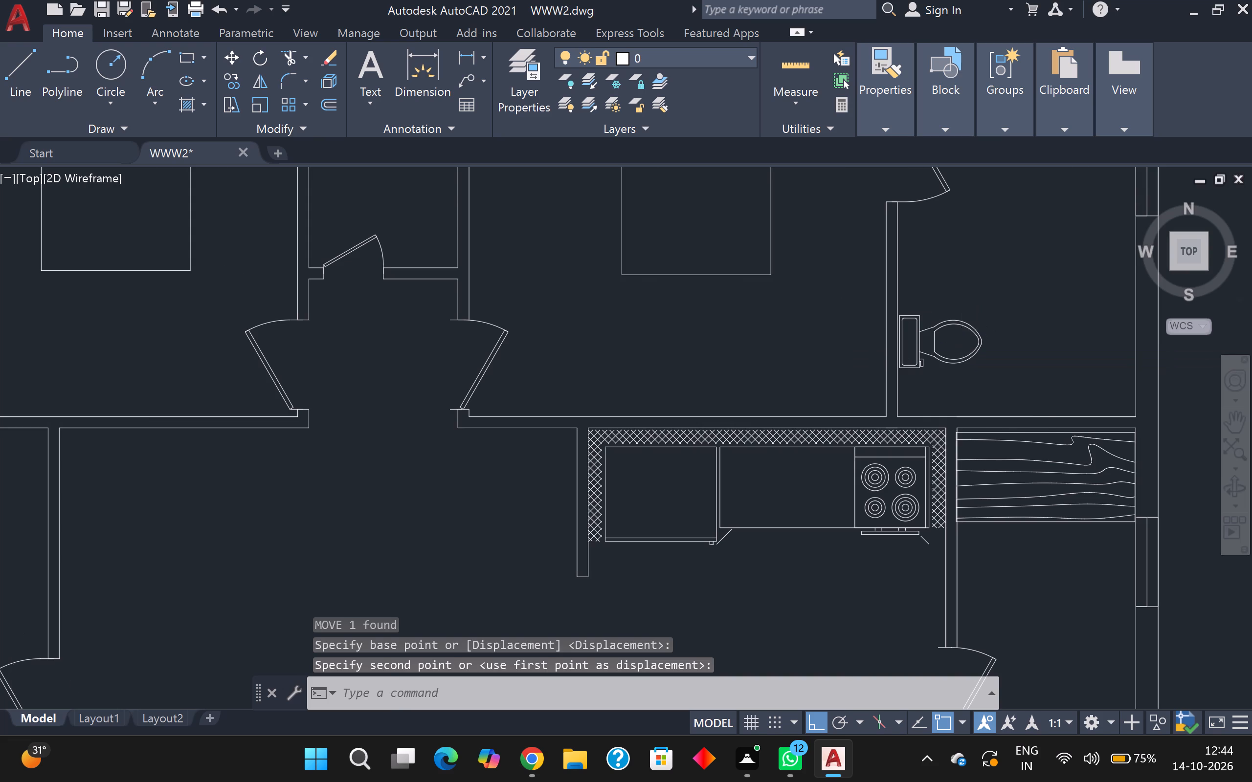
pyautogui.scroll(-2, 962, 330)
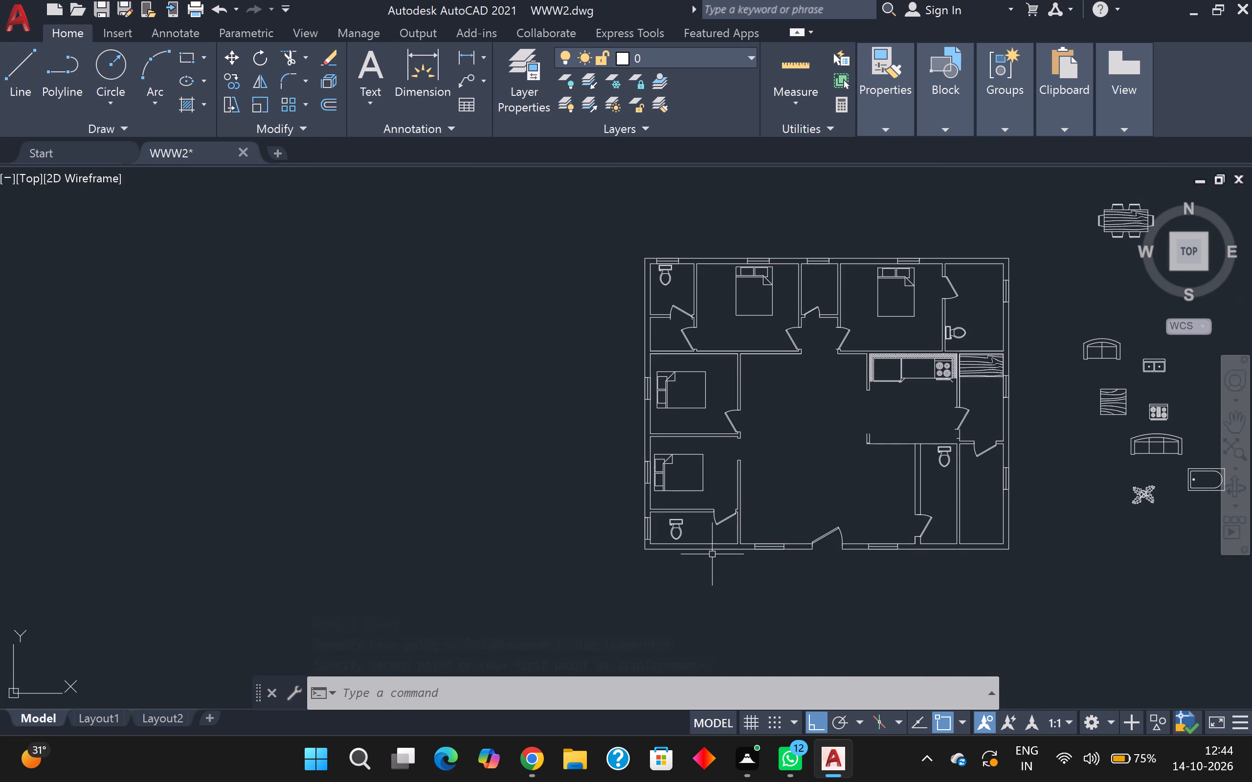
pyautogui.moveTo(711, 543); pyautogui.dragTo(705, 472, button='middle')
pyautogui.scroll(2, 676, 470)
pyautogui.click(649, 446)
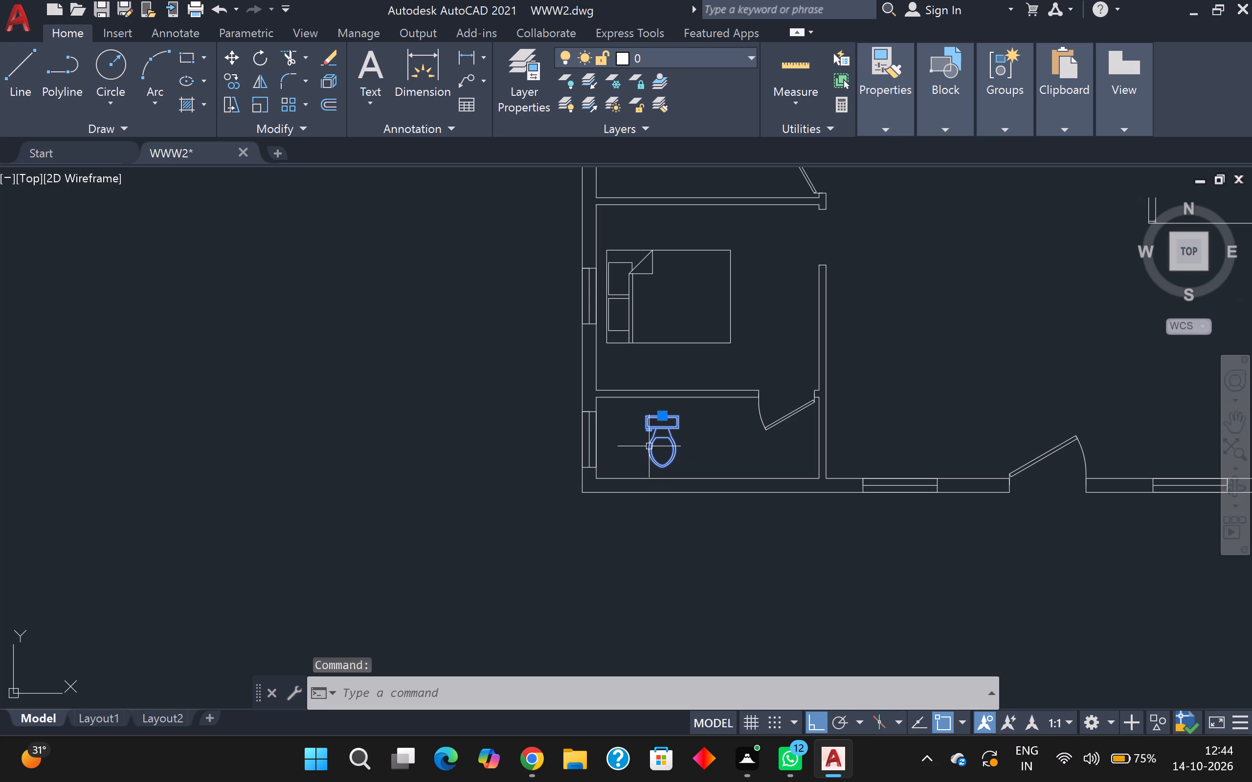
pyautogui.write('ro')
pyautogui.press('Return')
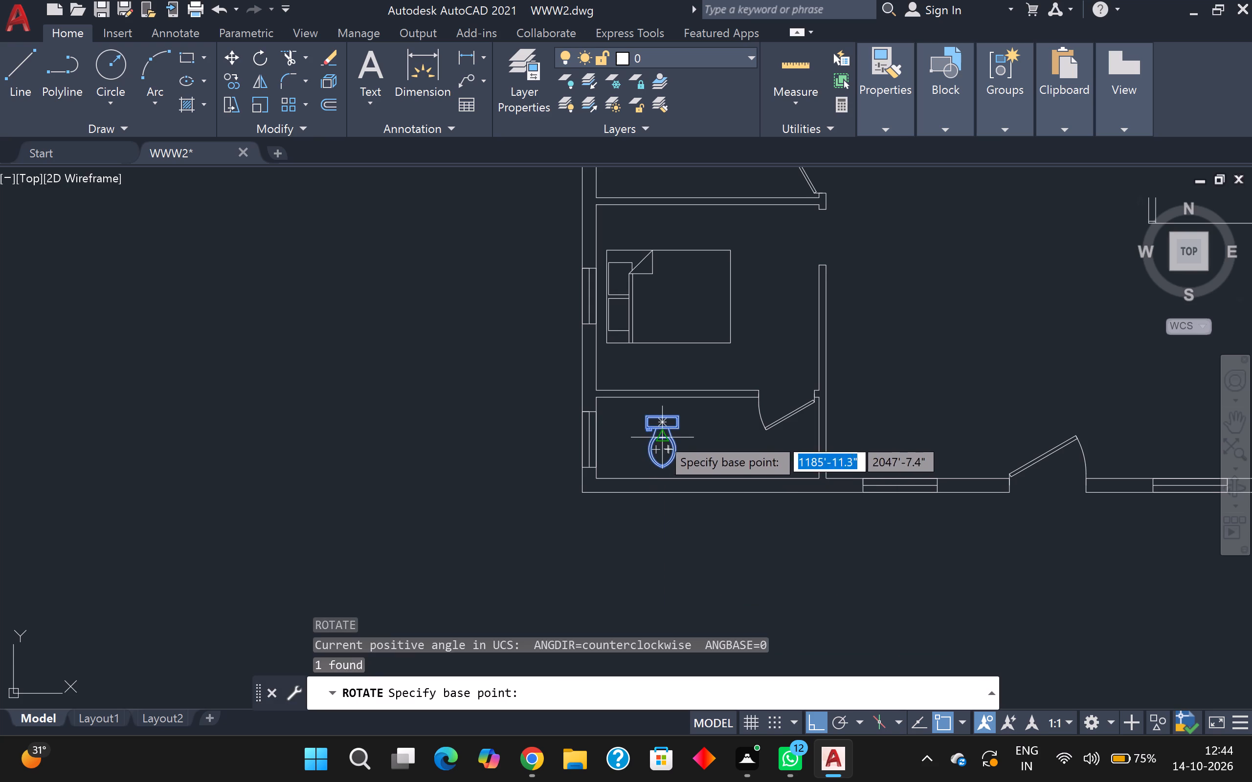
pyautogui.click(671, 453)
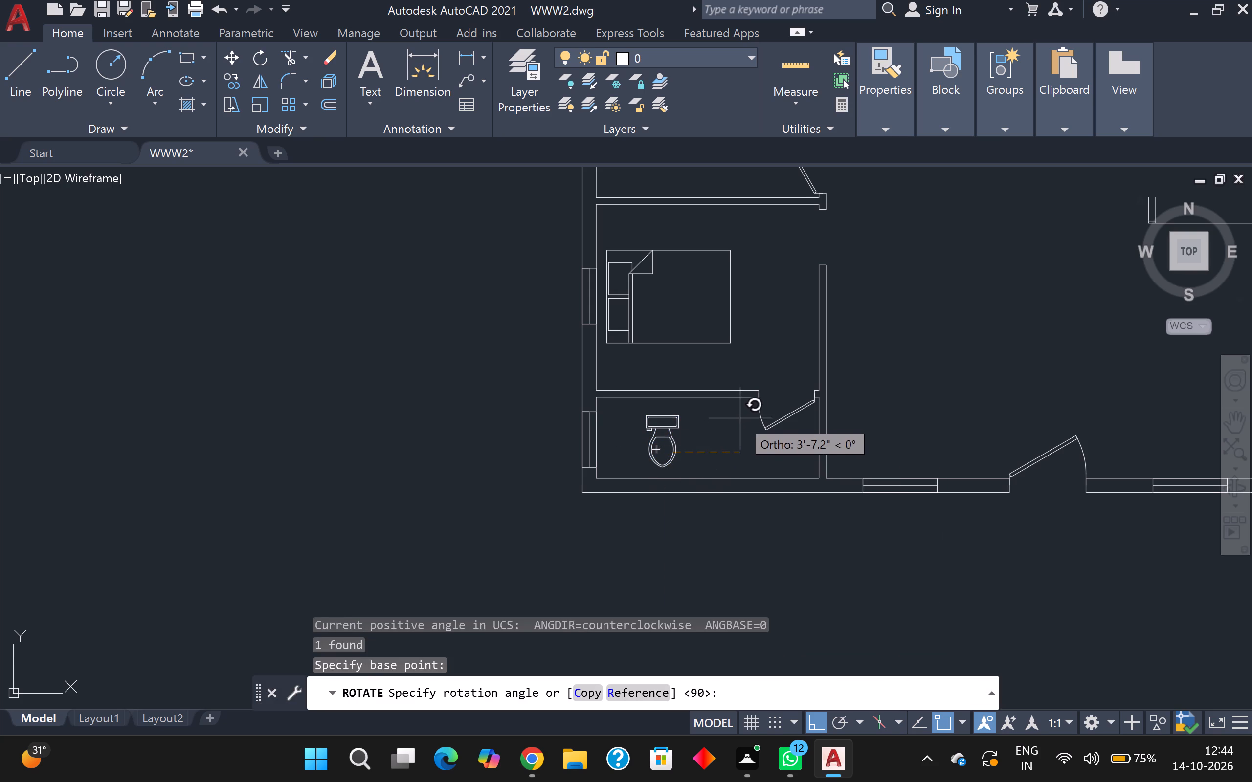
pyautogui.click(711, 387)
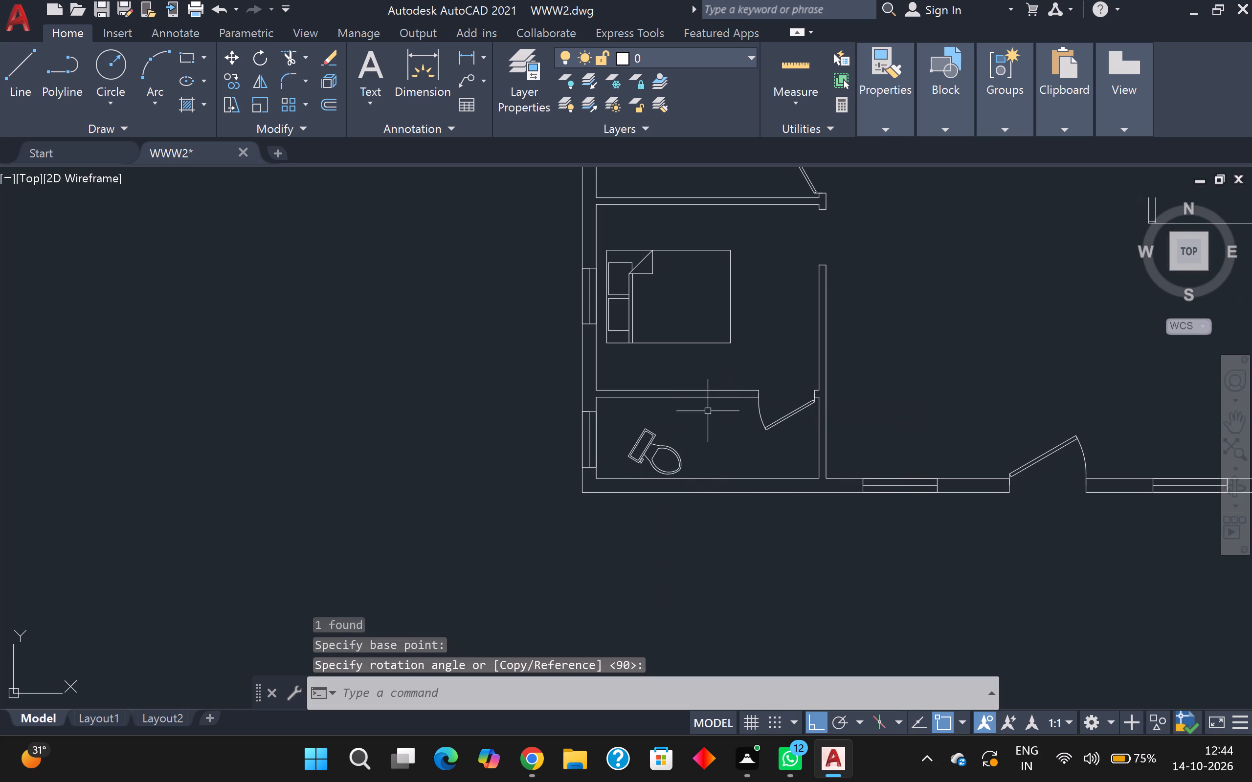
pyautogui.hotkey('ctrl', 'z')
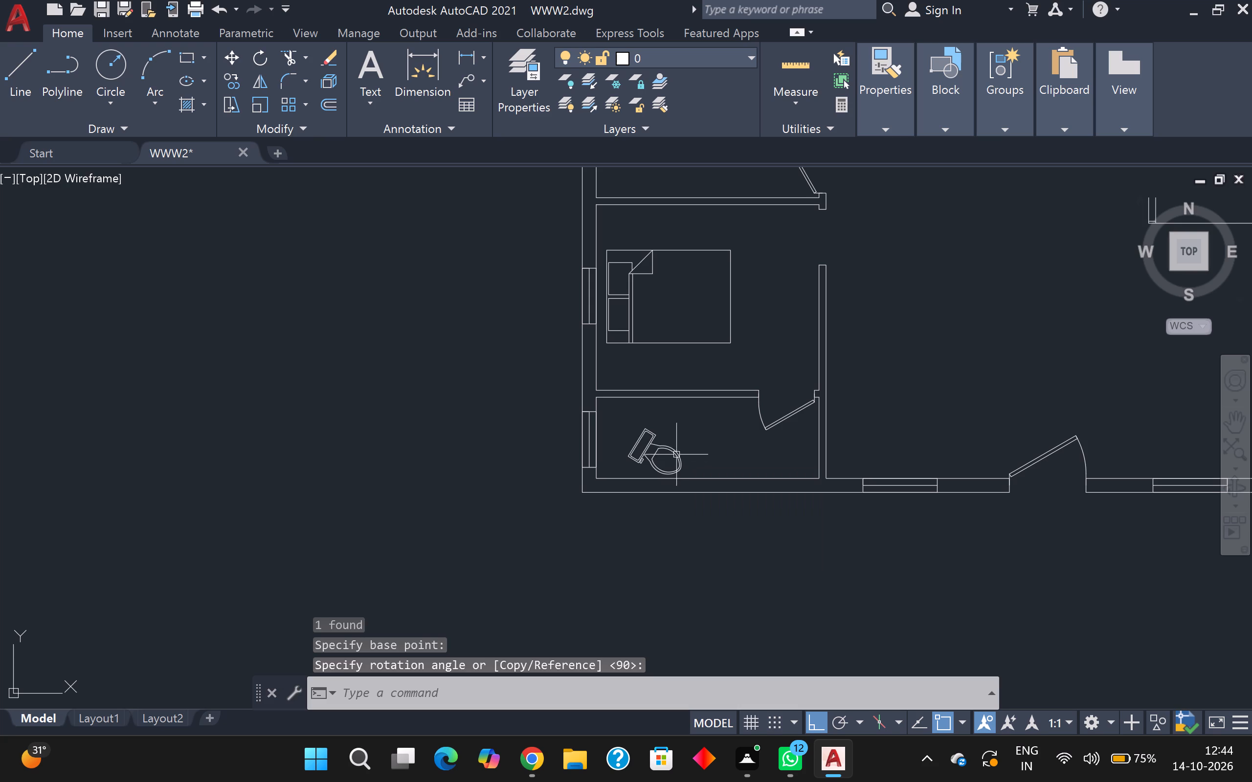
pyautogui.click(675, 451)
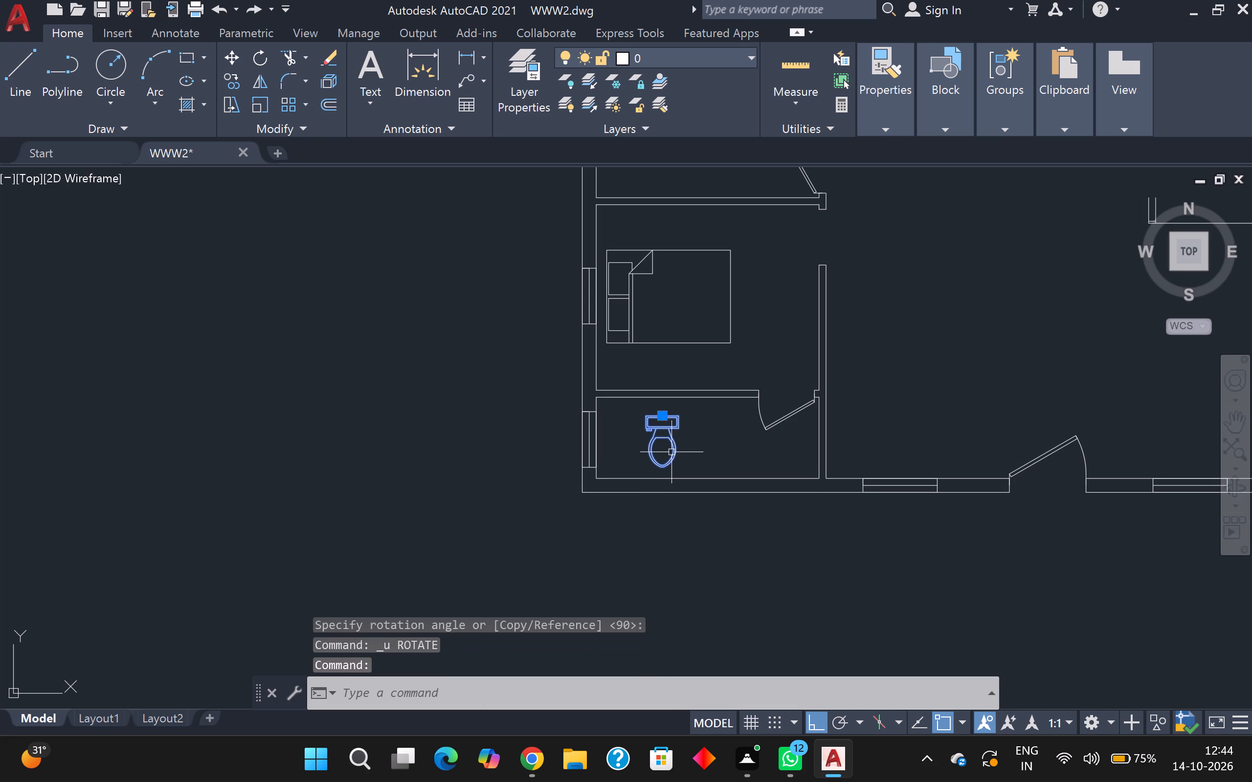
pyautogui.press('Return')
# With Ortho on, rotate the southwest corner room's toilet 90° counterclockwise so its tank points west.
pyautogui.scroll(-6, 672, 447)
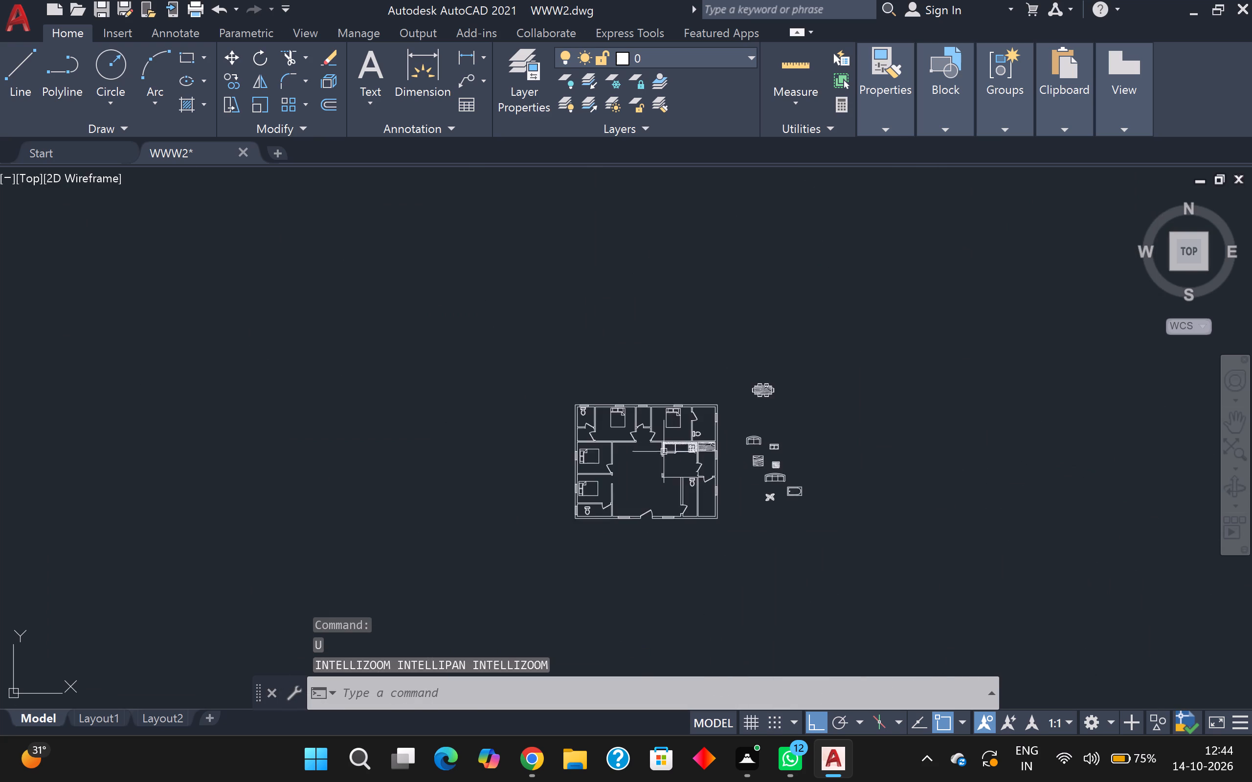
pyautogui.scroll(3, 638, 464)
pyautogui.moveTo(539, 524); pyautogui.dragTo(607, 402, button='middle')
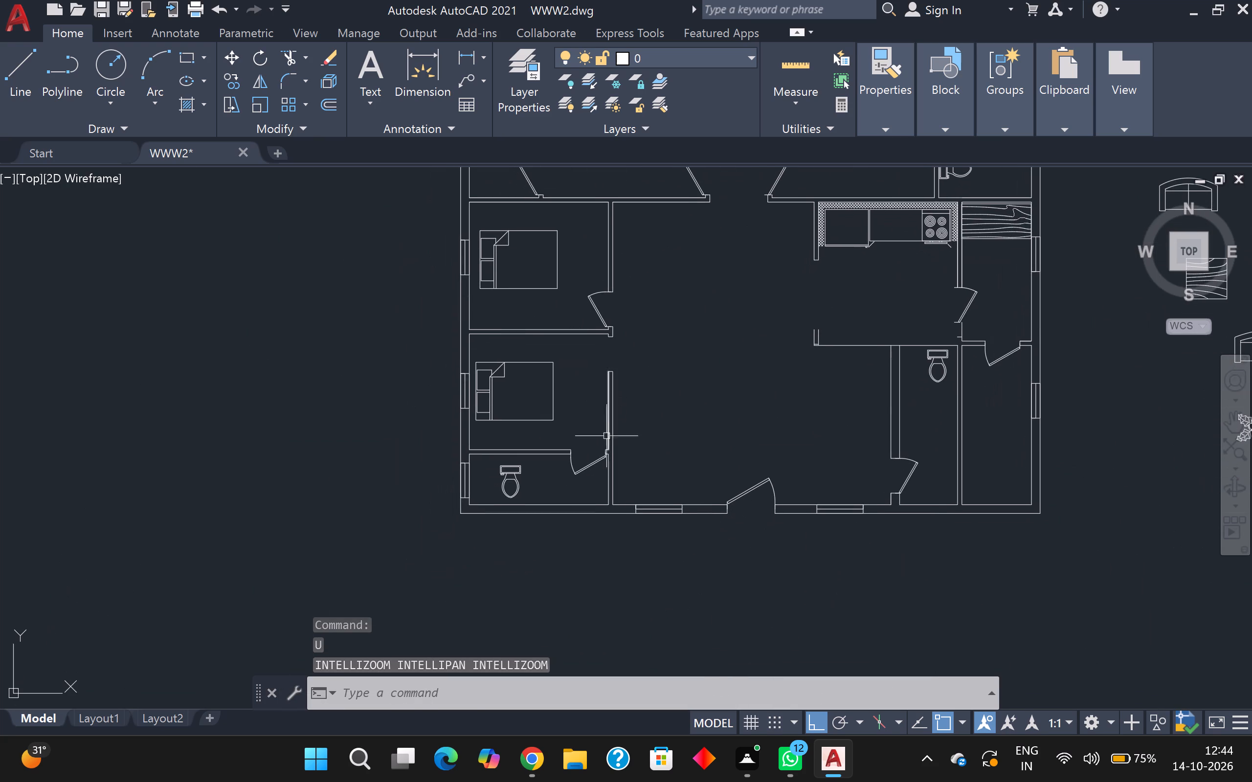
pyautogui.press('r')
pyautogui.press('o')
pyautogui.press('Return')
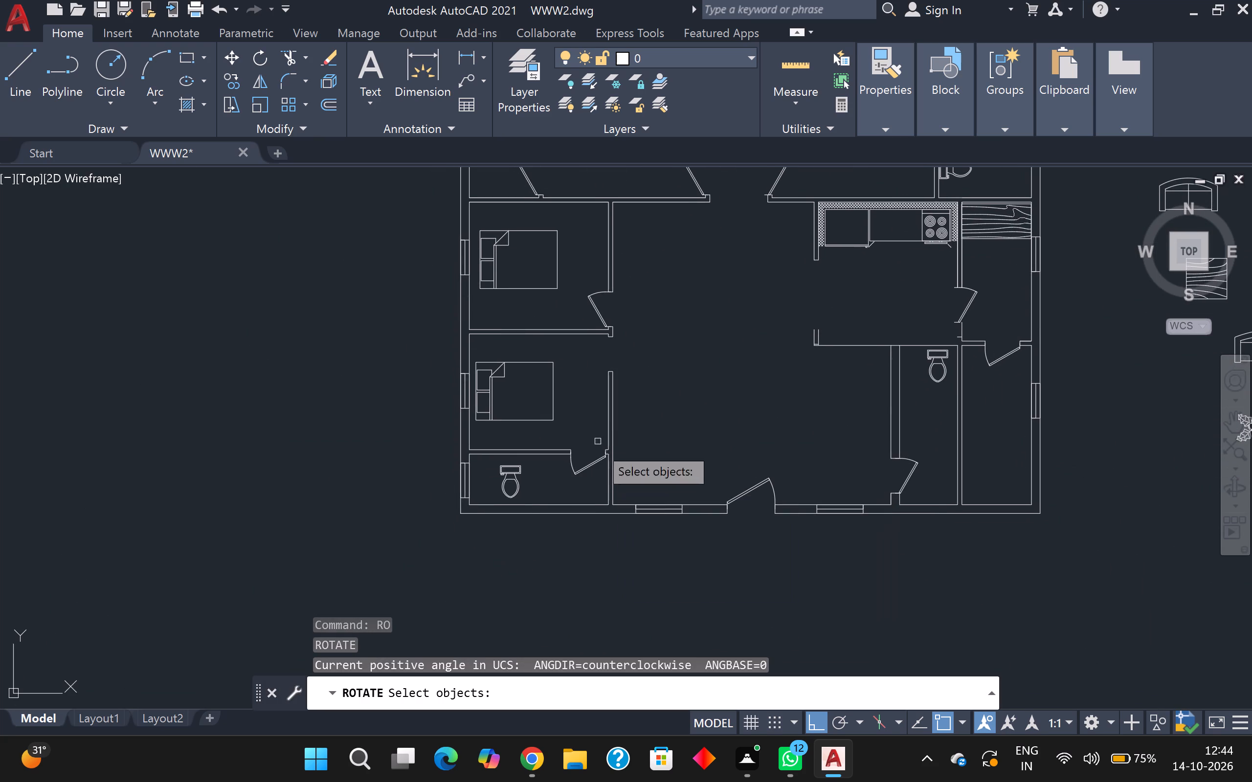
pyautogui.click(516, 477)
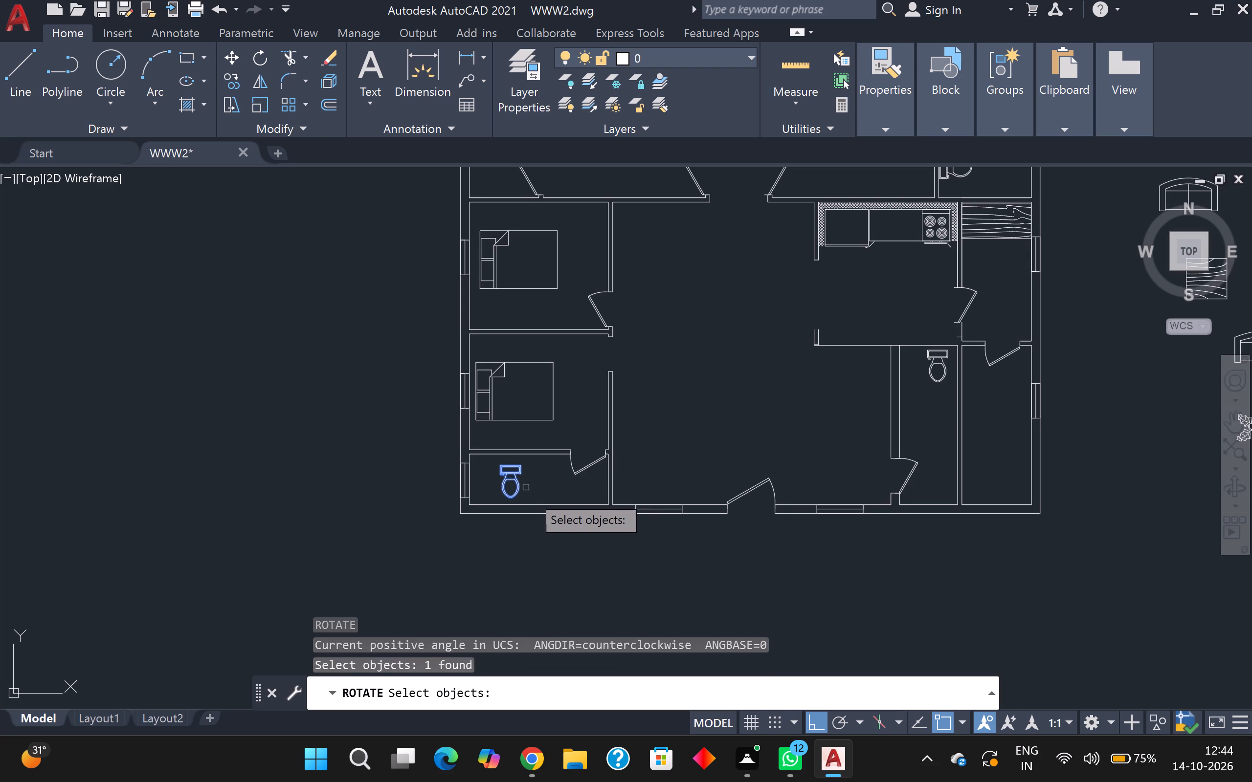
pyautogui.press('F8')
pyautogui.press('F8')
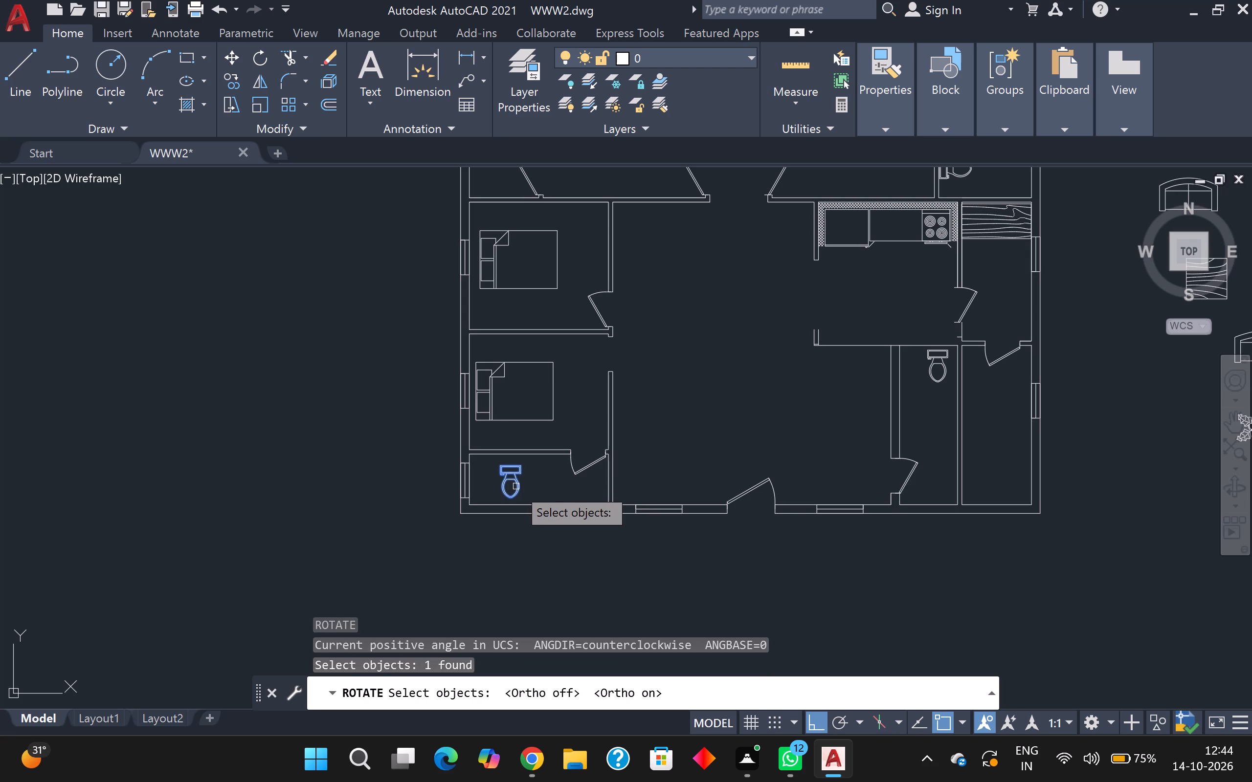
pyautogui.click(516, 486)
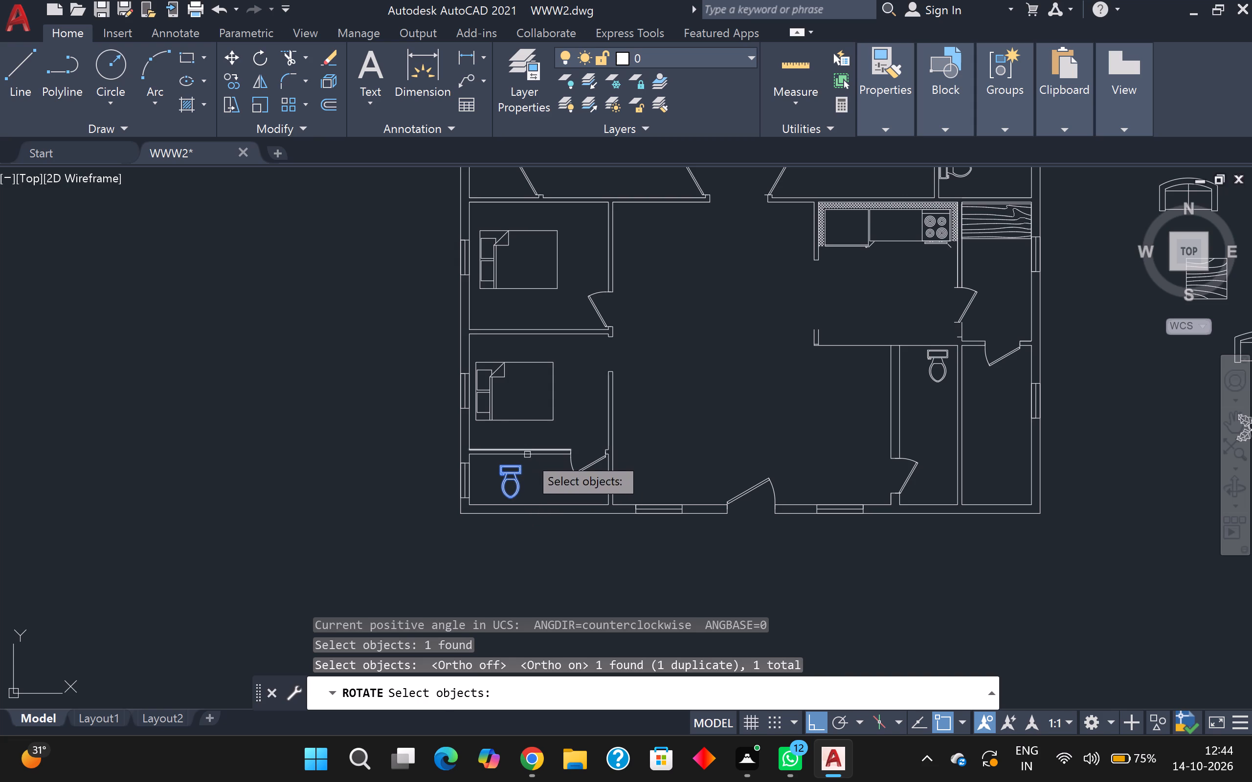
pyautogui.press('Return')
pyautogui.click(518, 480)
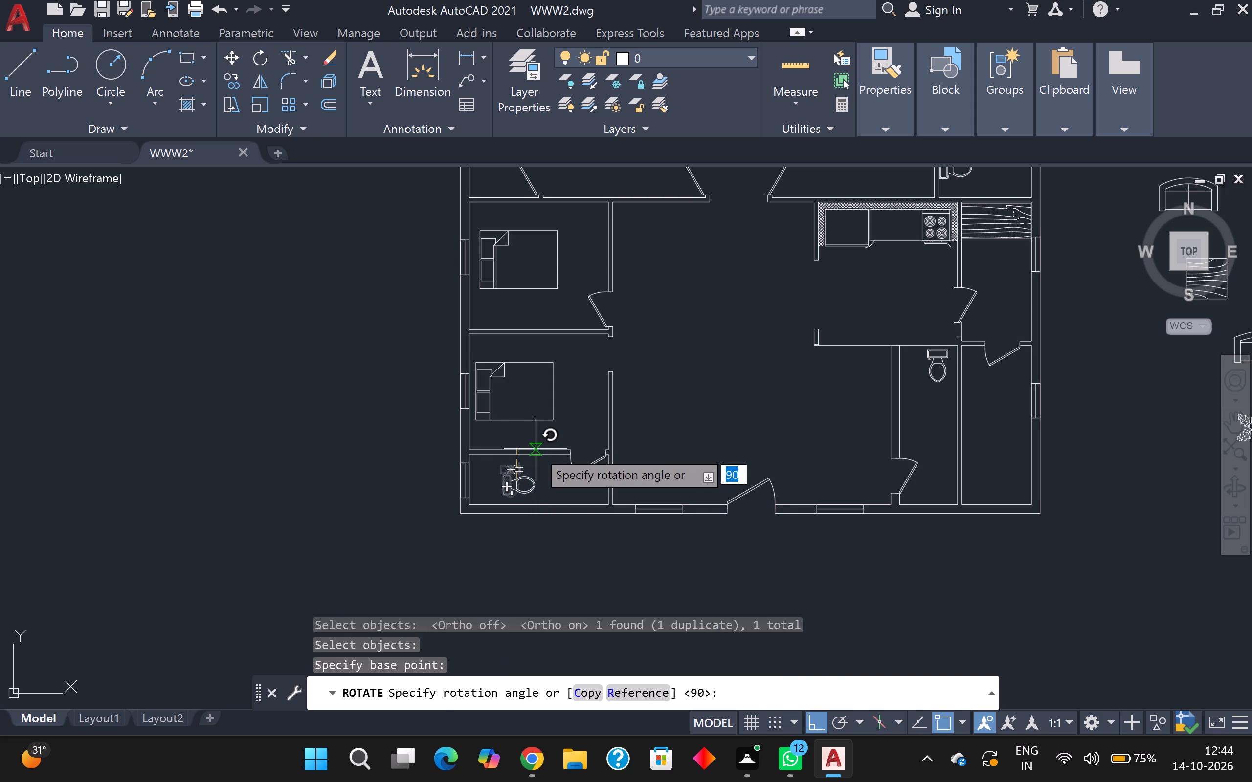
pyautogui.scroll(2, 536, 430)
pyautogui.click(535, 423)
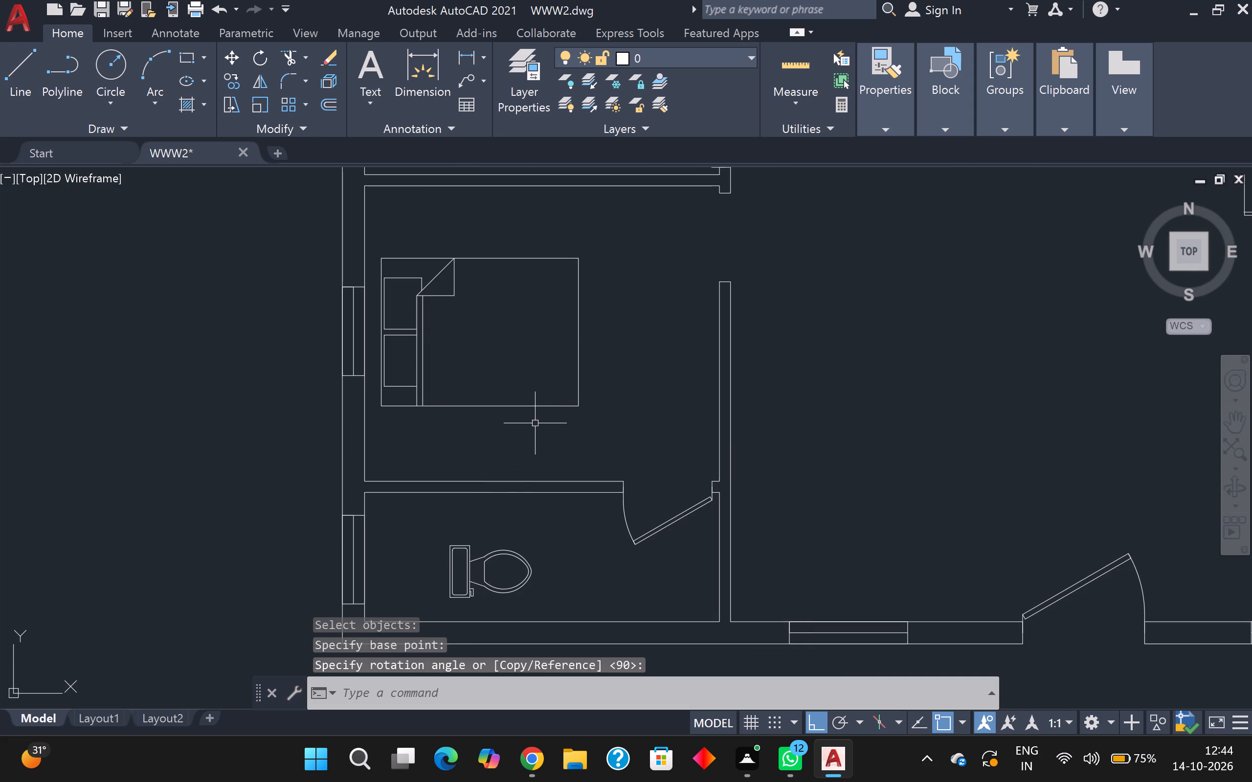
# With Ortho off, move the rotated toilet into the northwest corner of its room, with its tank just inside the west wall.
pyautogui.click(519, 551)
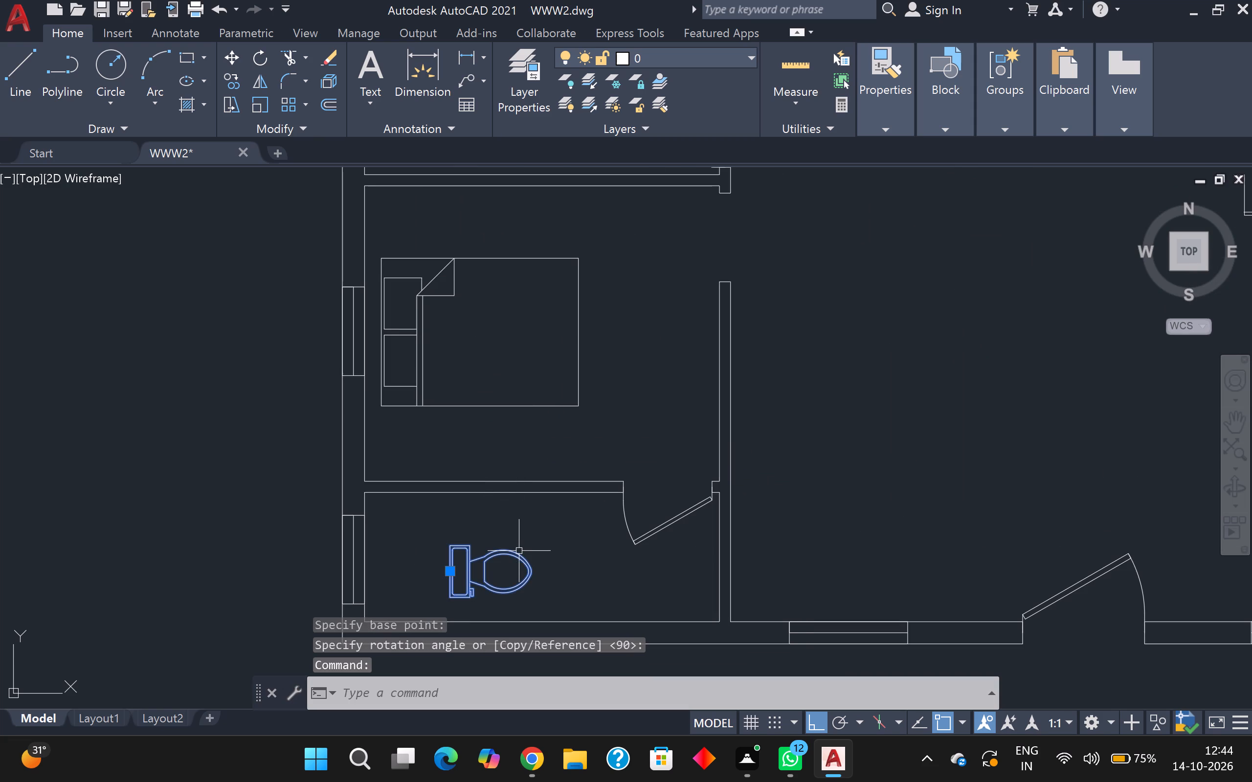
pyautogui.press('m')
pyautogui.press('Return')
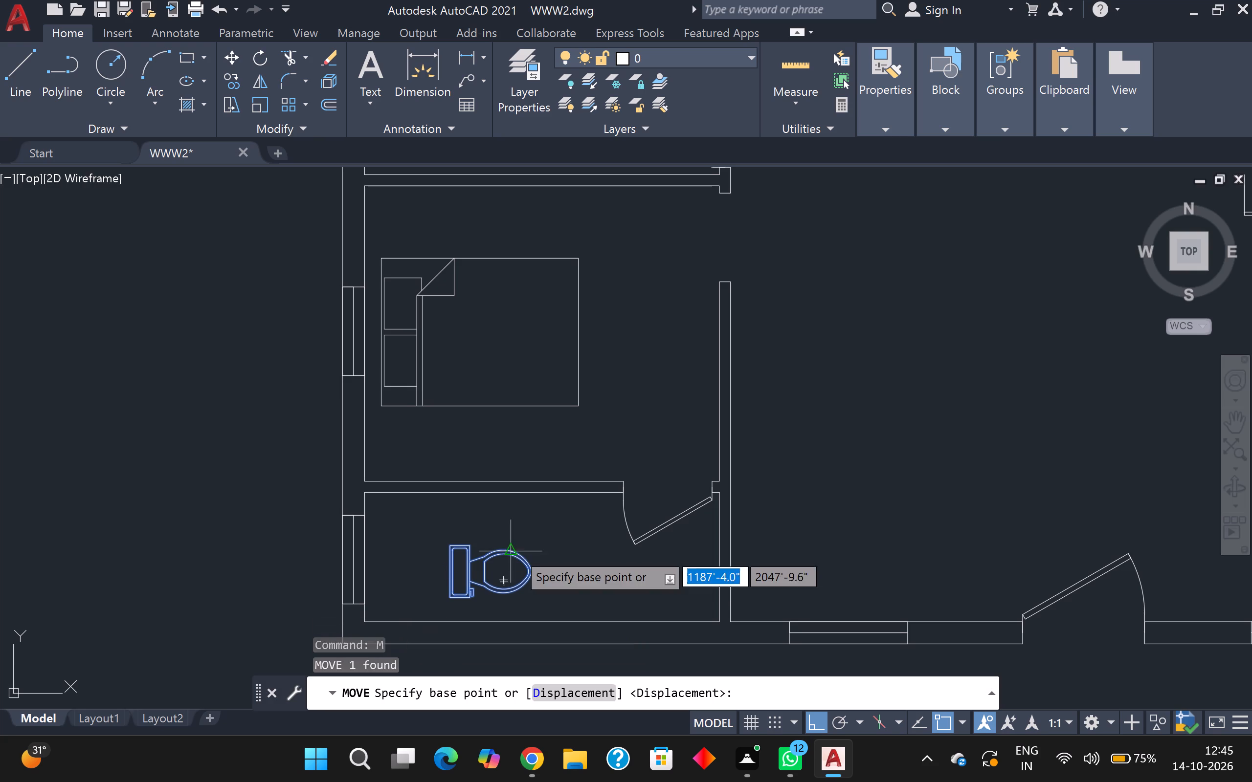
pyautogui.click(507, 577)
pyautogui.scroll(1, 455, 569)
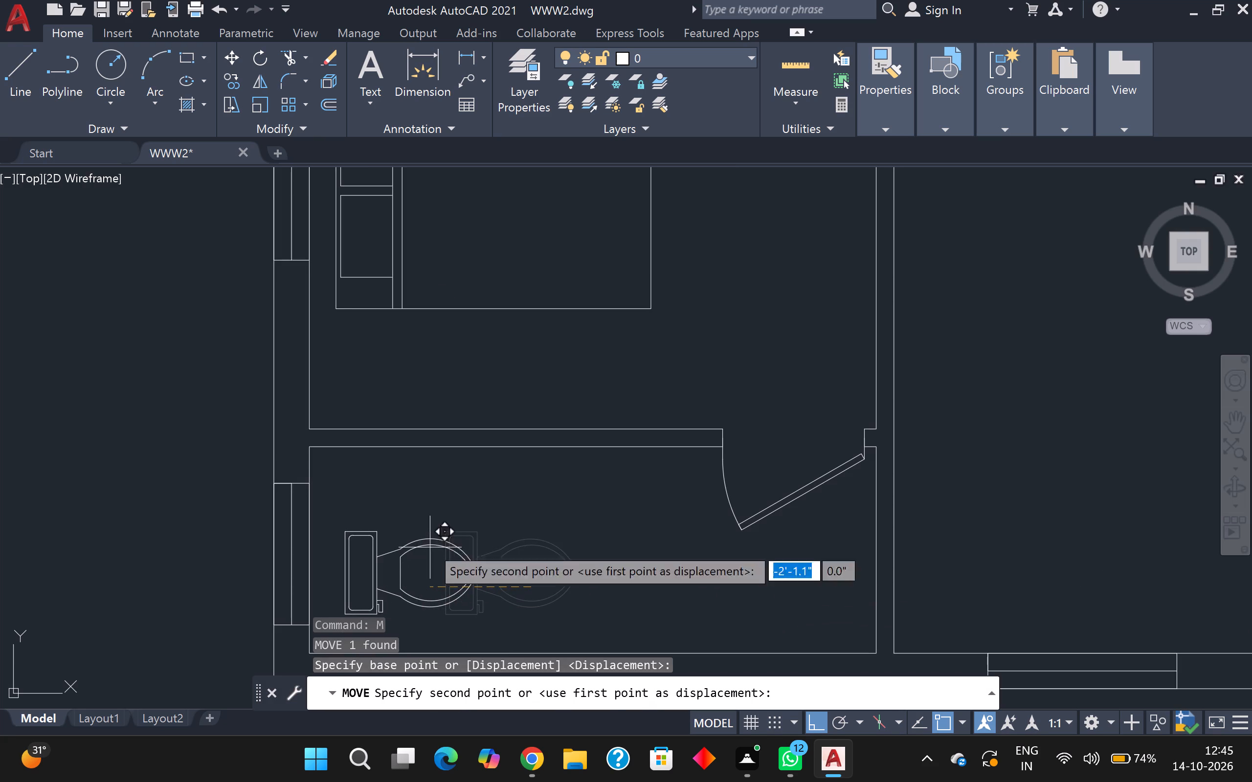
pyautogui.press('F8')
pyautogui.scroll(1, 416, 516)
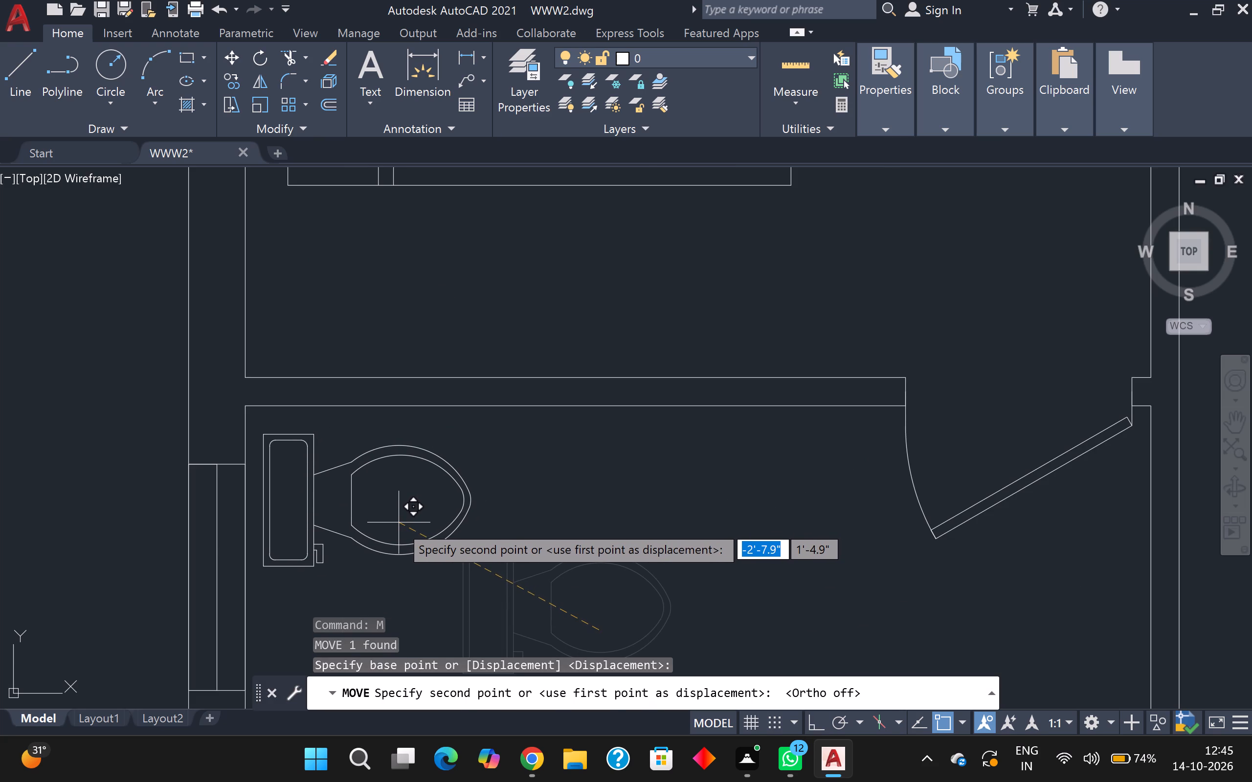
pyautogui.click(396, 523)
# Move the six-chair dining table from outside the plan into the north part of the central hall, west of the kitchen.
pyautogui.scroll(-3, 398, 521)
pyautogui.scroll(-2, 451, 538)
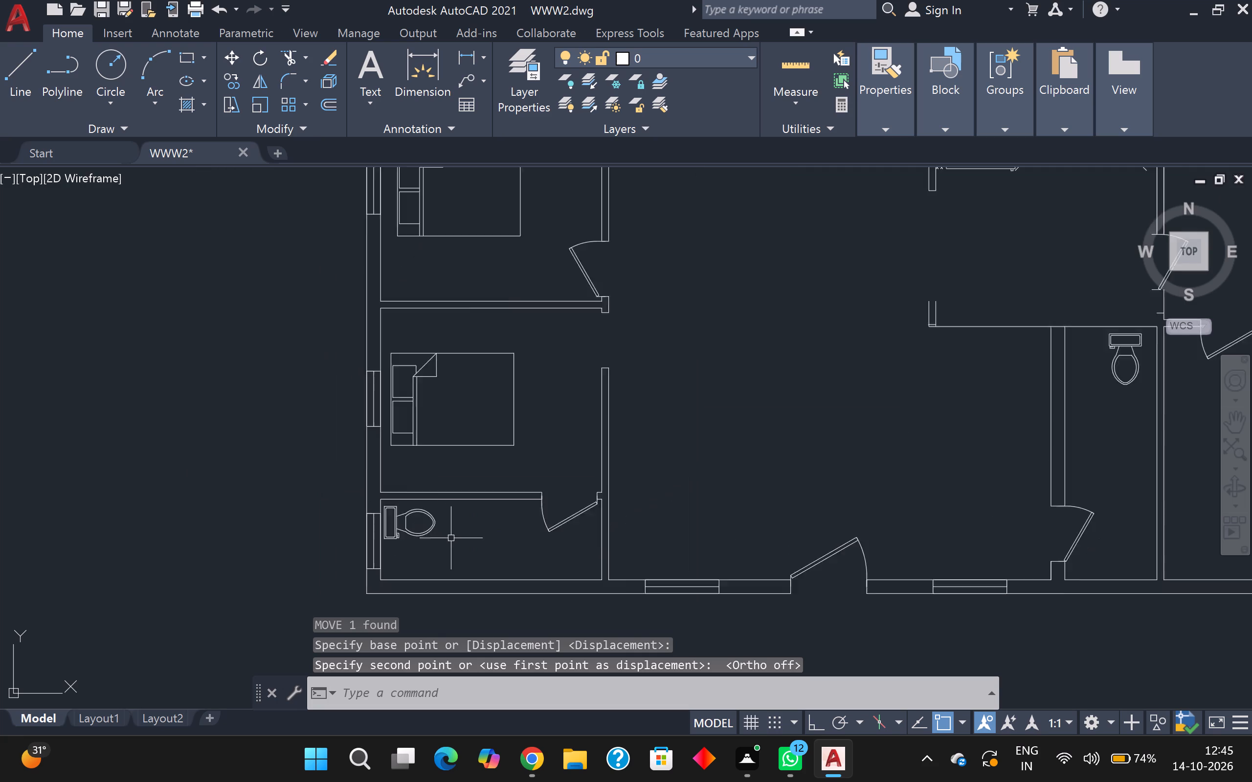
pyautogui.scroll(-1, 451, 538)
pyautogui.scroll(2, 471, 531)
pyautogui.scroll(-2, 477, 525)
pyautogui.scroll(2, 505, 507)
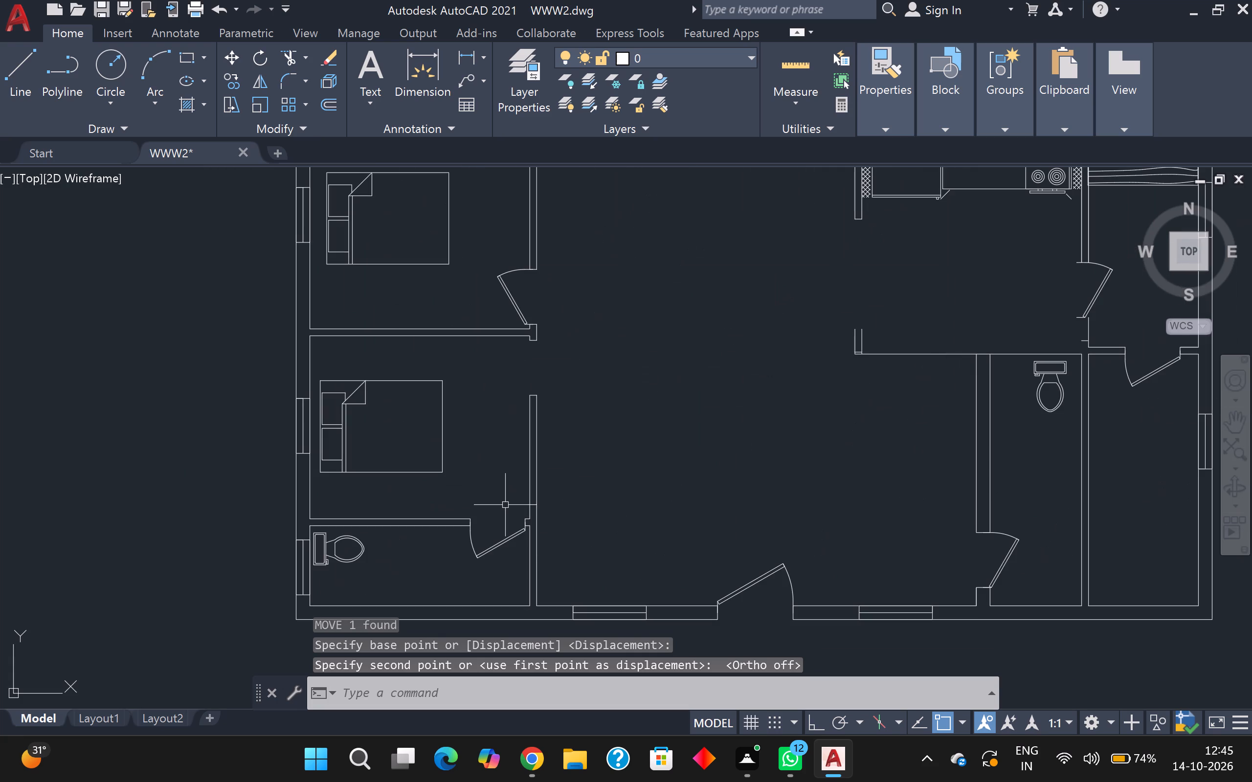
pyautogui.scroll(-2, 464, 531)
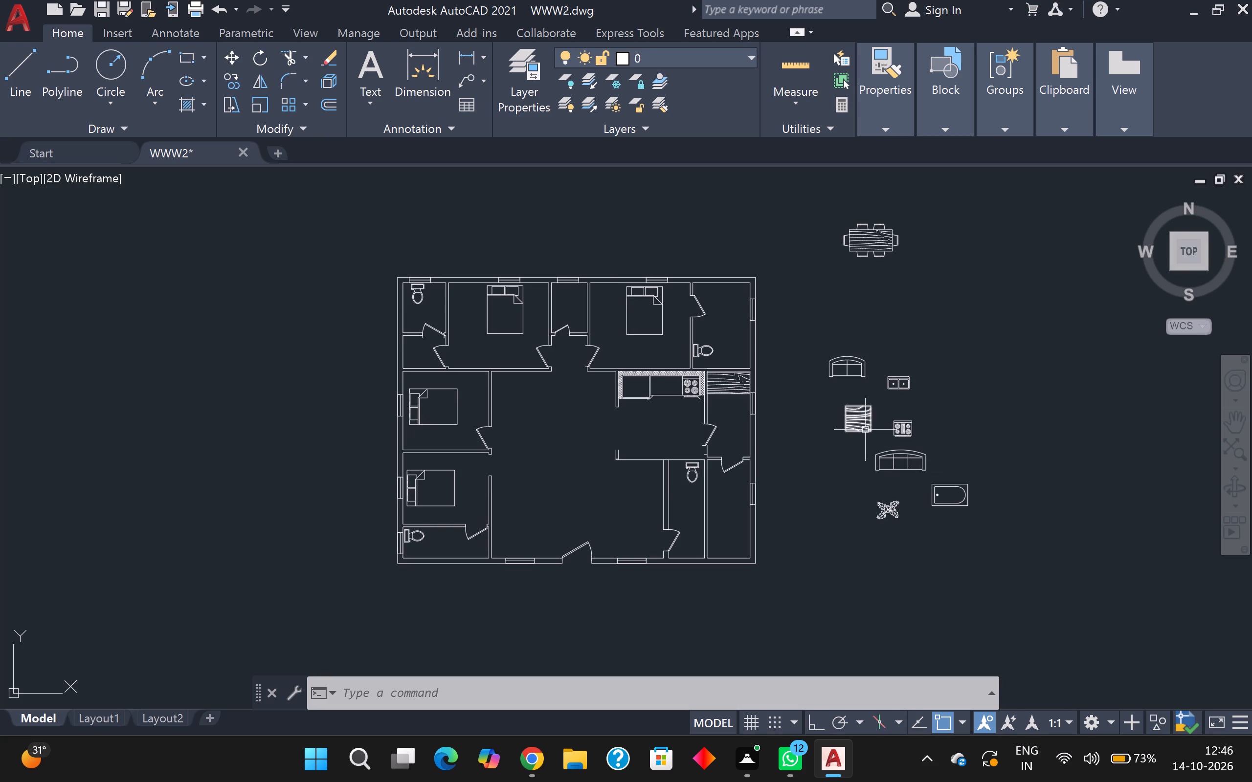
pyautogui.click(860, 237)
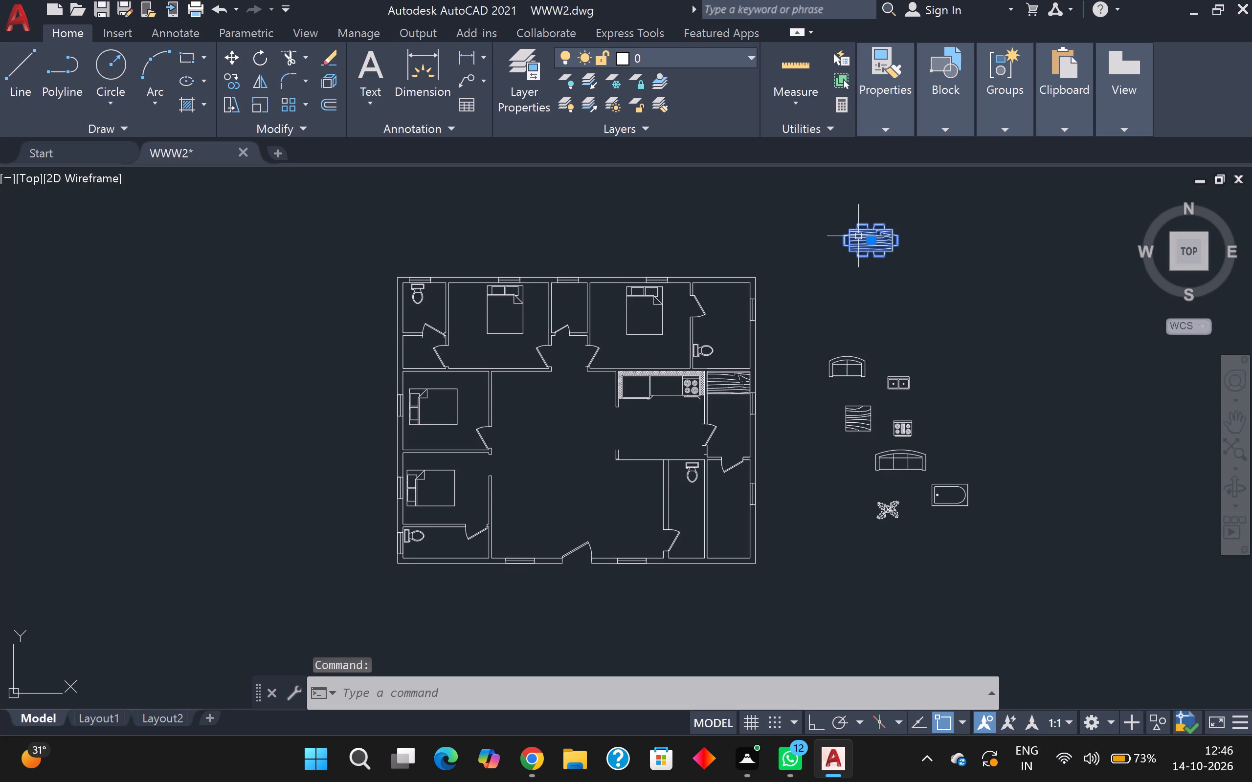
pyautogui.press('m')
pyautogui.press('Return')
pyautogui.click(858, 236)
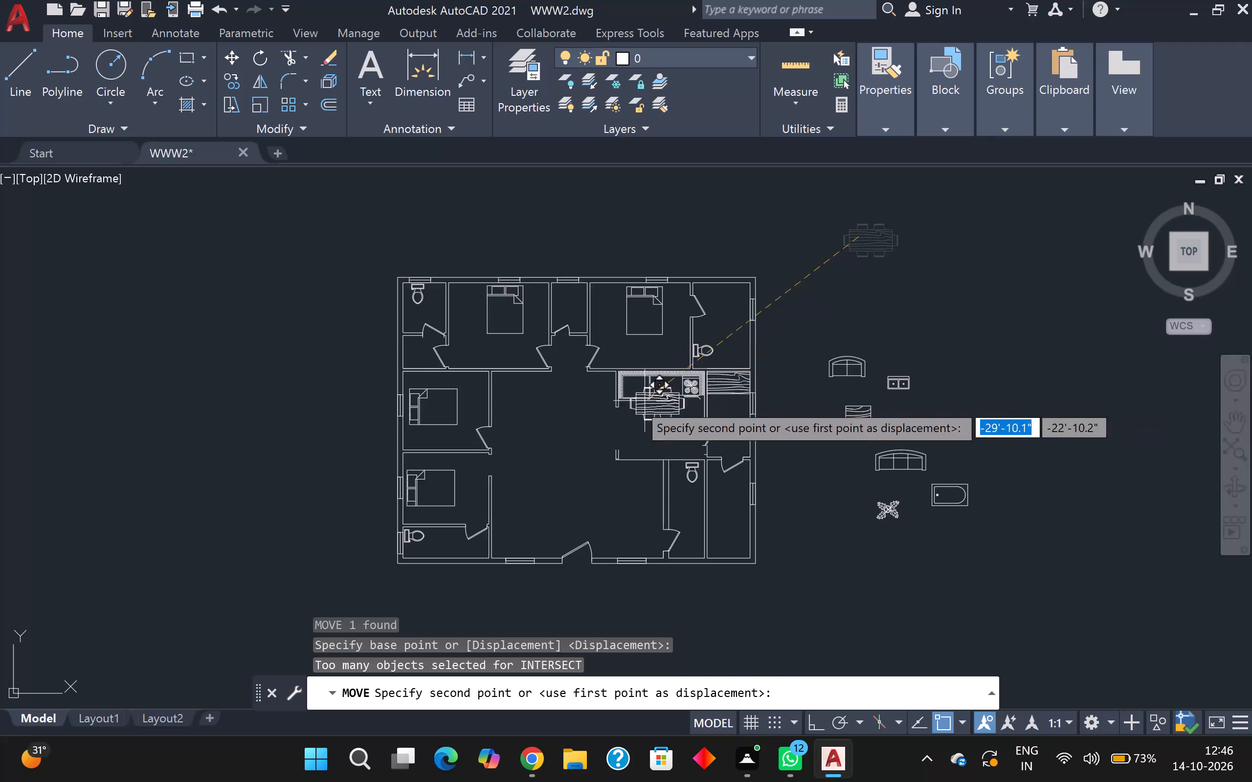
pyautogui.click(557, 411)
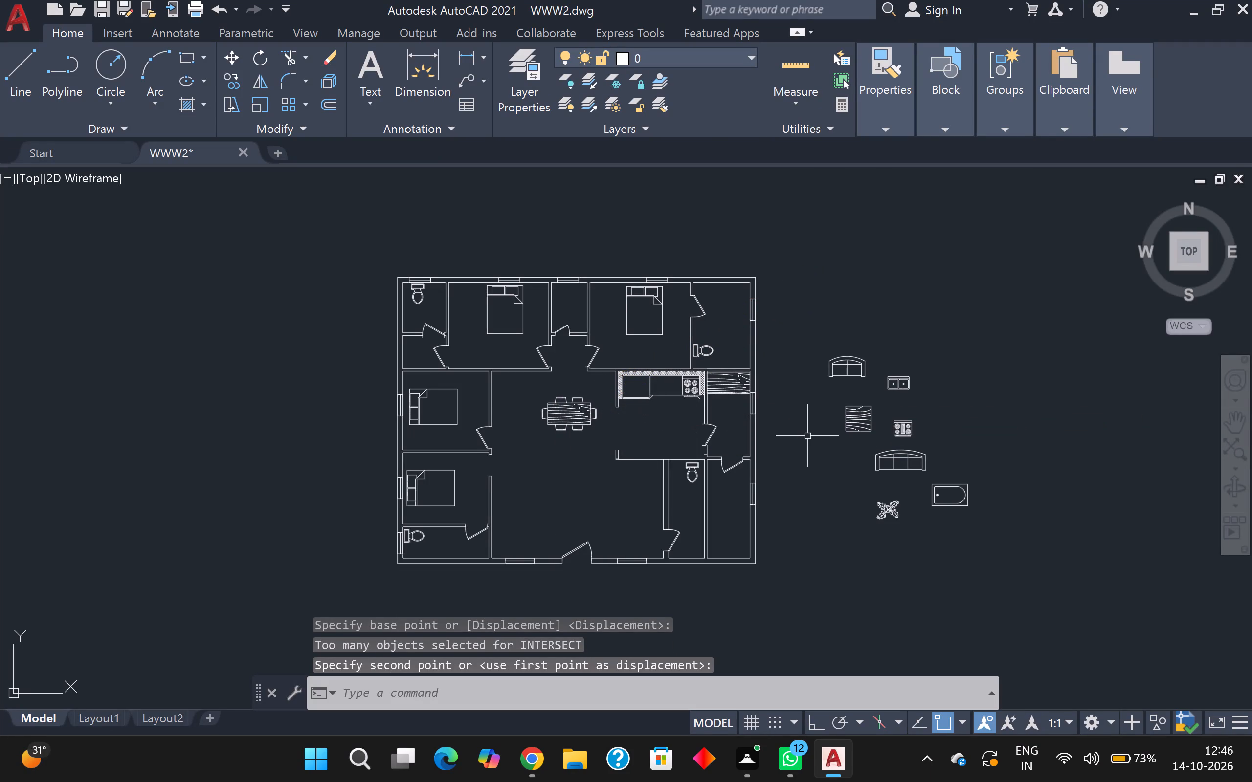
# Move the three-seat sofa from outside the plan into the southeast part of the central hall, near its east wall.
pyautogui.click(906, 462)
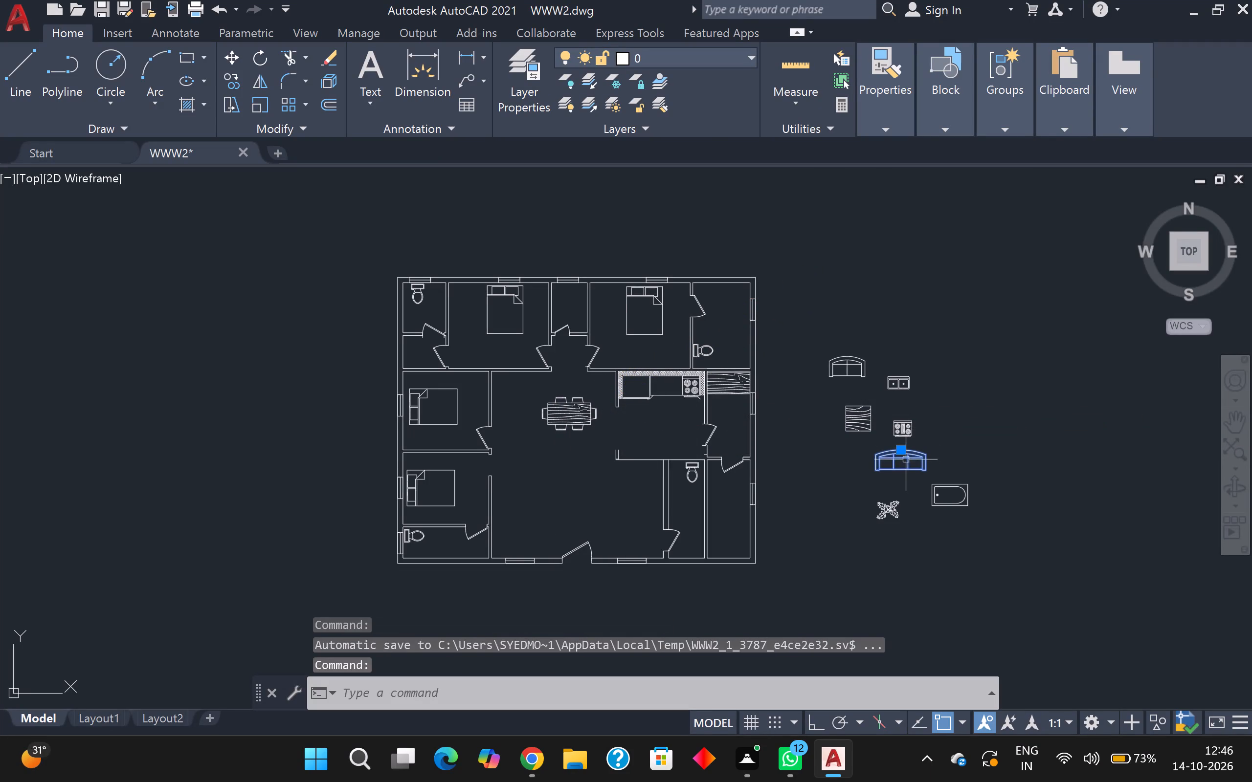
pyautogui.press('m')
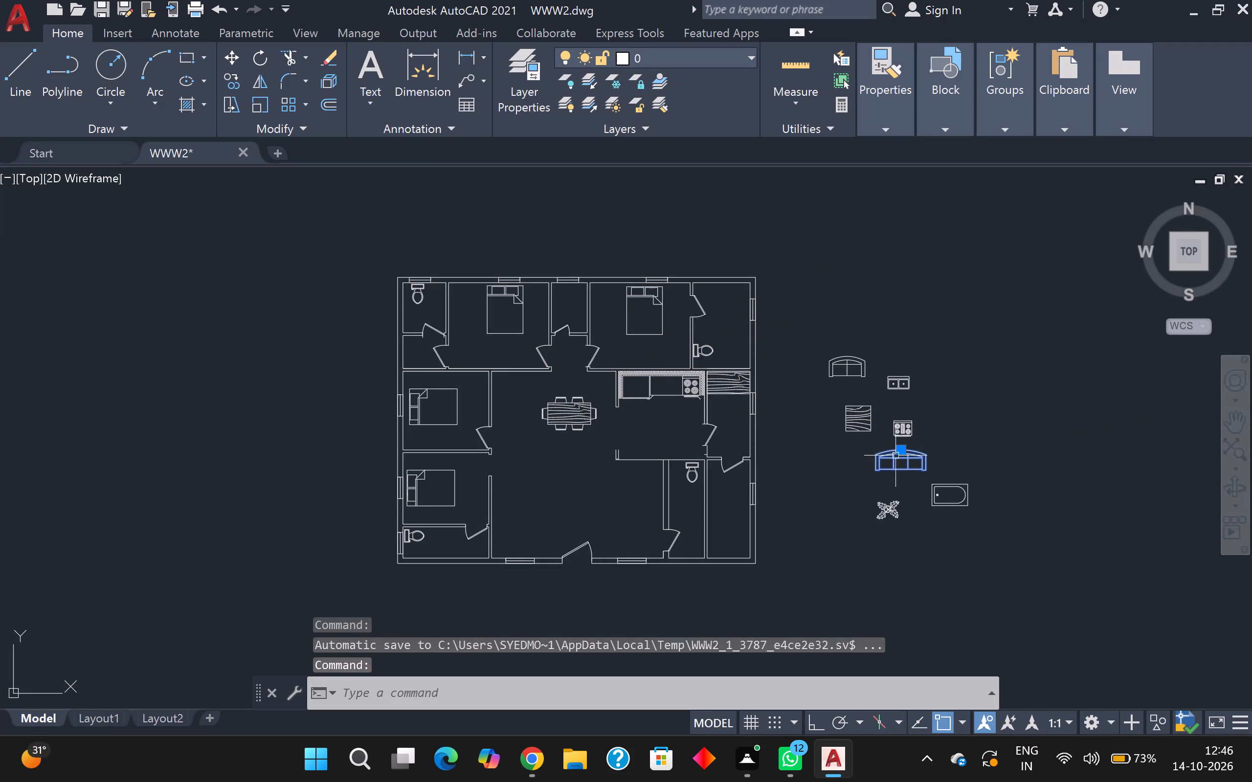
pyautogui.press('Return')
pyautogui.click(895, 456)
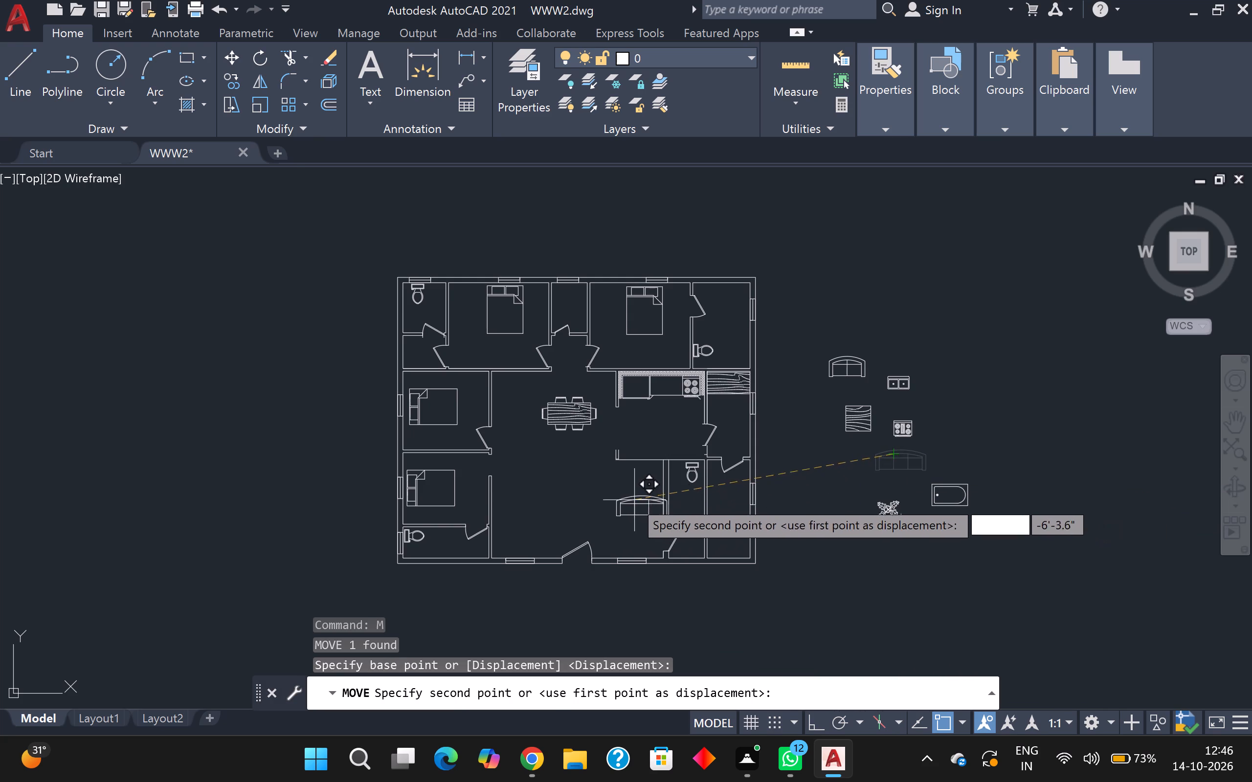
pyautogui.scroll(1, 629, 494)
pyautogui.click(612, 483)
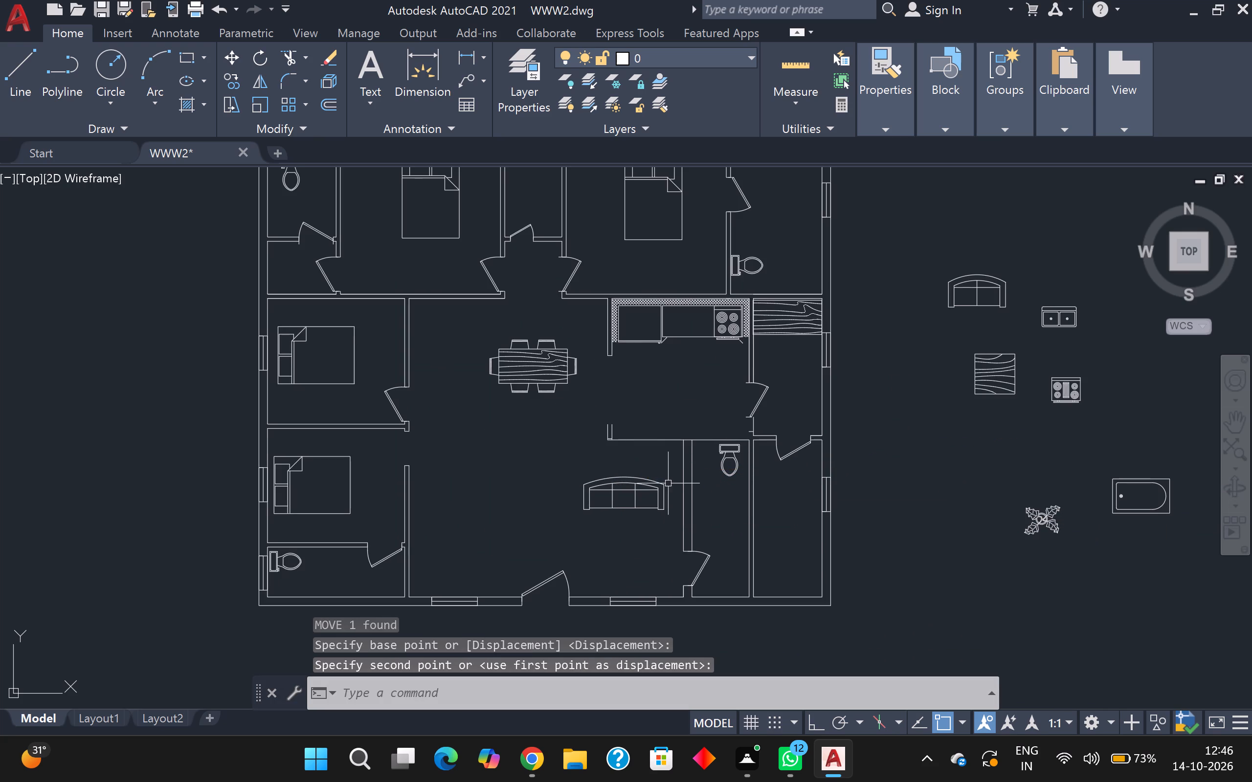
# With Ortho on, rotate the three-seat sofa 90° clockwise about its east end so its back faces east.
pyautogui.click(663, 483)
pyautogui.press('r')
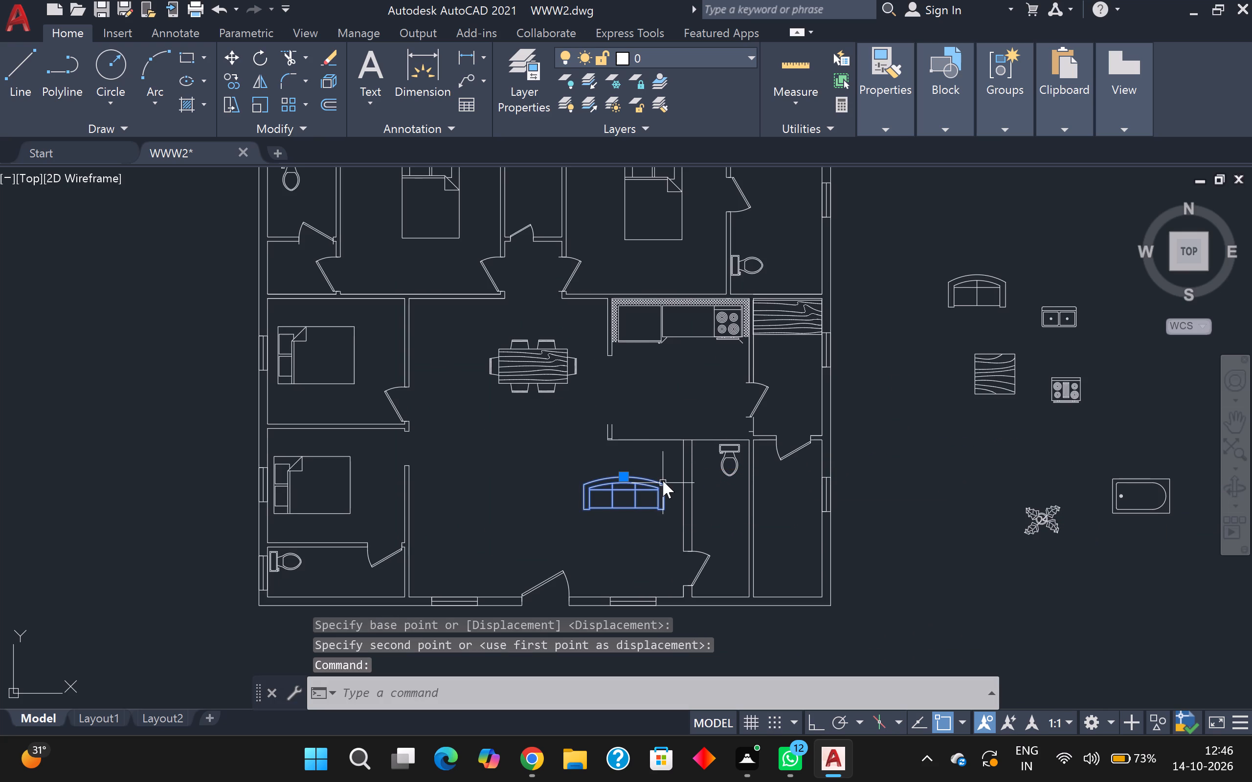
pyautogui.press('o')
pyautogui.press('Return')
pyautogui.press('F8')
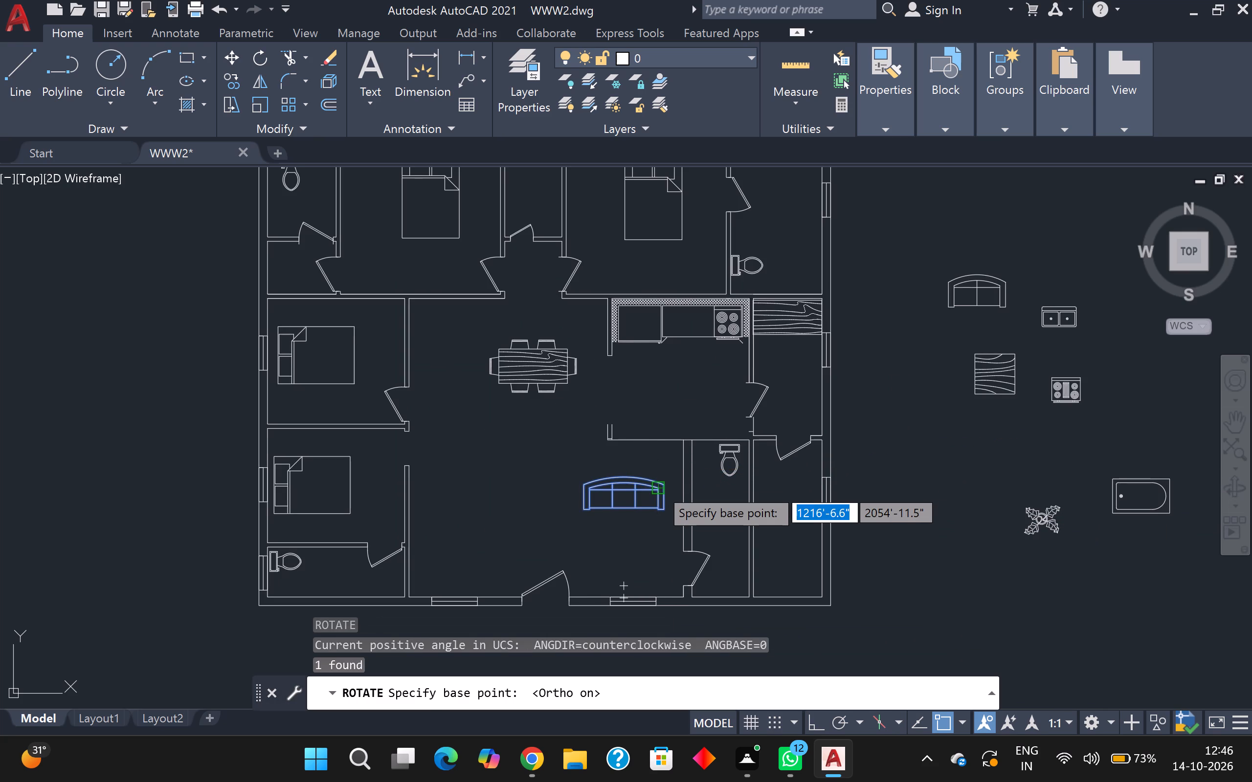
pyautogui.click(658, 487)
pyautogui.click(644, 548)
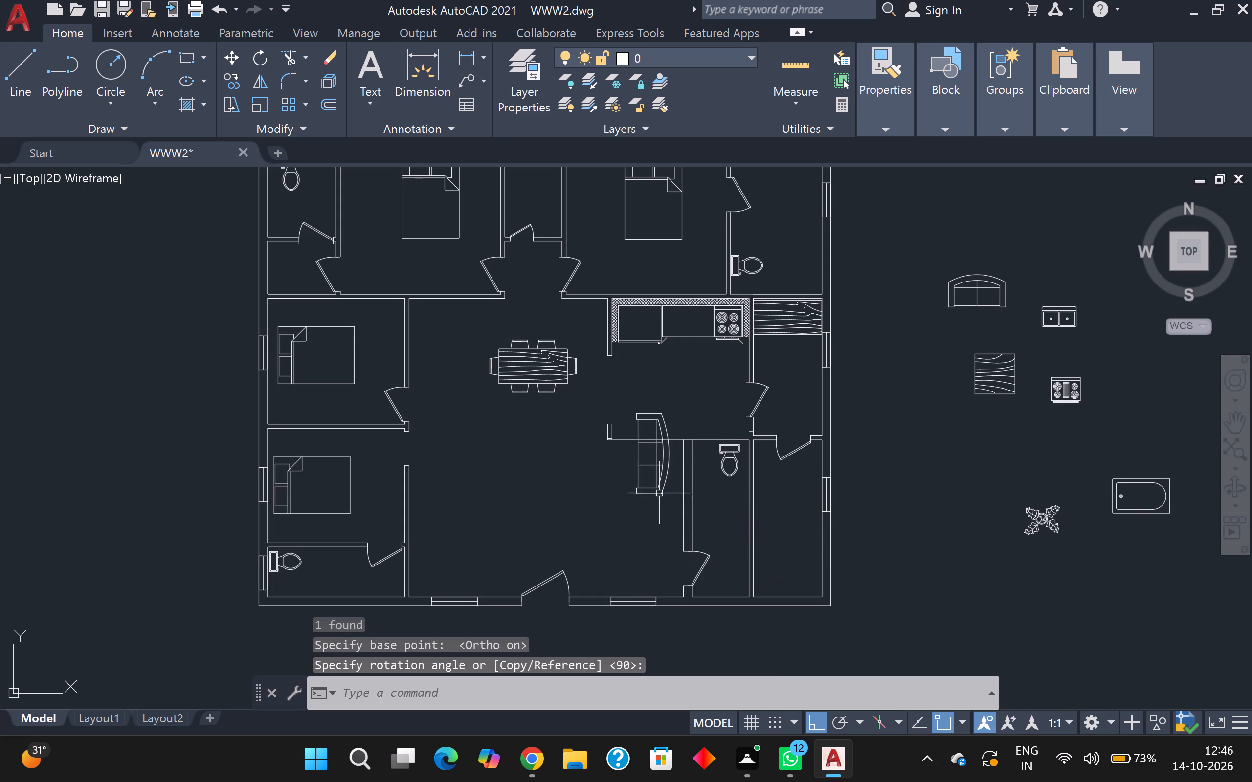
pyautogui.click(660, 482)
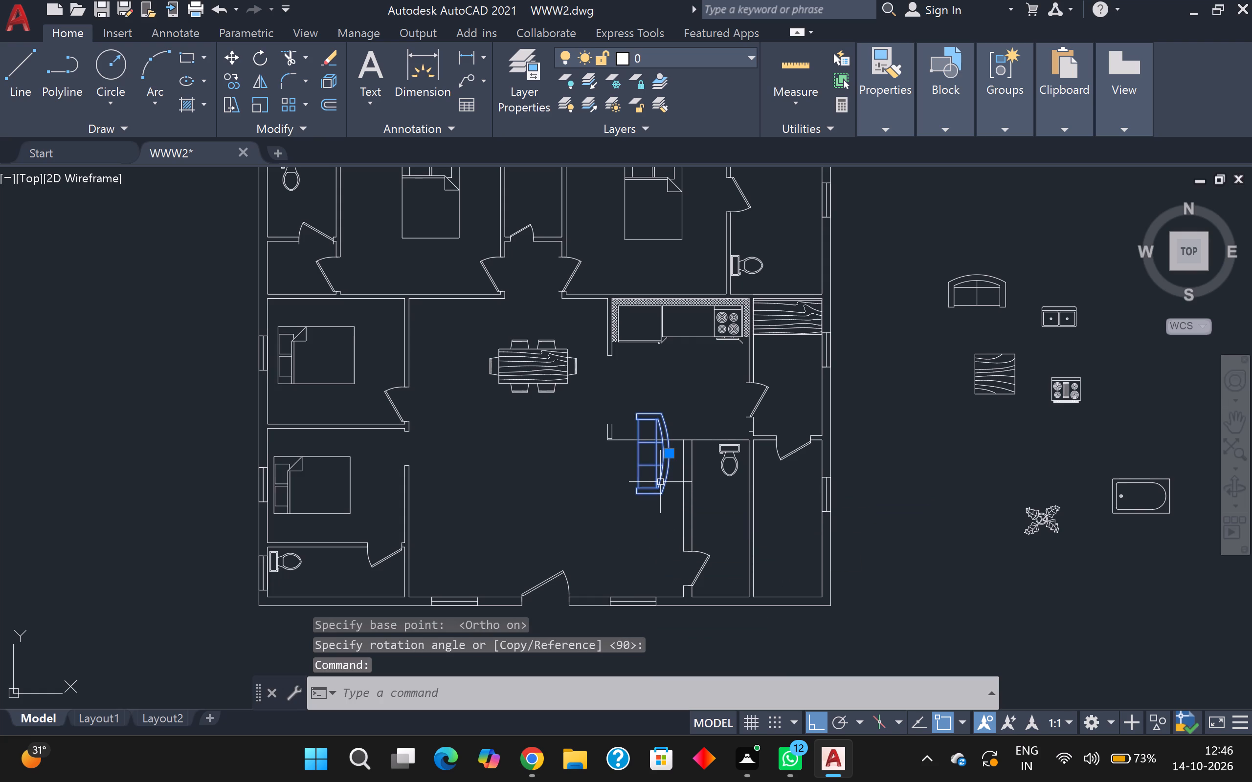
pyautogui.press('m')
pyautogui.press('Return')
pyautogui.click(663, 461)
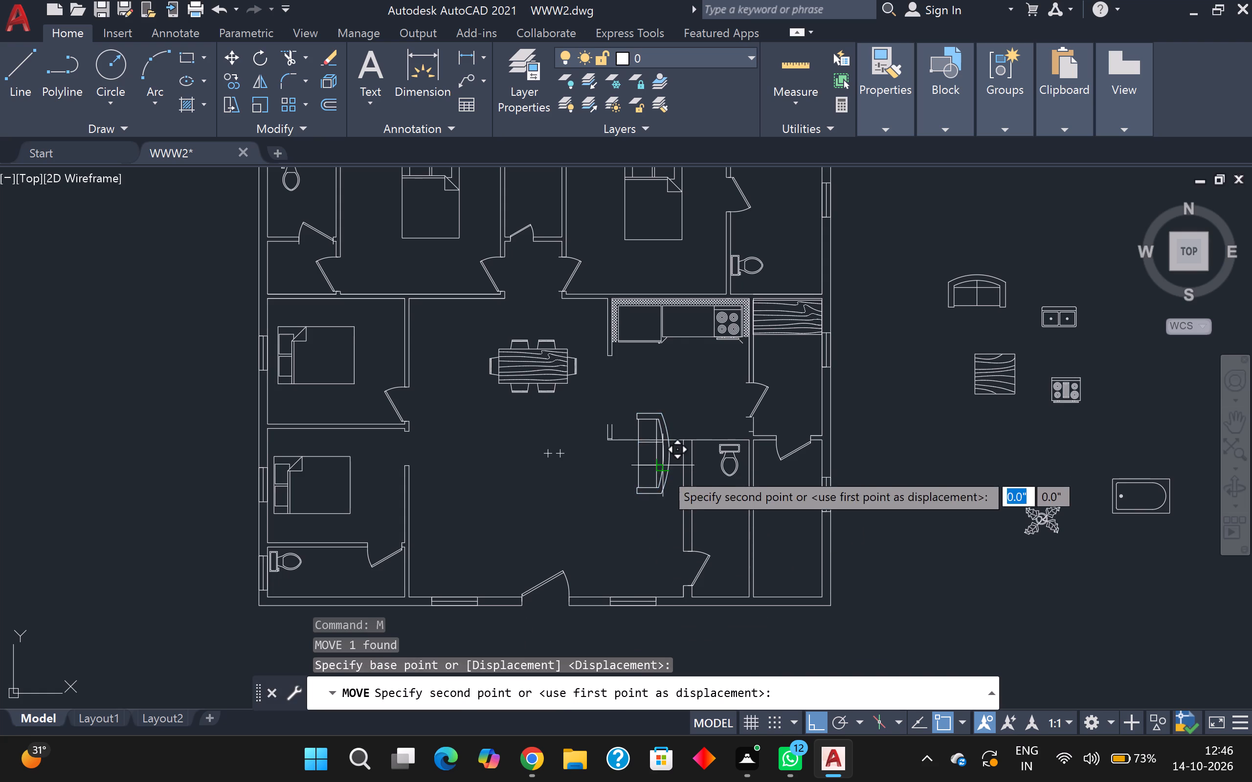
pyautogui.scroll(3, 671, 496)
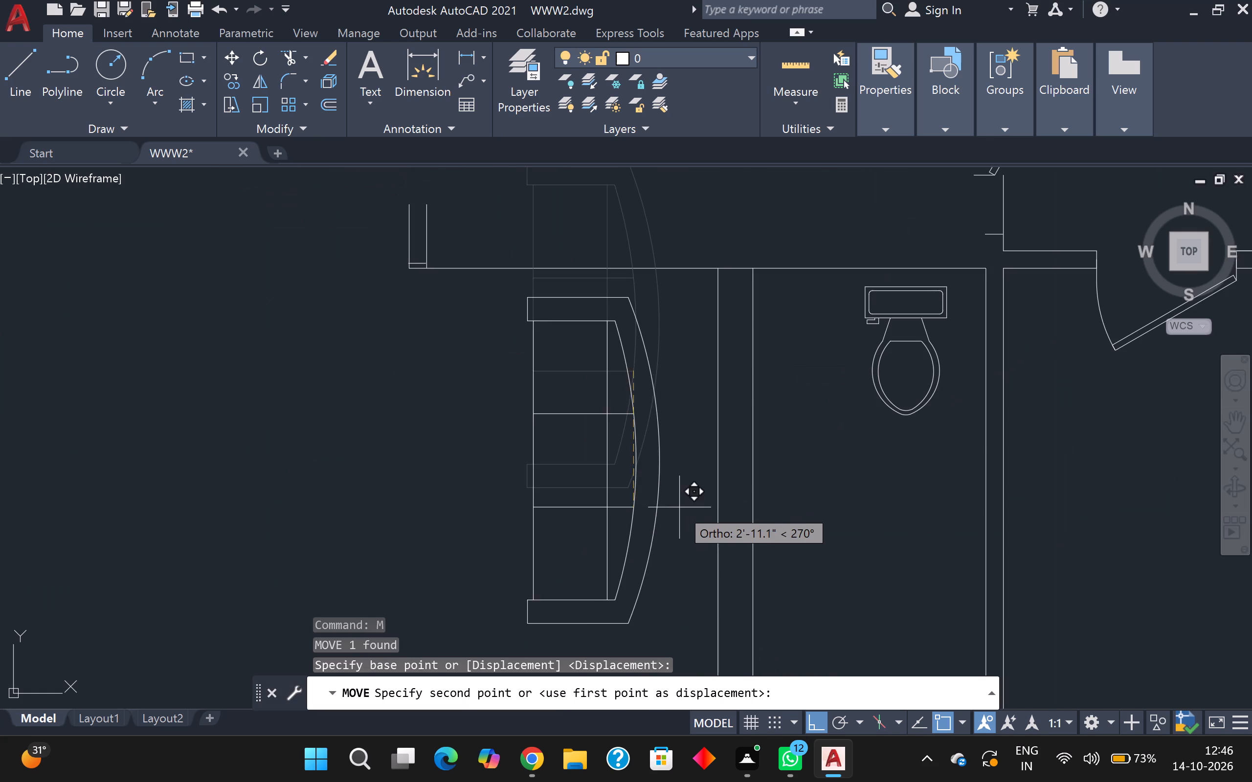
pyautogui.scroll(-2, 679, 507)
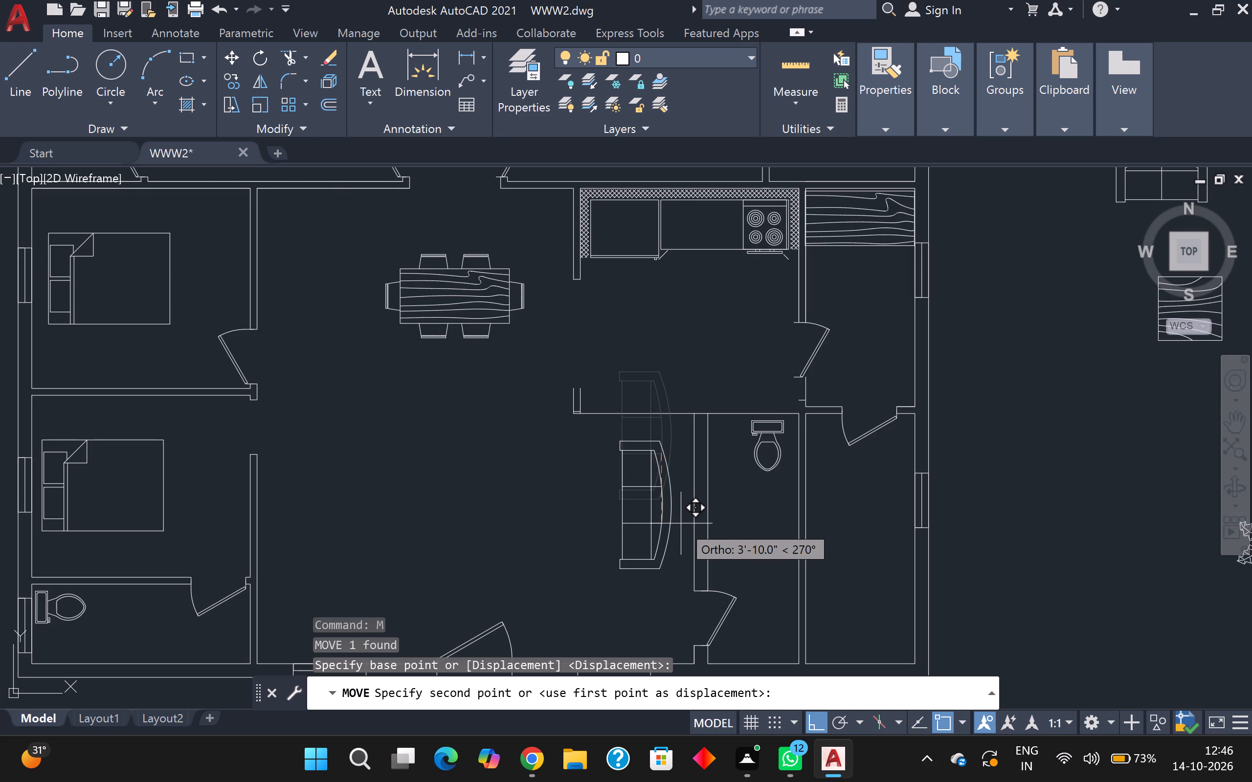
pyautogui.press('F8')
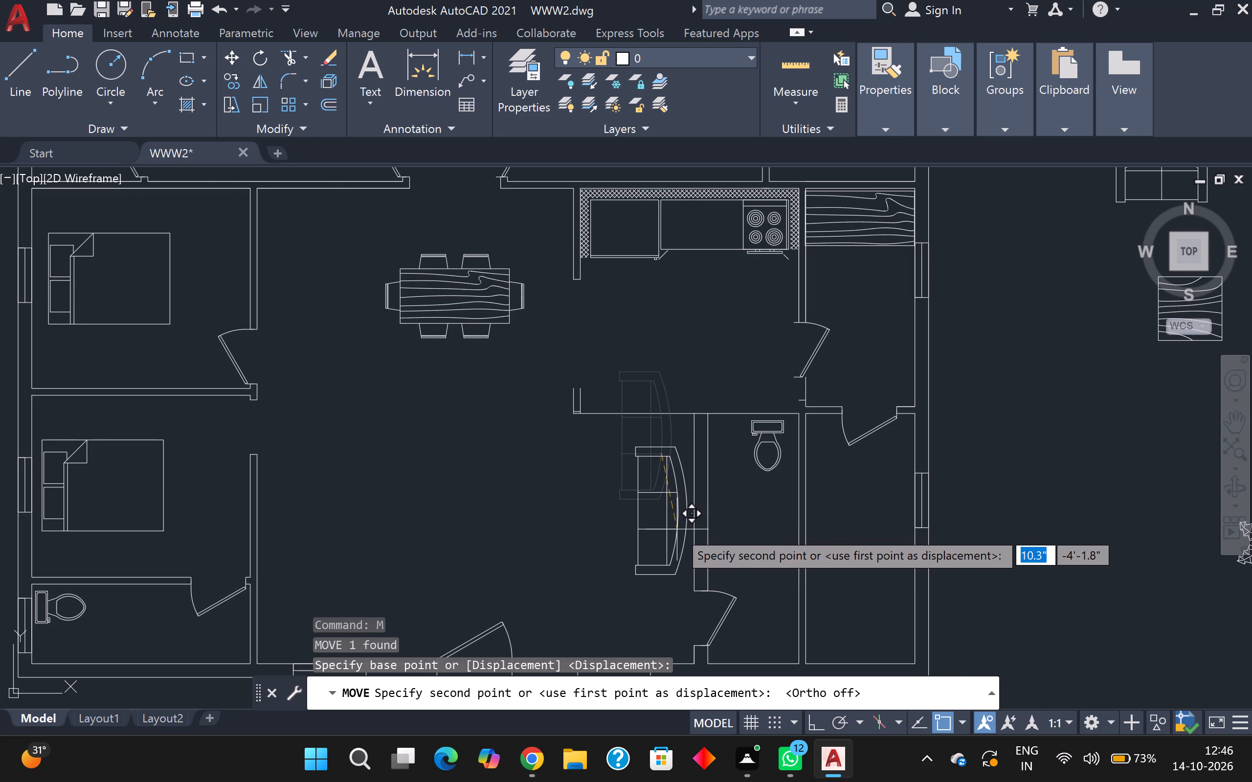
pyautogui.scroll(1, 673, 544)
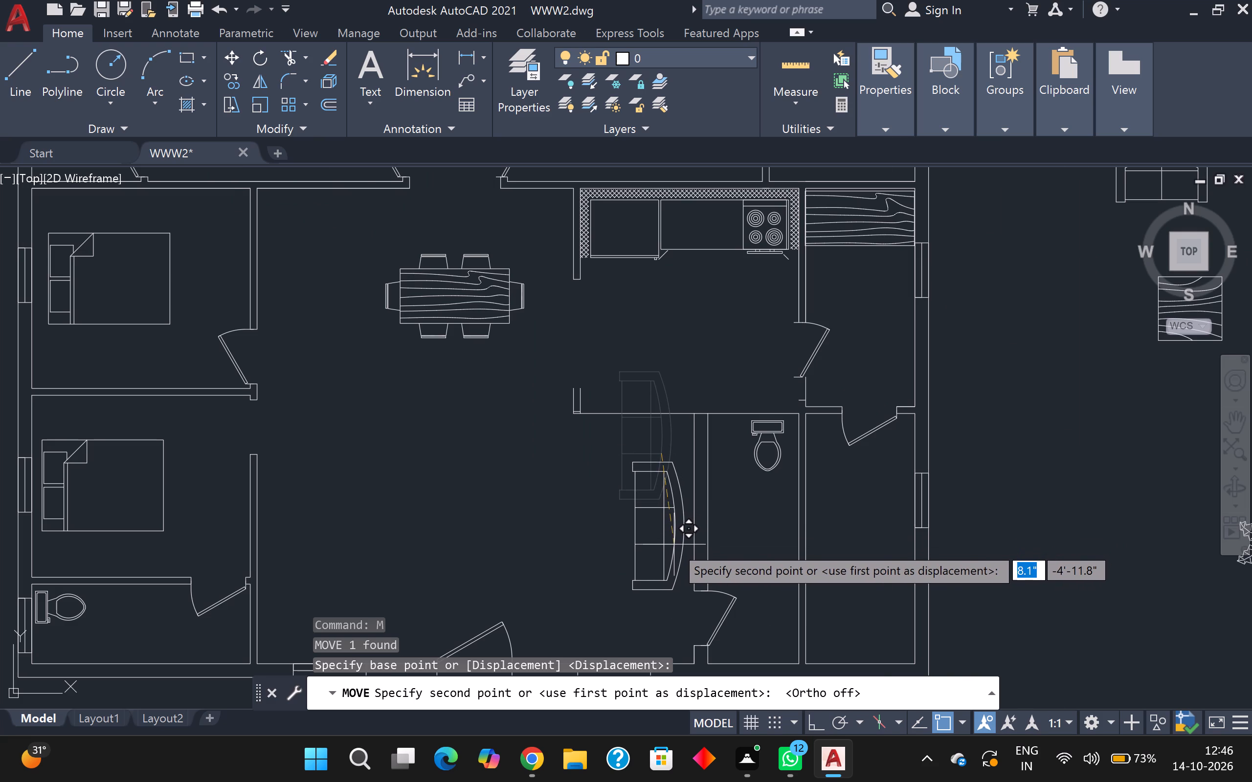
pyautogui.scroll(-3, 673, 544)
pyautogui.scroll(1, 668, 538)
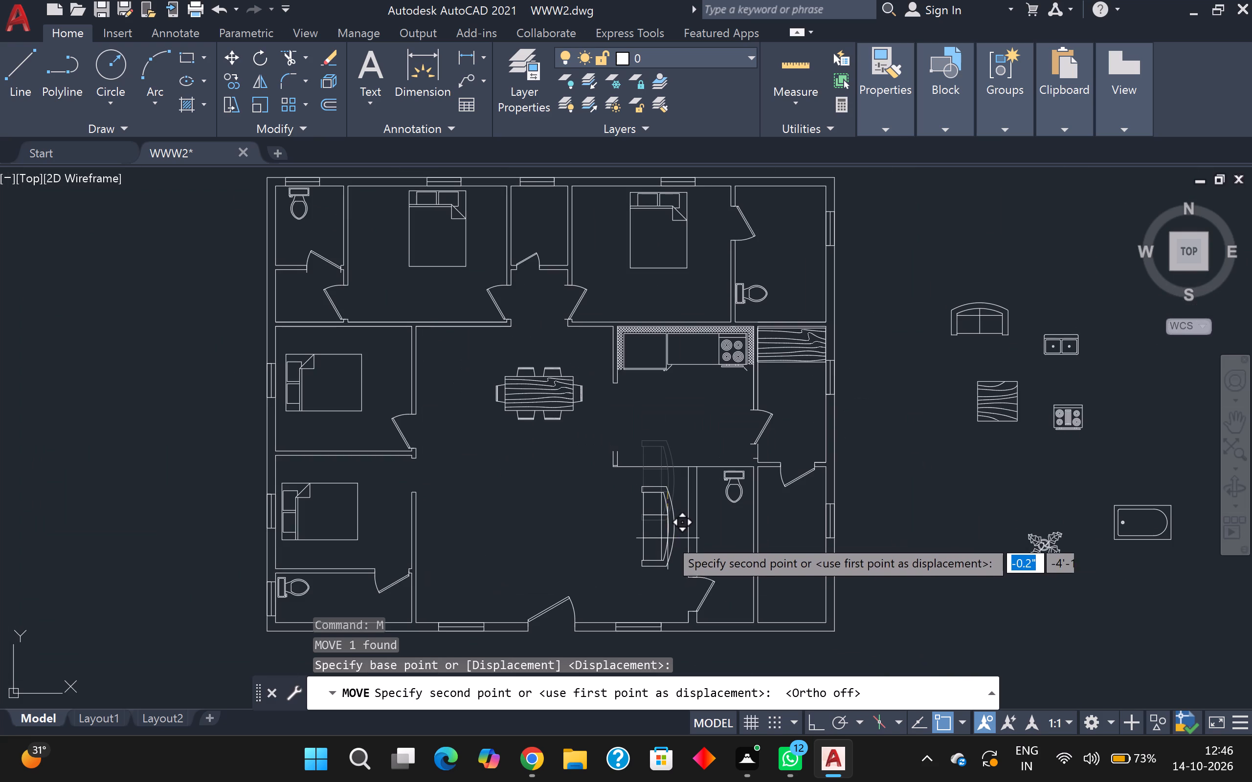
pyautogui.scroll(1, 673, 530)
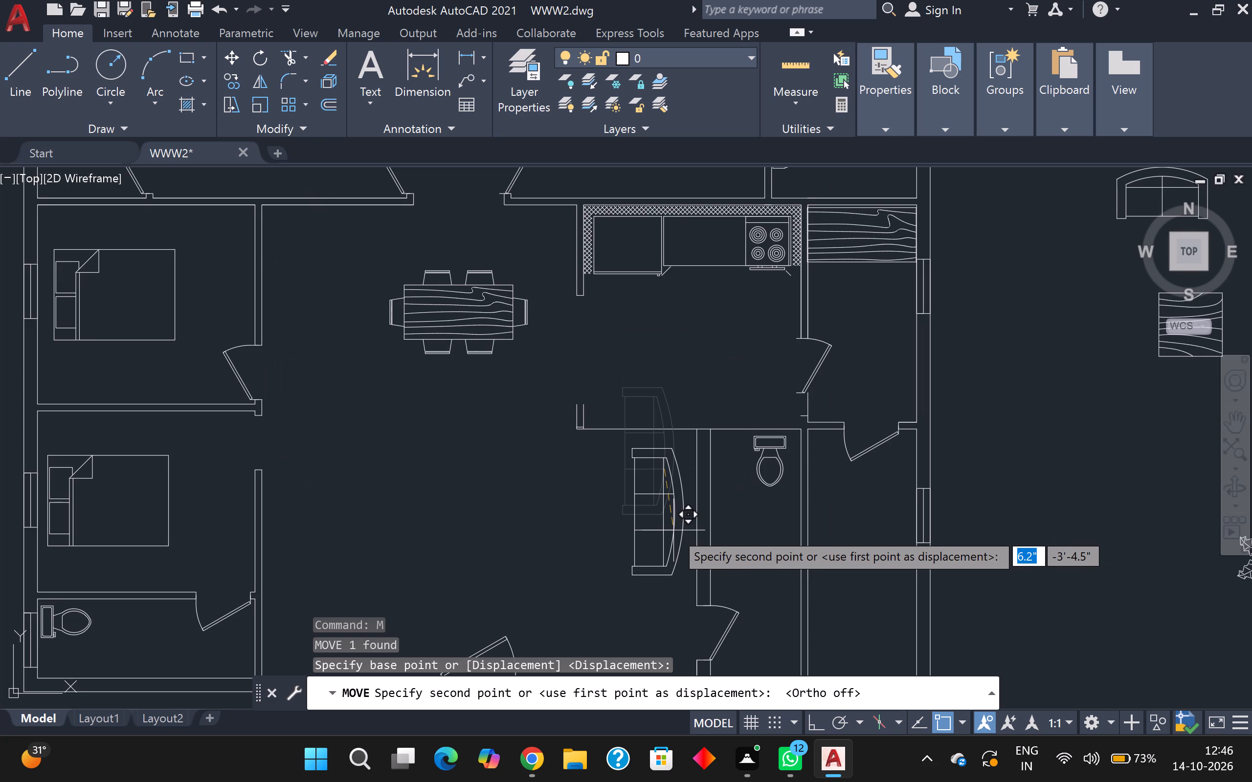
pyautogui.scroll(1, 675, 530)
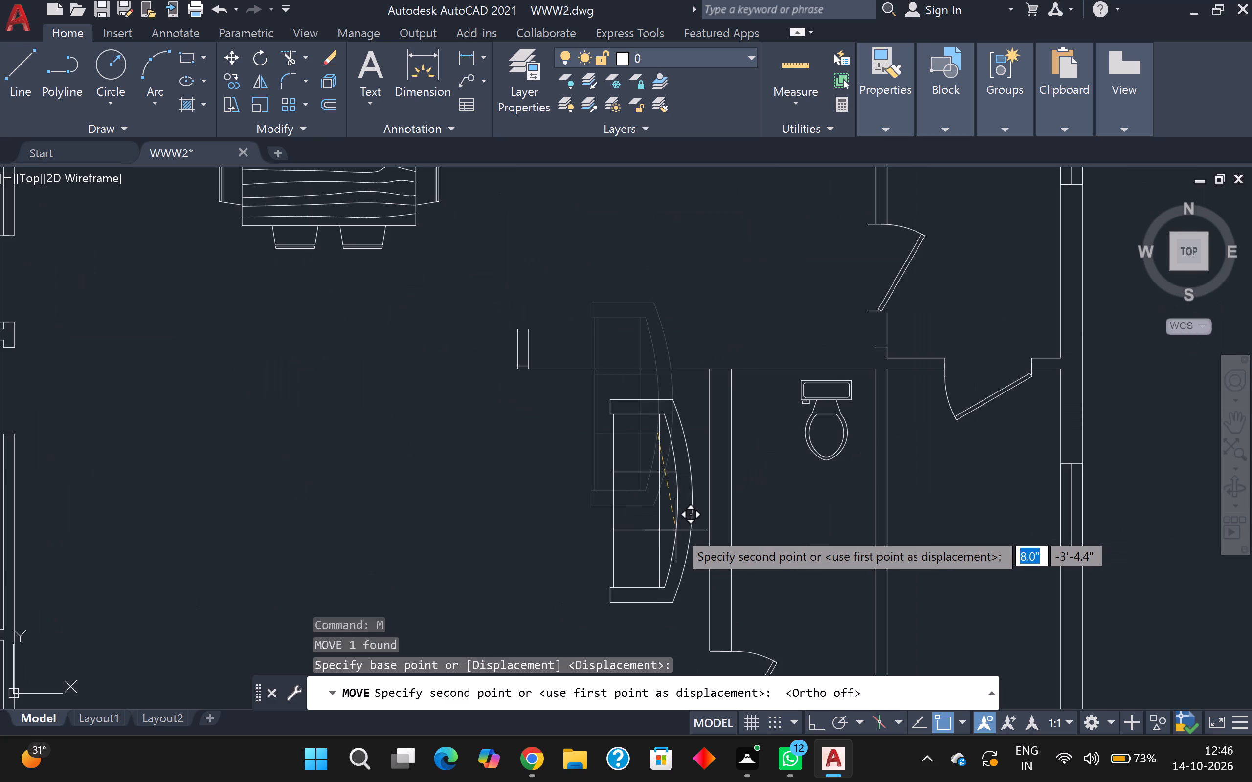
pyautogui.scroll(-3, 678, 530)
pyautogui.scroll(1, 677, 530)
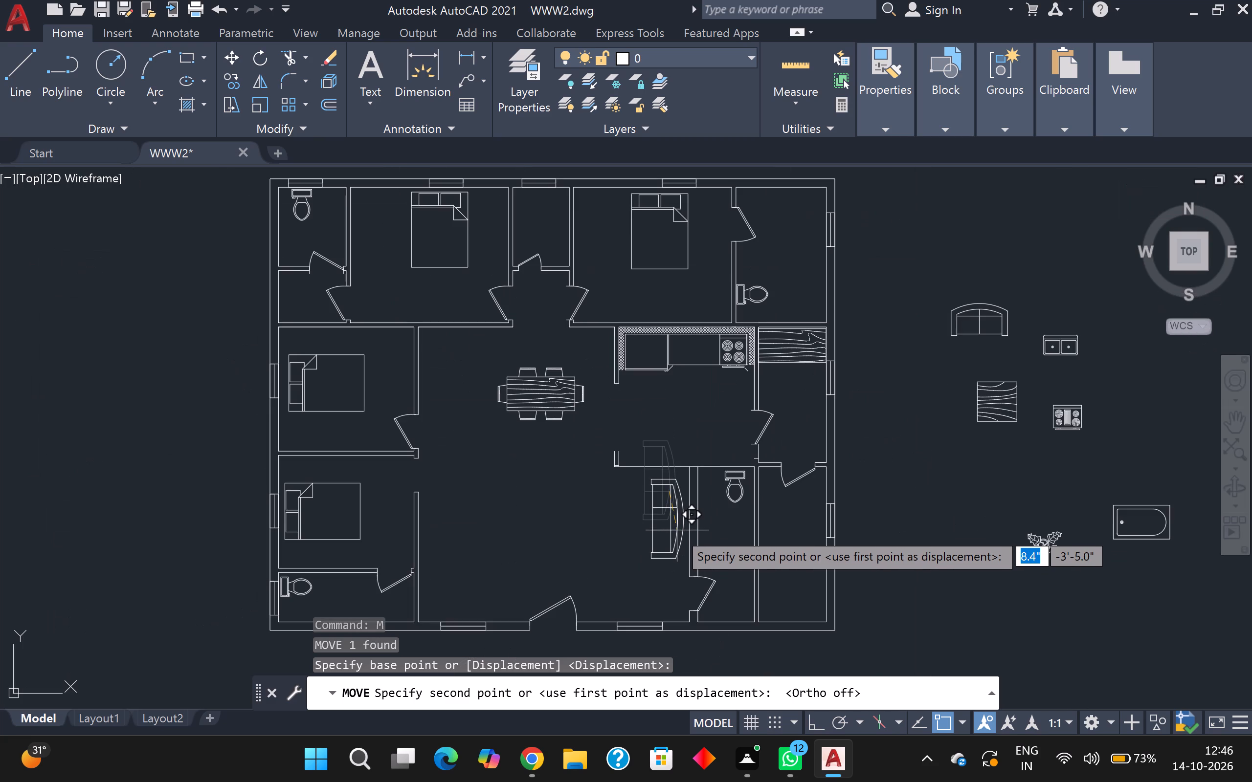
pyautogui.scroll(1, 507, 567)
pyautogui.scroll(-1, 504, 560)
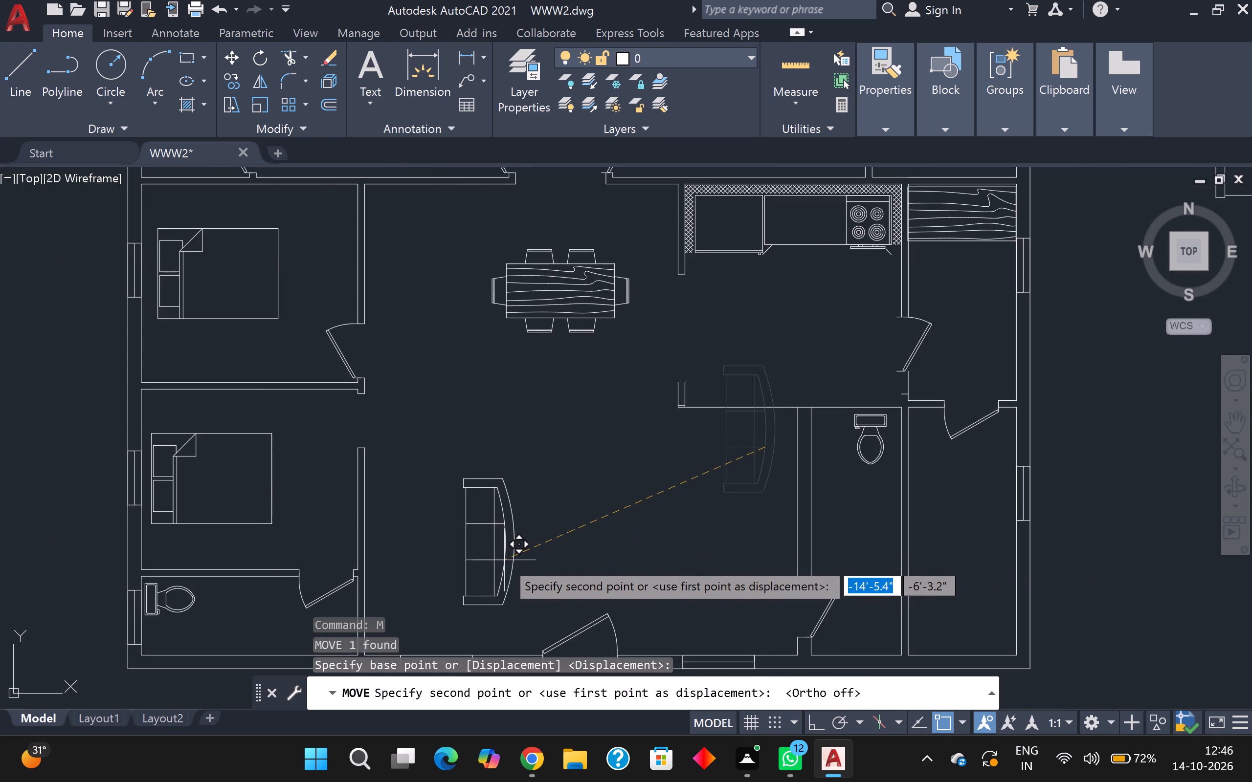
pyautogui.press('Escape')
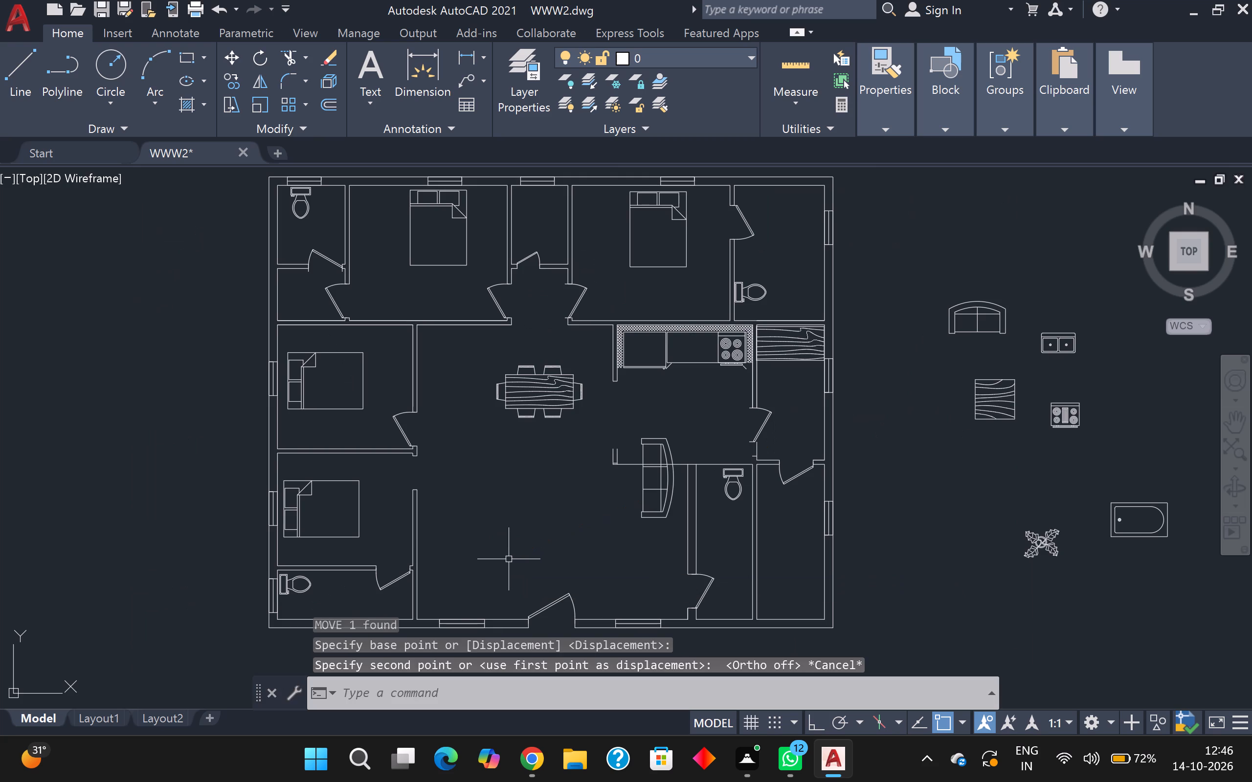
# With Ortho off, move the three-seat sofa from the hall's east side into the southwest part of the central hall.
pyautogui.click(666, 496)
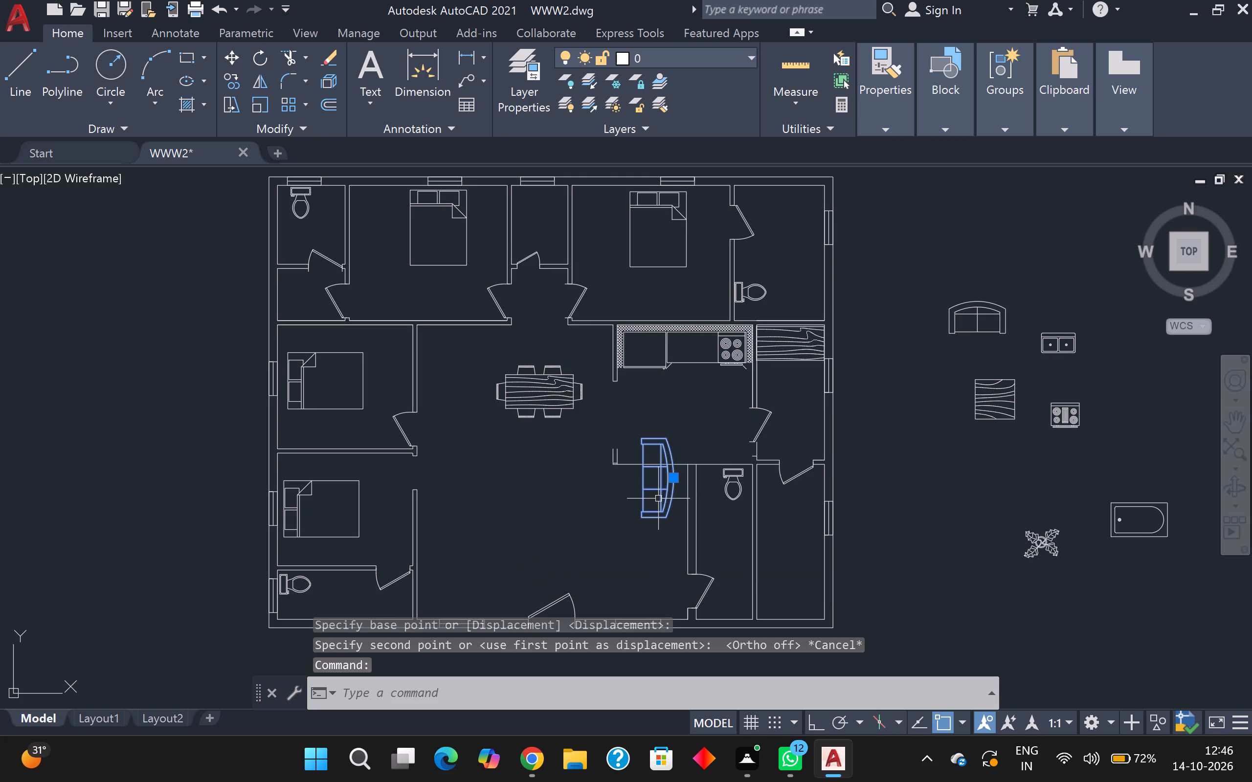
pyautogui.press('m')
pyautogui.press('Return')
pyautogui.click(656, 499)
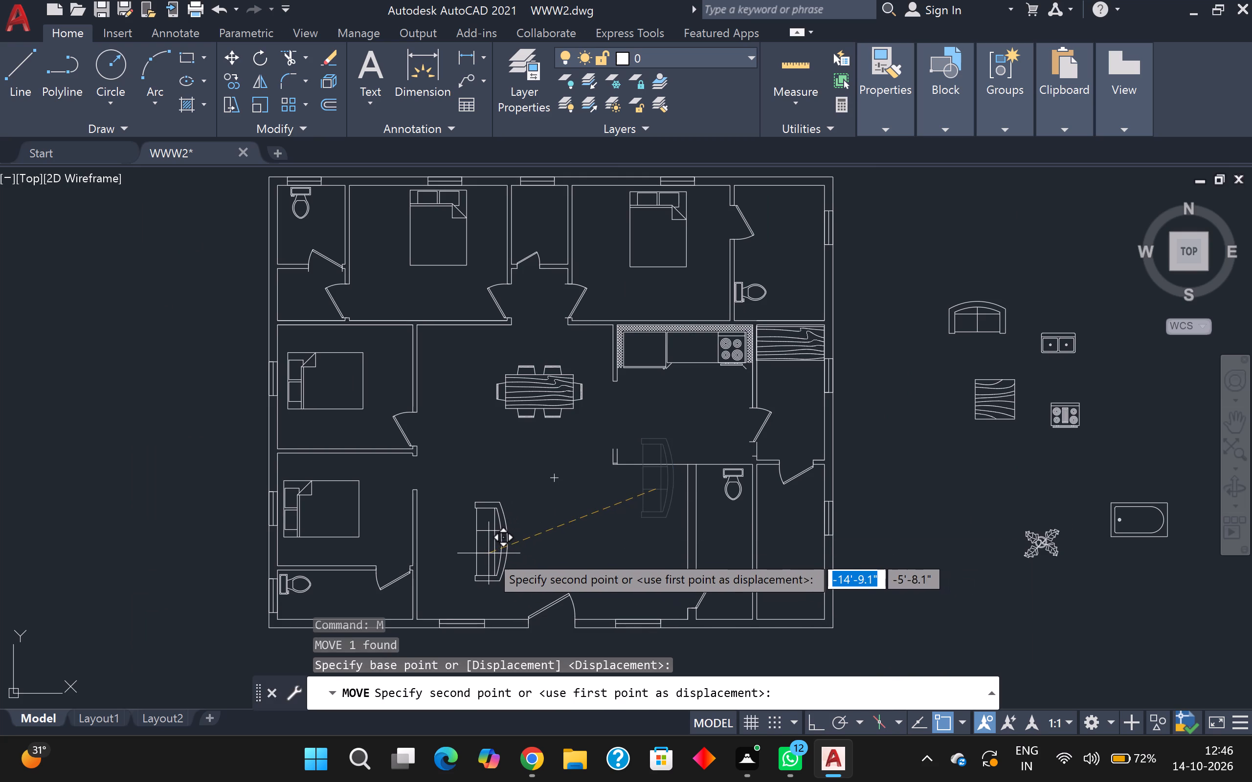
pyautogui.click(481, 557)
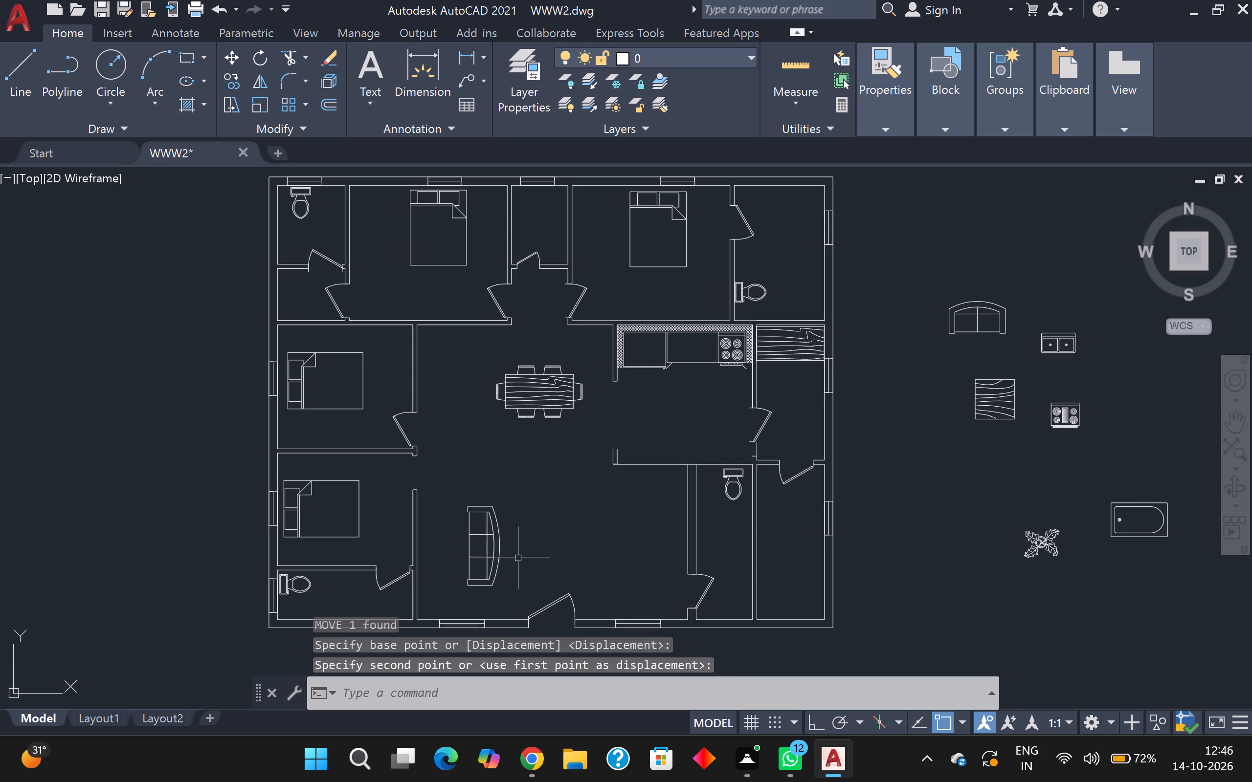
# Rotate the three-seat sofa about 180° around the middle of its back so the back faces west.
pyautogui.click(494, 547)
pyautogui.write('ro')
pyautogui.press('Return')
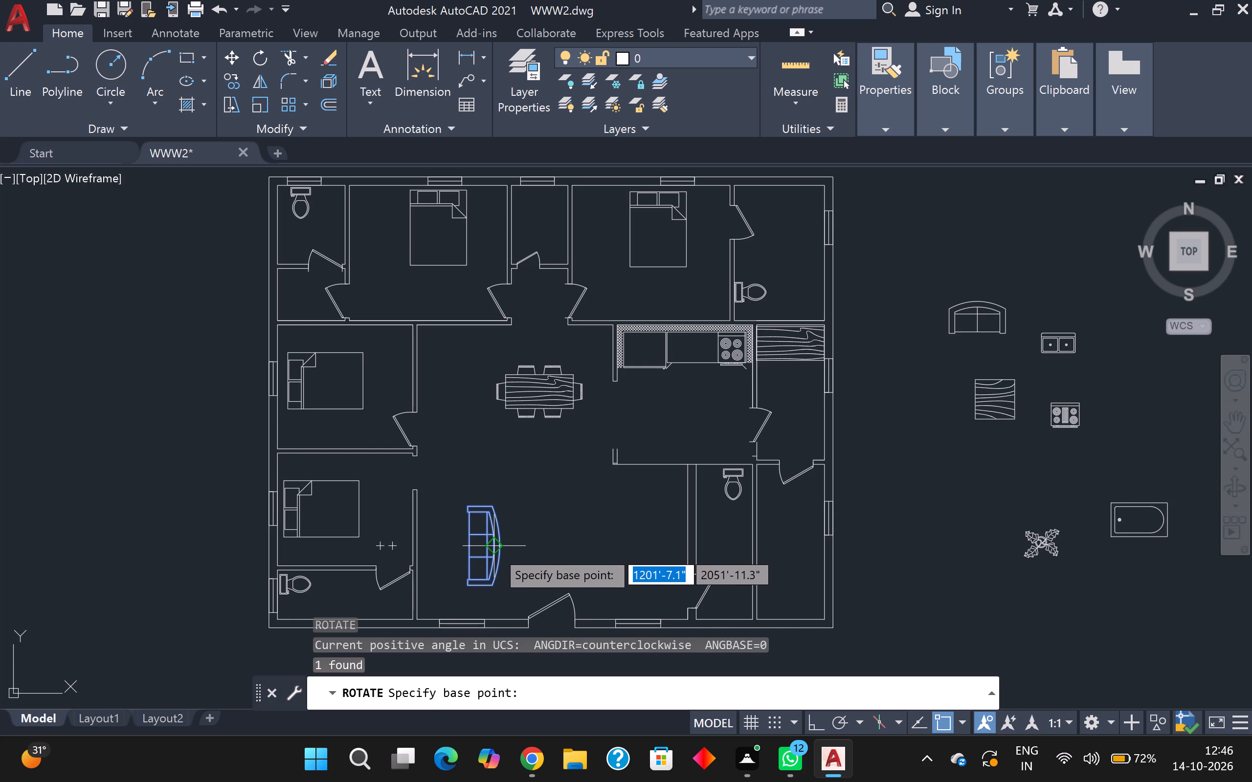
pyautogui.click(494, 551)
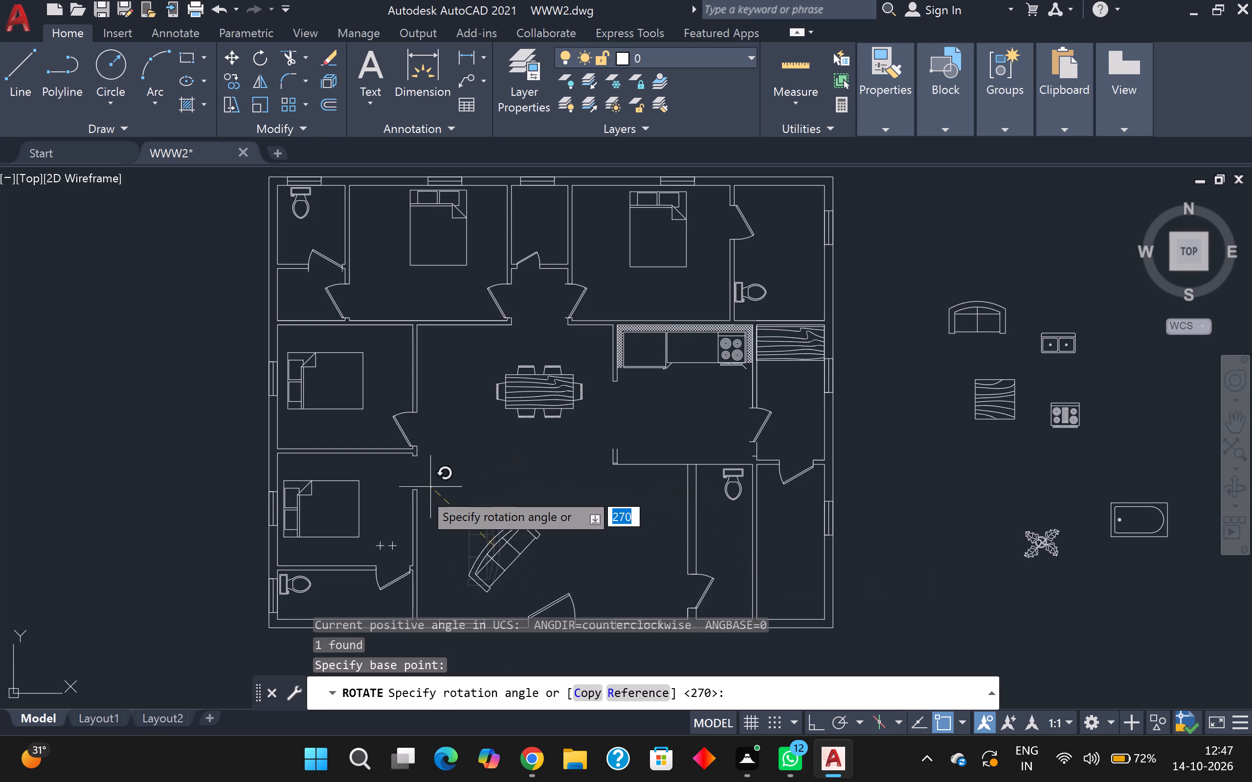
pyautogui.click(342, 548)
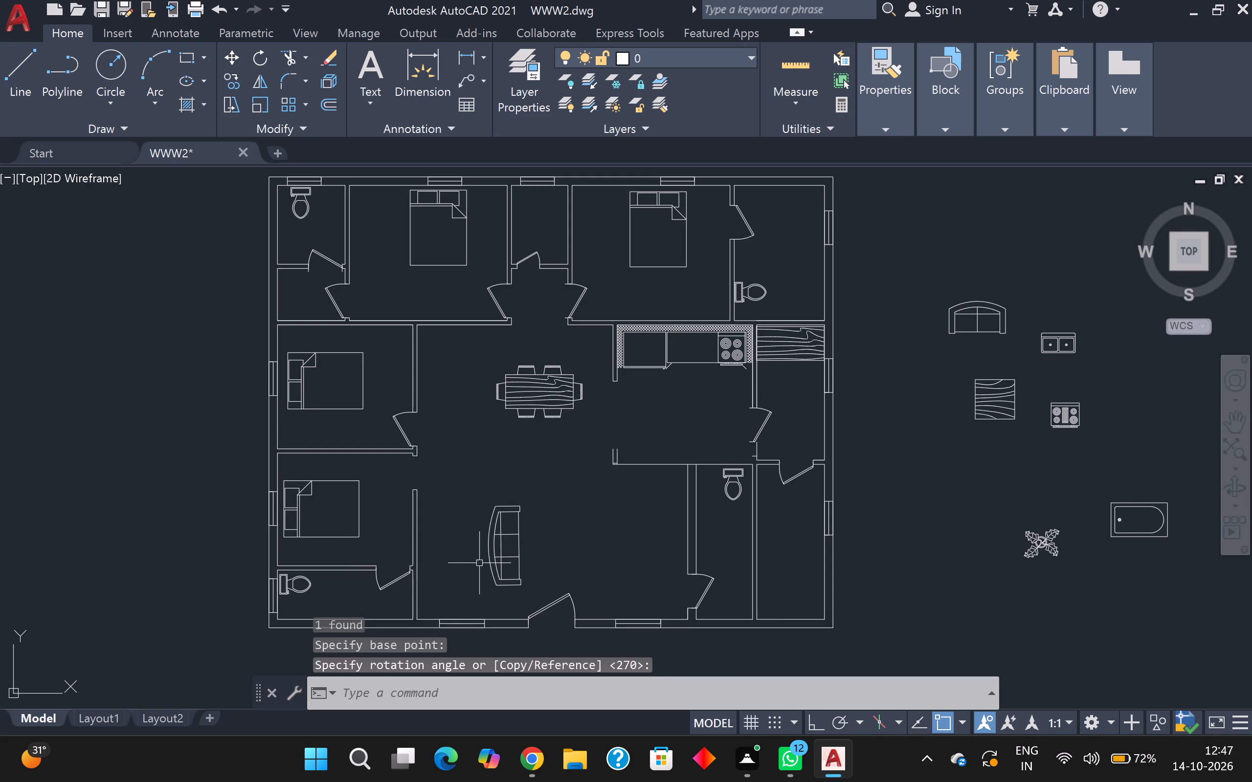
# Move the rotated three-seat sofa west to just inside the central hall's west wall, near the southwest corner.
pyautogui.click(496, 562)
pyautogui.press('m')
pyautogui.press('Return')
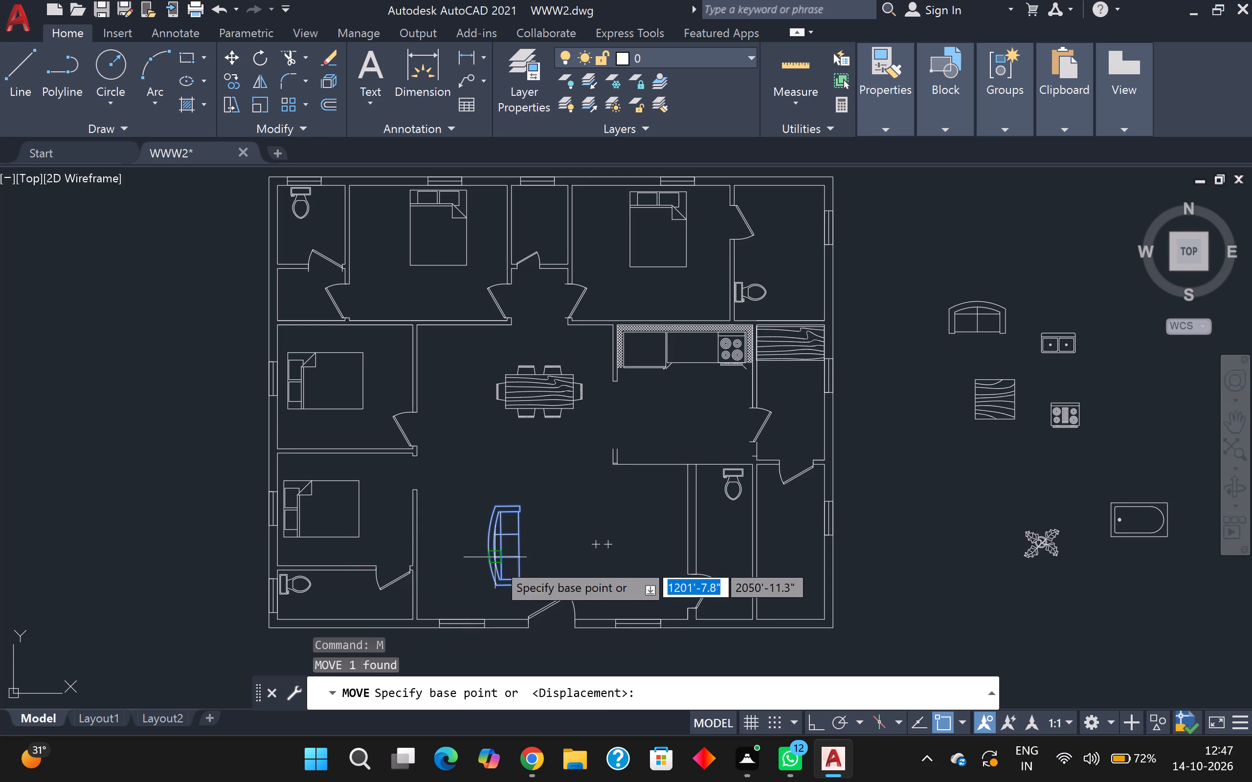
pyautogui.click(496, 561)
pyautogui.scroll(2, 446, 570)
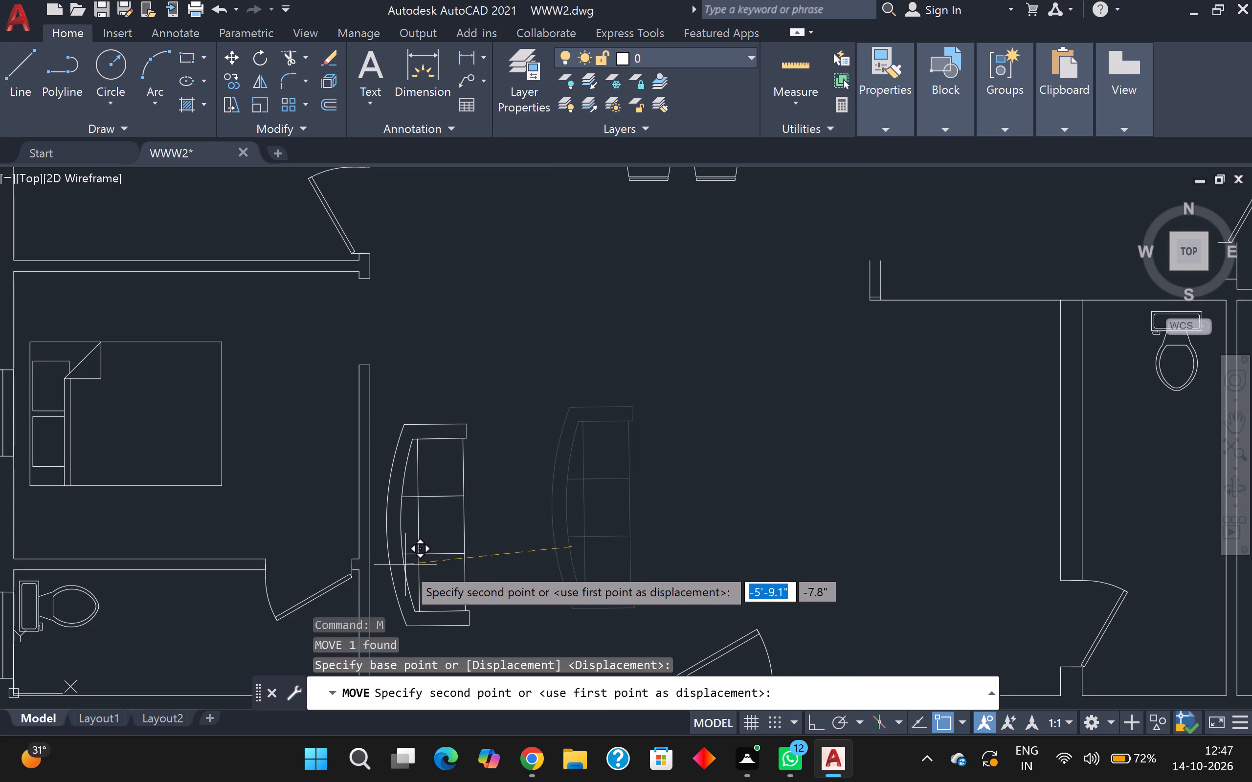
pyautogui.click(408, 570)
# Move the two-seat sofa from outside the plan into the southwest hall, northeast of the three-seat sofa with its back facing north.
pyautogui.scroll(-2, 483, 555)
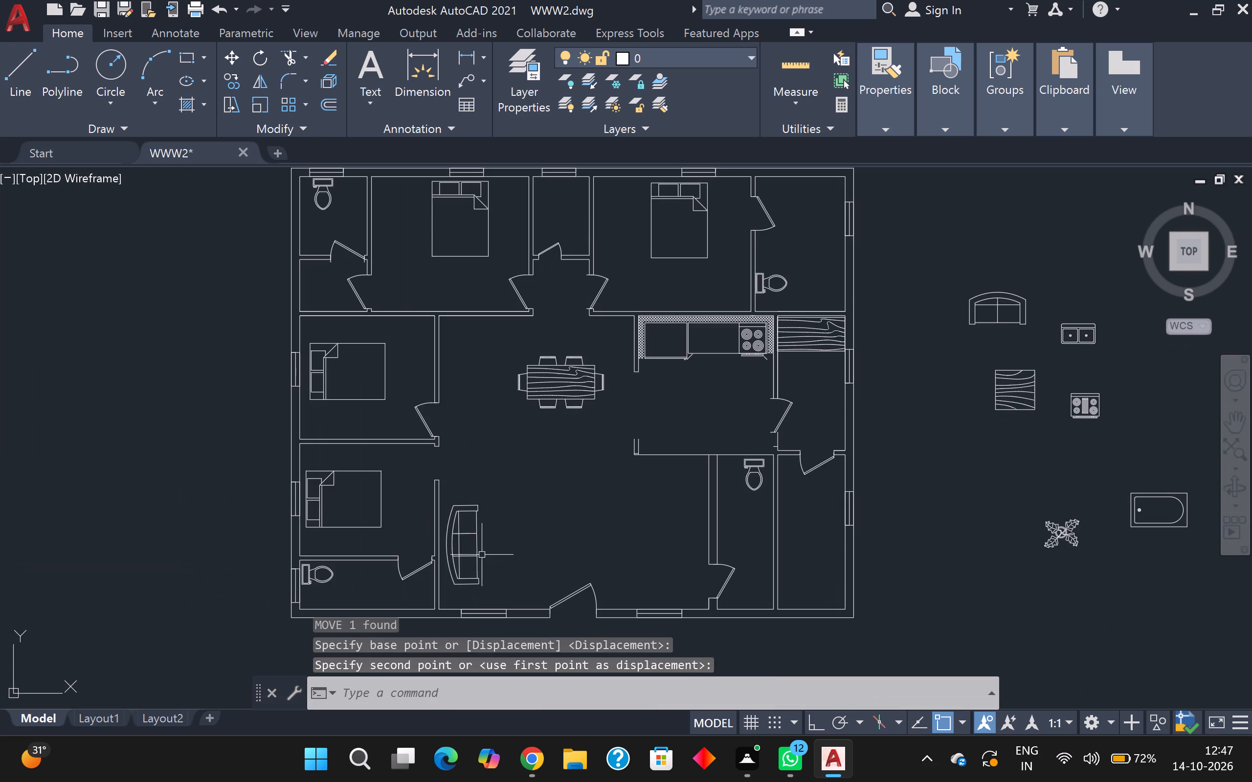
pyautogui.click(1010, 311)
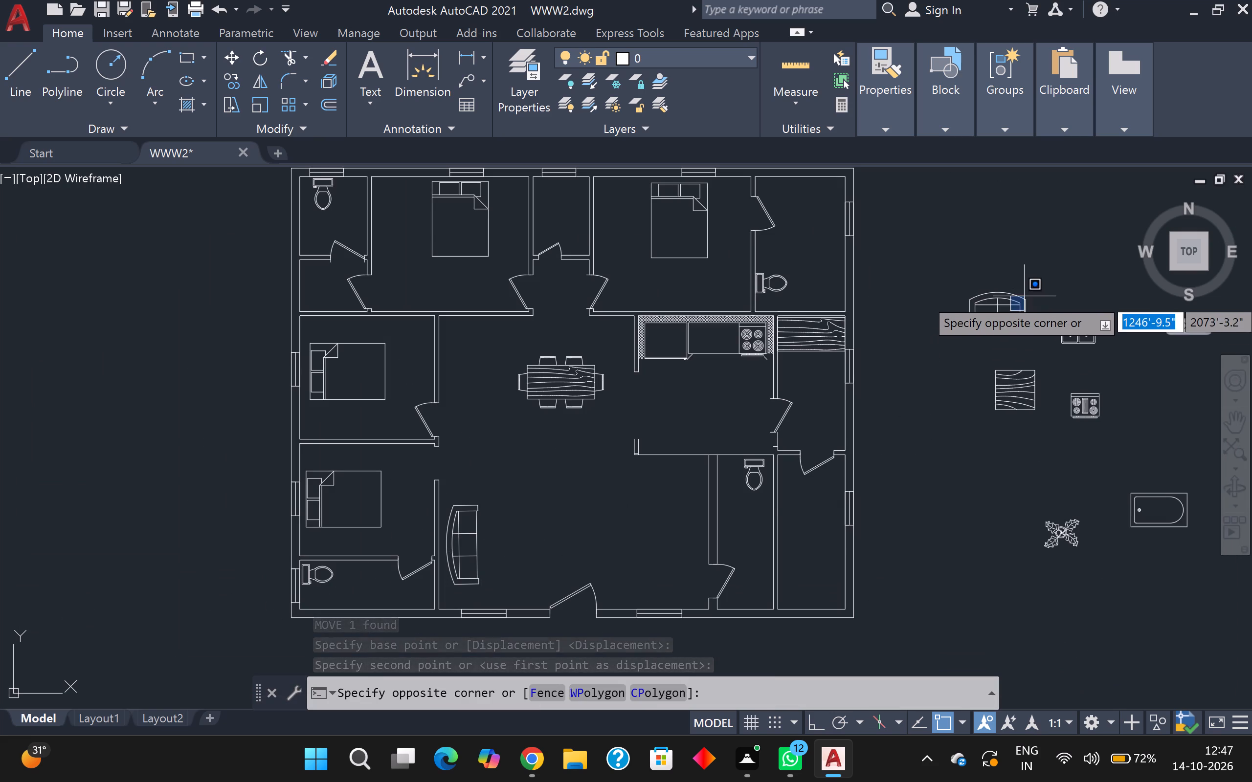
pyautogui.press('m')
pyautogui.press('Return')
pyautogui.click(1020, 304)
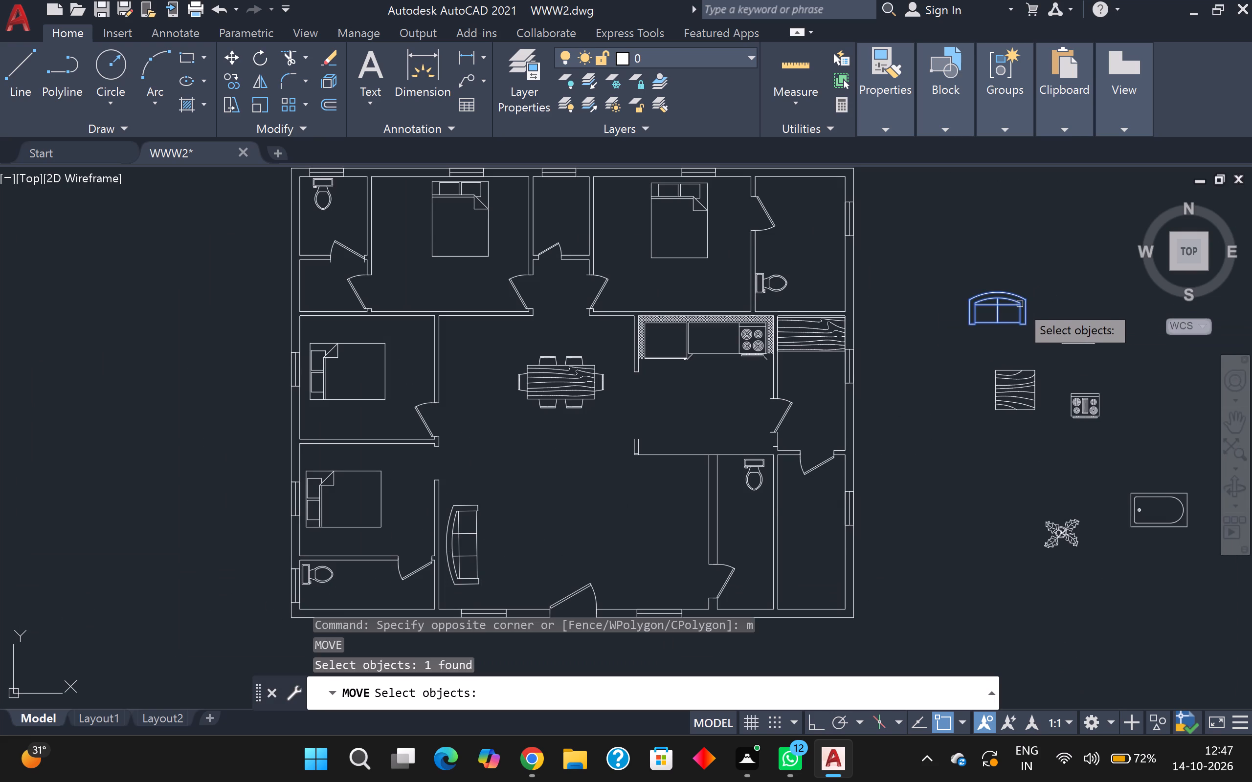
pyautogui.press('Return')
pyautogui.click(1018, 304)
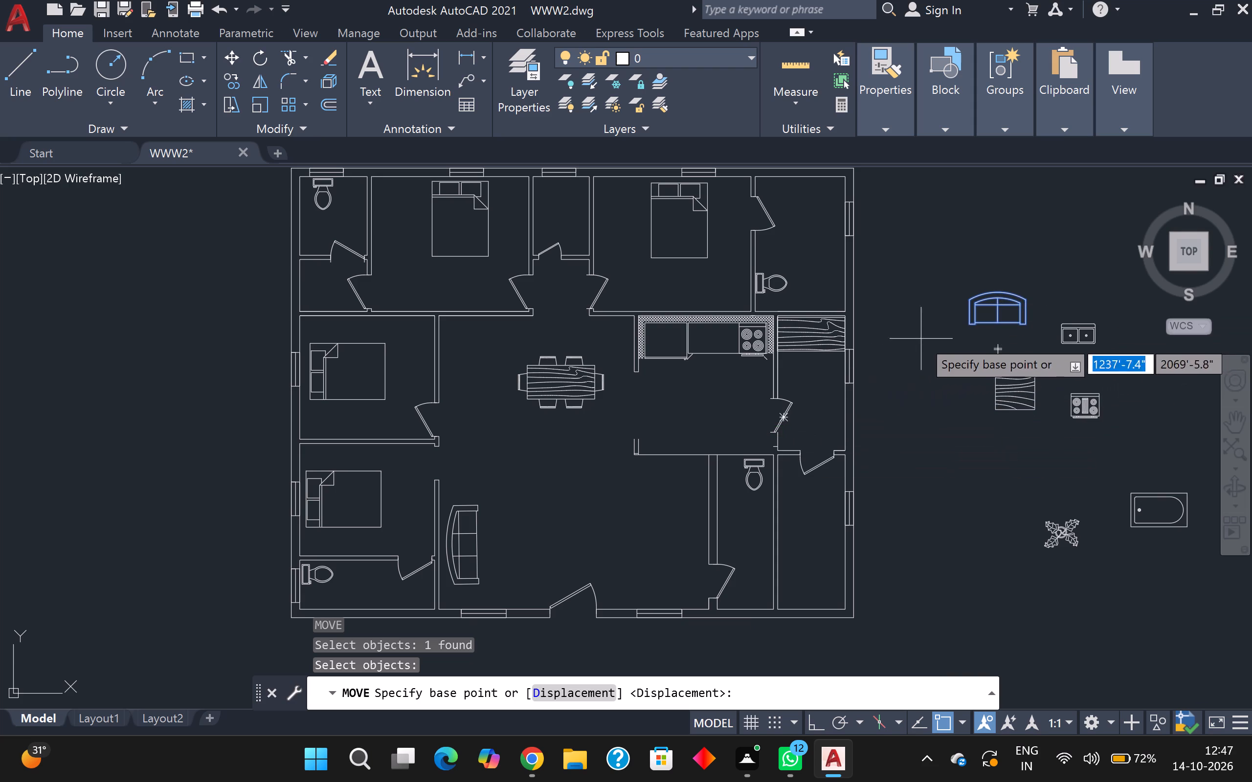
pyautogui.click(999, 313)
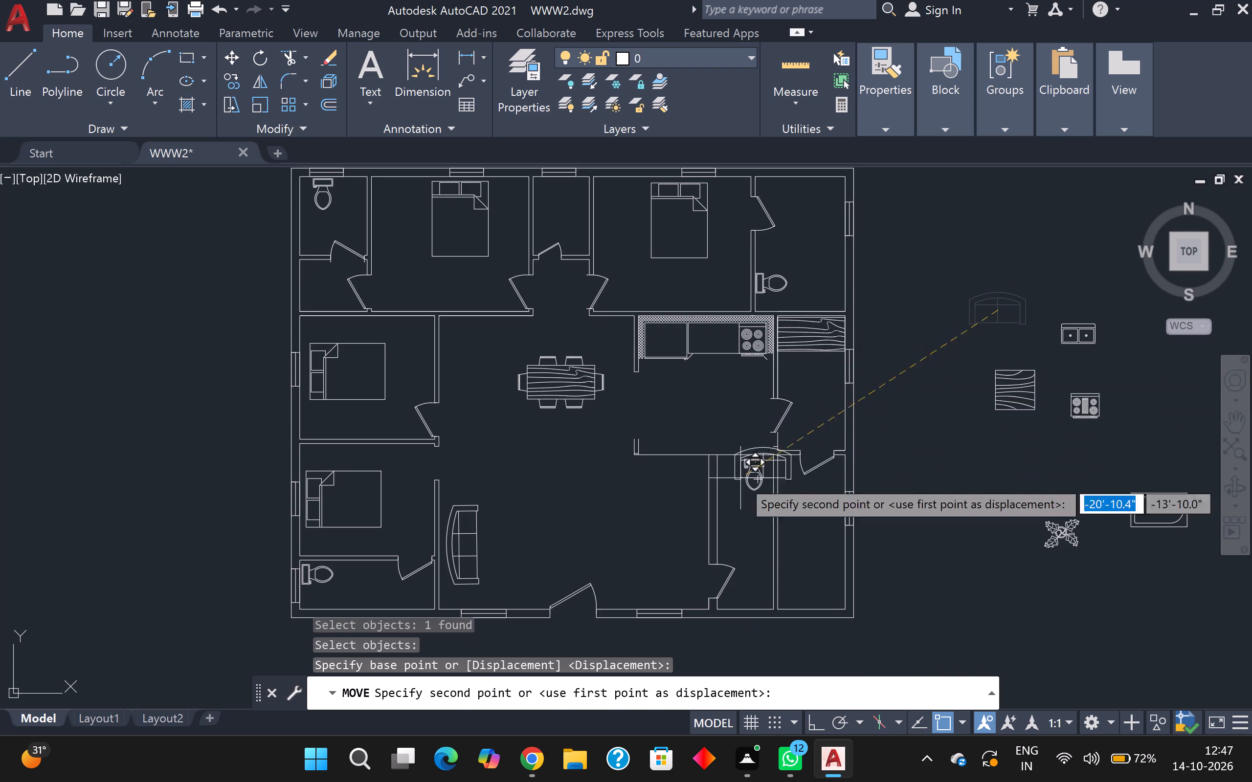
pyautogui.scroll(1, 545, 524)
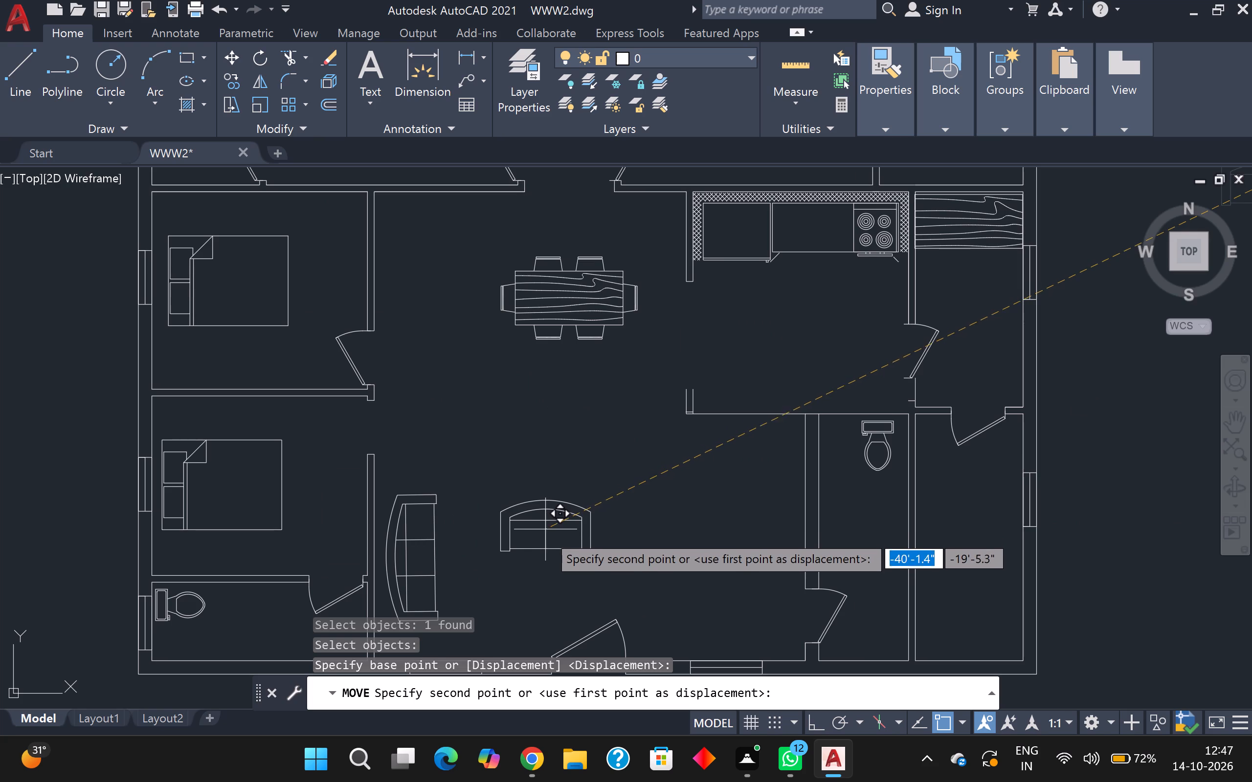
pyautogui.scroll(1, 514, 531)
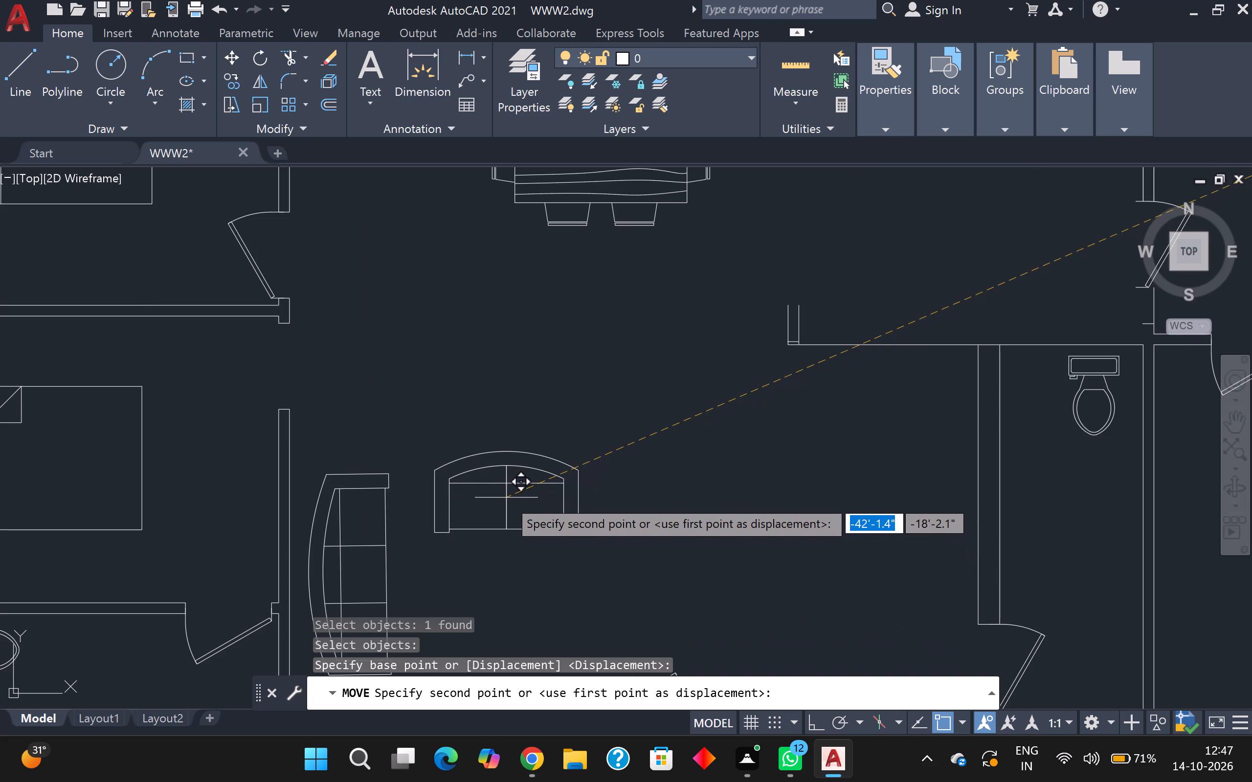
pyautogui.scroll(-1, 499, 487)
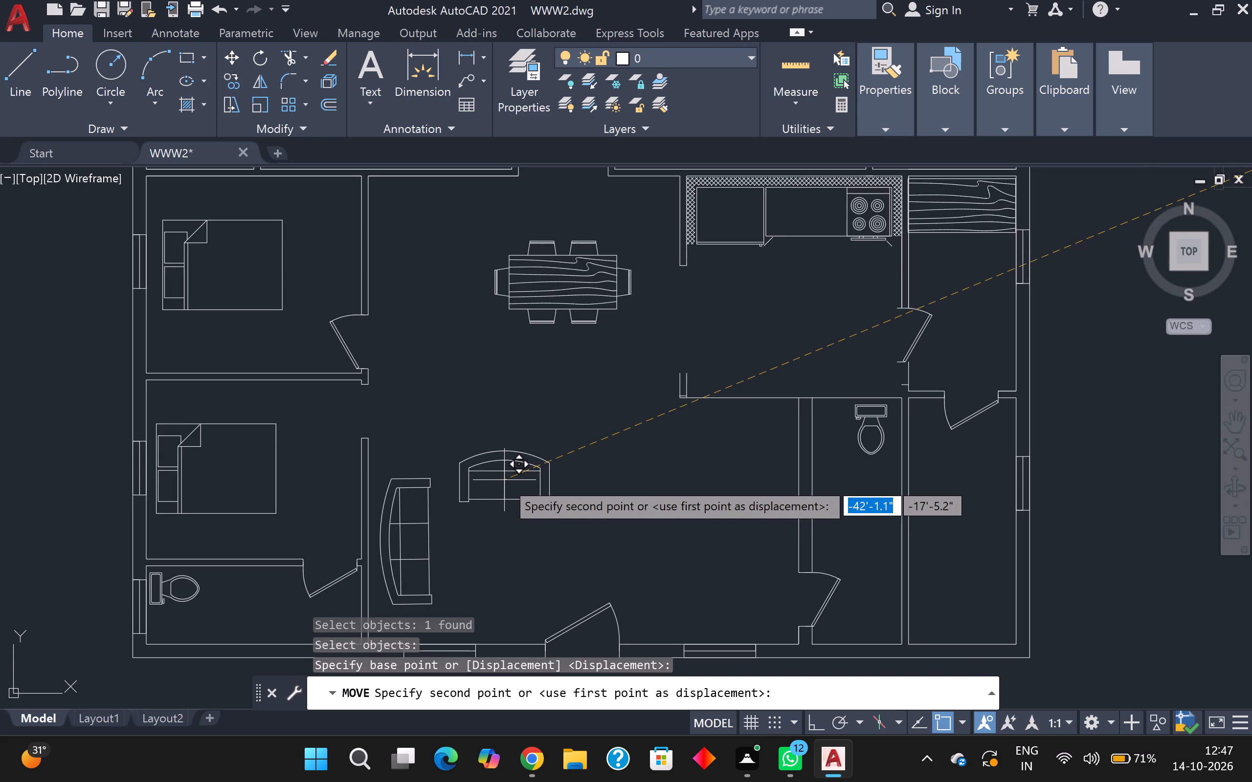
pyautogui.click(504, 480)
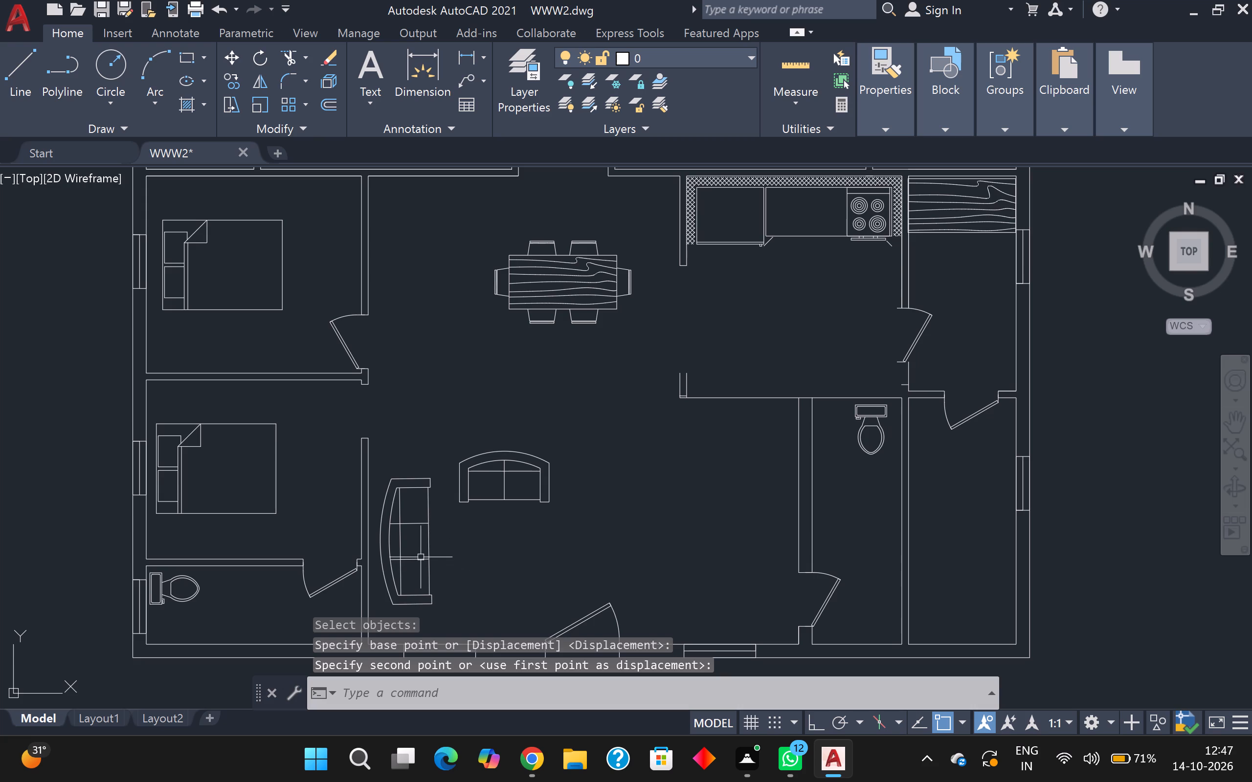
# Move the square wood-grain table from outside the plan to just south of the two-seat sofa and east of the three-seat sofa.
pyautogui.scroll(-3, 425, 562)
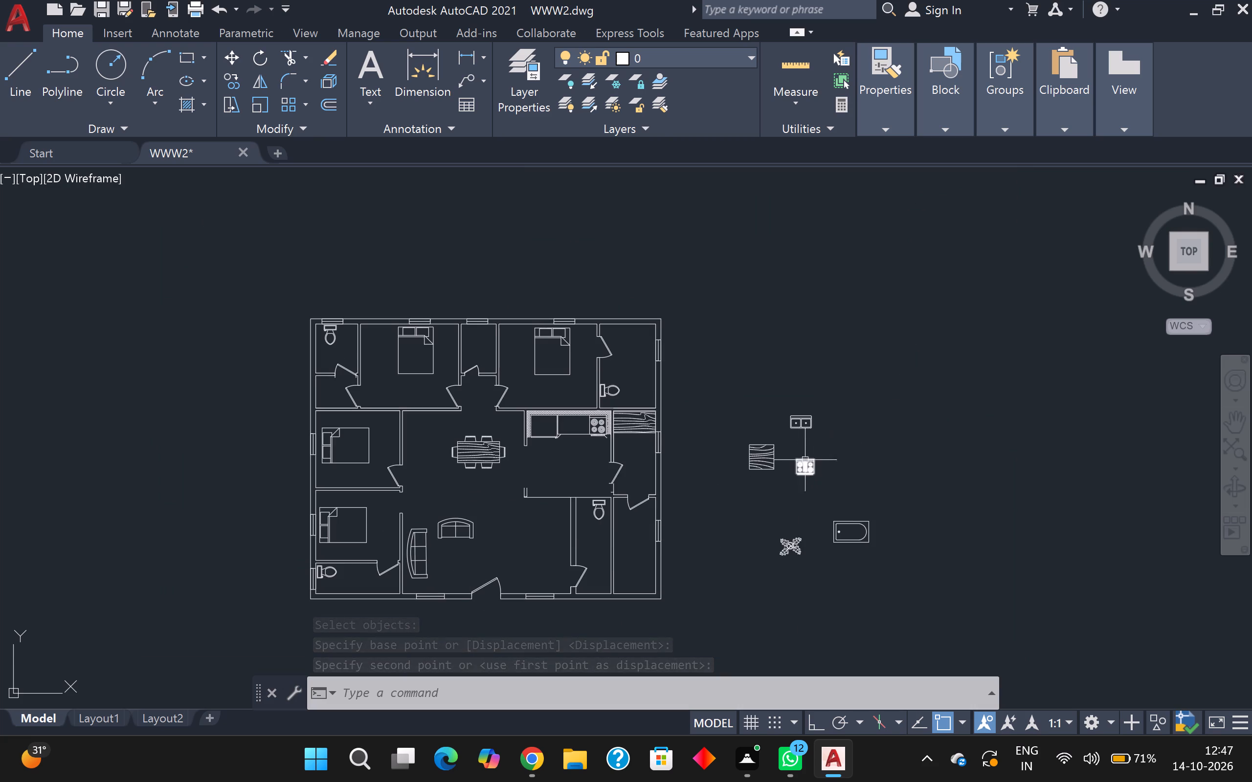
pyautogui.click(773, 454)
pyautogui.press('m')
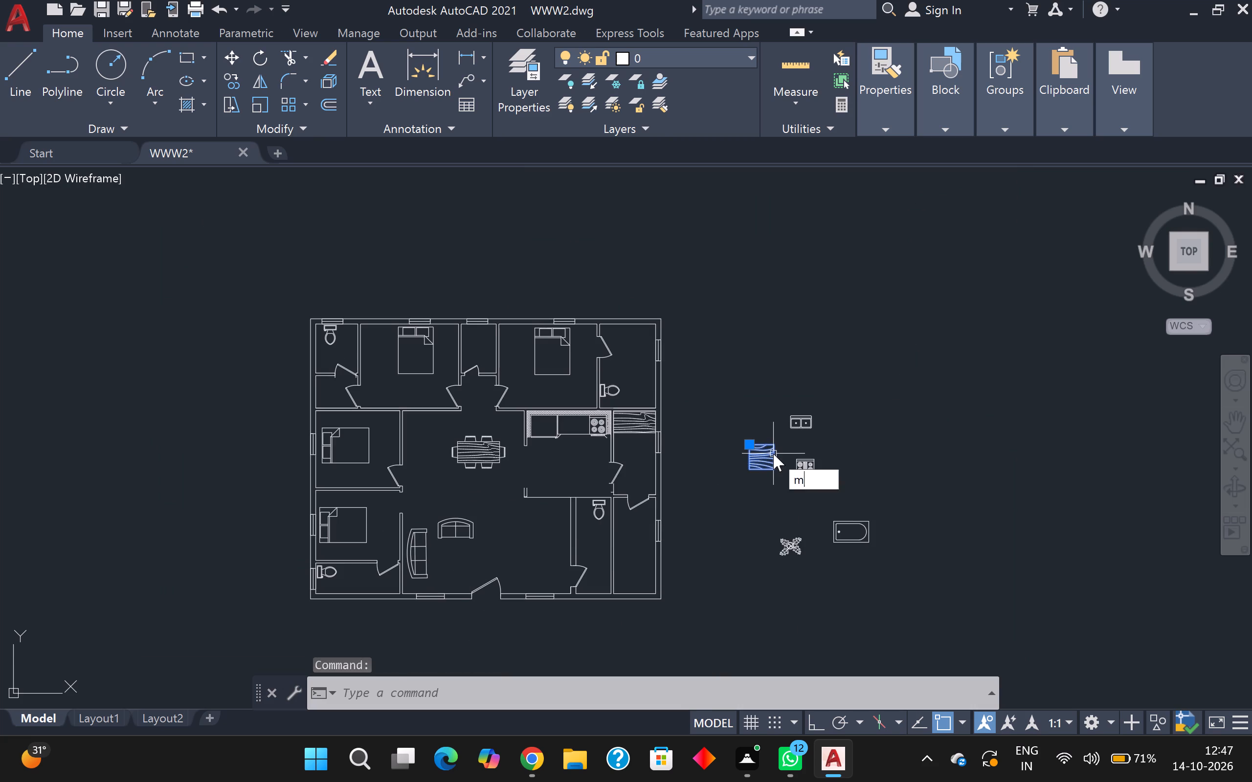
pyautogui.press('Return')
pyautogui.click(773, 454)
pyautogui.scroll(2, 439, 570)
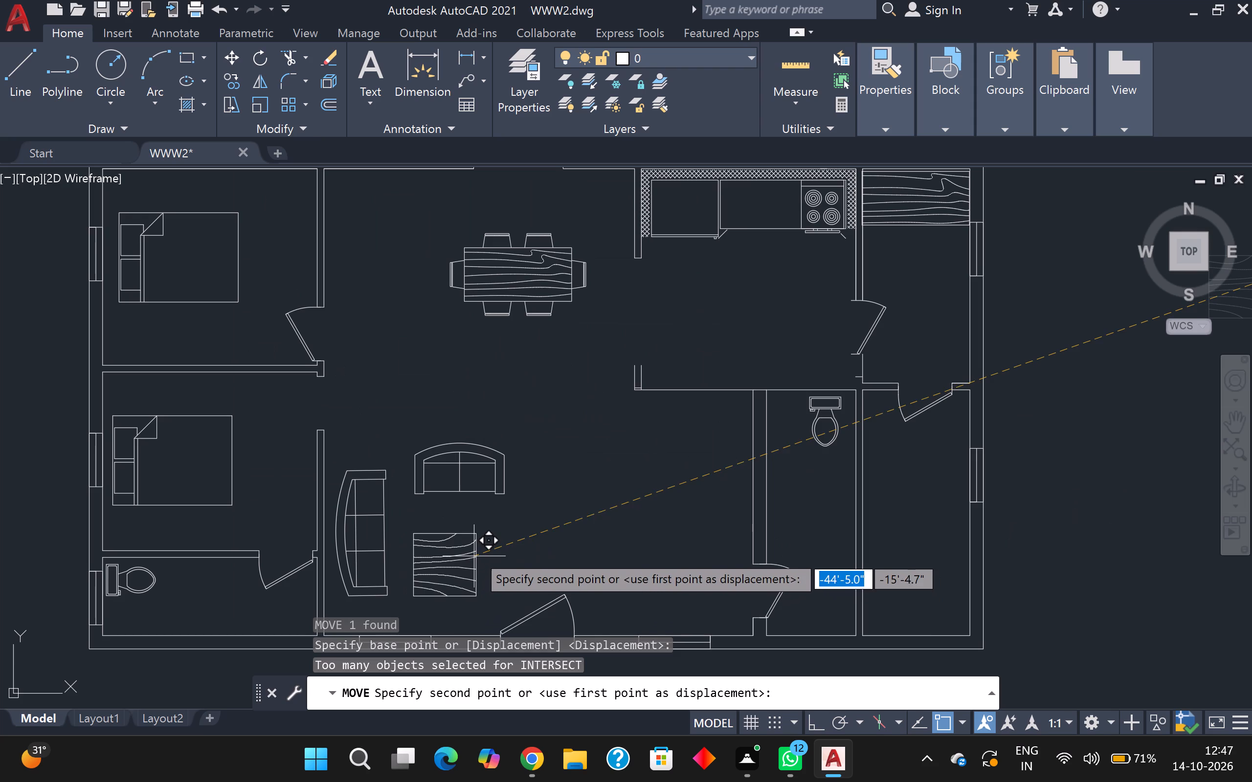
pyautogui.click(486, 533)
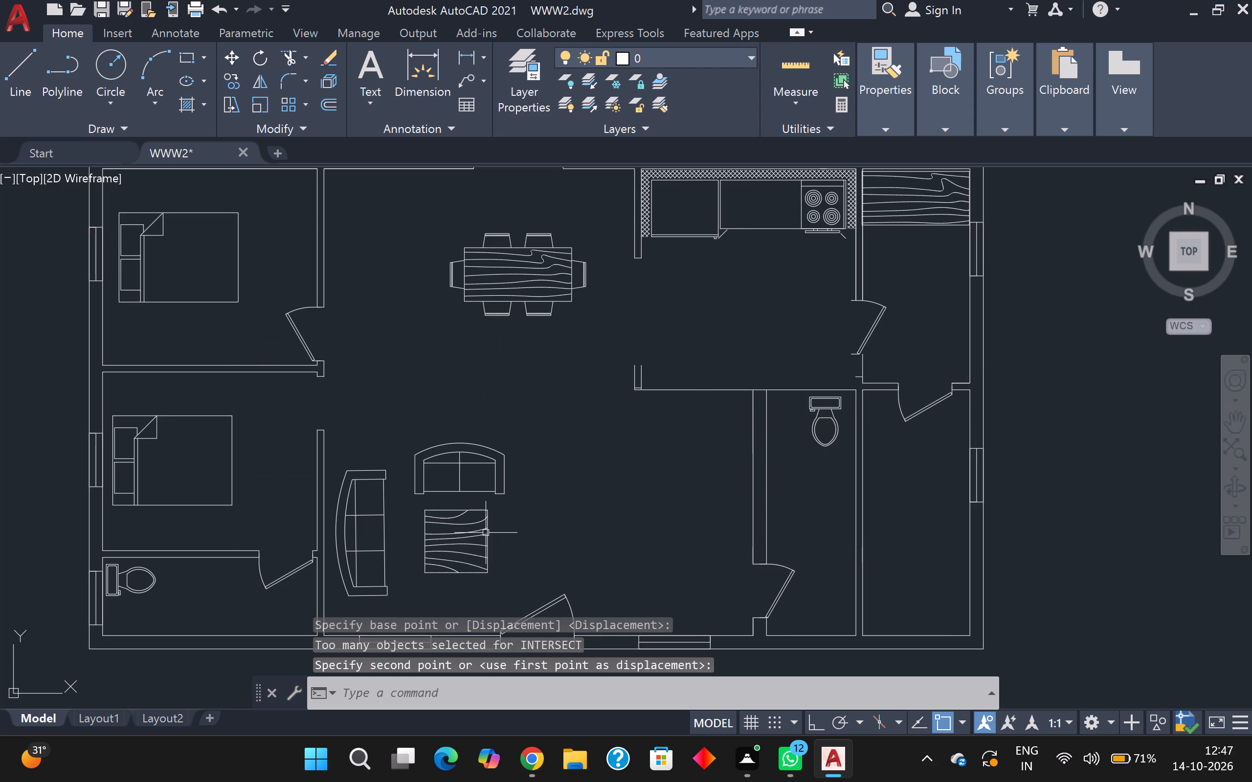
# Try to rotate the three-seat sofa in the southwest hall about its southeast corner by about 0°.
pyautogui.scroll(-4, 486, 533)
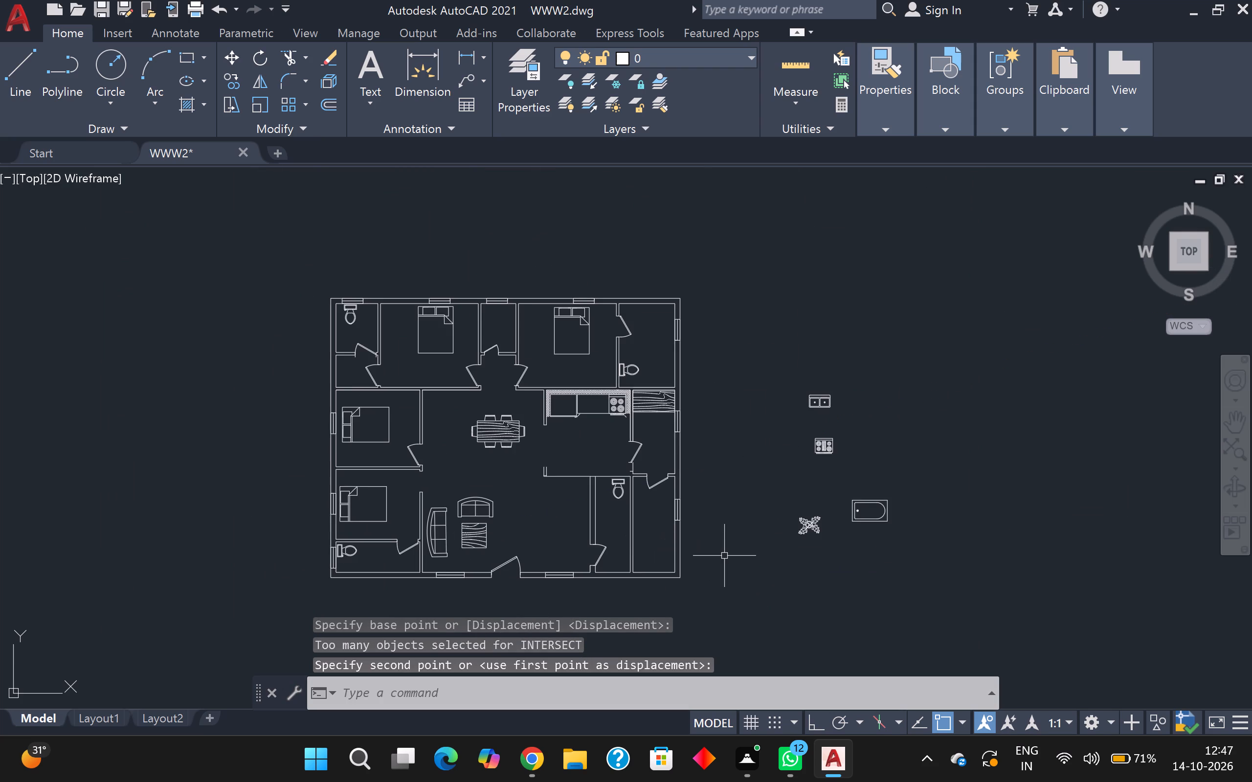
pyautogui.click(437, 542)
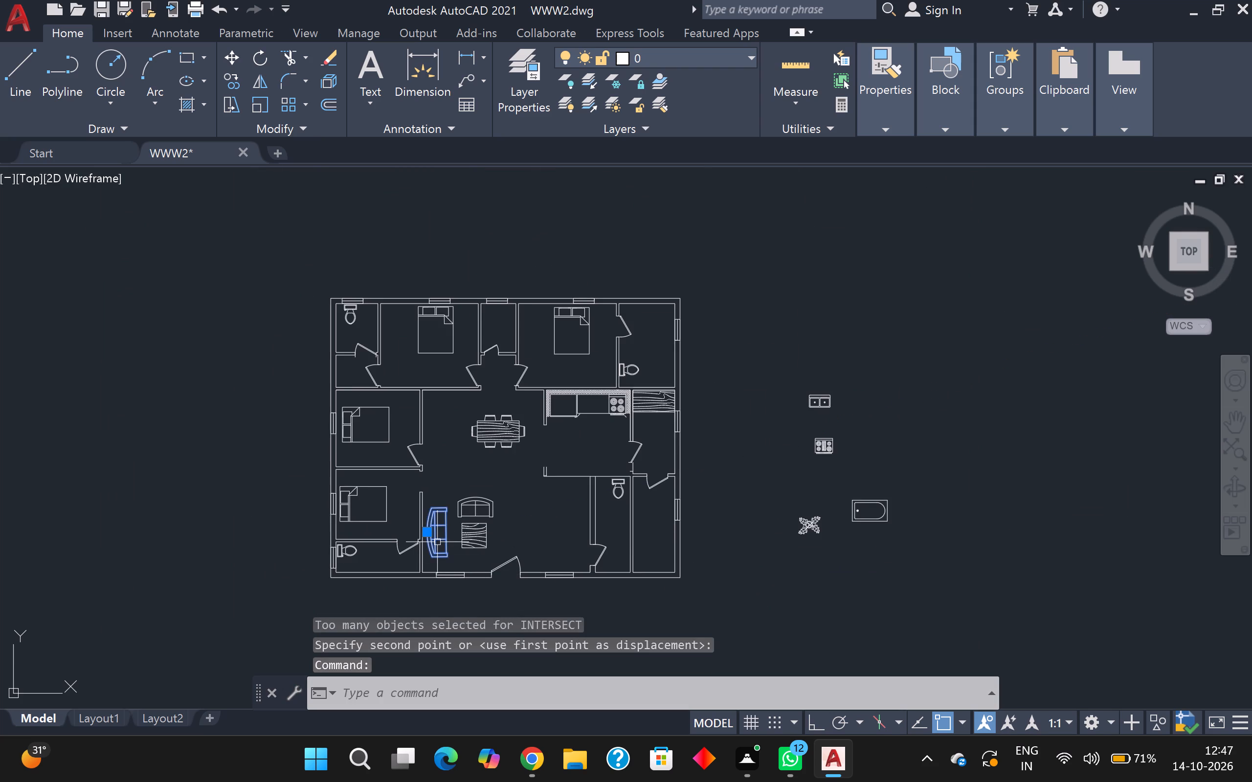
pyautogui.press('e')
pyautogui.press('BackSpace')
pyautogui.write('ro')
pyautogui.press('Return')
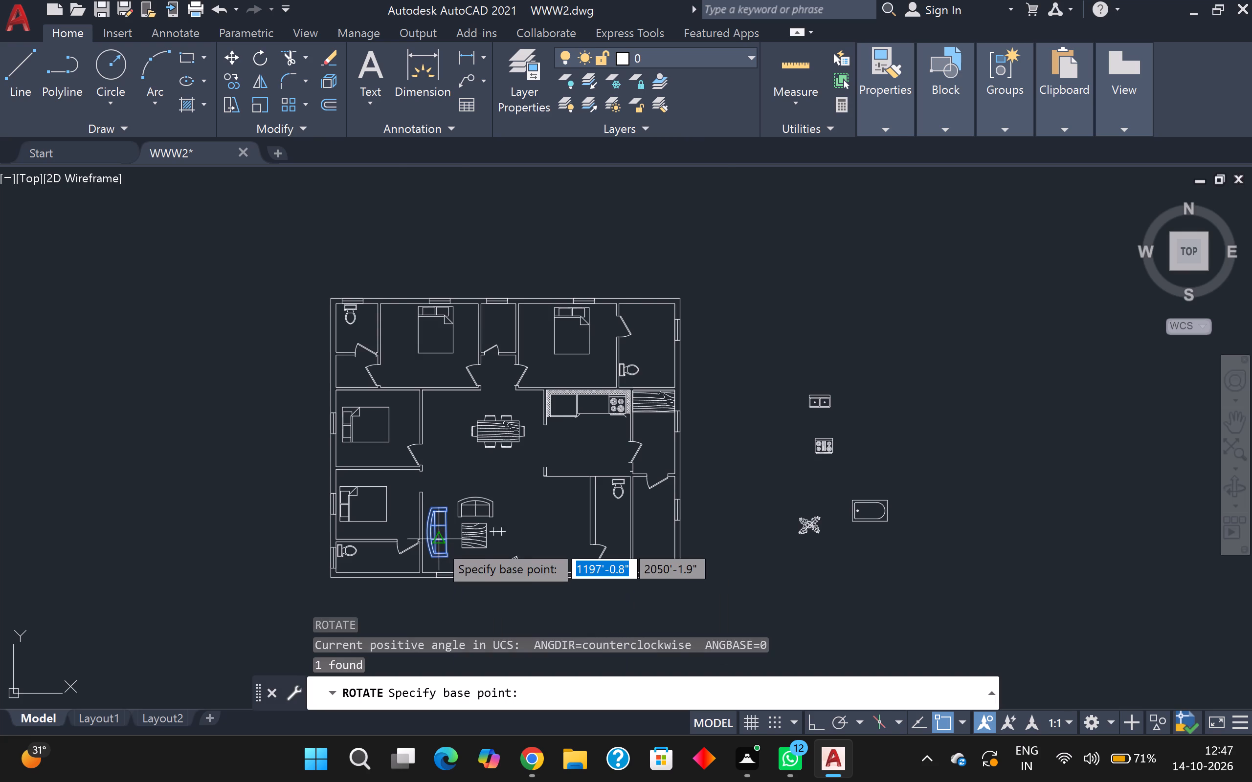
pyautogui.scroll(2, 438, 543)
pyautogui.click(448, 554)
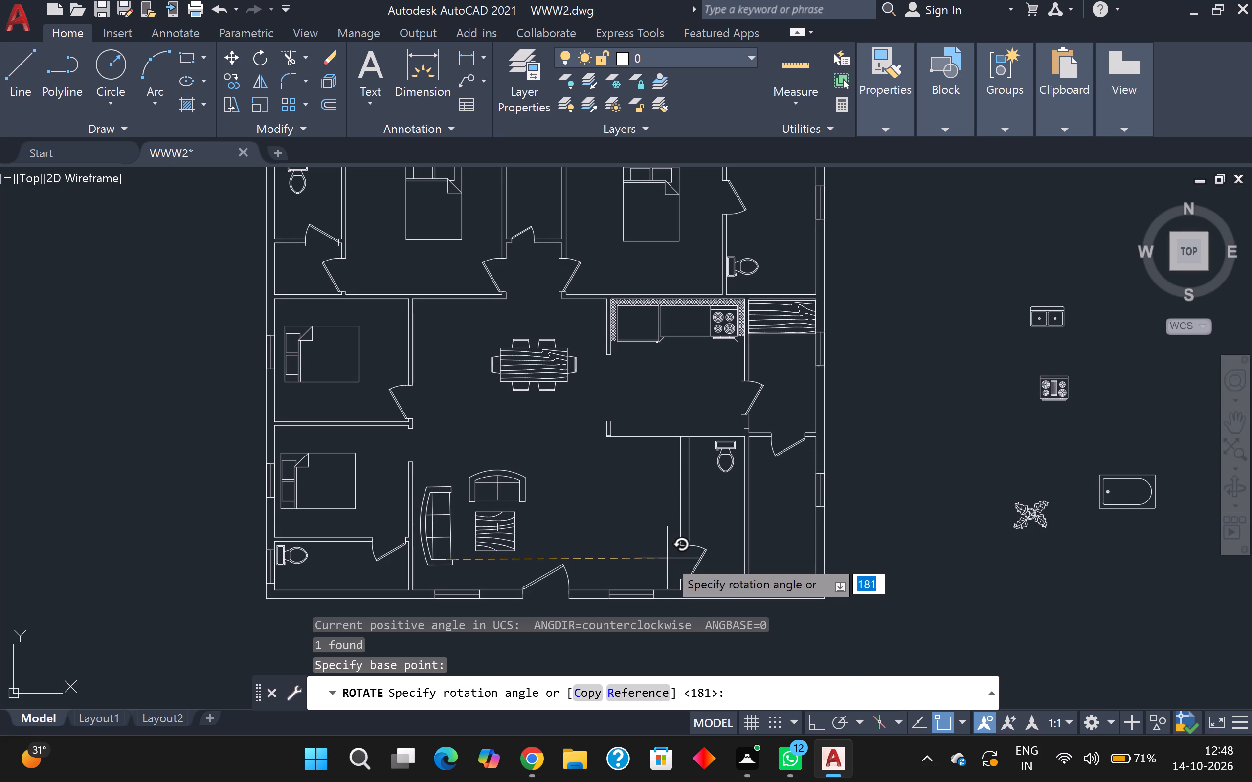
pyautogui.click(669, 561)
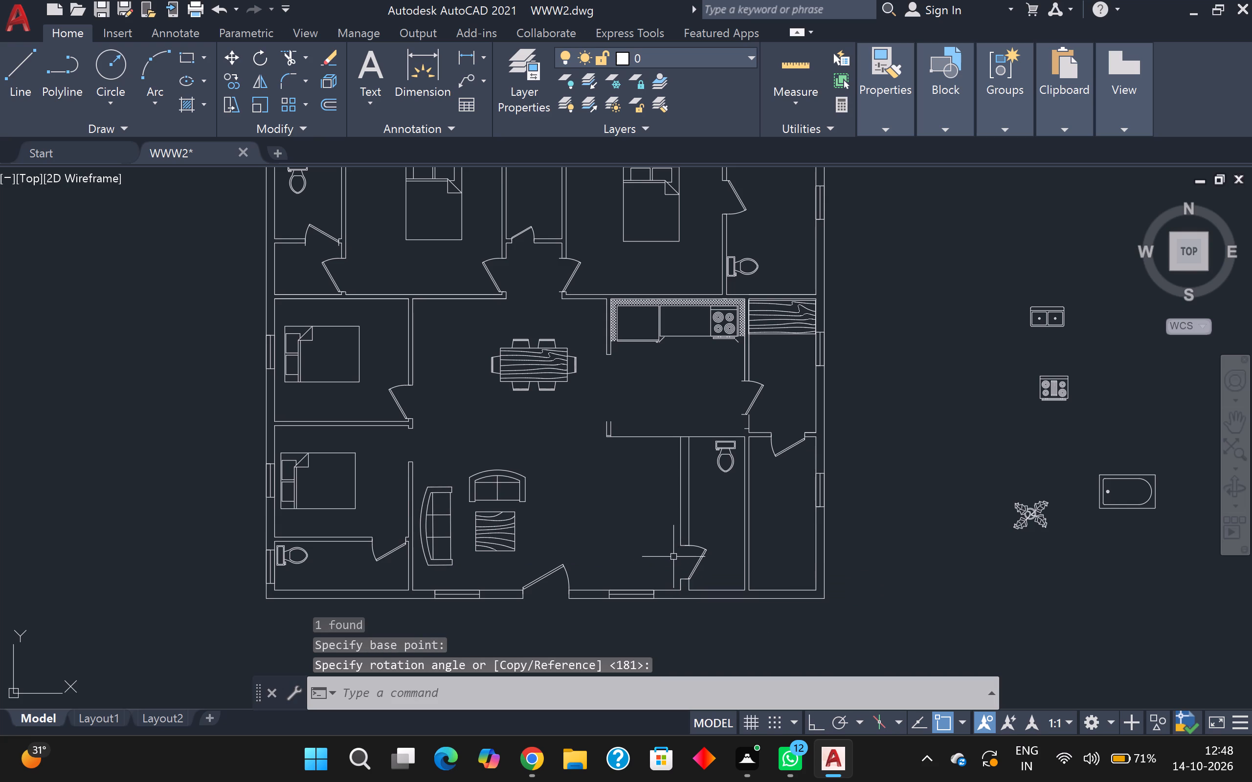
# Move the bathtub from outside the plan into the northeast bathroom, just north of the toilet.
pyautogui.scroll(-2, 672, 551)
pyautogui.scroll(1, 929, 524)
pyautogui.scroll(-1, 927, 524)
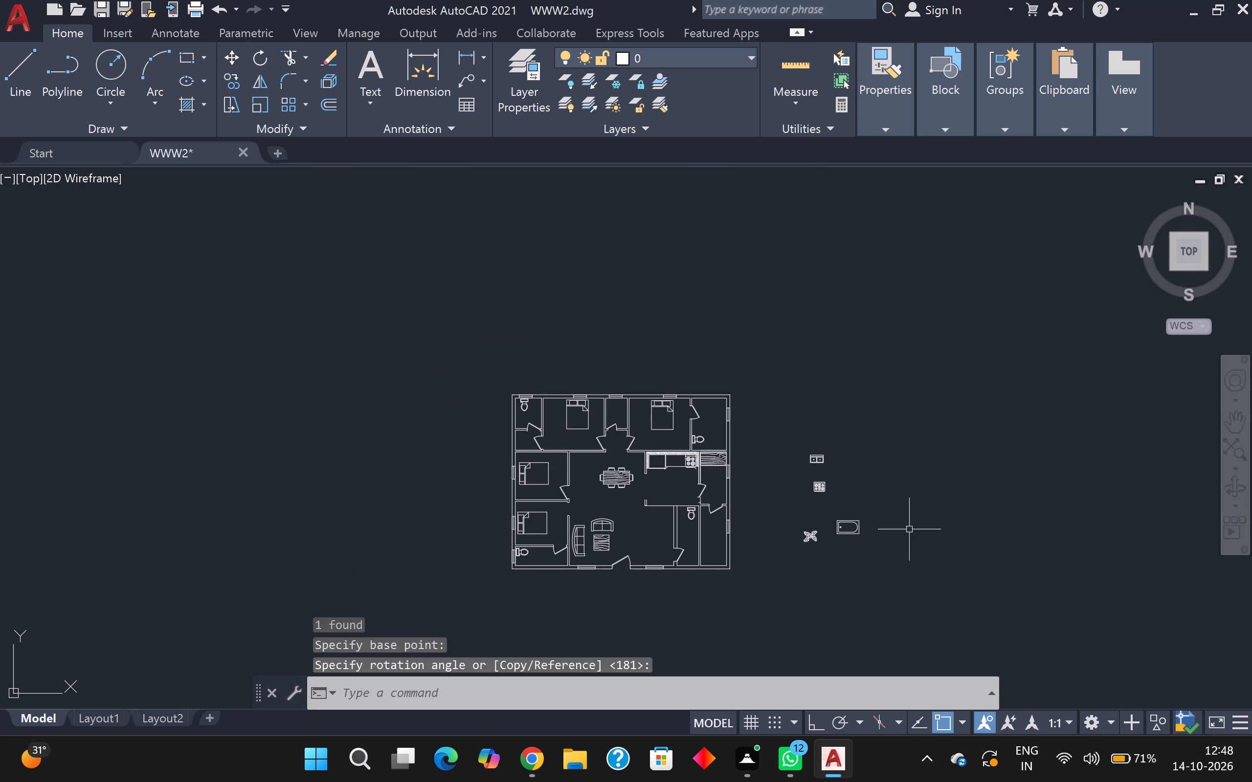
pyautogui.scroll(2, 891, 532)
pyautogui.scroll(-1, 889, 532)
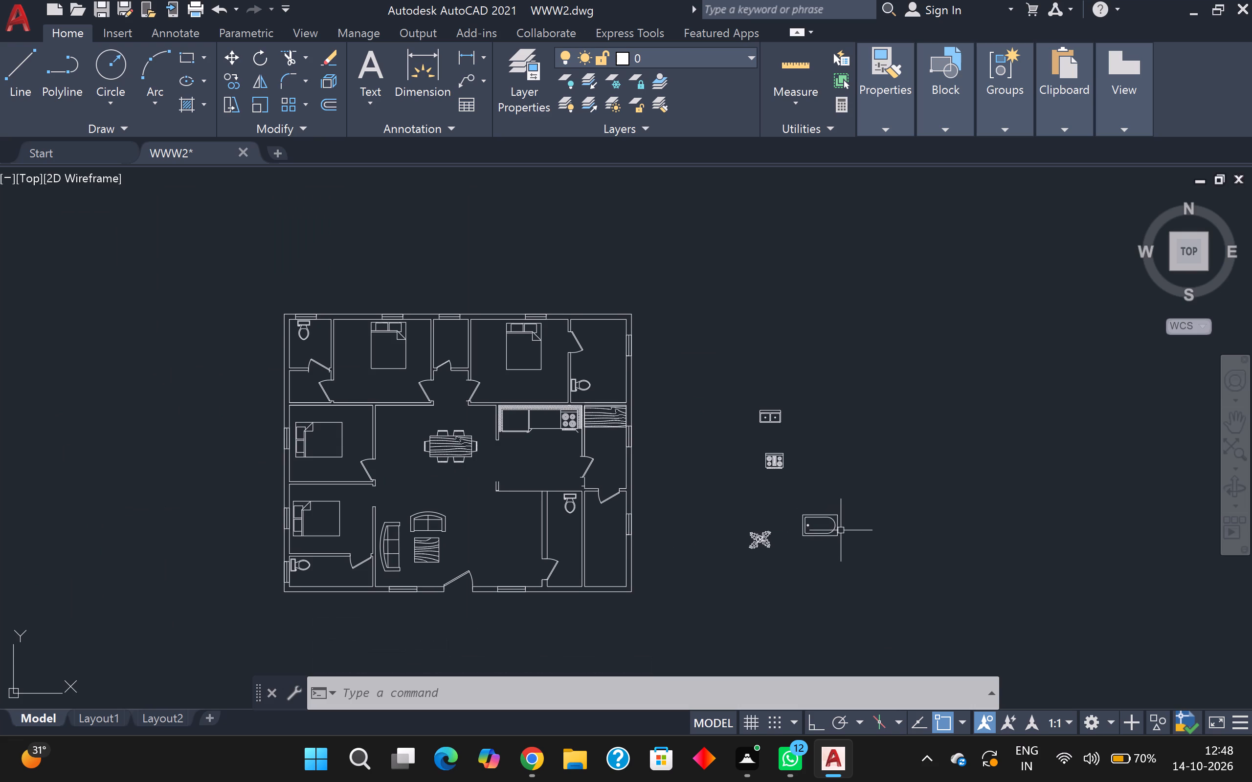
pyautogui.click(819, 518)
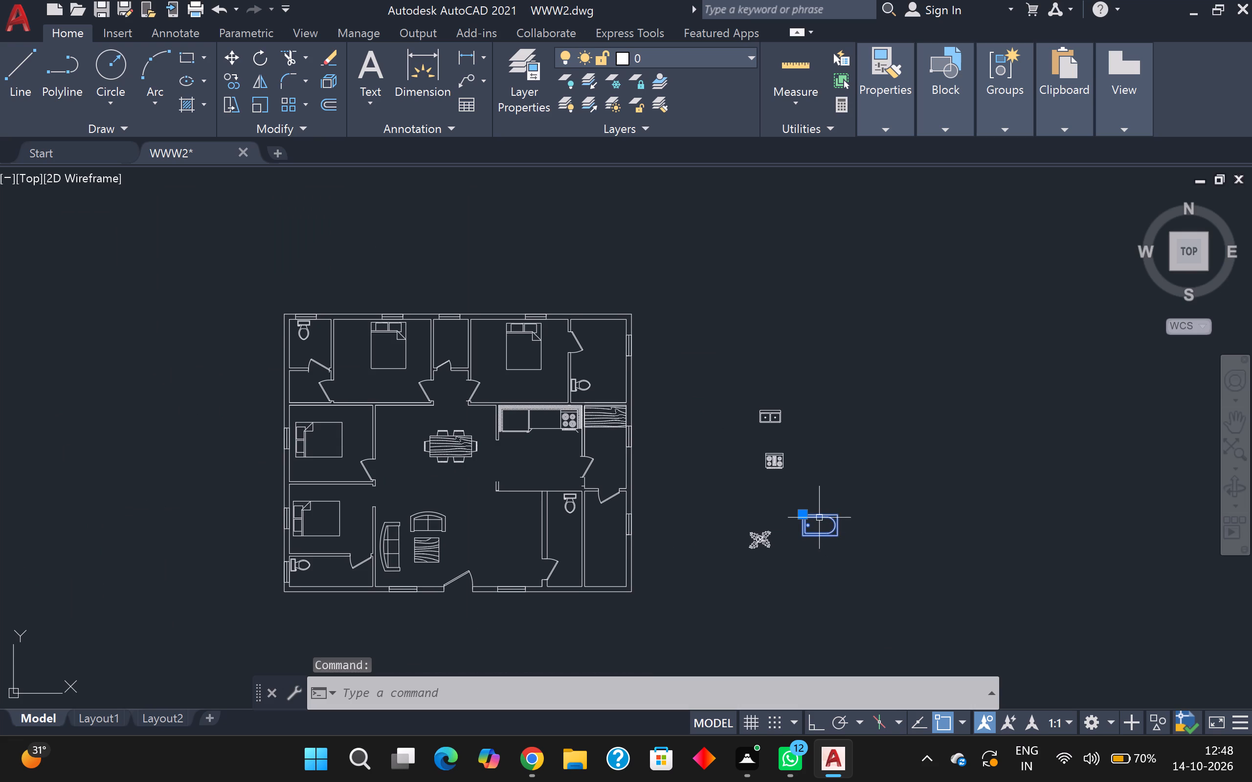
pyautogui.press('m')
pyautogui.press('Return')
pyautogui.click(819, 518)
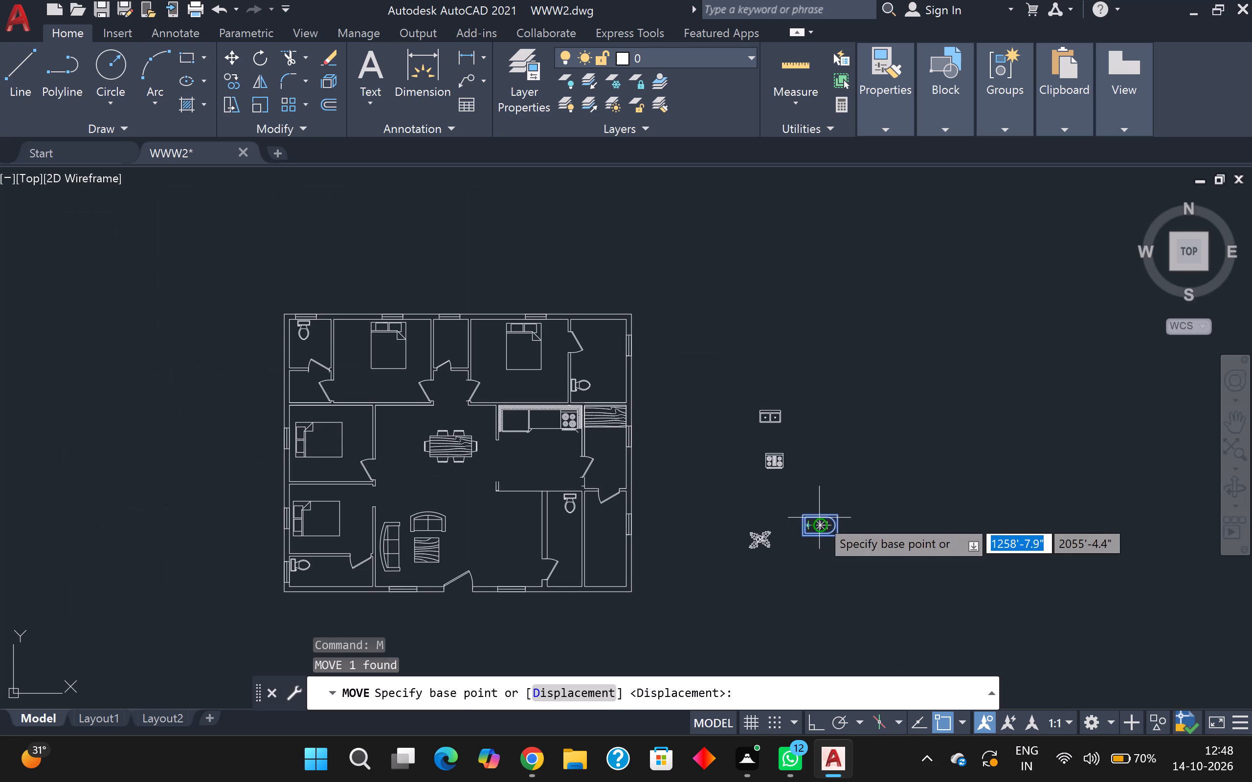
pyautogui.scroll(1, 680, 413)
pyautogui.scroll(2, 580, 329)
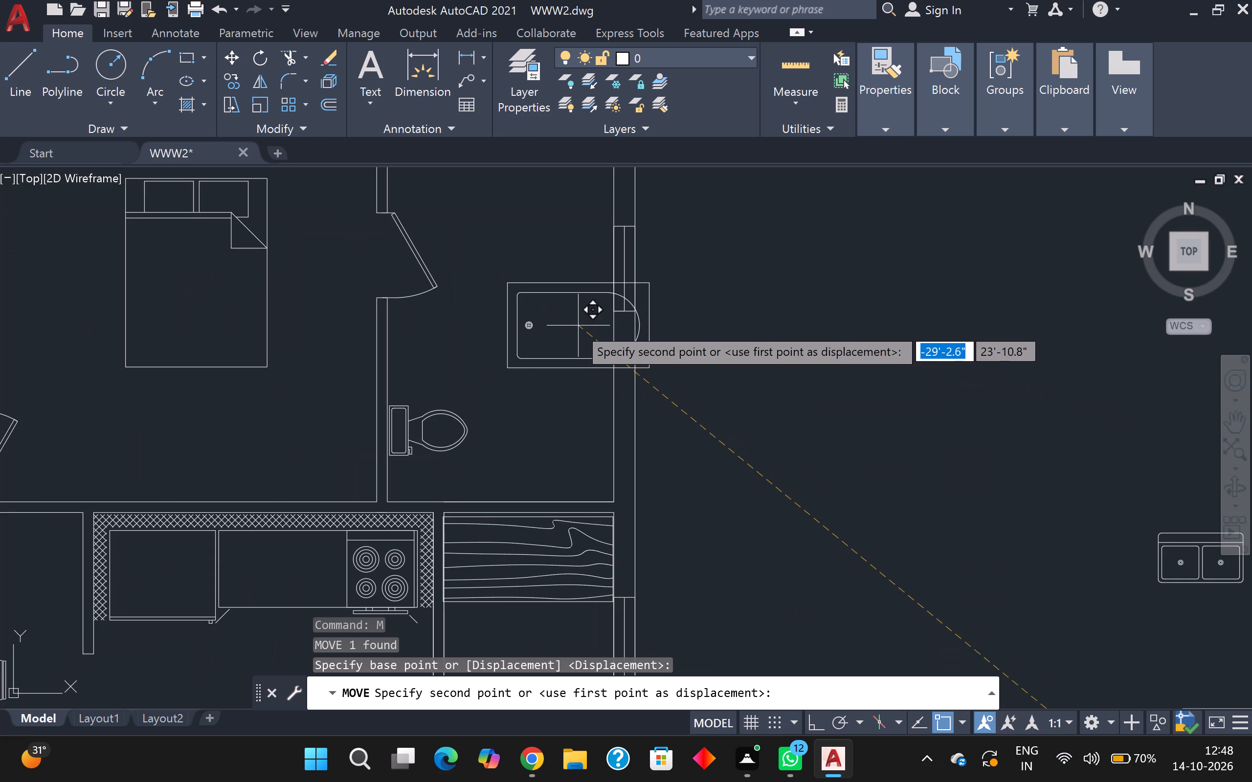
pyautogui.click(517, 339)
# Rotate the bathtub 270° about its southeast corner with Ortho on, so its long side runs north-south.
pyautogui.click(581, 377)
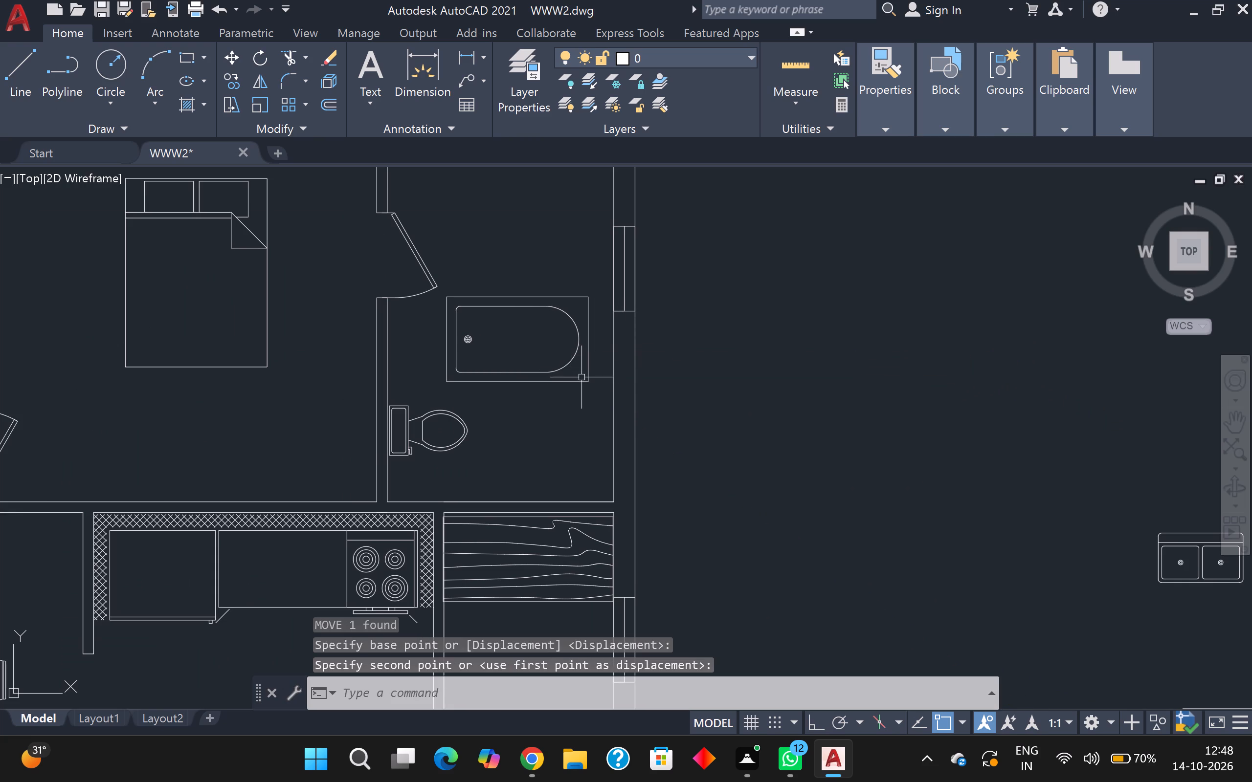
pyautogui.click(586, 380)
pyautogui.click(588, 384)
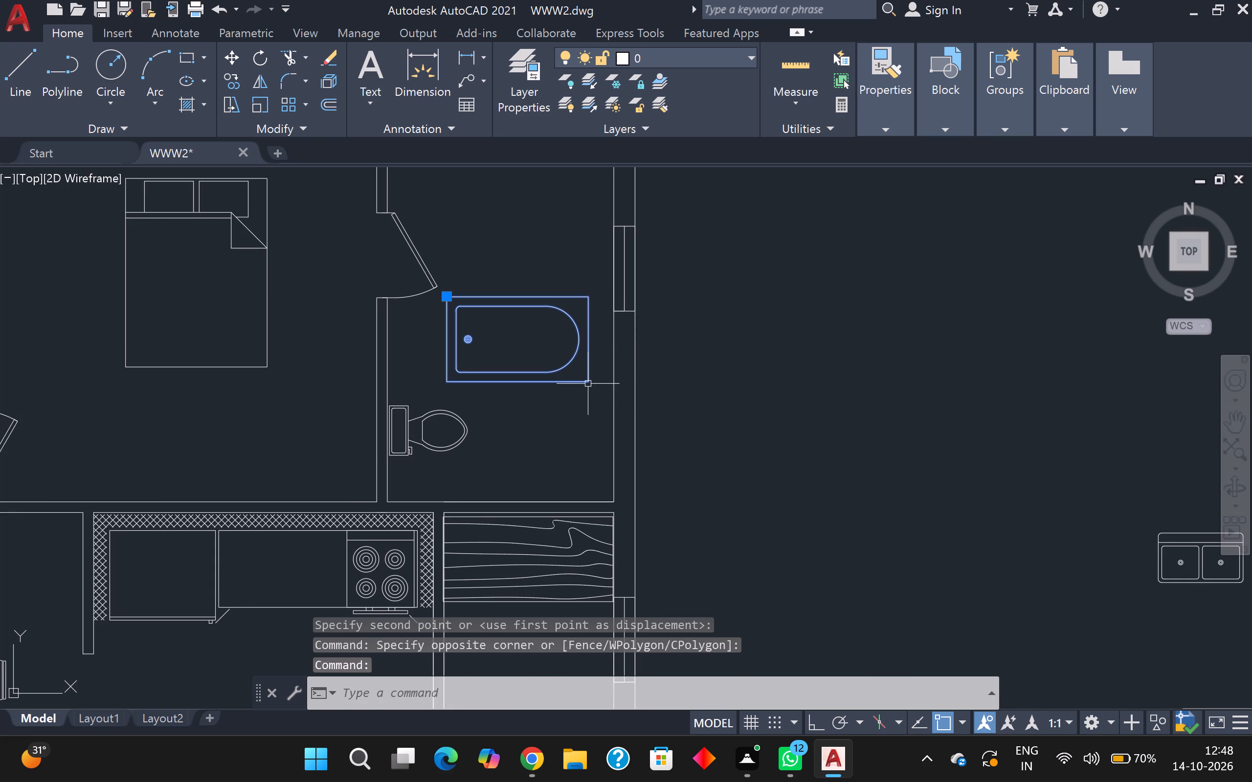
pyautogui.write('ro')
pyautogui.press('Return')
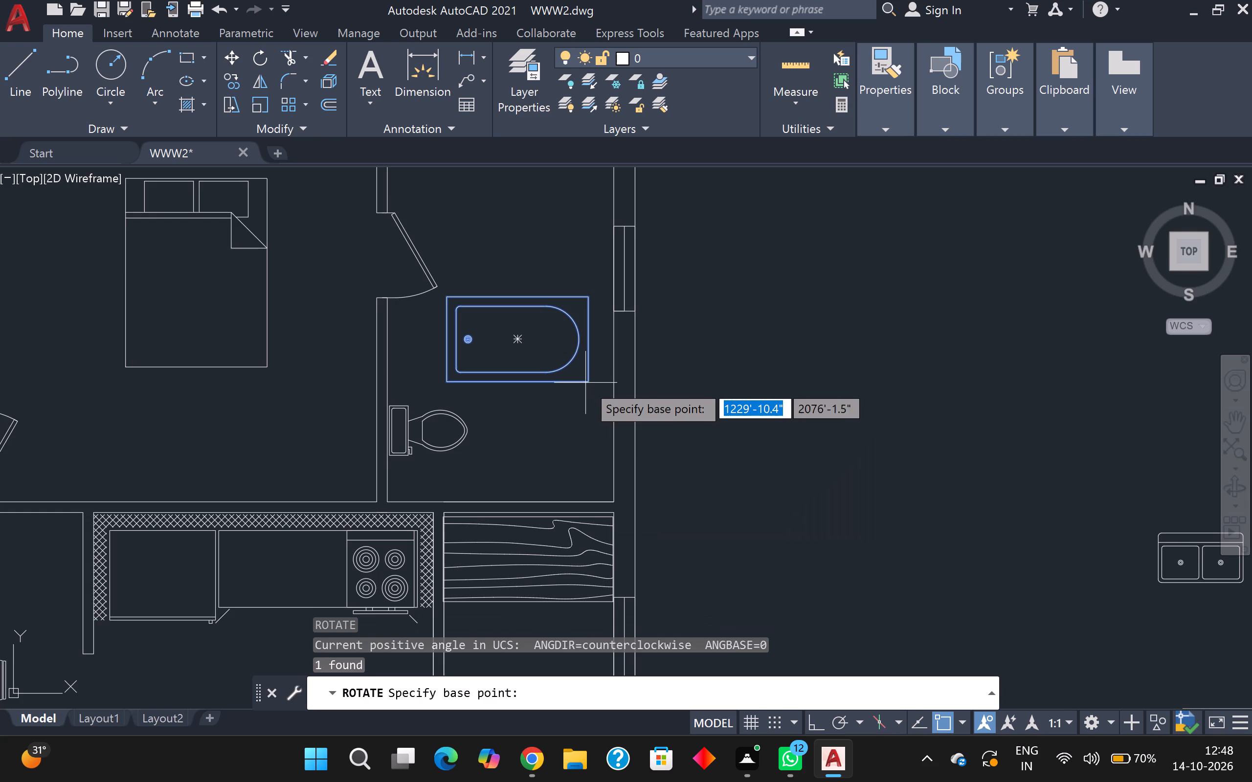
pyautogui.click(586, 383)
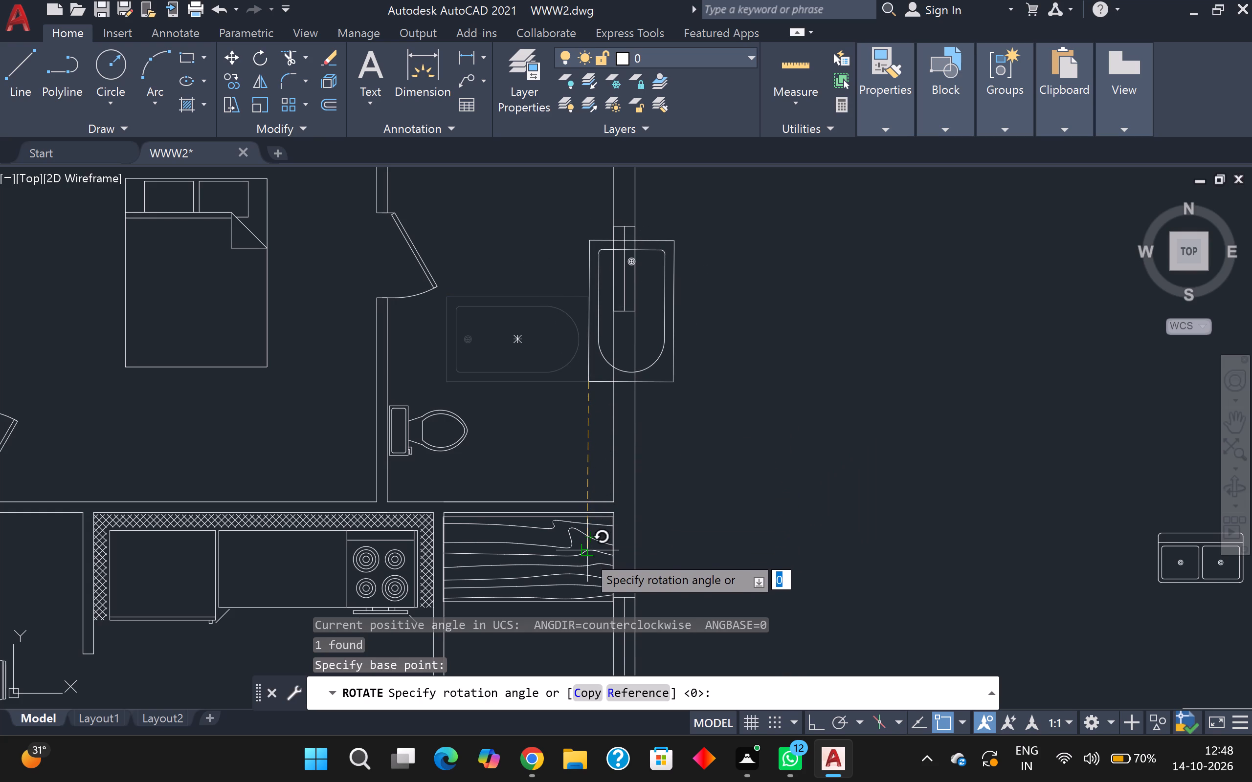
pyautogui.press('F8')
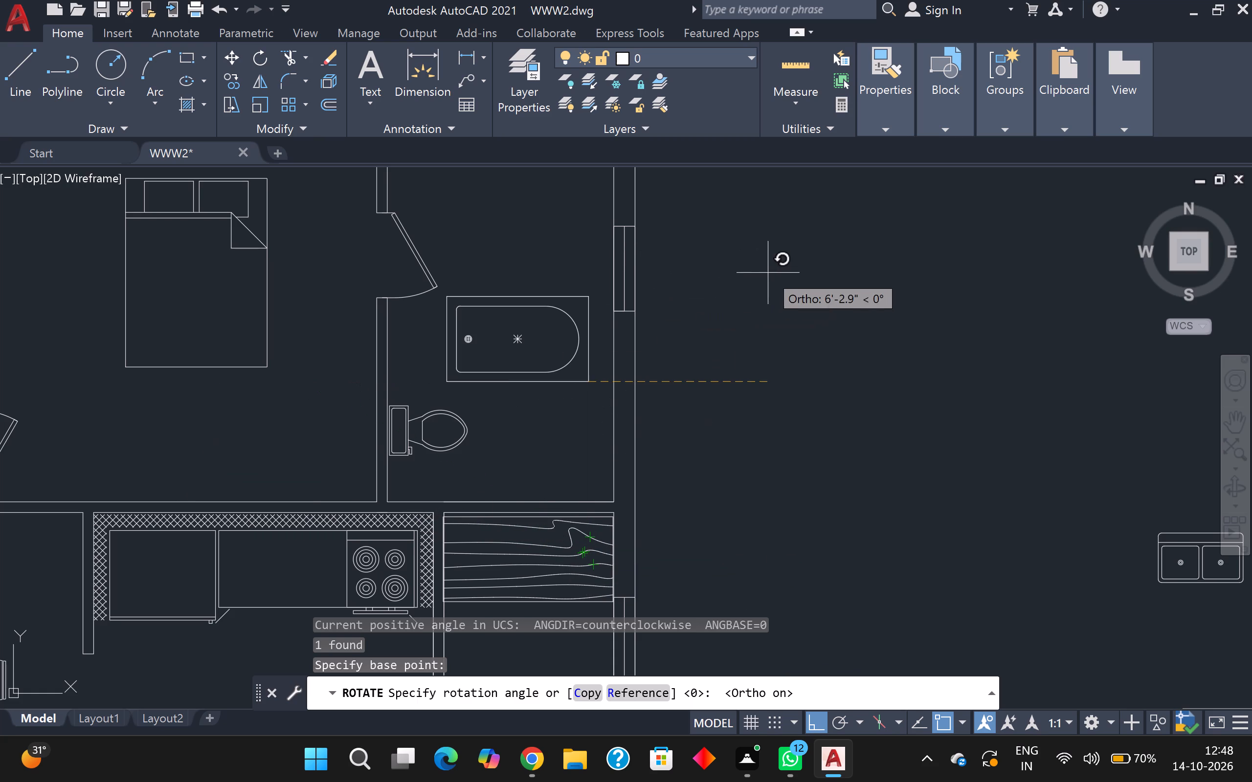
pyautogui.click(678, 657)
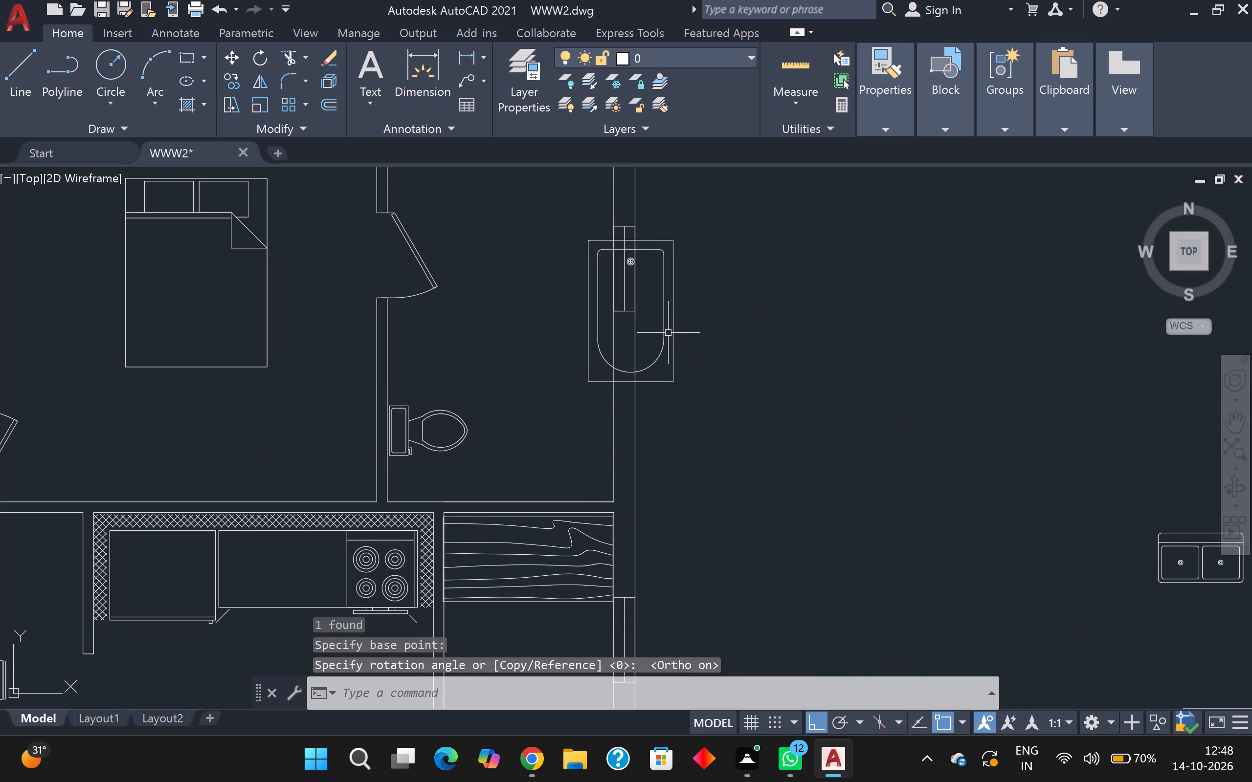
# Move the rotated bathtub with Ortho off into the northeast bathroom's southeast corner, against the east wall beside the toilet.
pyautogui.click(668, 332)
pyautogui.click(677, 333)
pyautogui.click(673, 333)
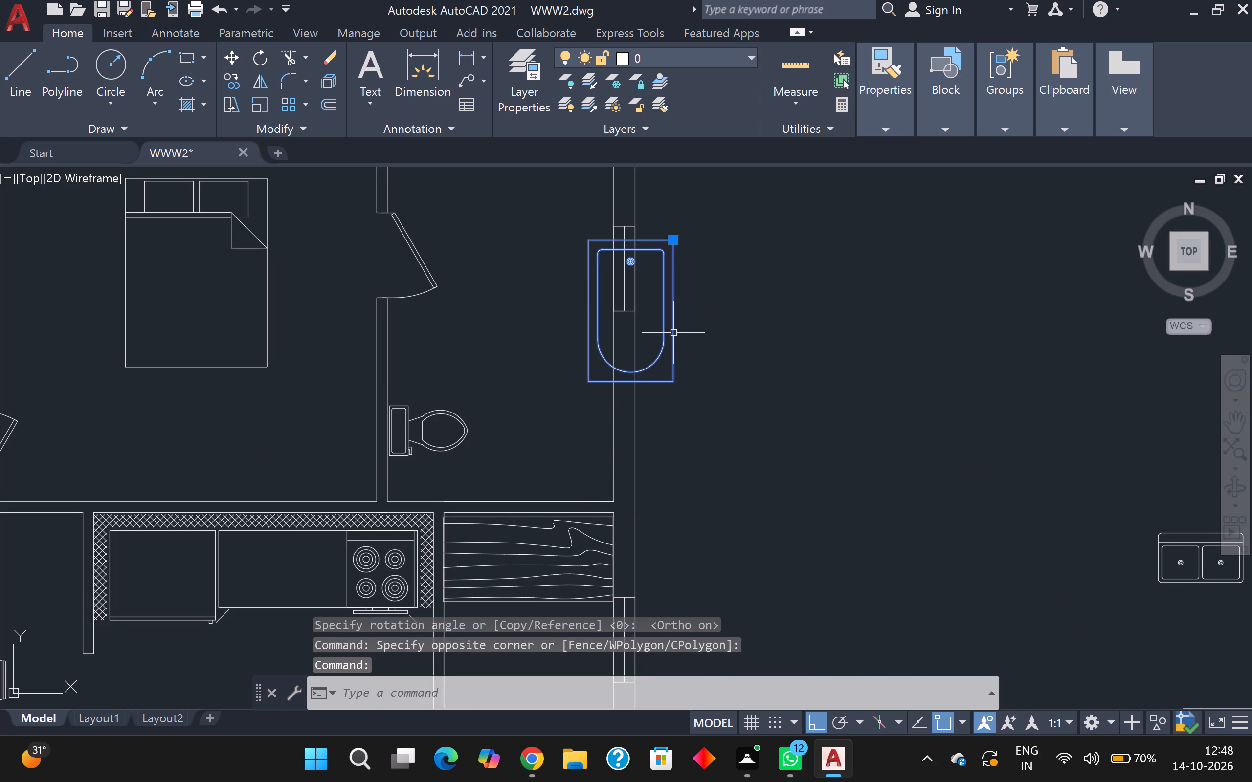
pyautogui.press('m')
pyautogui.press('Return')
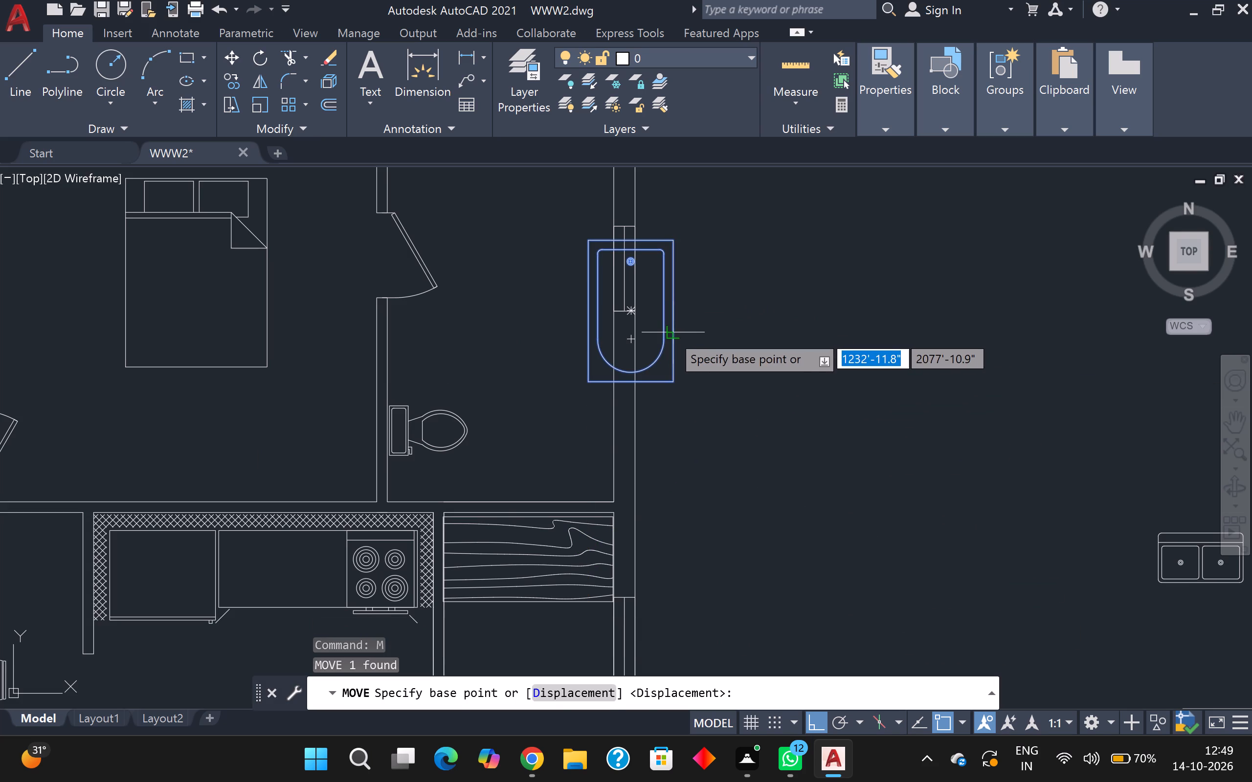
pyautogui.click(670, 333)
pyautogui.scroll(1, 602, 372)
pyautogui.scroll(-1, 590, 374)
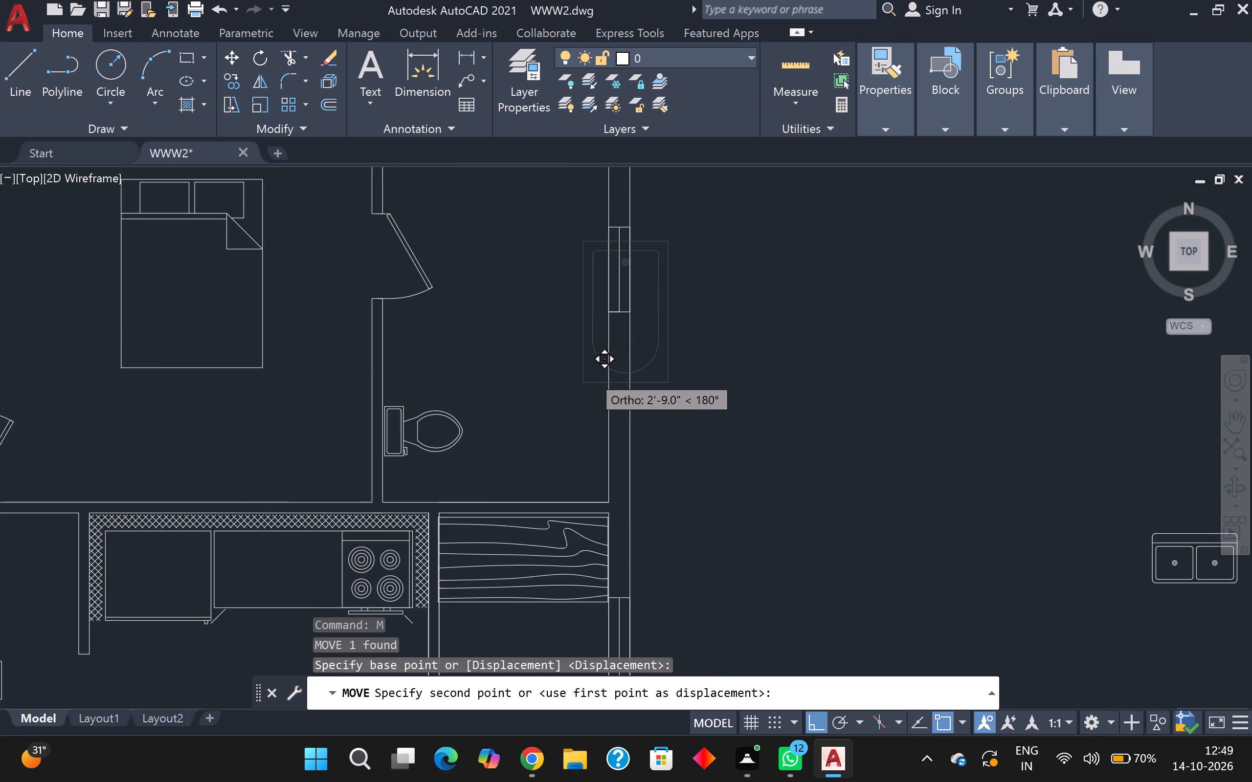
pyautogui.scroll(-2, 589, 375)
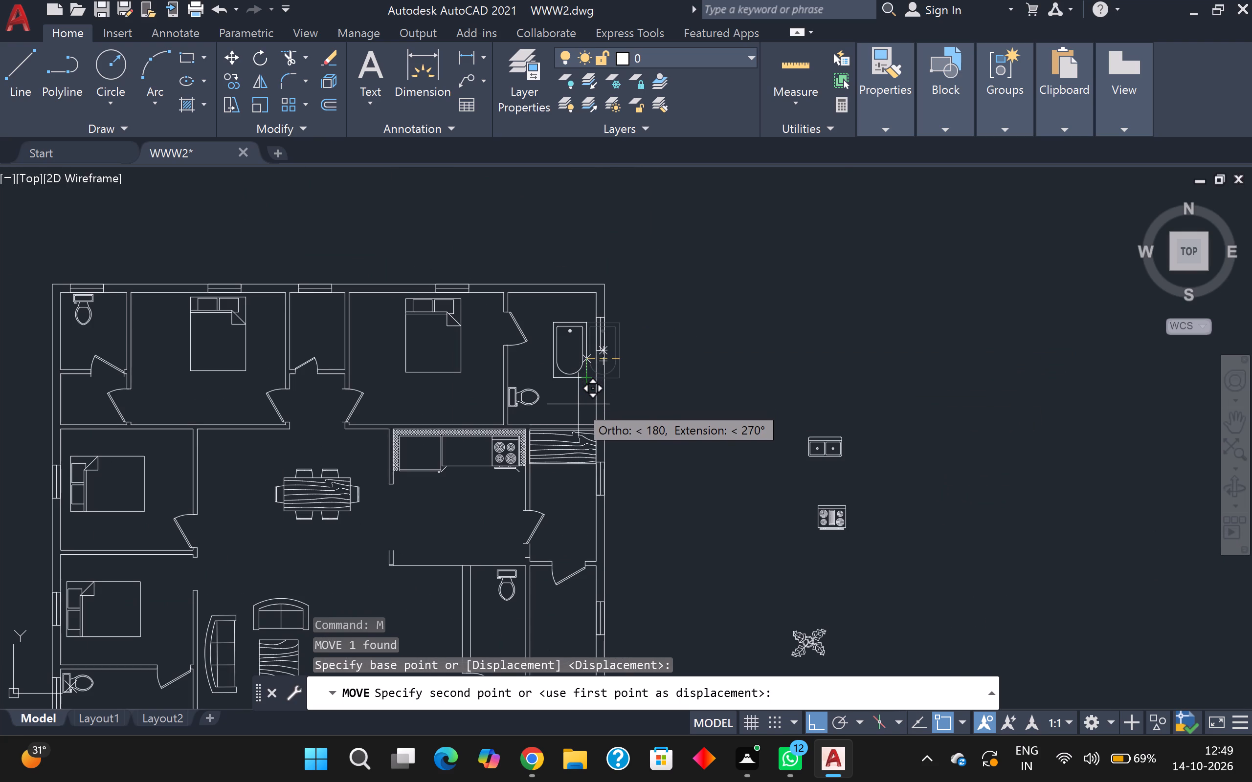
pyautogui.press('F8')
pyautogui.scroll(1, 578, 404)
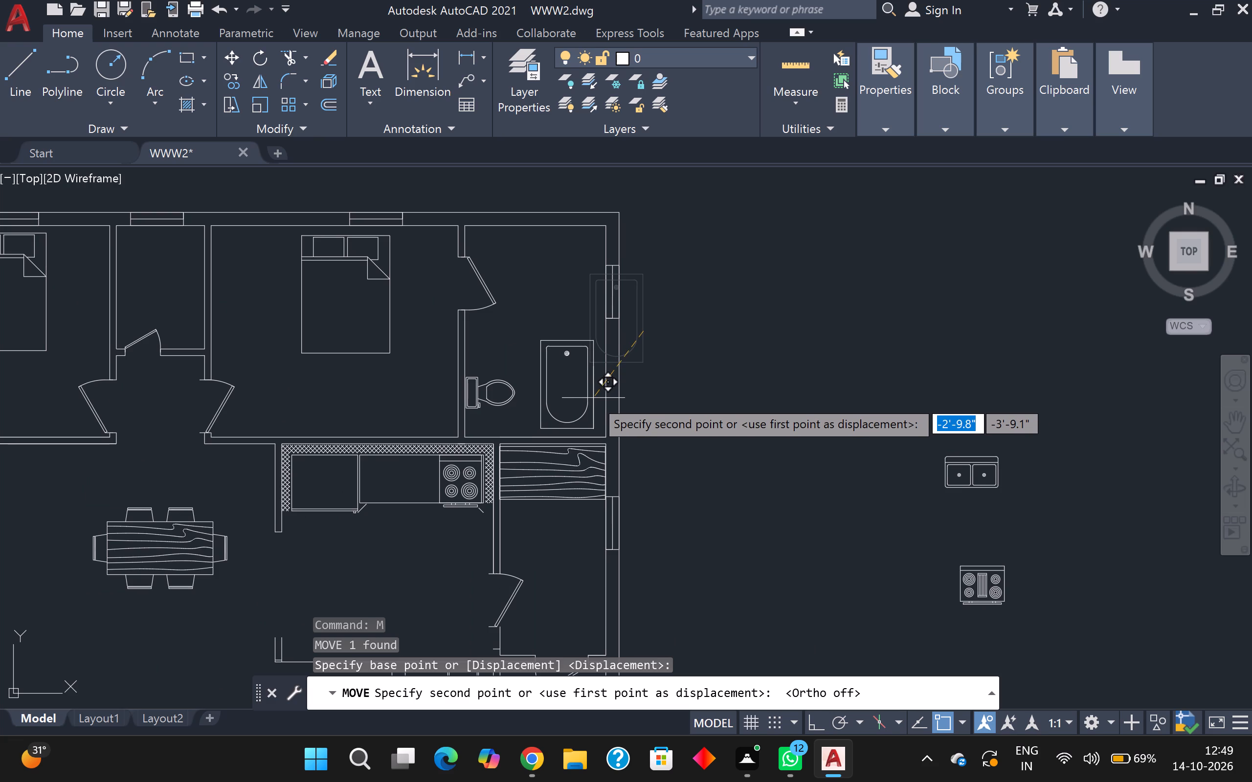
pyautogui.click(597, 396)
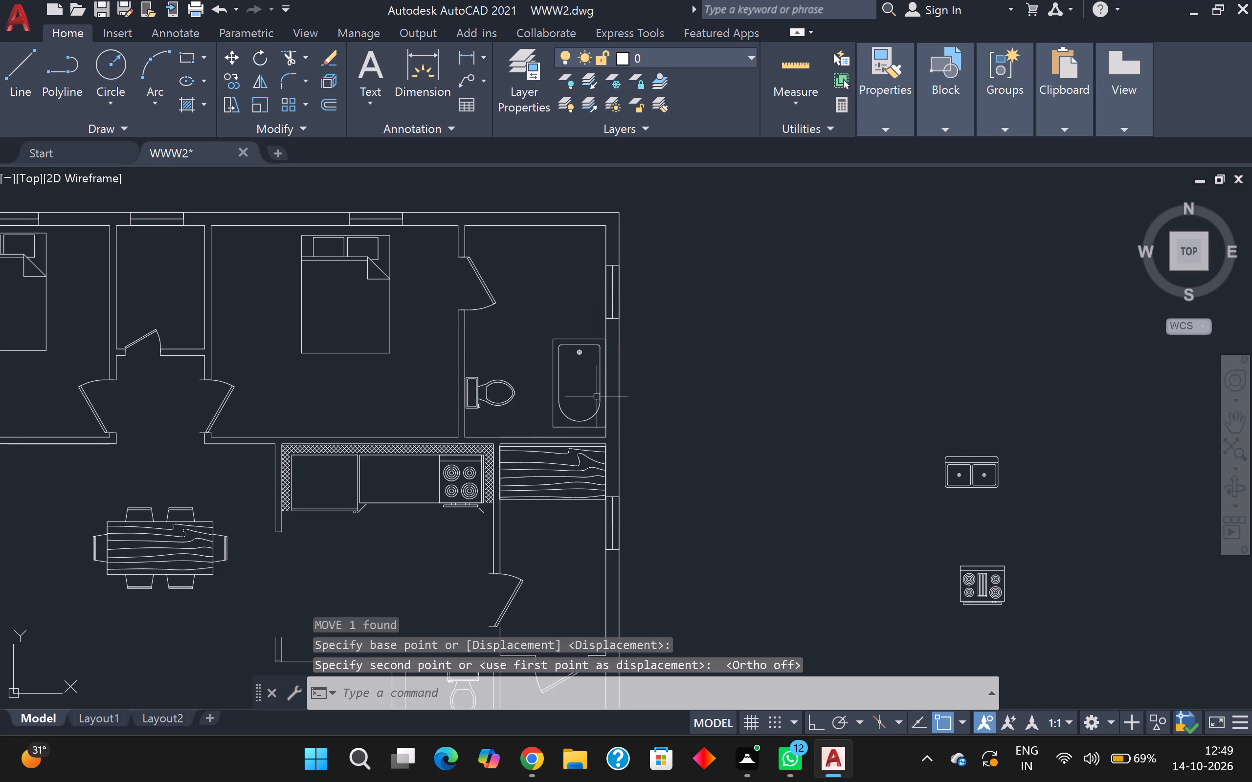
# Copy the rectangular wood-grain block east of the kitchen into the southeast room twice, about 22'-10" and 18'-9" south of the original.
pyautogui.scroll(-2, 661, 383)
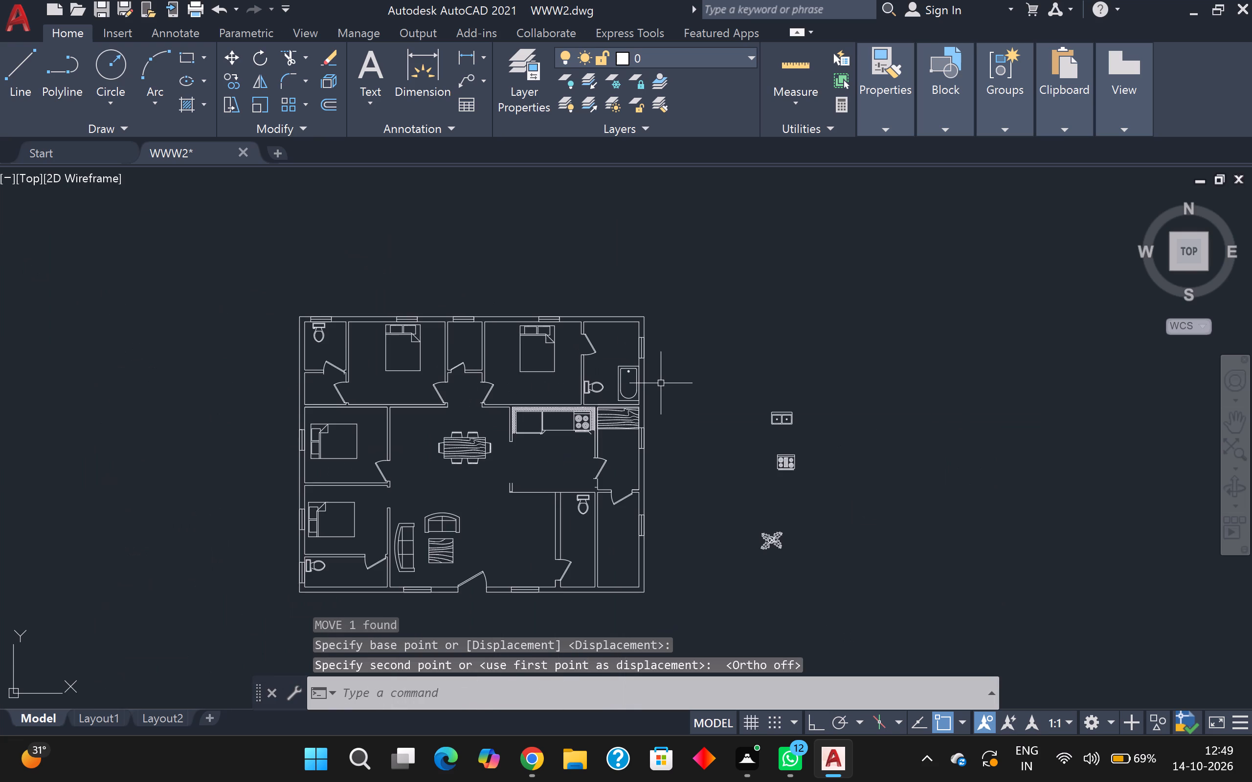
pyautogui.scroll(-2, 656, 389)
pyautogui.scroll(2, 617, 419)
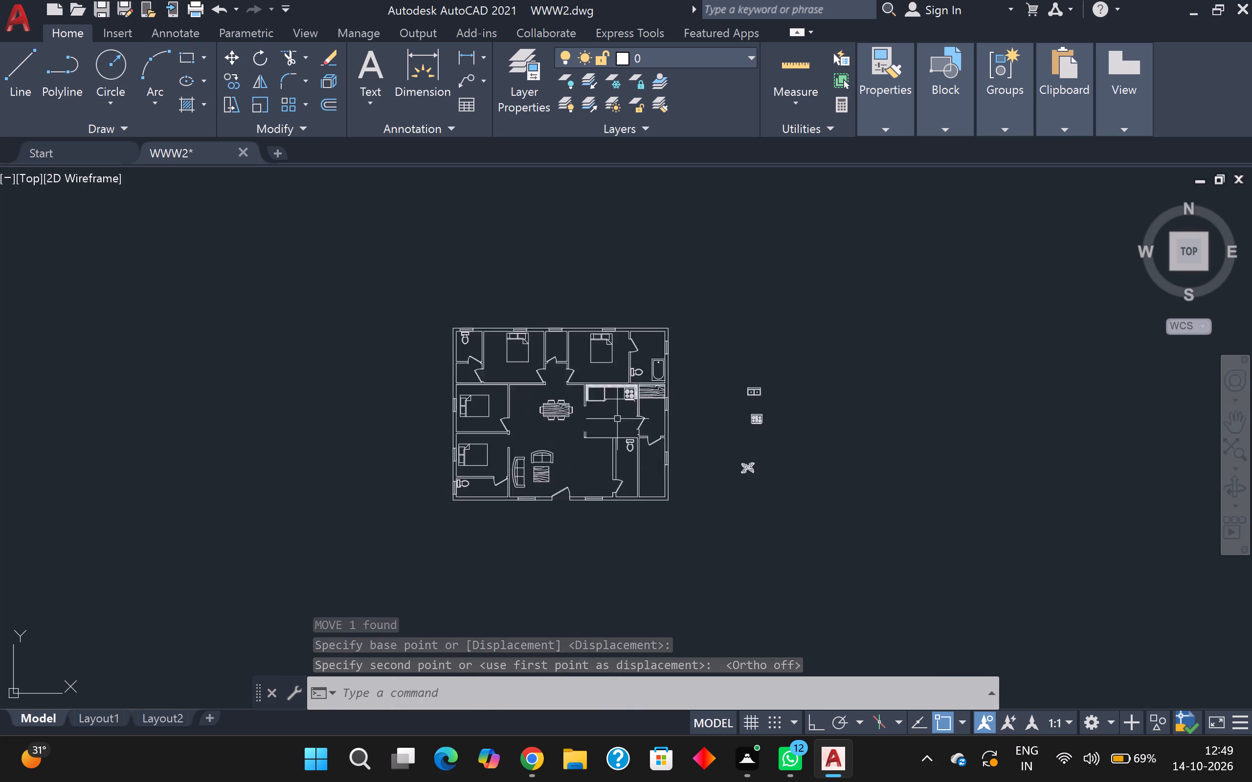
pyautogui.scroll(2, 589, 432)
pyautogui.scroll(-3, 590, 432)
pyautogui.scroll(1, 636, 461)
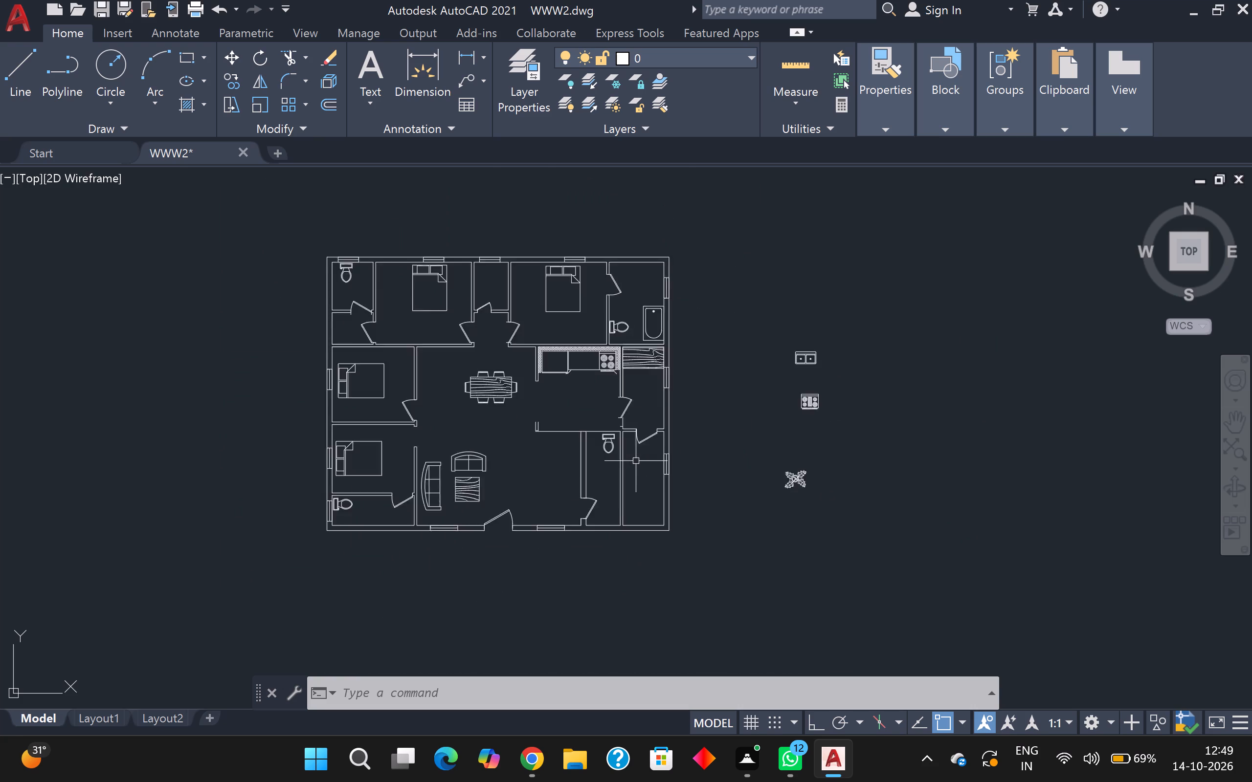
pyautogui.scroll(1, 636, 461)
pyautogui.moveTo(636, 461); pyautogui.dragTo(605, 407, button='middle')
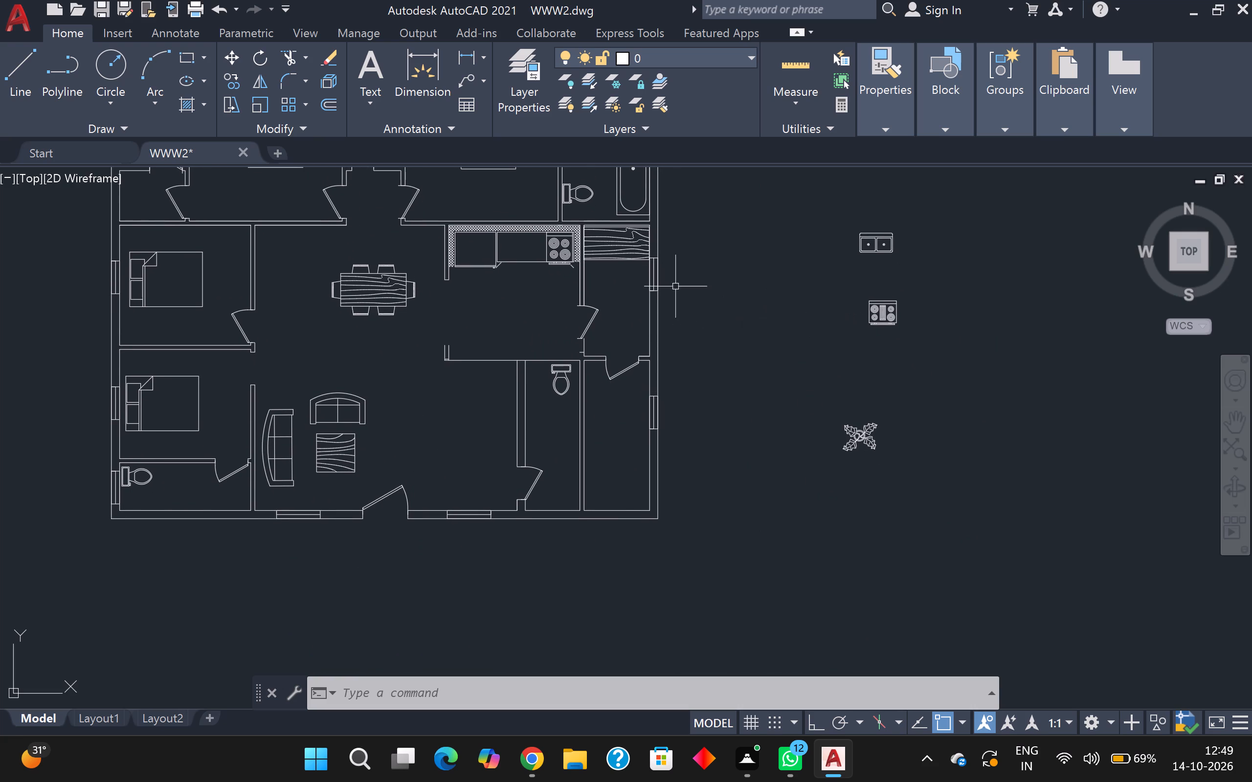
pyautogui.click(629, 239)
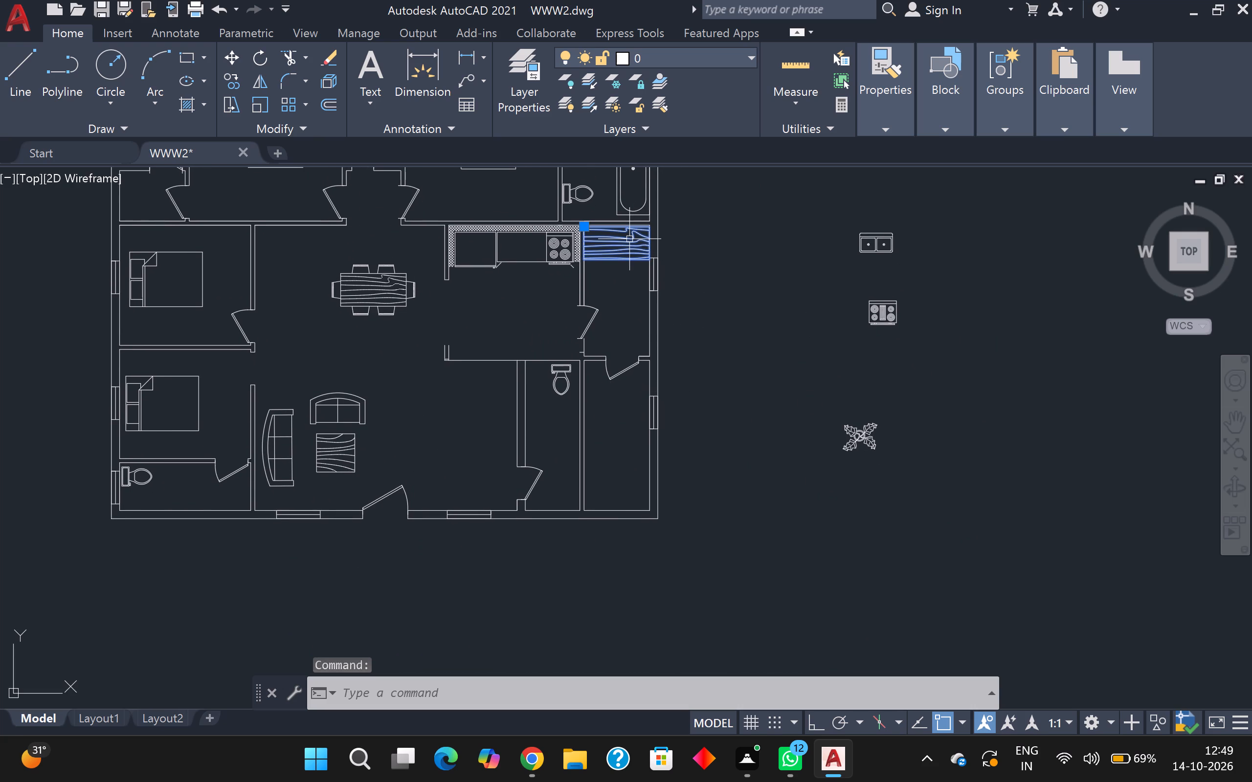
pyautogui.press('c')
pyautogui.press('o')
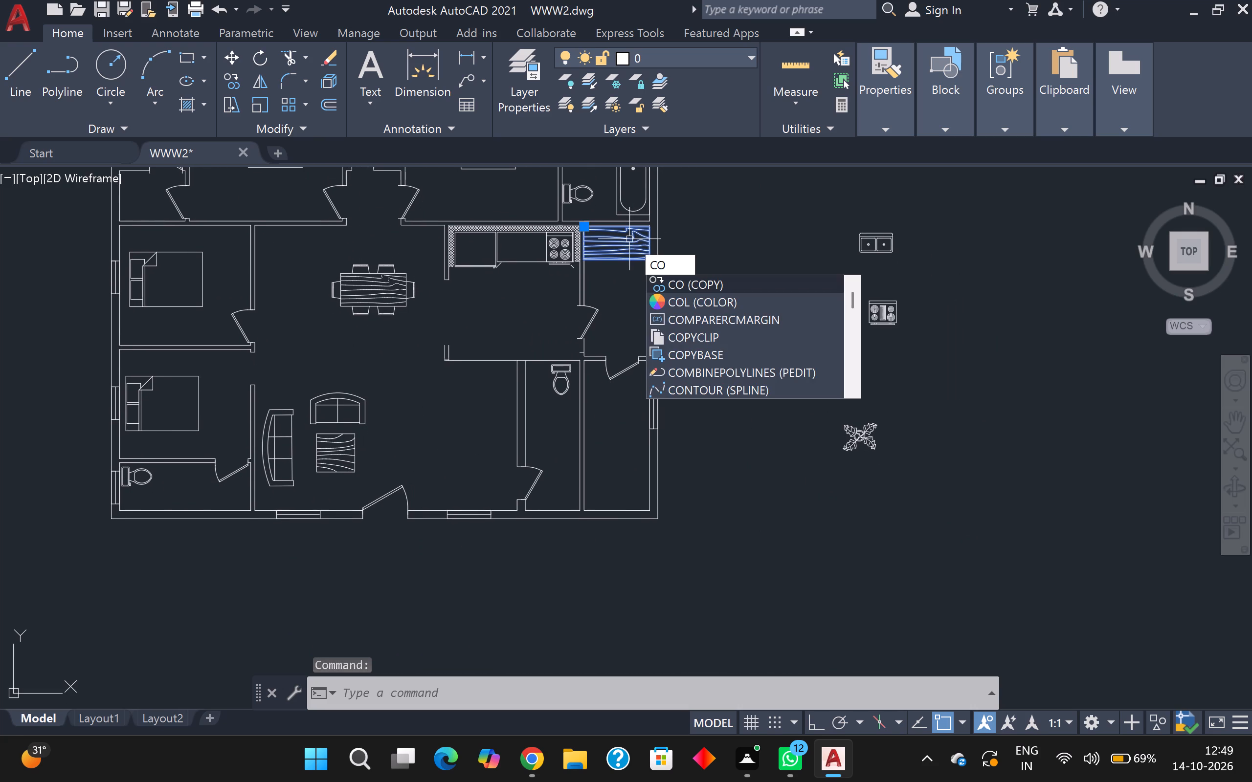
pyautogui.press('Return')
pyautogui.click(629, 239)
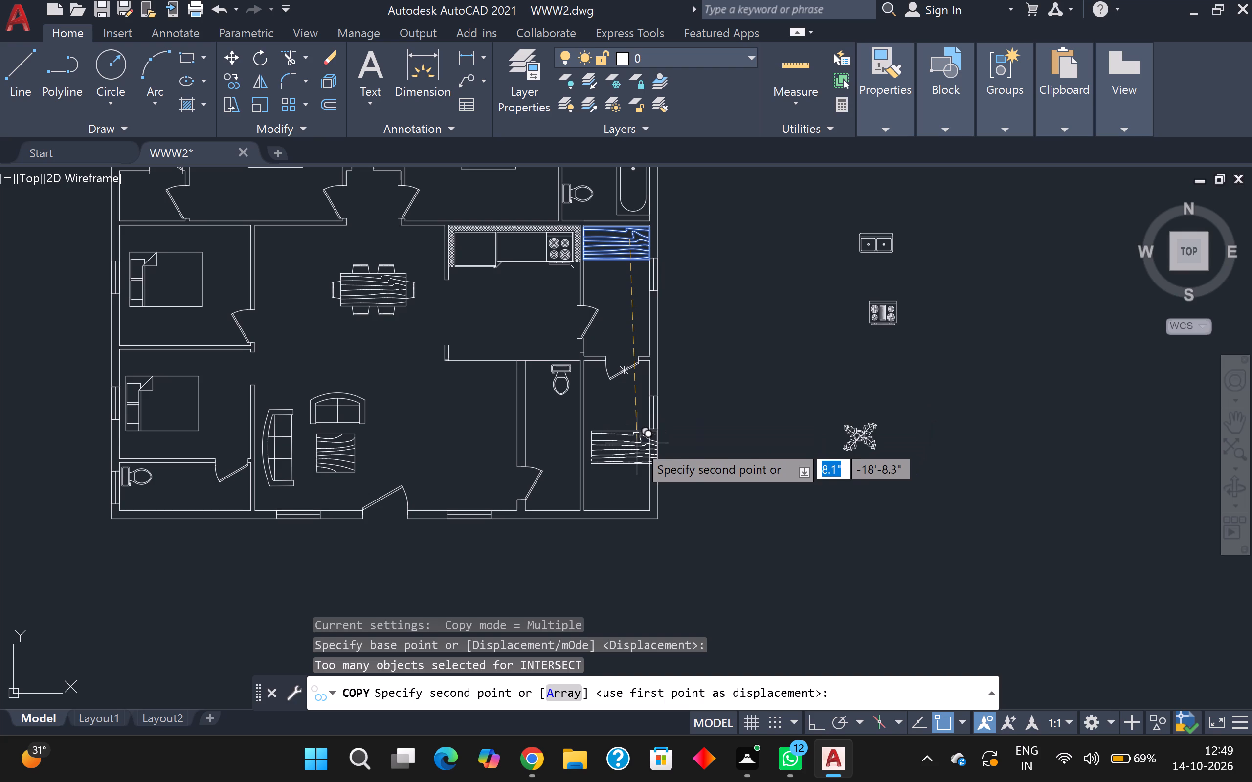
pyautogui.scroll(2, 626, 458)
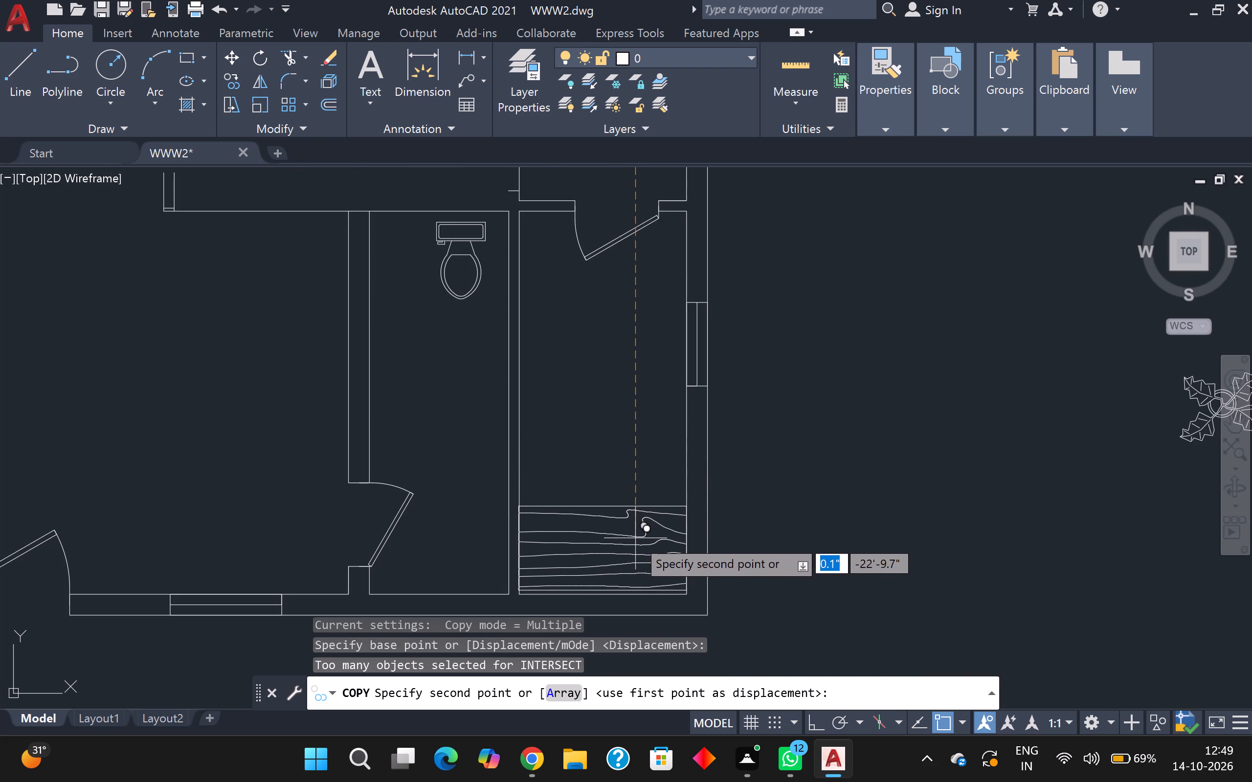
pyautogui.click(635, 538)
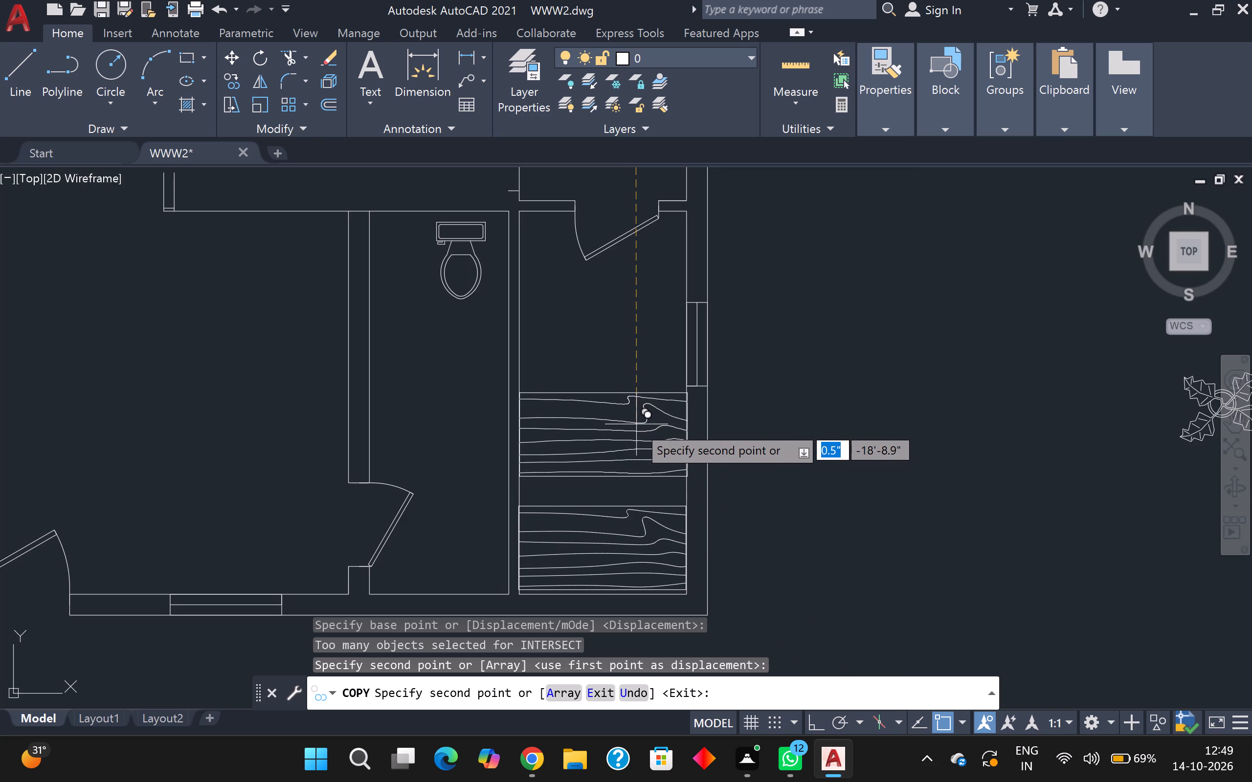
pyautogui.click(636, 424)
pyautogui.press('Escape')
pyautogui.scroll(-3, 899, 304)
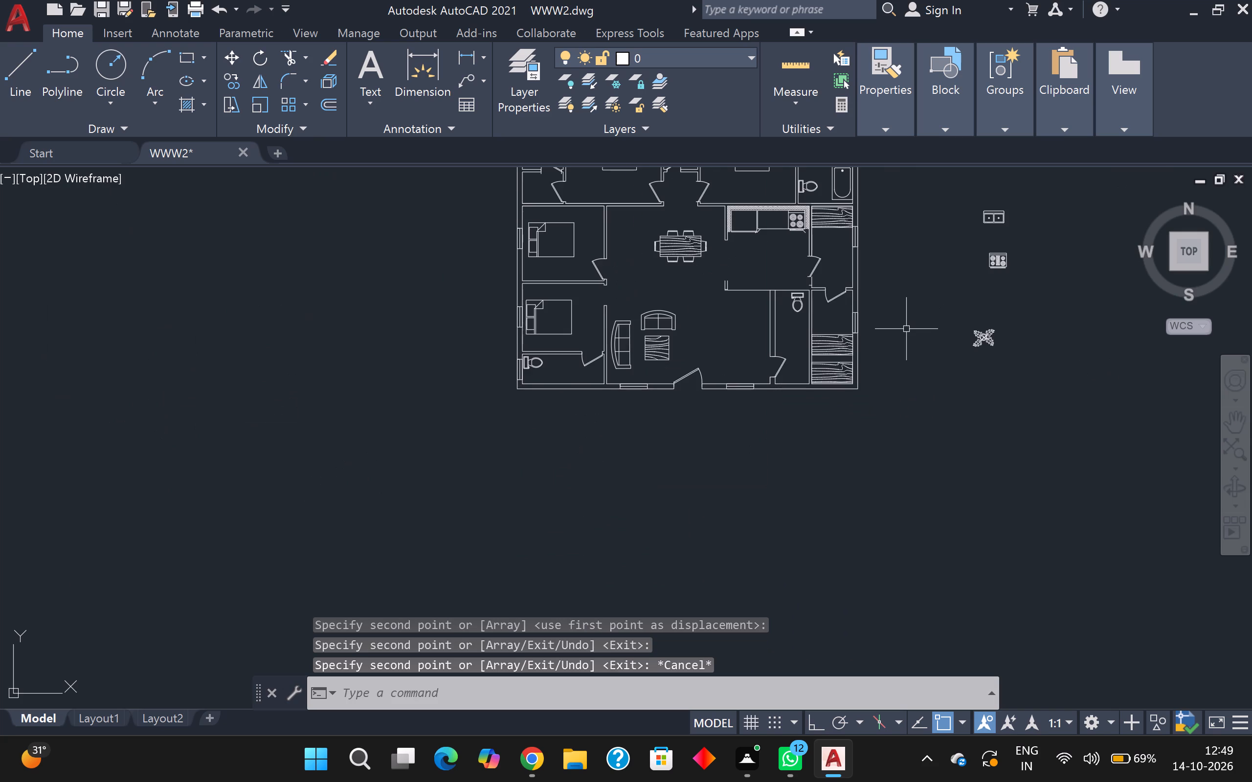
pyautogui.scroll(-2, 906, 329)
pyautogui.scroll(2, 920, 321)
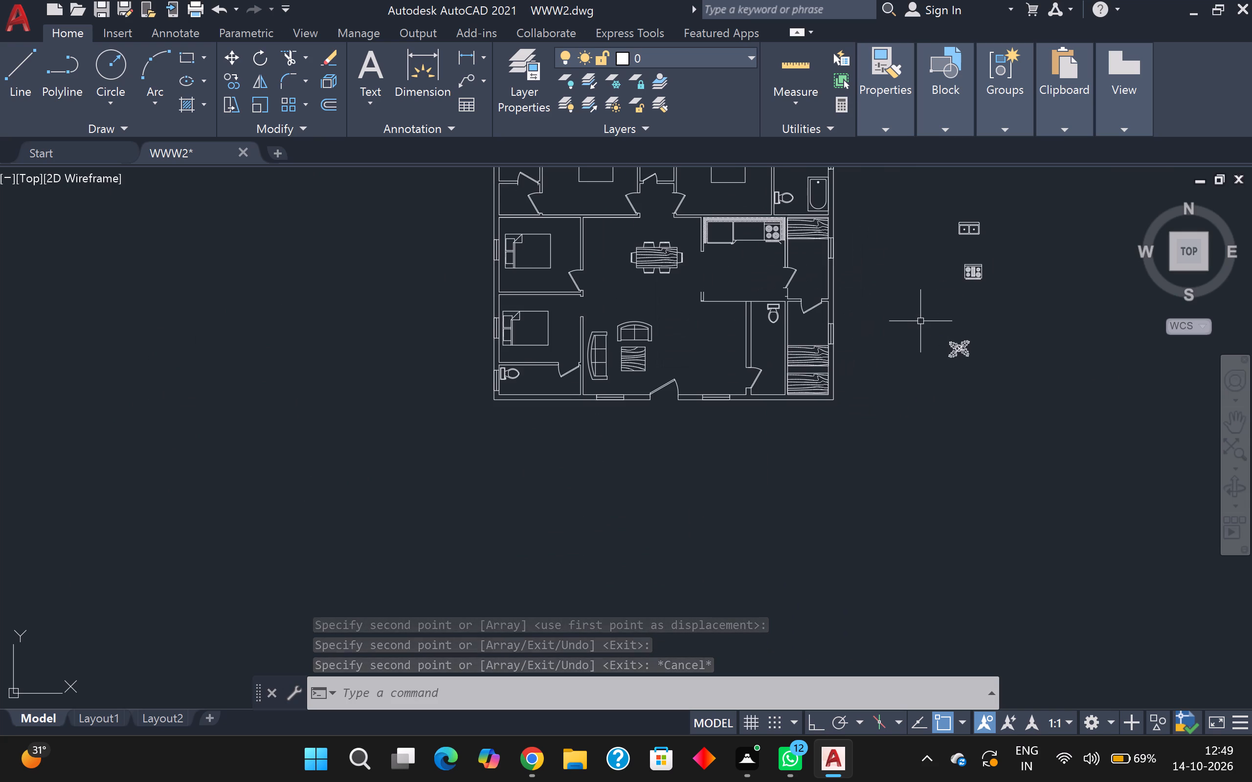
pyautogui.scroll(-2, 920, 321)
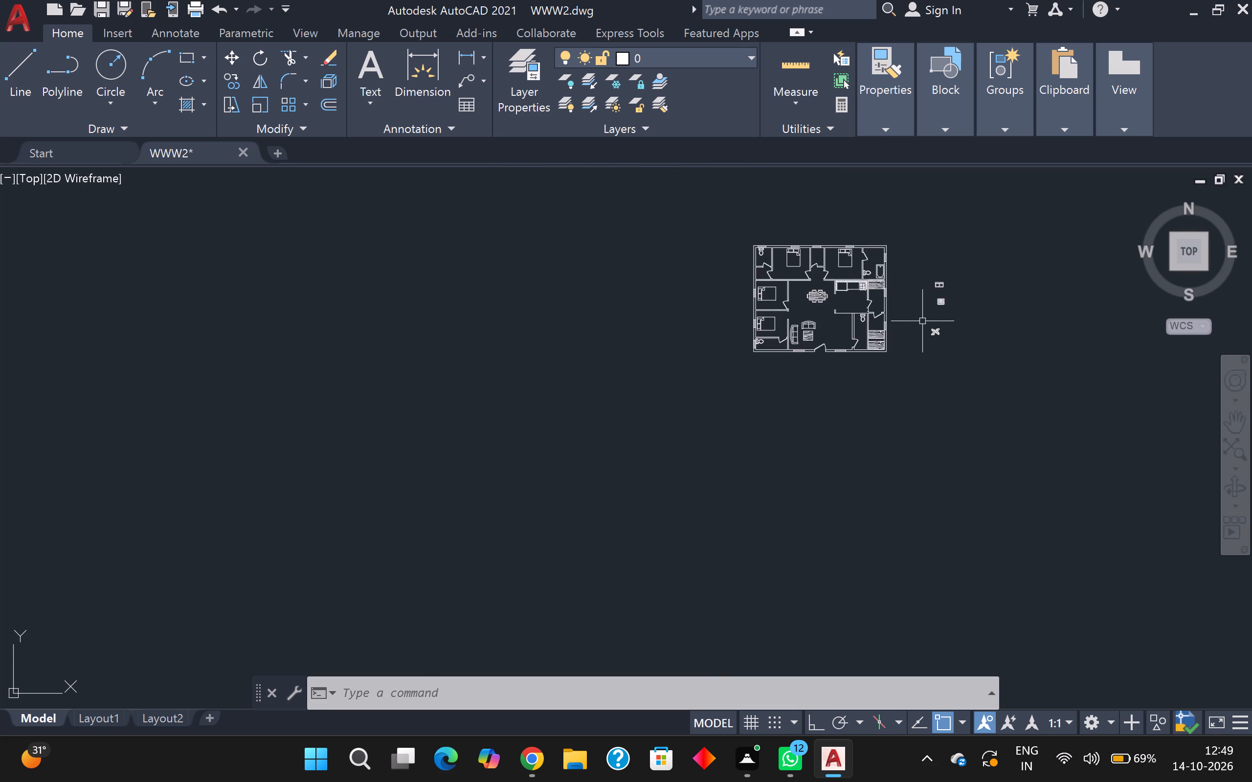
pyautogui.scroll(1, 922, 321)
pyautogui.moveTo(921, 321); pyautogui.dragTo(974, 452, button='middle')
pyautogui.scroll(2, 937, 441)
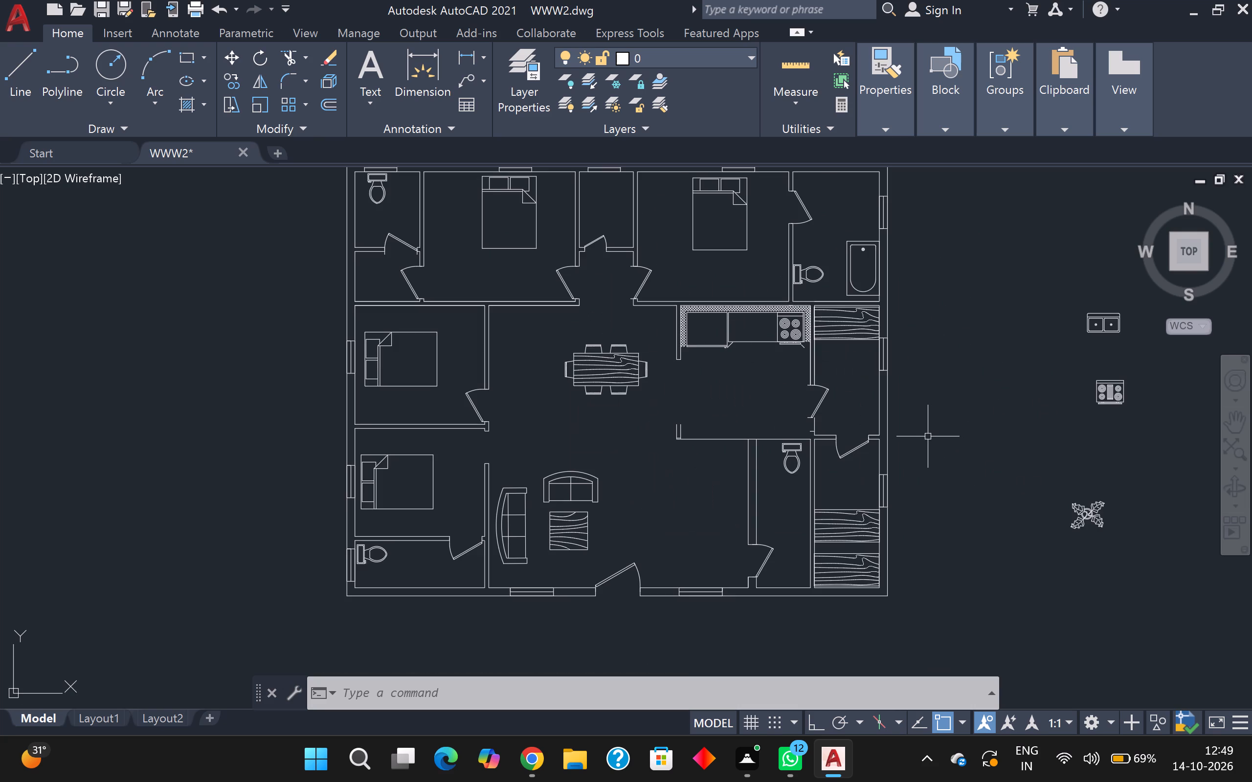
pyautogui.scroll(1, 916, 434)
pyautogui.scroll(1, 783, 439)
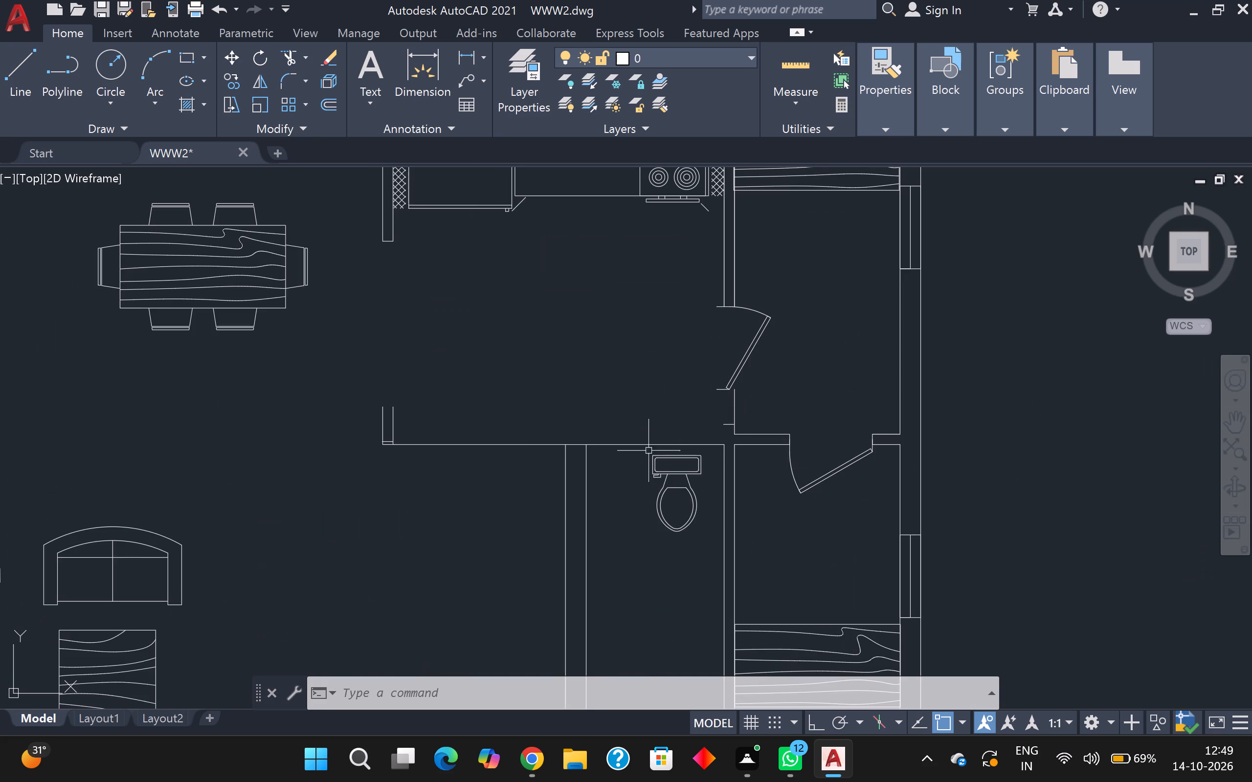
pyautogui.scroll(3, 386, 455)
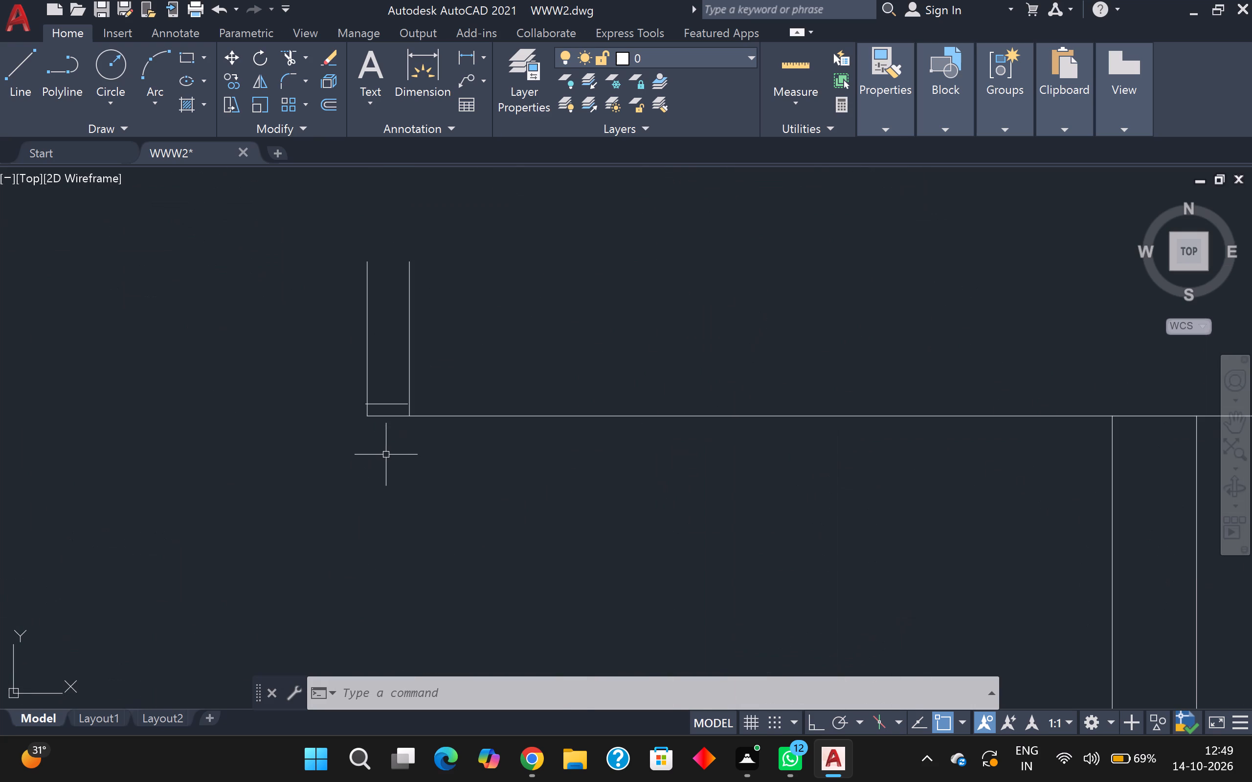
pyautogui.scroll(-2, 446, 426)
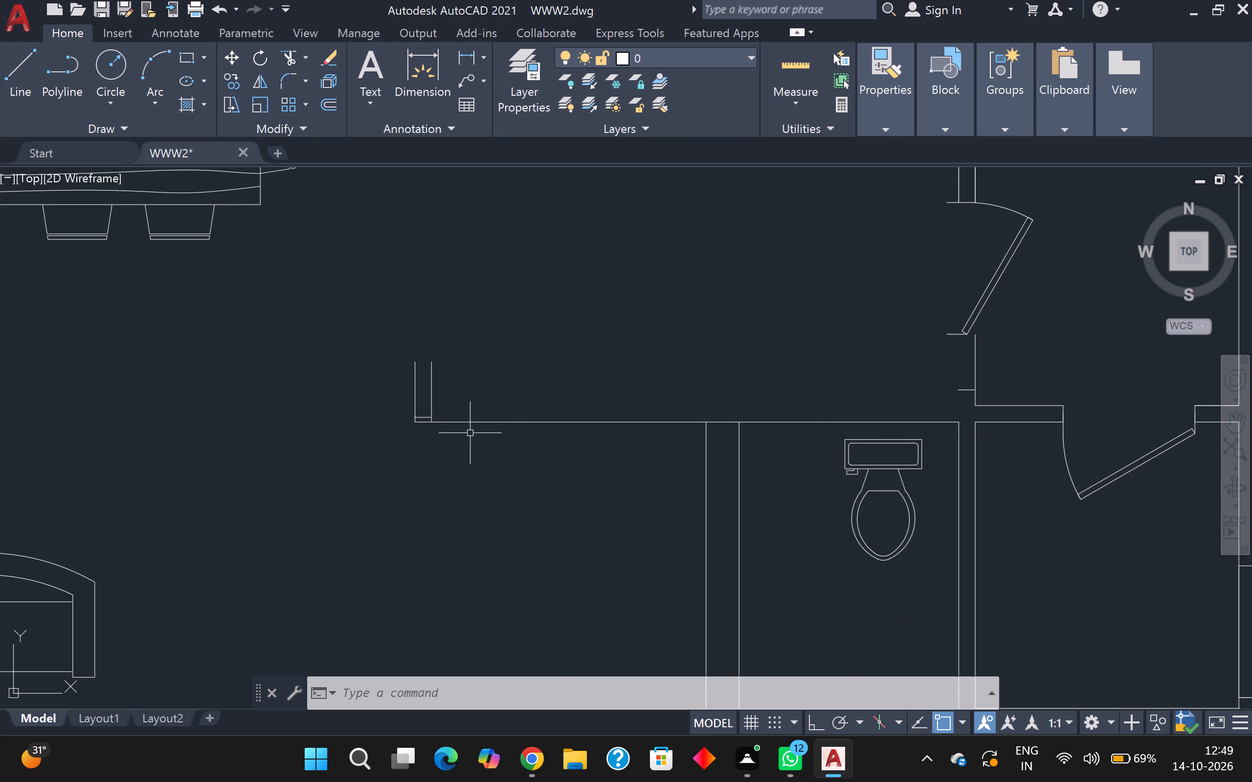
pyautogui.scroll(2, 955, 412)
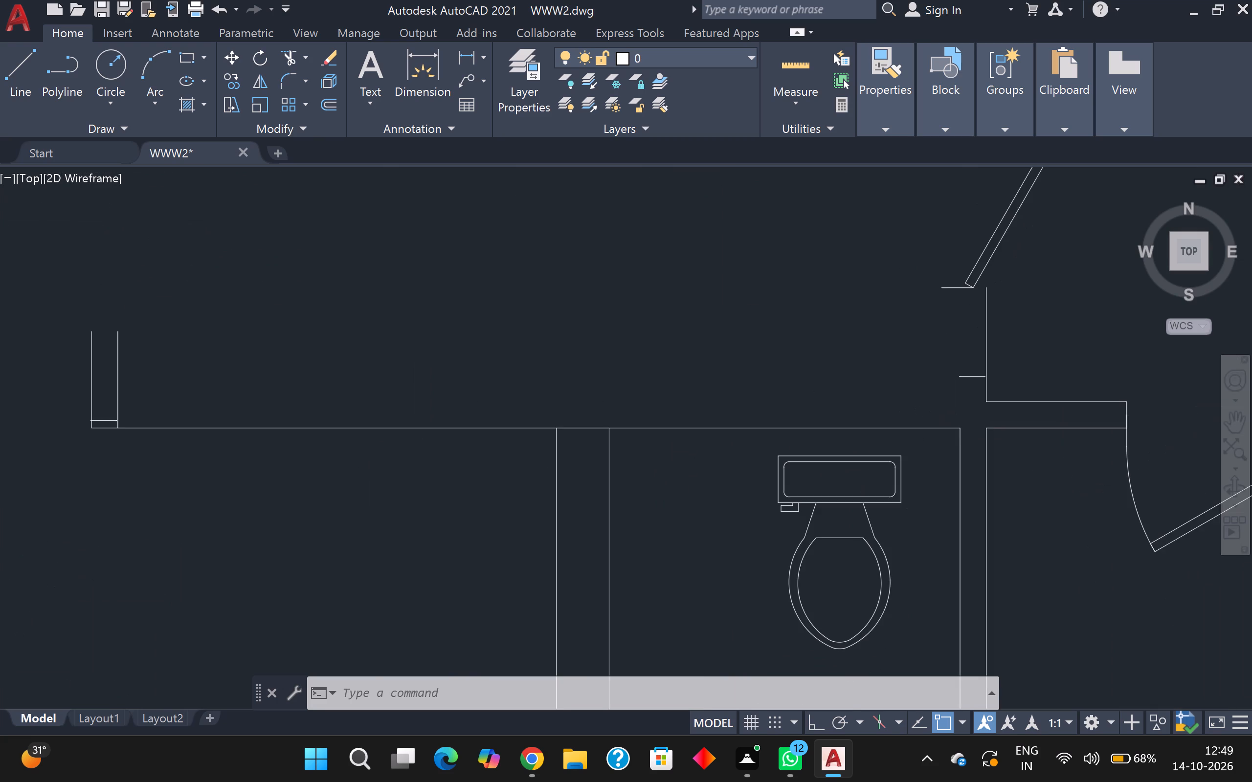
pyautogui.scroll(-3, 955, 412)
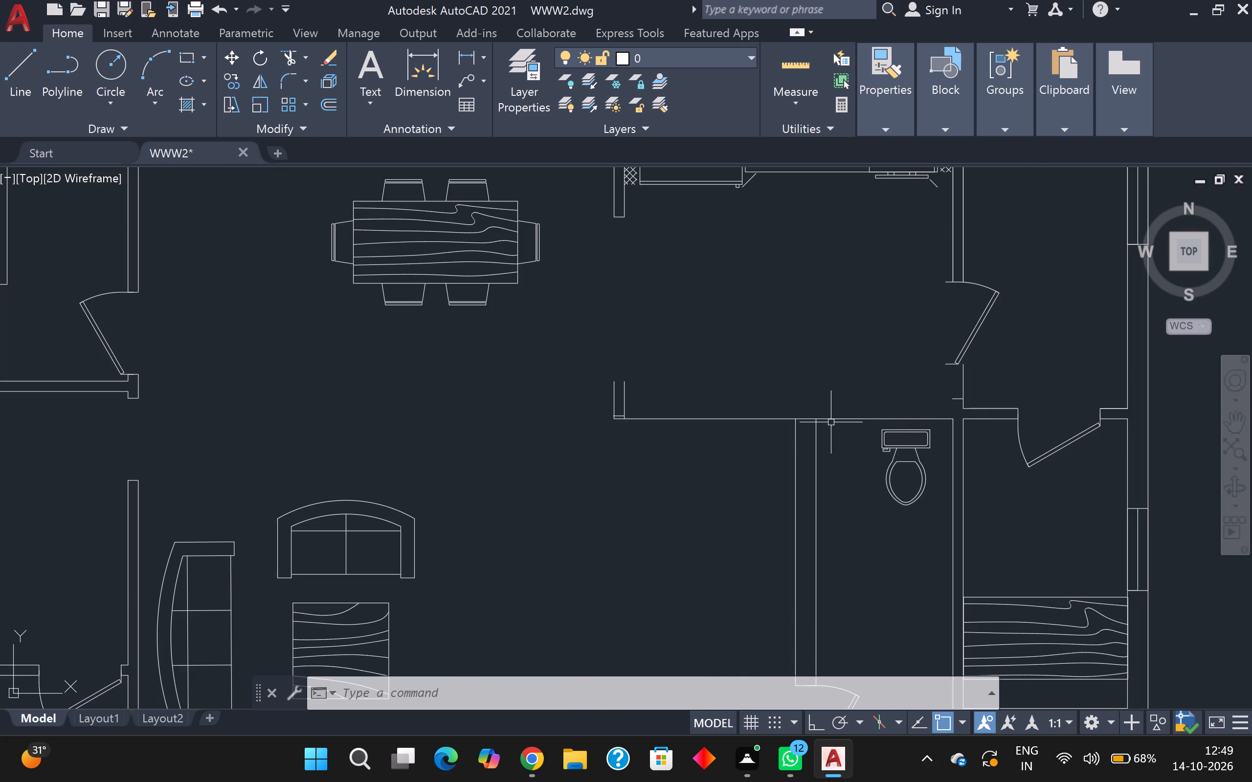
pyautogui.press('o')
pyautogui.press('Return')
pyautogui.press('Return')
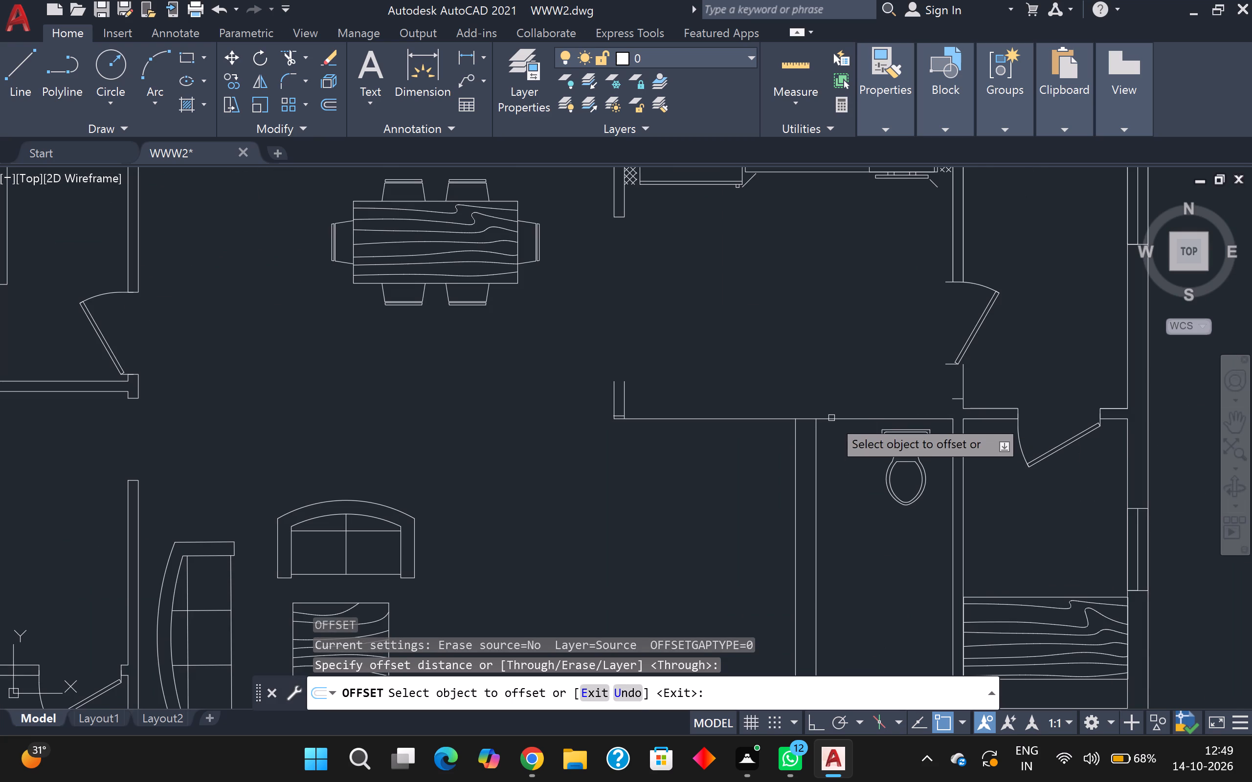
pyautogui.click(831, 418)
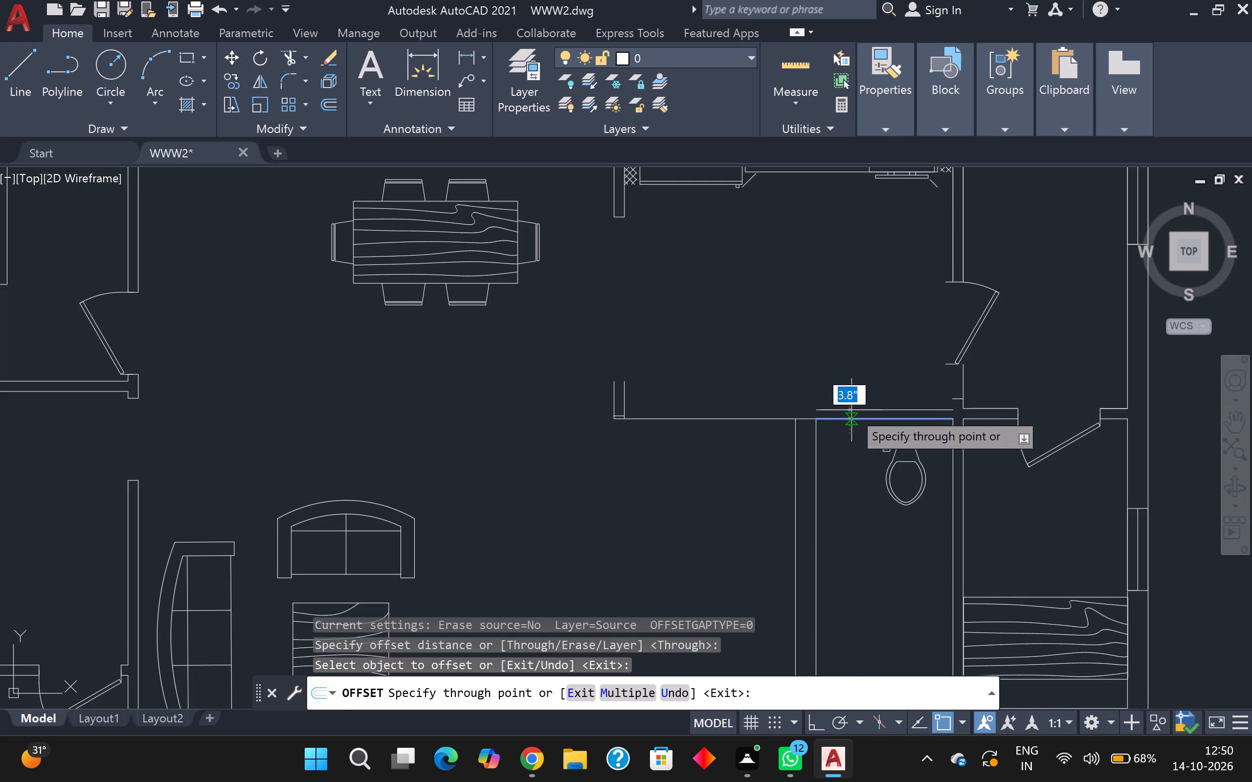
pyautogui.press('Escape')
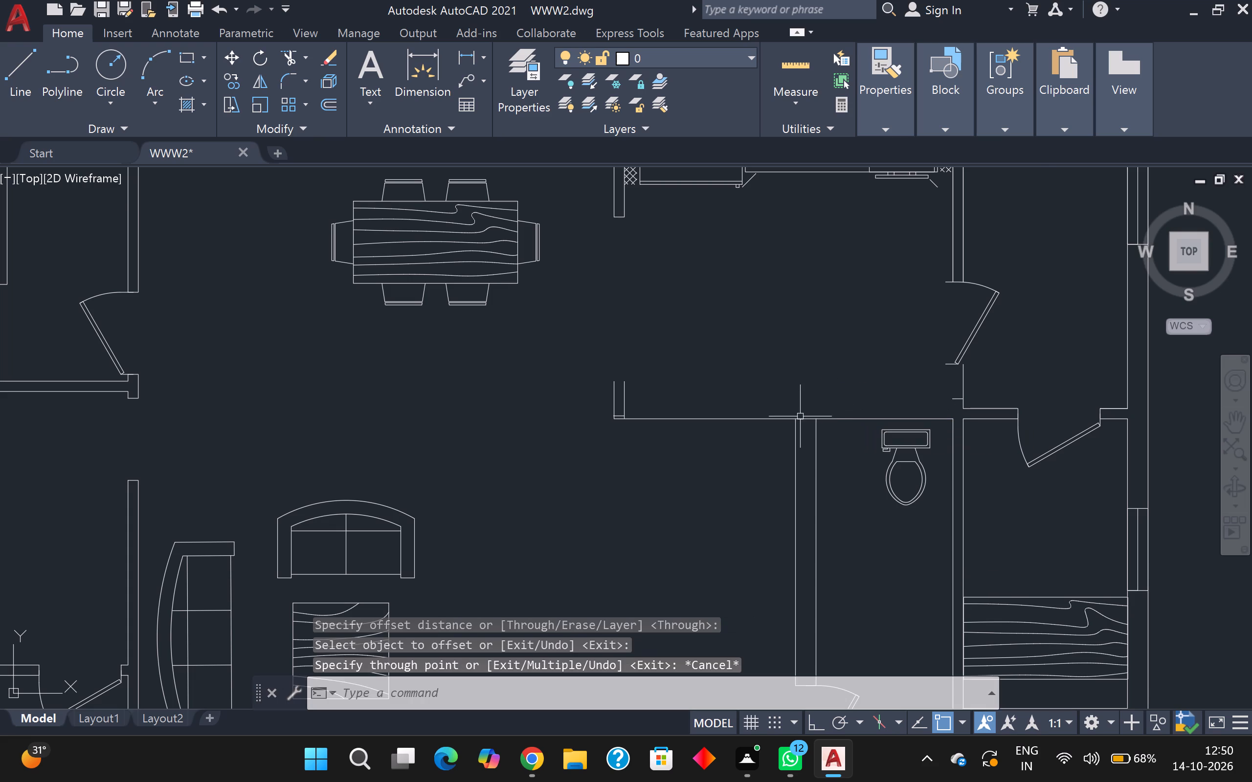
# Offset the kitchen's south wall line, between its west end and the bathroom's west wall, 4.5" to the north.
pyautogui.scroll(1, 805, 418)
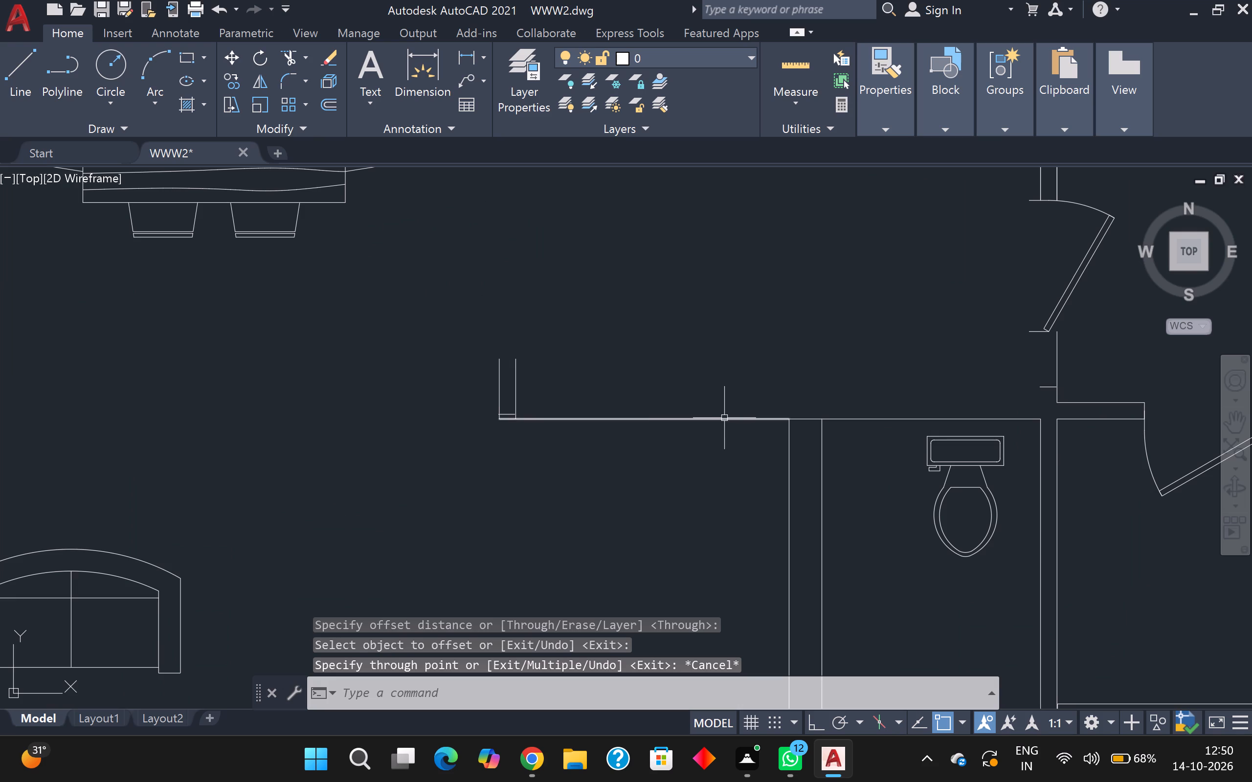
pyautogui.click(725, 418)
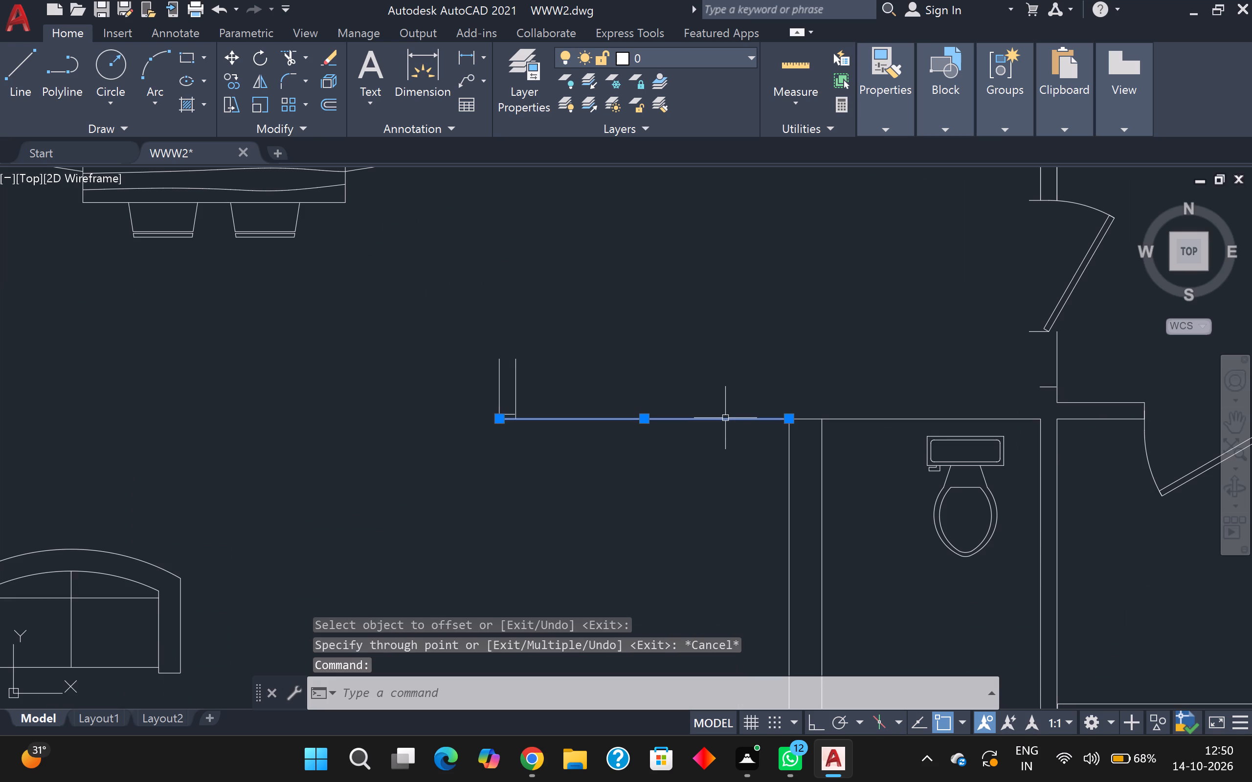
pyautogui.press('o')
pyautogui.press('Return')
pyautogui.press('Return')
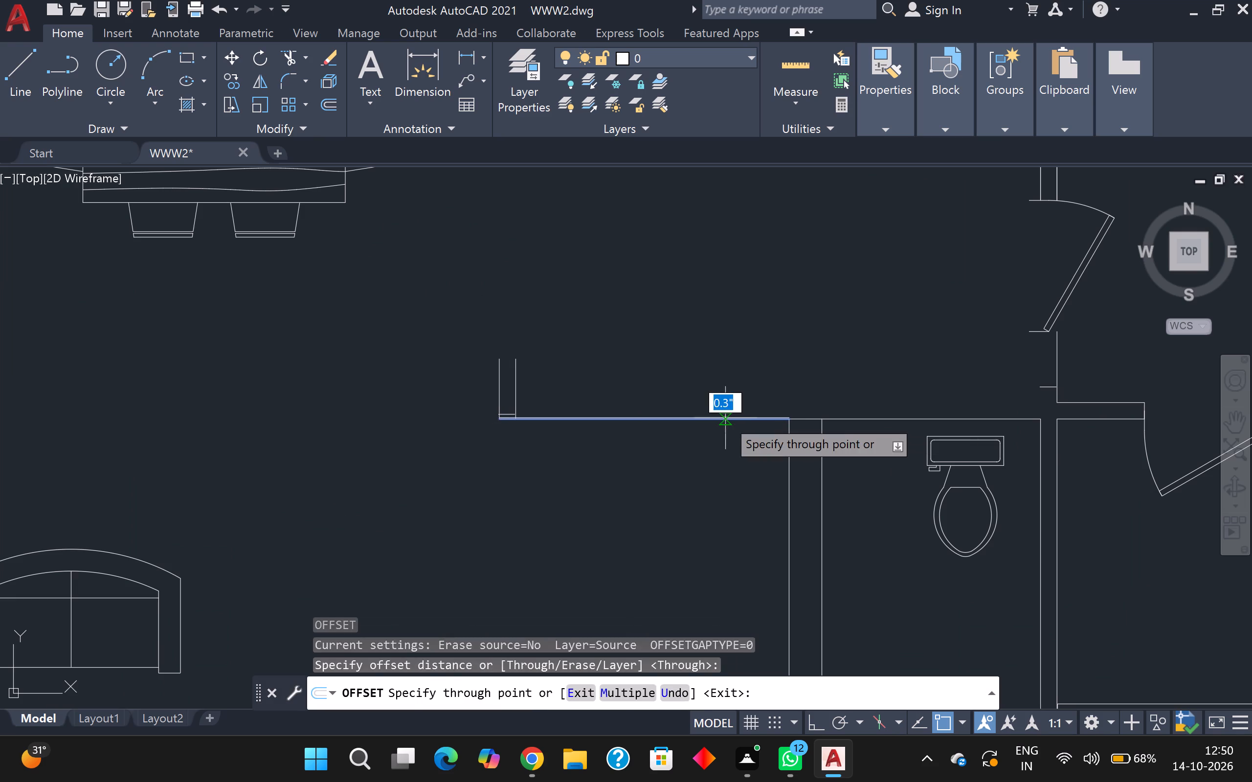
pyautogui.click(725, 418)
pyautogui.click(727, 416)
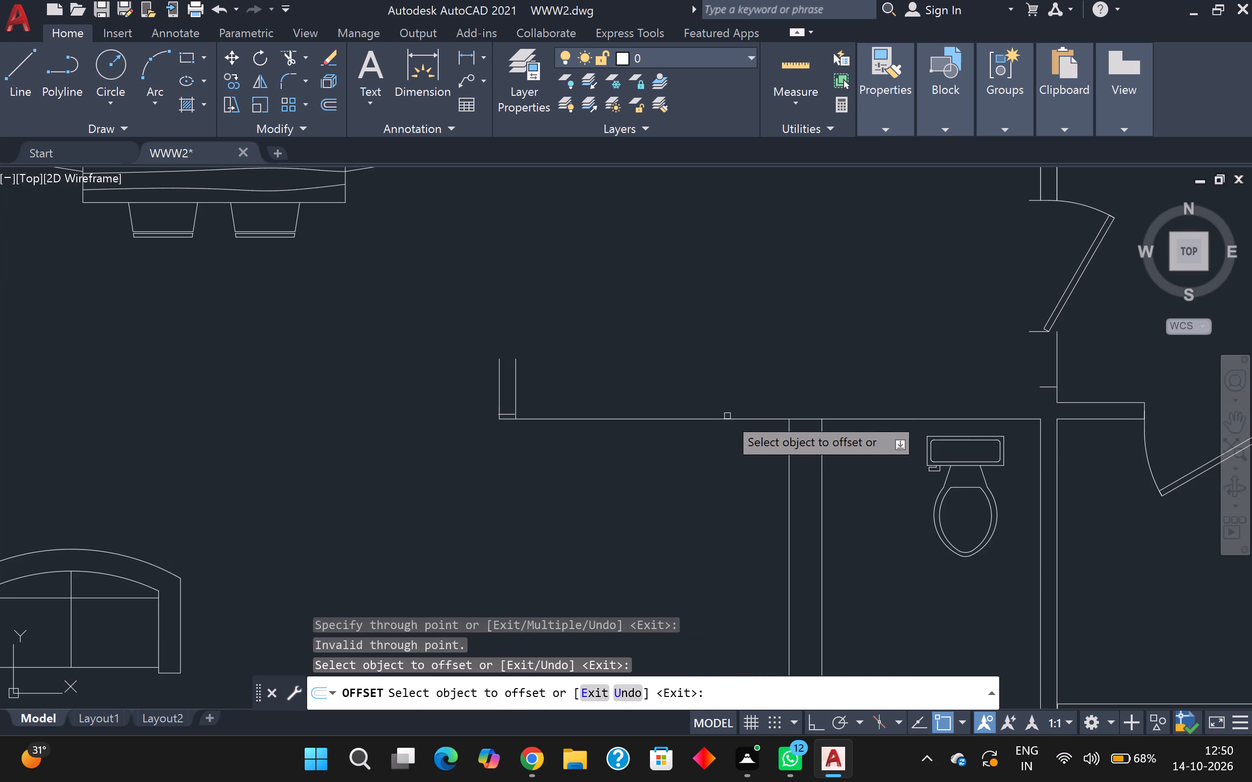
pyautogui.click(727, 417)
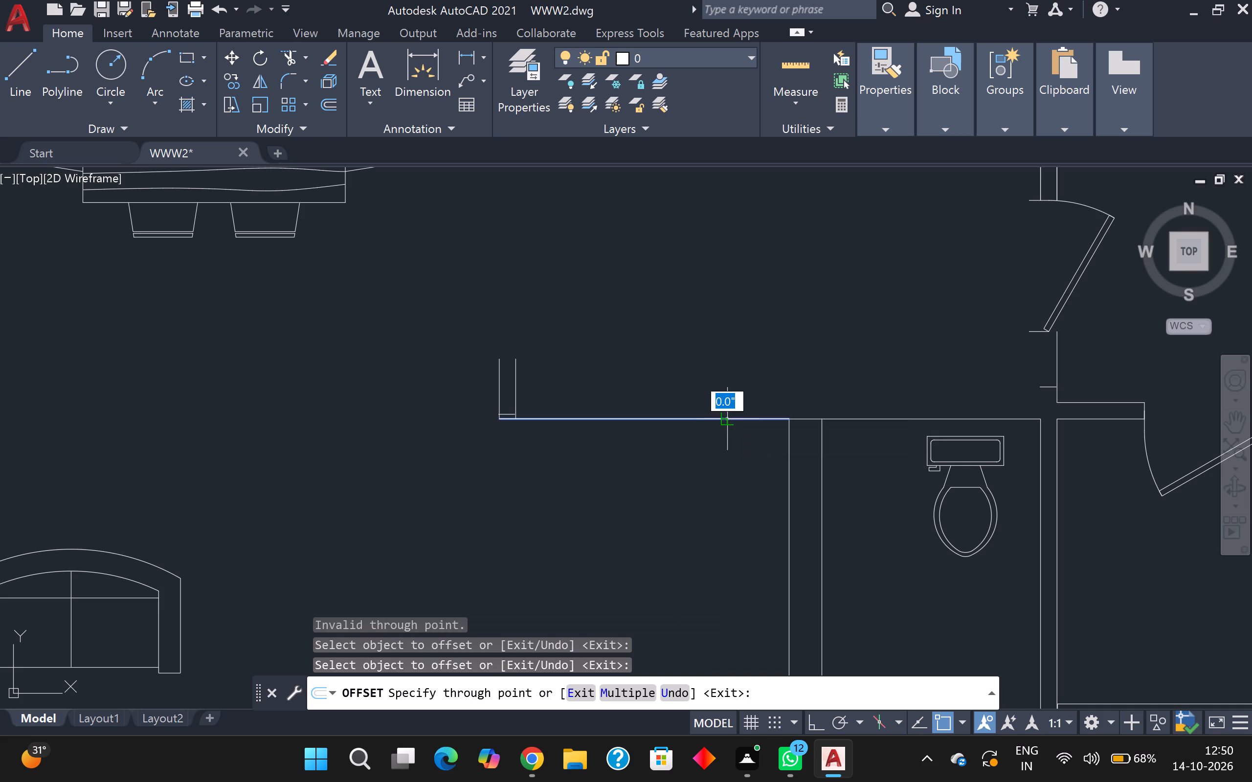
pyautogui.write('4.5')
pyautogui.press('Return')
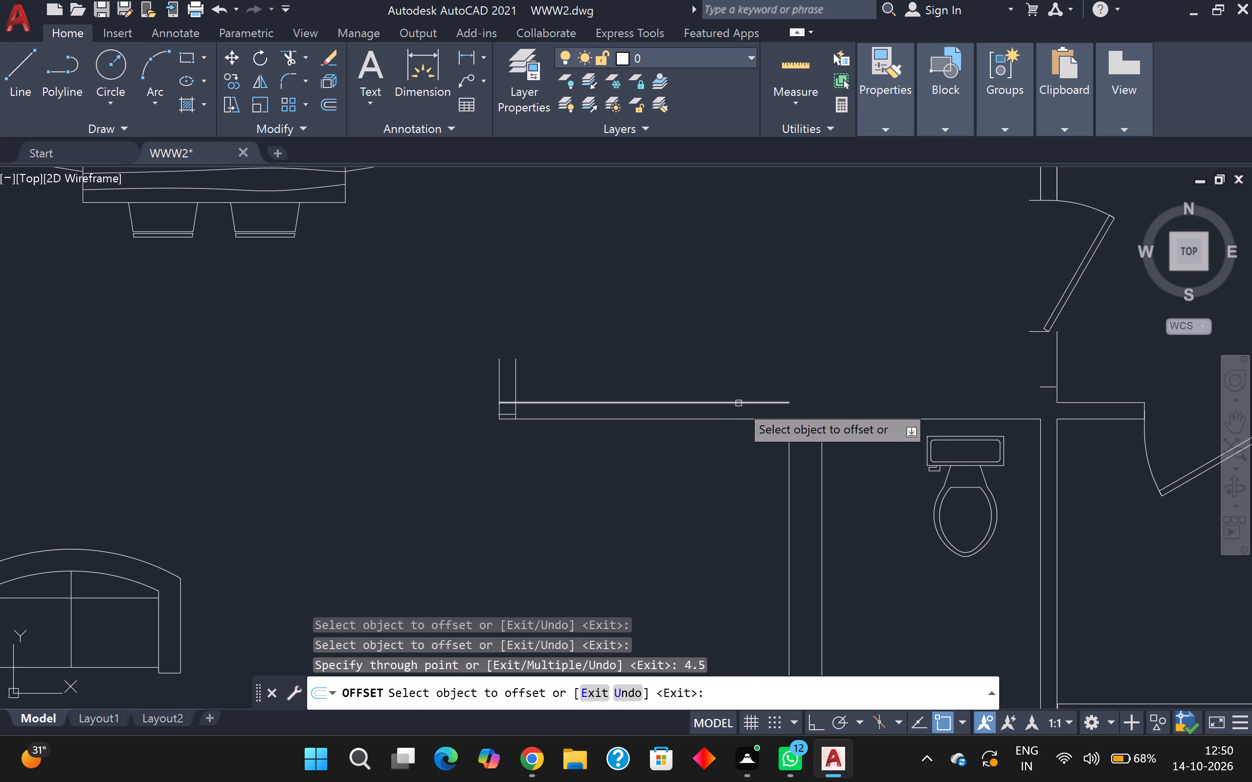
pyautogui.press('Escape')
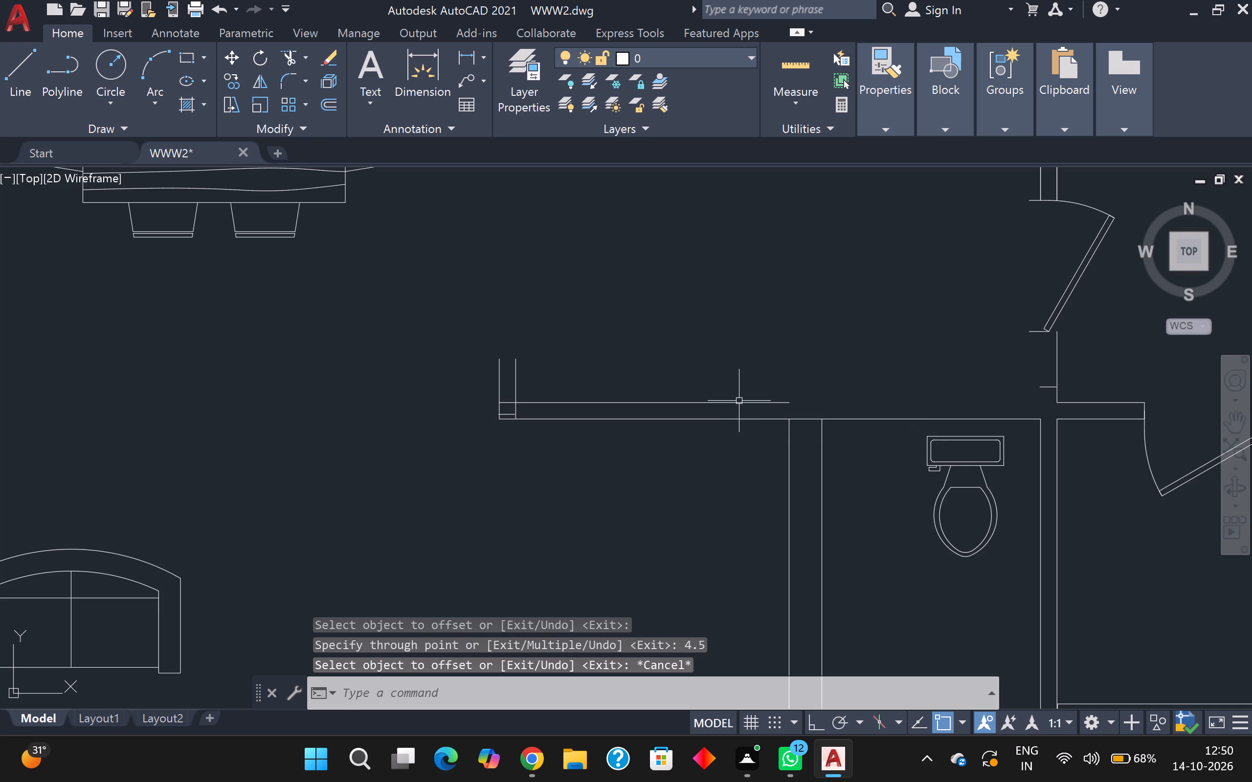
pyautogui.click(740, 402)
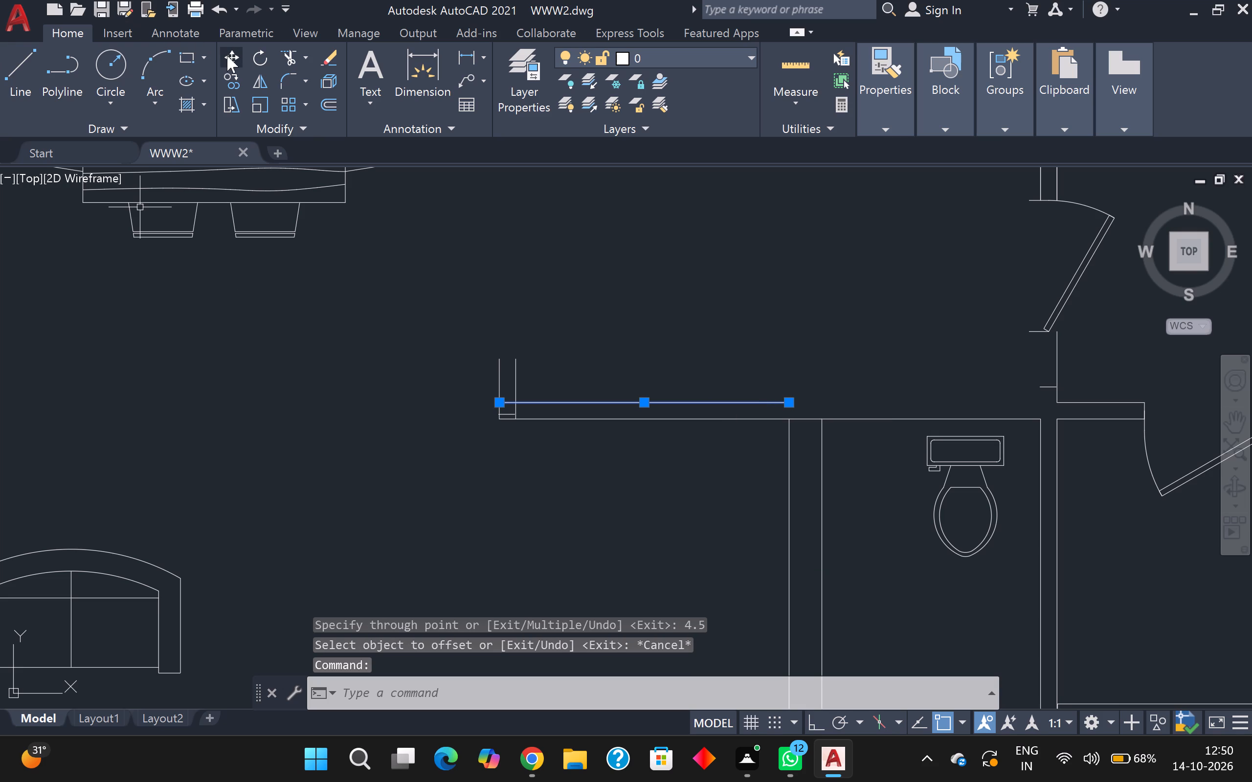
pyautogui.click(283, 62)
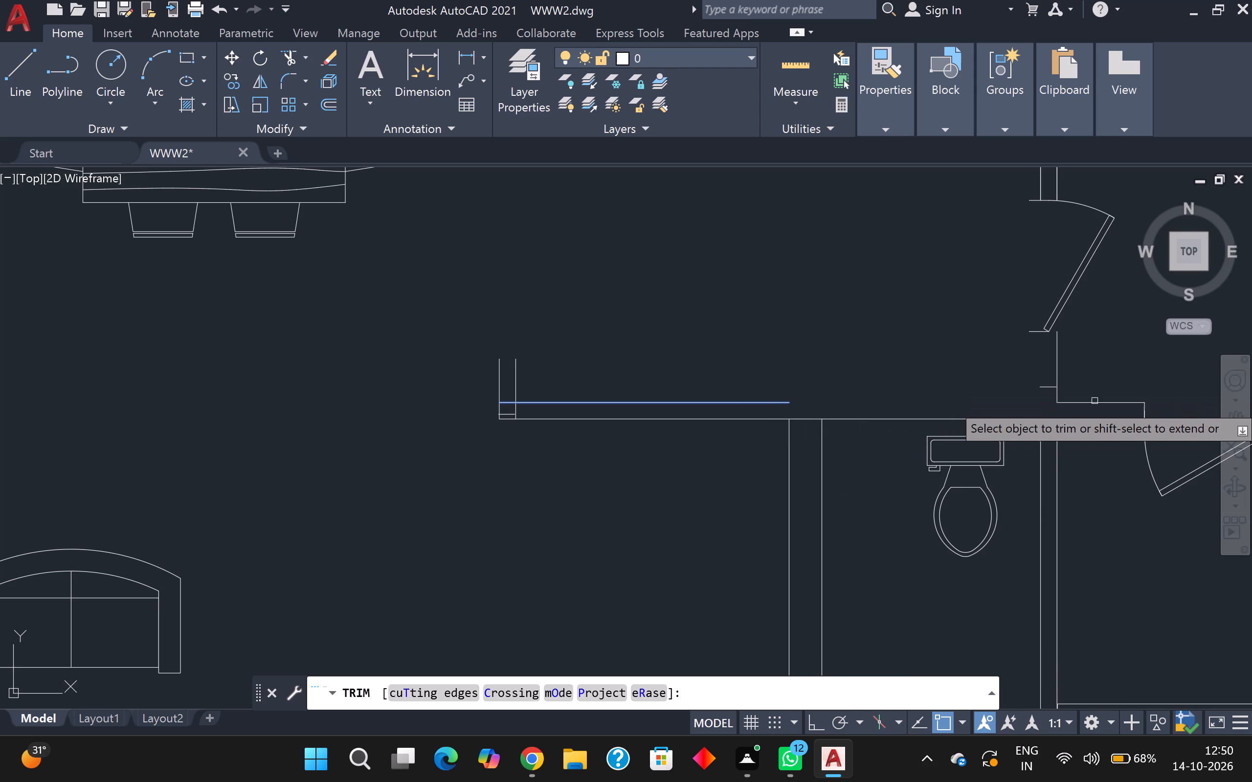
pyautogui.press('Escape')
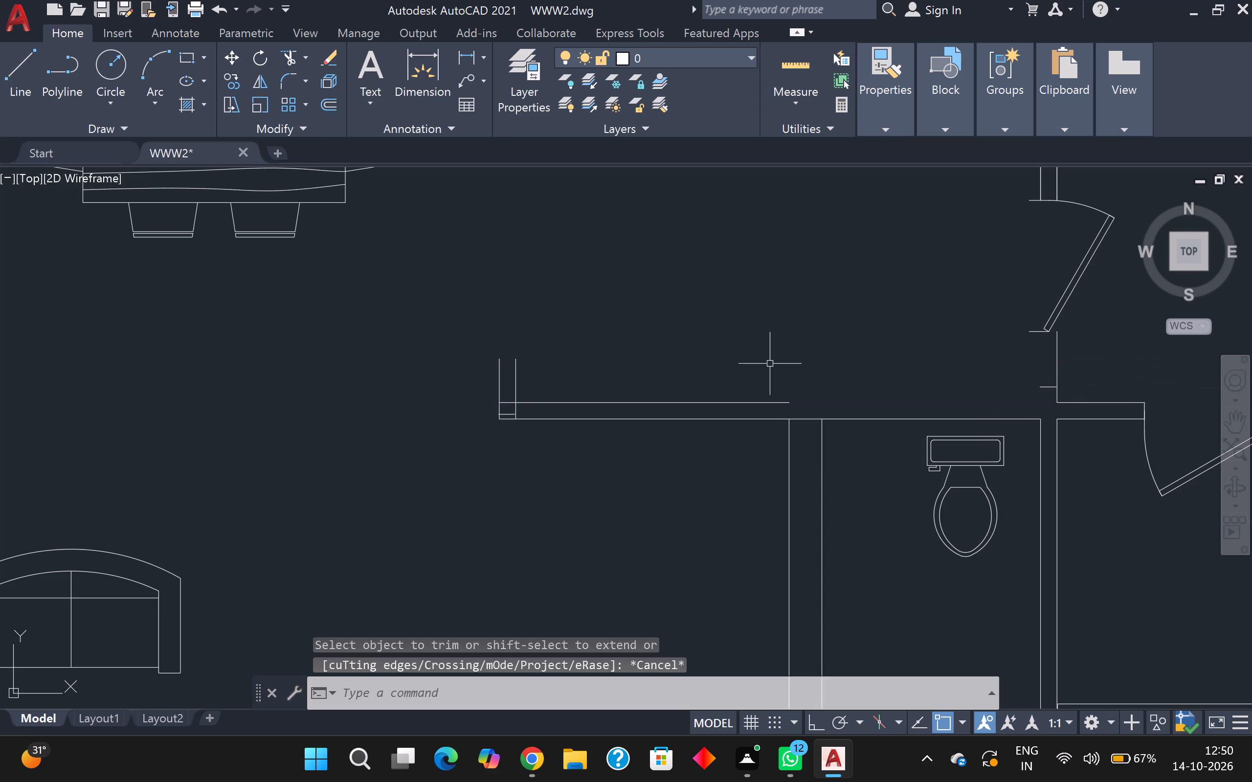
# Extend the new offset wall line east until it meets the wall on the kitchen's east side.
pyautogui.scroll(2, 792, 403)
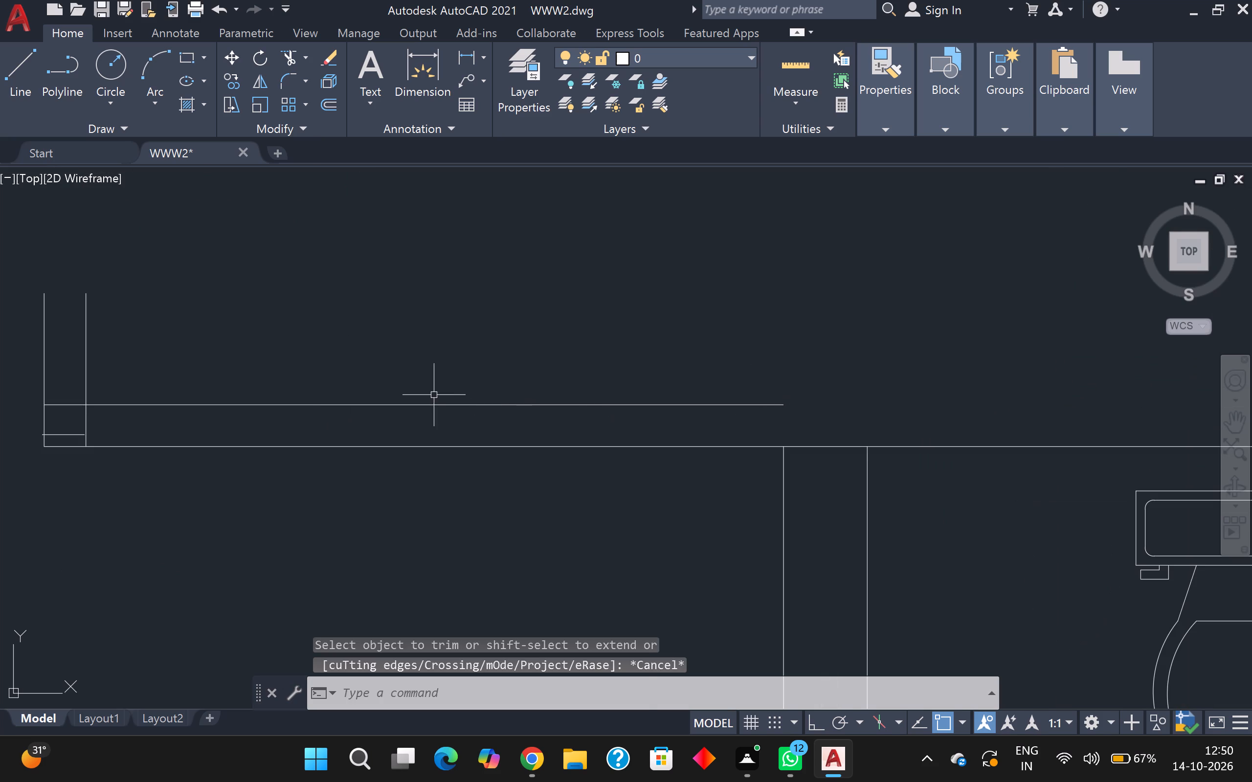
pyautogui.scroll(-1, 426, 391)
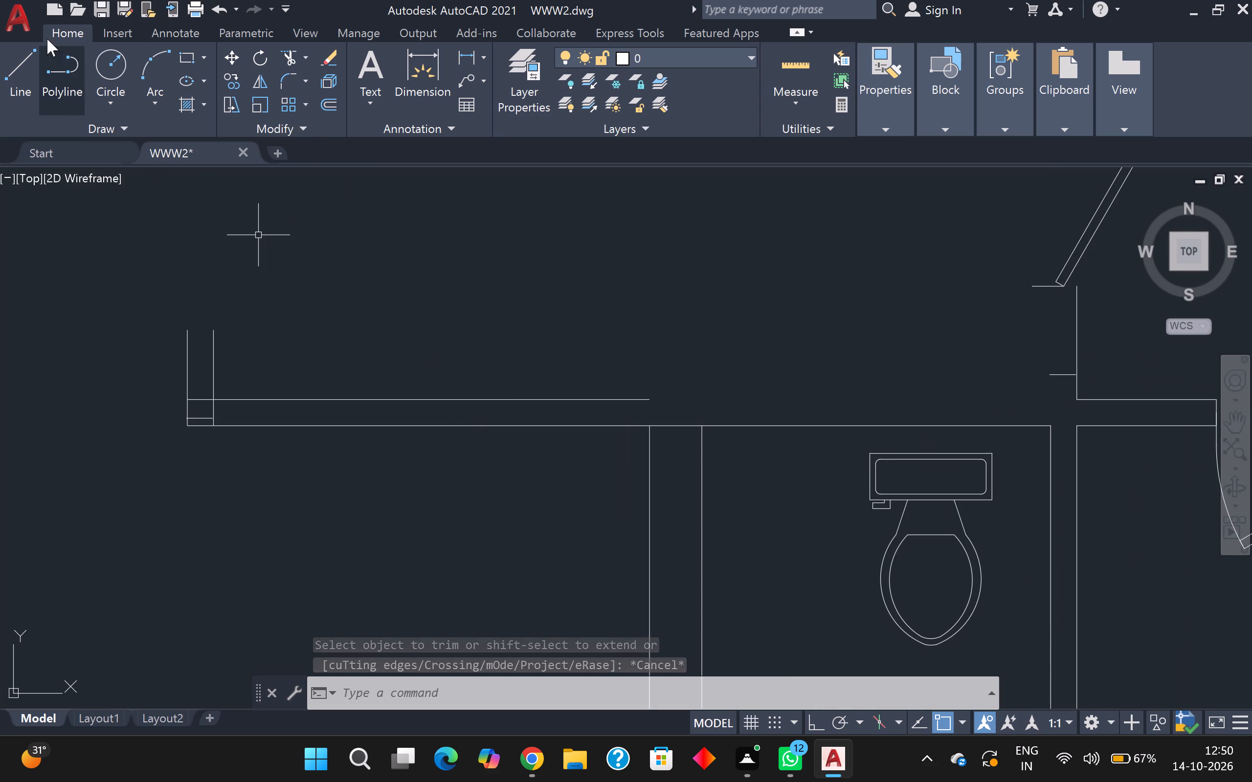
pyautogui.click(306, 63)
pyautogui.click(319, 123)
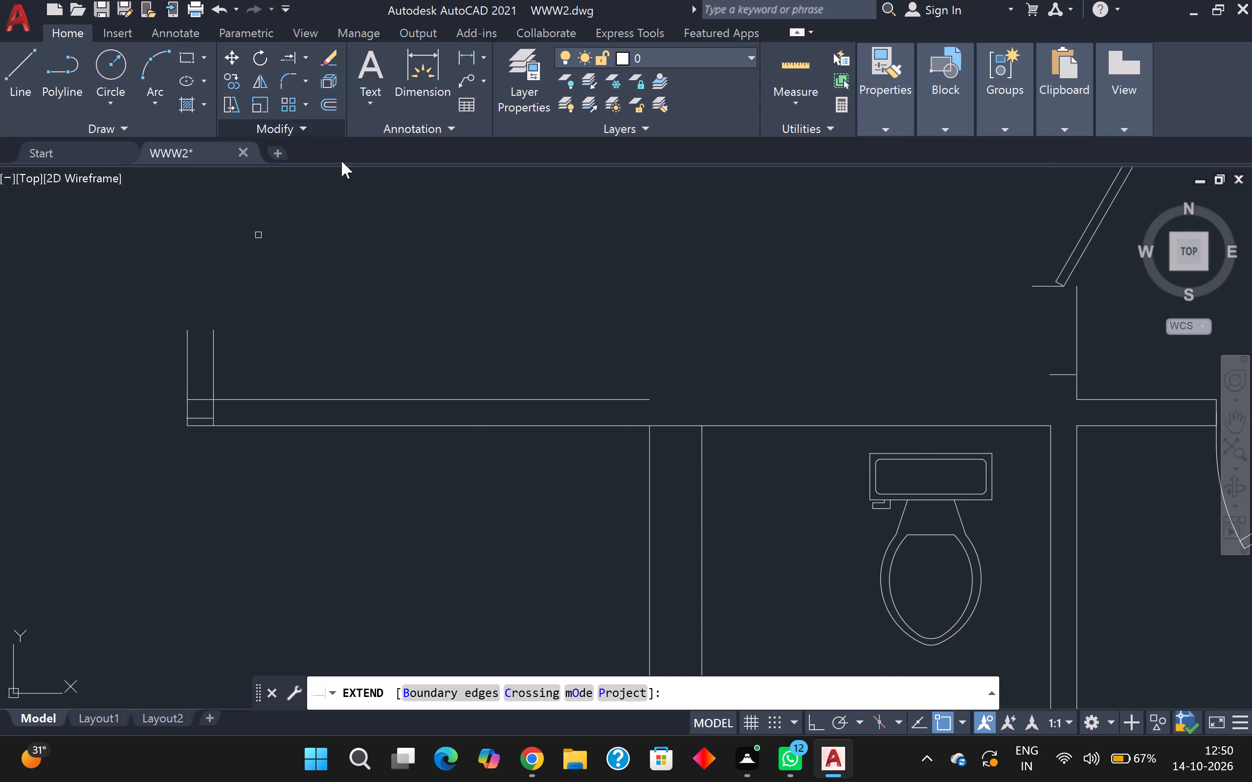
pyautogui.click(486, 400)
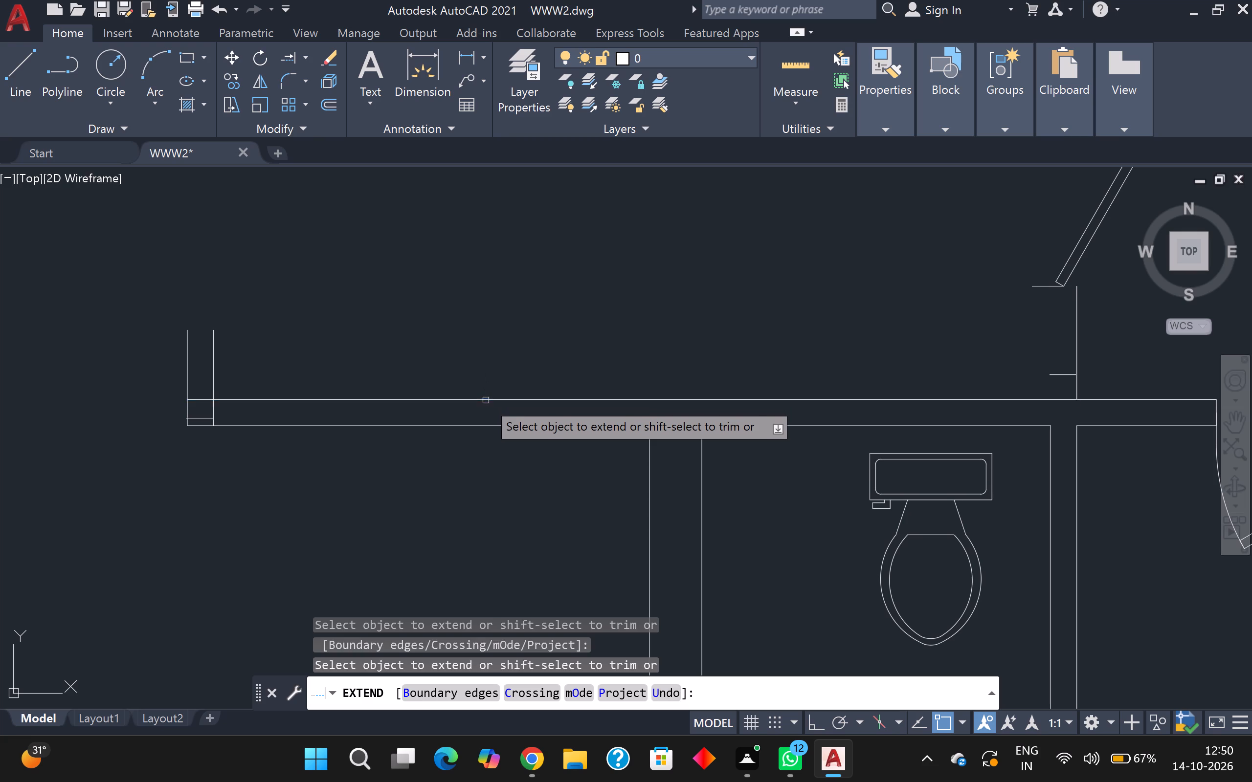
pyautogui.press('Escape')
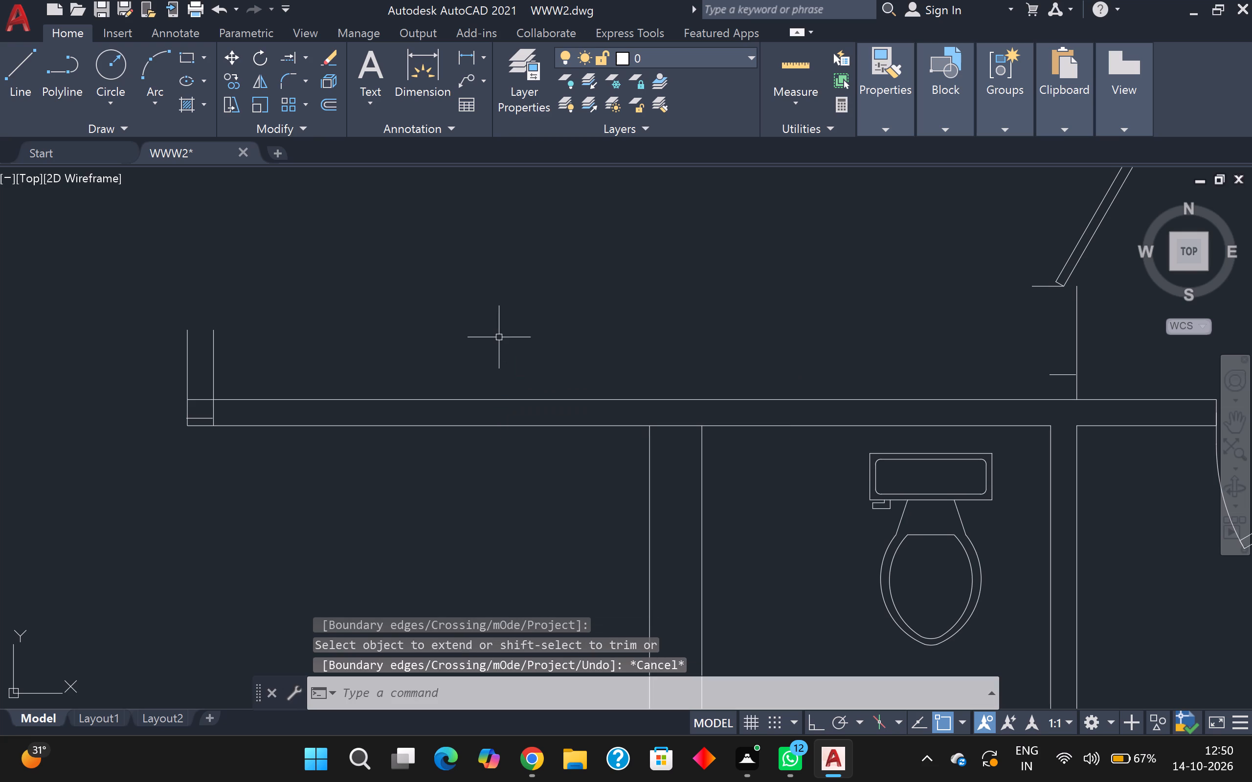
# Trim the short cross line and the two overlapping wall-line stubs inside the kitchen's southwest wall corner.
pyautogui.scroll(-1, 544, 353)
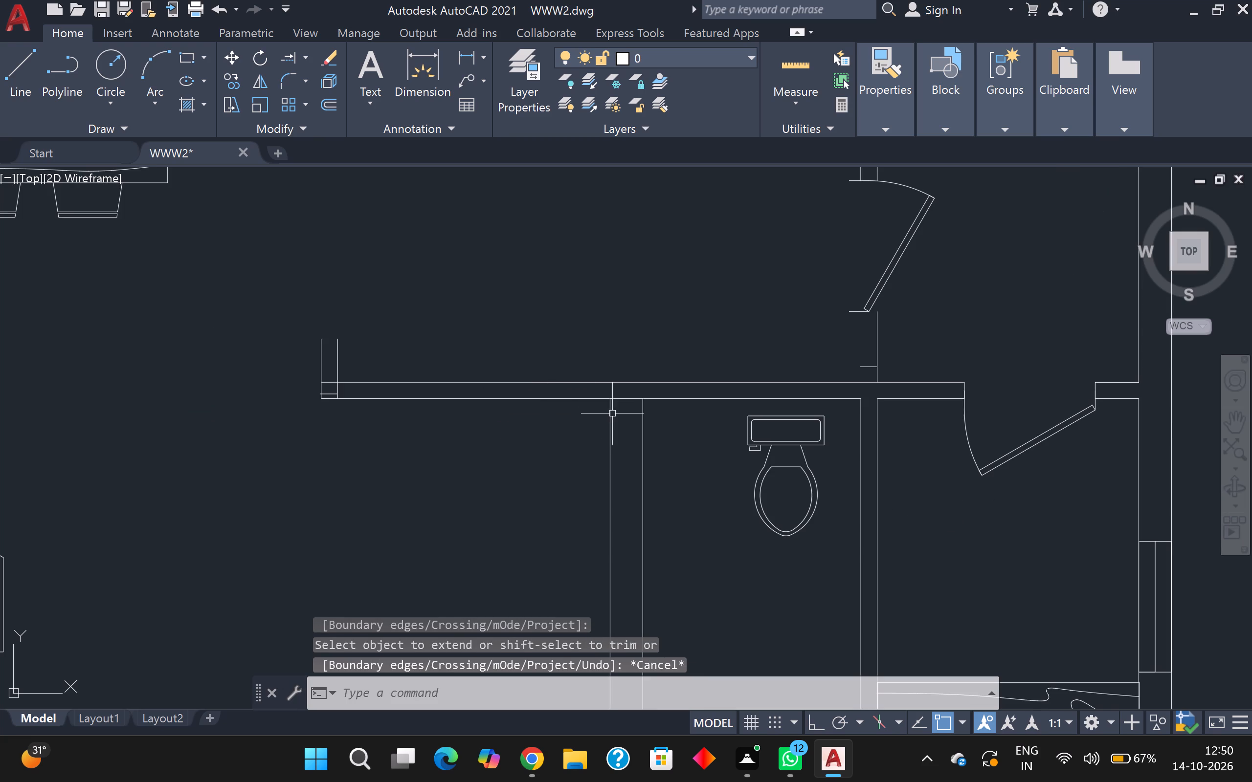
pyautogui.scroll(1, 614, 418)
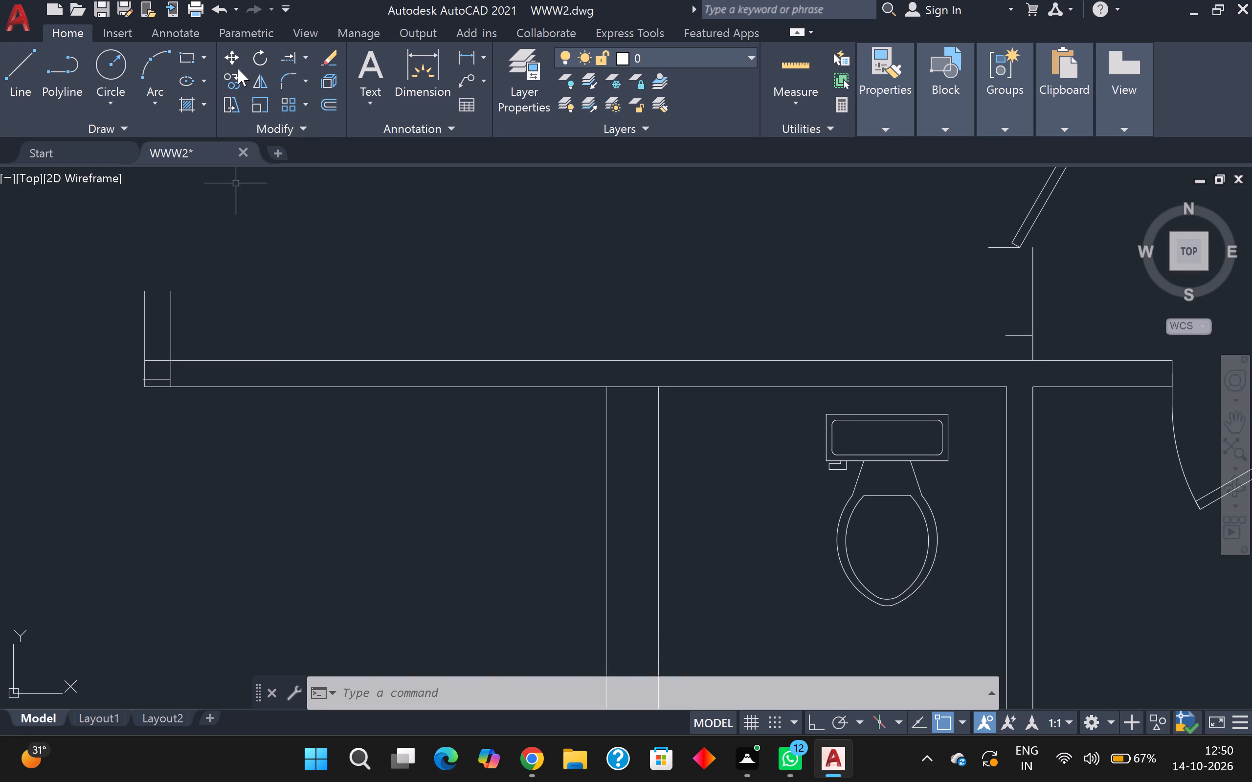
pyautogui.click(299, 55)
pyautogui.click(304, 58)
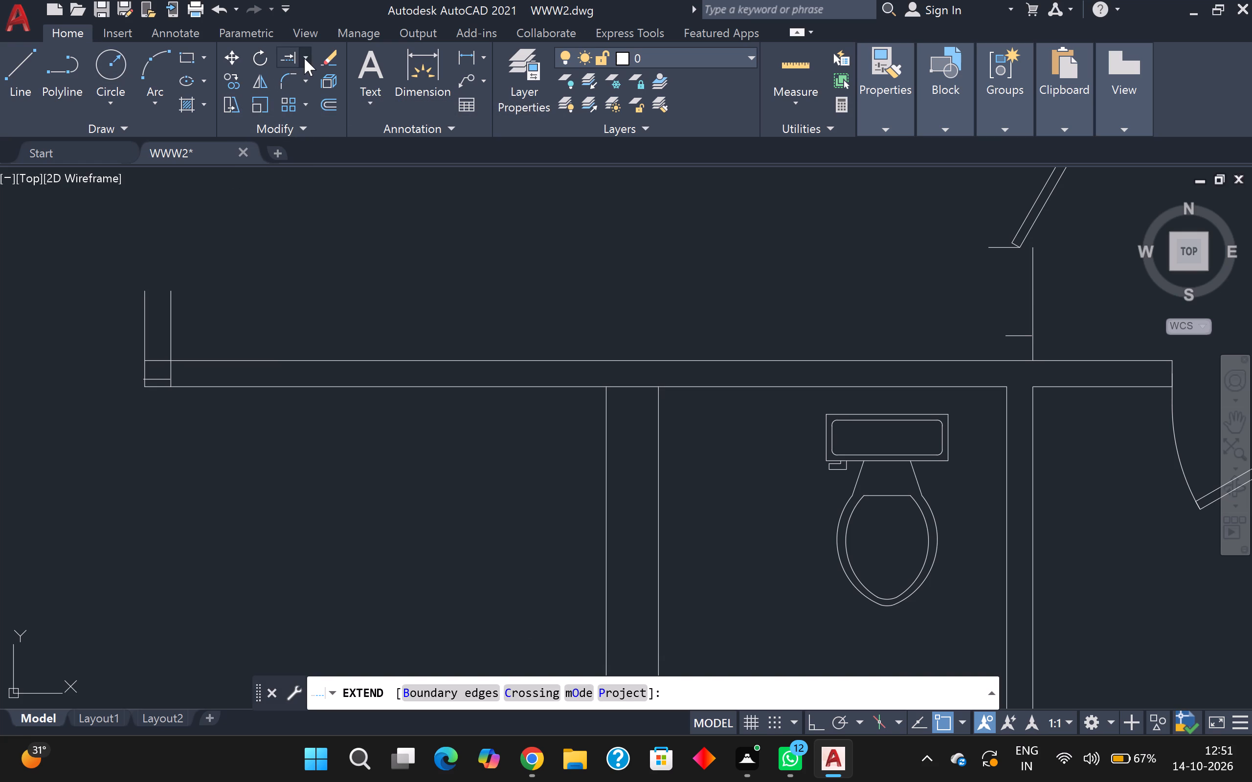
pyautogui.click(293, 87)
pyautogui.scroll(1, 203, 285)
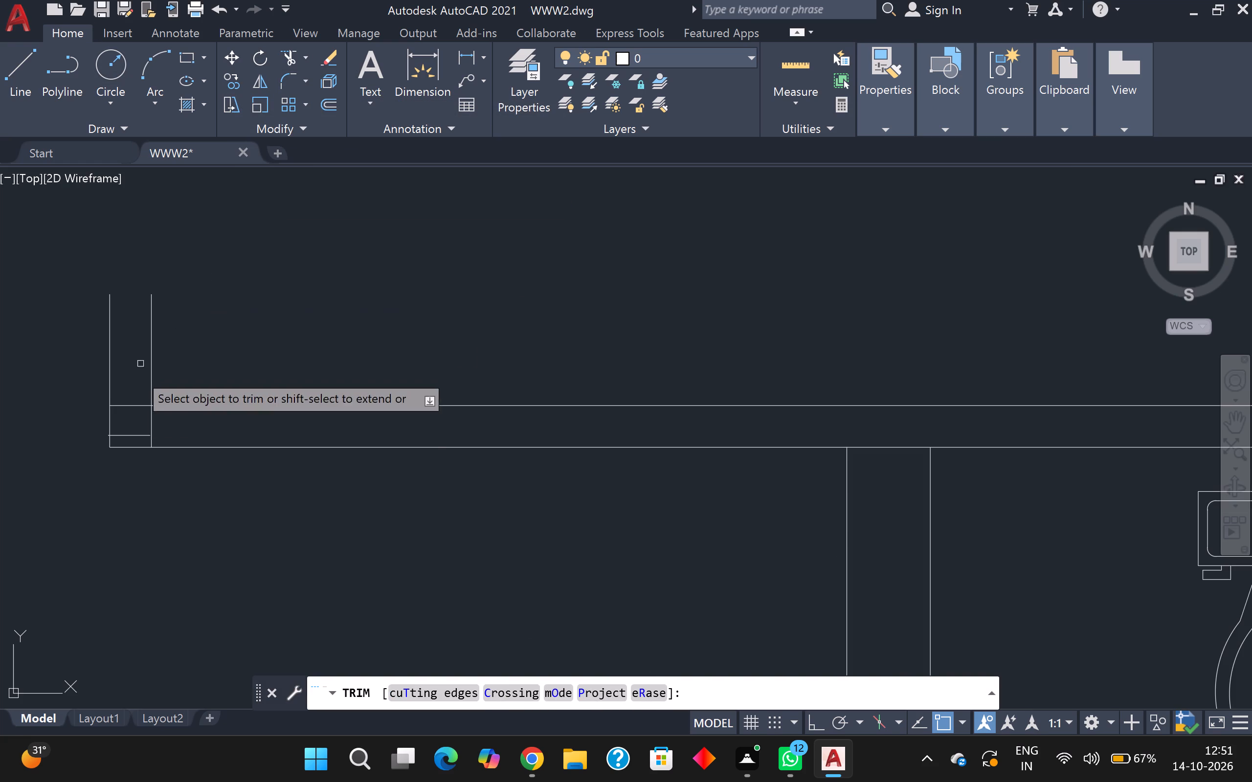
pyautogui.click(130, 438)
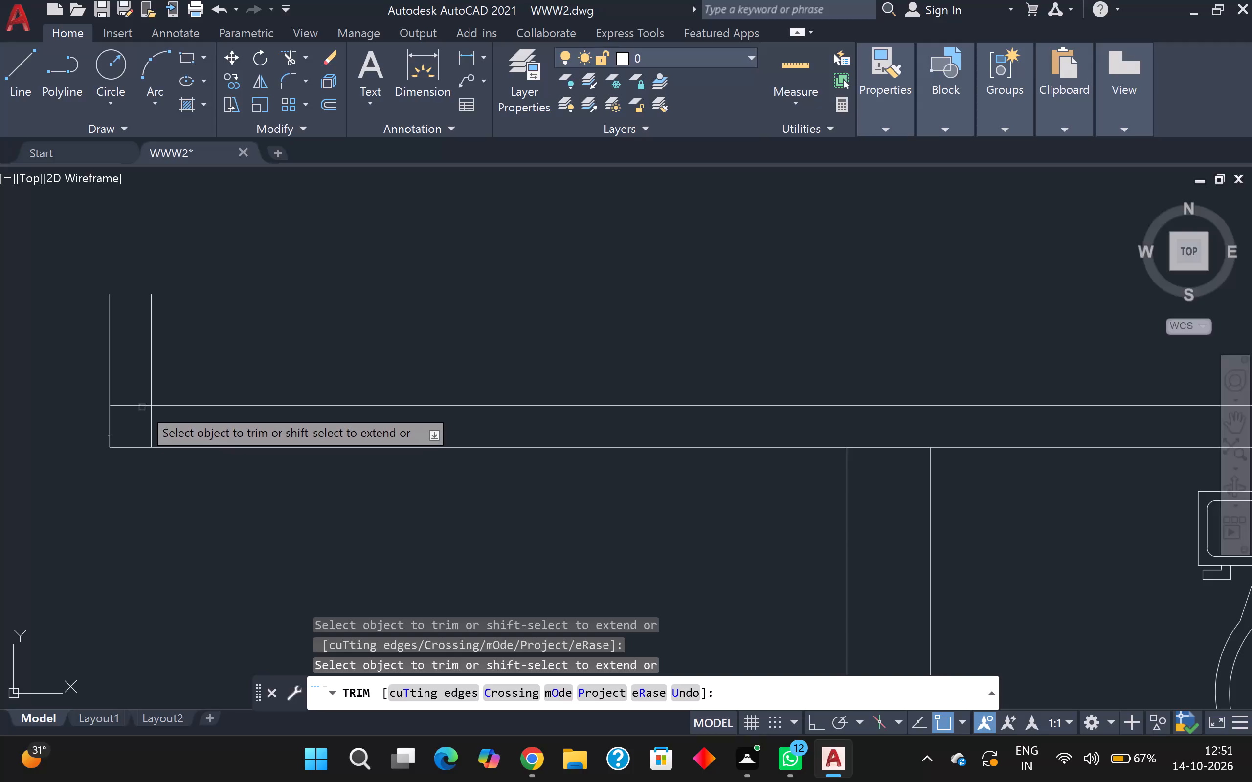
pyautogui.scroll(-1, 145, 397)
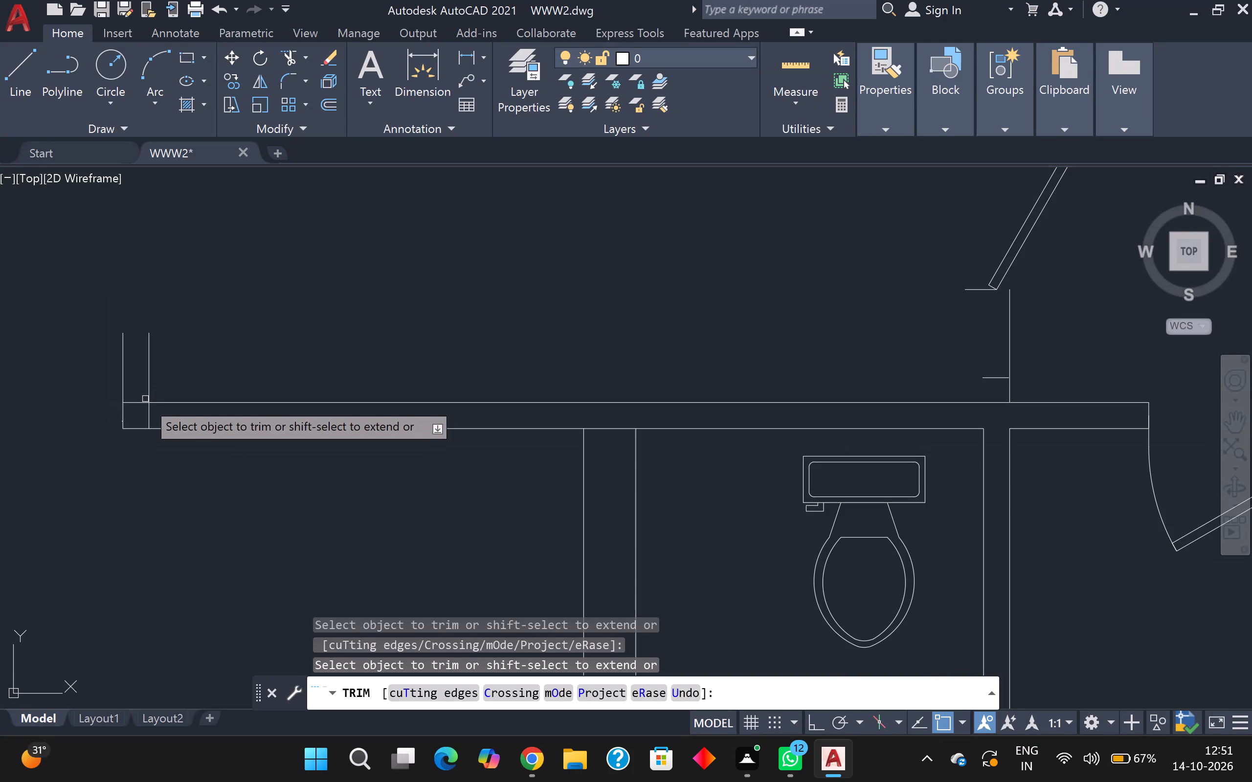
pyautogui.click(142, 403)
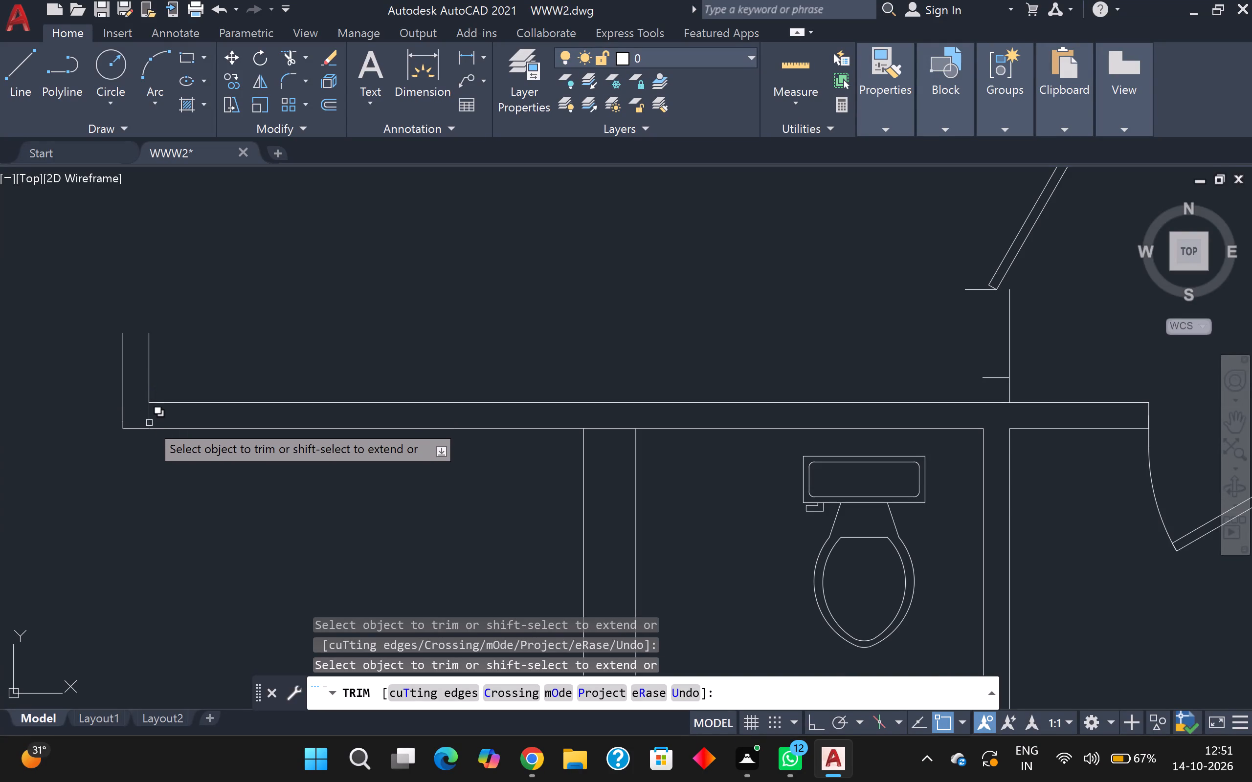
pyautogui.click(149, 423)
# Trim the kitchen's south wall line between the two faces of the bathroom's west wall to open the junction.
pyautogui.scroll(-1, 215, 411)
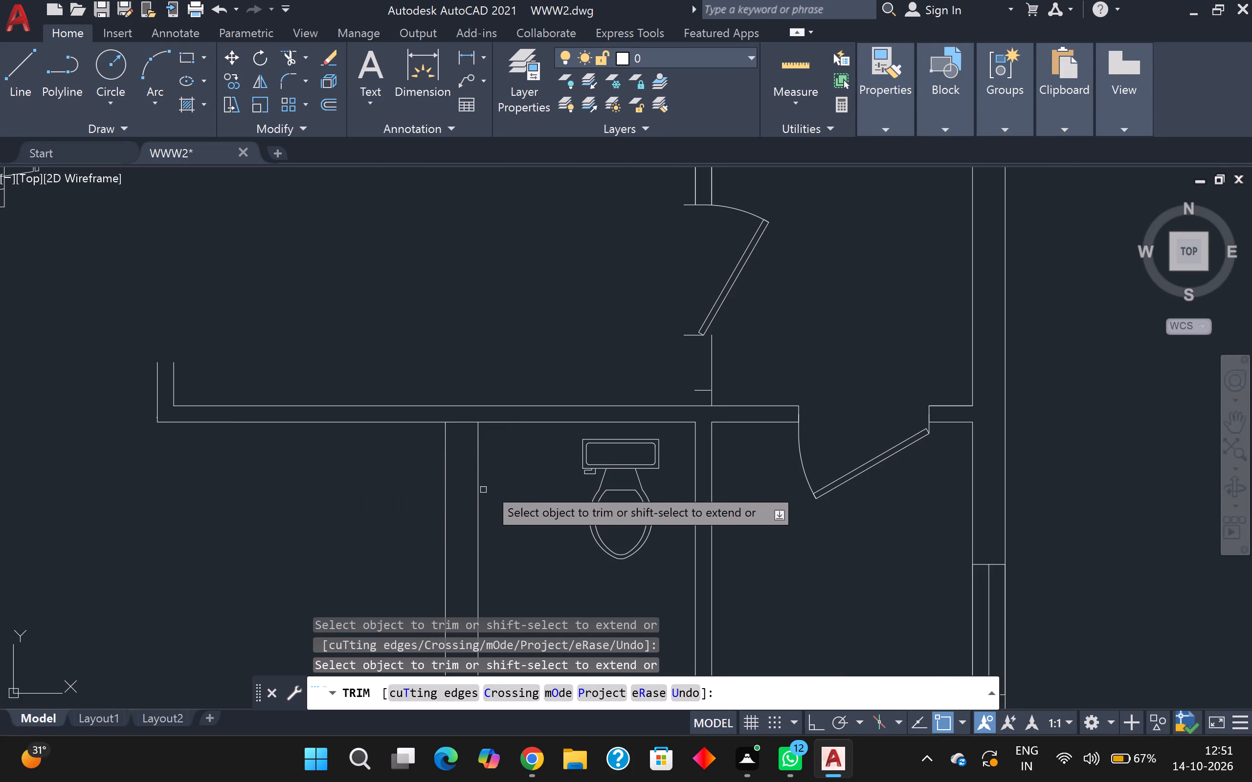
pyautogui.click(458, 432)
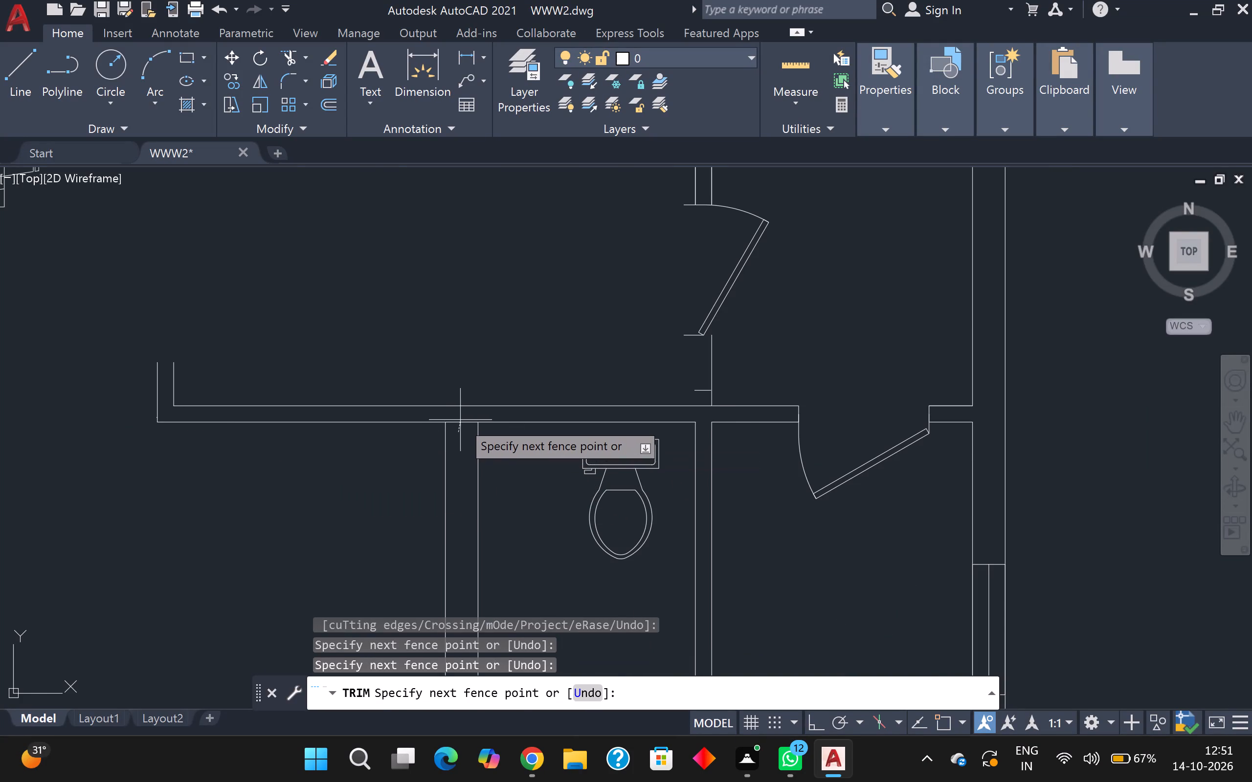
pyautogui.click(460, 420)
pyautogui.scroll(-1, 460, 420)
pyautogui.scroll(4, 603, 419)
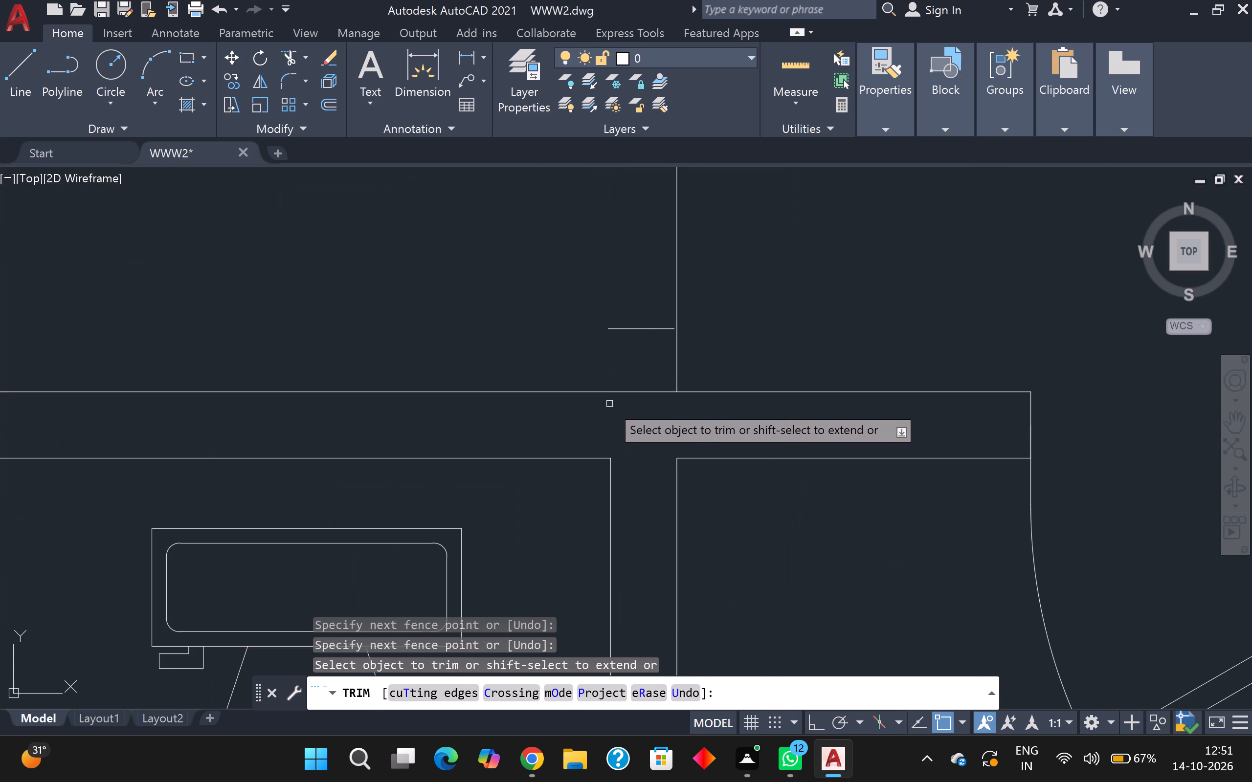
pyautogui.scroll(-2, 628, 325)
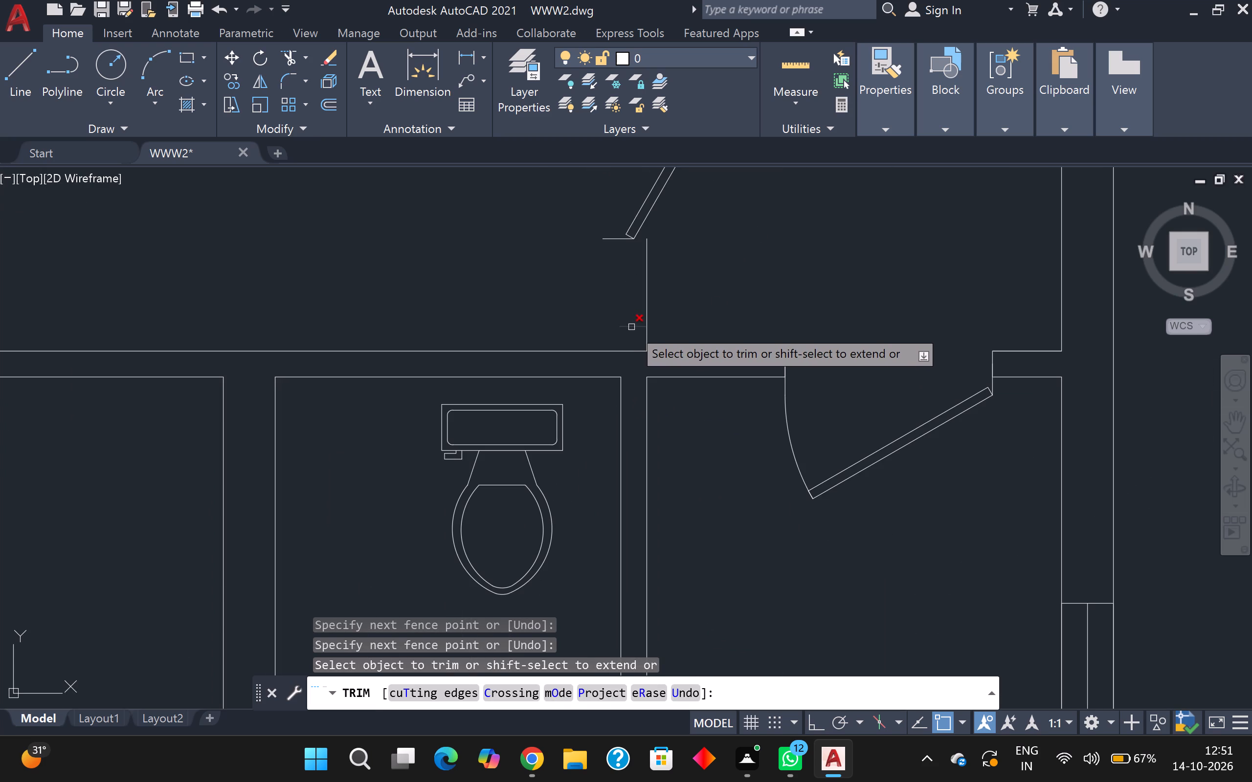
pyautogui.press('Escape')
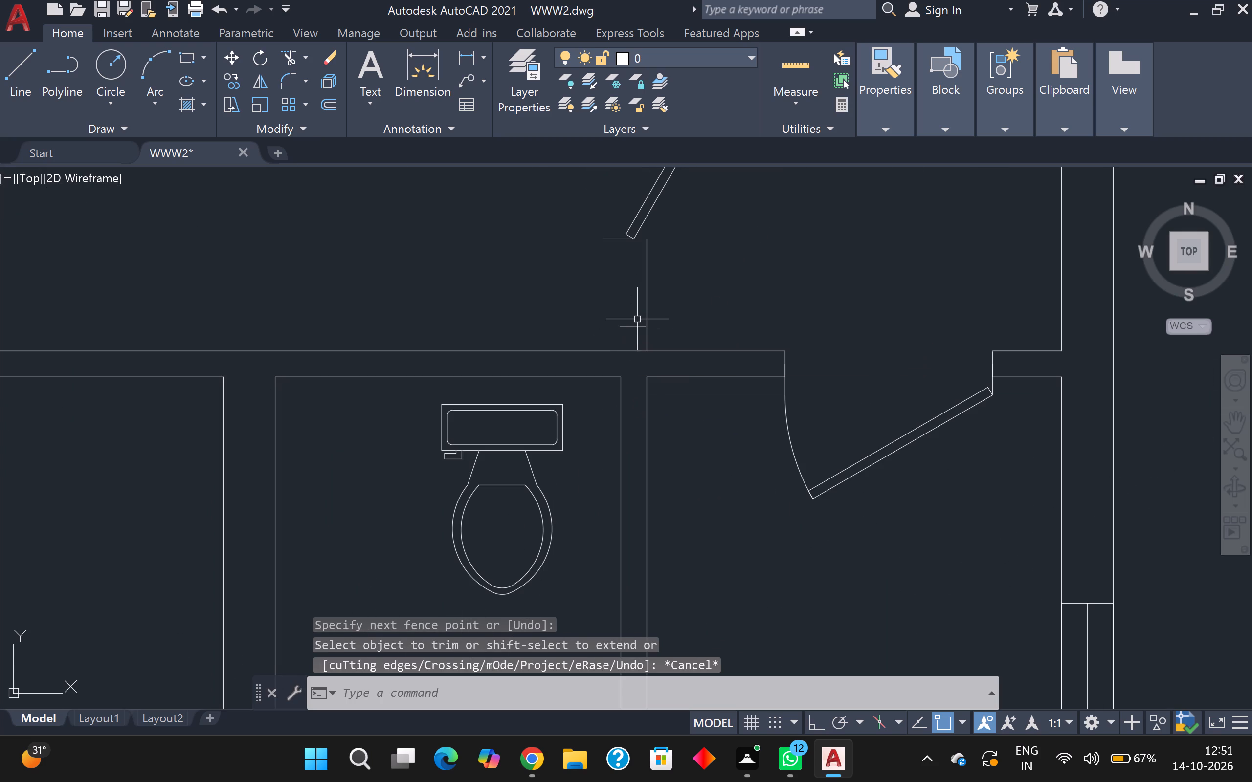
# Offset the short wall line south of the kitchen's east door 4.5" to the west.
pyautogui.press('o')
pyautogui.press('Return')
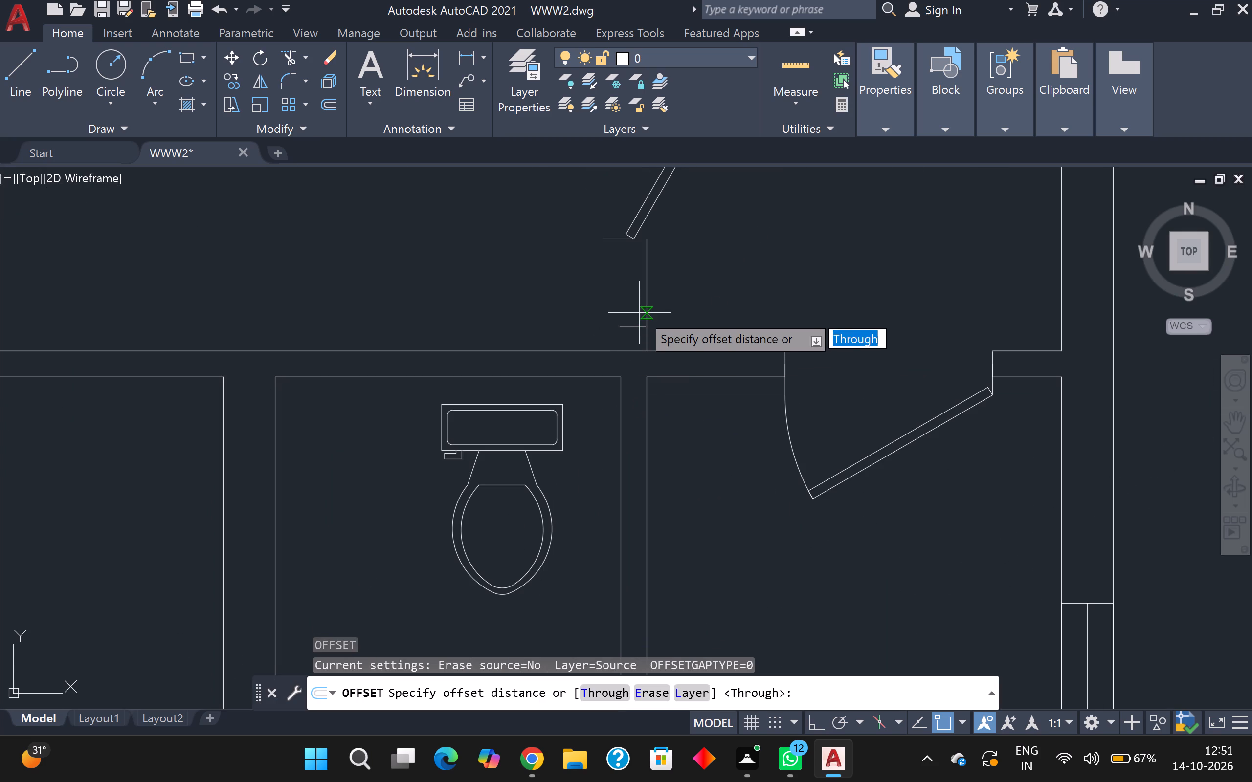
pyautogui.press('Return')
pyautogui.click(647, 307)
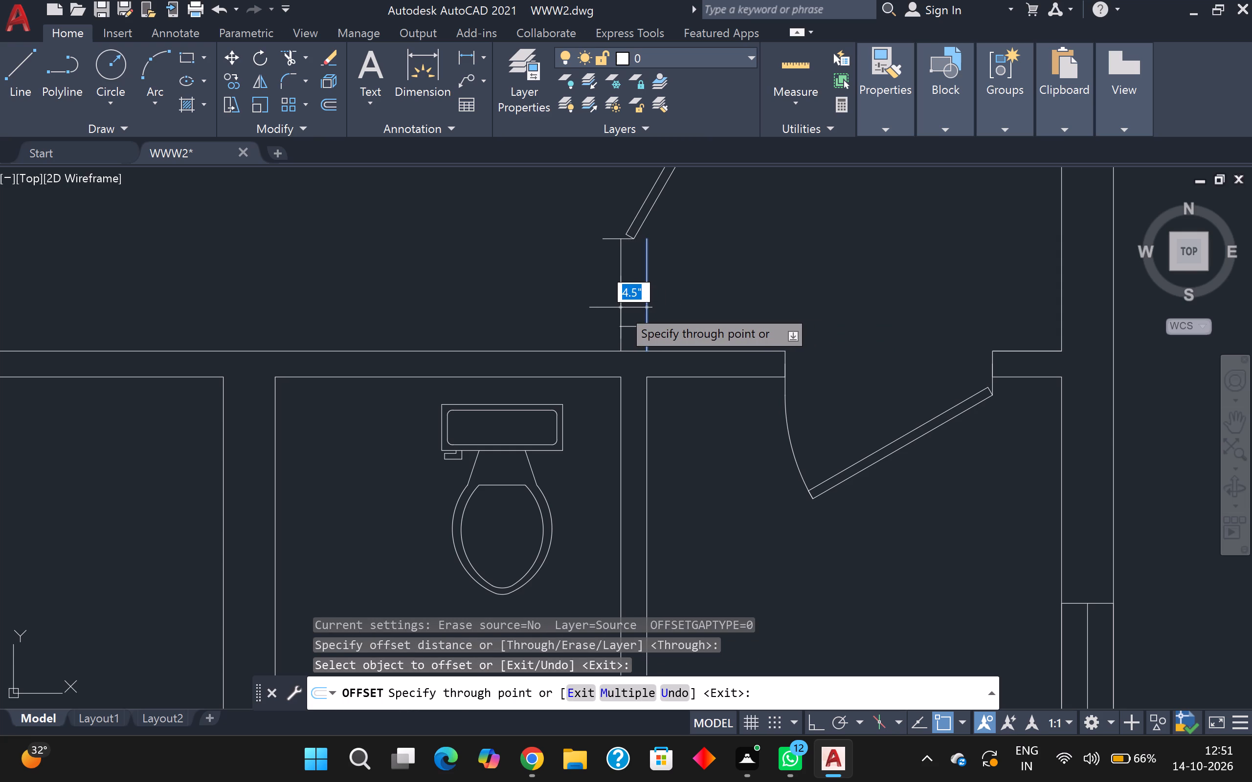
pyautogui.click(621, 307)
pyautogui.moveTo(653, 278); pyautogui.dragTo(658, 358, button='middle')
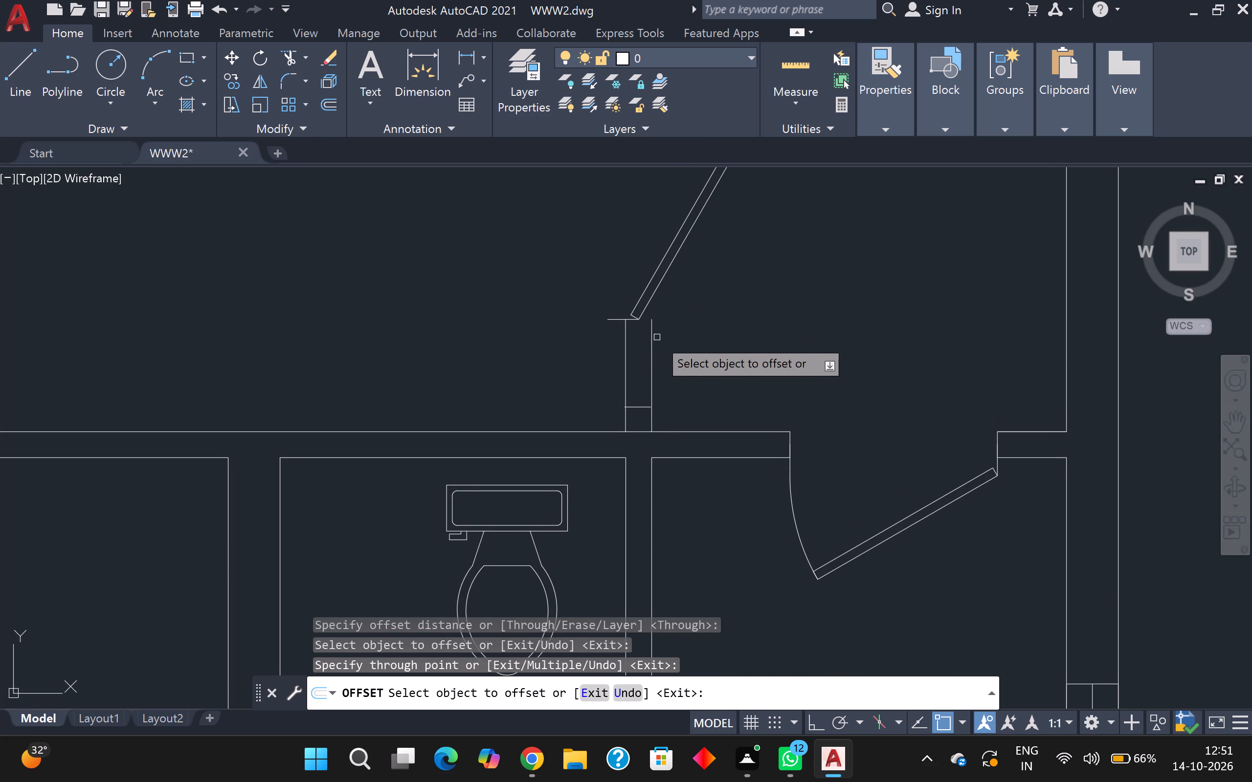
pyautogui.scroll(2, 657, 336)
pyautogui.press('l')
pyautogui.press('Return')
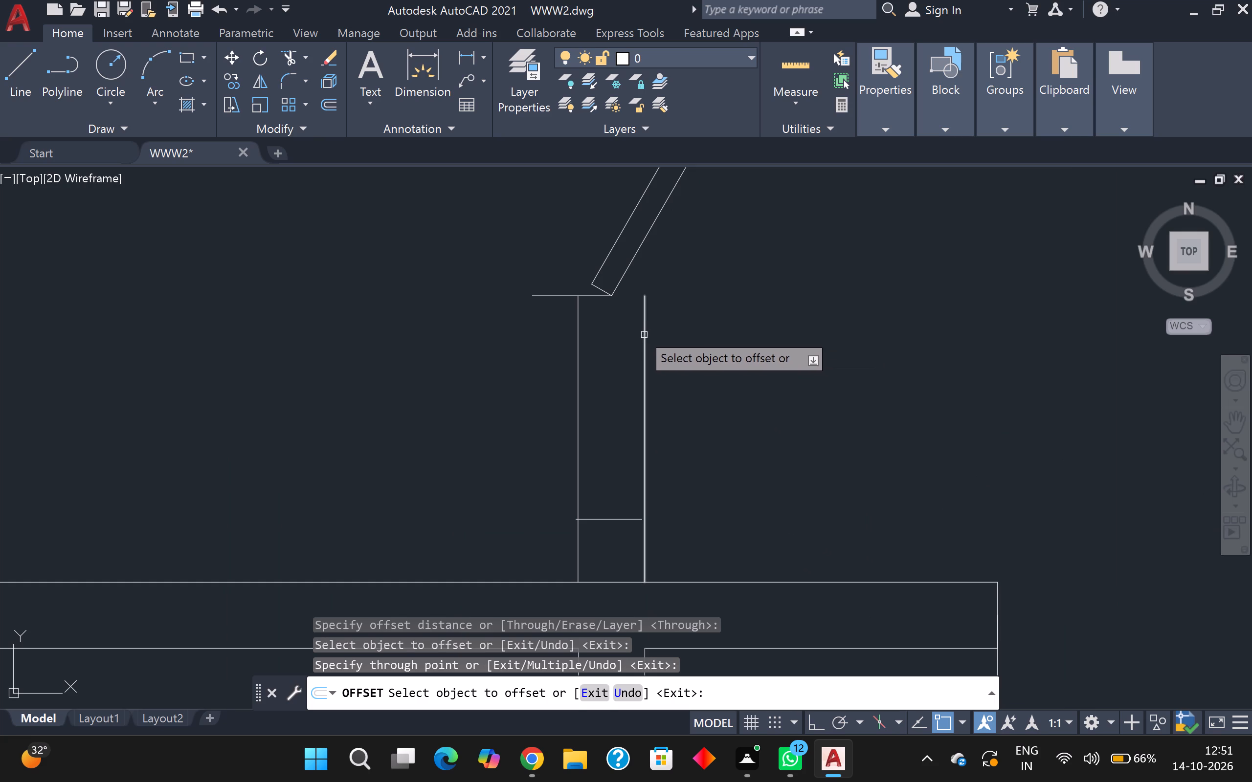
pyautogui.press('Escape')
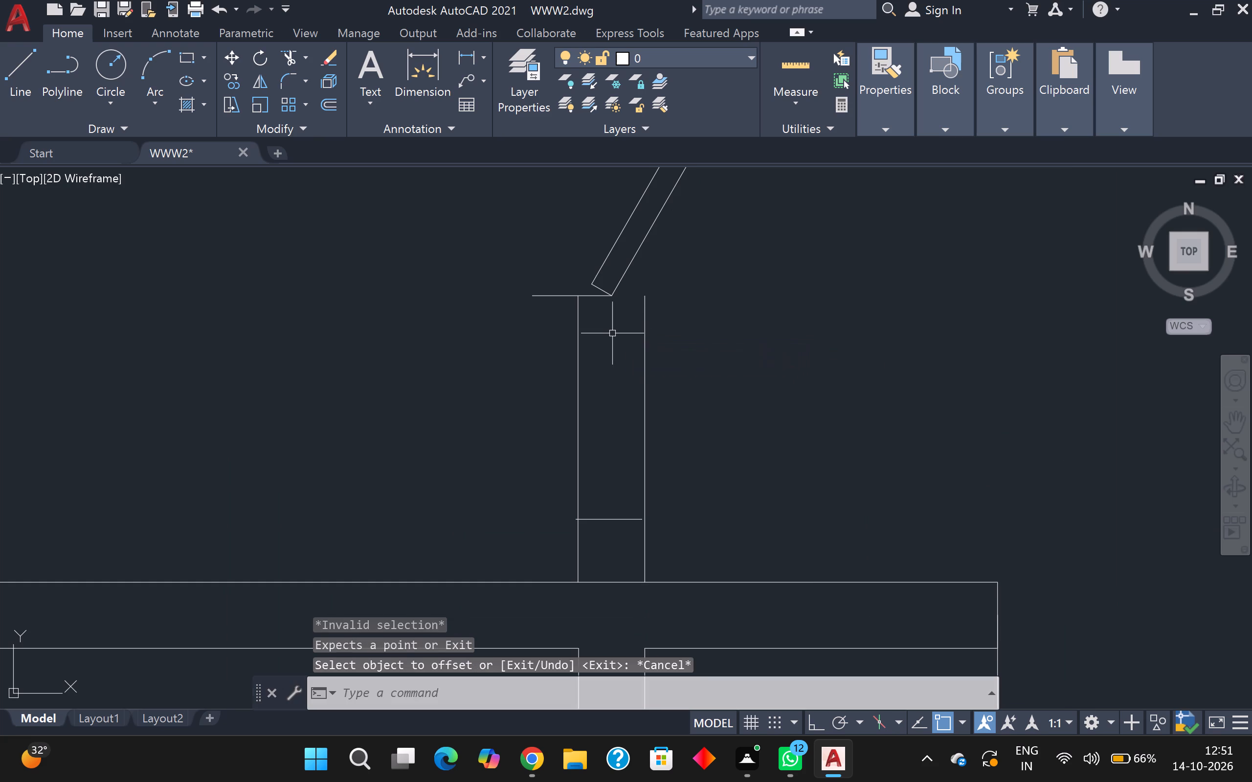
# Draw a line across the north end of that short wall, joining its two faces at the door jamb.
pyautogui.press('l')
pyautogui.press('Return')
pyautogui.scroll(1, 581, 306)
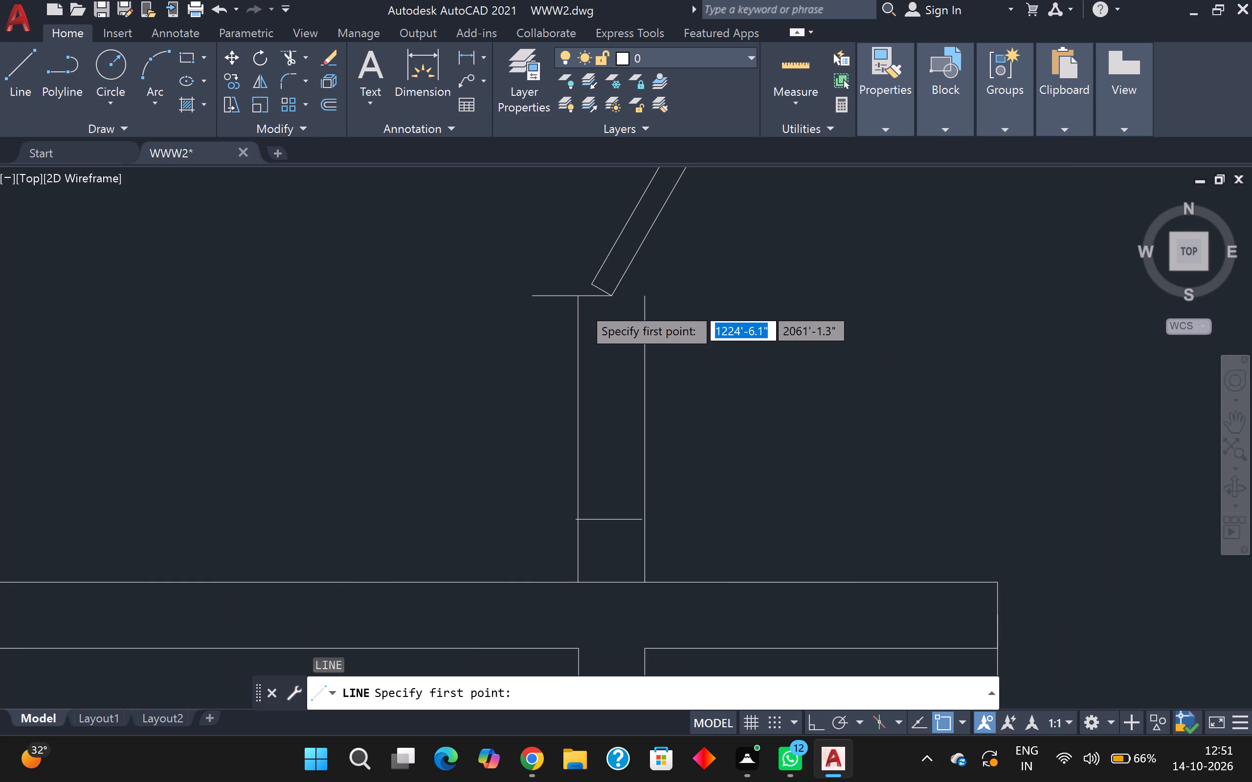
pyautogui.scroll(1, 581, 305)
pyautogui.click(571, 283)
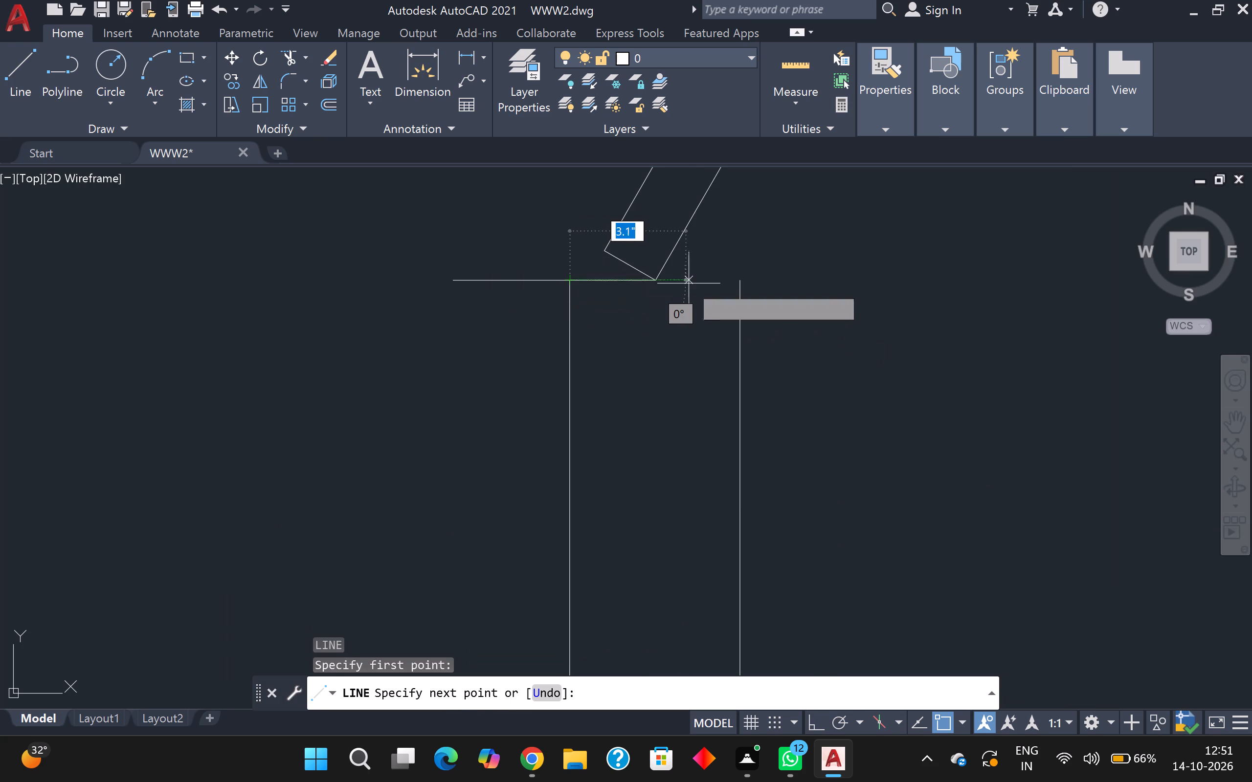
pyautogui.click(741, 286)
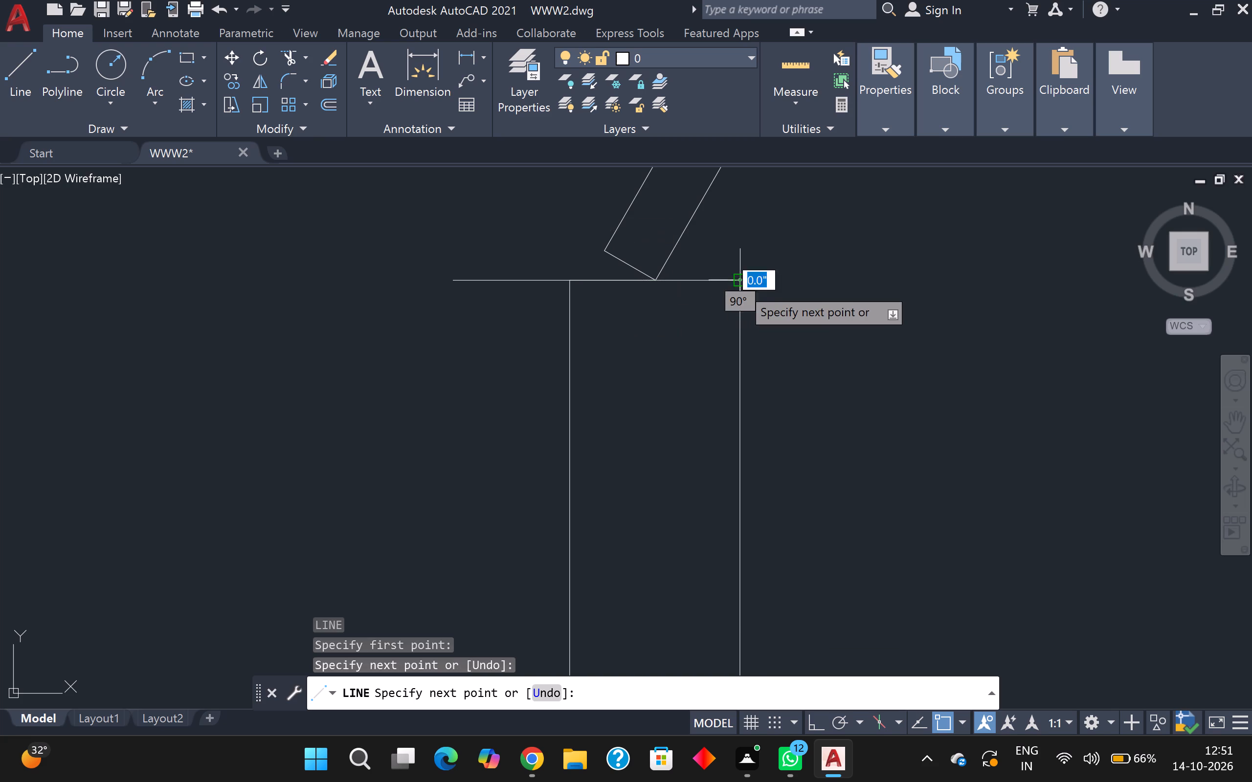
pyautogui.scroll(-3, 739, 289)
pyautogui.press('Escape')
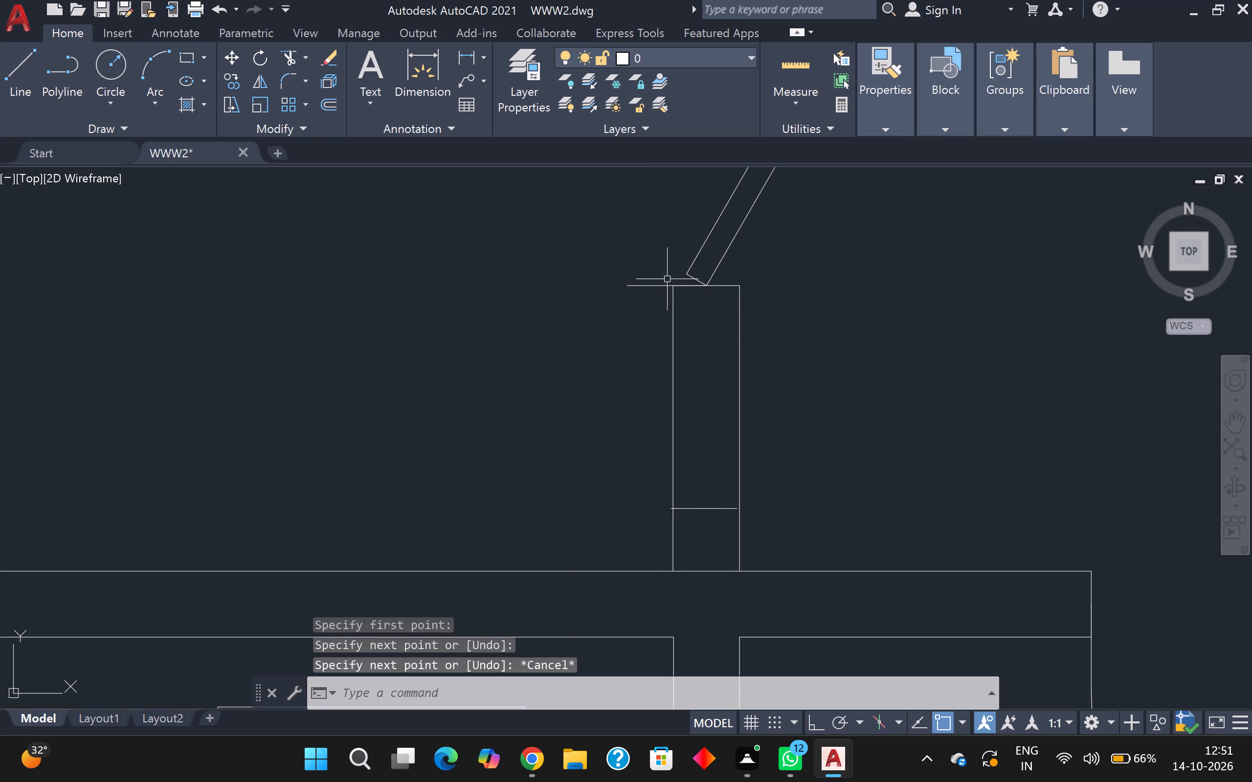
pyautogui.press('Escape')
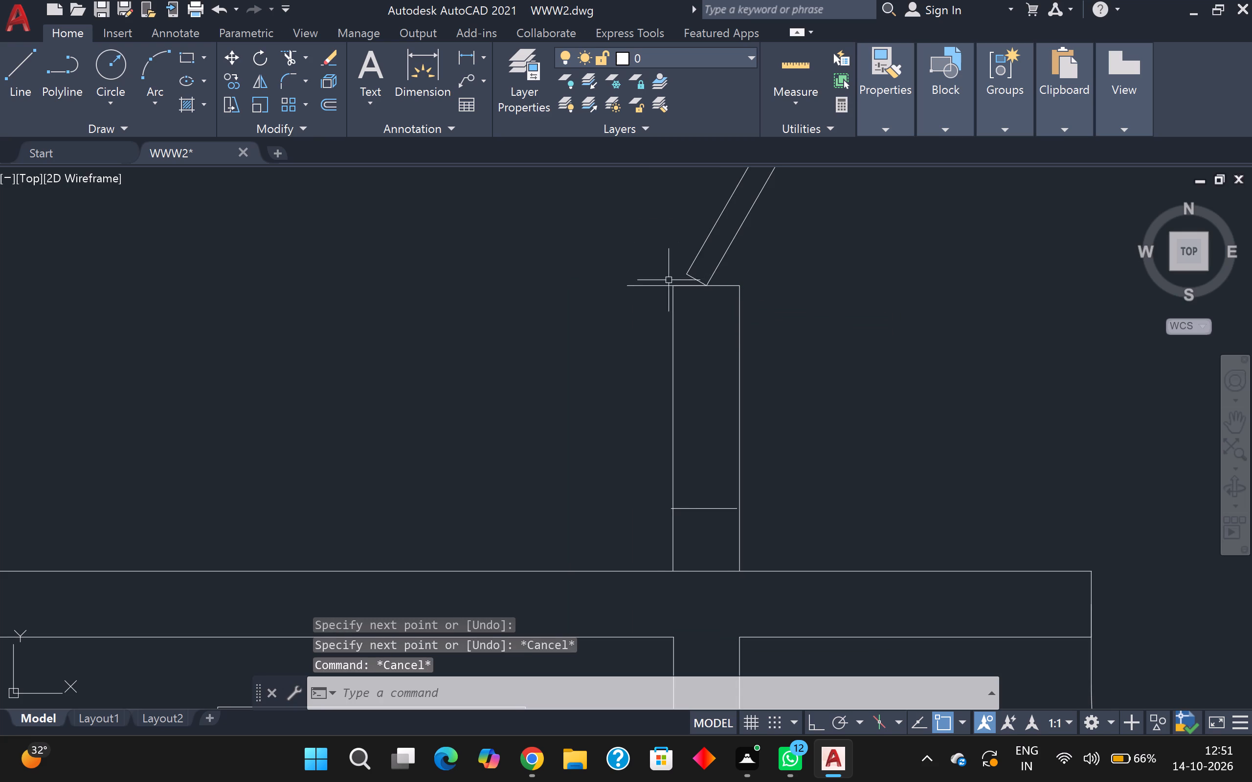
# Explode the kitchen's east door block and delete its short horizontal jamb line at the south side of the opening.
pyautogui.click(661, 283)
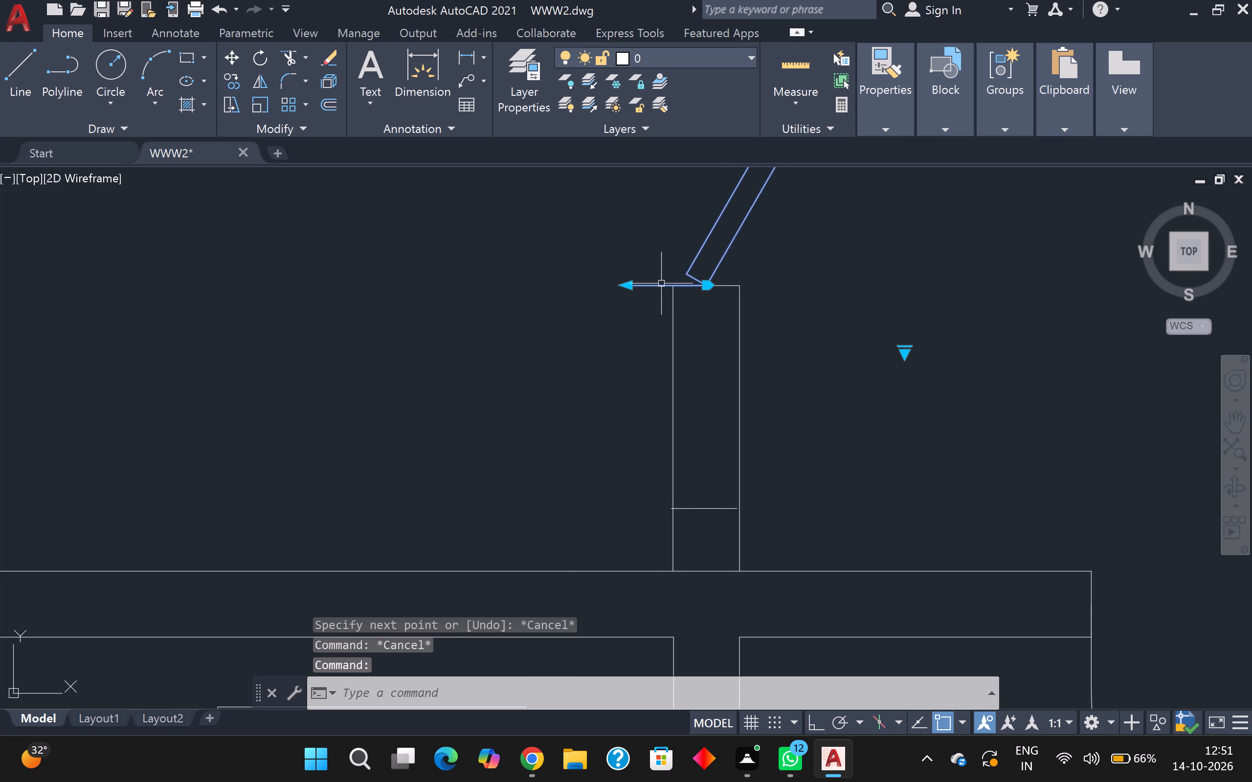
pyautogui.press('x')
pyautogui.press('Return')
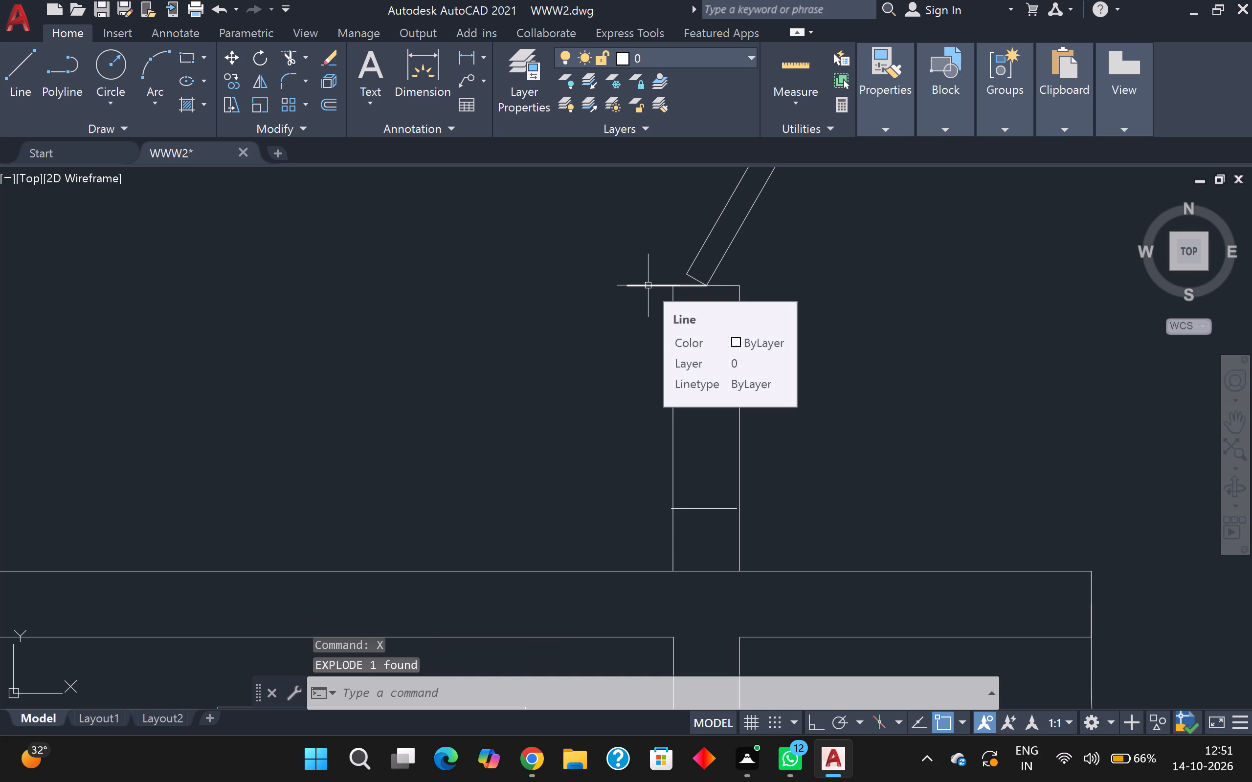
pyautogui.click(645, 286)
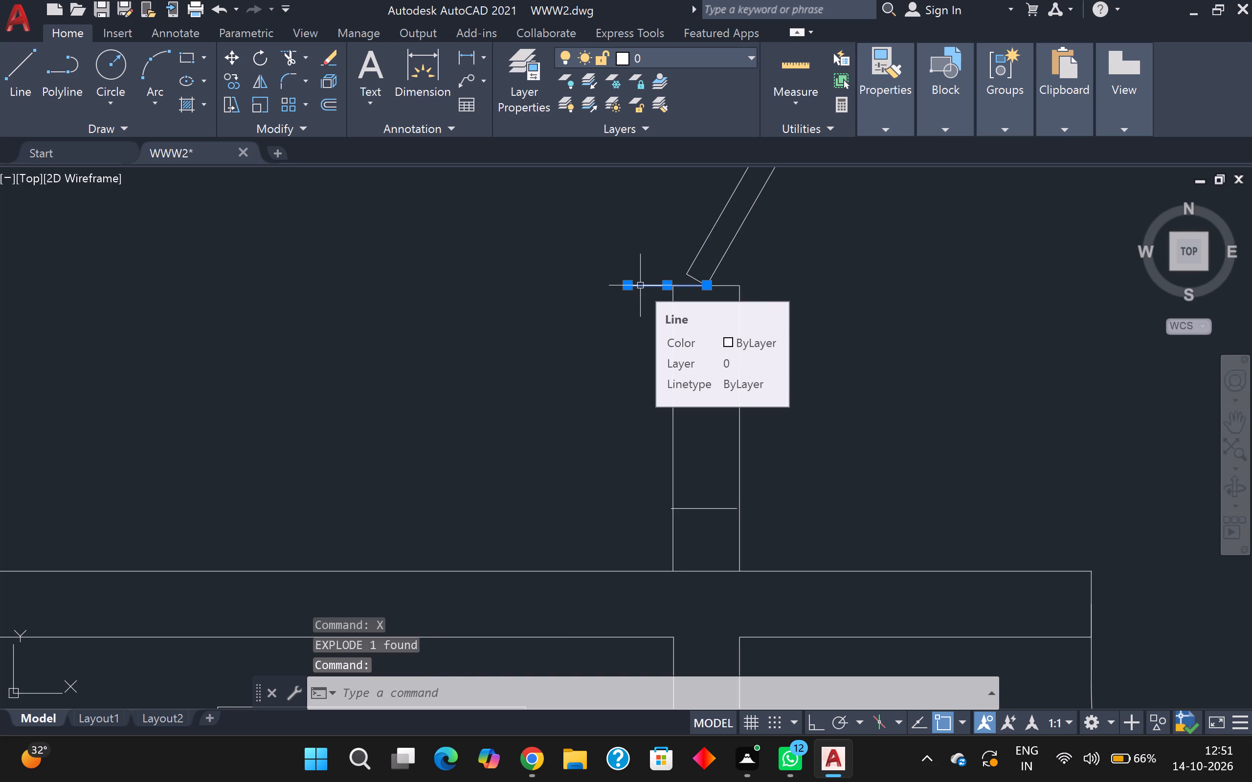
pyautogui.press('Delete')
# Trim away the short cross line between the two faces of the wall stub south of the kitchen's east door.
pyautogui.scroll(-4, 640, 285)
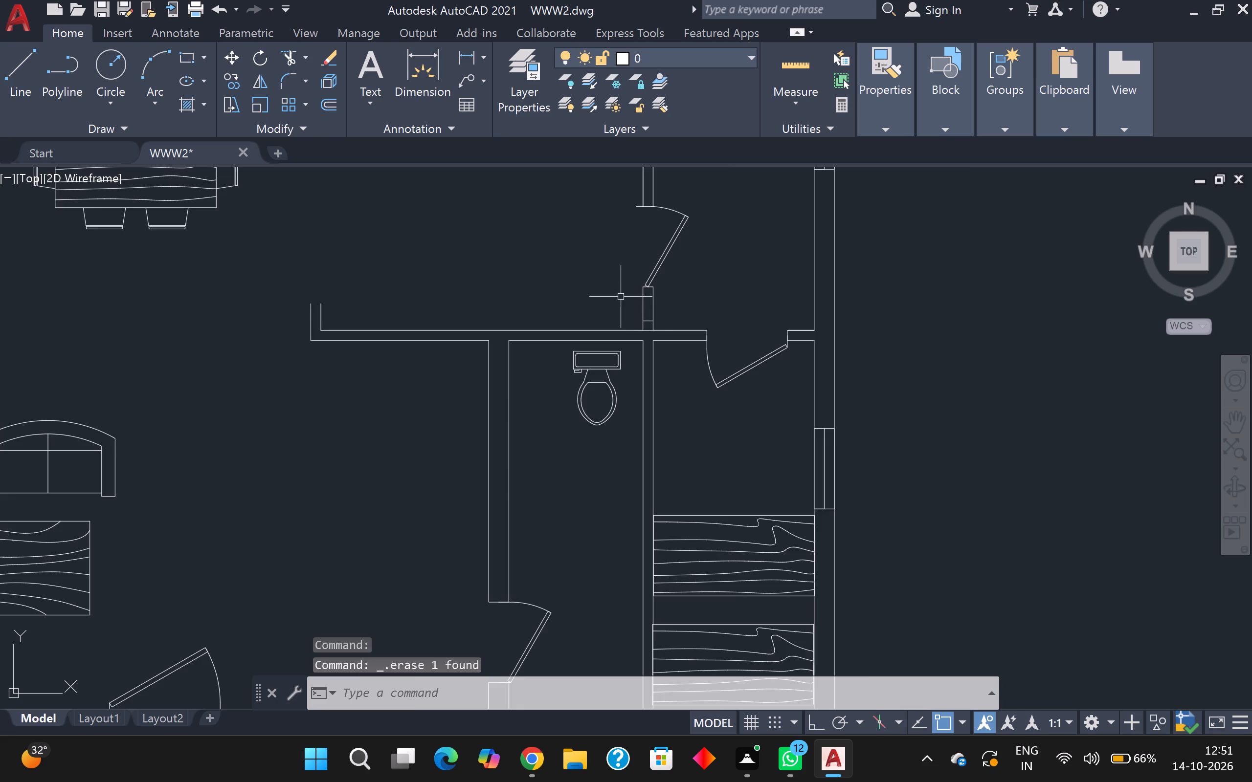
pyautogui.scroll(1, 610, 292)
pyautogui.moveTo(610, 292); pyautogui.dragTo(582, 380, button='middle')
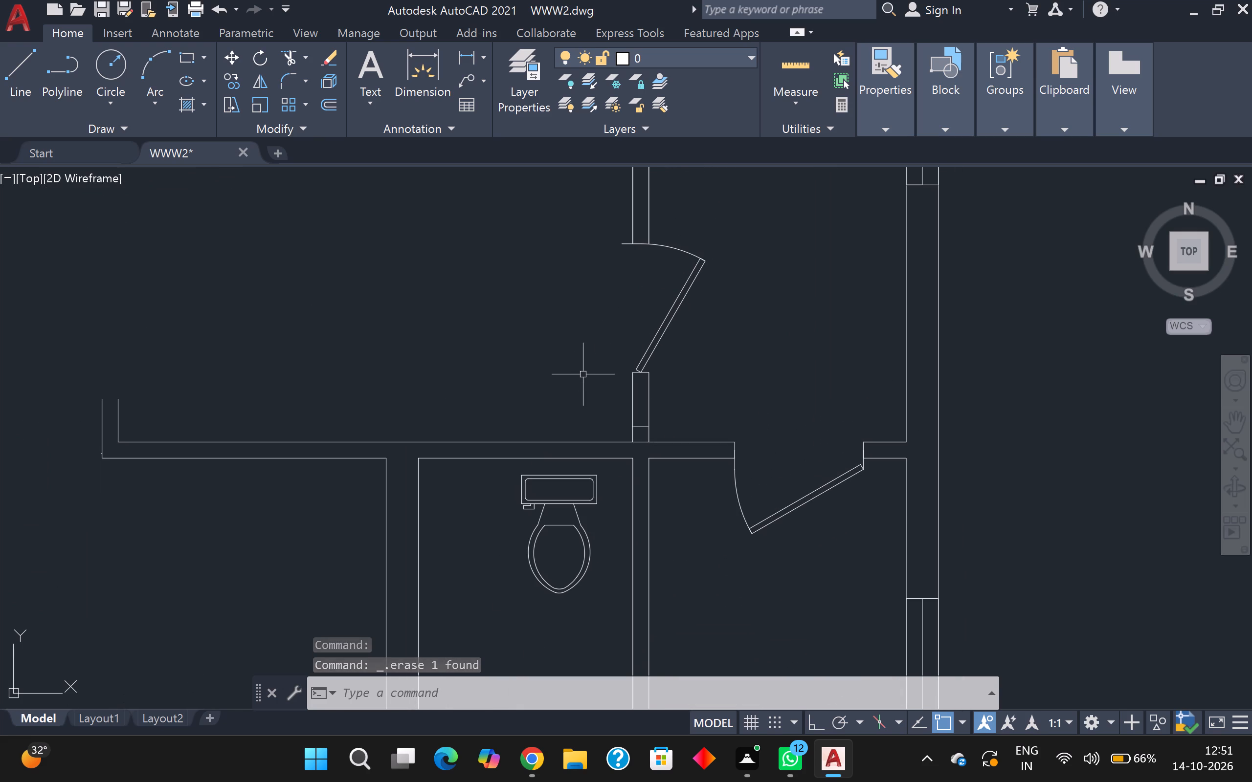
pyautogui.scroll(-2, 583, 374)
pyautogui.scroll(1, 602, 399)
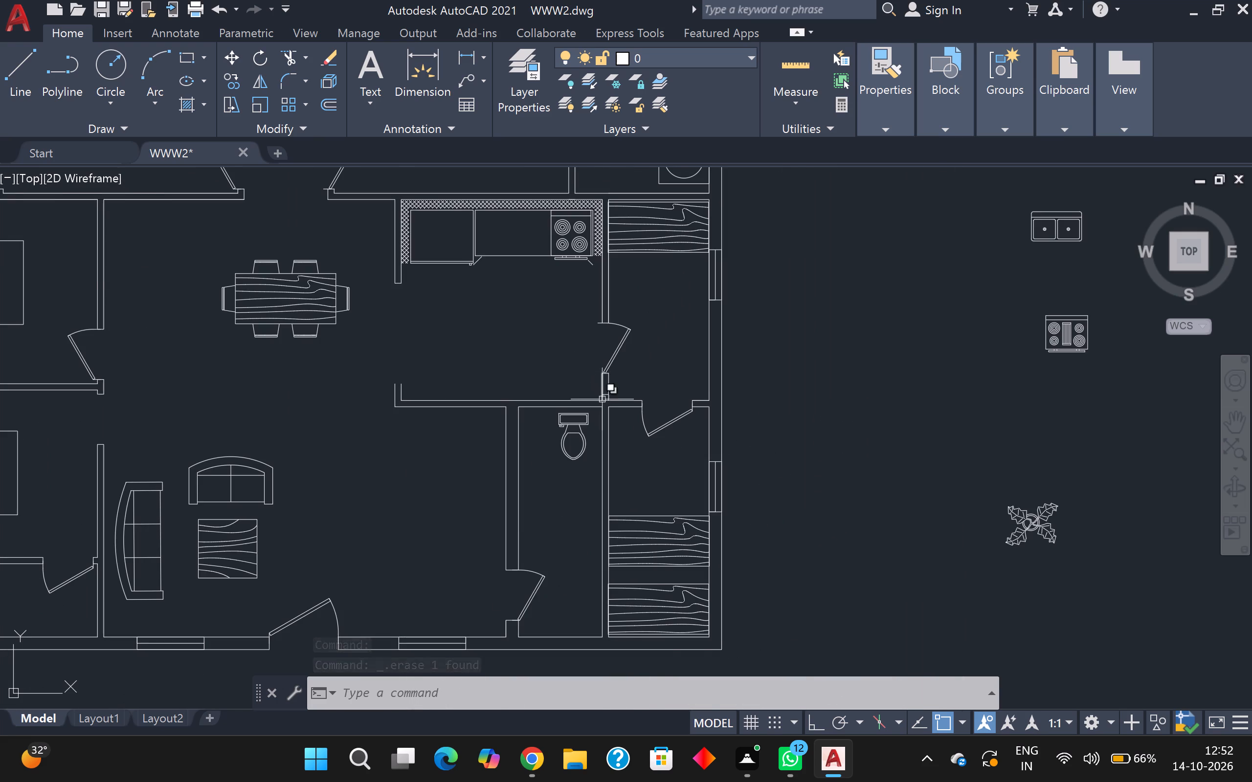
pyautogui.scroll(3, 602, 399)
pyautogui.click(278, 54)
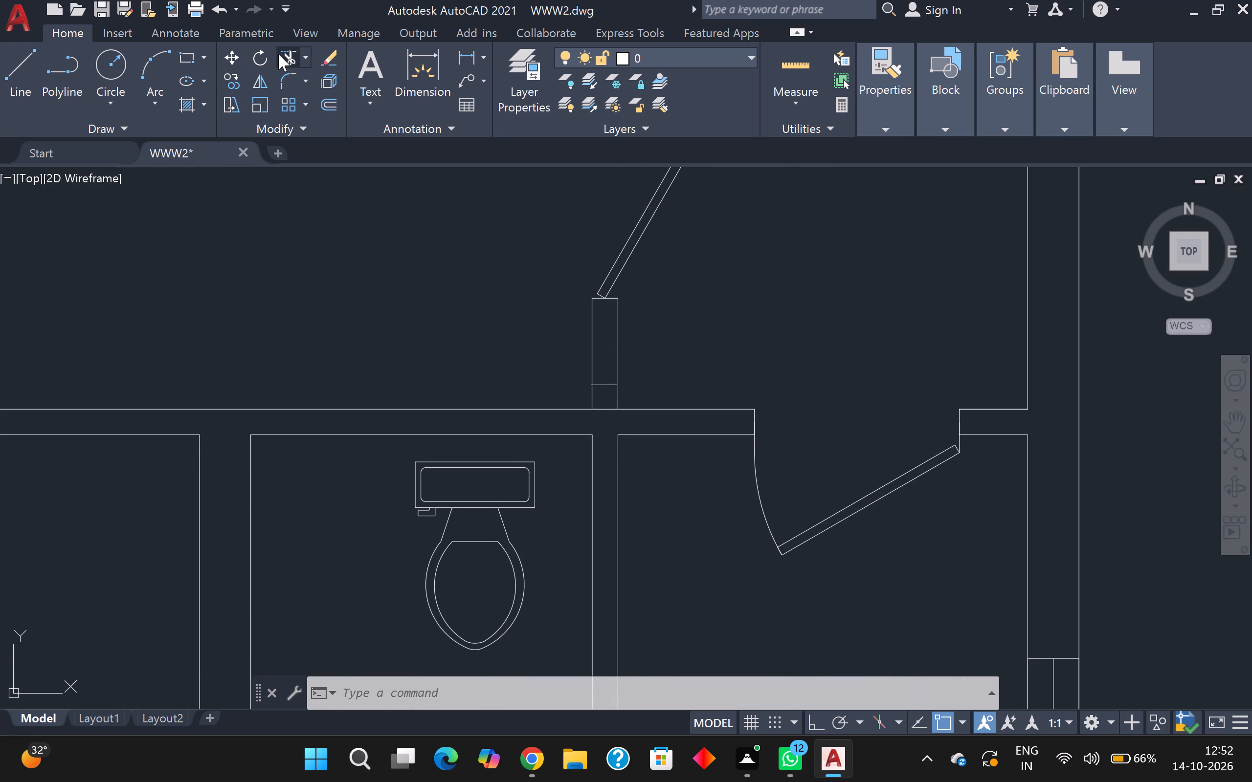
pyautogui.scroll(2, 559, 402)
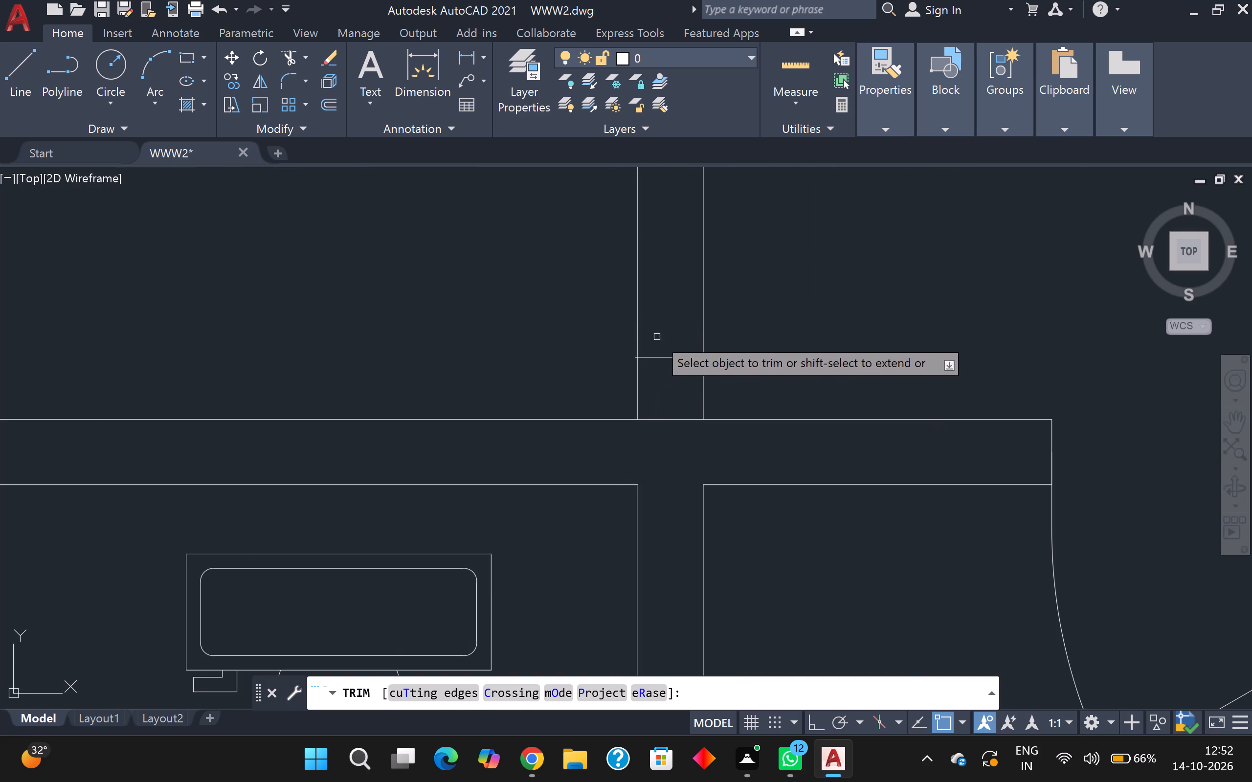
pyautogui.click(657, 337)
pyautogui.click(658, 427)
pyautogui.scroll(-2, 658, 420)
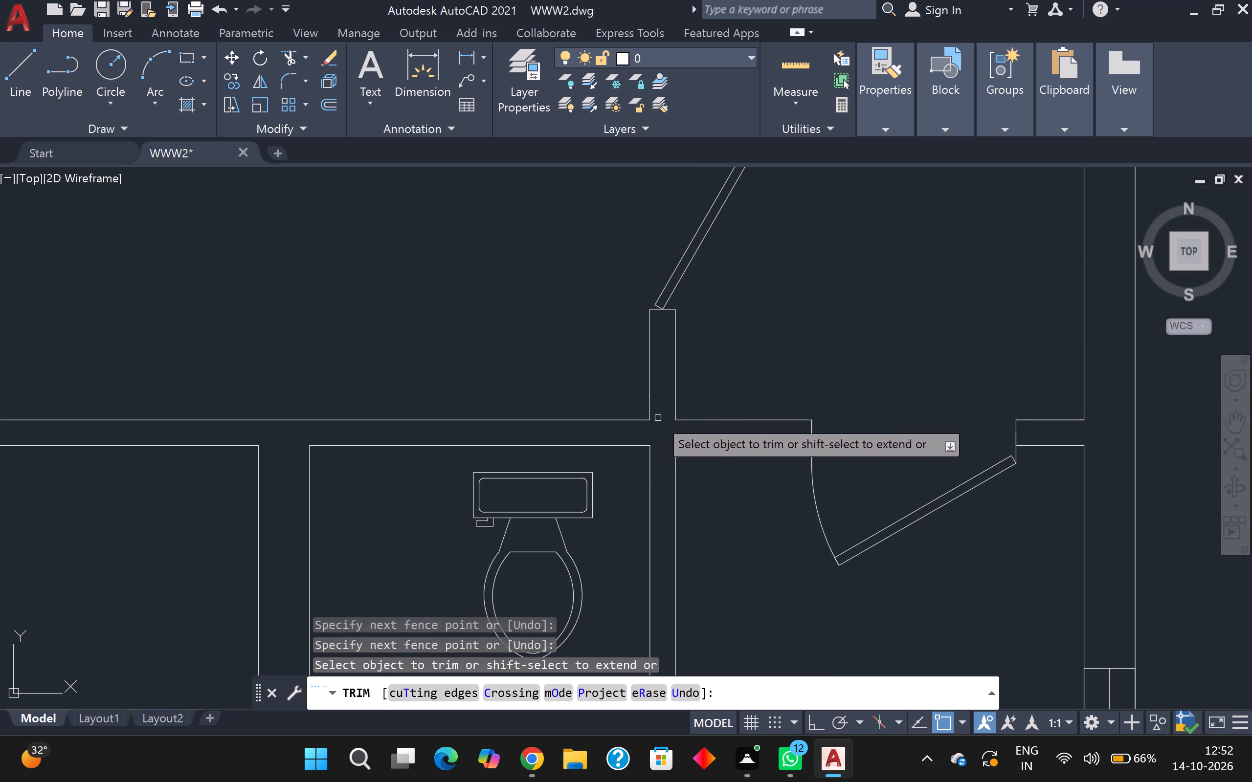
pyautogui.scroll(-2, 552, 355)
pyautogui.moveTo(489, 344); pyautogui.dragTo(613, 339, button='middle')
pyautogui.press('Escape')
# Draw a line closing the open north end of the wall stub at the kitchen's southwest corner.
pyautogui.press('l')
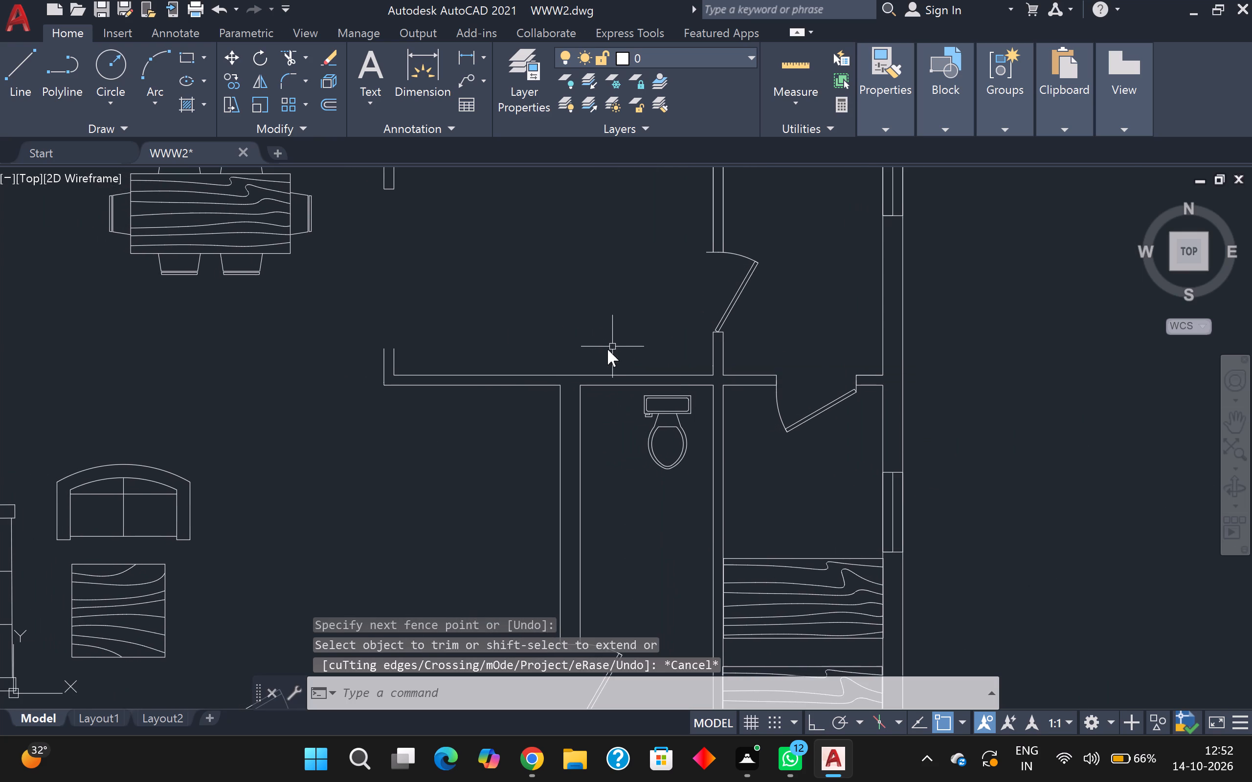
pyautogui.press('Return')
pyautogui.scroll(2, 483, 363)
pyautogui.moveTo(348, 361); pyautogui.dragTo(586, 378, button='middle')
pyautogui.scroll(1, 541, 377)
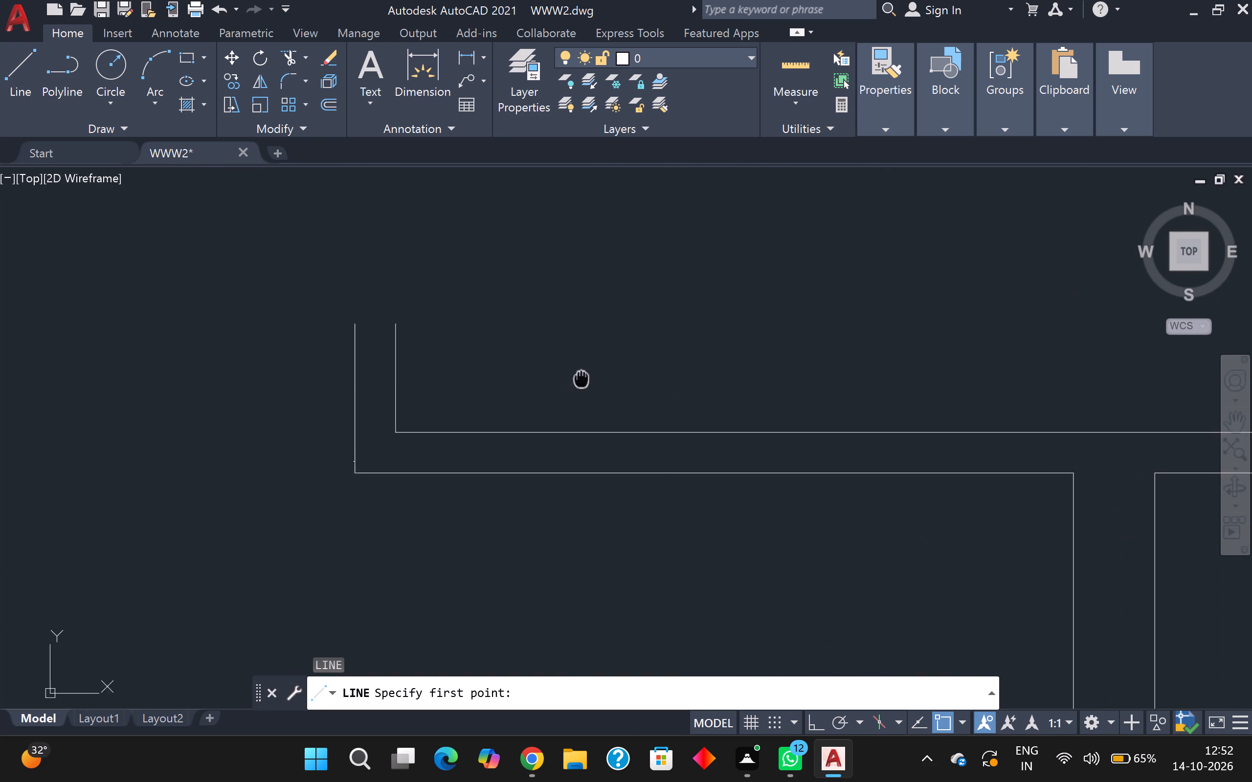
pyautogui.moveTo(586, 378); pyautogui.dragTo(626, 360, button='middle')
pyautogui.scroll(2, 459, 356)
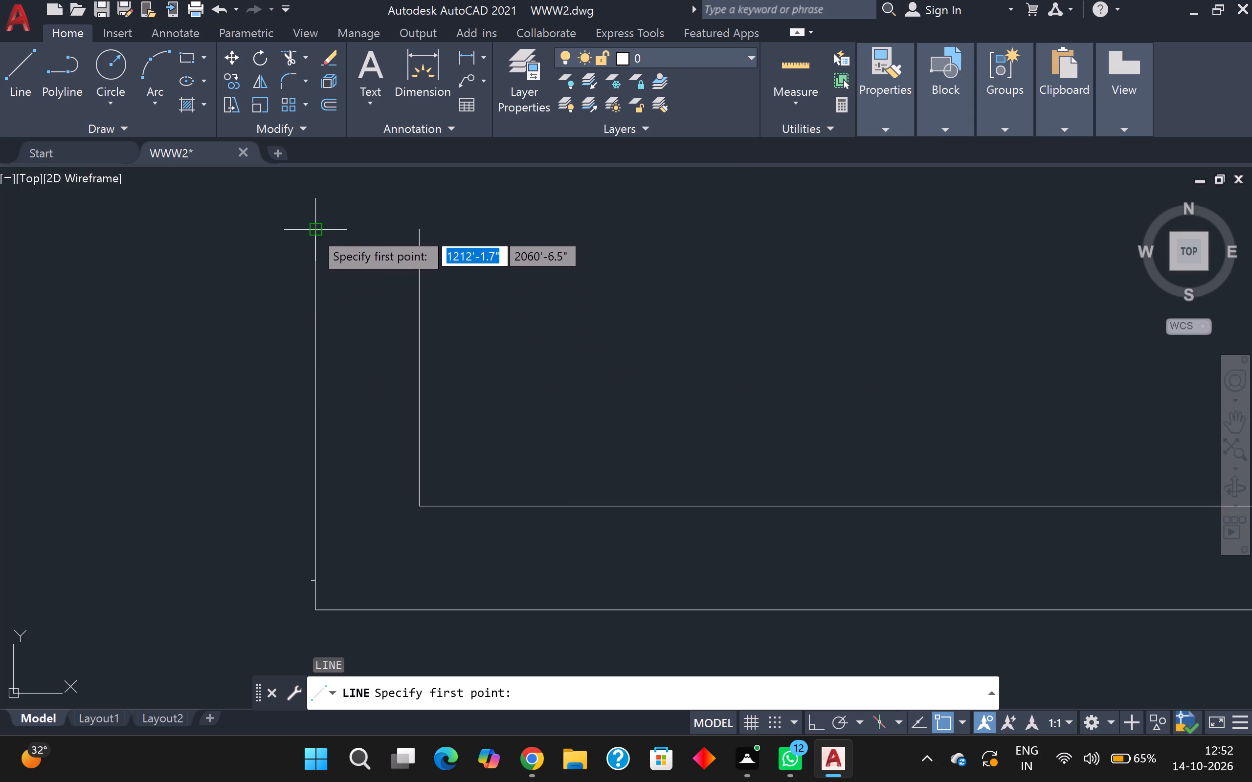
pyautogui.click(313, 230)
pyautogui.click(420, 227)
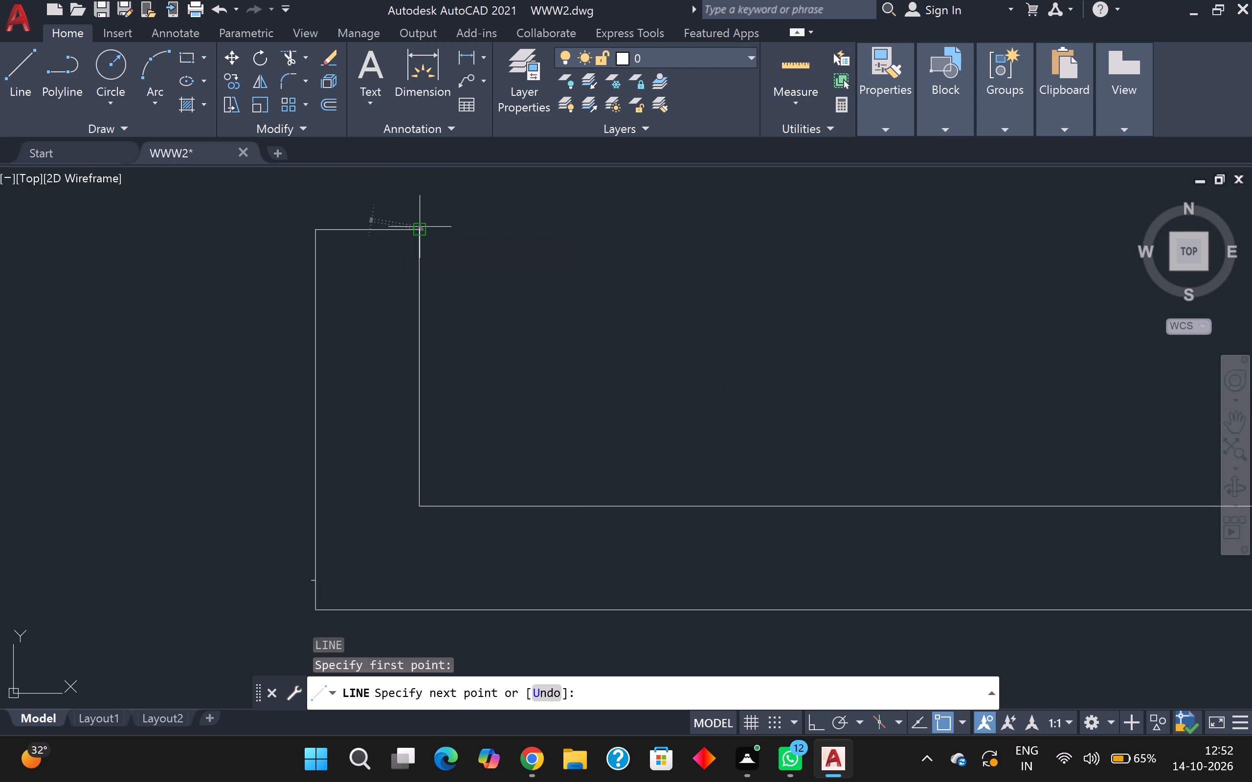
pyautogui.press('F1')
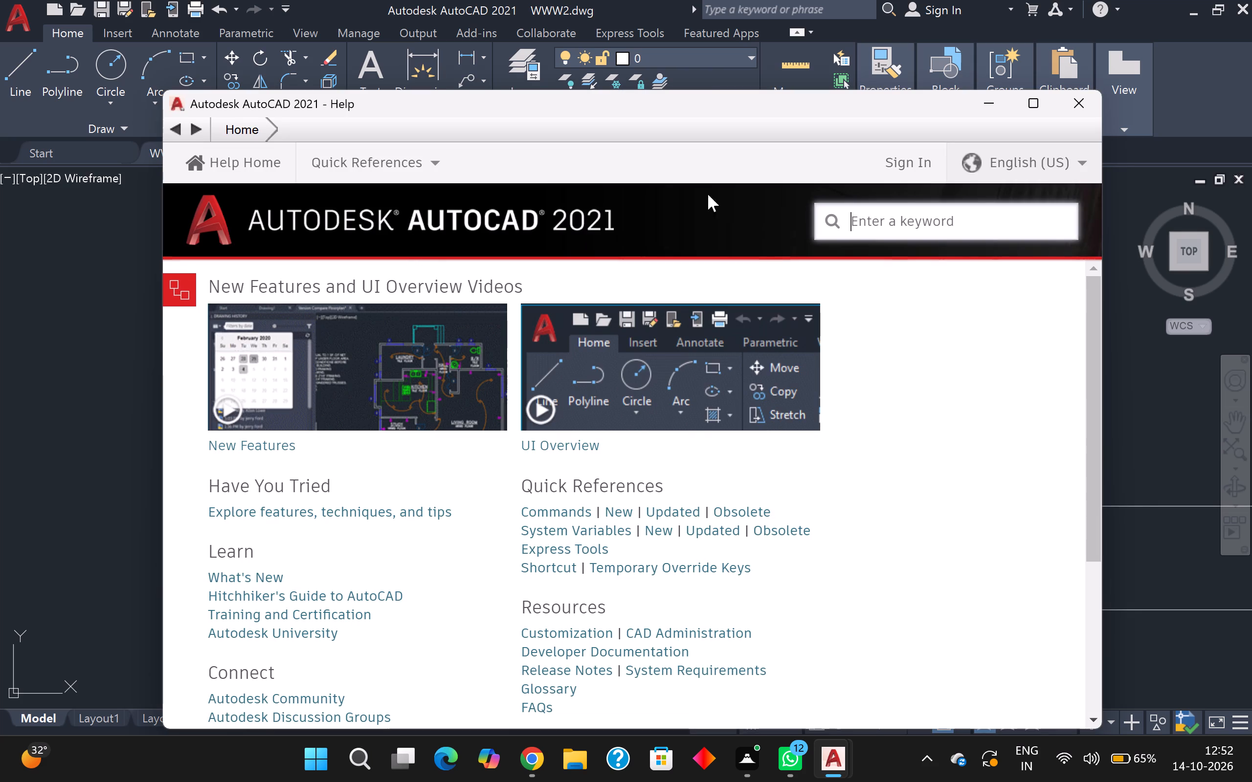
pyautogui.click(1090, 94)
pyautogui.scroll(-3, 919, 210)
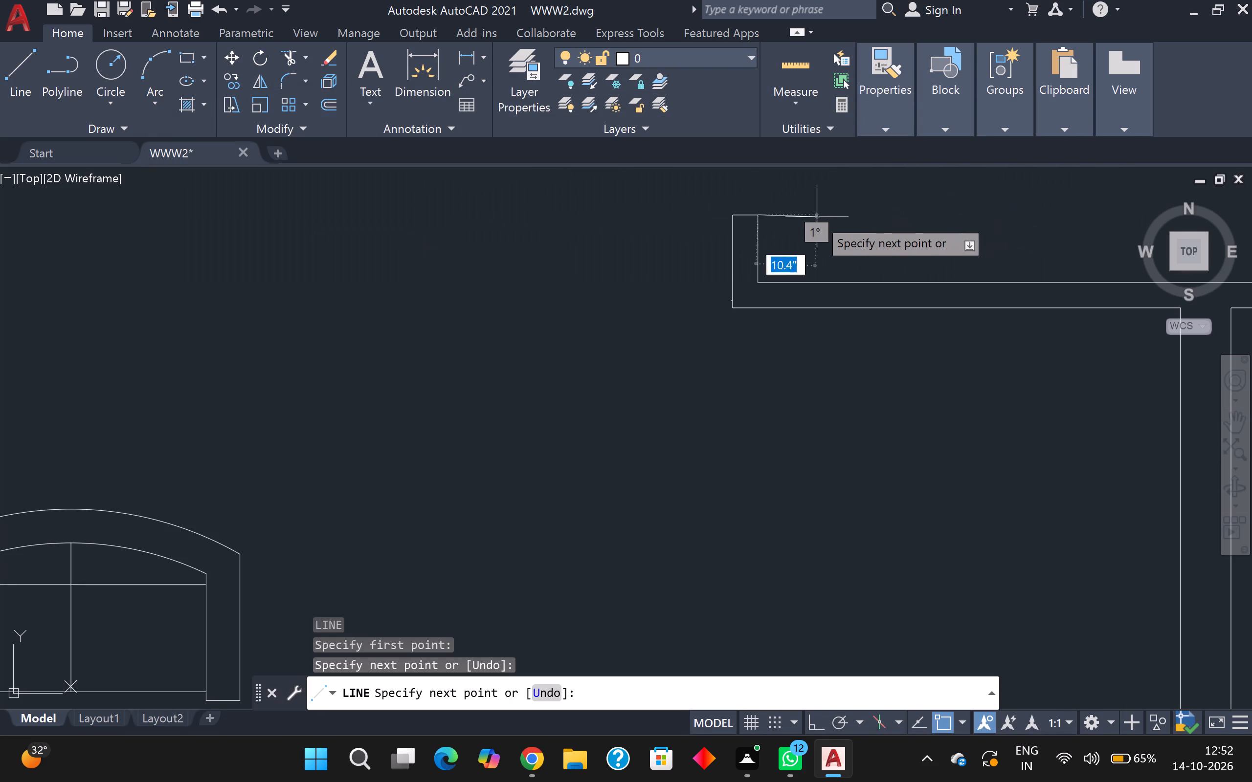
pyautogui.scroll(2, 750, 217)
pyautogui.press('Escape')
# Examine the whole floor plan, from the kitchen and living area to the northern bedrooms and bathrooms.
pyautogui.scroll(-3, 750, 217)
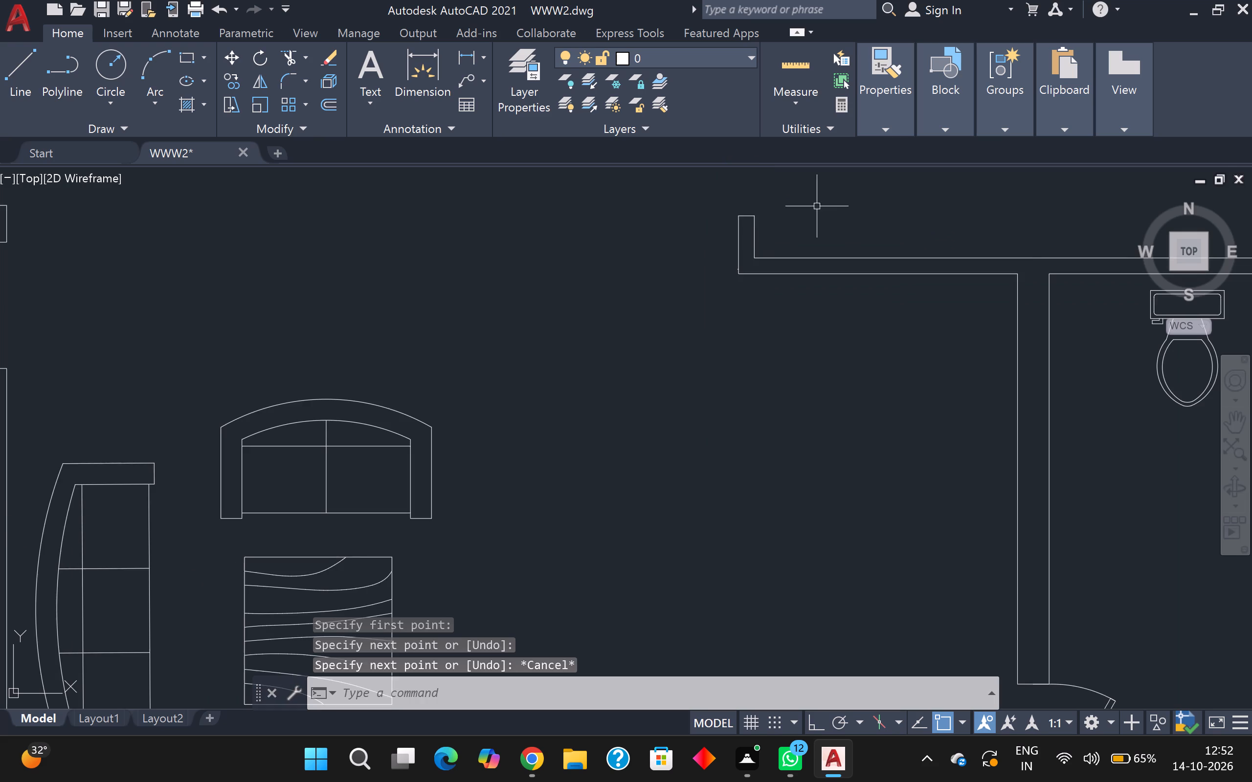
pyautogui.scroll(-1, 820, 206)
pyautogui.moveTo(827, 221); pyautogui.dragTo(697, 337, button='middle')
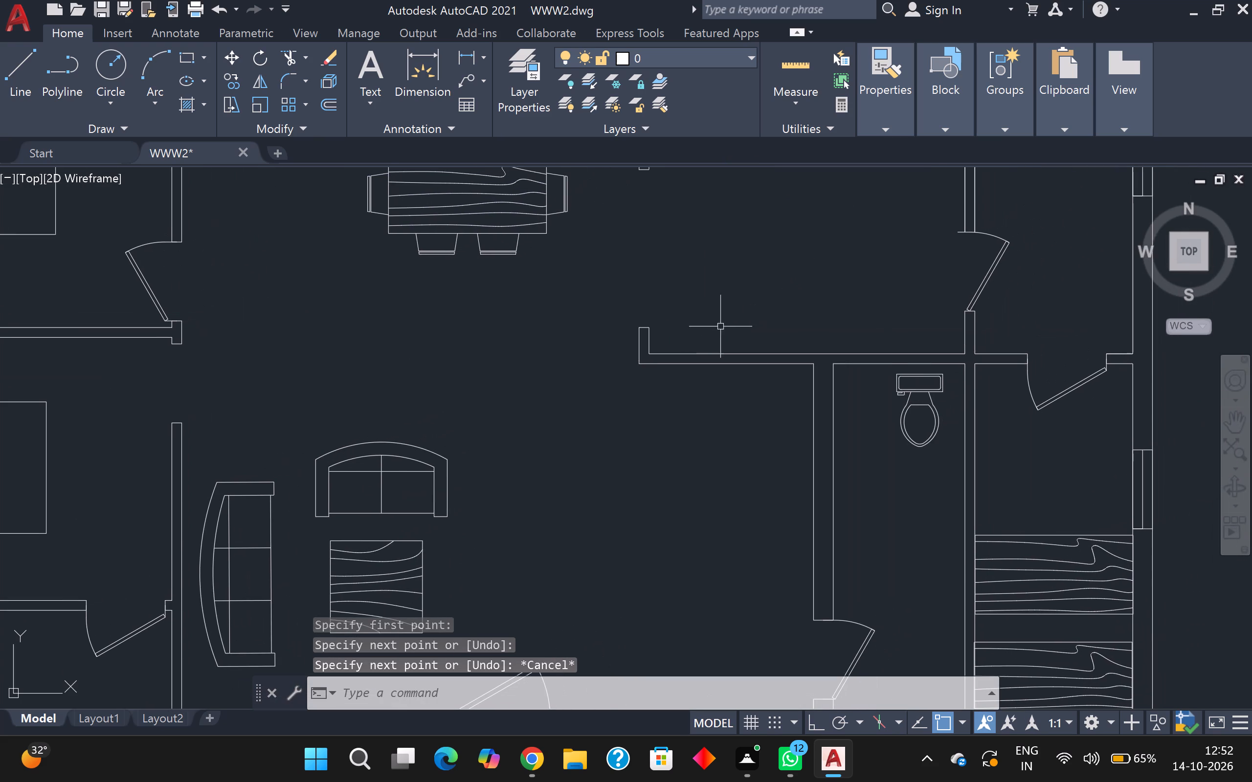
pyautogui.scroll(-1, 790, 331)
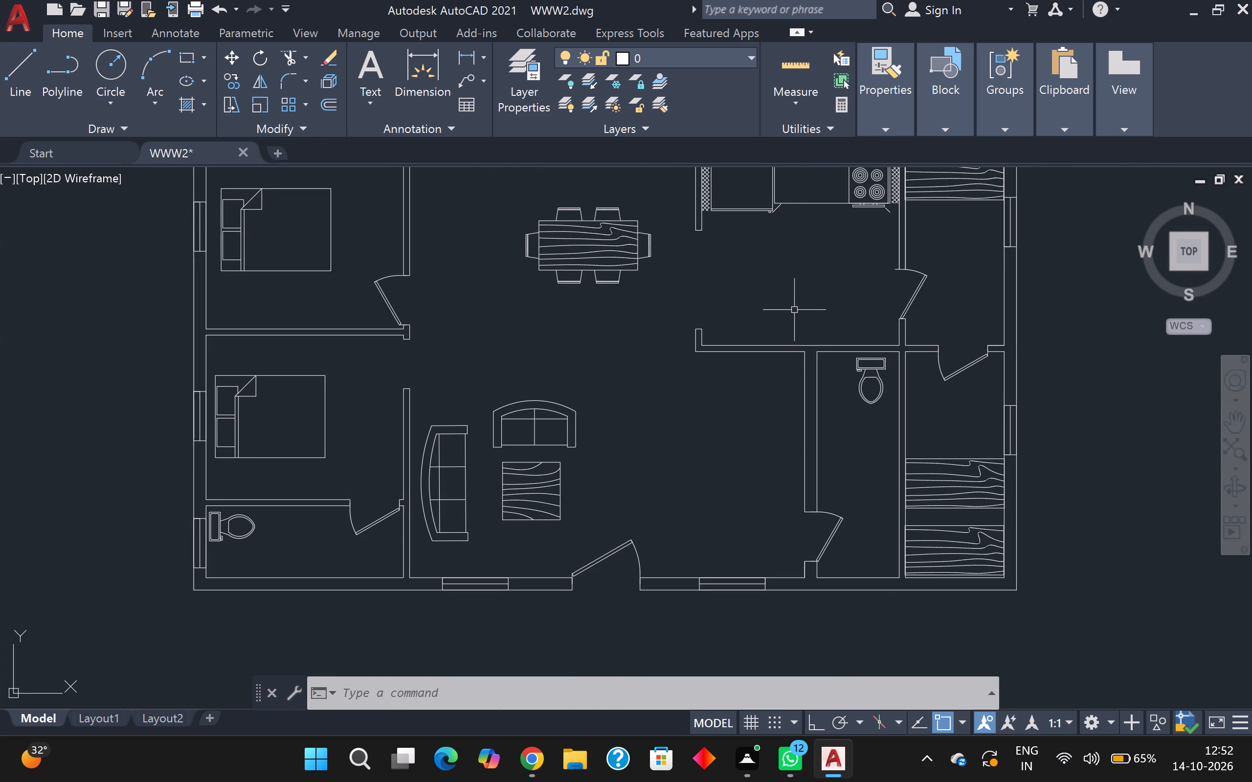
pyautogui.moveTo(793, 310); pyautogui.dragTo(782, 336, button='middle')
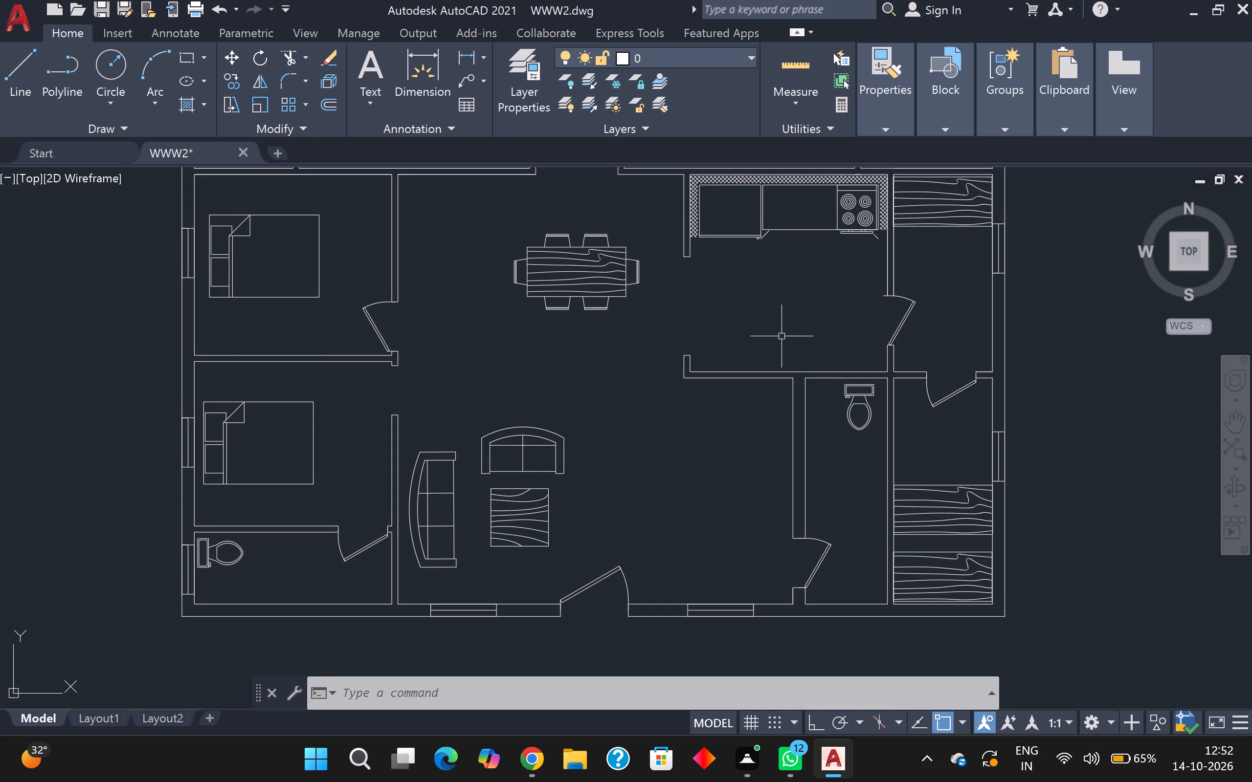
pyautogui.moveTo(767, 388); pyautogui.dragTo(760, 422, button='middle')
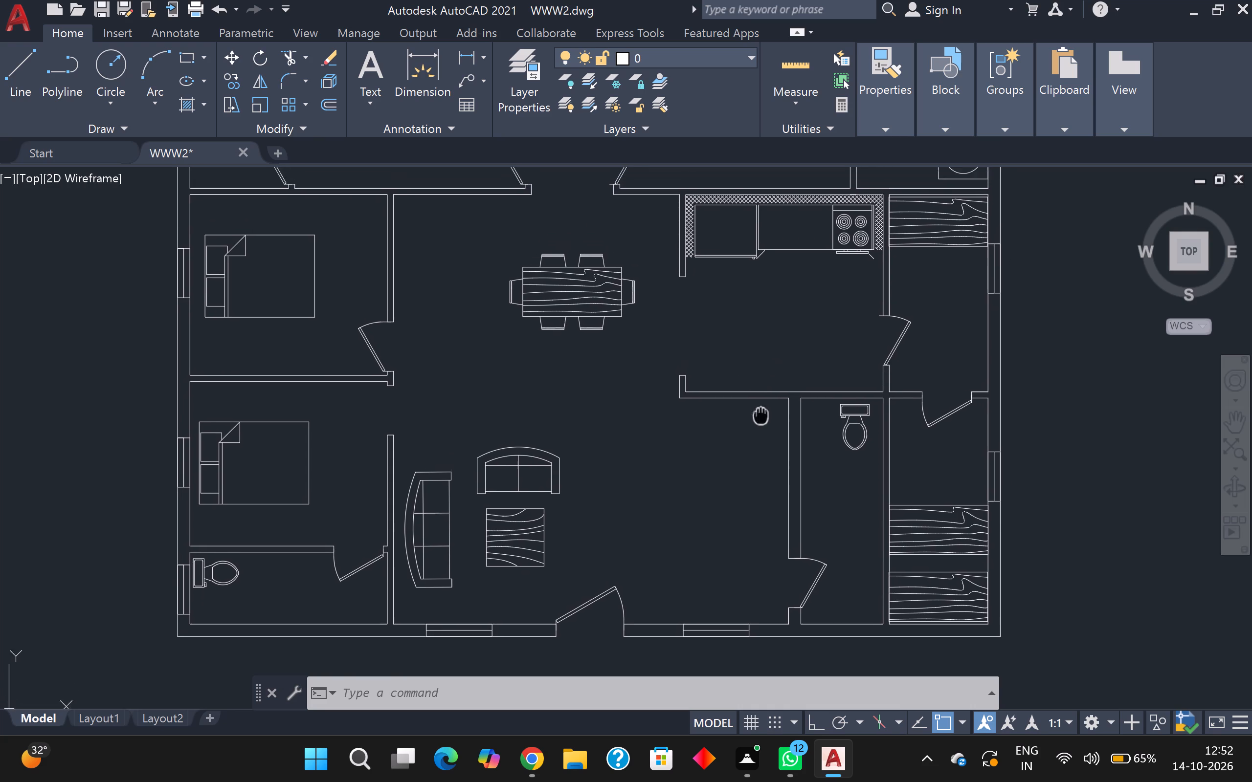
pyautogui.moveTo(760, 422); pyautogui.dragTo(756, 444, button='middle')
pyautogui.scroll(1, 756, 443)
pyautogui.scroll(-1, 786, 349)
pyautogui.moveTo(786, 348); pyautogui.dragTo(777, 382, button='middle')
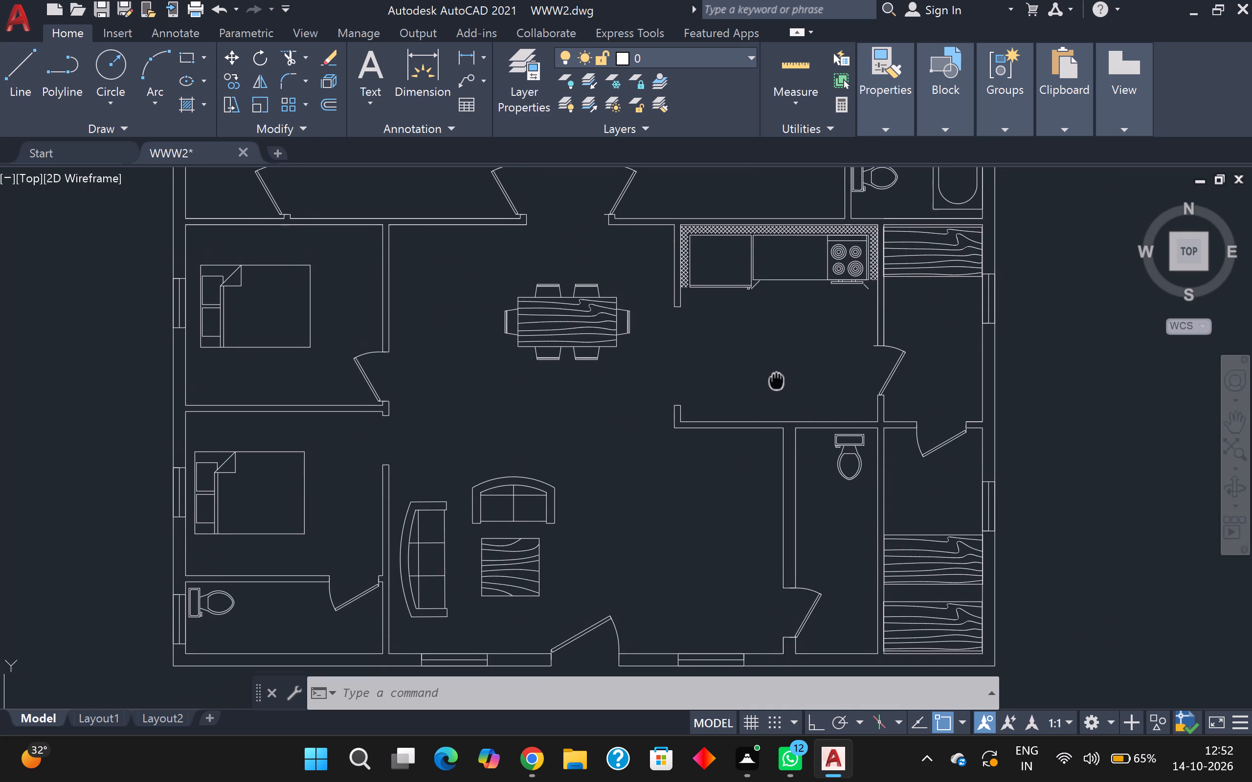
pyautogui.moveTo(777, 382); pyautogui.dragTo(767, 653, button='middle')
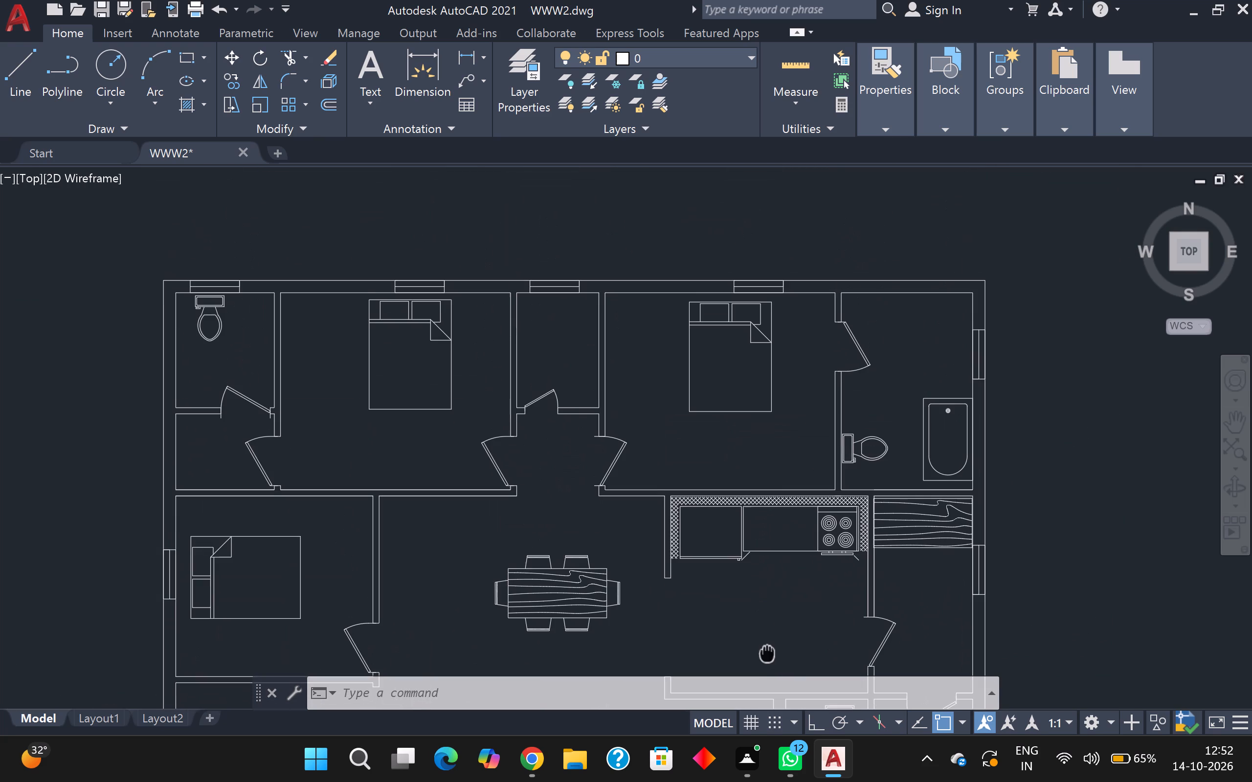
pyautogui.moveTo(767, 653); pyautogui.dragTo(848, 562, button='middle')
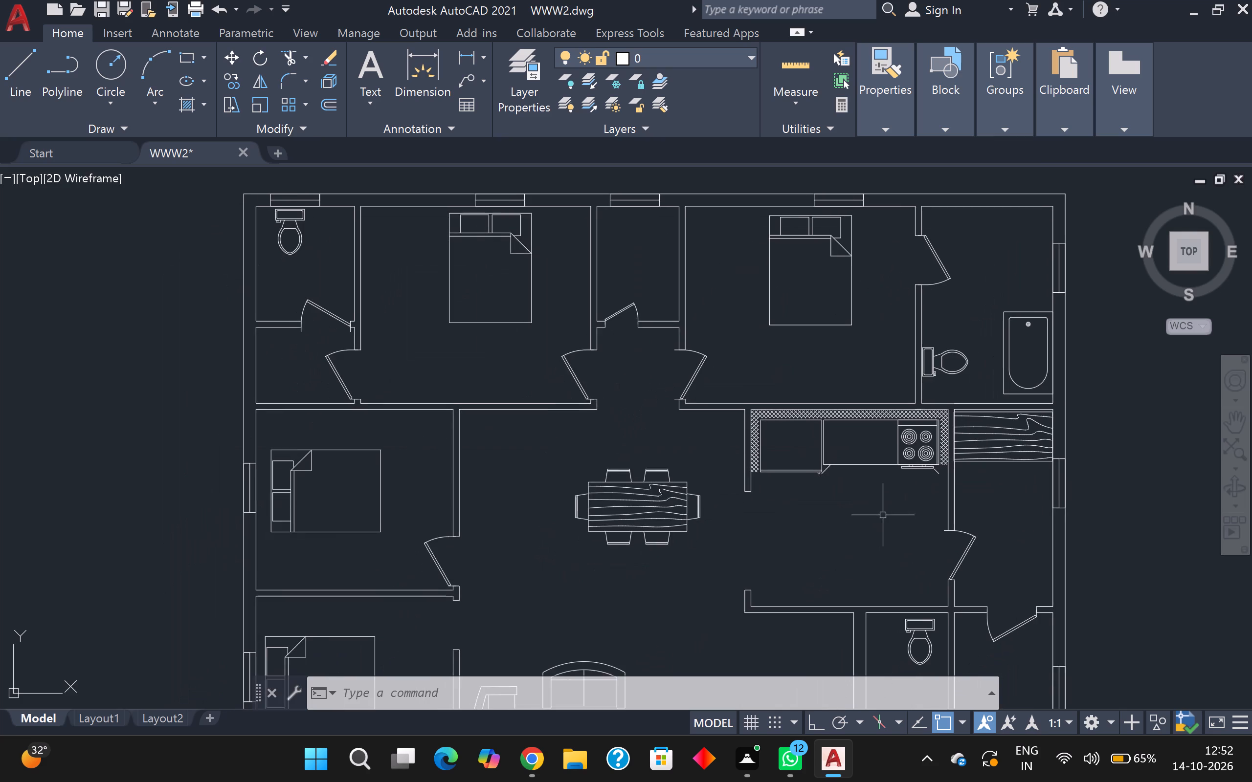
pyautogui.moveTo(883, 515); pyautogui.dragTo(861, 304, button='middle')
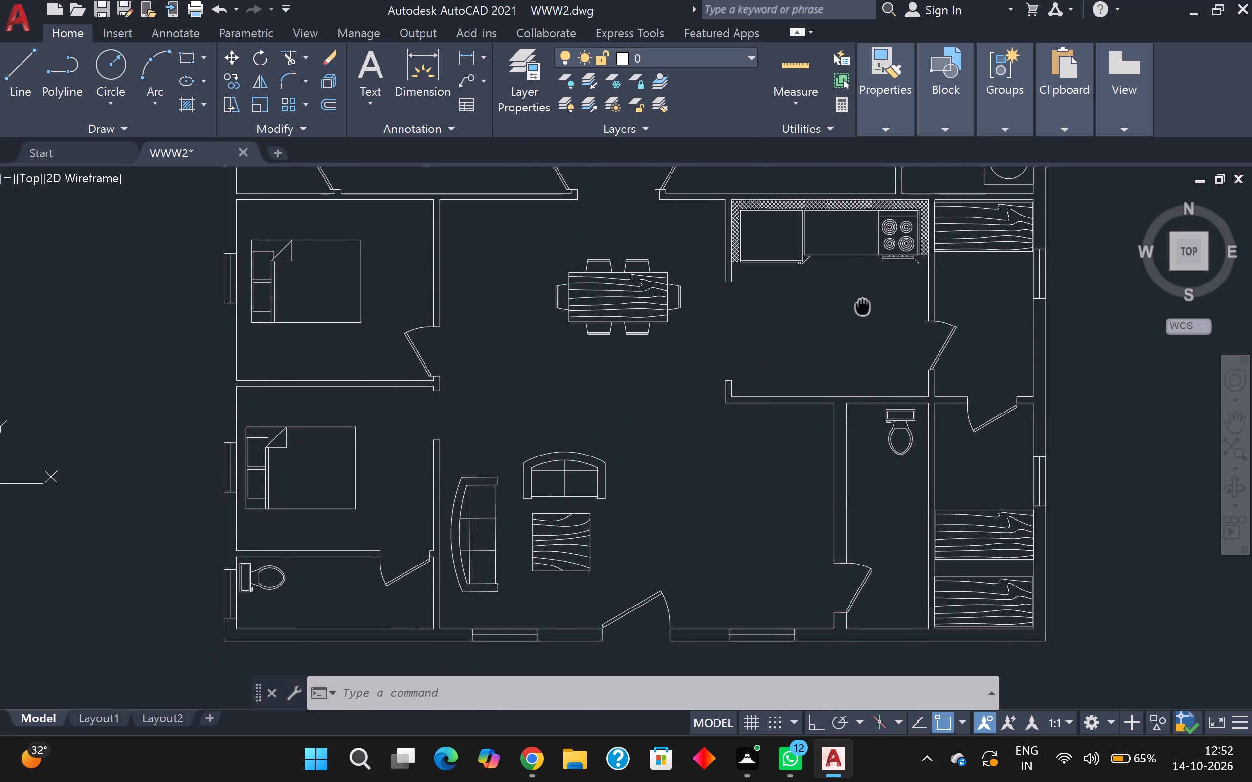
pyautogui.moveTo(861, 304); pyautogui.dragTo(648, 311, button='middle')
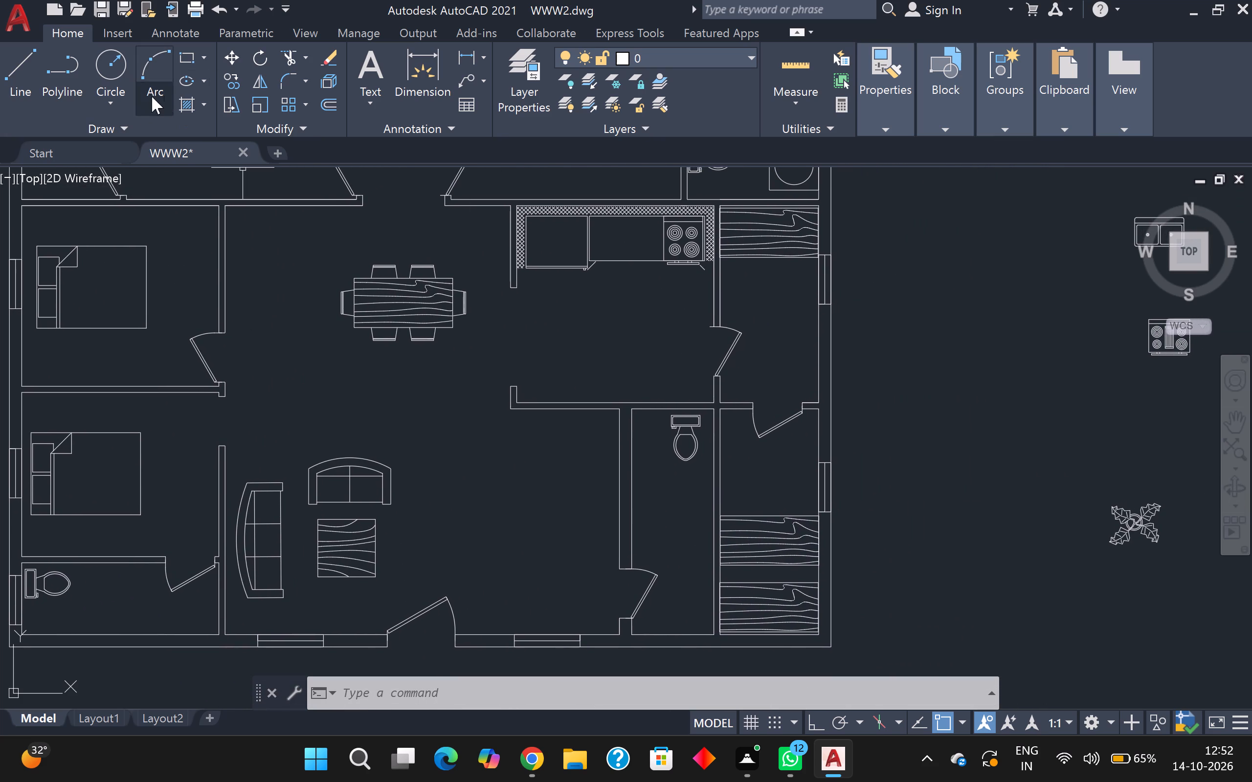
# Start a hatch in colour 99,100,102 and try to fill the exterior wall south of the southwest bathroom.
pyautogui.click(193, 108)
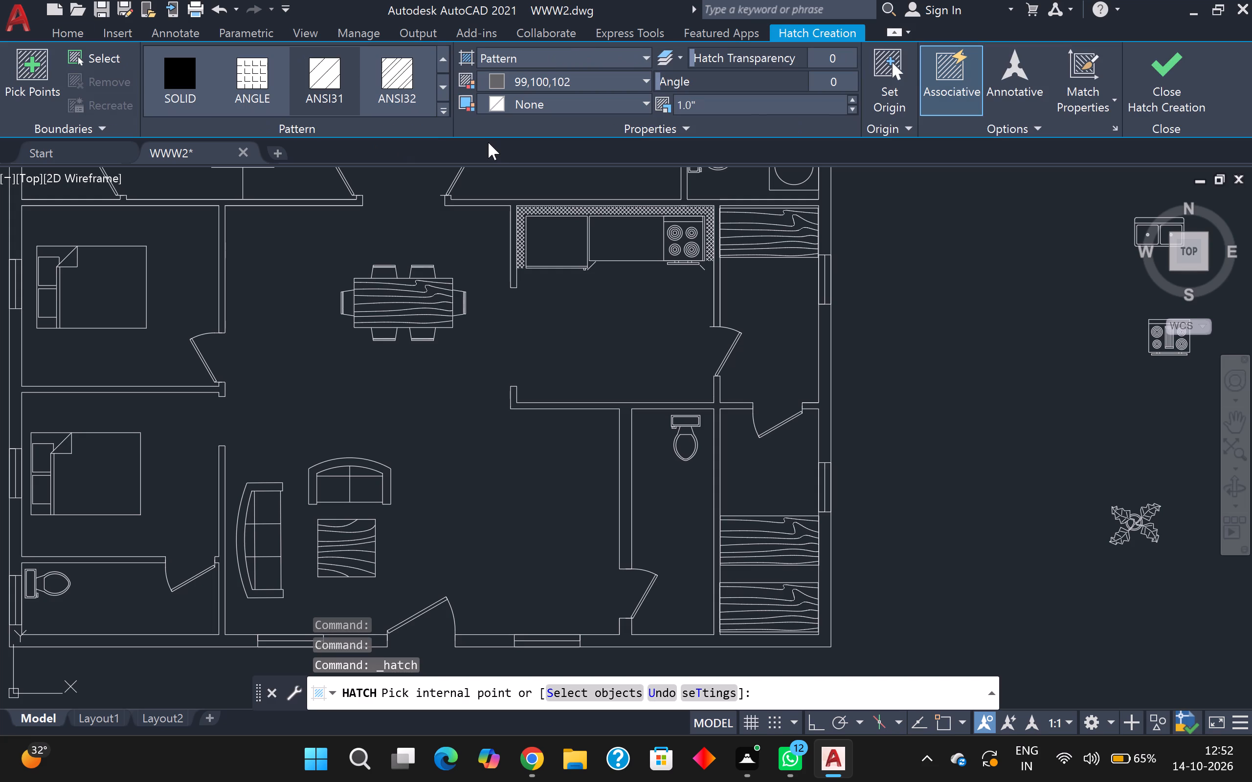
pyautogui.click(500, 79)
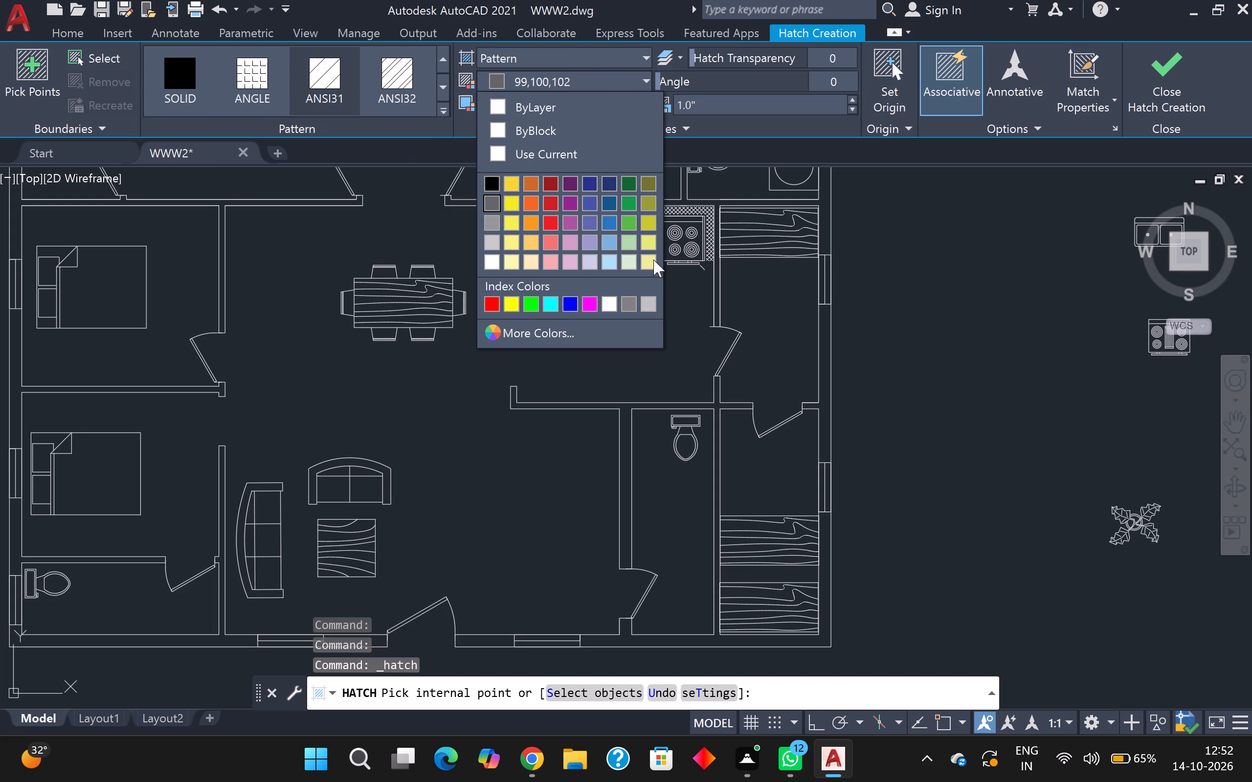
pyautogui.click(486, 199)
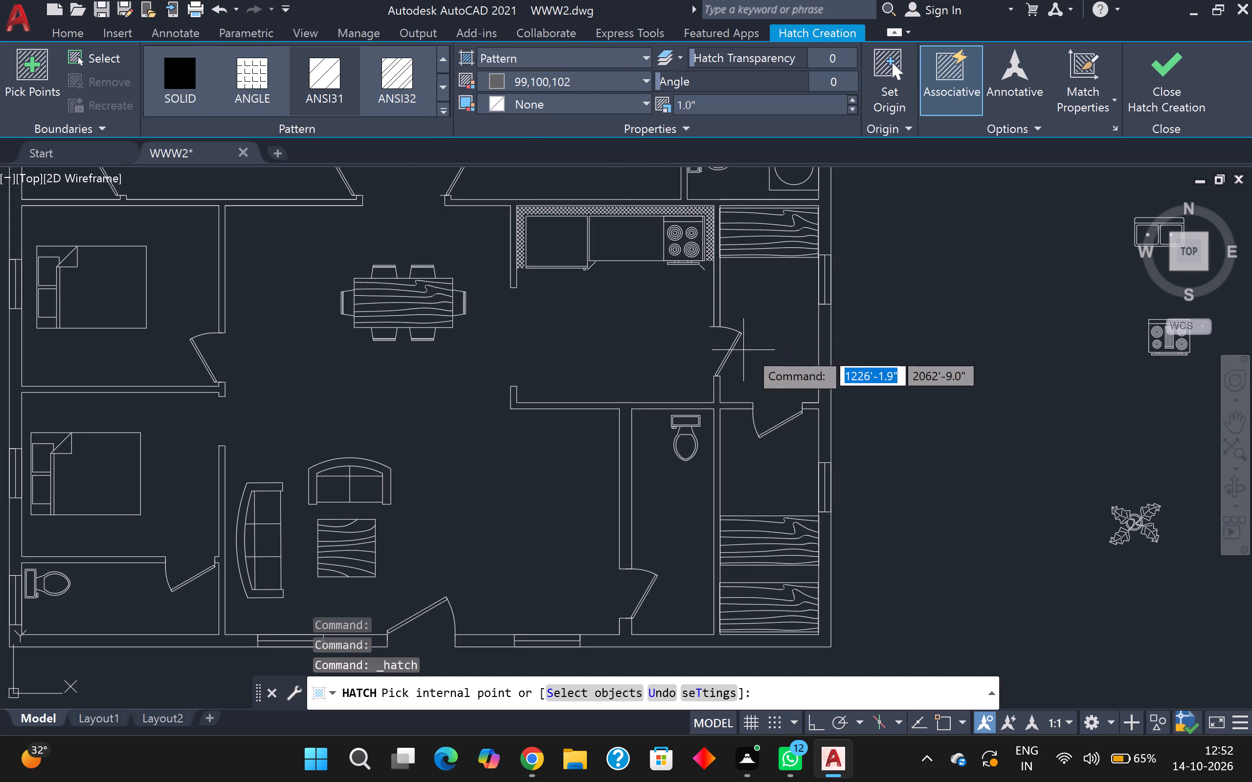
pyautogui.scroll(3, 818, 365)
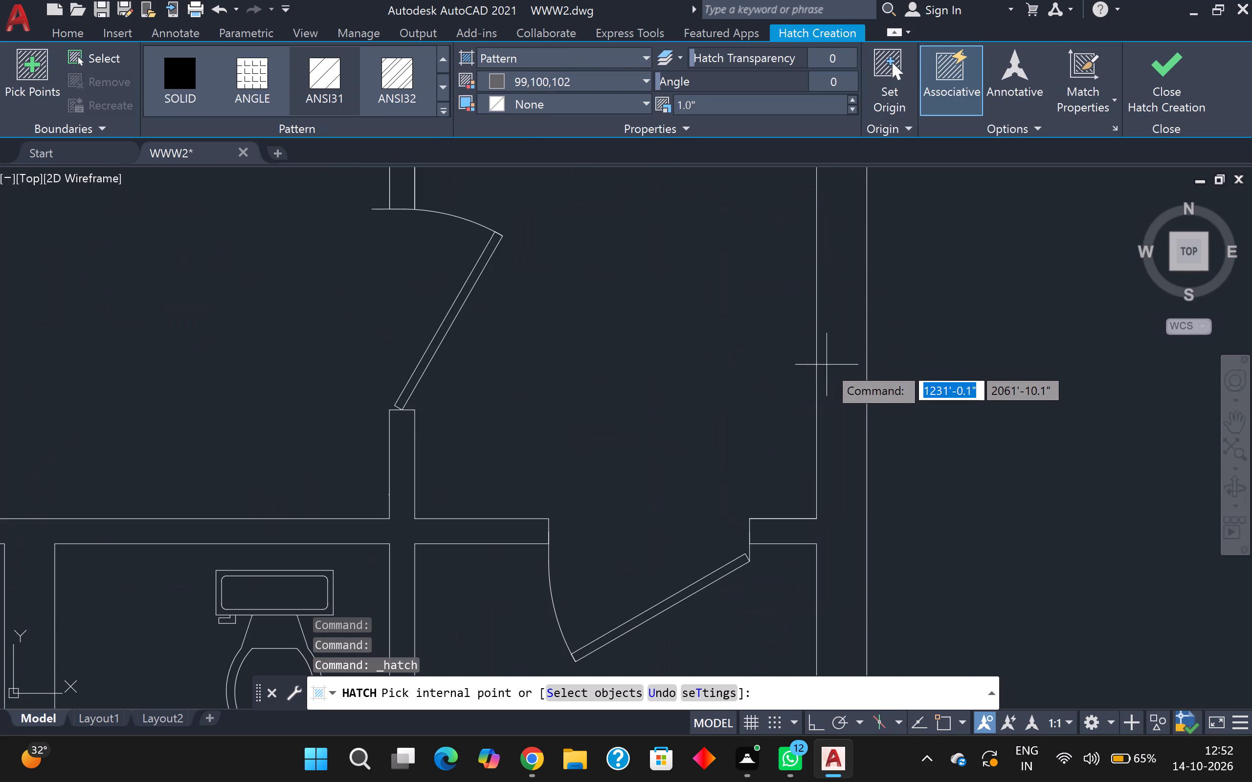
pyautogui.scroll(2, 827, 365)
pyautogui.scroll(-8, 826, 365)
pyautogui.scroll(3, 820, 360)
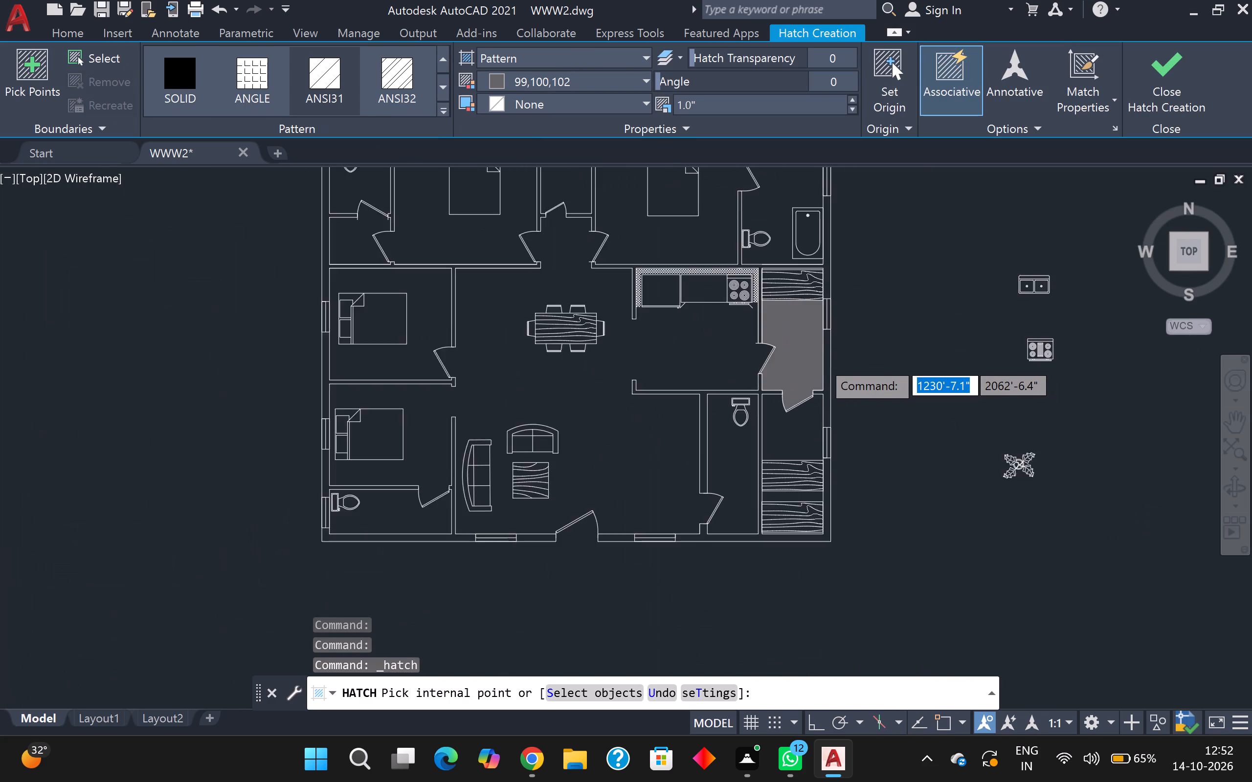
pyautogui.scroll(-2, 828, 375)
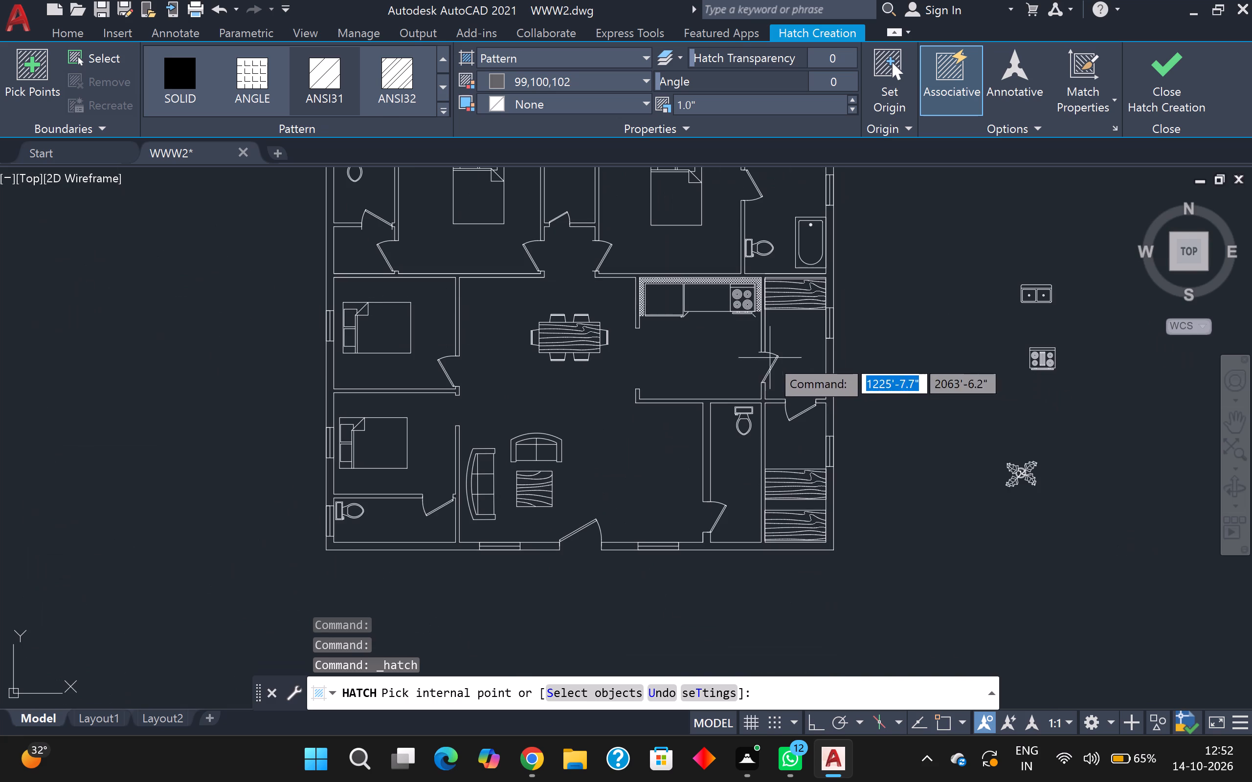
pyautogui.scroll(-1, 600, 353)
pyautogui.moveTo(612, 363); pyautogui.dragTo(625, 351, button='middle')
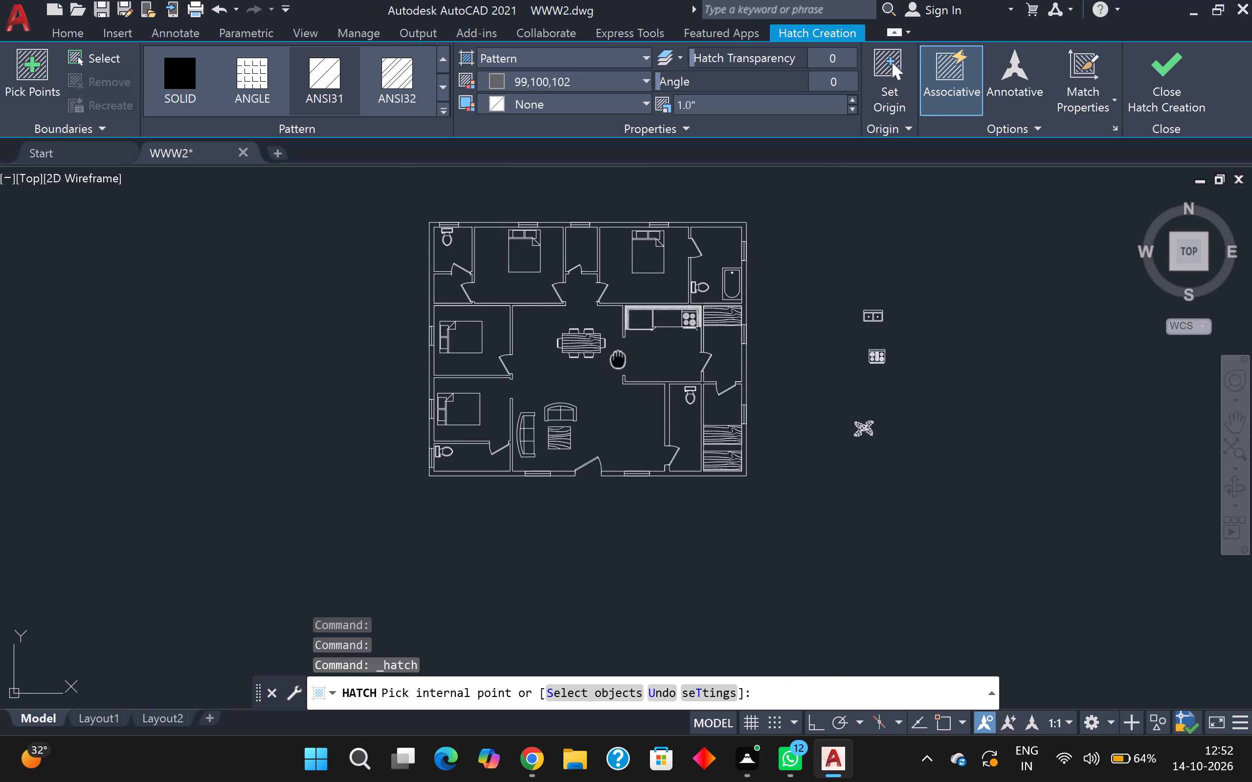
pyautogui.moveTo(625, 351); pyautogui.dragTo(750, 241, button='middle')
pyautogui.scroll(2, 604, 373)
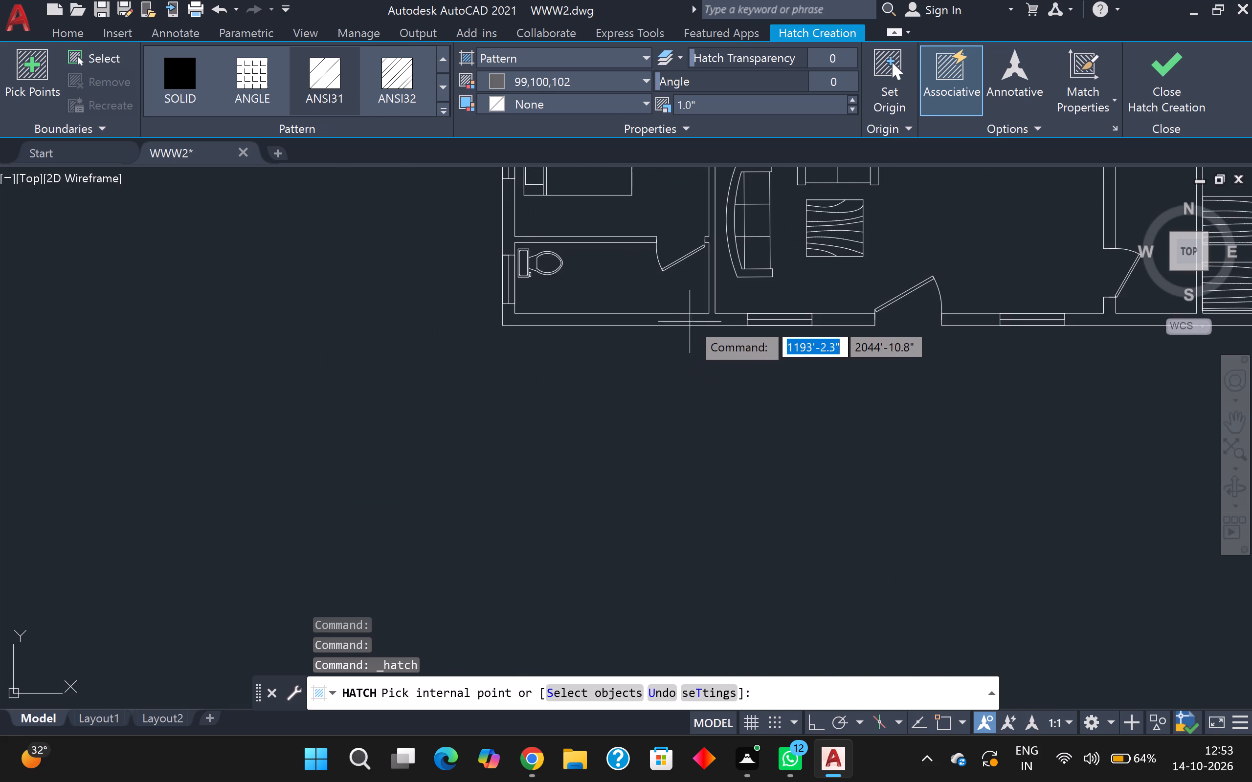
pyautogui.scroll(7, 685, 321)
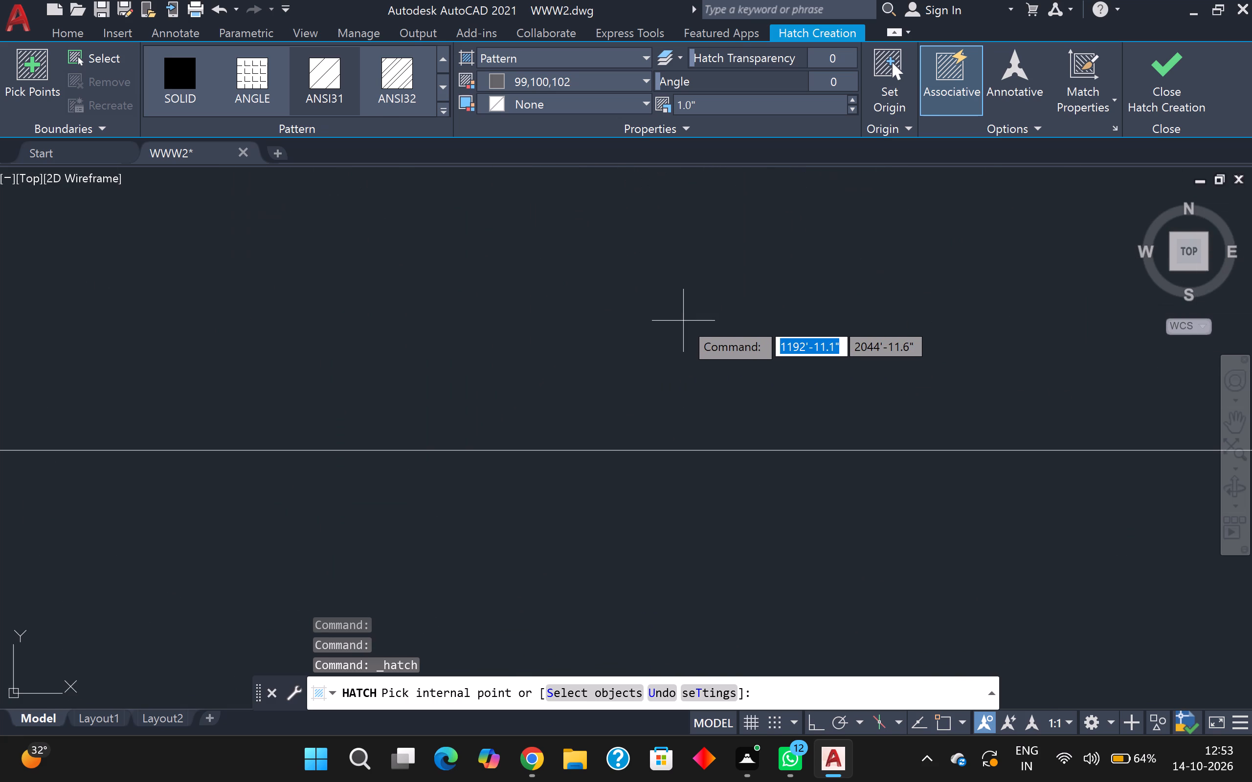
pyautogui.scroll(-3, 683, 321)
pyautogui.scroll(3, 681, 321)
pyautogui.click(679, 321)
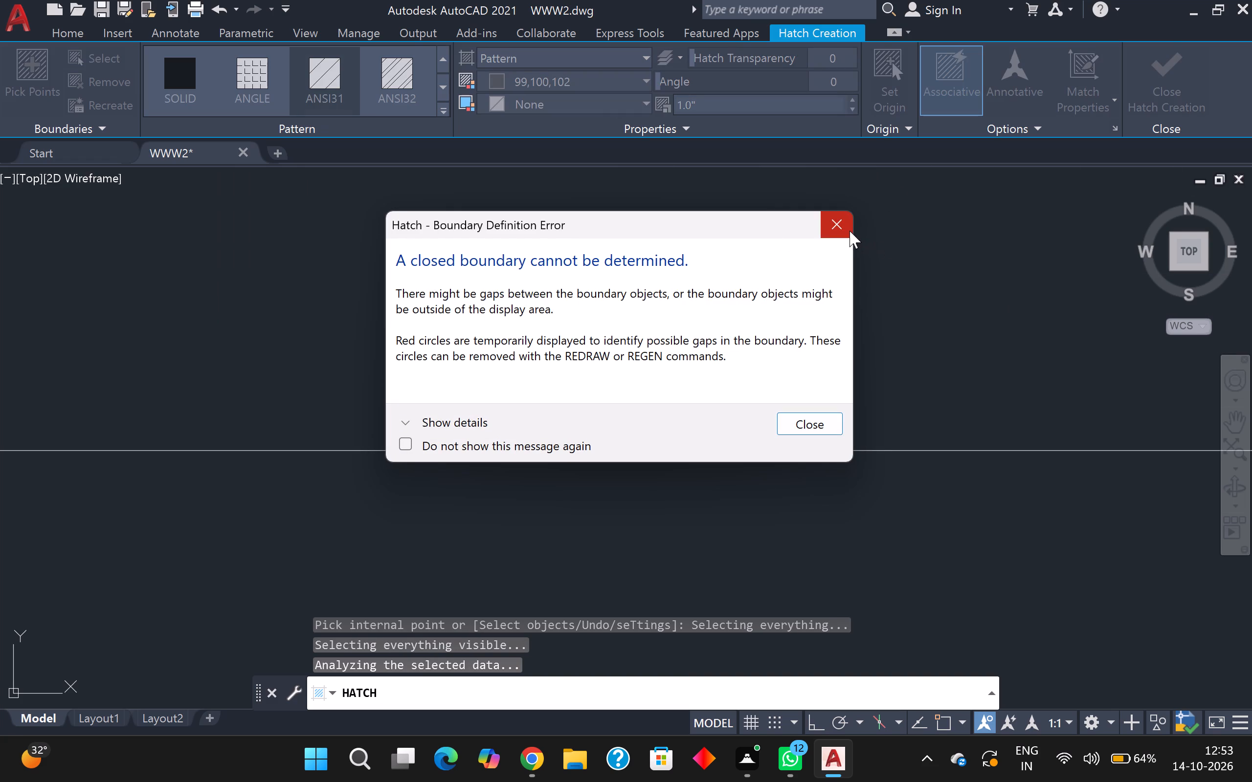
pyautogui.click(850, 231)
# Examine the exterior wall ends on both sides of the south entrance door for gaps in the hatch boundary.
pyautogui.scroll(-10, 843, 231)
pyautogui.scroll(1, 859, 256)
pyautogui.moveTo(865, 259); pyautogui.dragTo(586, 351, button='middle')
pyautogui.scroll(1, 1089, 337)
pyautogui.scroll(3, 806, 315)
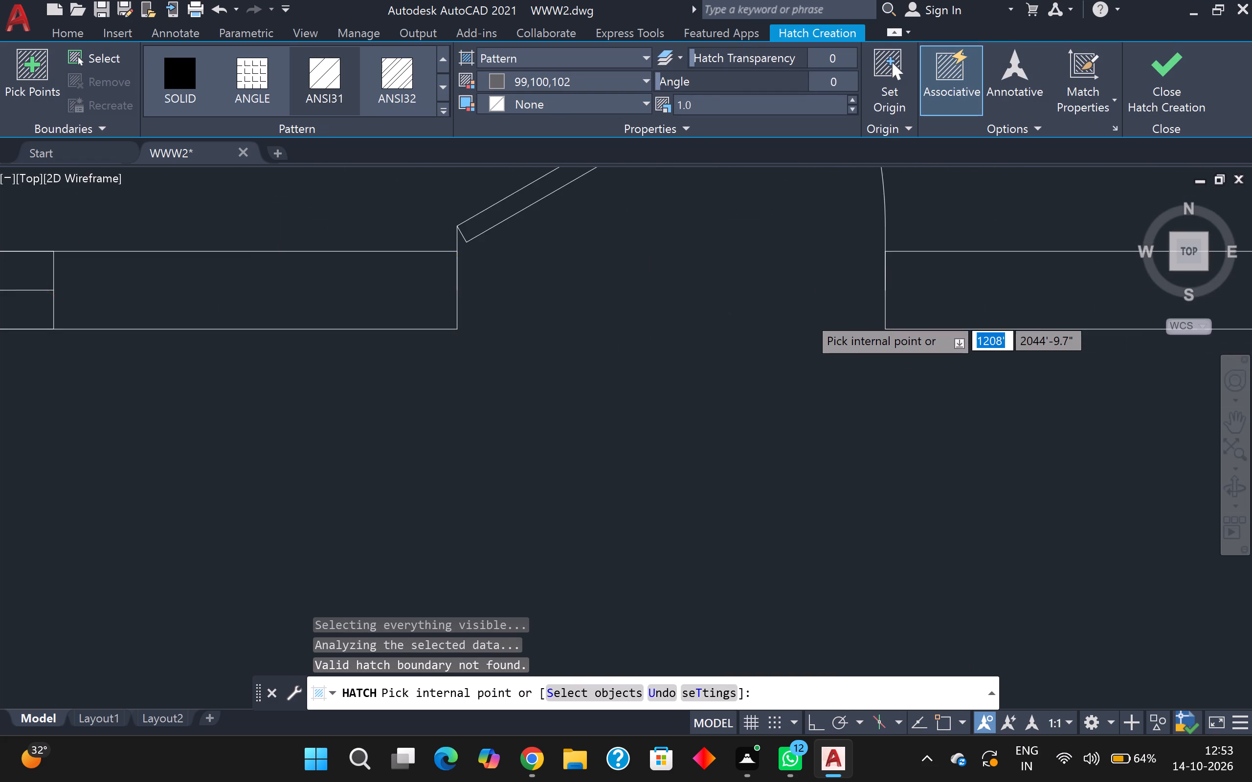
pyautogui.scroll(4, 806, 315)
pyautogui.moveTo(760, 307); pyautogui.dragTo(31, 280, button='middle')
pyautogui.scroll(-2, 26, 272)
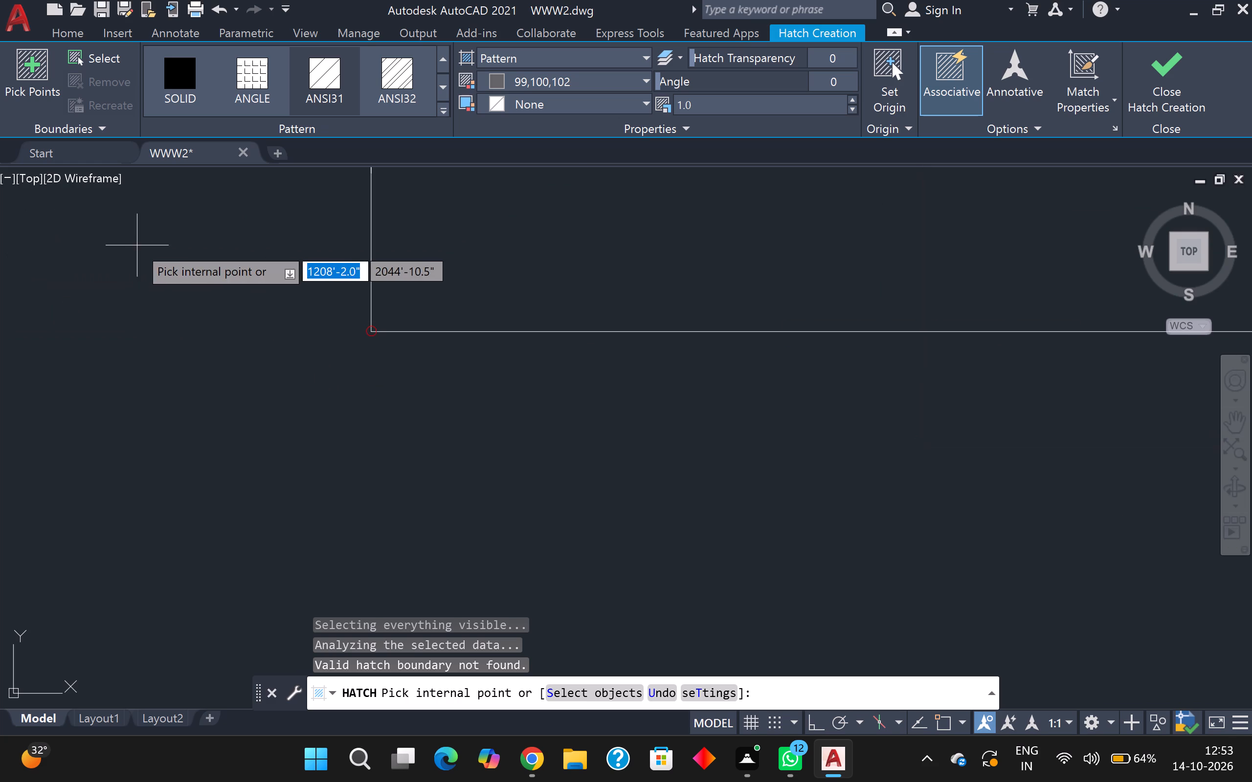
pyautogui.scroll(1, 132, 239)
pyautogui.scroll(-1, 132, 239)
pyautogui.moveTo(134, 239); pyautogui.dragTo(744, 309, button='middle')
pyautogui.scroll(-3, 355, 291)
pyautogui.scroll(1, 355, 291)
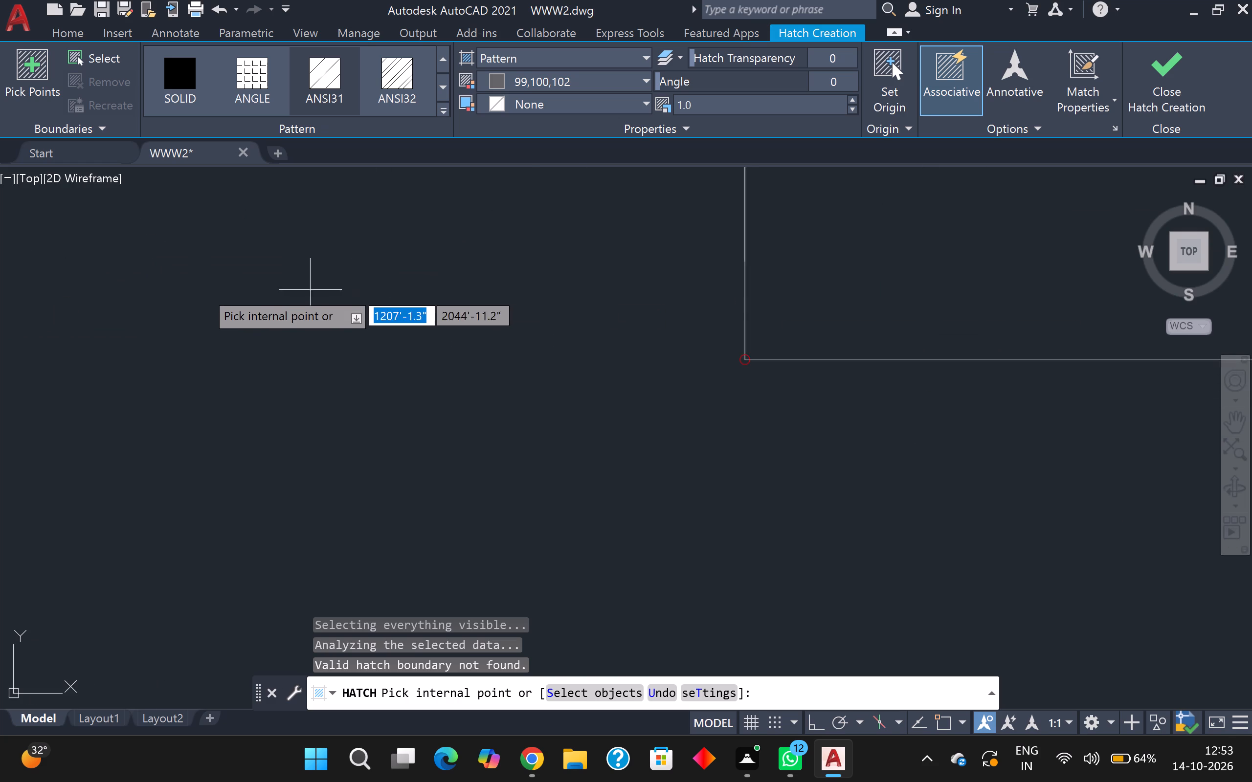
pyautogui.scroll(-1, 176, 288)
pyautogui.moveTo(176, 288); pyautogui.dragTo(547, 523, button='middle')
pyautogui.scroll(1, 180, 448)
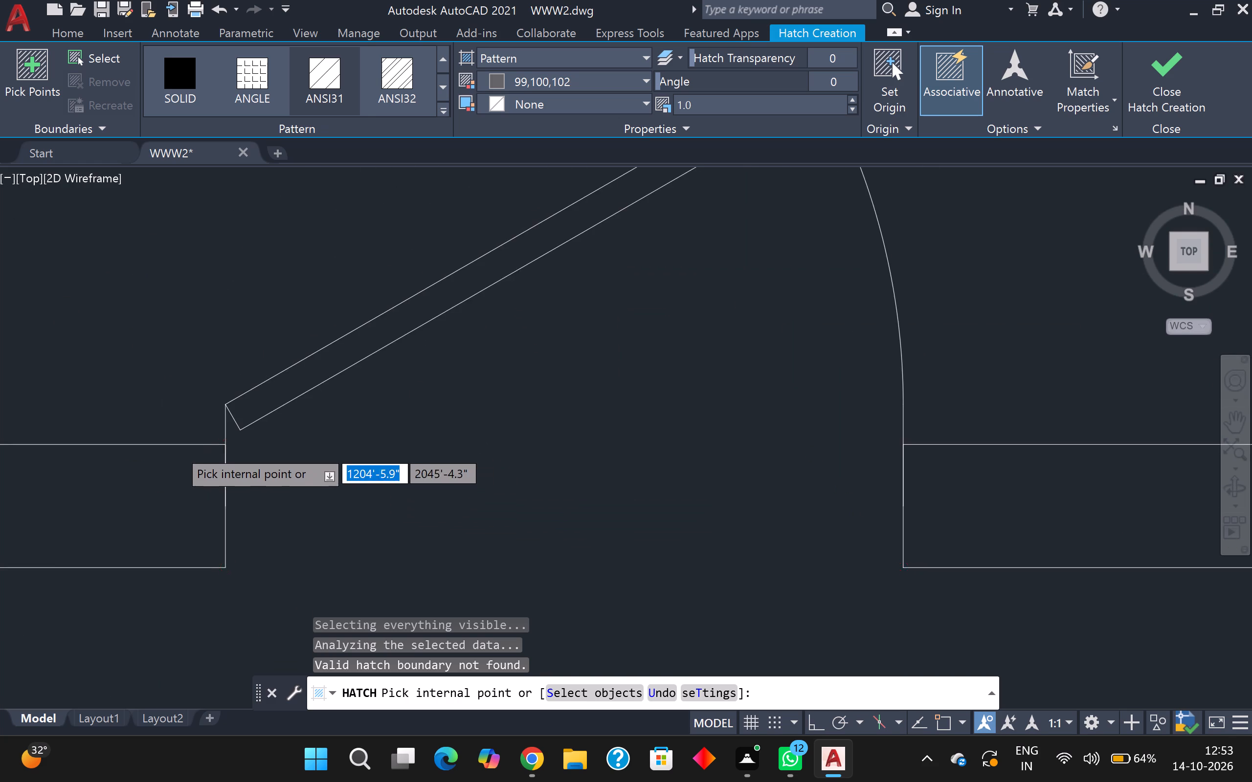
pyautogui.scroll(1, 177, 448)
pyautogui.scroll(4, 223, 446)
pyautogui.scroll(1, 432, 467)
pyautogui.moveTo(439, 467); pyautogui.dragTo(358, 503, button='middle')
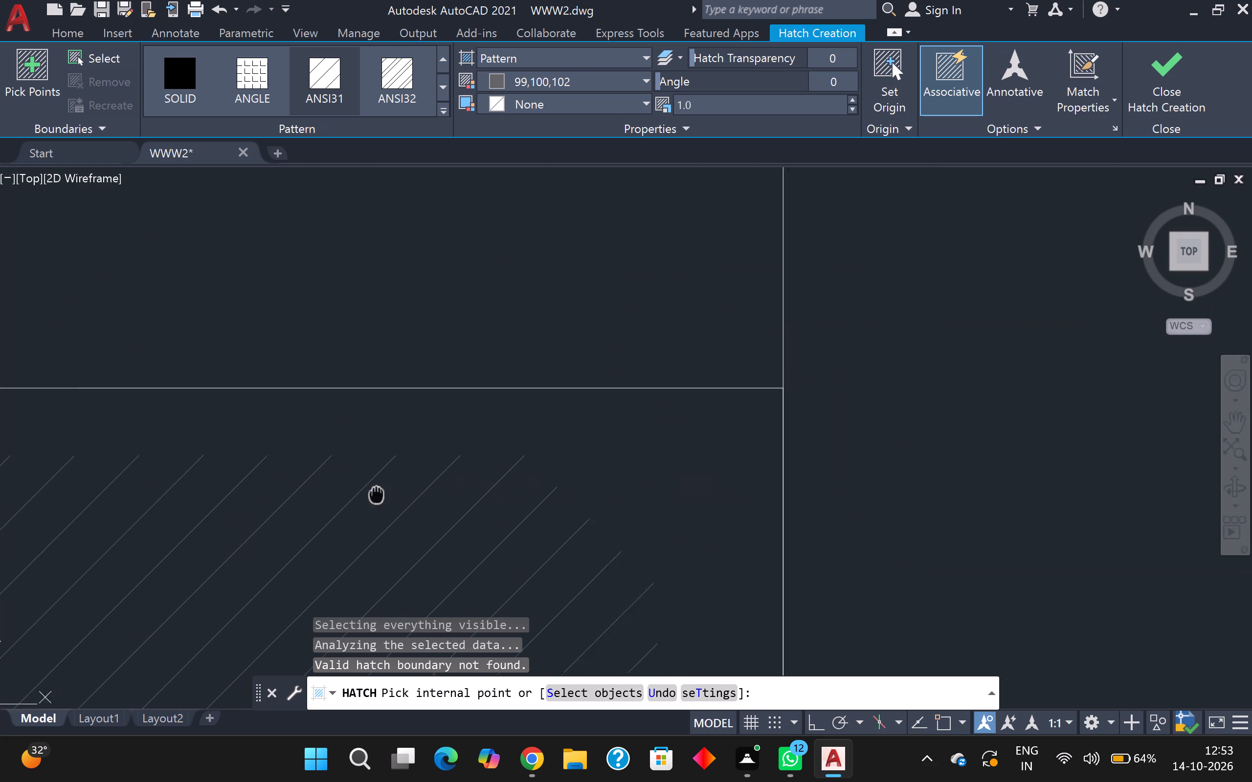
pyautogui.moveTo(358, 503); pyautogui.dragTo(329, 519, button='middle')
pyautogui.scroll(-11, 410, 473)
pyautogui.scroll(-2, 364, 446)
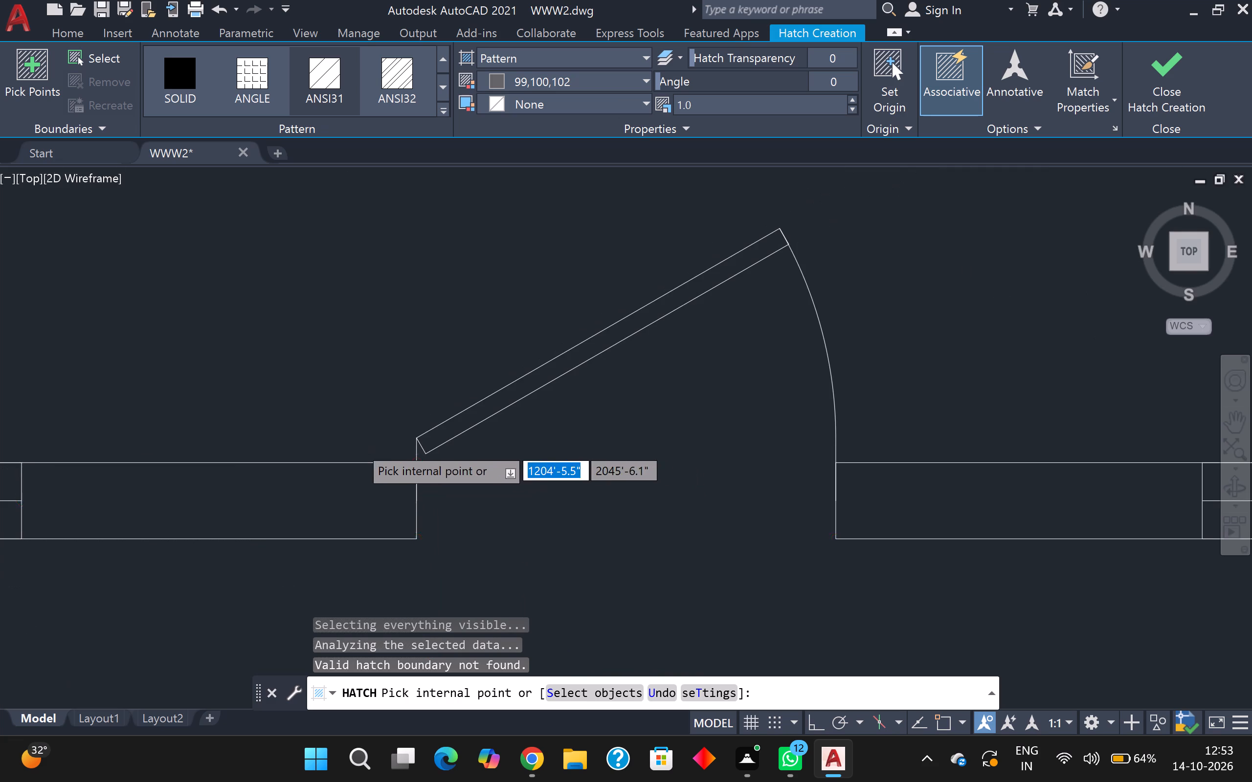
# Hatch the exterior wall section between the west window and the south entrance door with the SOLID pattern.
pyautogui.scroll(-2, 331, 442)
pyautogui.scroll(2, 311, 437)
pyautogui.moveTo(312, 437); pyautogui.dragTo(377, 430, button='middle')
pyautogui.scroll(3, 381, 441)
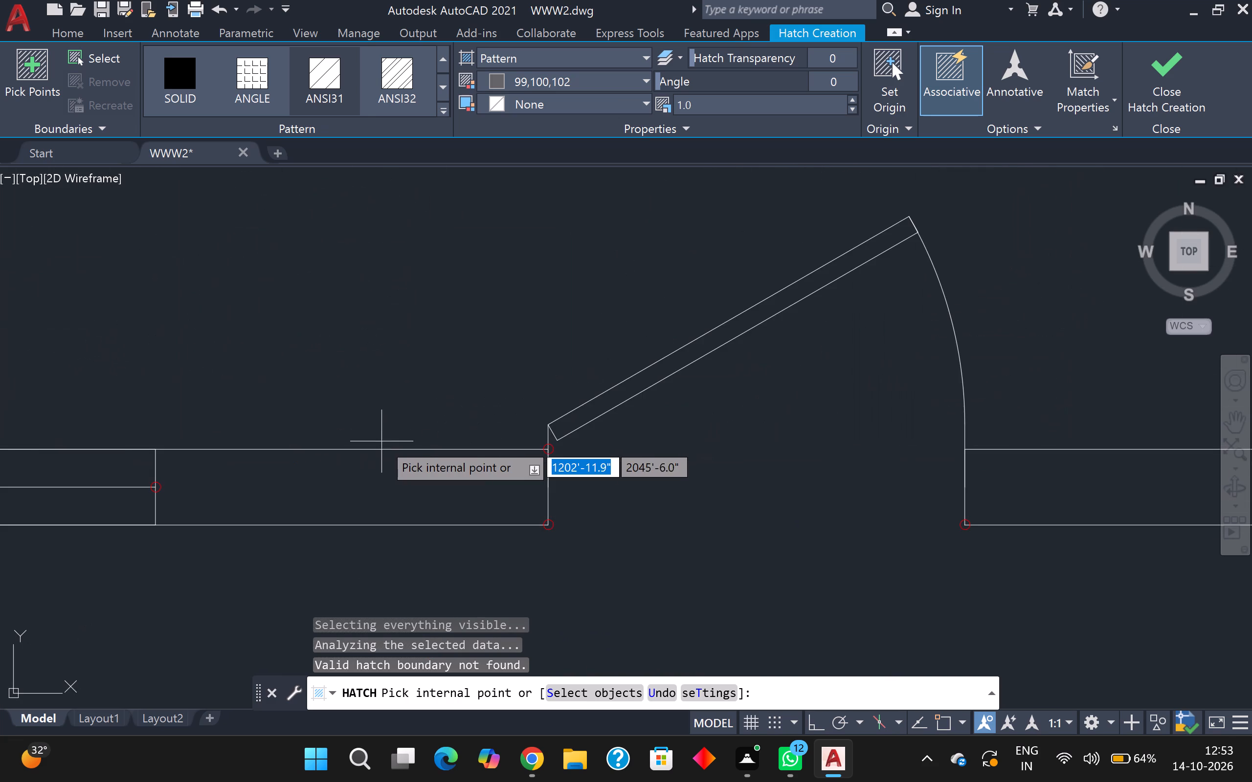
pyautogui.scroll(1, 390, 473)
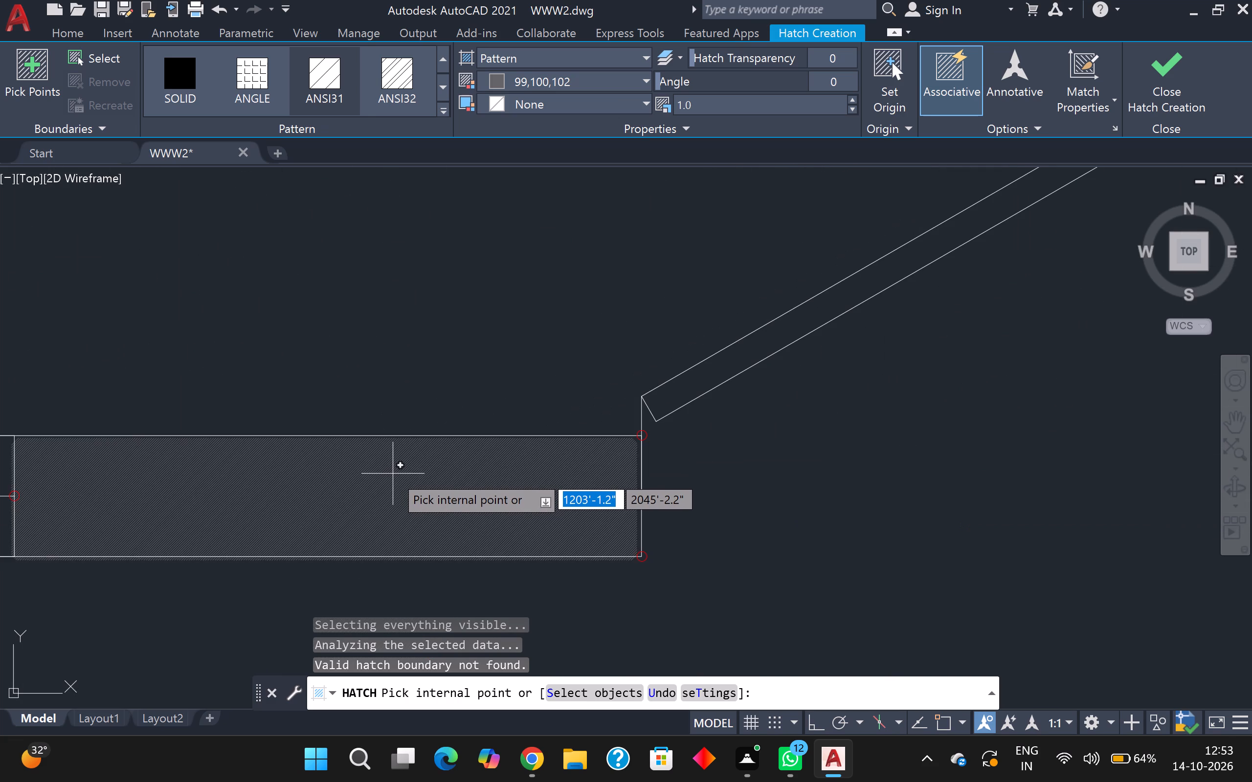
pyautogui.click(393, 474)
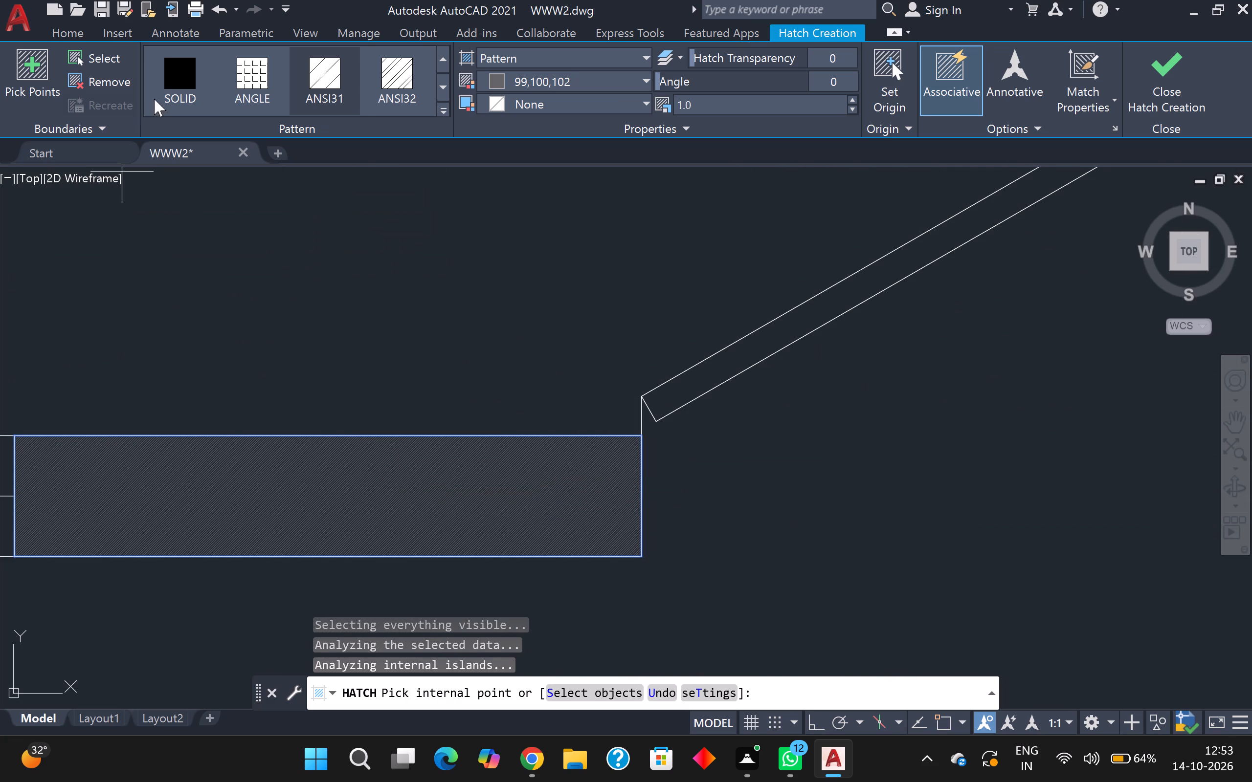
pyautogui.click(154, 99)
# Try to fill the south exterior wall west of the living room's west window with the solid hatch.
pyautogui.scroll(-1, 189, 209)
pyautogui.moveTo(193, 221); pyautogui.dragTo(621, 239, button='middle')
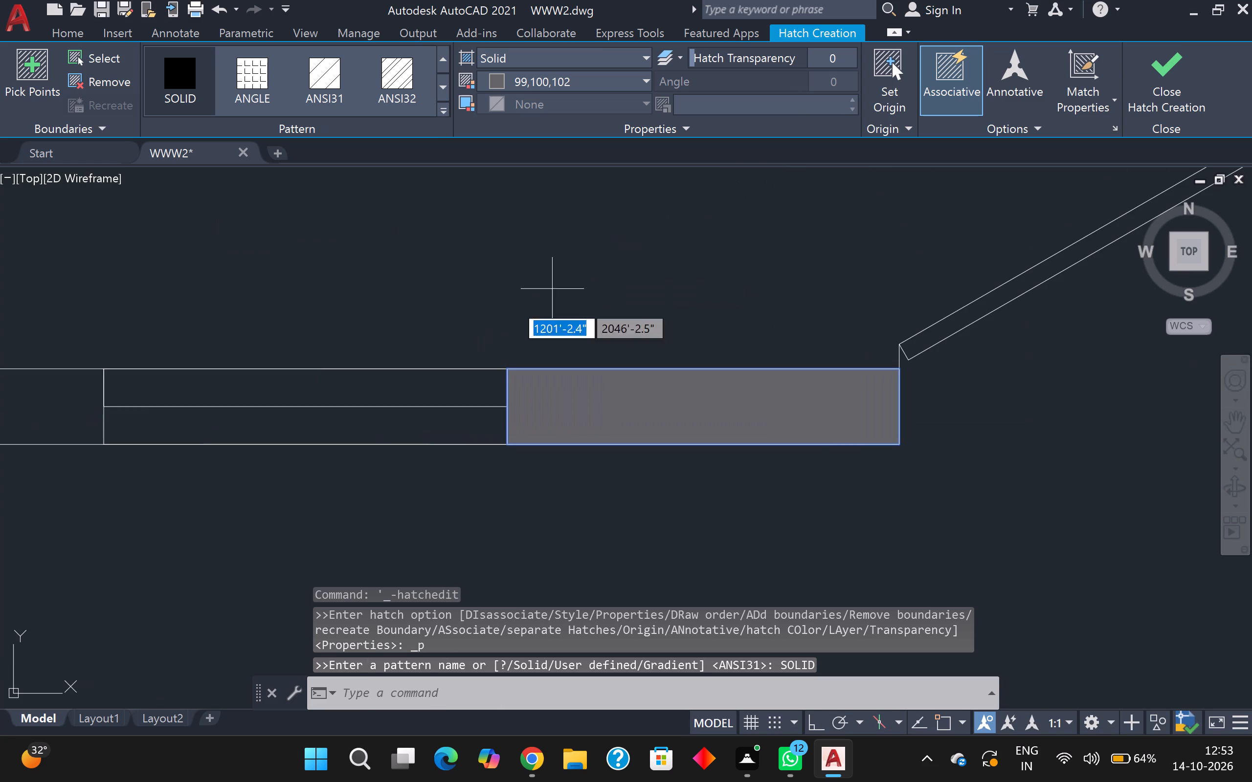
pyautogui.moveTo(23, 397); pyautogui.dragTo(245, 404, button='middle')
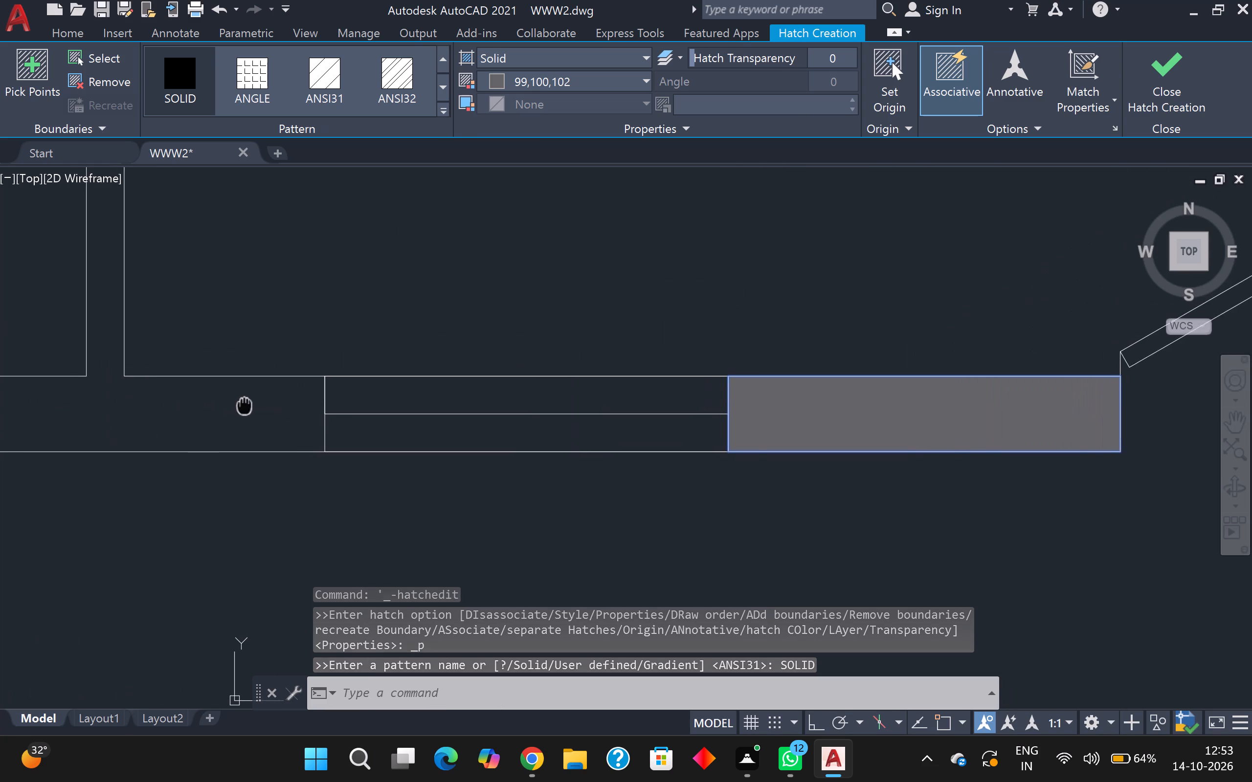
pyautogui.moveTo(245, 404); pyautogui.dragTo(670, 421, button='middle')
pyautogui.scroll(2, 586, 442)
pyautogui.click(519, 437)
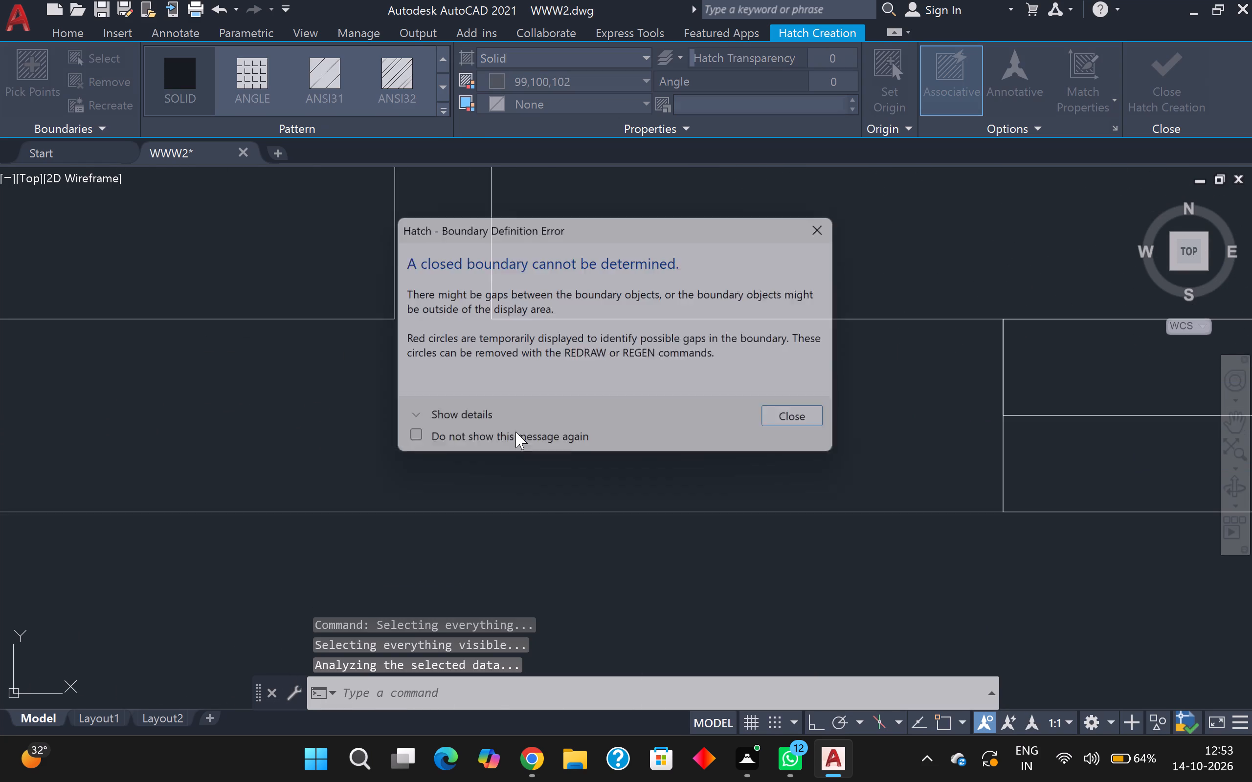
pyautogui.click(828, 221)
# Fill the exterior wall section between the south entrance door and the window east of it with the solid hatch.
pyautogui.scroll(-6, 798, 272)
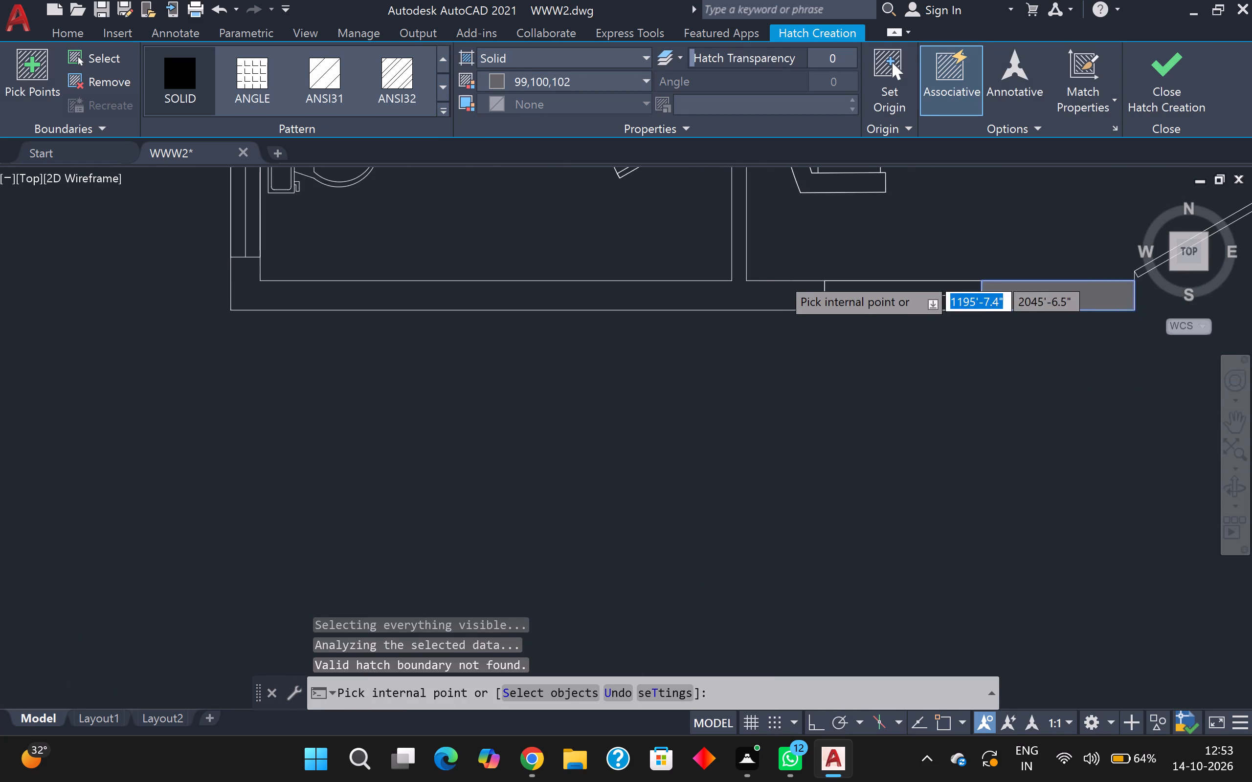
pyautogui.moveTo(956, 338); pyautogui.dragTo(880, 419, button='middle')
pyautogui.scroll(3, 880, 419)
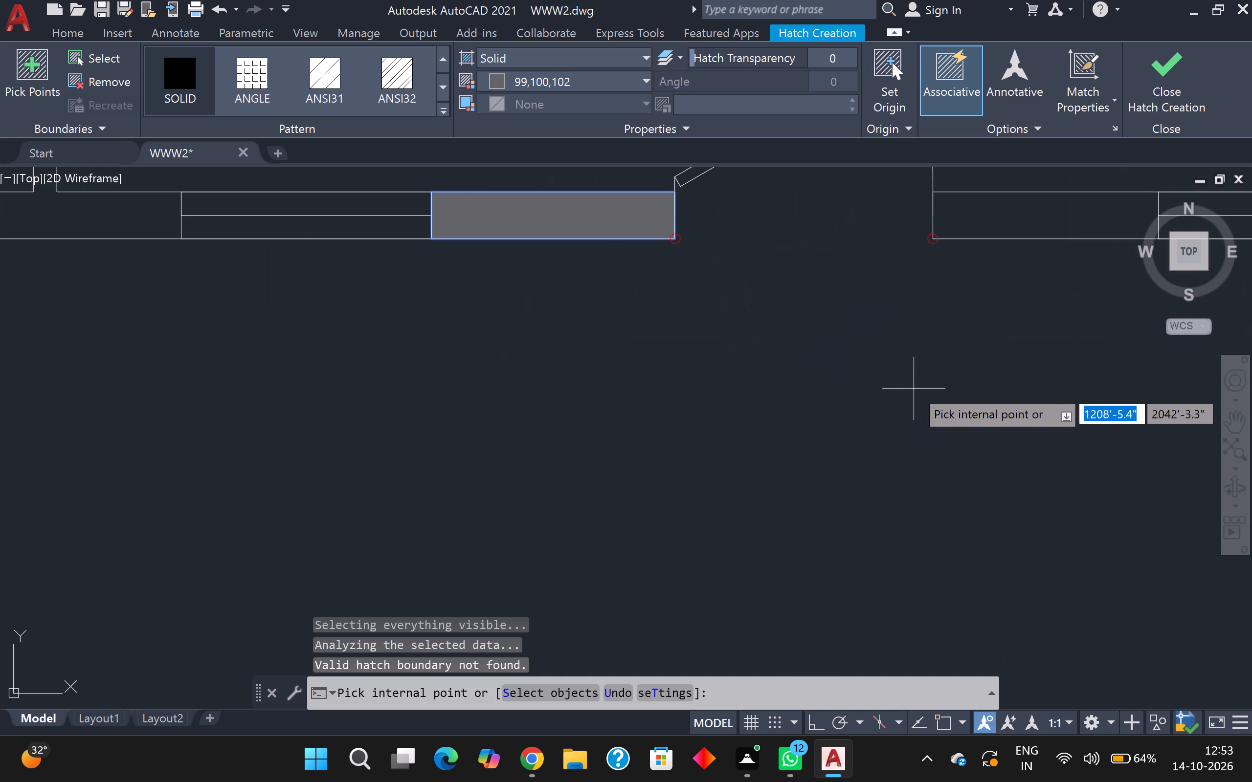
pyautogui.moveTo(886, 421); pyautogui.dragTo(719, 530, button='middle')
pyautogui.scroll(2, 878, 322)
pyautogui.scroll(3, 759, 333)
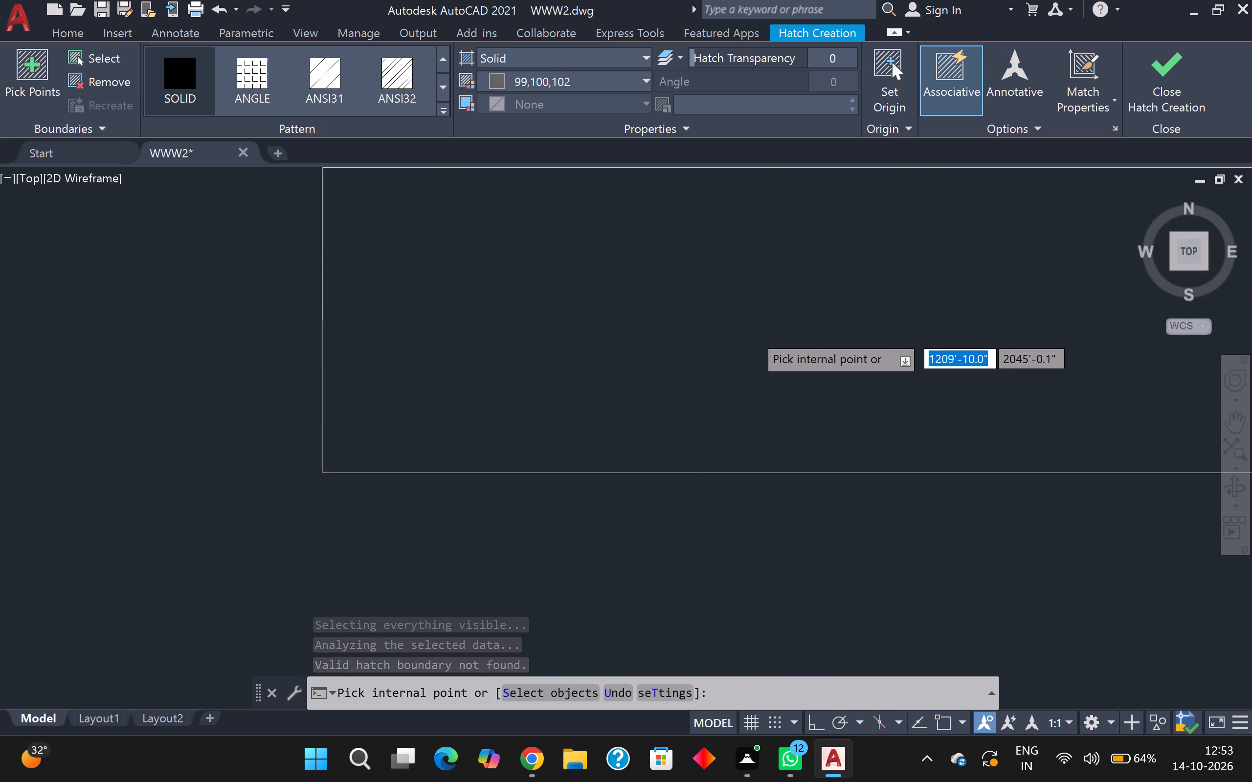
pyautogui.scroll(-2, 703, 335)
pyautogui.scroll(1, 700, 335)
pyautogui.moveTo(700, 335); pyautogui.dragTo(687, 349, button='middle')
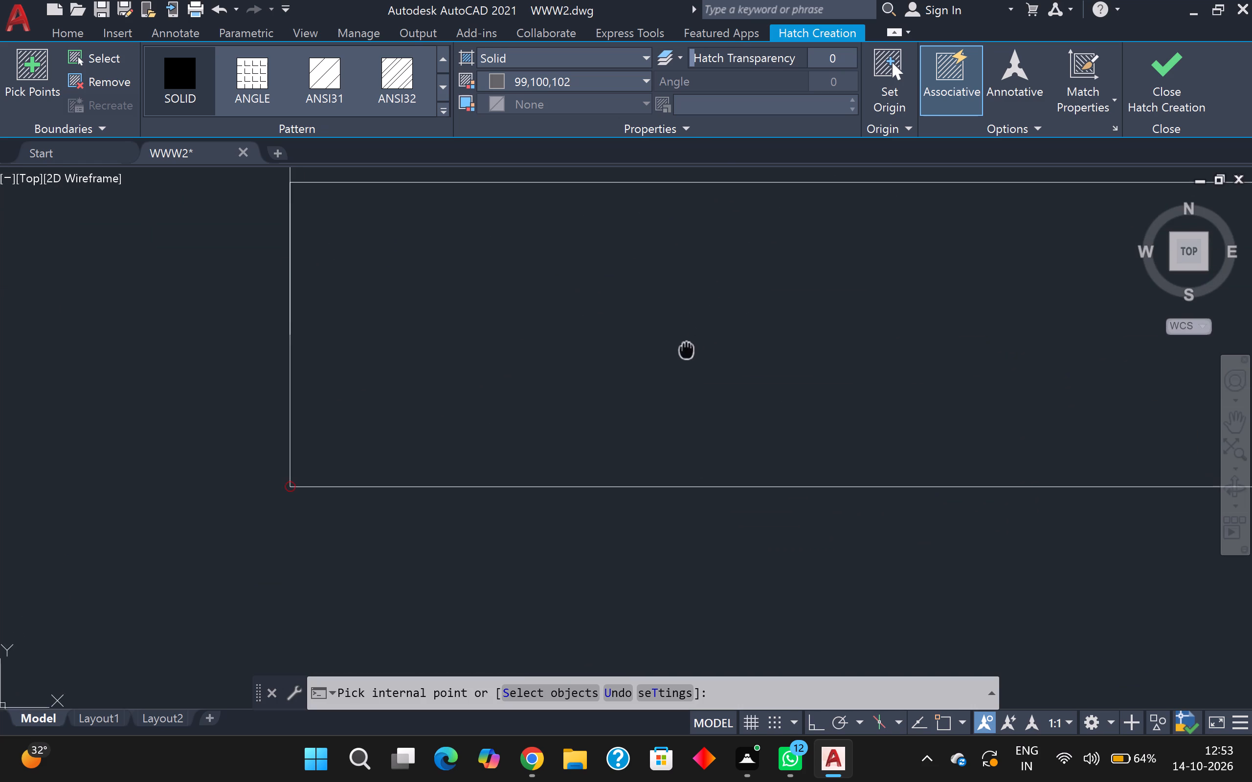
pyautogui.moveTo(687, 342); pyautogui.dragTo(691, 339)
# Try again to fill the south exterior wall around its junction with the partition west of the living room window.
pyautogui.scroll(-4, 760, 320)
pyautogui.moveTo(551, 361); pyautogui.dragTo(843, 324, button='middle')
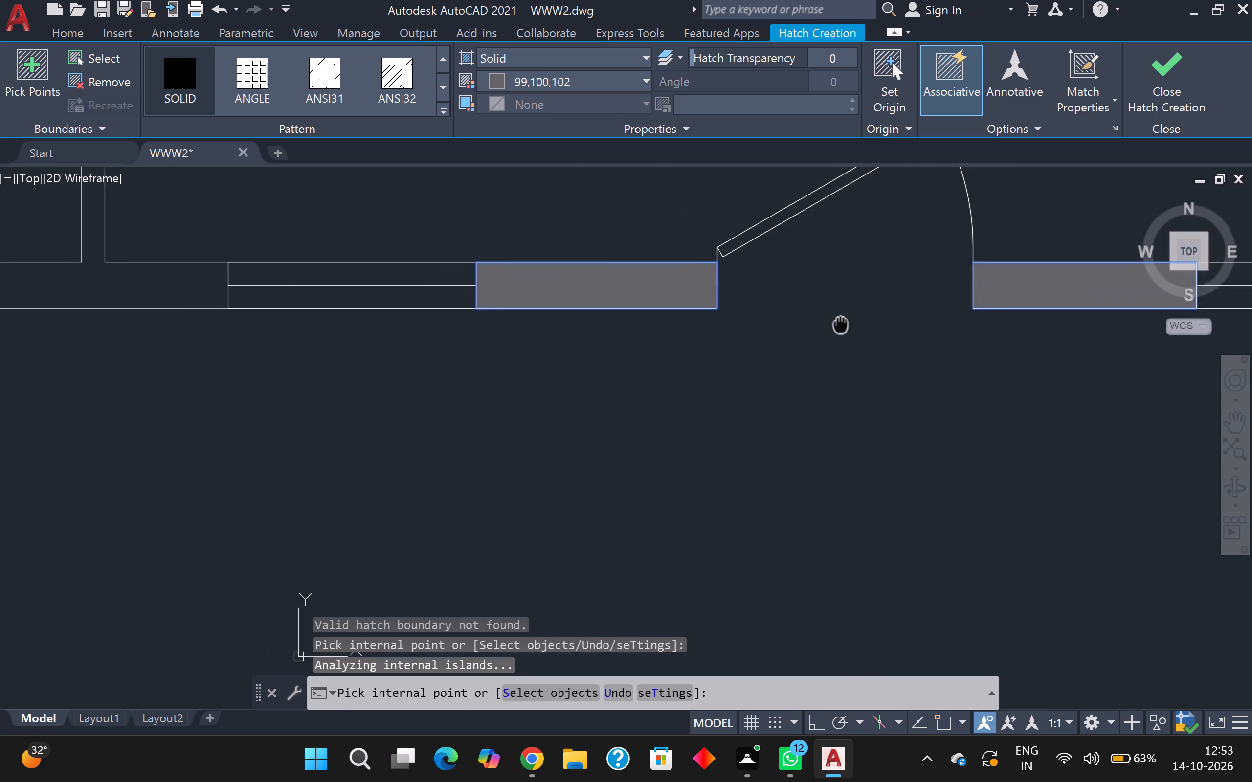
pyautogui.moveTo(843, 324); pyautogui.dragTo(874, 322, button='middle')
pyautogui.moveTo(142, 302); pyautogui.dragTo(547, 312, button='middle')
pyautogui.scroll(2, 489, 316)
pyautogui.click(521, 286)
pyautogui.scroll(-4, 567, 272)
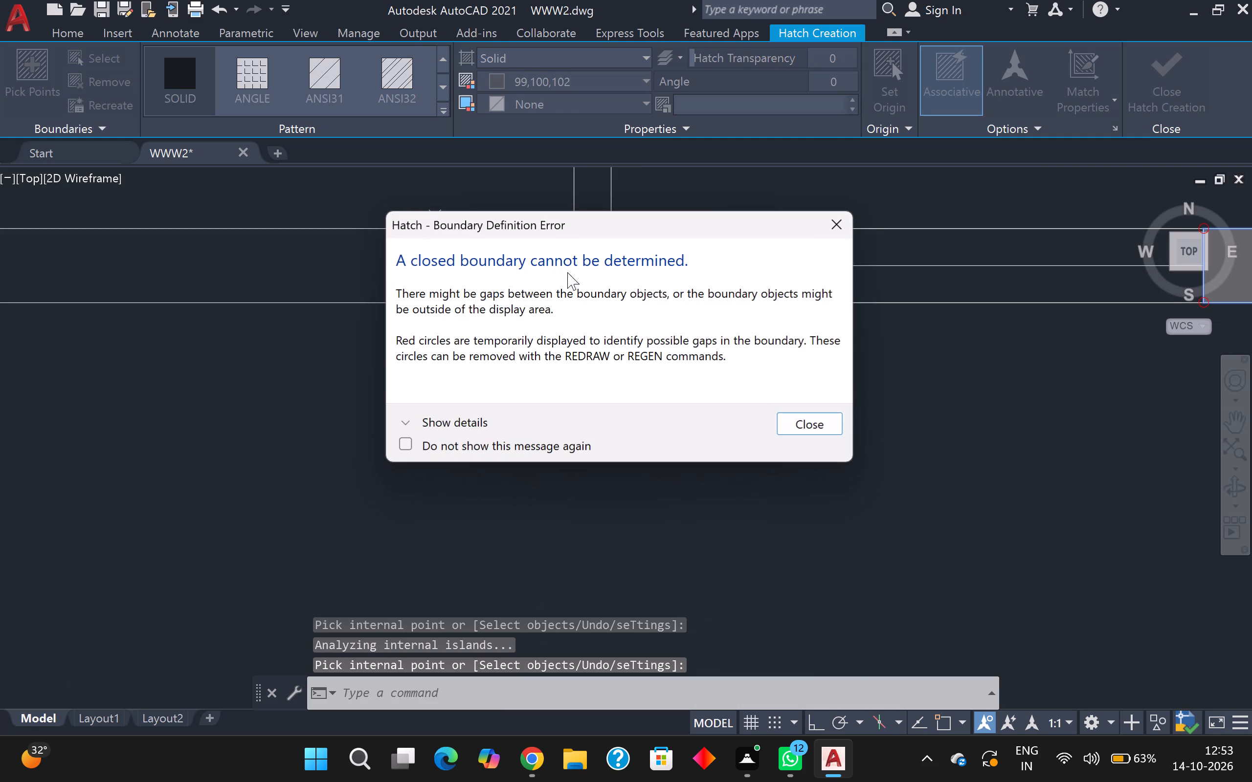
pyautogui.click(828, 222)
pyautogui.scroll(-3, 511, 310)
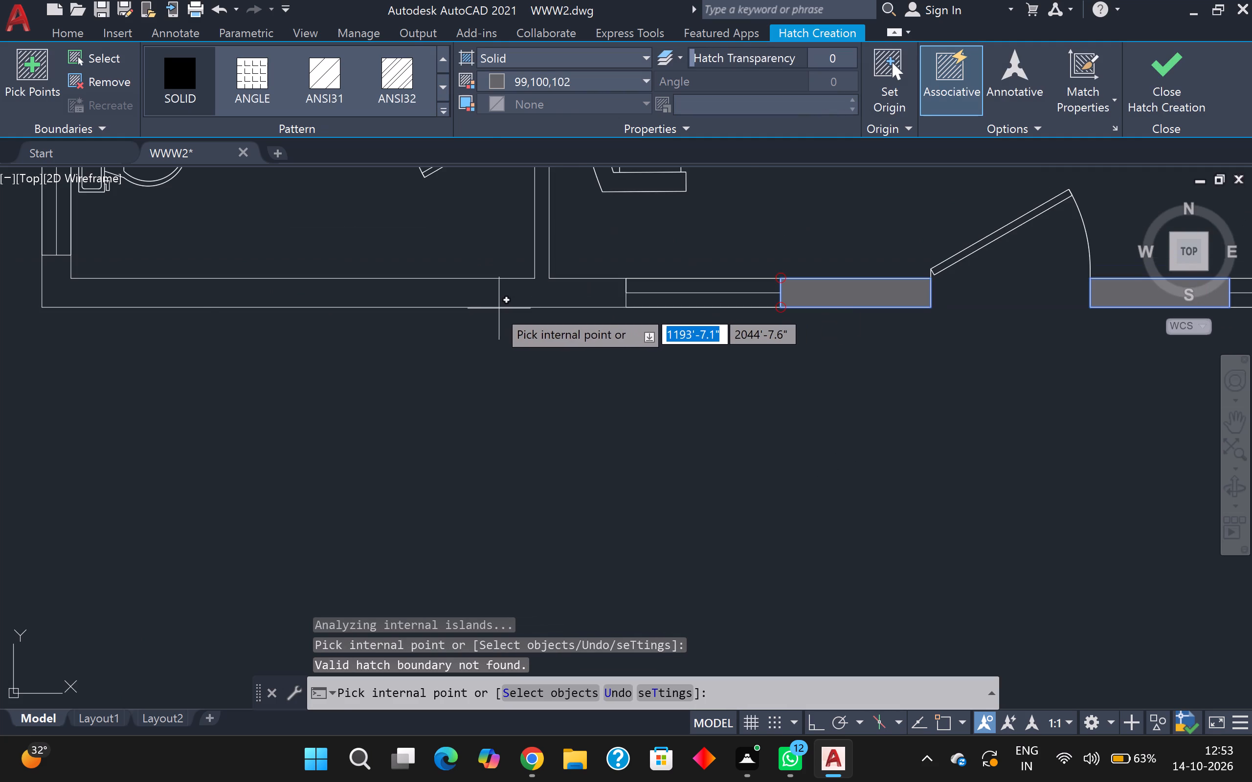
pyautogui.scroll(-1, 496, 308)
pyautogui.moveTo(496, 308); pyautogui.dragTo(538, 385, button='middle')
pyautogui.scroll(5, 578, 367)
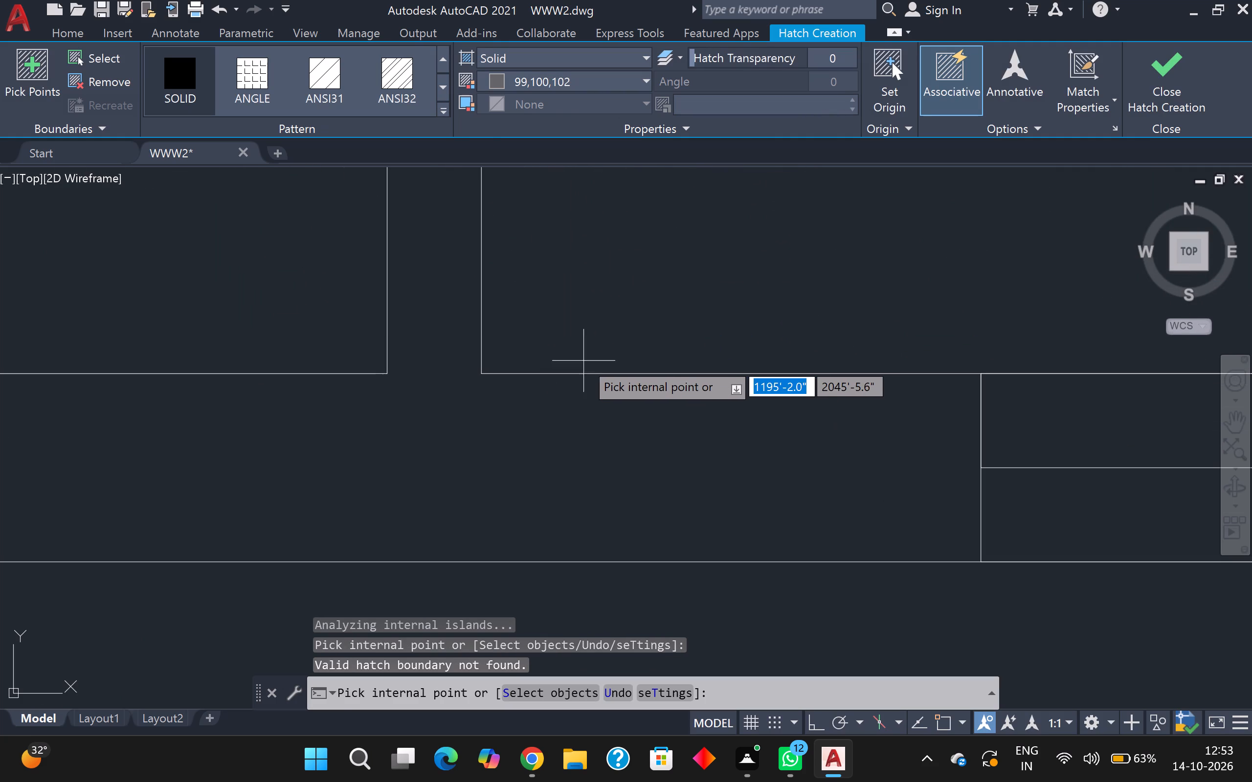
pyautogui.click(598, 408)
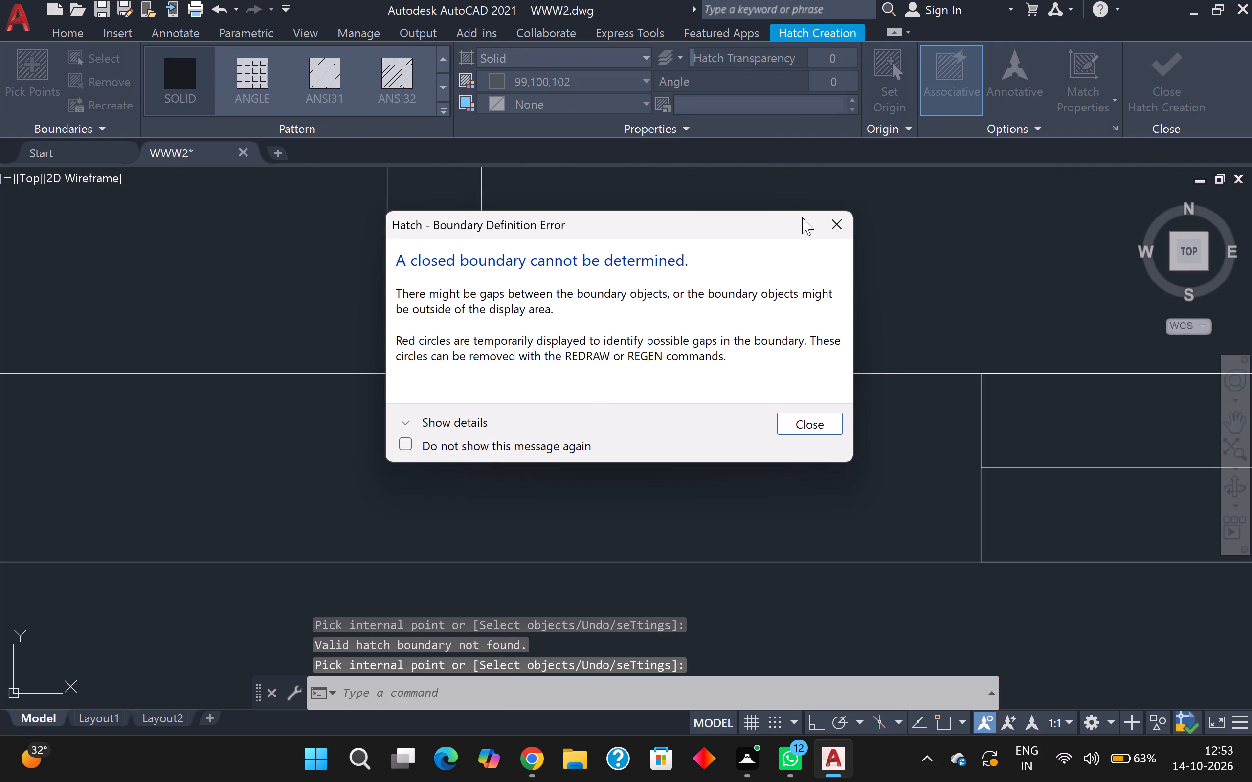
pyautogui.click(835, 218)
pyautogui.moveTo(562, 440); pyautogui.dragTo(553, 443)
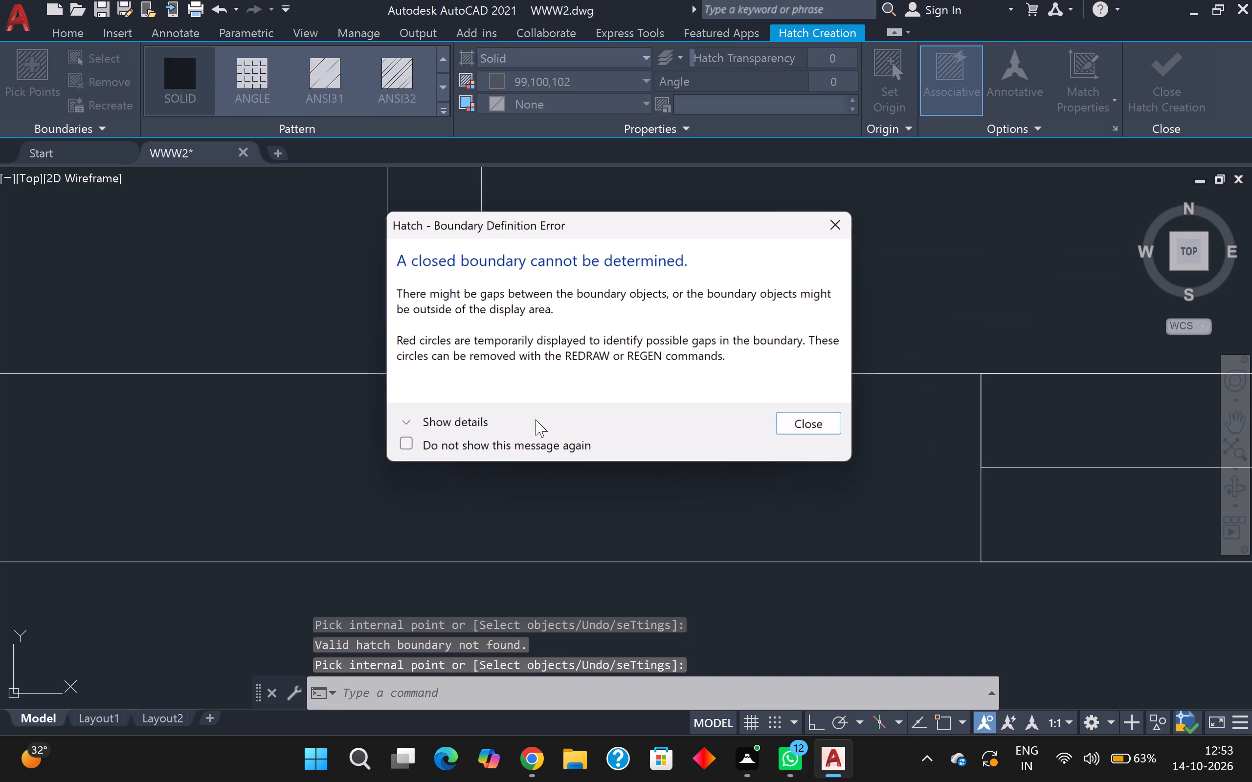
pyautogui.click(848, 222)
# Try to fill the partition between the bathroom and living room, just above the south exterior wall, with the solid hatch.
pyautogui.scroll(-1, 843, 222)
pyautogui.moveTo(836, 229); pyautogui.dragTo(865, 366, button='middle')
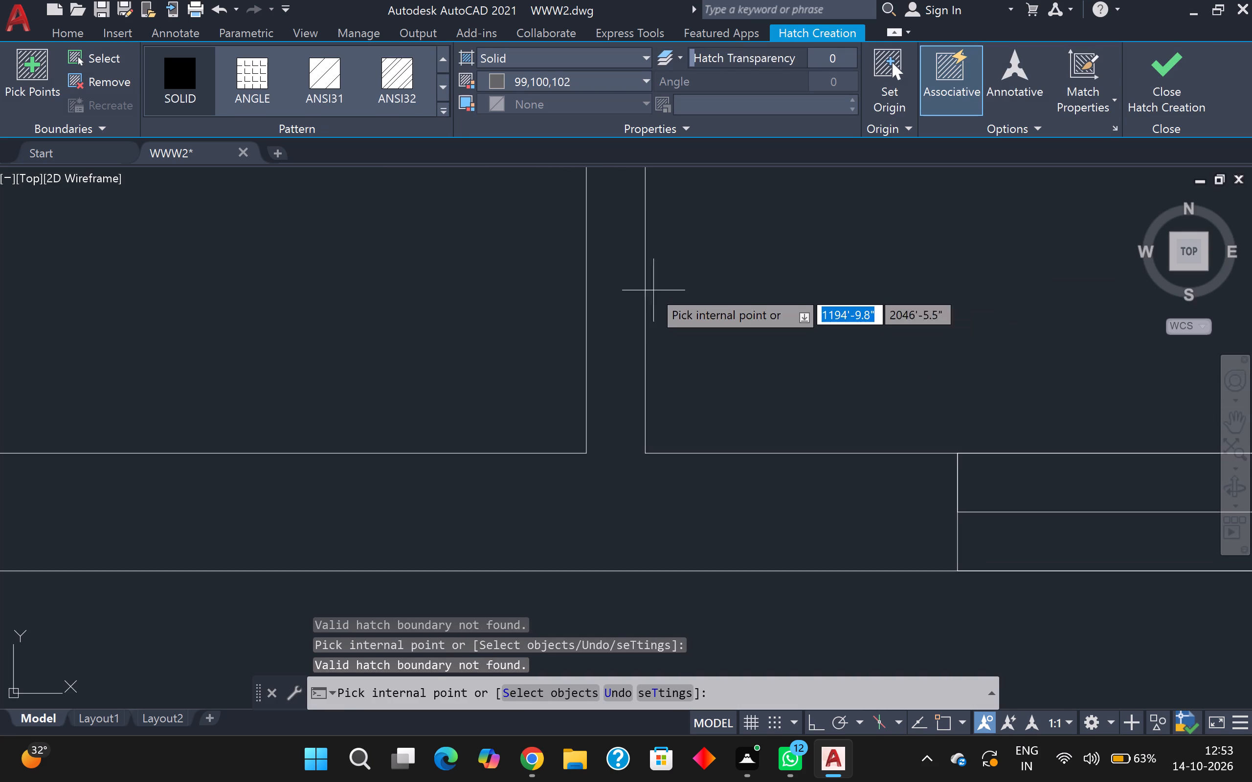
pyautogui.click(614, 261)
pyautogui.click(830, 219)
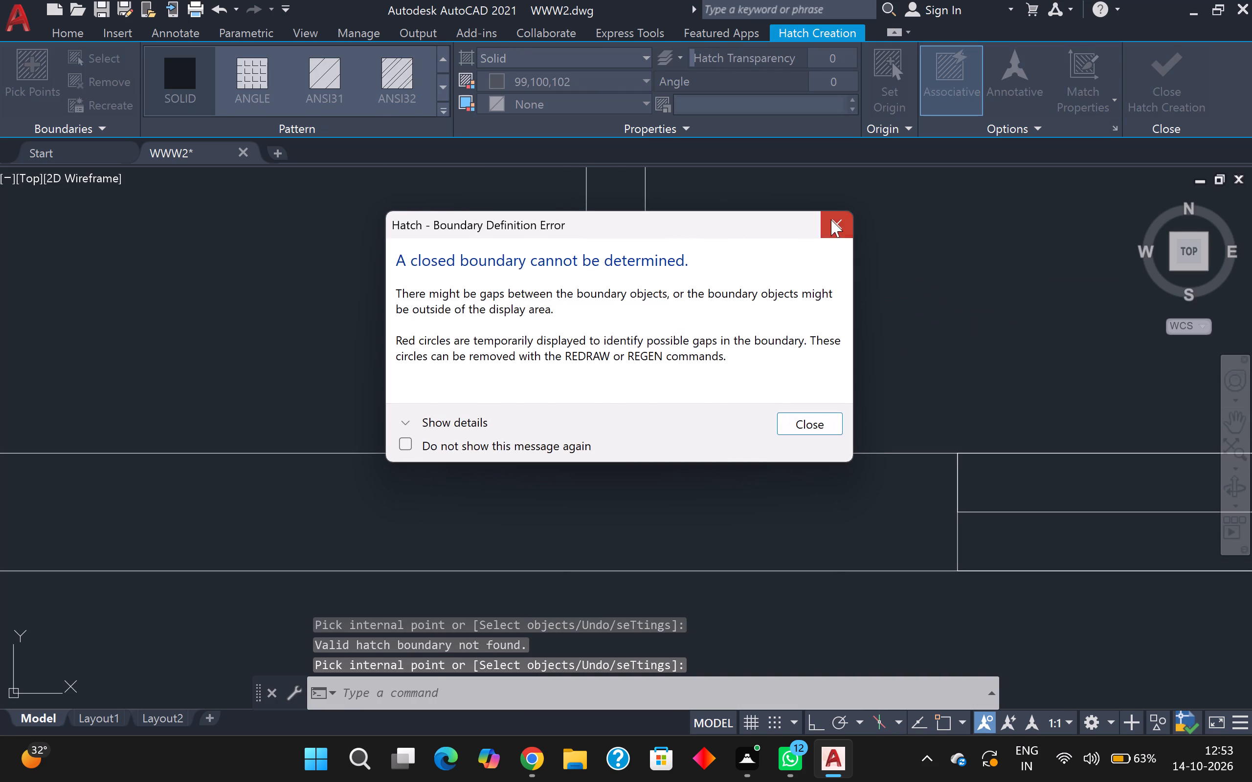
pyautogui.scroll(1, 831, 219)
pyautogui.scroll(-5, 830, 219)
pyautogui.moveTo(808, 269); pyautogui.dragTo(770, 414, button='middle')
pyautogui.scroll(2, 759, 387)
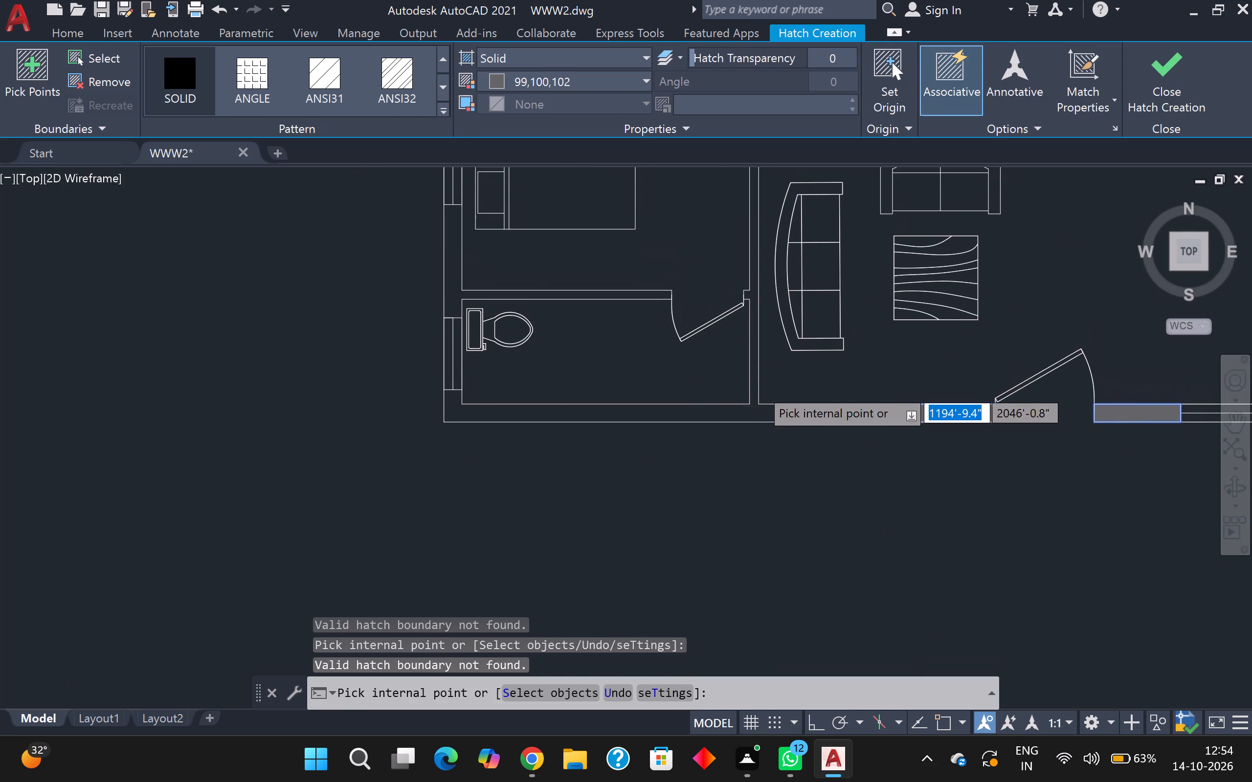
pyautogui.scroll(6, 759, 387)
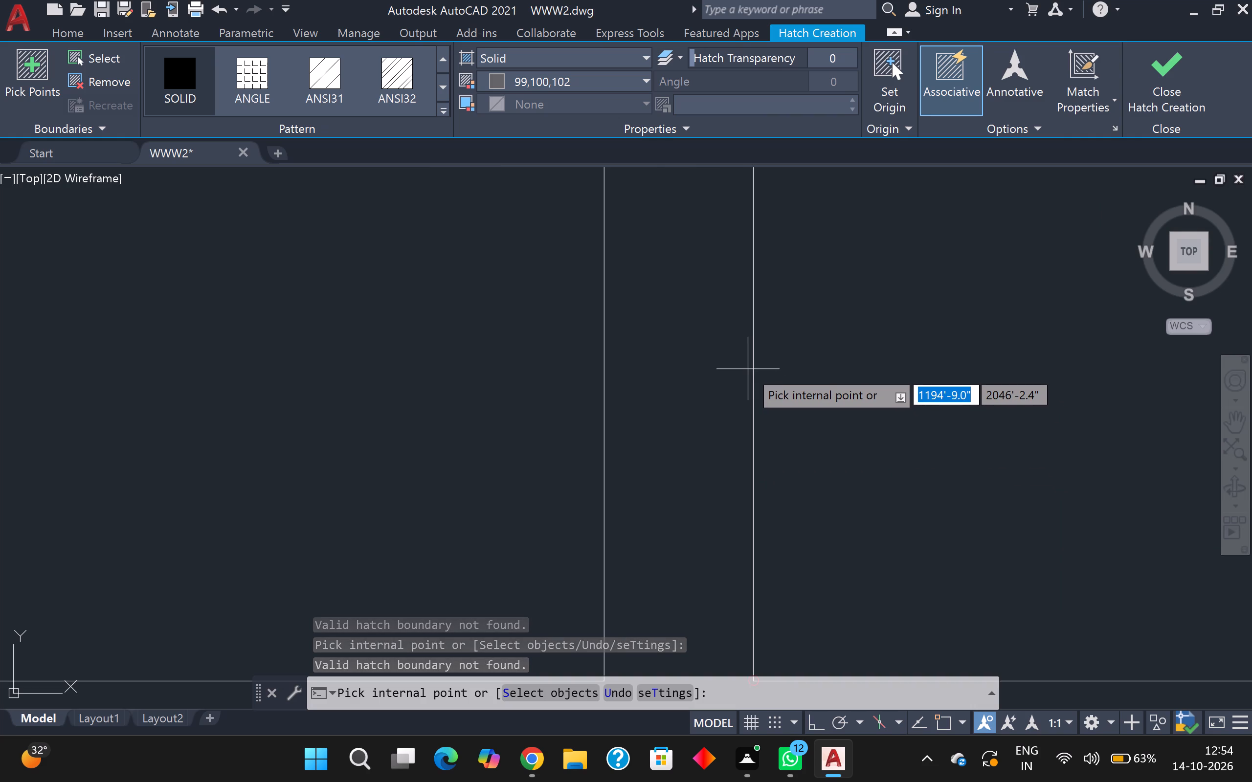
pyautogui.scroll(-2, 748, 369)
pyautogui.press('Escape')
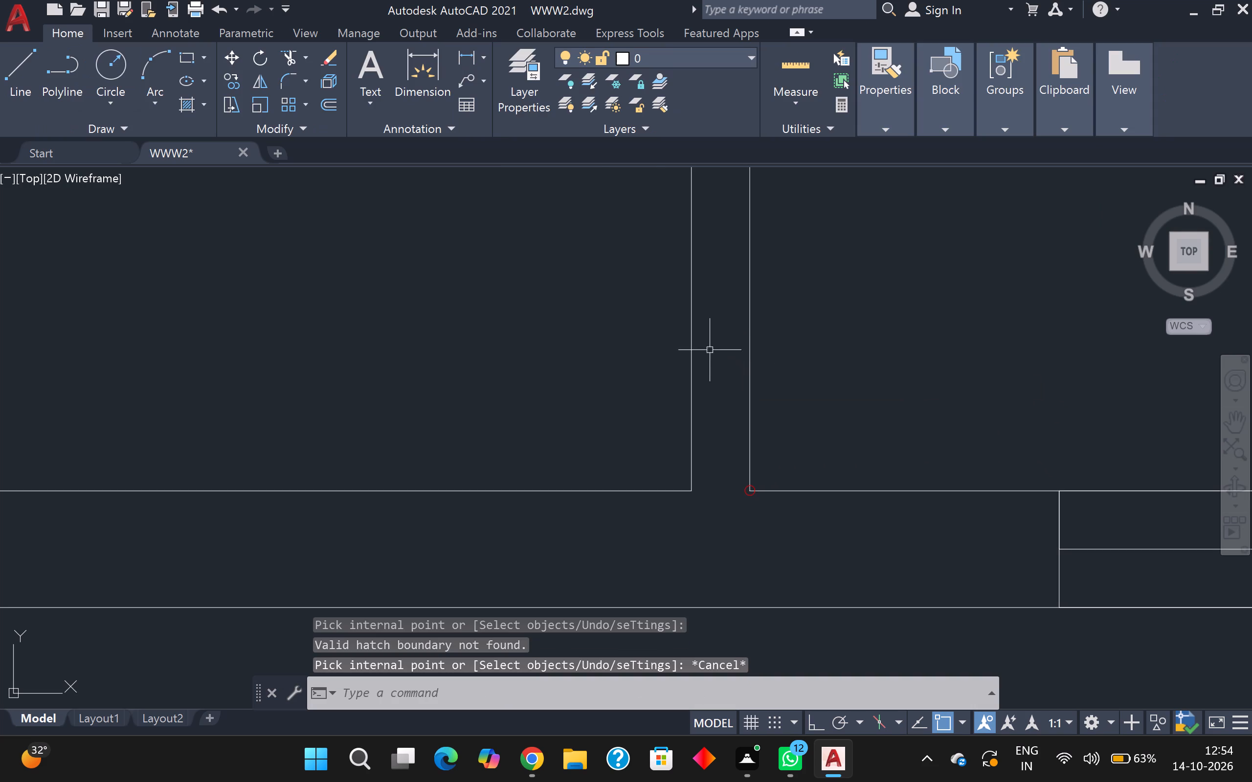
# Extend the partition's east wall line down to the outer line of the south exterior wall.
pyautogui.click(306, 56)
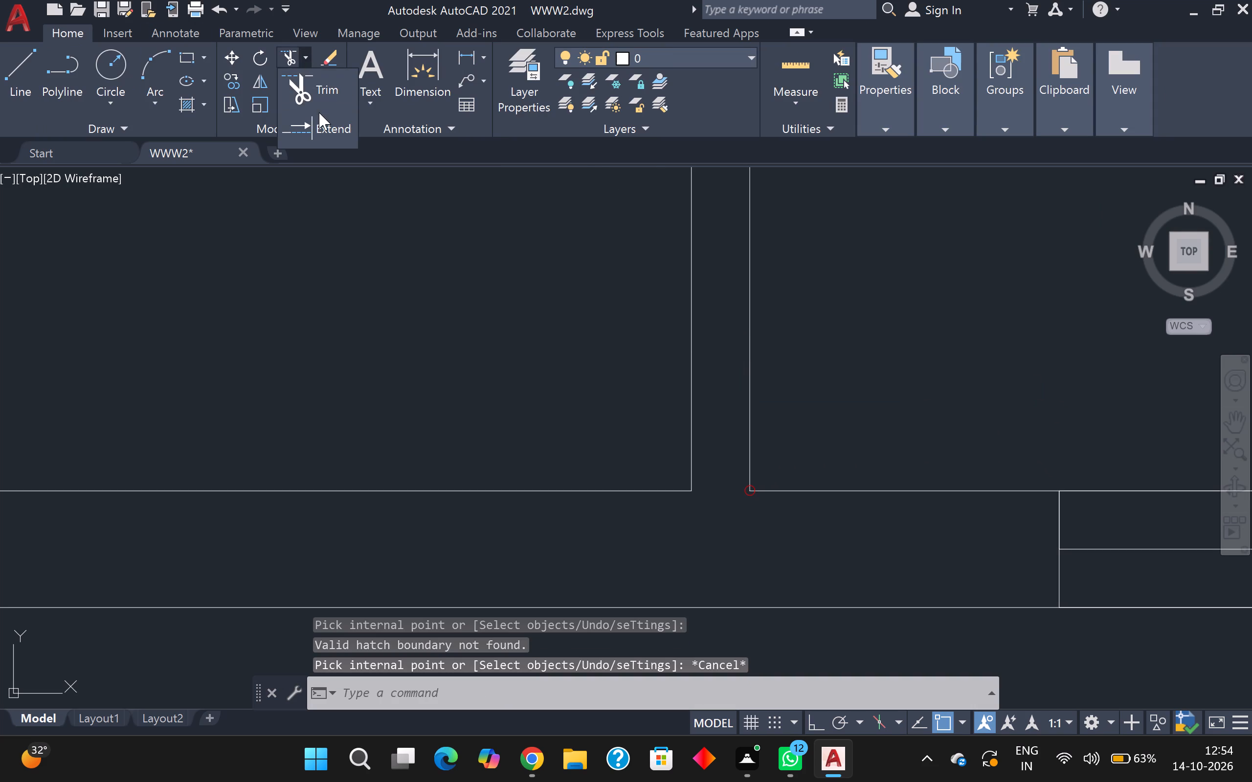
pyautogui.click(320, 120)
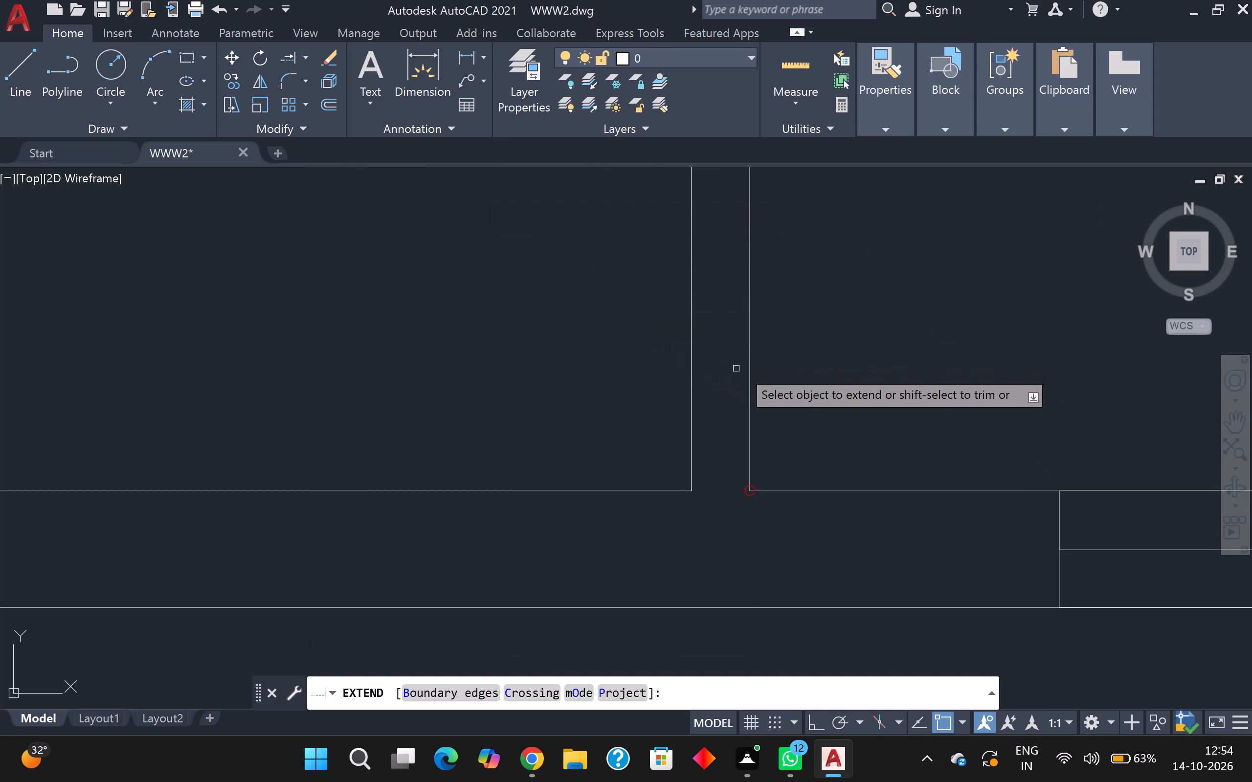
pyautogui.click(748, 369)
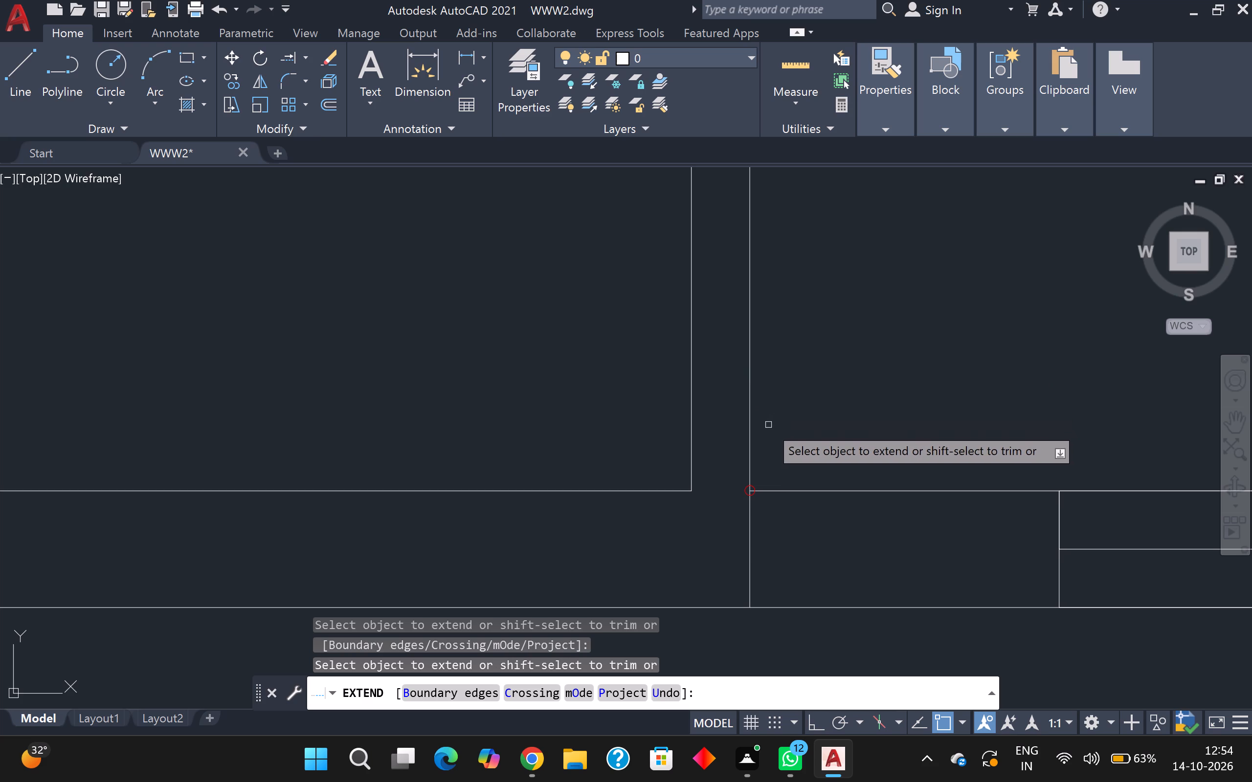
pyautogui.press('Escape')
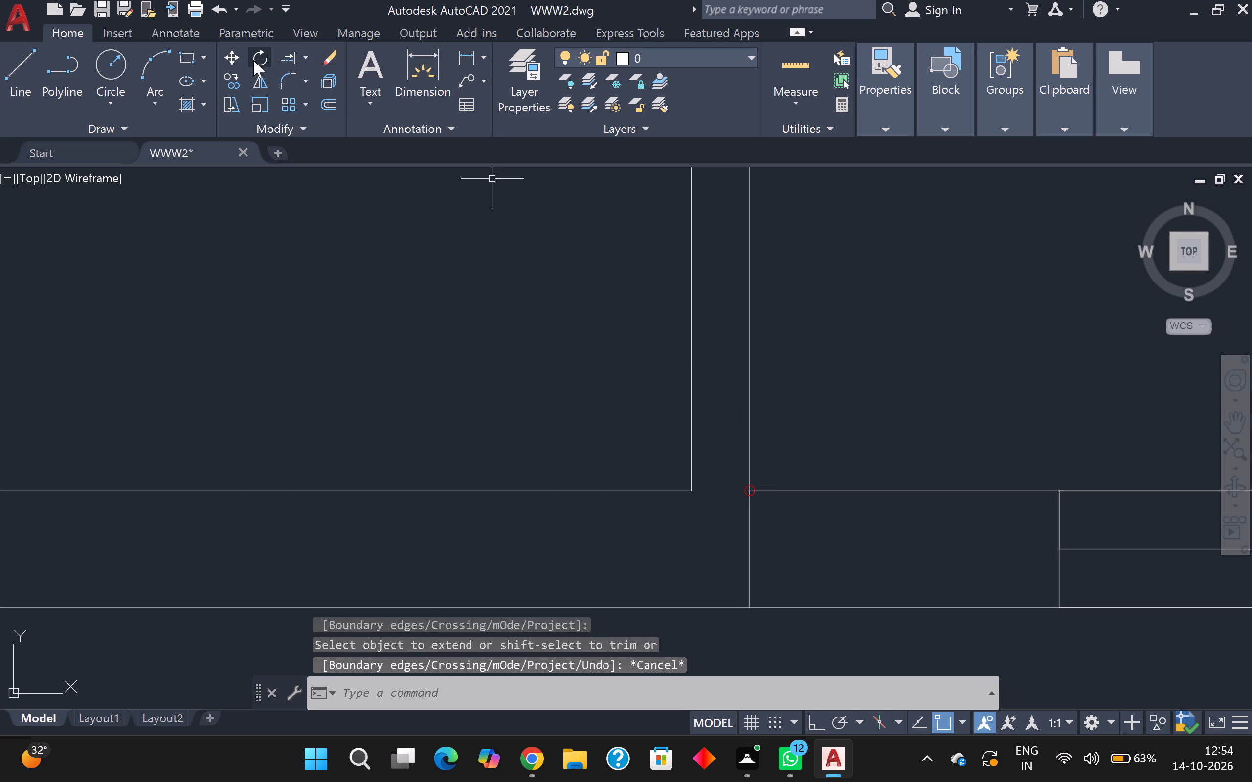
# Trim the part of the partition's east line that crosses the south exterior wall, back to the inner wall line.
pyautogui.click(305, 59)
pyautogui.click(299, 95)
pyautogui.moveTo(819, 580); pyautogui.dragTo(813, 577)
pyautogui.click(693, 544)
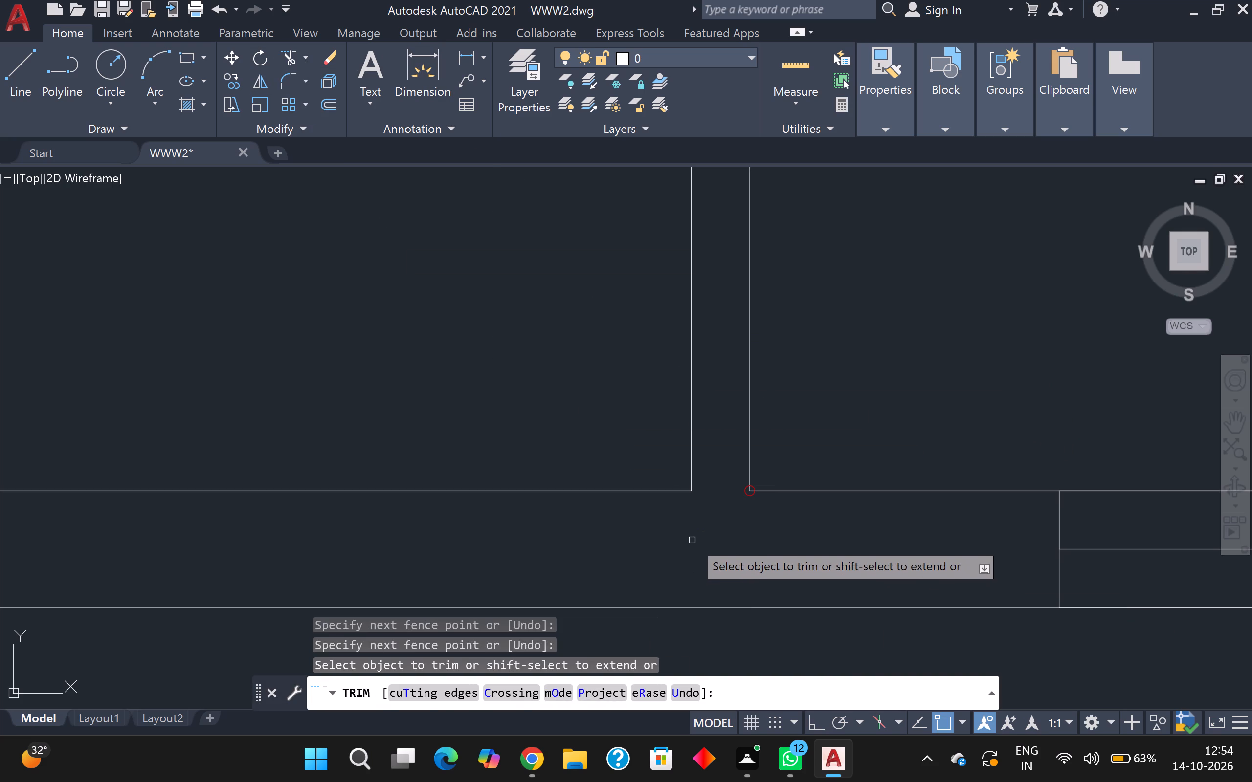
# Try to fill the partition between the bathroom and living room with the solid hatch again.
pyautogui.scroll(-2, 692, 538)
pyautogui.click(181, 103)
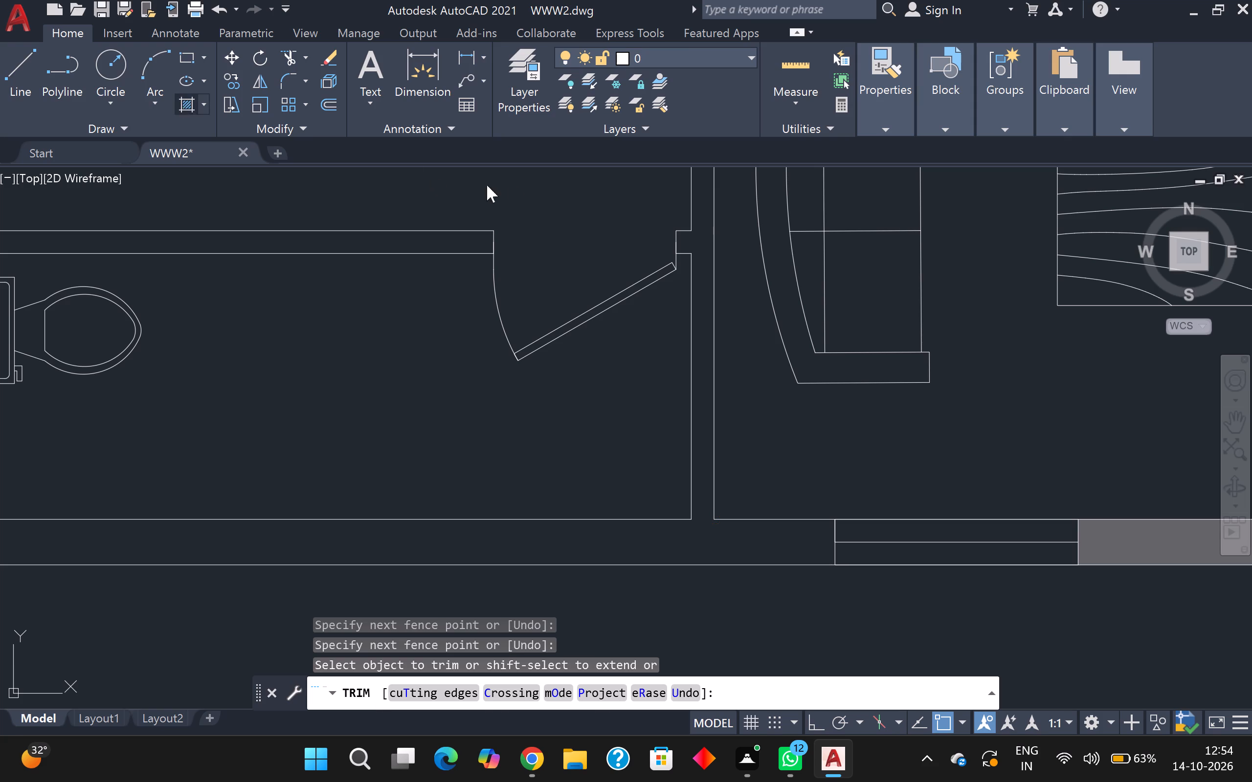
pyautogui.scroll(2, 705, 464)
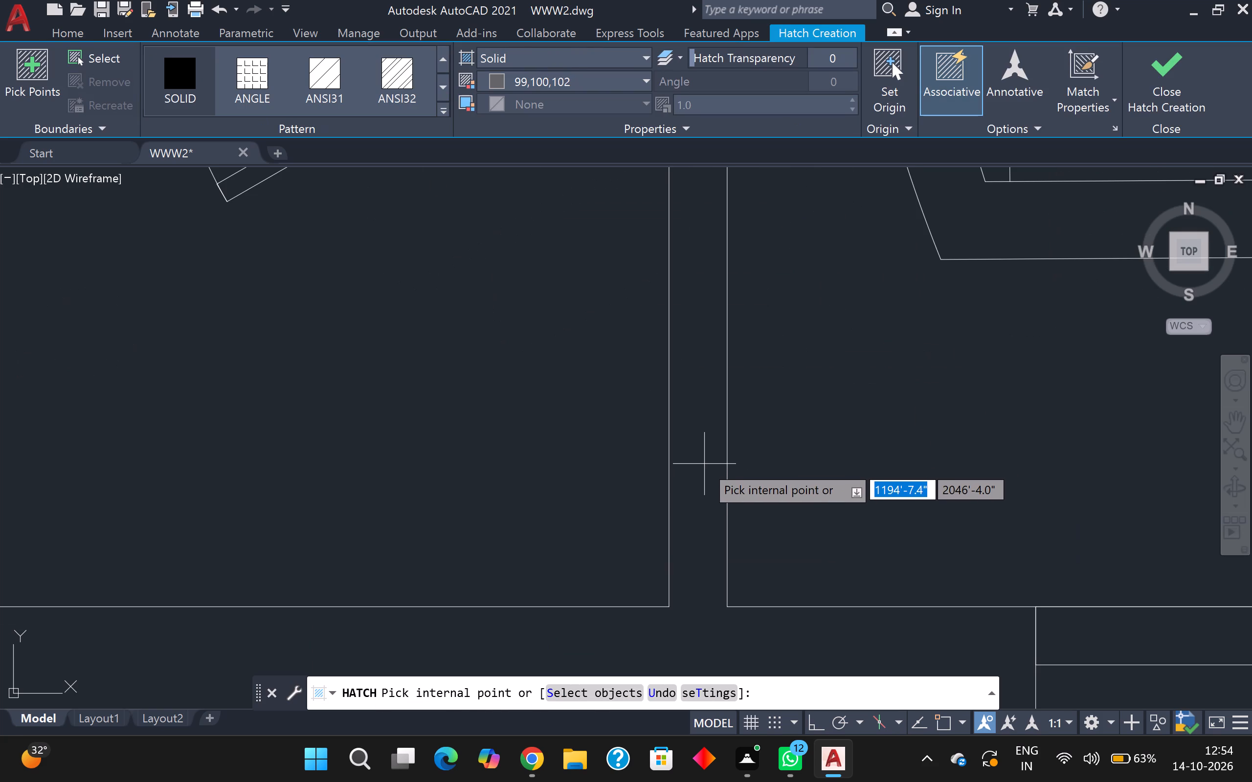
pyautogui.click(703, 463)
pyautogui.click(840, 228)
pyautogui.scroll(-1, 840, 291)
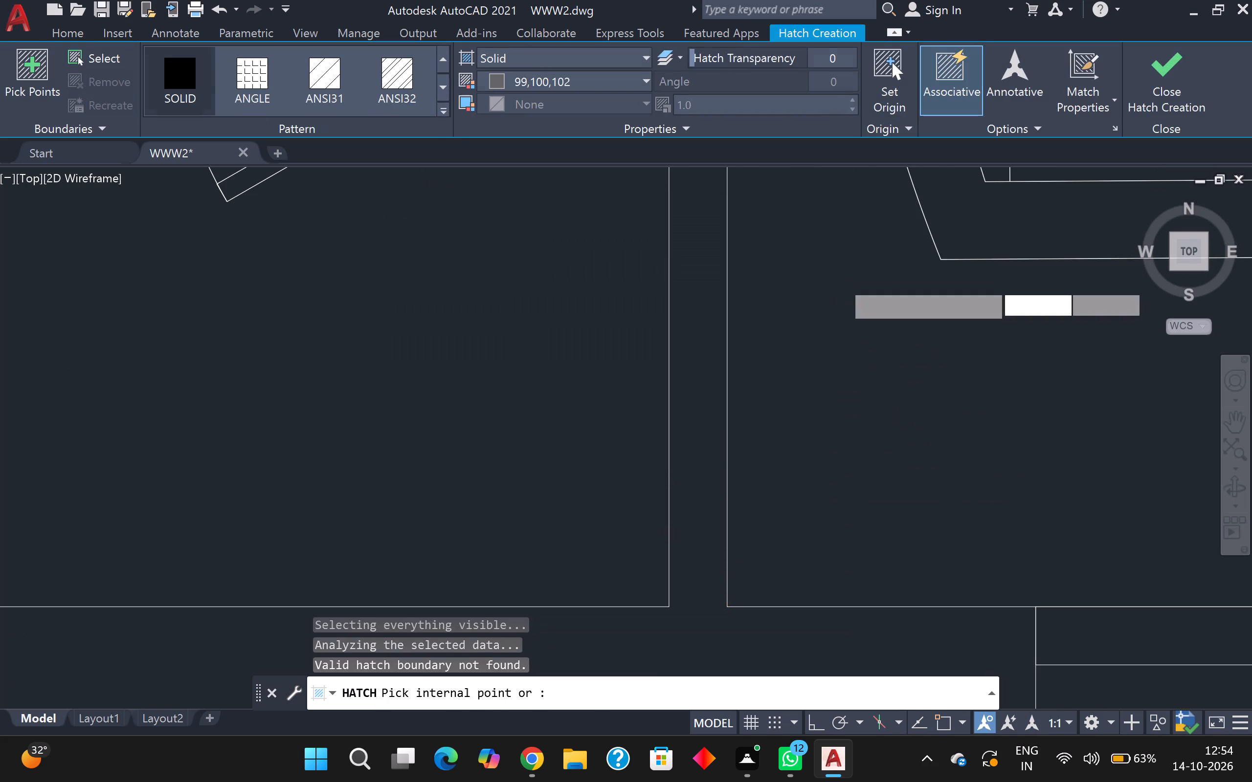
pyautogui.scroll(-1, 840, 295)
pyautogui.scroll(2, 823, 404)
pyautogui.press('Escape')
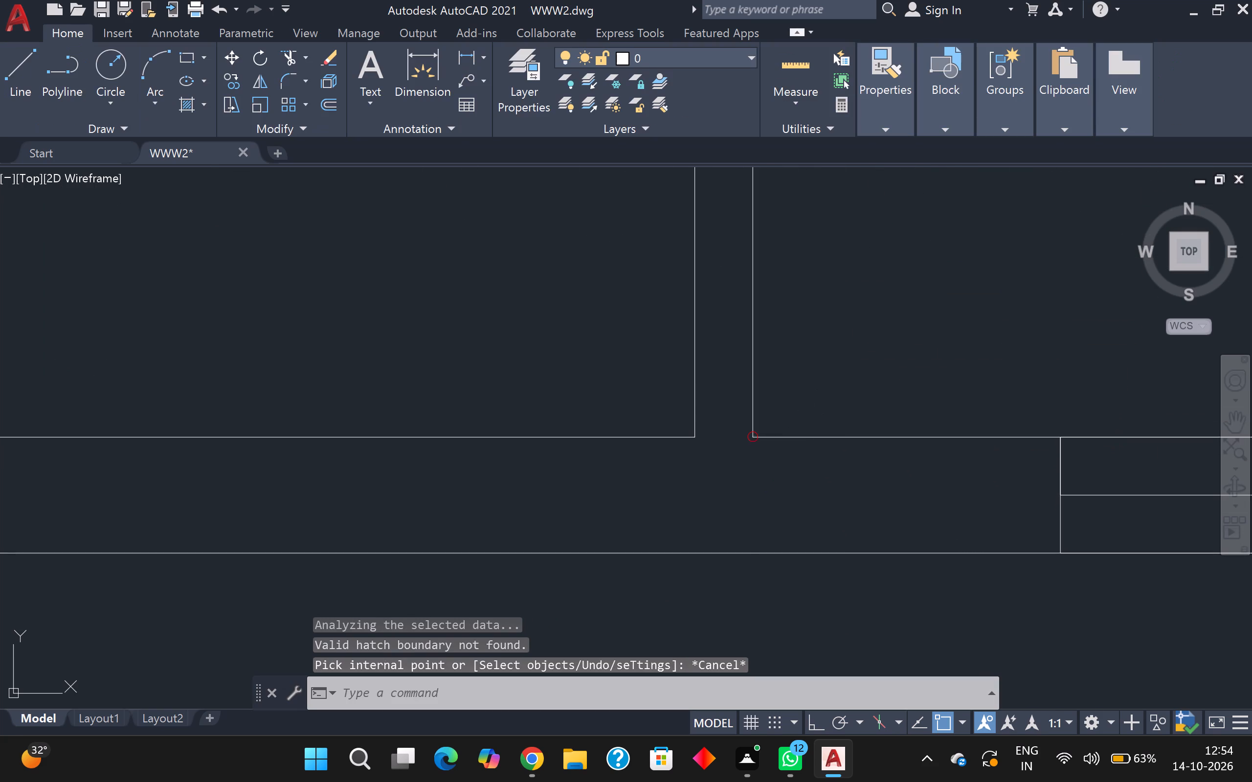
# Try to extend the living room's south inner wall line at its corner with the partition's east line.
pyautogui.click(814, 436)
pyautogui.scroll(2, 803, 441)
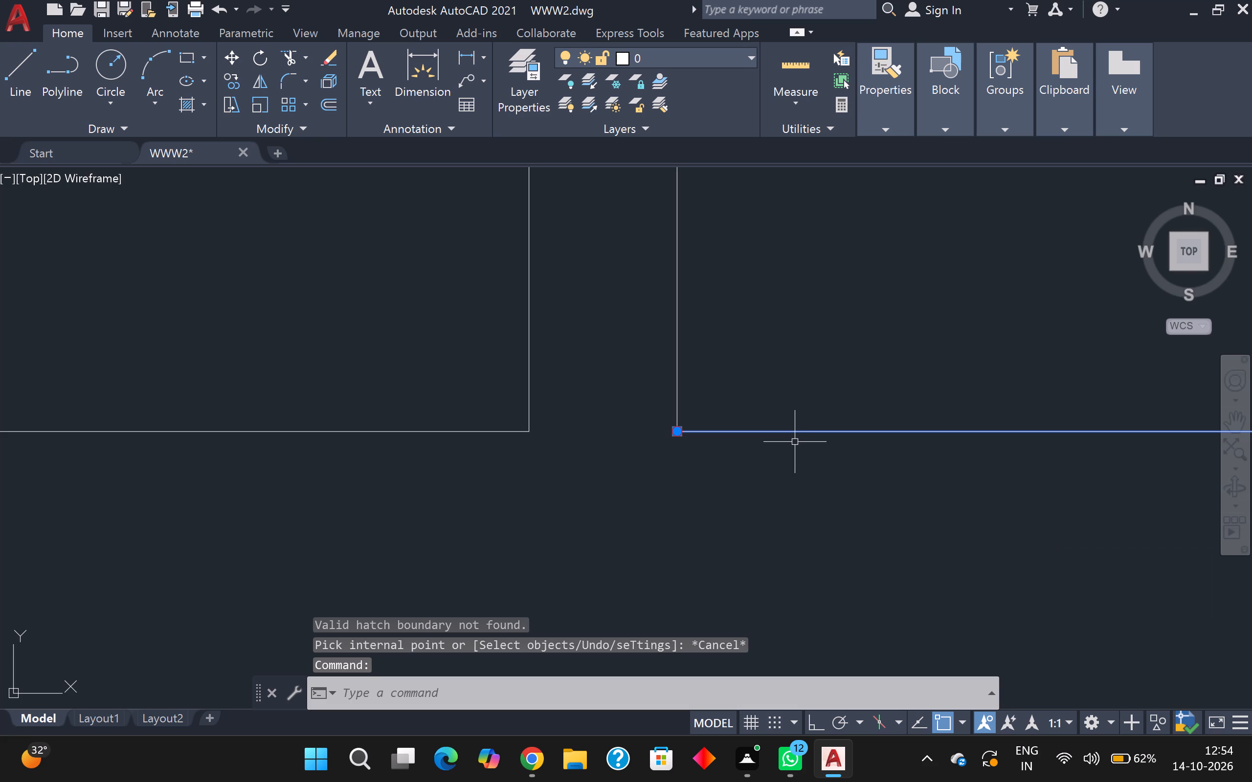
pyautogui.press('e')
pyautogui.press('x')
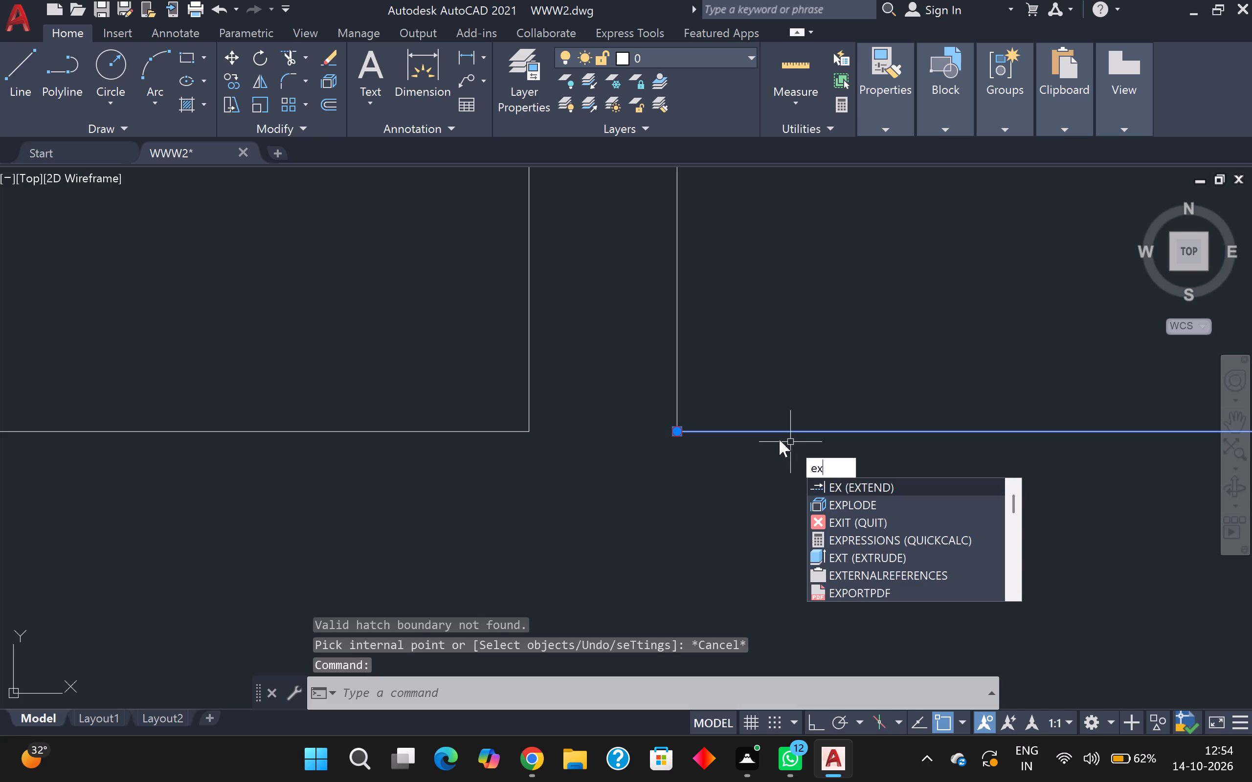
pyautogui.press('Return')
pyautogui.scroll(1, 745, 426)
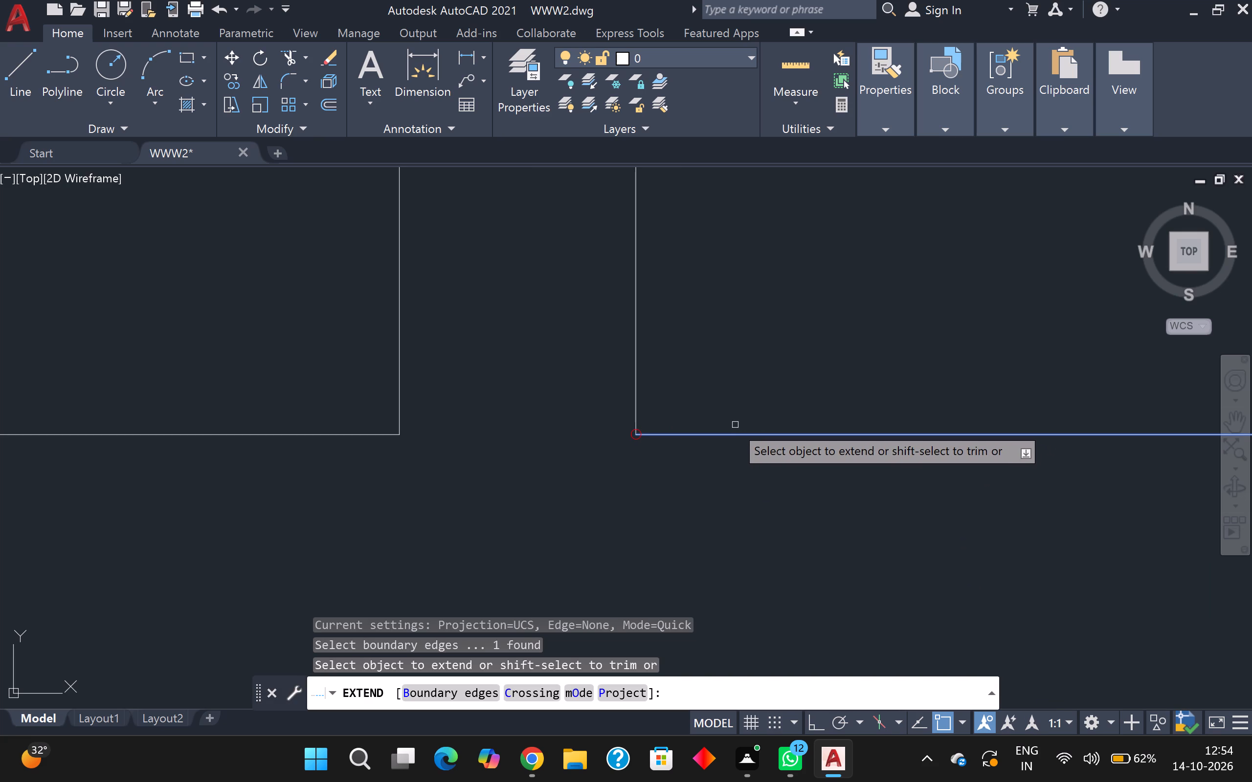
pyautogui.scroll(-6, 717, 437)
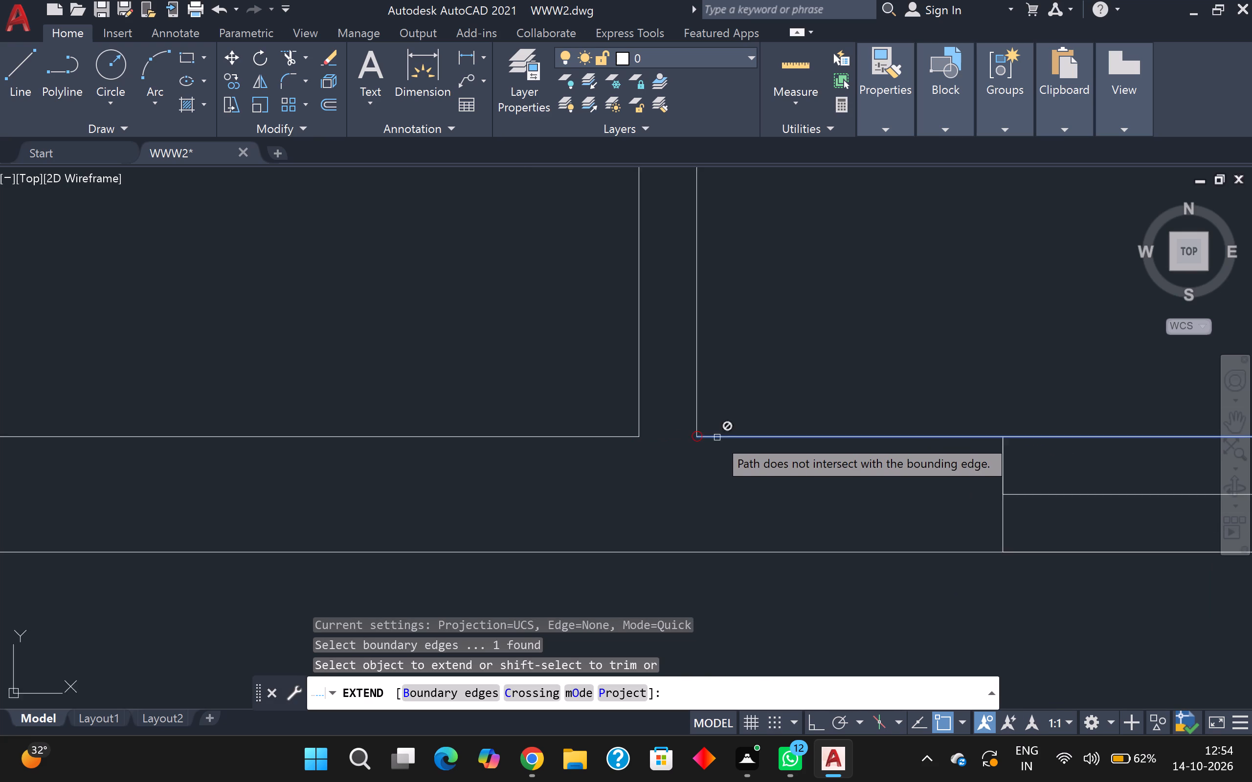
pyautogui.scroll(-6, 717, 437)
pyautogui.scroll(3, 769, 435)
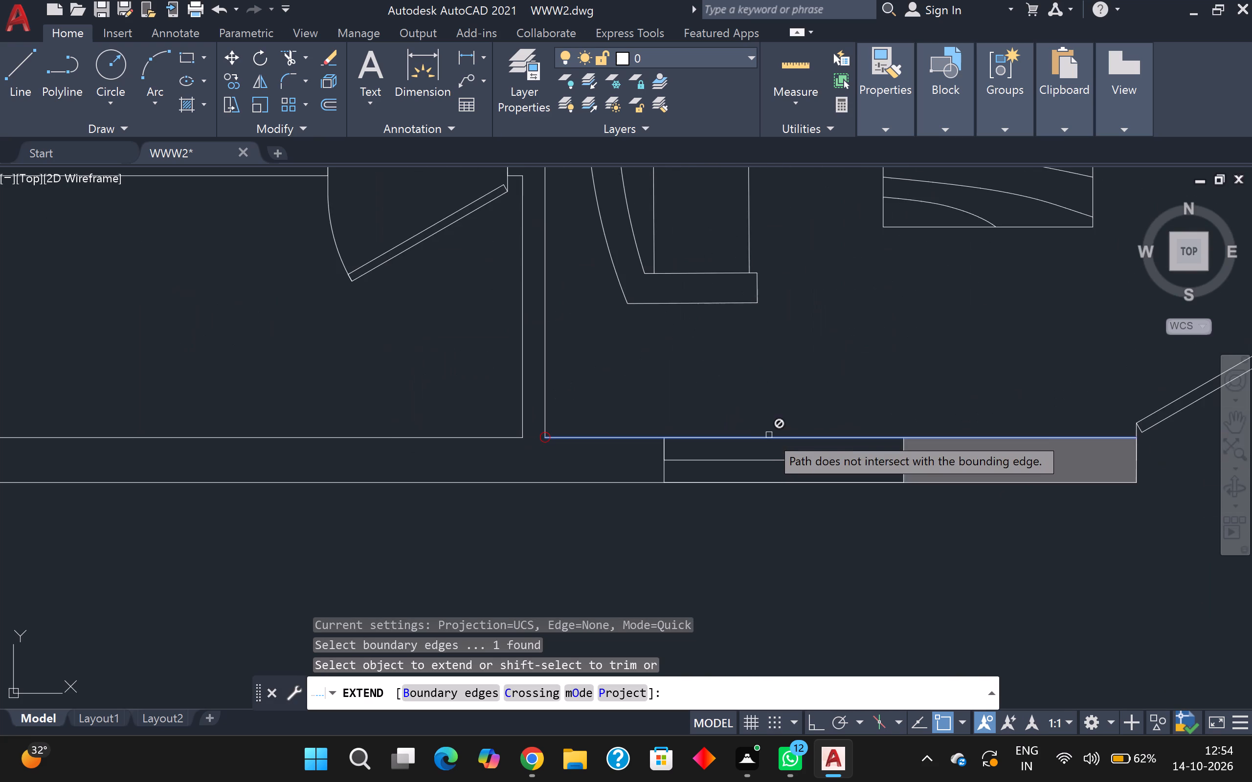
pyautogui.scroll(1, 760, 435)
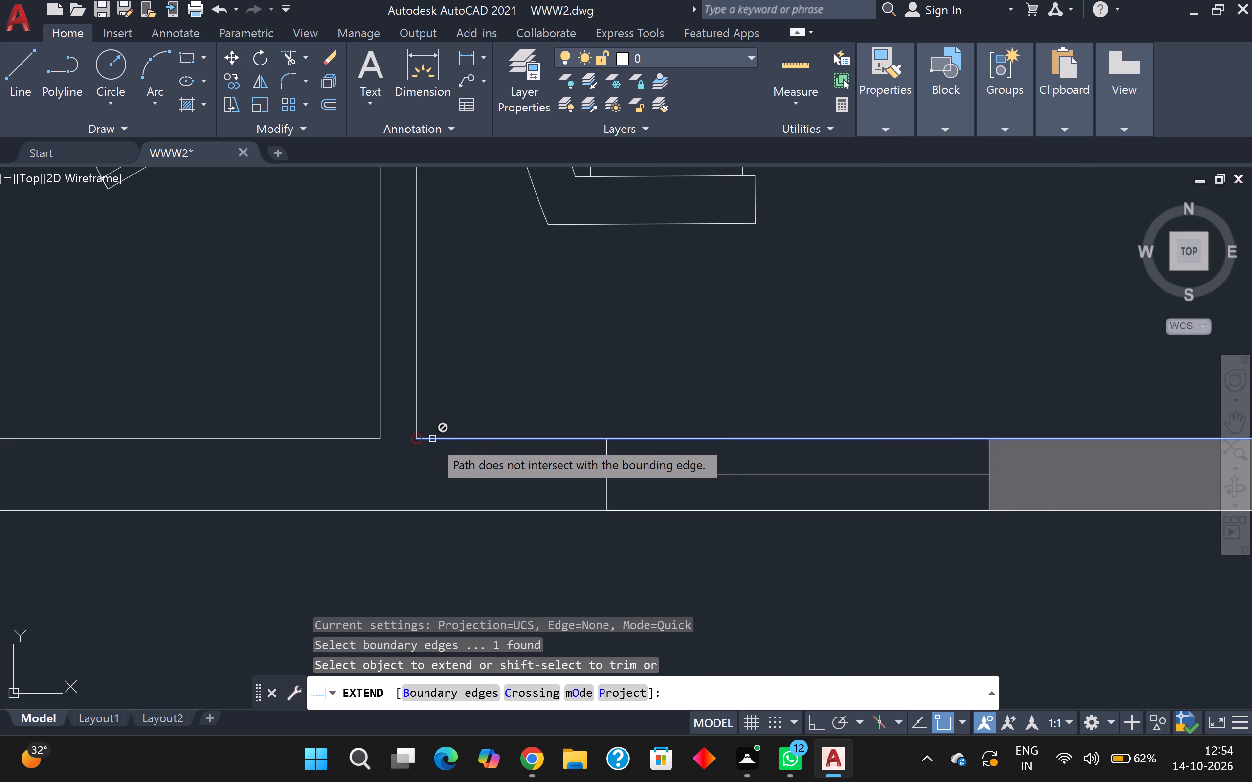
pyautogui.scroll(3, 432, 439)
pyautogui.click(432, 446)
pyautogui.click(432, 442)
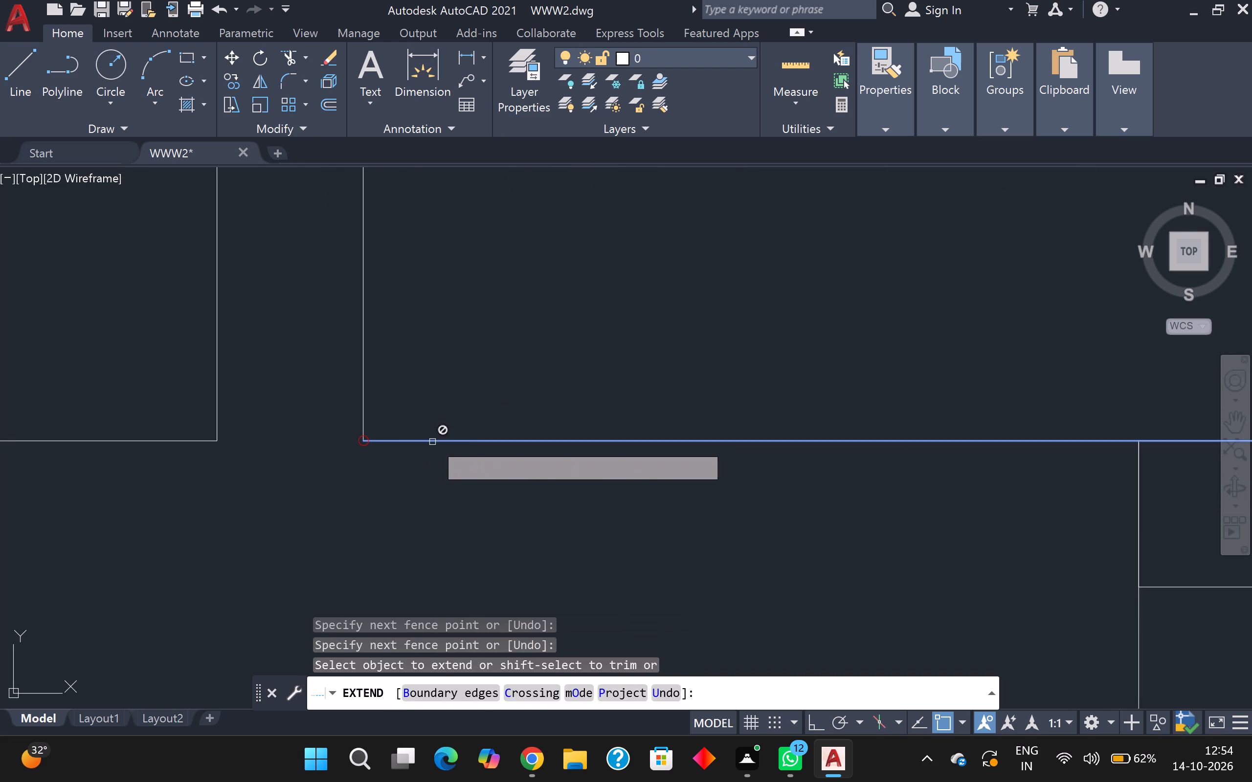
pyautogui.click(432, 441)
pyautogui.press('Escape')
# Examine the corner between the partition's east line and the south inner wall line closely for a gap.
pyautogui.scroll(2, 396, 443)
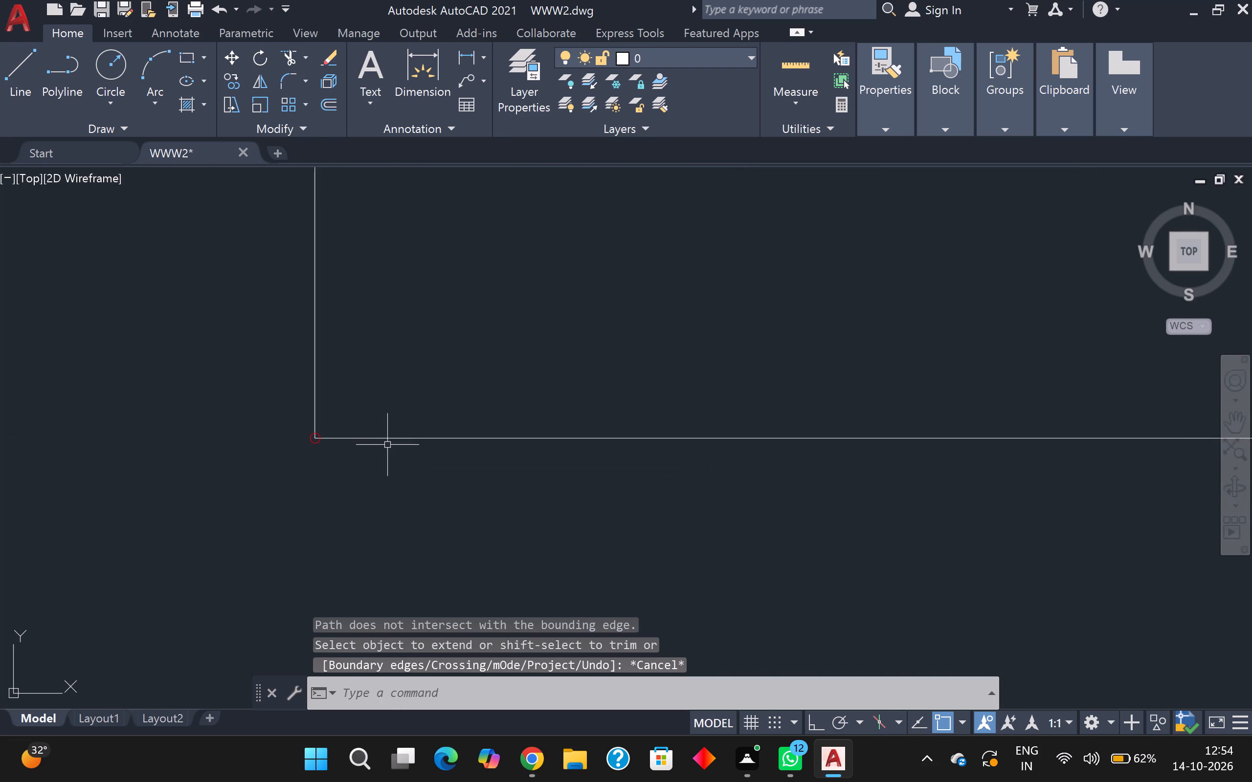
pyautogui.scroll(-3, 424, 412)
pyautogui.scroll(6, 387, 414)
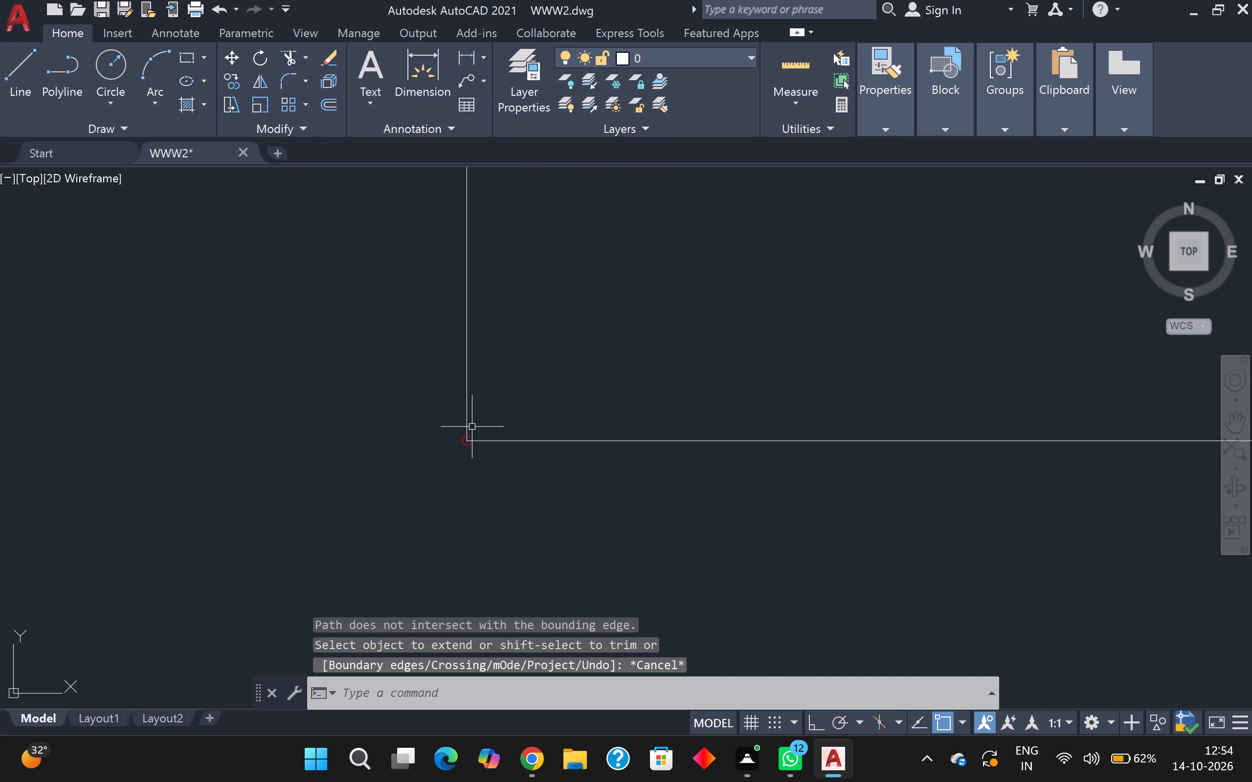
pyautogui.scroll(7, 484, 430)
pyautogui.scroll(-3, 429, 452)
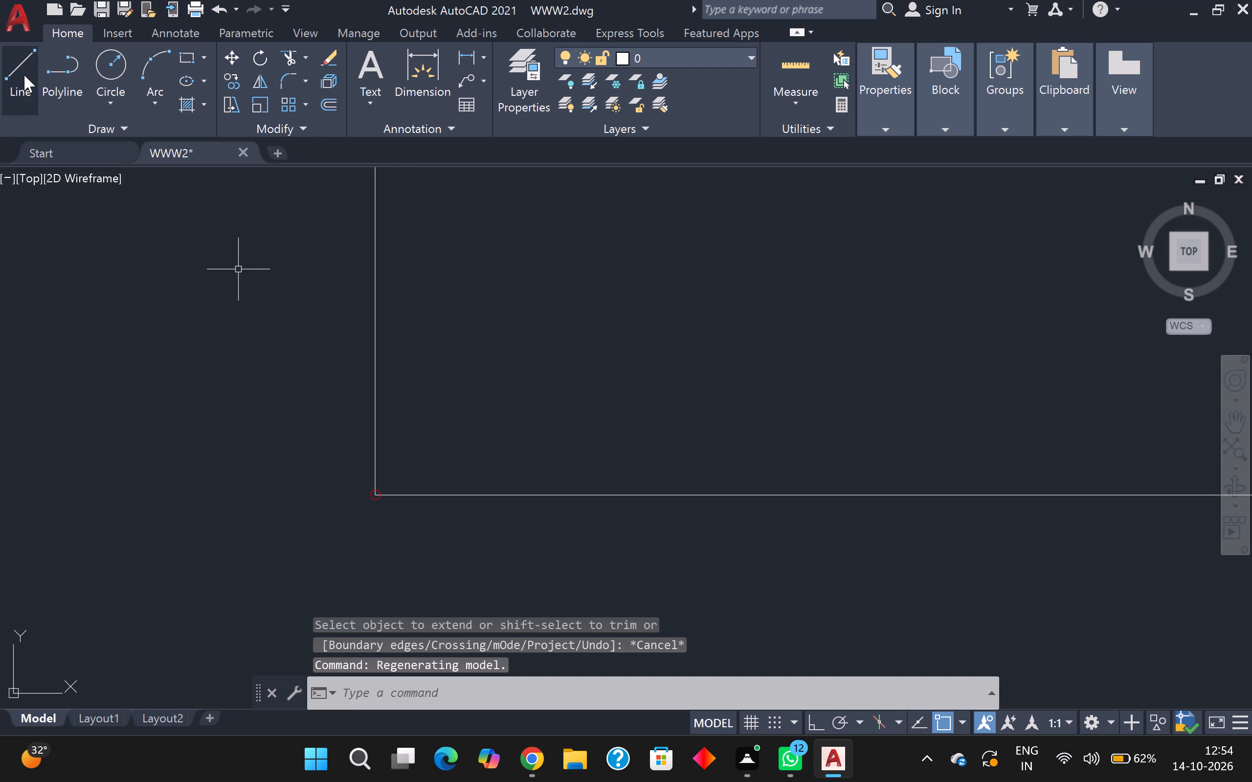
pyautogui.scroll(-3, 37, 33)
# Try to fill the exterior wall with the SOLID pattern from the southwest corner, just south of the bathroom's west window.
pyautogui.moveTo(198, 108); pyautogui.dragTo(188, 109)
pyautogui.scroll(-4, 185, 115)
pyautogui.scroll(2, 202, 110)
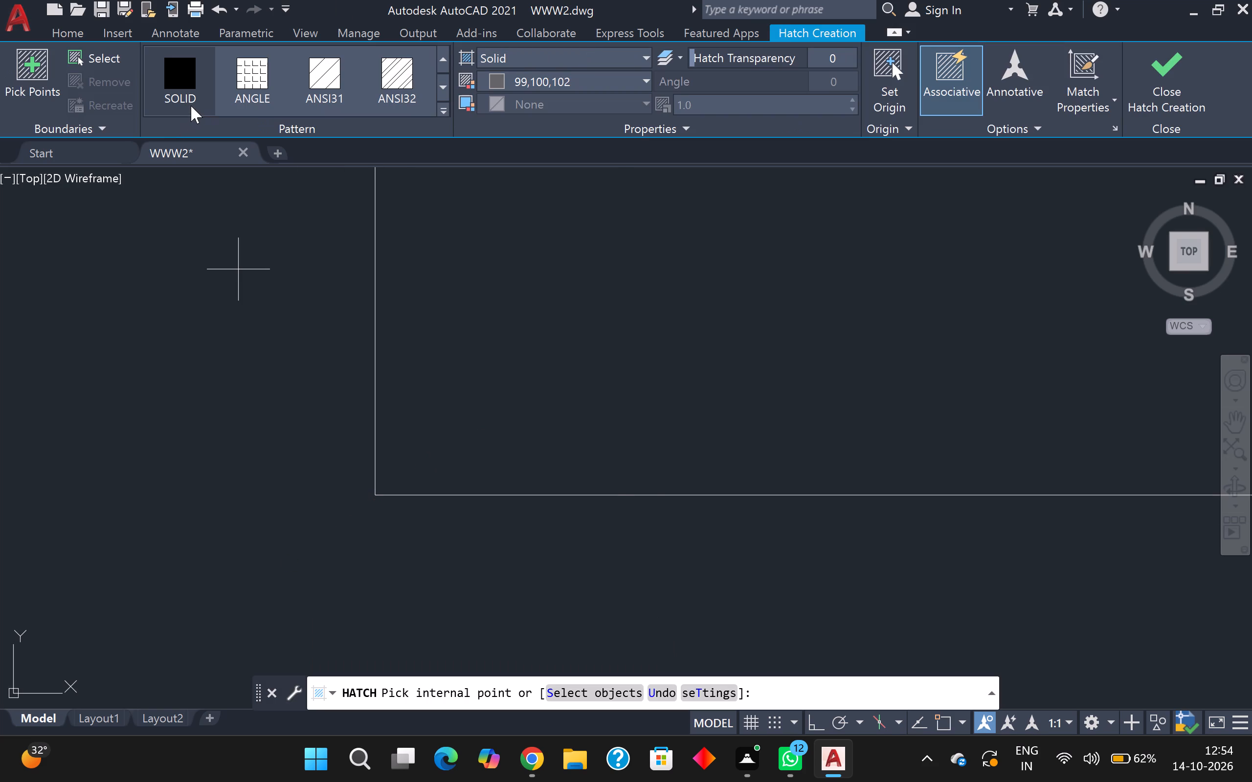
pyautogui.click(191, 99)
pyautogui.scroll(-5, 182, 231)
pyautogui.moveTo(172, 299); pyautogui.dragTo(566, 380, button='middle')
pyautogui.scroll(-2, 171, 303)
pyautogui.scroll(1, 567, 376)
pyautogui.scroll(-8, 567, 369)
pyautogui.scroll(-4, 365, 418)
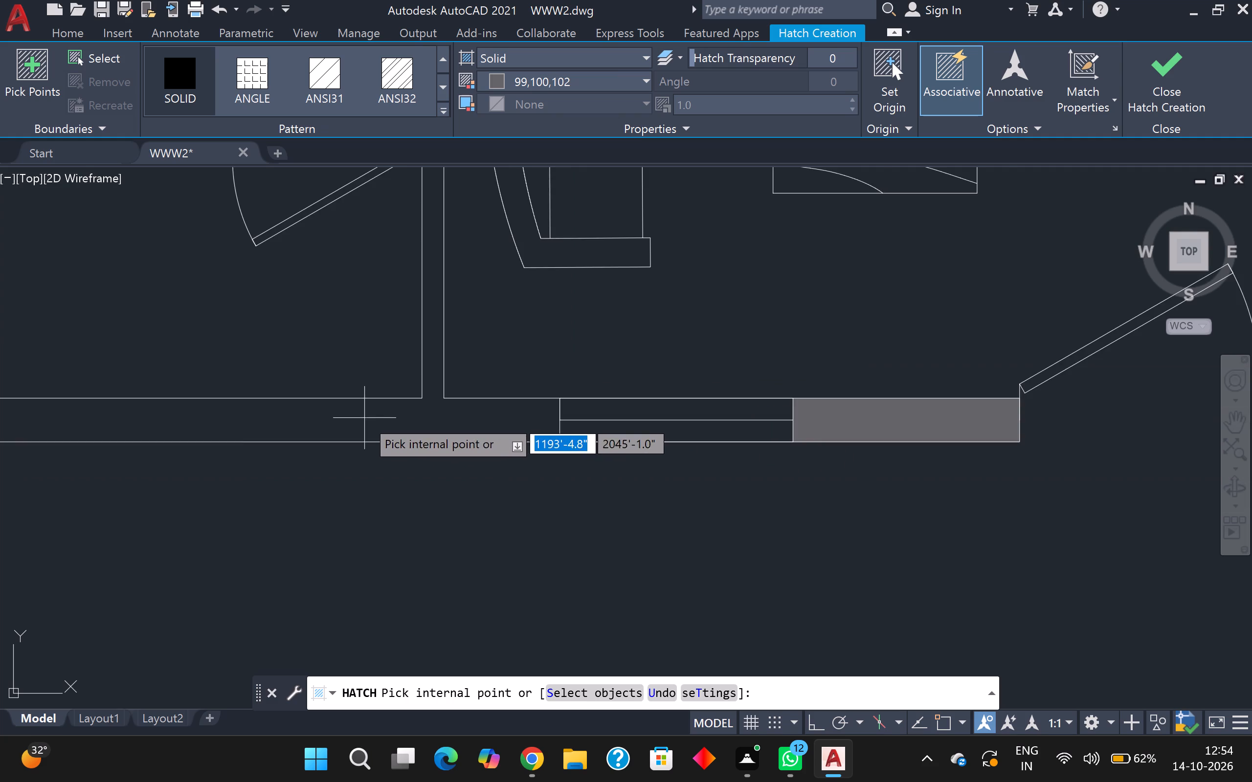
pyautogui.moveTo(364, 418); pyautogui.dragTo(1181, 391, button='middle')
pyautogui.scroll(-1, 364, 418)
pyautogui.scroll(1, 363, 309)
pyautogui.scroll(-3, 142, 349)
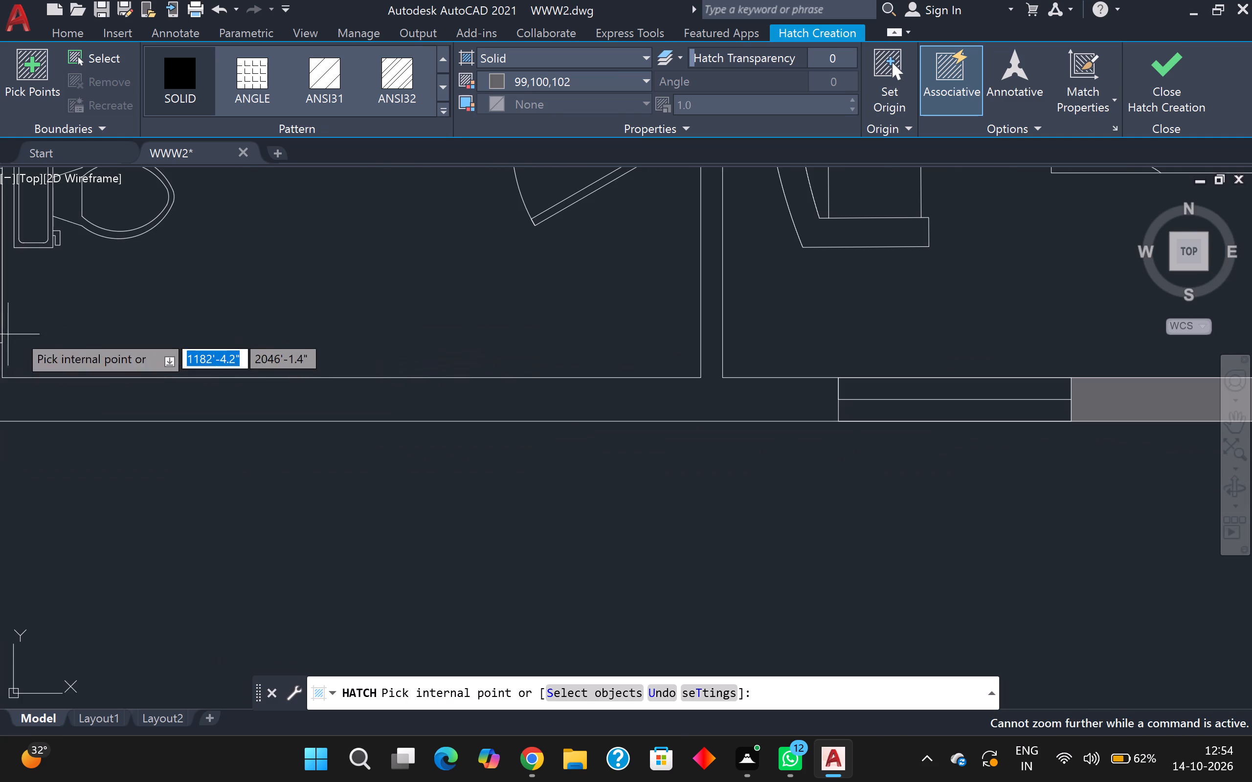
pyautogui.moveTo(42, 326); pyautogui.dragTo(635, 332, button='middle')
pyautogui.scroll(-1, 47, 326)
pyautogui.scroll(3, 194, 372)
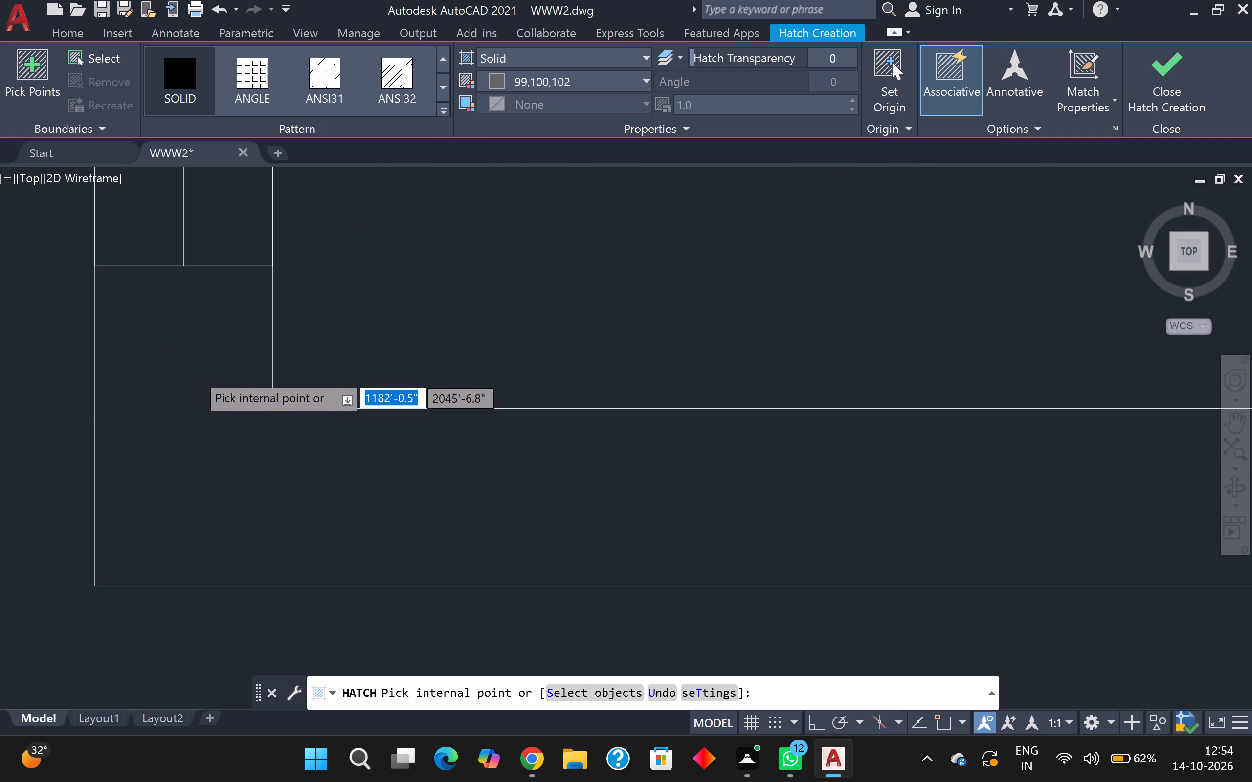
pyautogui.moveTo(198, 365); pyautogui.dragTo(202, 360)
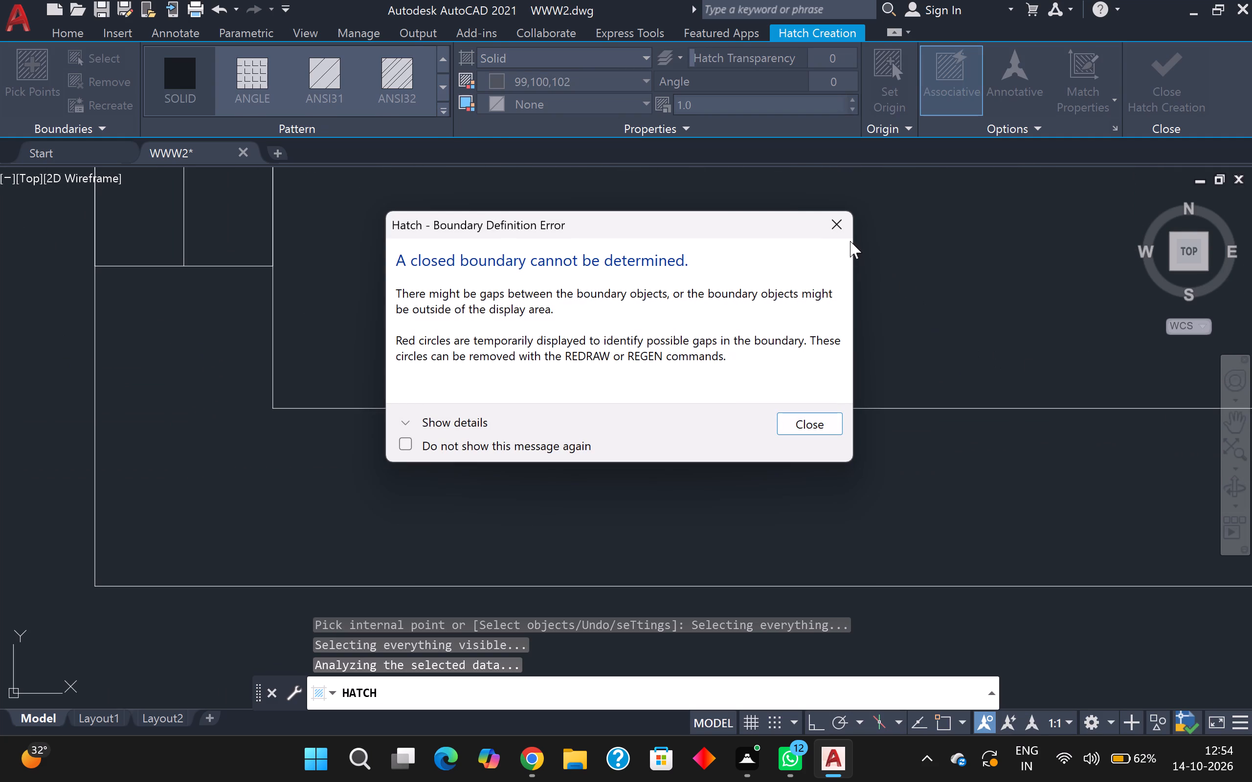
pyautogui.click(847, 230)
# Abandon the current hatch and examine the marked gap at the bathroom's southeast inner corner, beside the partition's west line.
pyautogui.scroll(-10, 846, 234)
pyautogui.moveTo(871, 252); pyautogui.dragTo(268, 127, button='middle')
pyautogui.scroll(1, 268, 127)
pyautogui.scroll(-4, 277, 131)
pyautogui.scroll(-2, 425, 212)
pyautogui.scroll(-1, 445, 251)
pyautogui.scroll(-1, 569, 274)
pyautogui.moveTo(569, 274); pyautogui.dragTo(536, 283, button='middle')
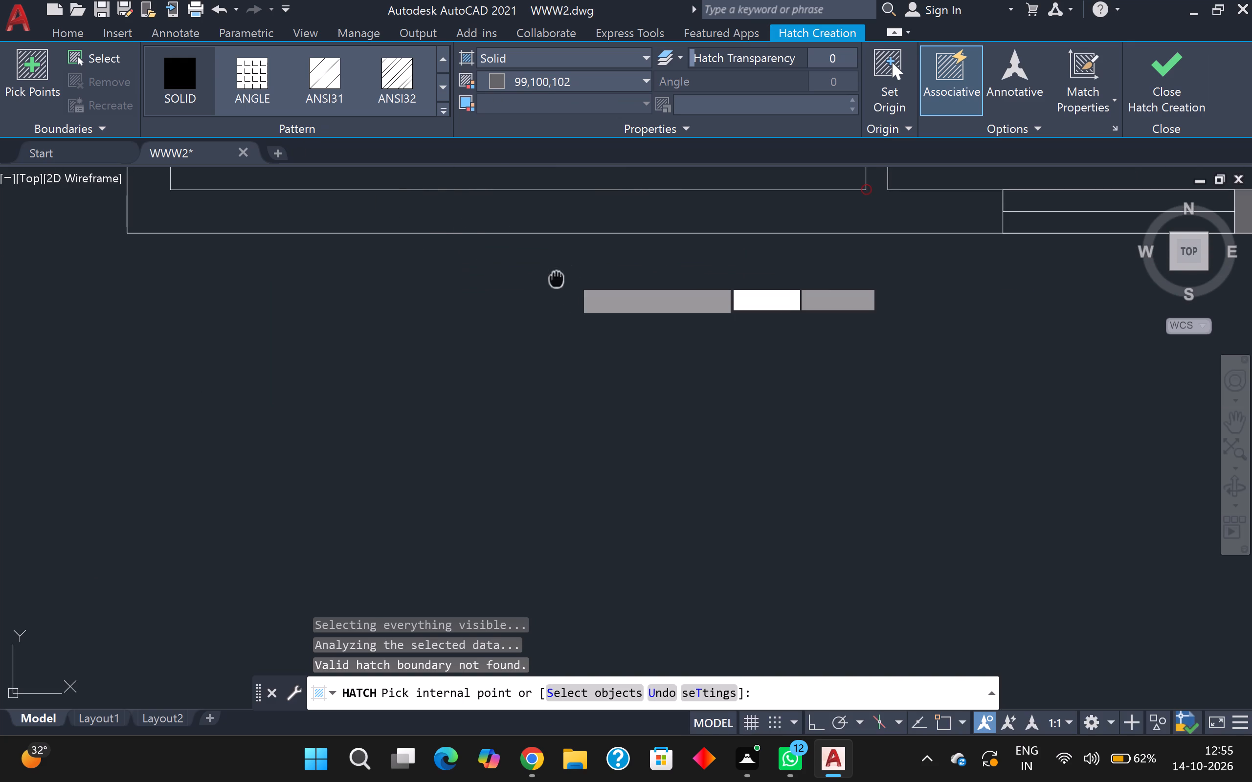
pyautogui.moveTo(536, 283); pyautogui.dragTo(238, 307, button='middle')
pyautogui.scroll(-1, 595, 295)
pyautogui.moveTo(595, 295); pyautogui.dragTo(574, 490, button='middle')
pyautogui.scroll(3, 535, 452)
pyautogui.scroll(2, 423, 325)
pyautogui.scroll(3, 461, 374)
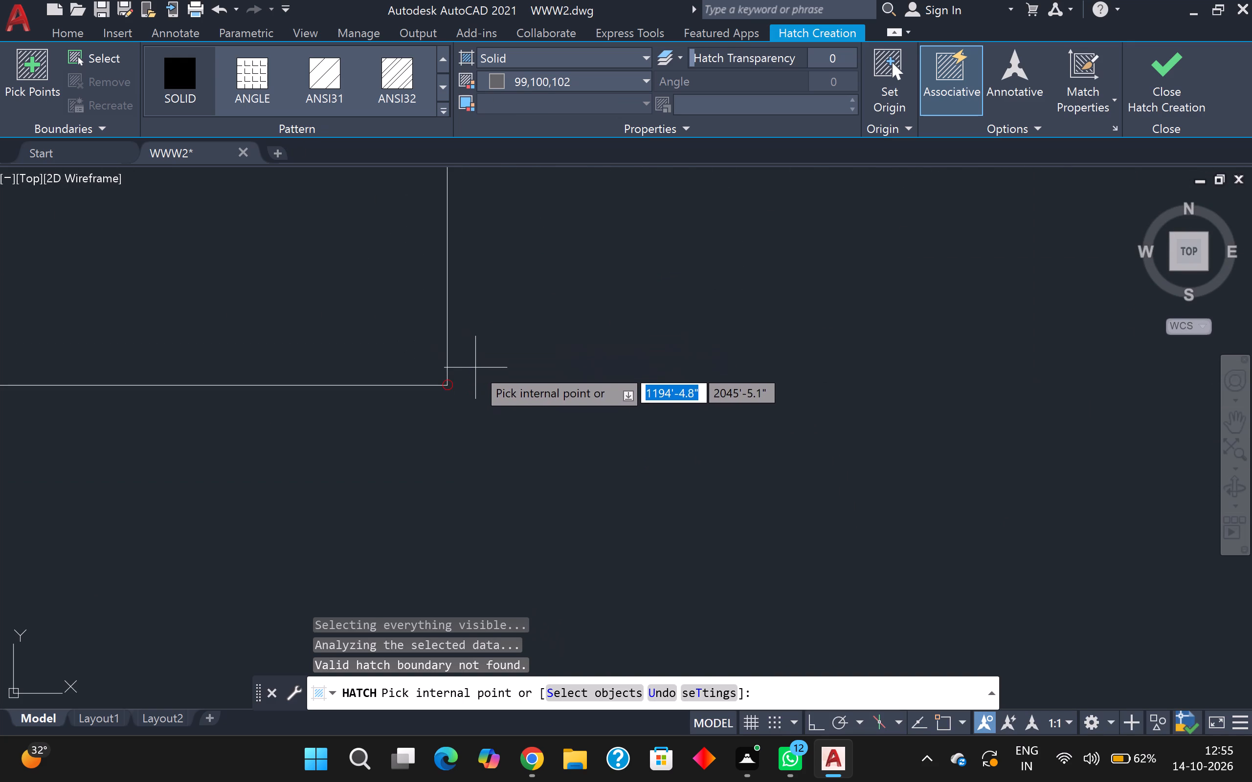
pyautogui.press('Escape')
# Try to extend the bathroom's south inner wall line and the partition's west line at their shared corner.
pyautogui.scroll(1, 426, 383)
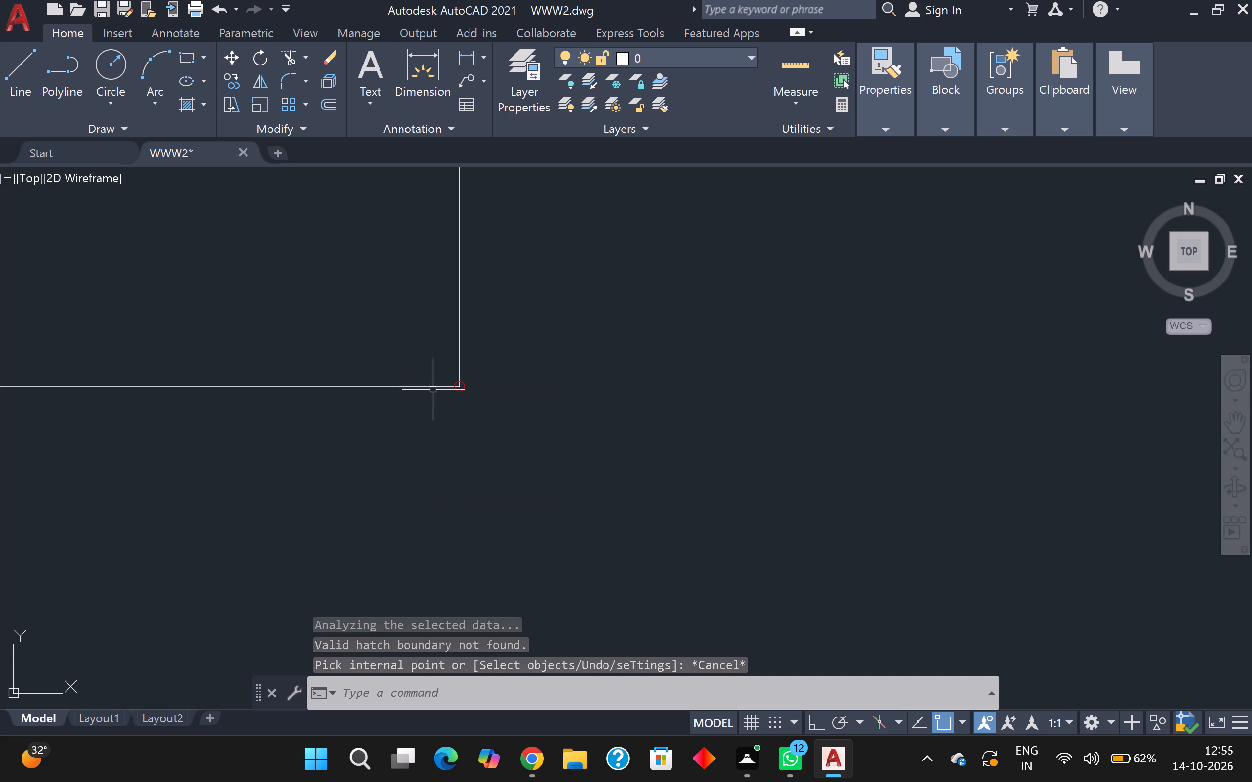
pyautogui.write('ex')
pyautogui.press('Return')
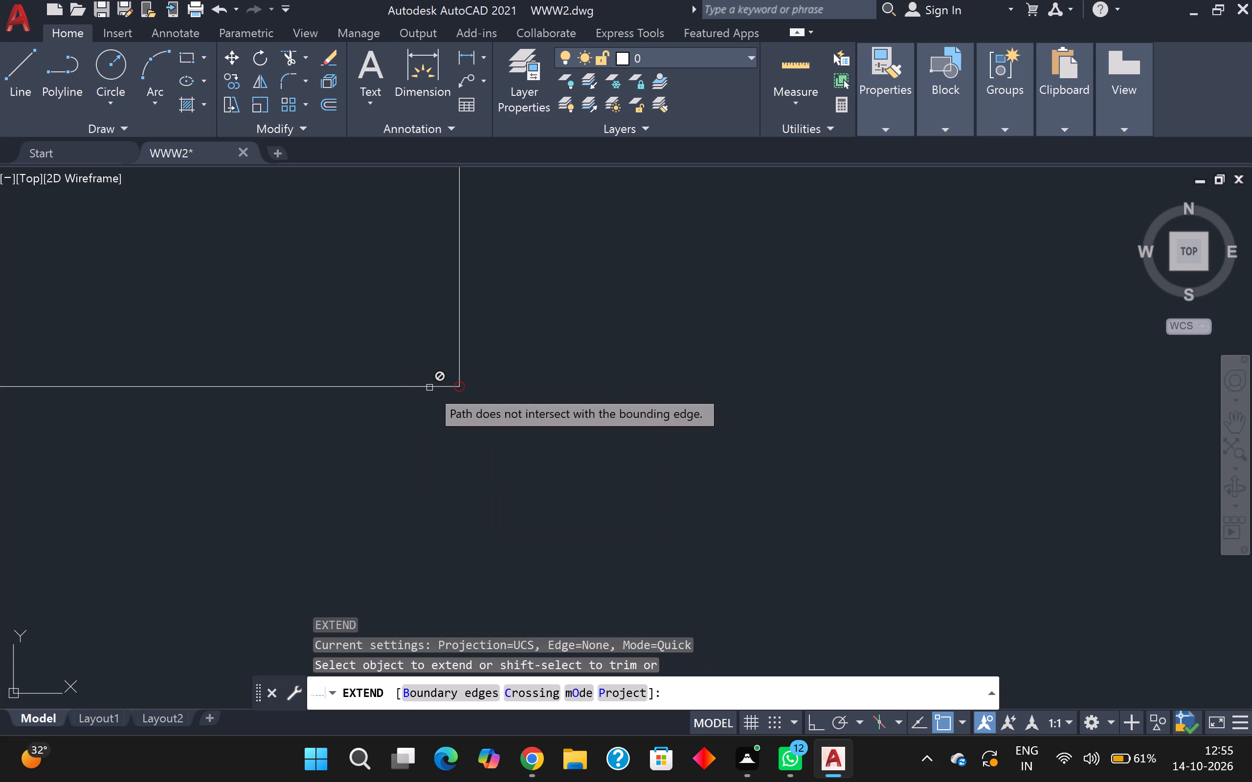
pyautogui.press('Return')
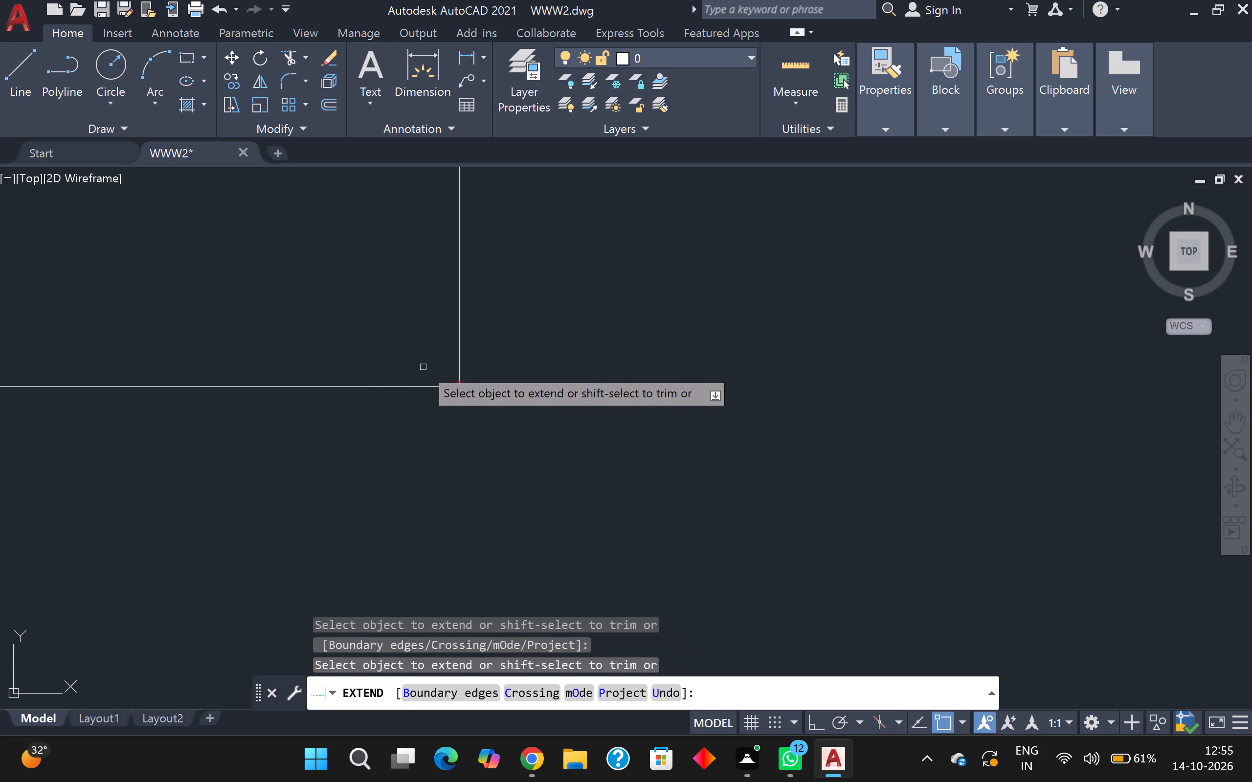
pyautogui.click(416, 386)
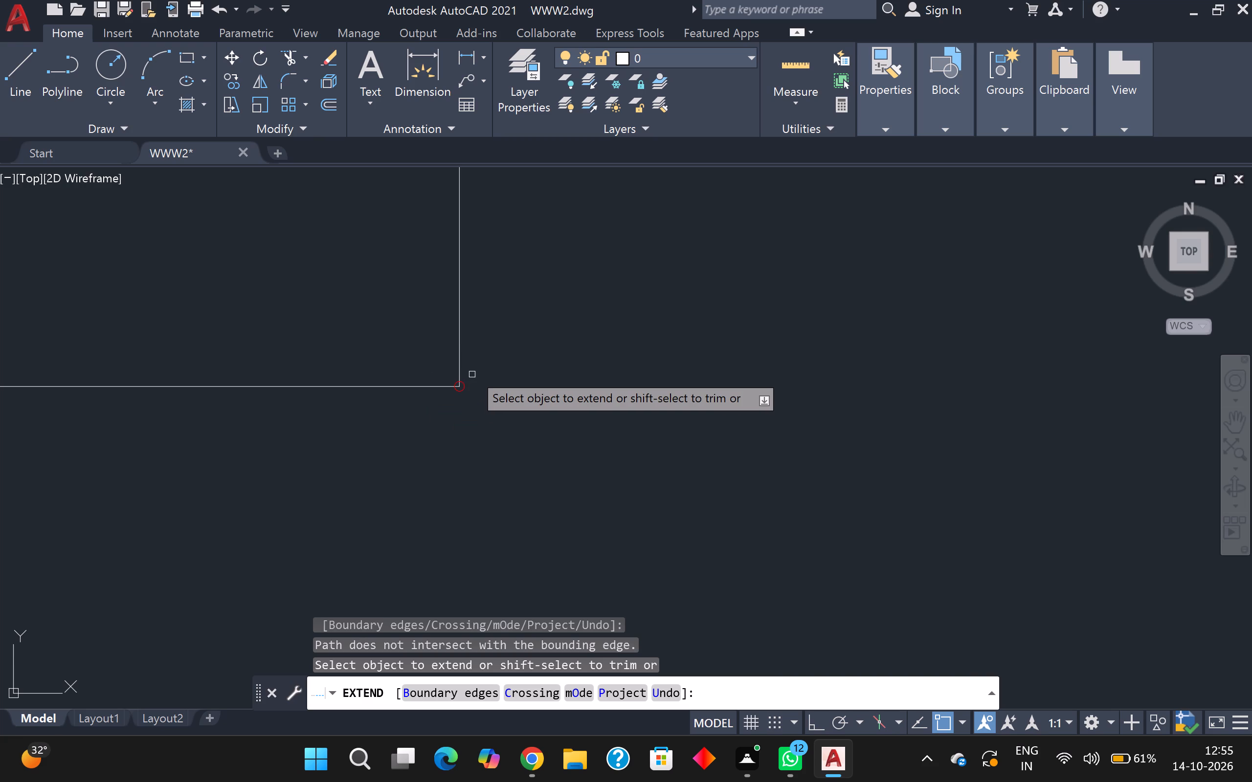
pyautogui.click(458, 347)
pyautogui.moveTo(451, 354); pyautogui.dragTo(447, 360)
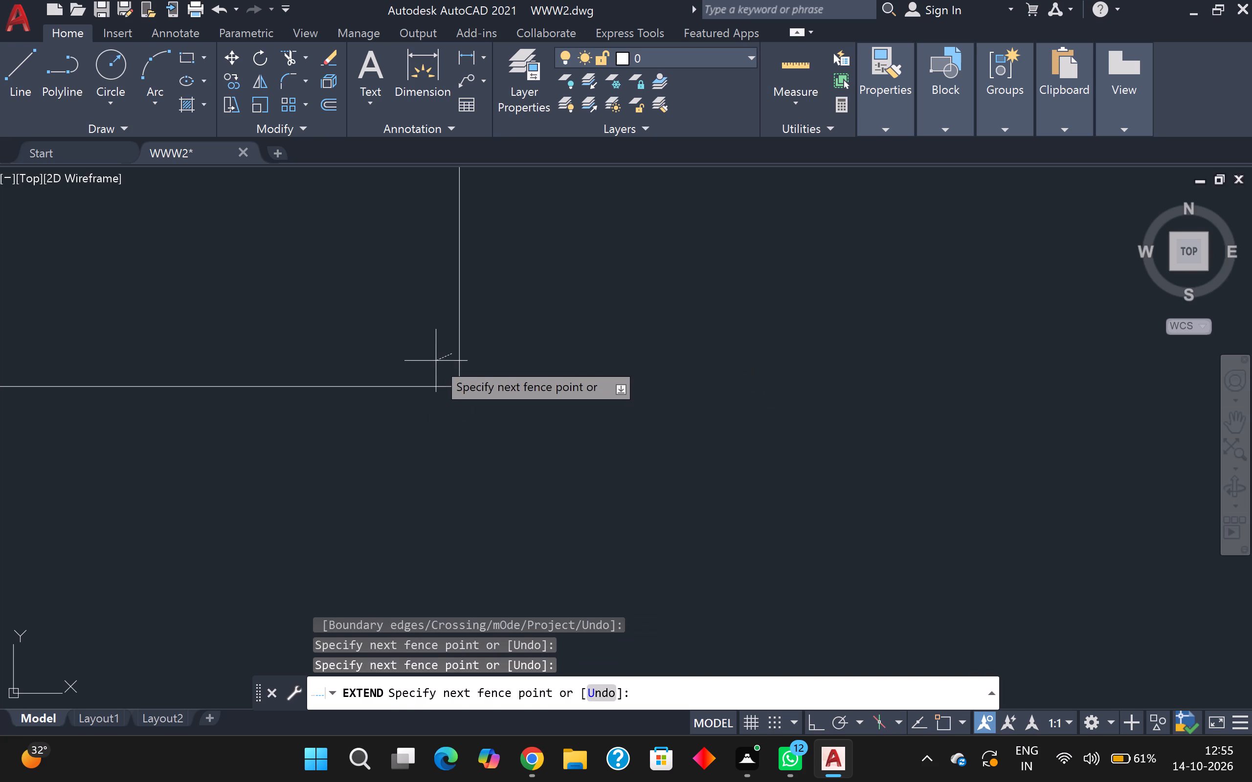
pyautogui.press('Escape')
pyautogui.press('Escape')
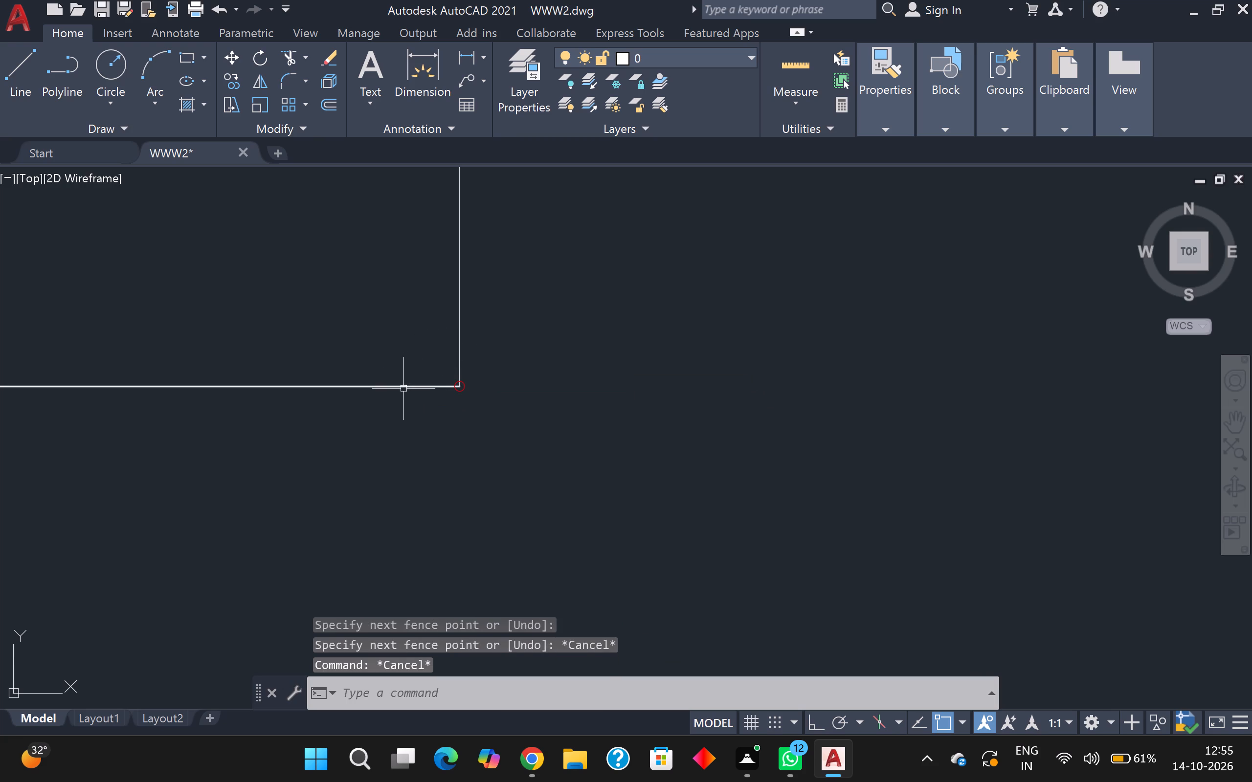
# Extend the partition's west line at the bathroom's southeast inner corner, using the south inner wall line as boundary edge.
pyautogui.click(403, 389)
pyautogui.write('ex')
pyautogui.press('Return')
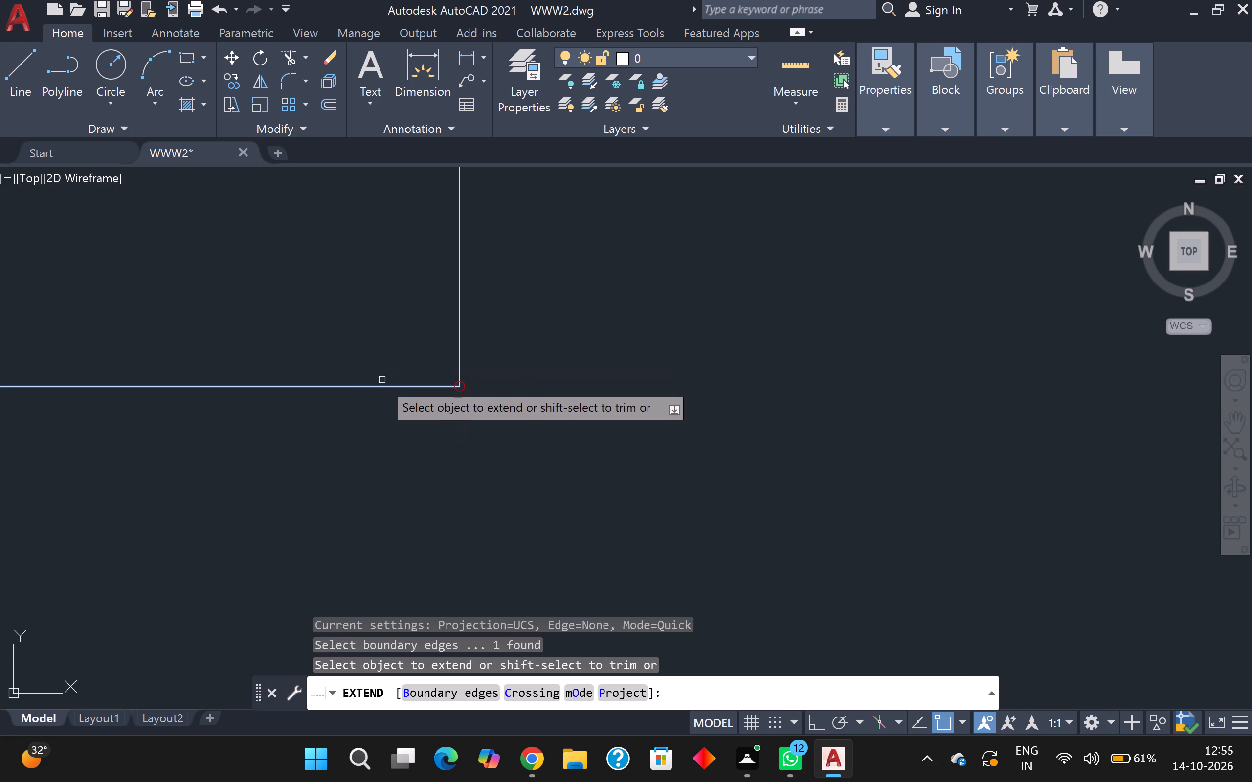
pyautogui.click(383, 387)
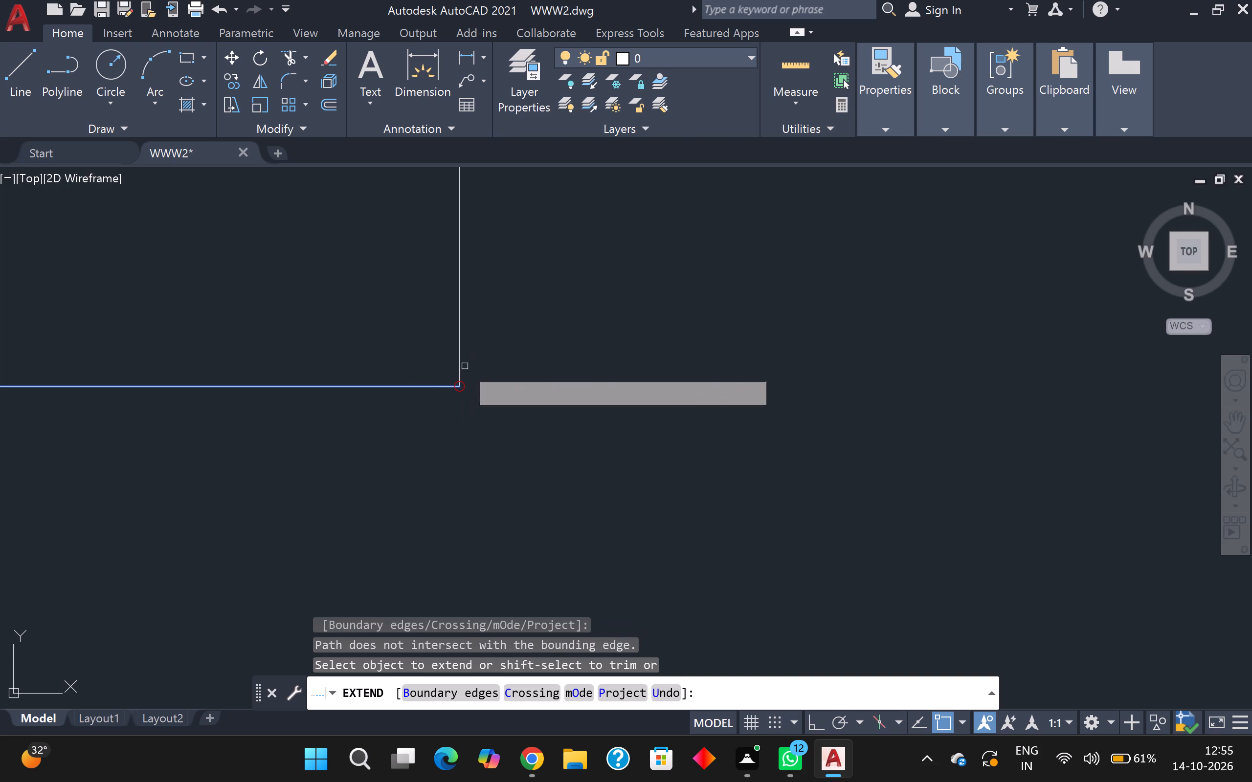
pyautogui.doubleClick(456, 360)
pyautogui.click(497, 363)
pyautogui.press('Escape')
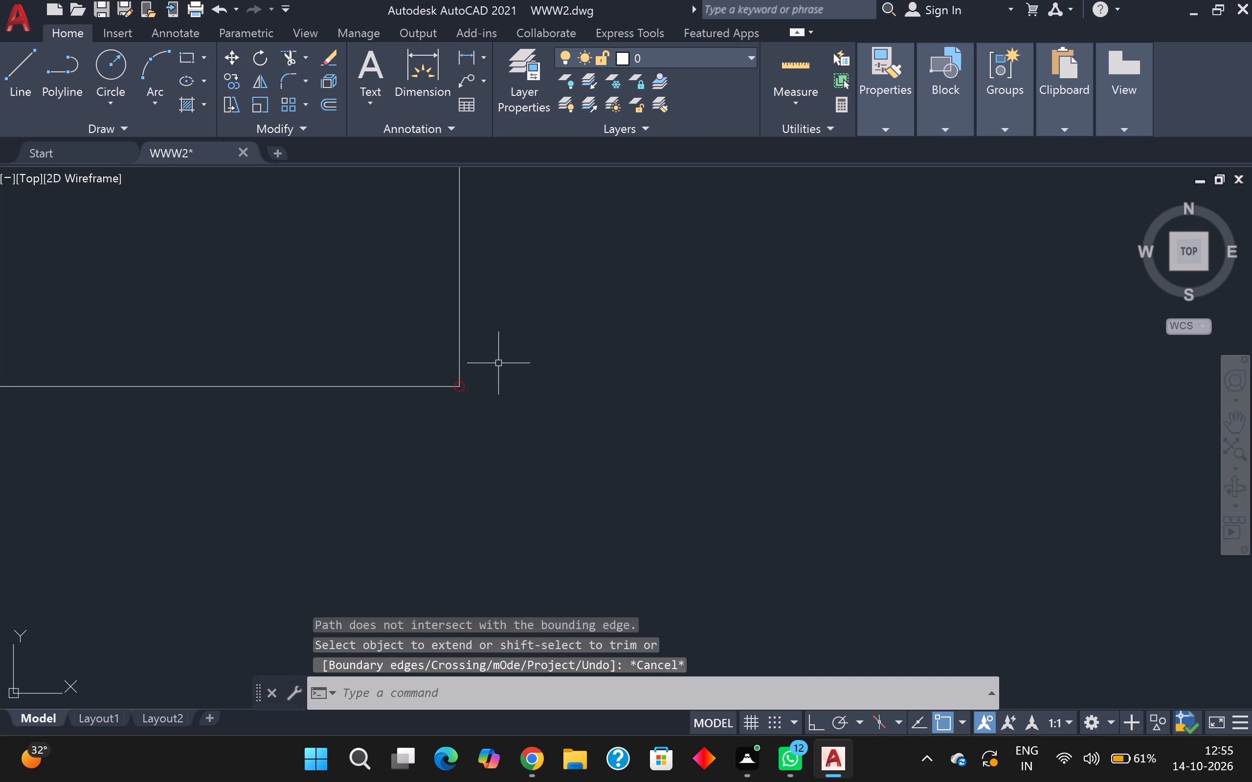
# Examine the marked gaps along the south wall, from the bathroom partition to both sides of the entrance door.
pyautogui.scroll(-7, 498, 364)
pyautogui.scroll(-10, 349, 400)
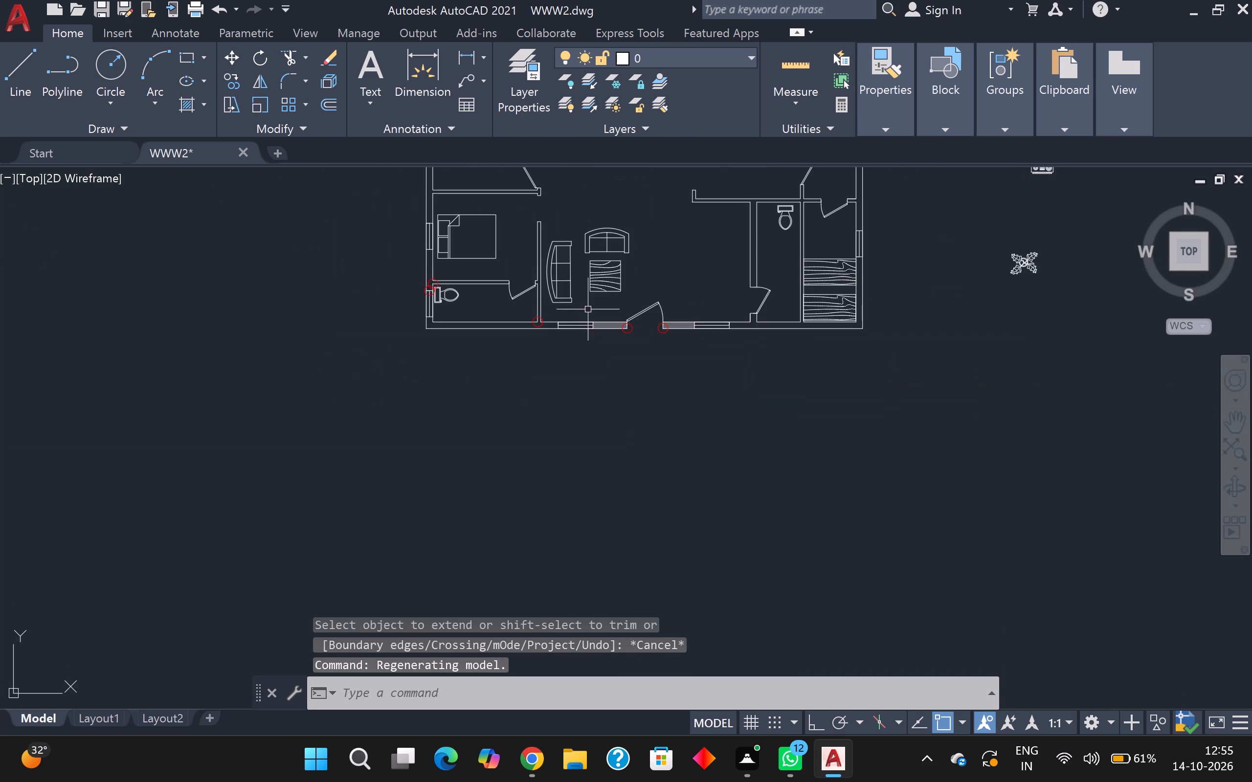
pyautogui.scroll(-3, 581, 307)
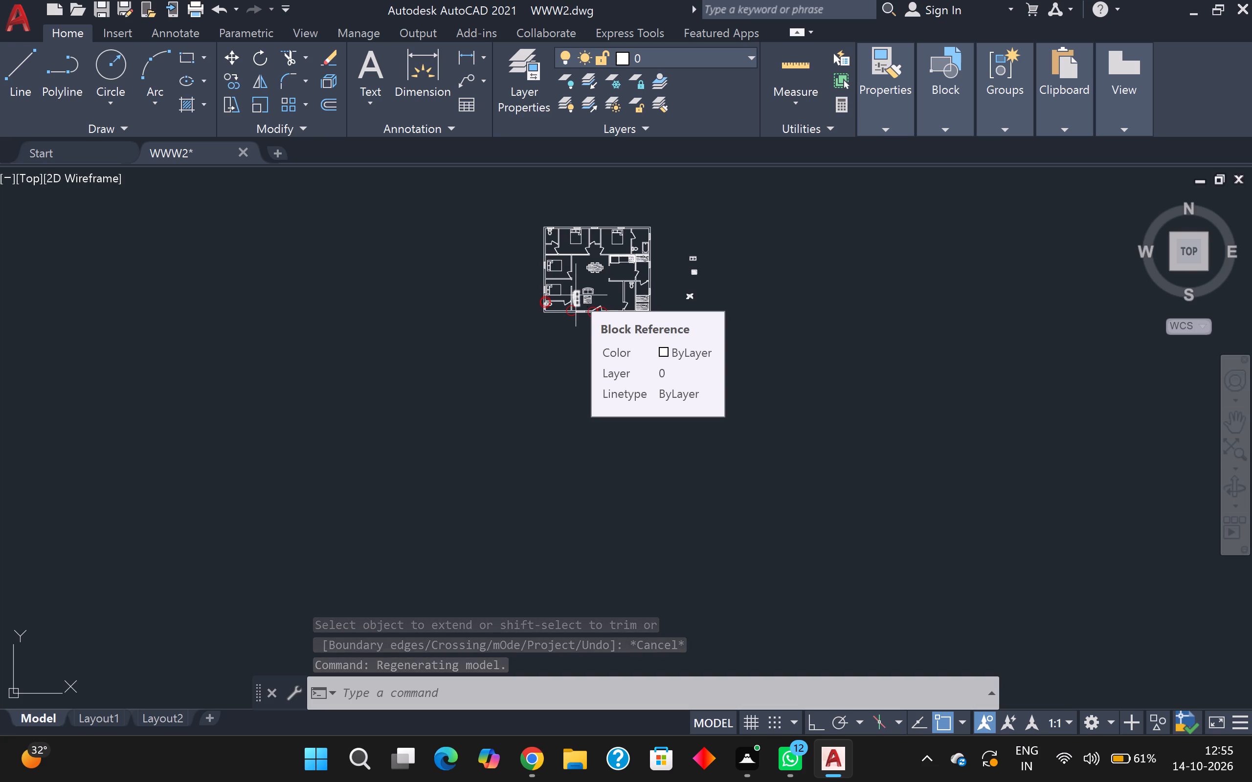
pyautogui.scroll(1, 450, 90)
pyautogui.scroll(2, 614, 320)
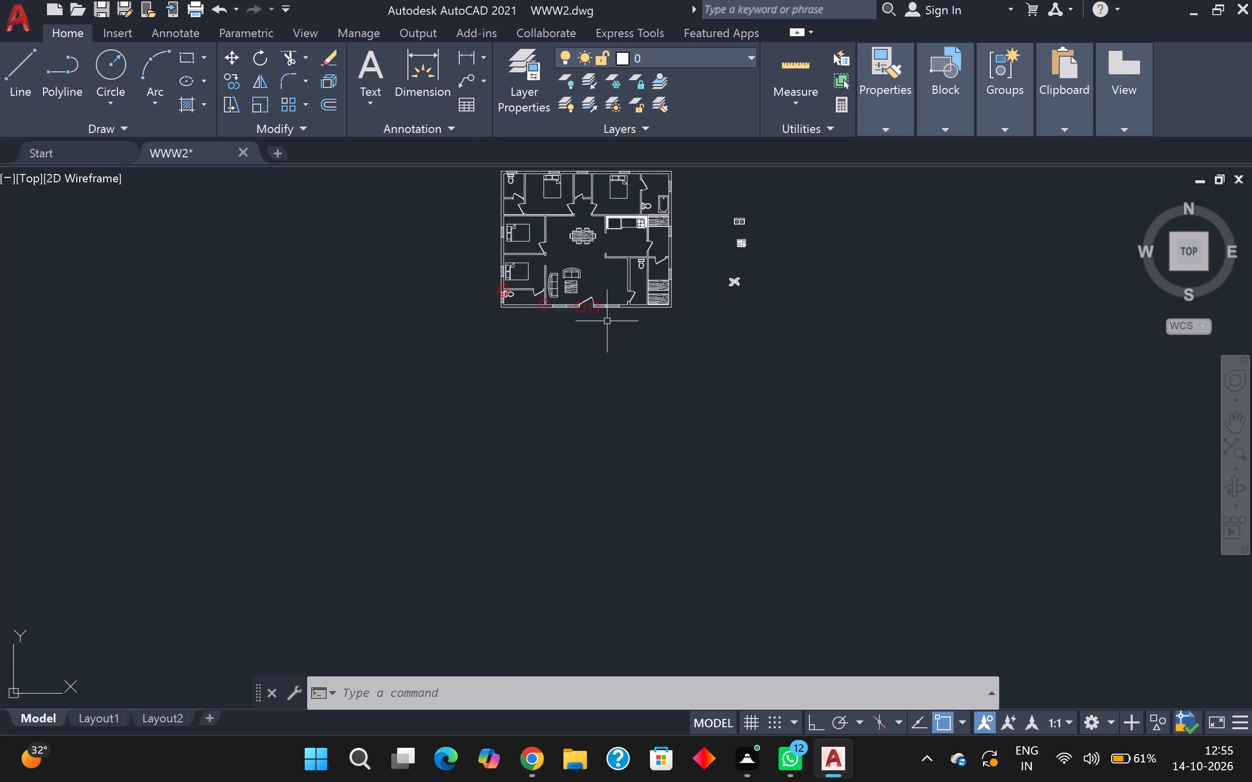
pyautogui.scroll(3, 604, 316)
pyautogui.scroll(4, 665, 345)
pyautogui.scroll(-3, 626, 450)
pyautogui.moveTo(631, 436); pyautogui.dragTo(631, 468, button='middle')
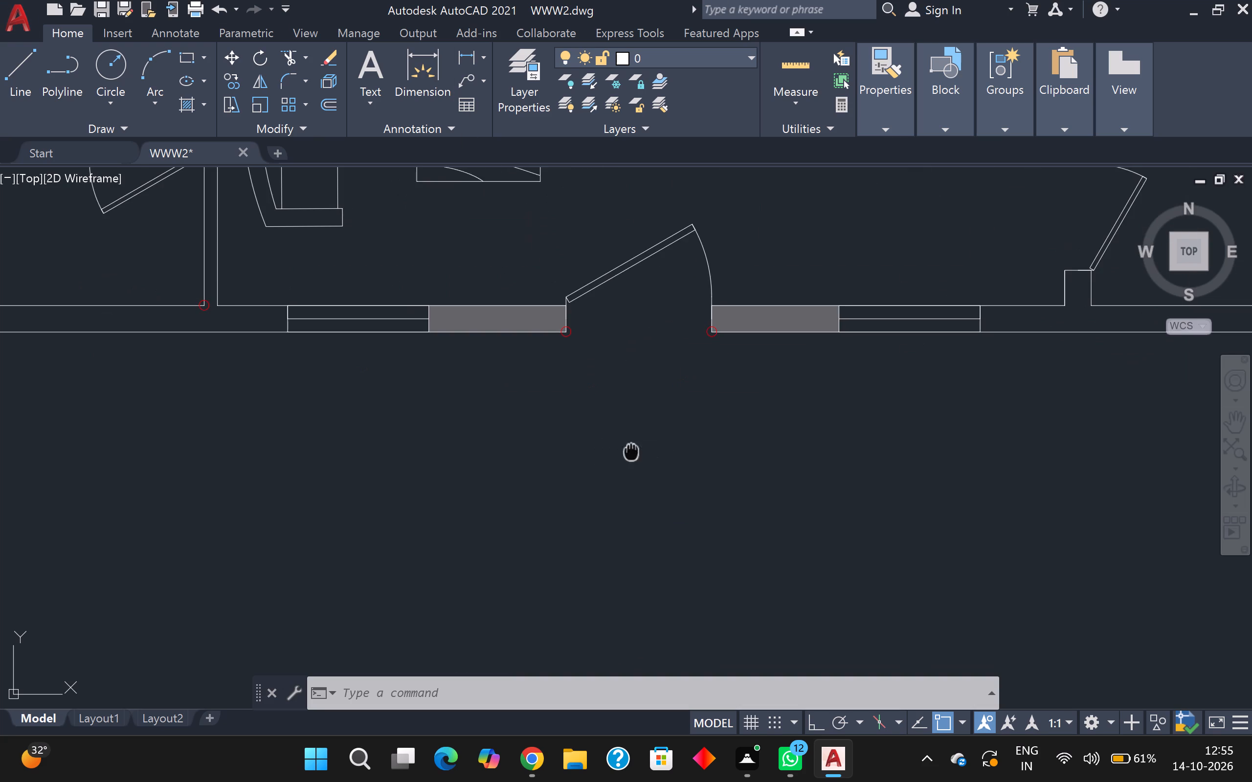
pyautogui.moveTo(631, 468); pyautogui.dragTo(643, 576, button='middle')
pyautogui.scroll(3, 642, 571)
pyautogui.scroll(-3, 630, 547)
pyautogui.scroll(1, 426, 491)
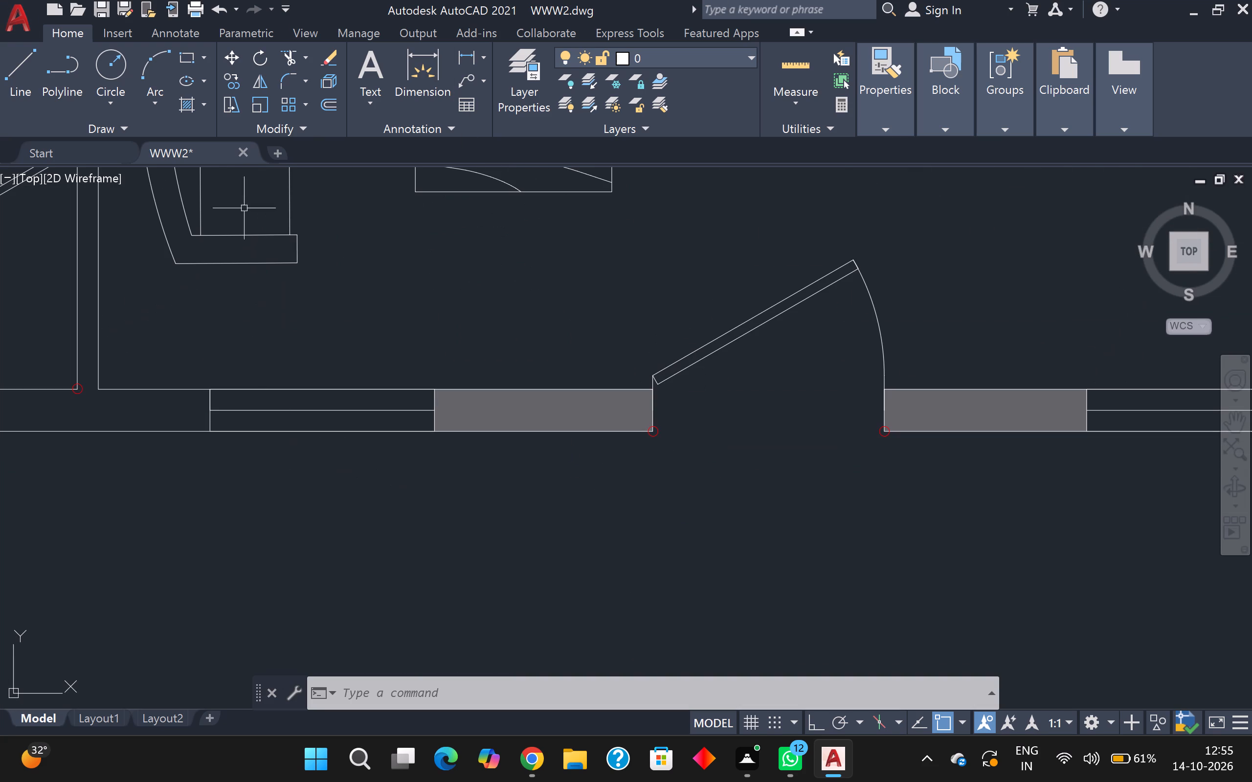
# Fill the west wall between the bathroom and southwest bedroom windows, with its adjoining partition, using a solid hatch in colour 99,100,102.
pyautogui.click(714, 46)
pyautogui.click(181, 113)
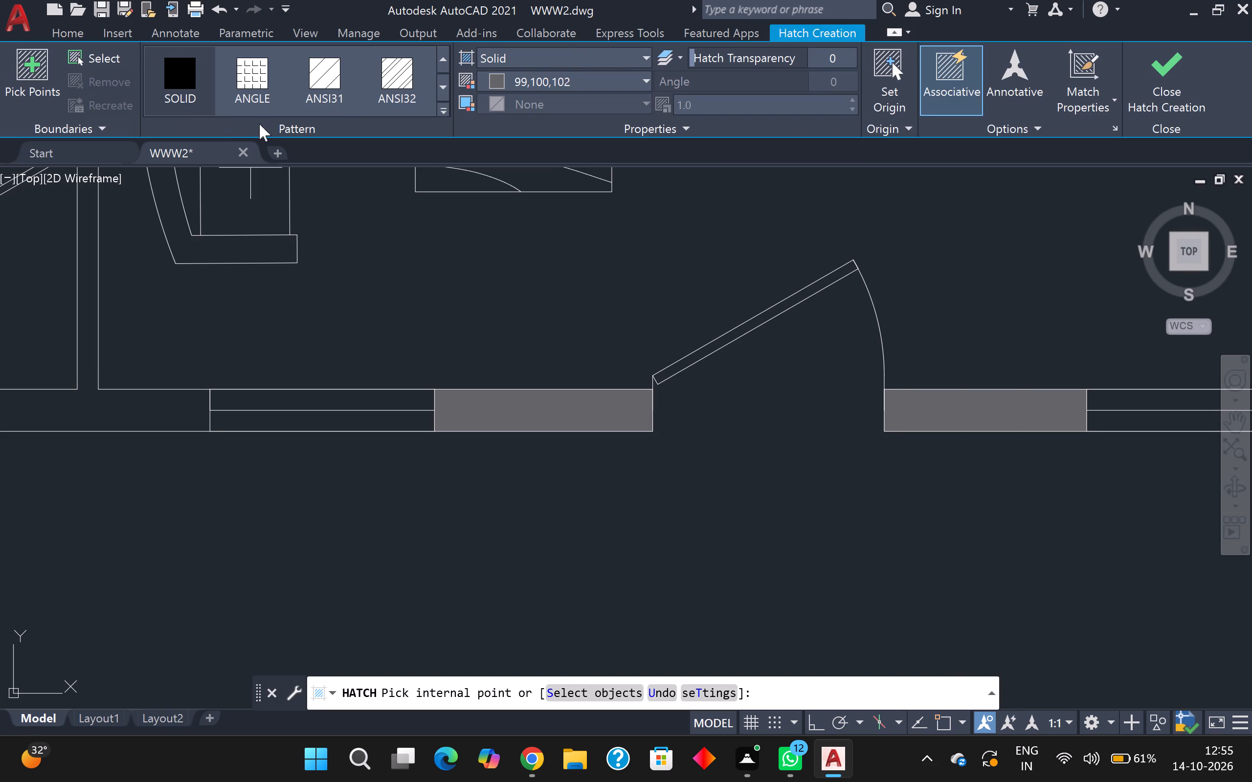
pyautogui.click(491, 82)
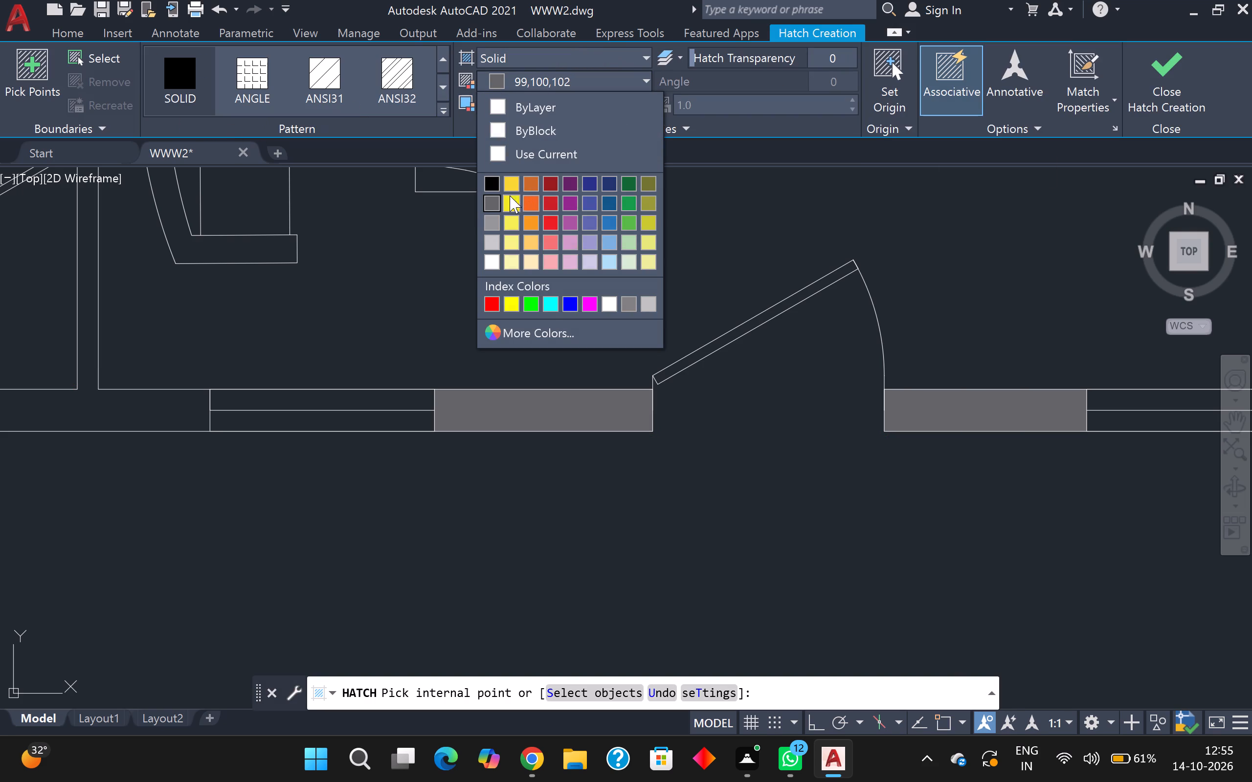
pyautogui.click(491, 198)
pyautogui.scroll(-4, 491, 198)
pyautogui.moveTo(491, 198); pyautogui.dragTo(515, 448, button='middle')
pyautogui.scroll(1, 354, 437)
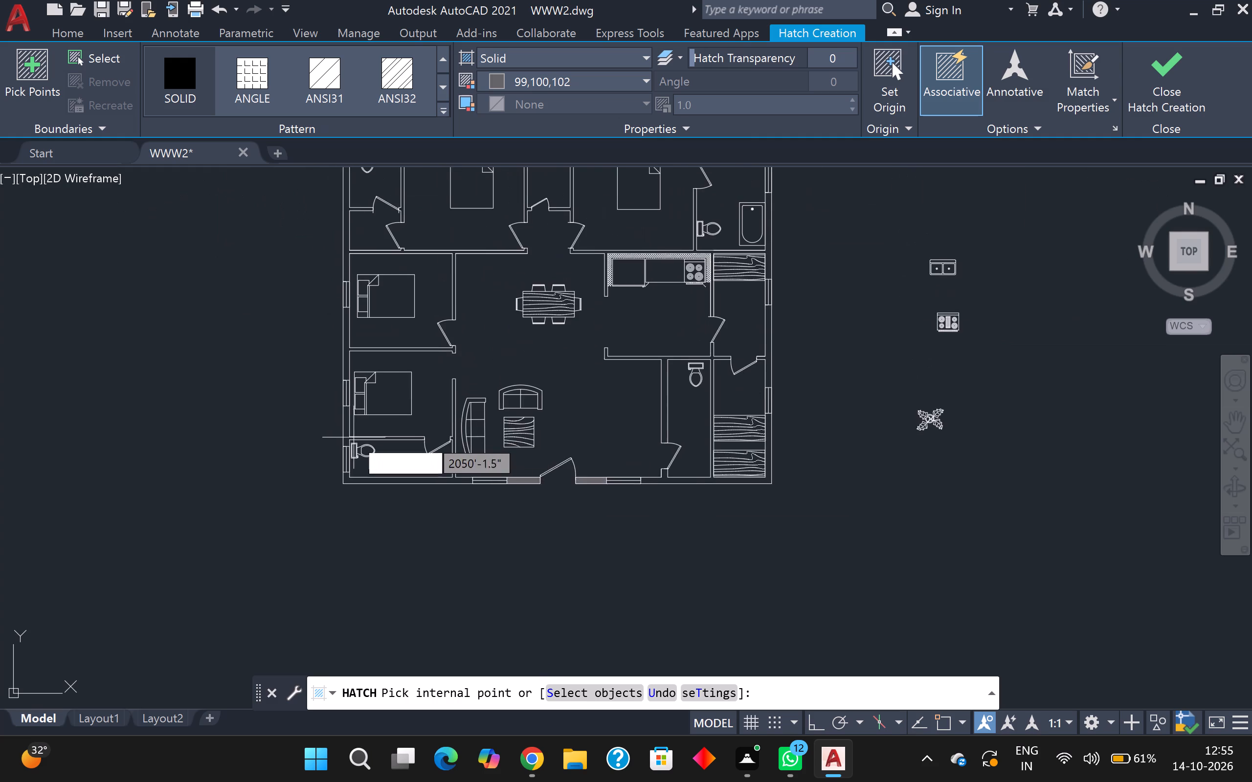
pyautogui.scroll(2, 354, 437)
pyautogui.click(321, 405)
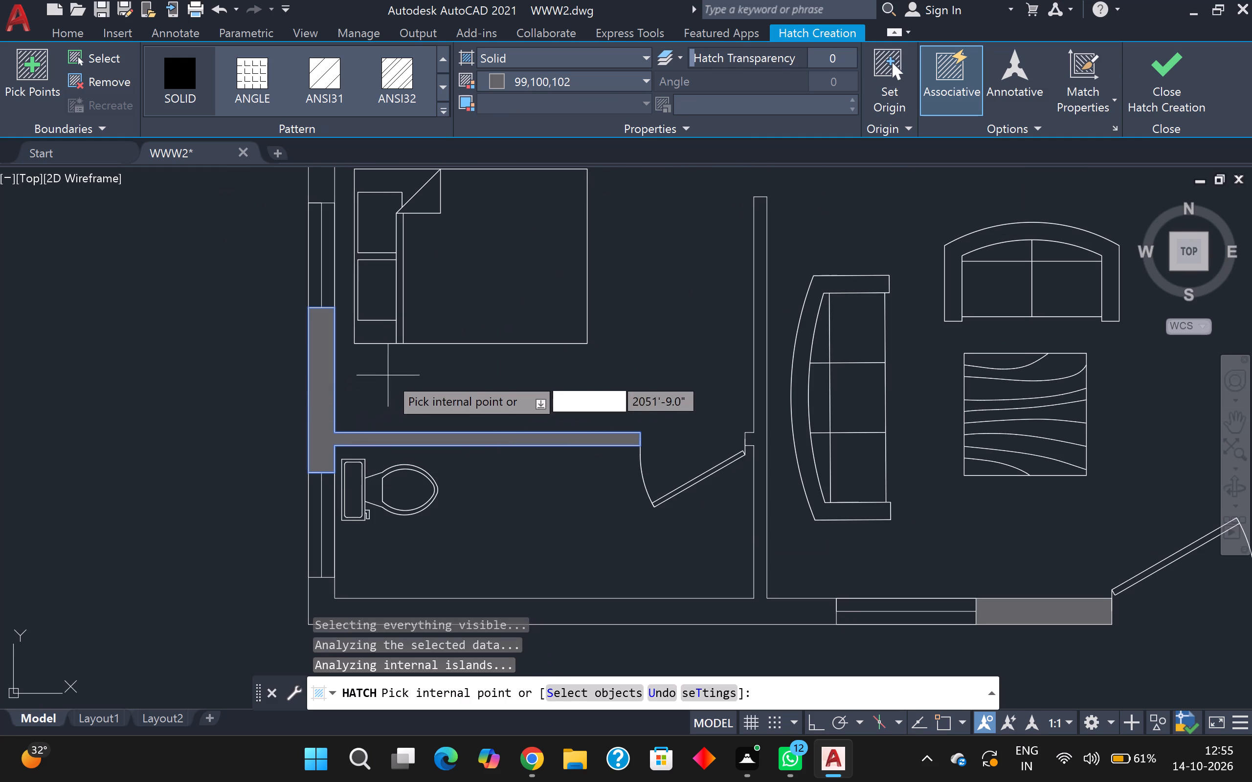
# Fill the partition between the bathroom and living room and the connected southwest exterior wall with the solid hatch.
pyautogui.moveTo(388, 375); pyautogui.dragTo(420, 398, button='middle')
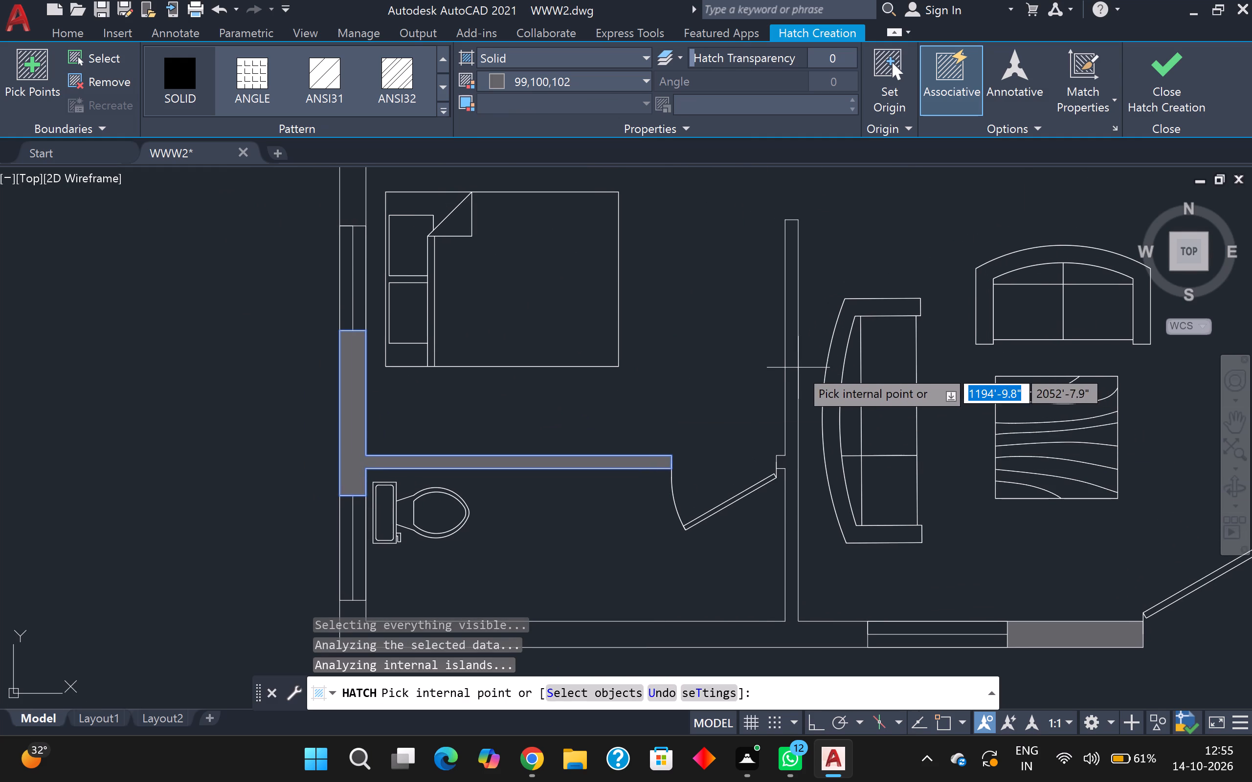
pyautogui.click(790, 363)
pyautogui.scroll(-3, 790, 363)
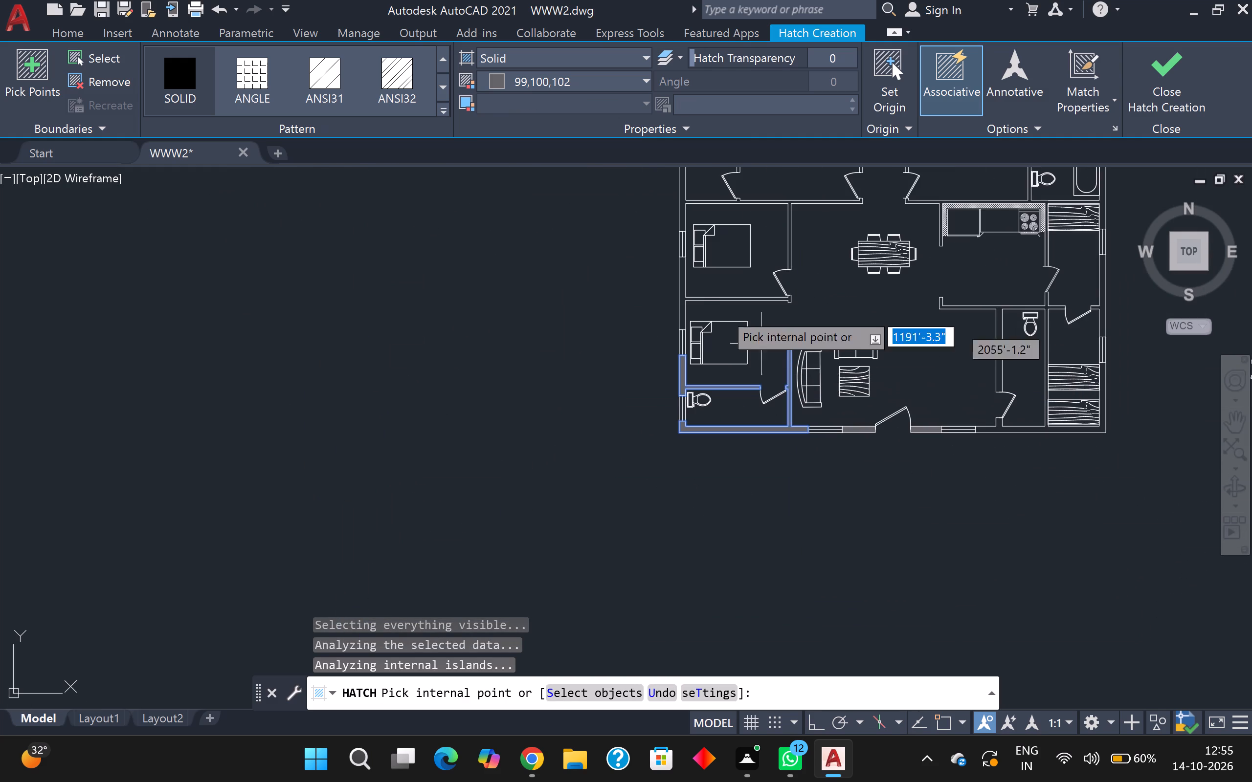
# Fill the west wall between the two west bedrooms' windows, with the partition separating those bedrooms, with the solid hatch.
pyautogui.scroll(3, 672, 310)
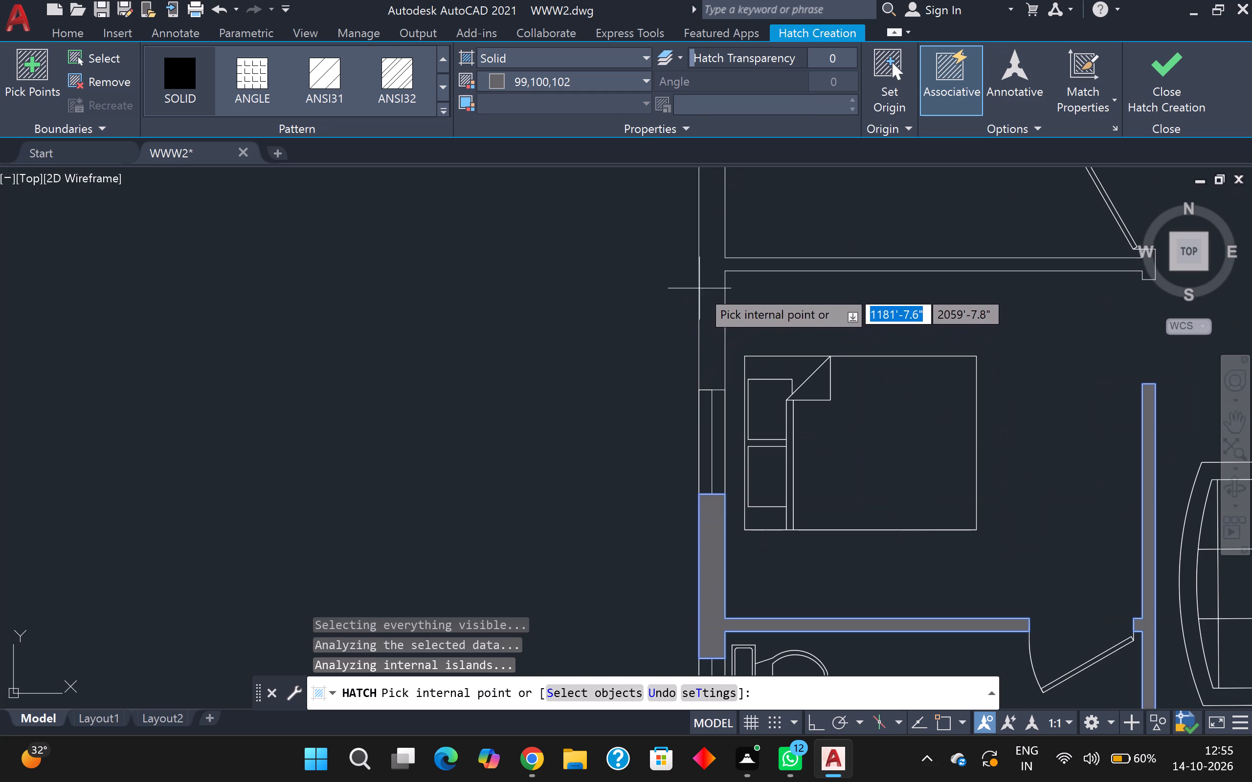
pyautogui.click(706, 284)
pyautogui.scroll(-3, 706, 284)
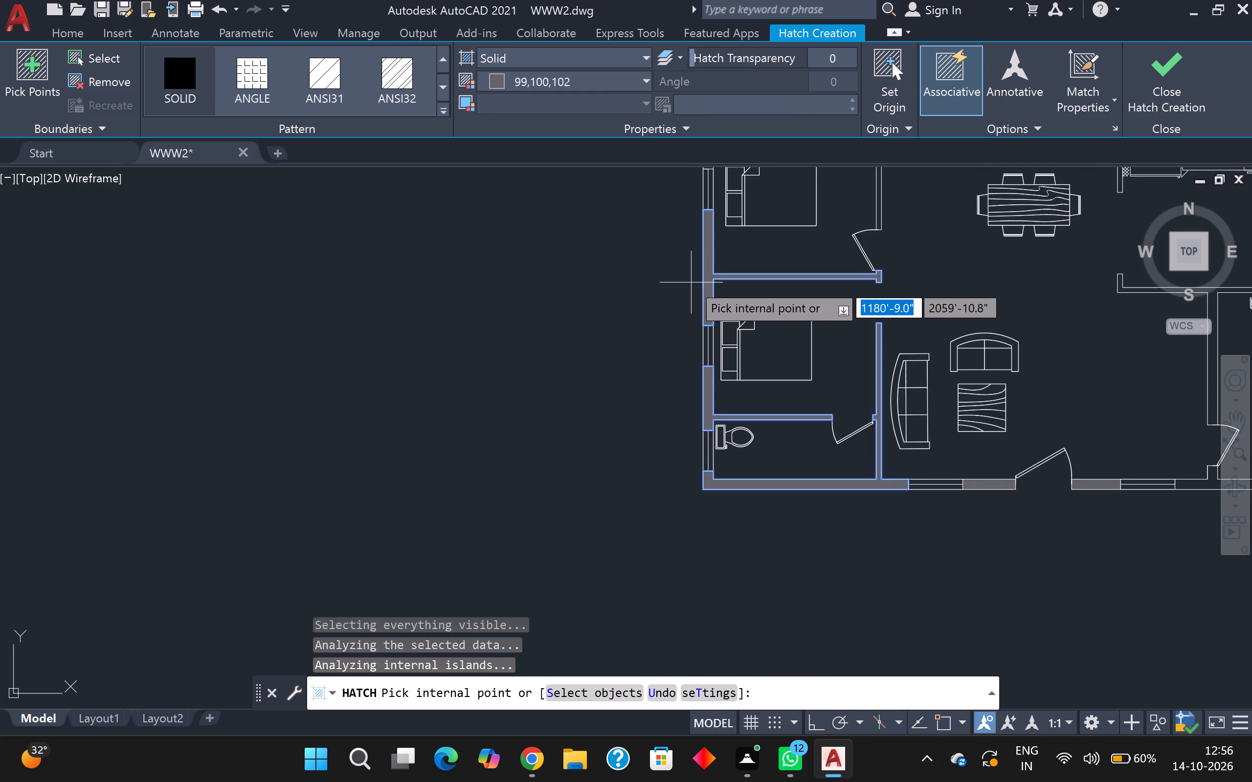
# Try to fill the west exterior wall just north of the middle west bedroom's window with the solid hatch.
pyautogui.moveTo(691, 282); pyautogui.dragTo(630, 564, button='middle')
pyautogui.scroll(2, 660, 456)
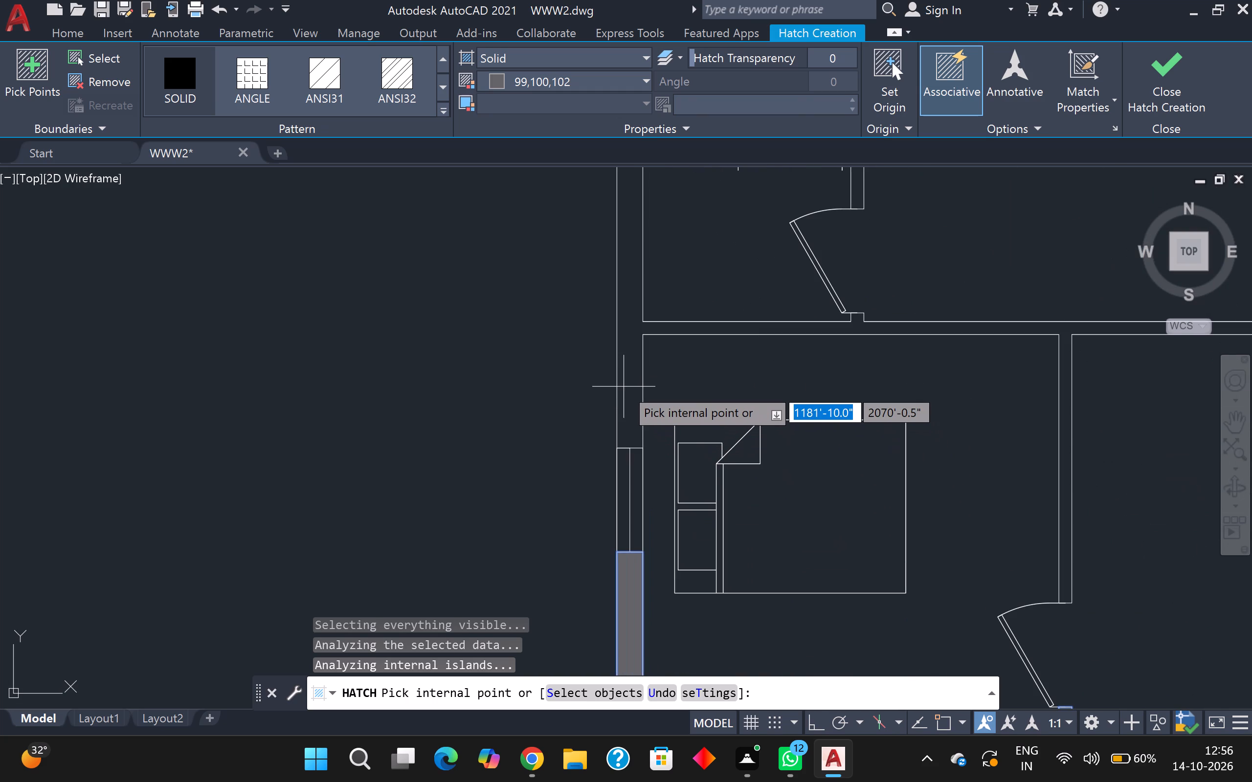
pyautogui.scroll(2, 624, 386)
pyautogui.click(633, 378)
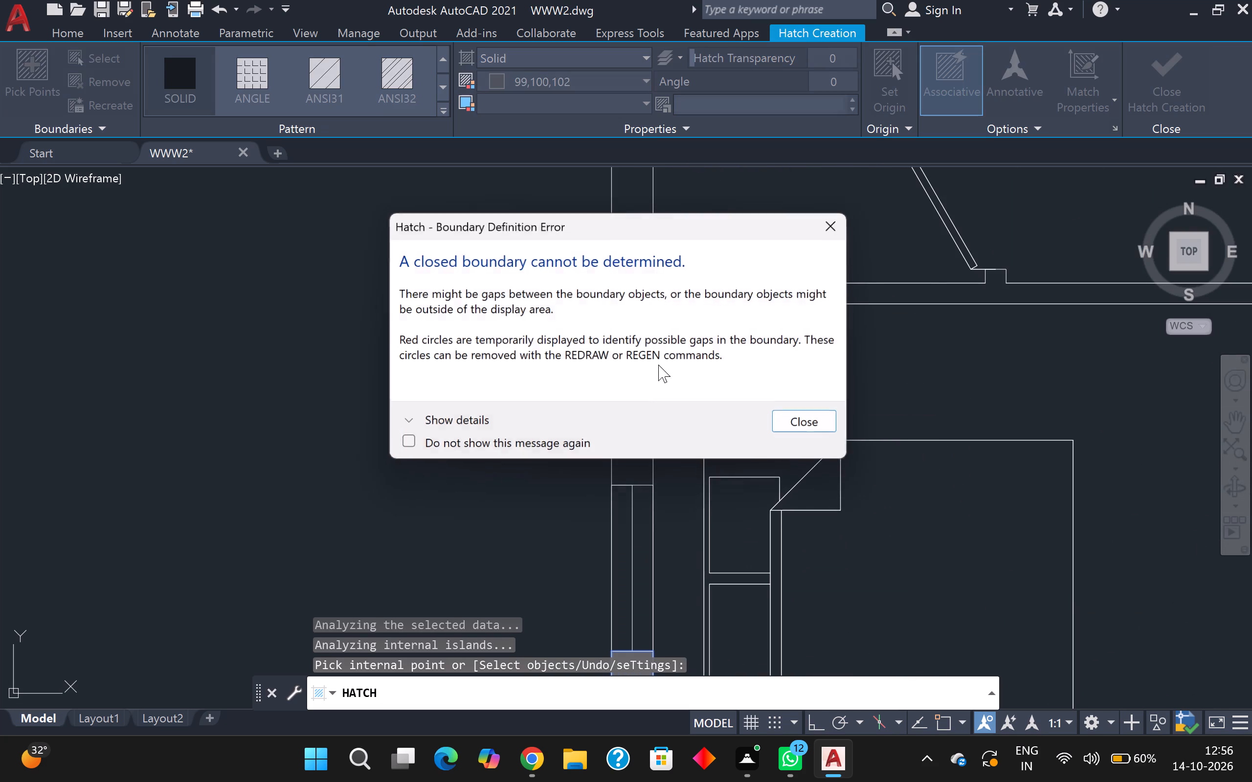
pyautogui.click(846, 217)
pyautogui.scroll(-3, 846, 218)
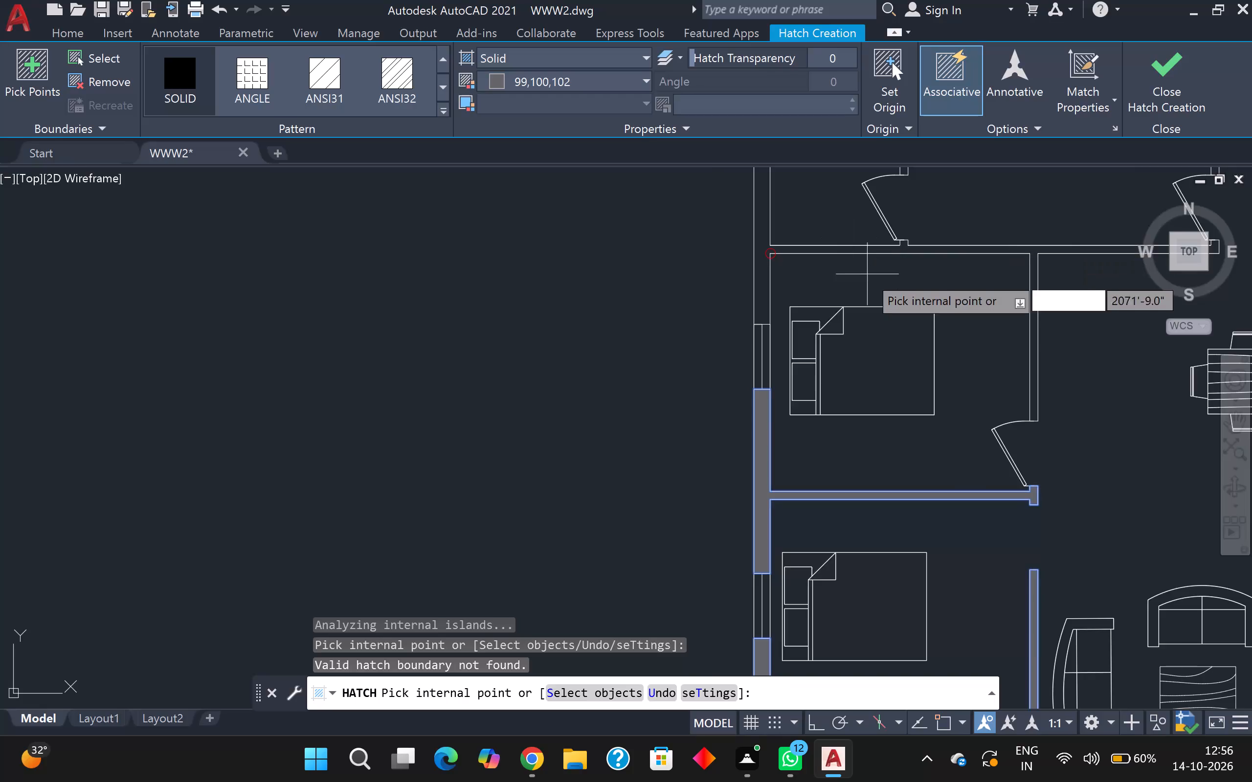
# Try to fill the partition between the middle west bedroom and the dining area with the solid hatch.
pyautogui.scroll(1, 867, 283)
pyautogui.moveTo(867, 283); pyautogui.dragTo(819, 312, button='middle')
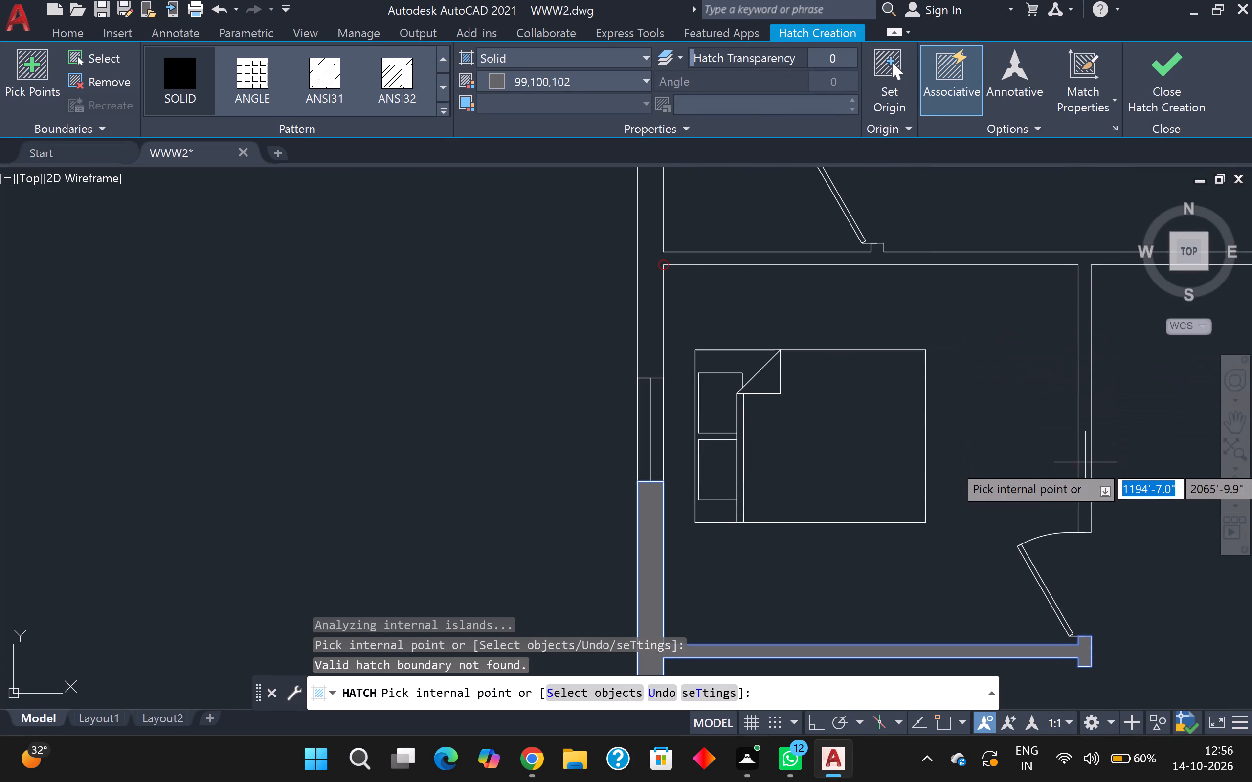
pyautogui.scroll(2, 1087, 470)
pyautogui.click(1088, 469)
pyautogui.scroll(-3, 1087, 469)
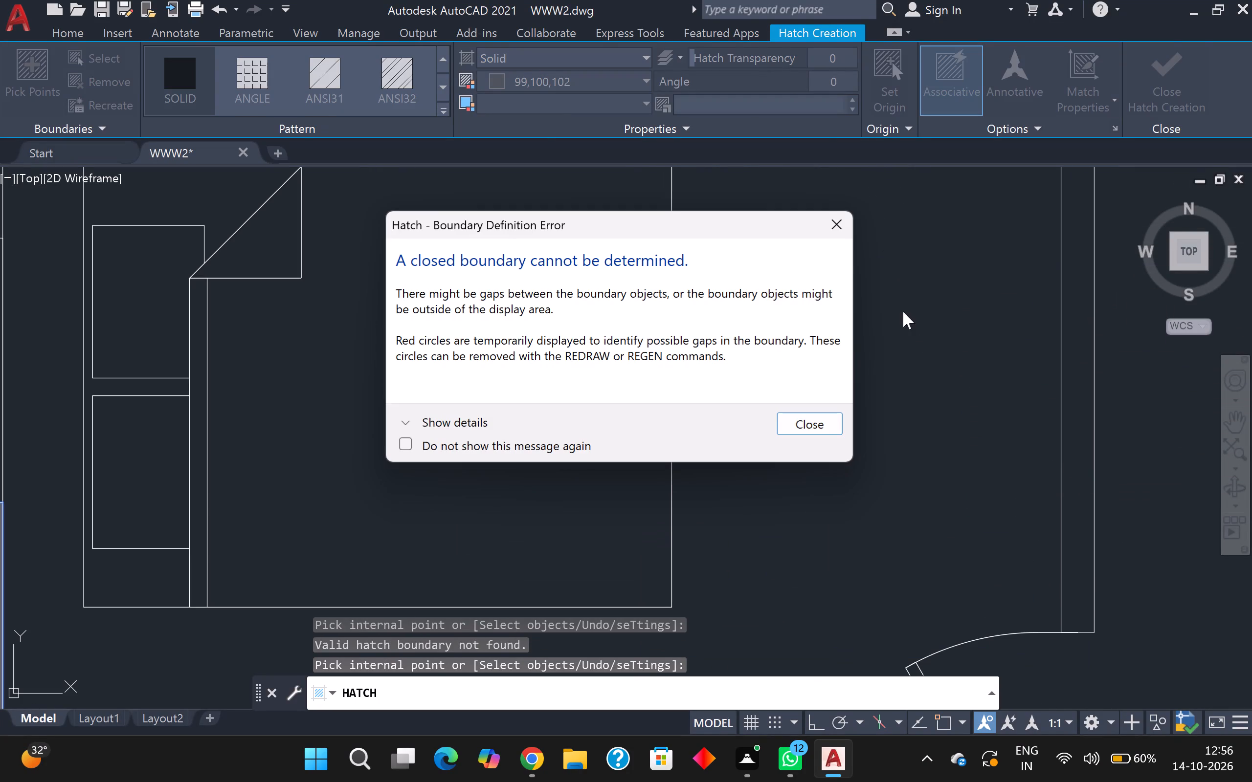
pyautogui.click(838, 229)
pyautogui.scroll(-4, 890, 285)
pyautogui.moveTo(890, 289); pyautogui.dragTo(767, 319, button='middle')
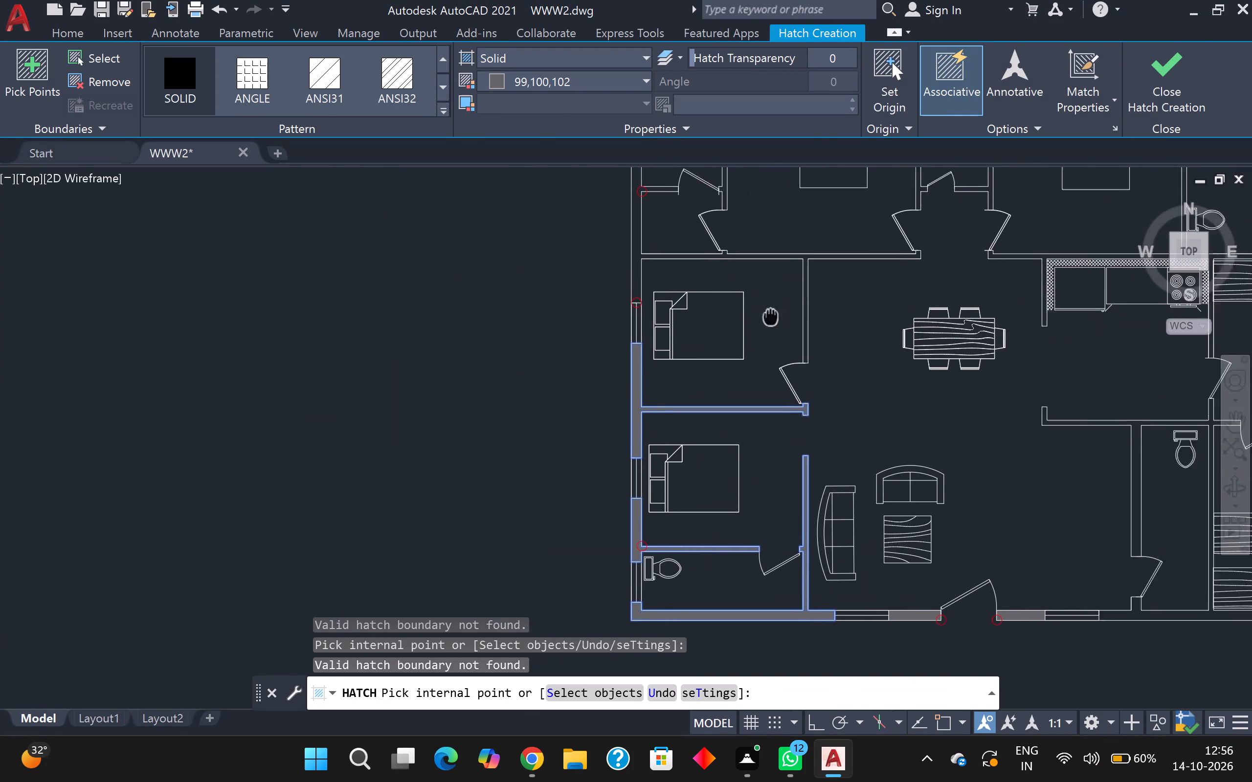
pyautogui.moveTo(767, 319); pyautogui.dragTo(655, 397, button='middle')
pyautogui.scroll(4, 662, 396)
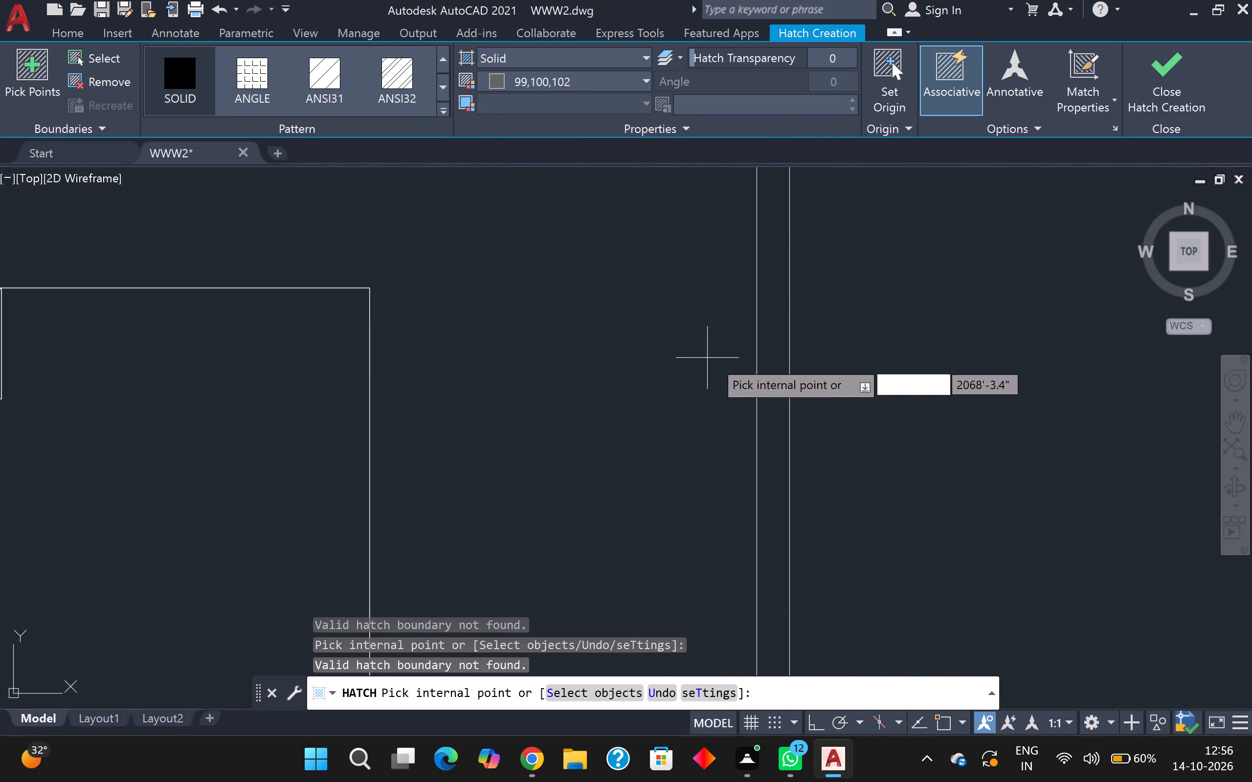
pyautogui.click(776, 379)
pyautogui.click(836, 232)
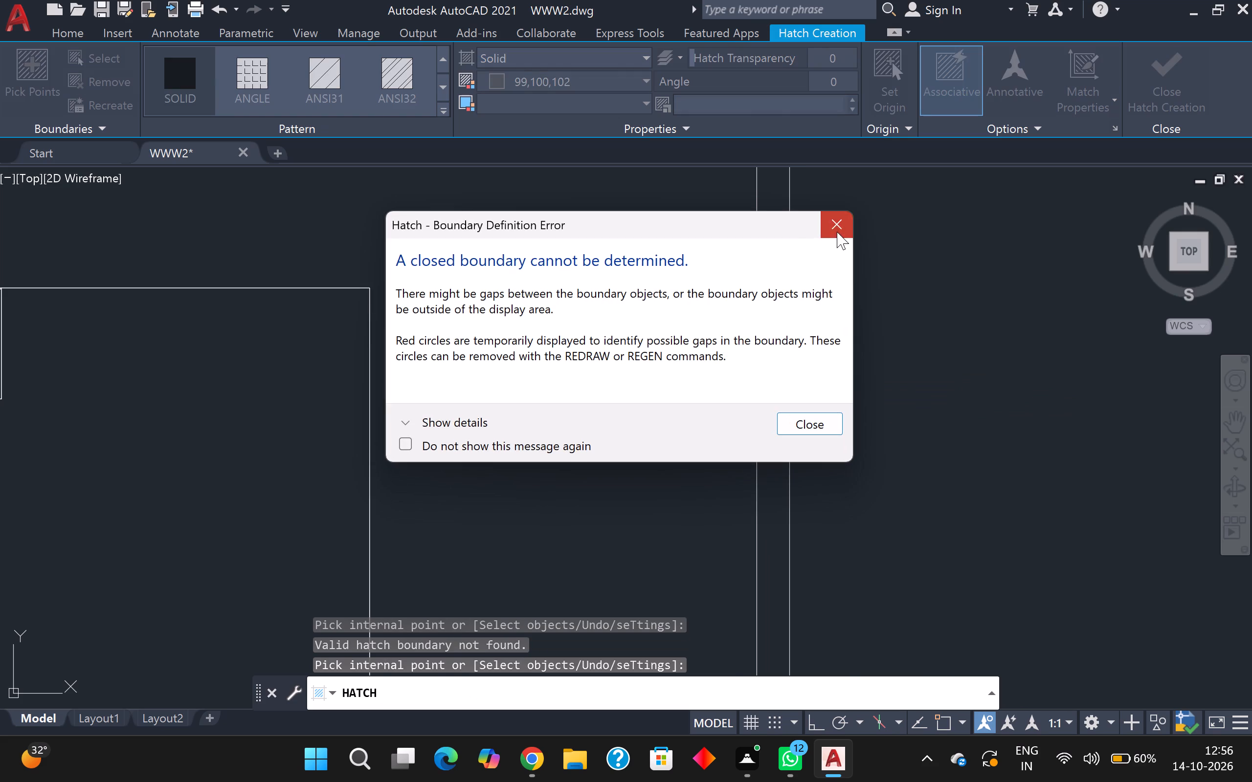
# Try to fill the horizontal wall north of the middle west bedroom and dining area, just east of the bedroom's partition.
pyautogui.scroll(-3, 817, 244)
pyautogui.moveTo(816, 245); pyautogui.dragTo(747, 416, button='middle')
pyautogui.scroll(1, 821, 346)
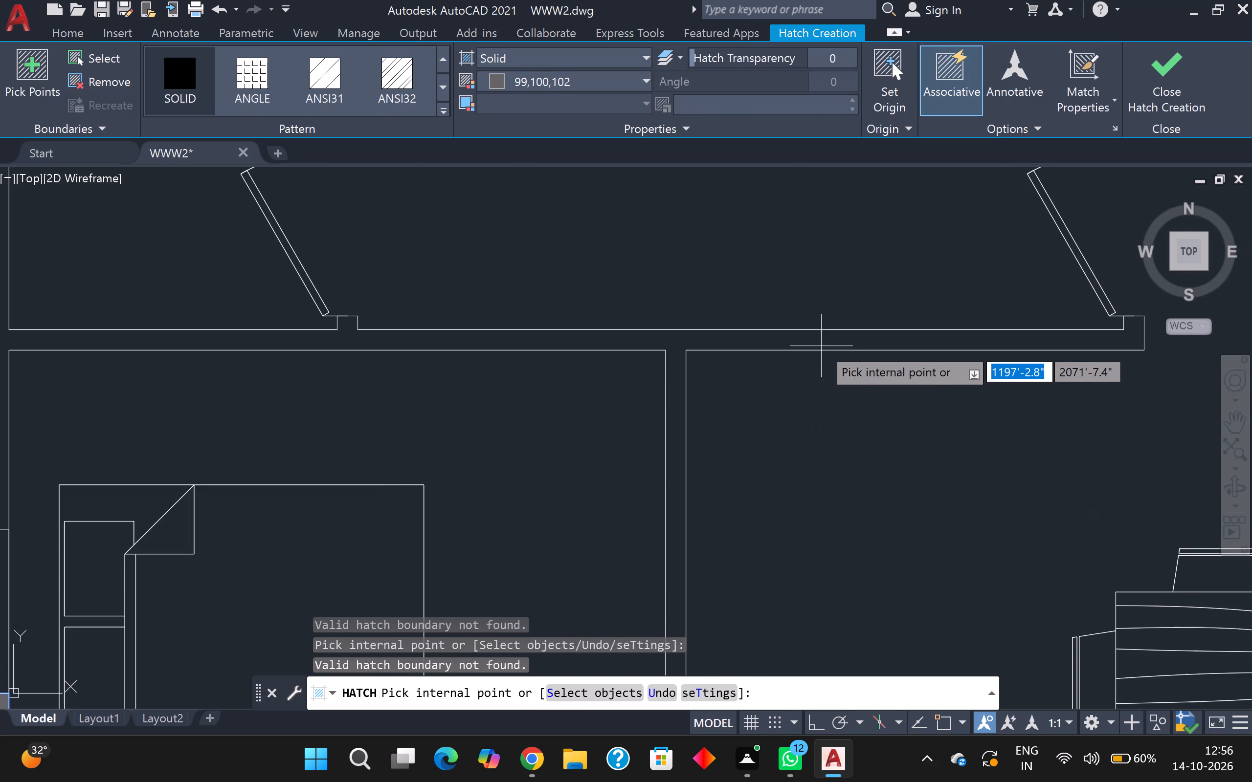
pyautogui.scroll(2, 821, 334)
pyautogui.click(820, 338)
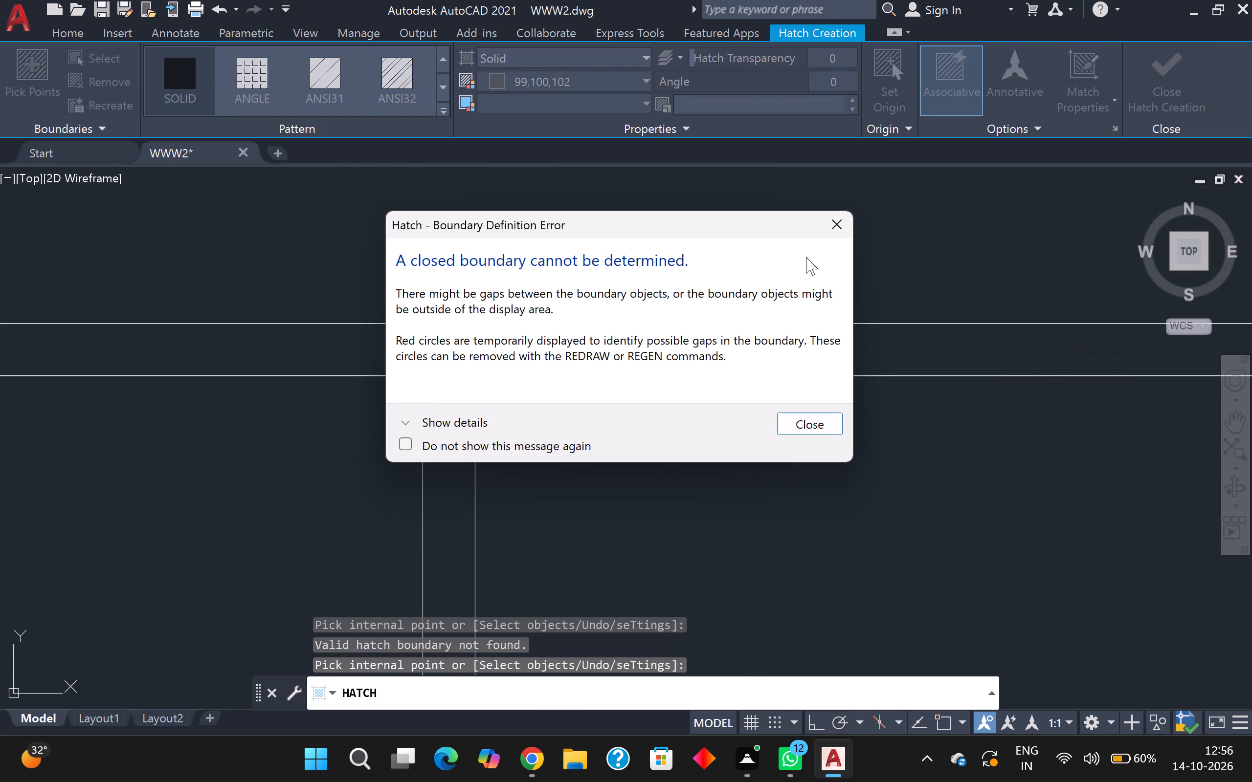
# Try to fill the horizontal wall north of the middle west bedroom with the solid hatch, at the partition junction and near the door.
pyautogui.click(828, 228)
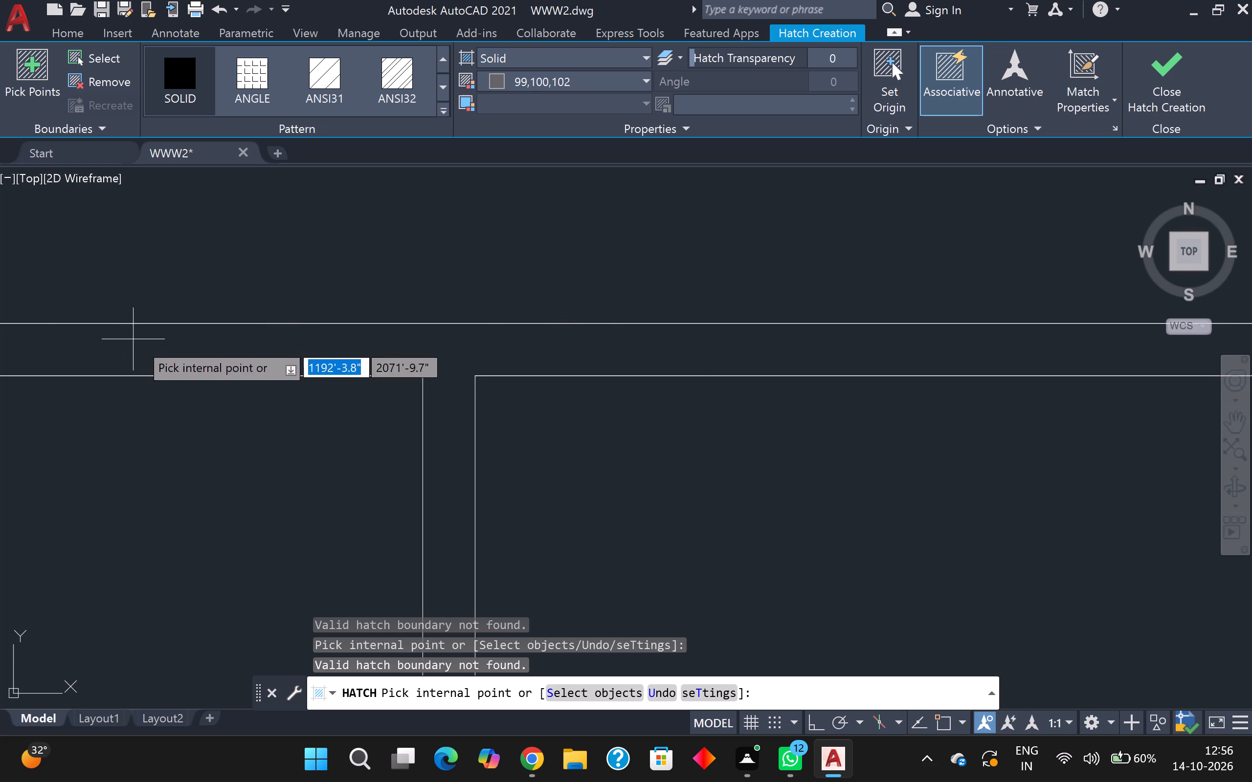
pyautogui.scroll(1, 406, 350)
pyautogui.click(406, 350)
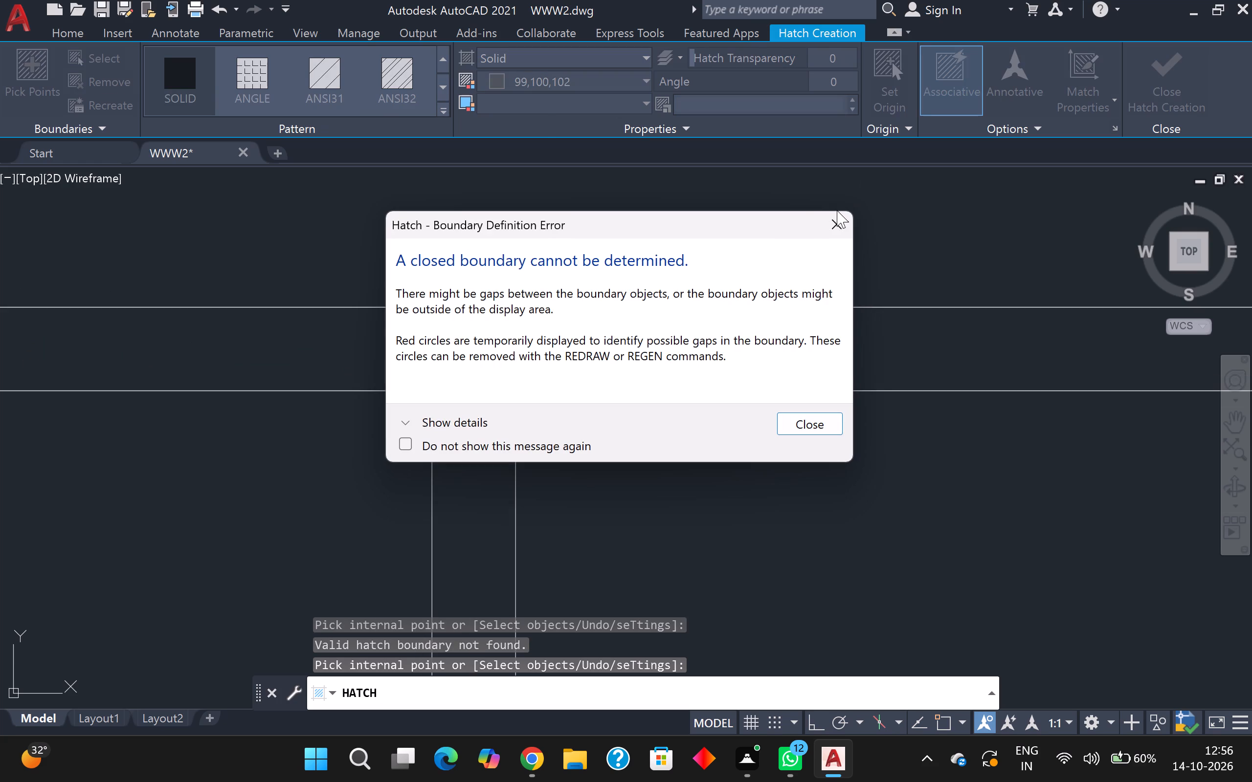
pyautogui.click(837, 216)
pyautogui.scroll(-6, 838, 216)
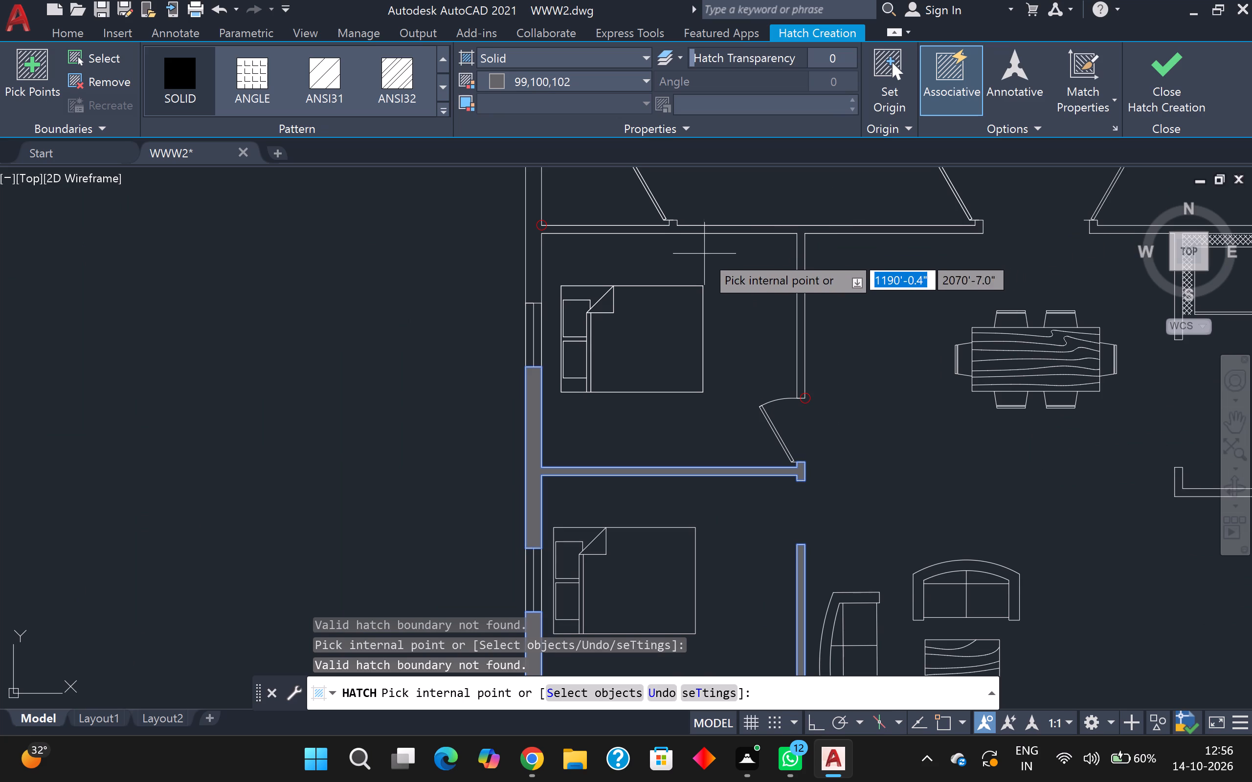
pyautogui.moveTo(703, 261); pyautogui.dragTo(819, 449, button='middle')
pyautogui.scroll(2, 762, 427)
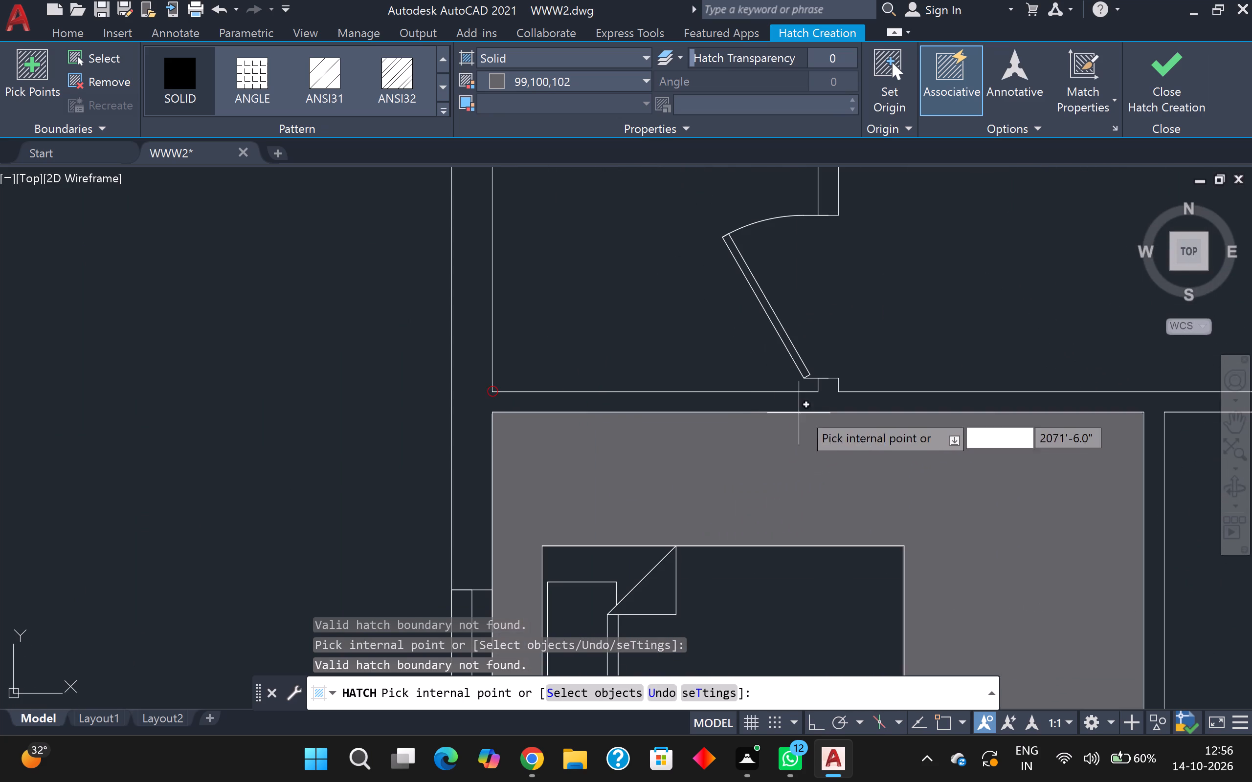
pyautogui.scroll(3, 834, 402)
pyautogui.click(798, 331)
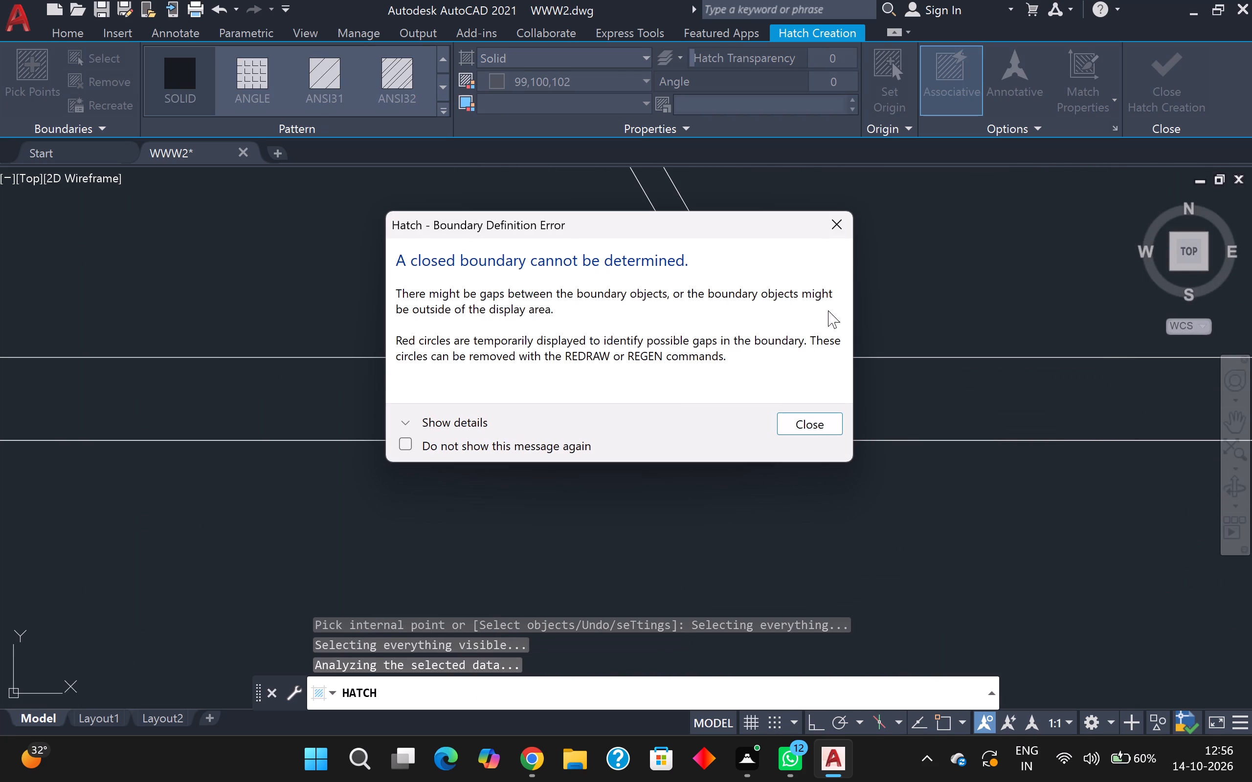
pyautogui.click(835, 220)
# Fill the west wall north of the middle west bedroom's window, with its connected partitions up to the northwest corner, with the solid hatch.
pyautogui.scroll(-4, 446, 370)
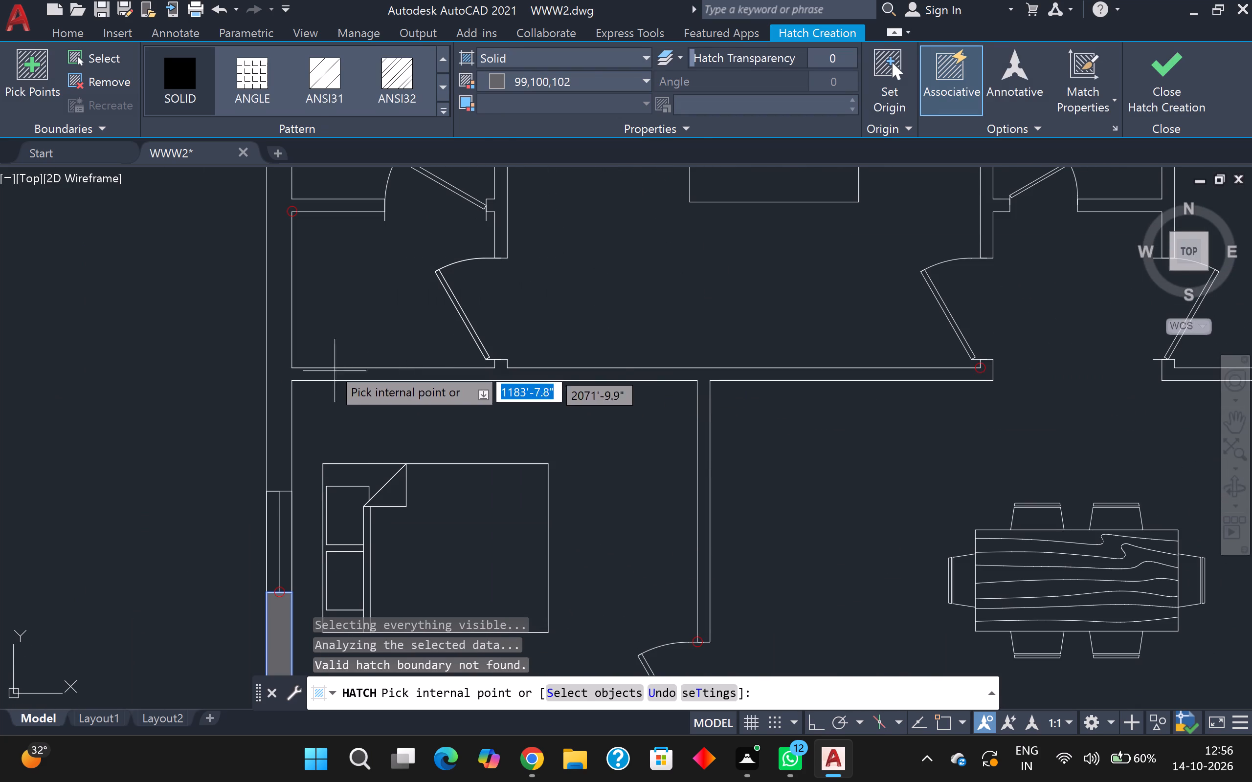
pyautogui.moveTo(321, 331); pyautogui.dragTo(480, 332, button='middle')
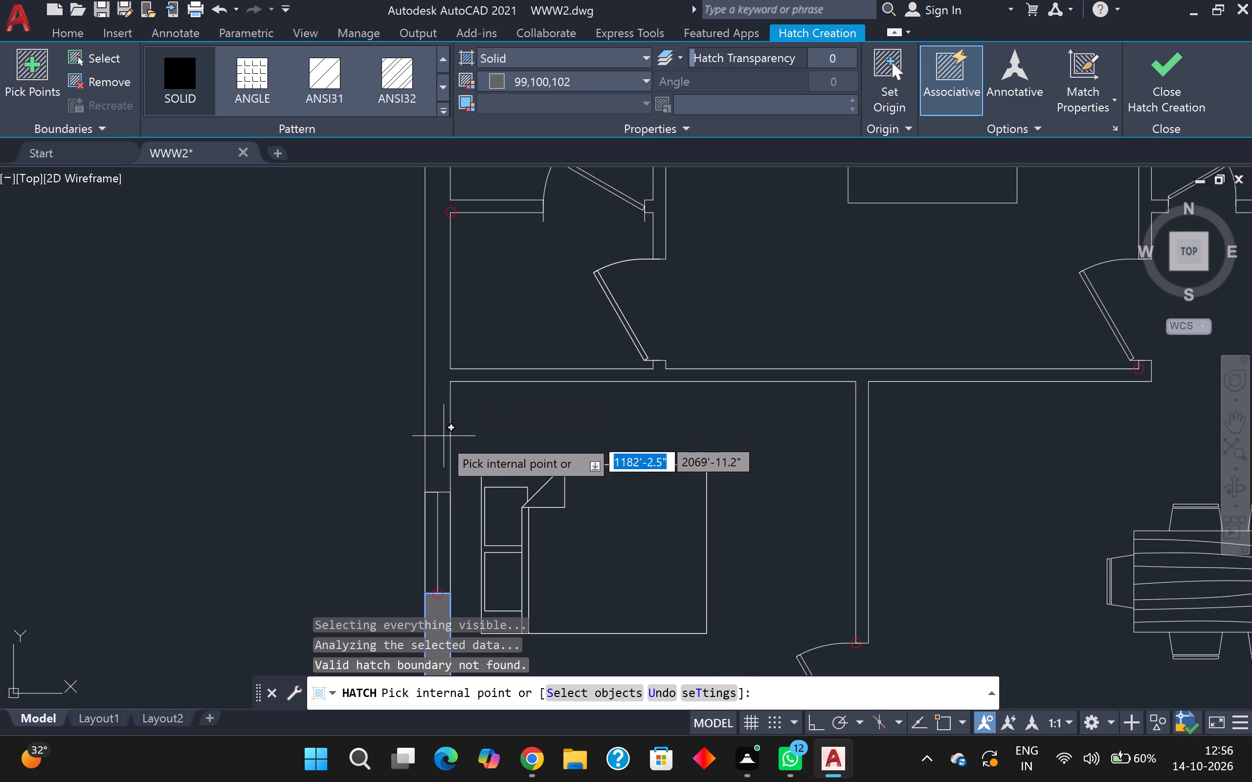
pyautogui.click(442, 437)
pyautogui.scroll(-2, 466, 424)
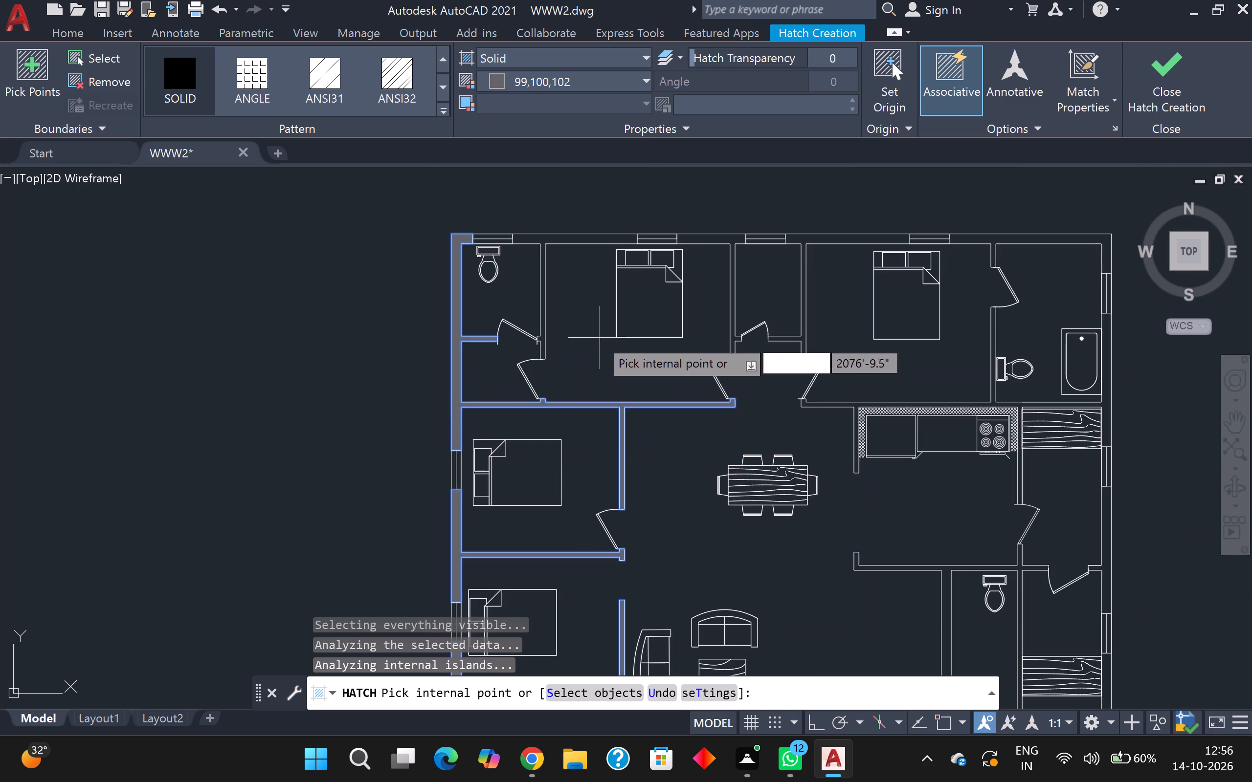
pyautogui.scroll(1, 549, 254)
pyautogui.press('Escape')
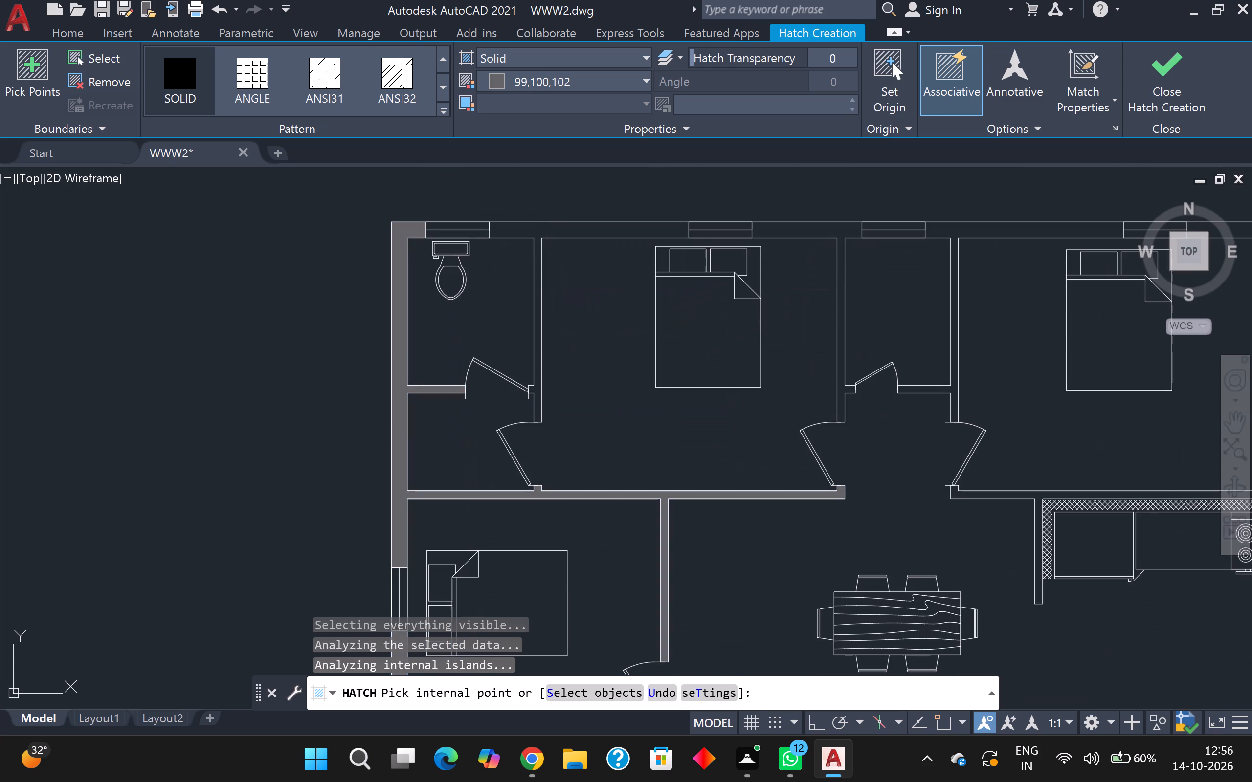
# Fill the north exterior wall segments between the northwest bathroom's window and the northeast bedroom's window, with their connected partitions, with the solid hatch.
pyautogui.press('space')
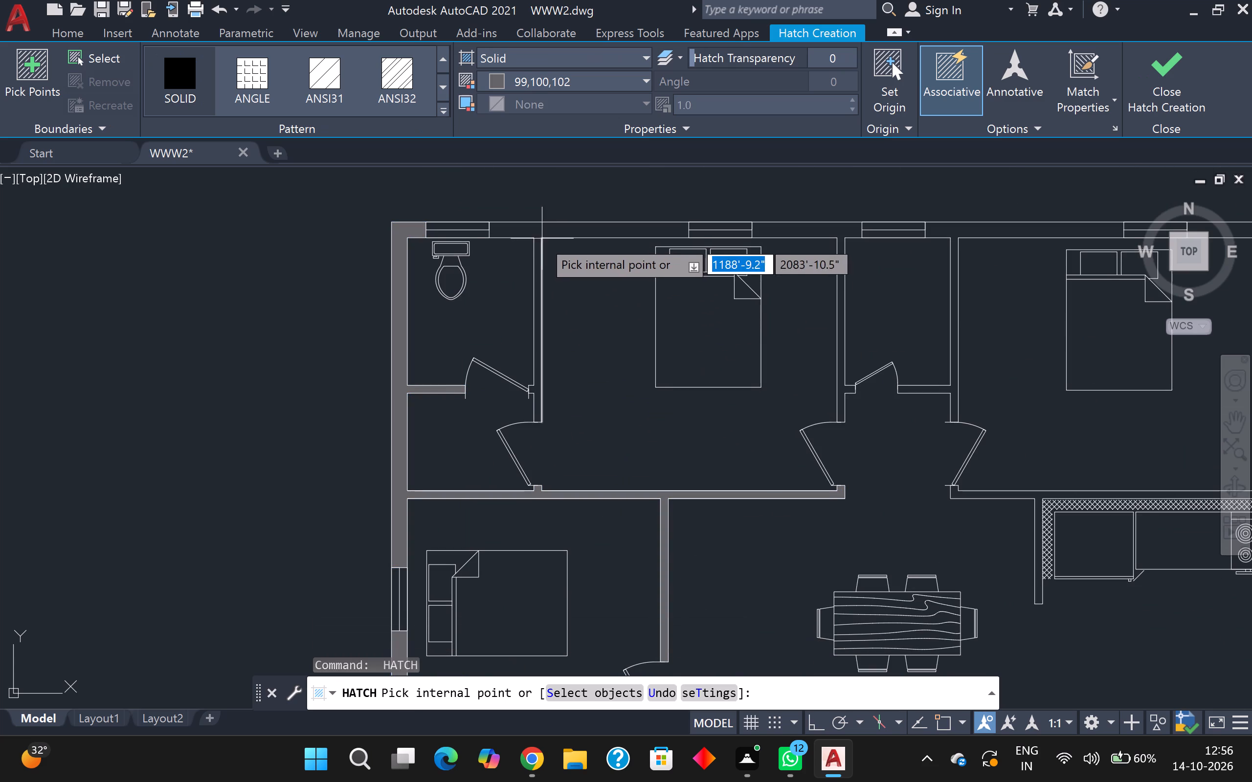
pyautogui.scroll(1, 525, 230)
pyautogui.click(525, 230)
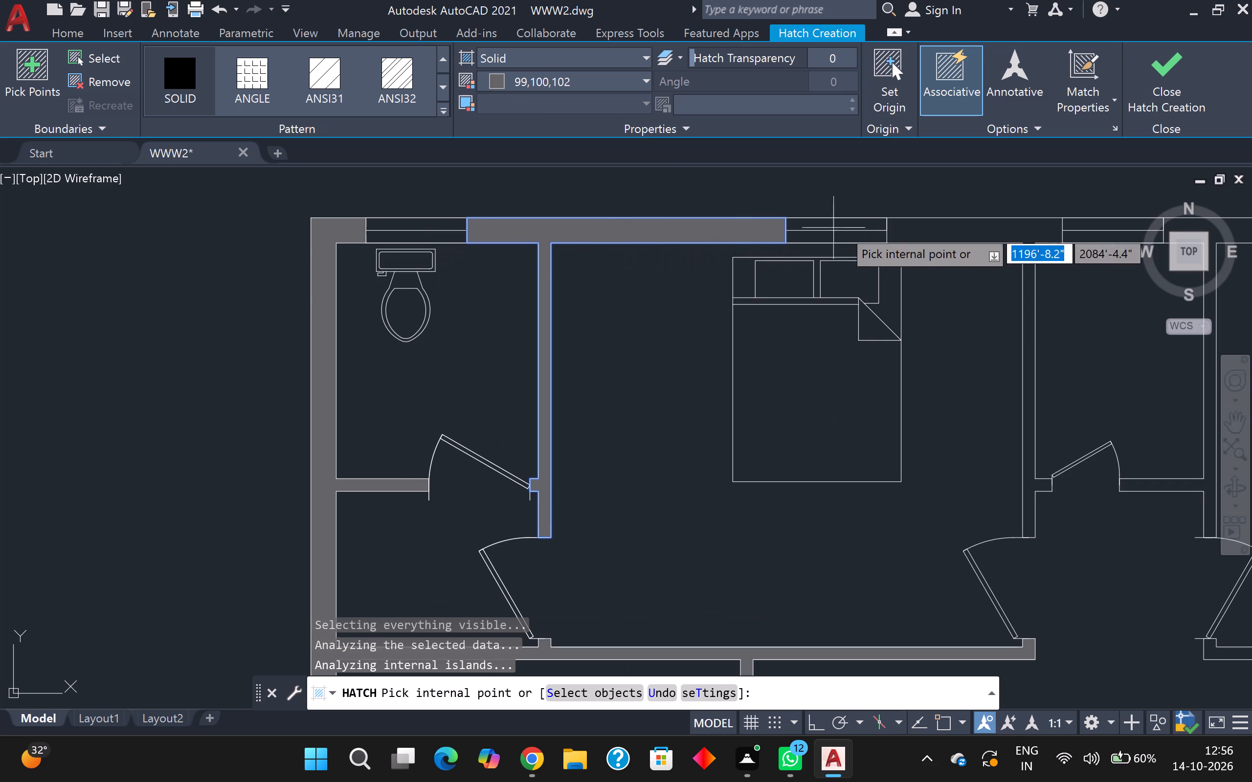
pyautogui.click(930, 238)
pyautogui.moveTo(927, 238); pyautogui.dragTo(328, 284, button='middle')
pyautogui.scroll(1, 607, 286)
pyautogui.click(618, 275)
pyautogui.scroll(-3, 626, 274)
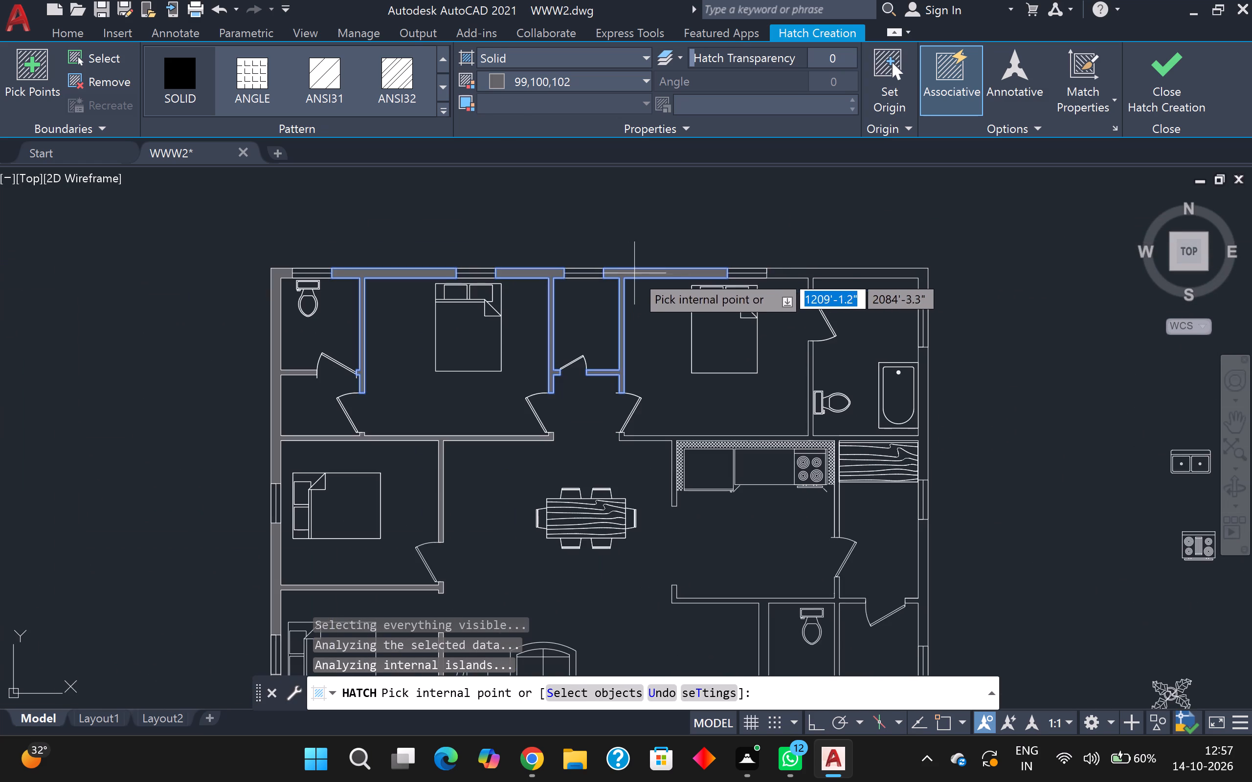
# Fill the northeast corner wall and the east wall south of the bathtub bathroom's window, with their connected partitions, with the solid hatch.
pyautogui.scroll(2, 800, 279)
pyautogui.click(796, 261)
pyautogui.scroll(-3, 815, 261)
pyautogui.scroll(2, 876, 294)
pyautogui.scroll(2, 926, 330)
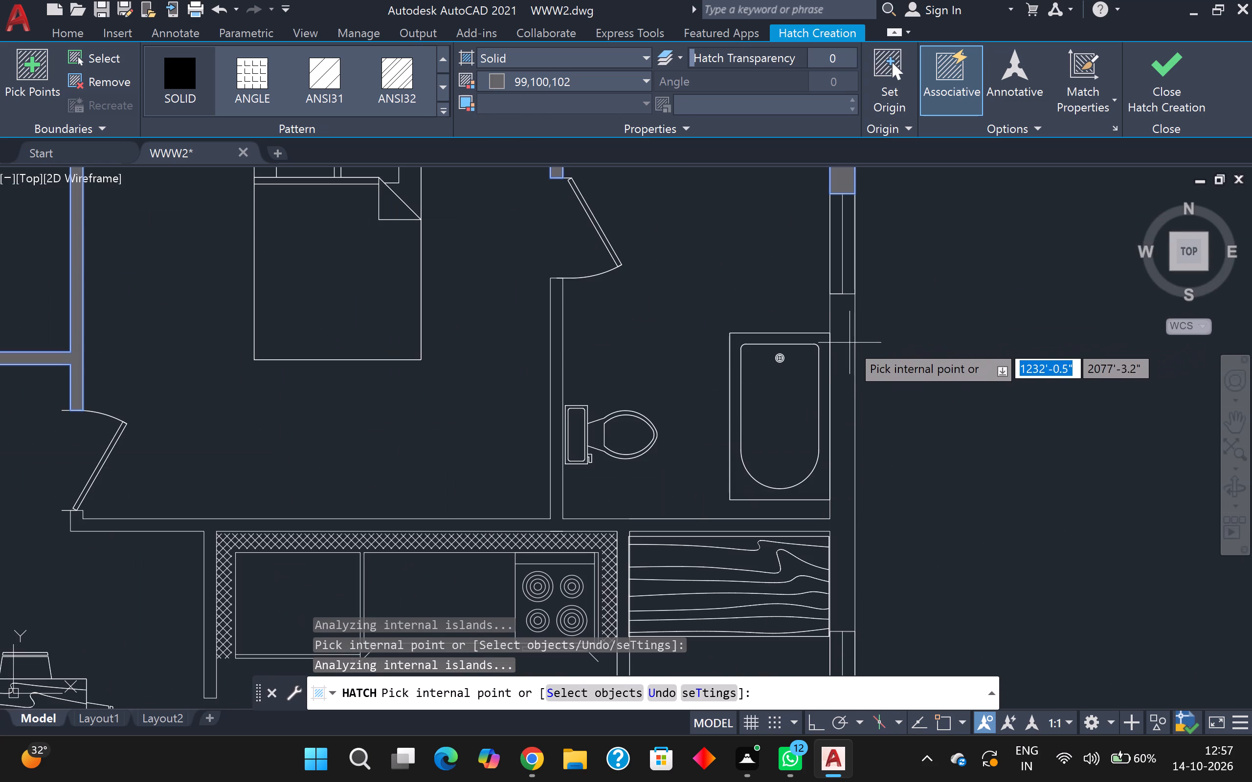
pyautogui.click(841, 348)
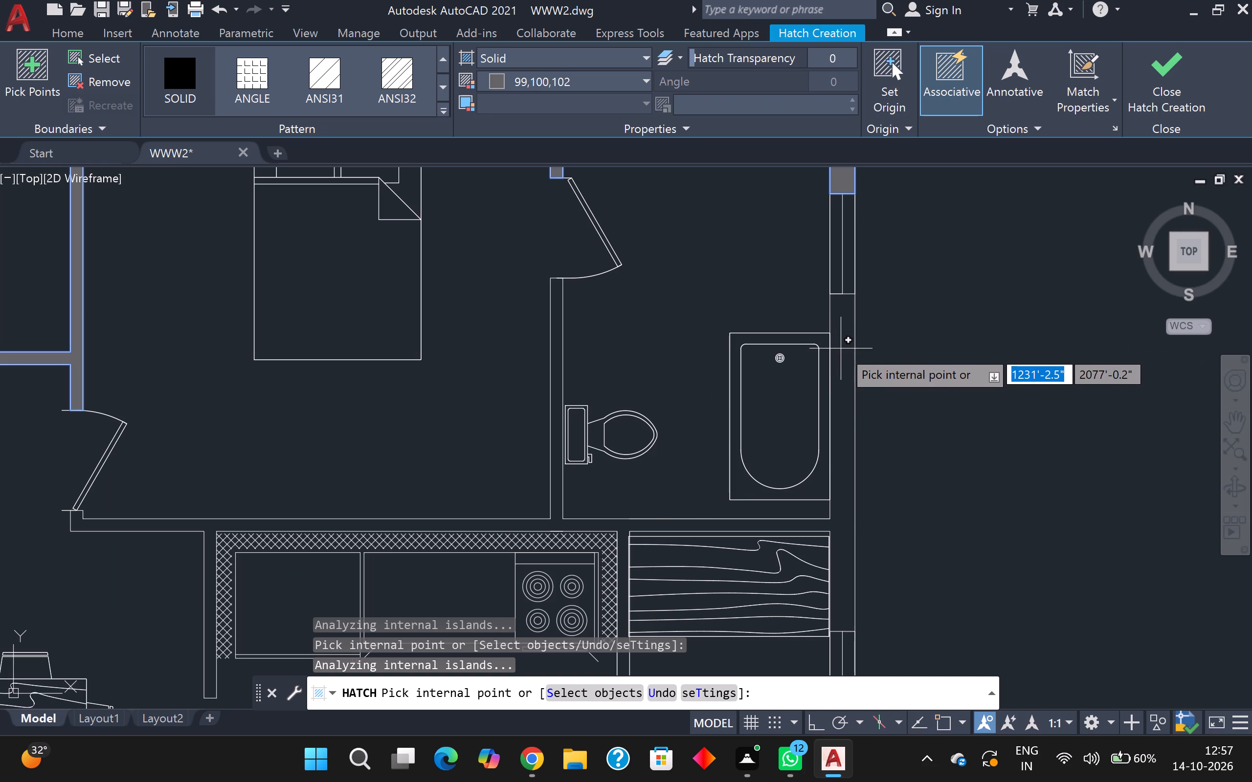
pyautogui.scroll(-4, 842, 348)
pyautogui.press('Escape')
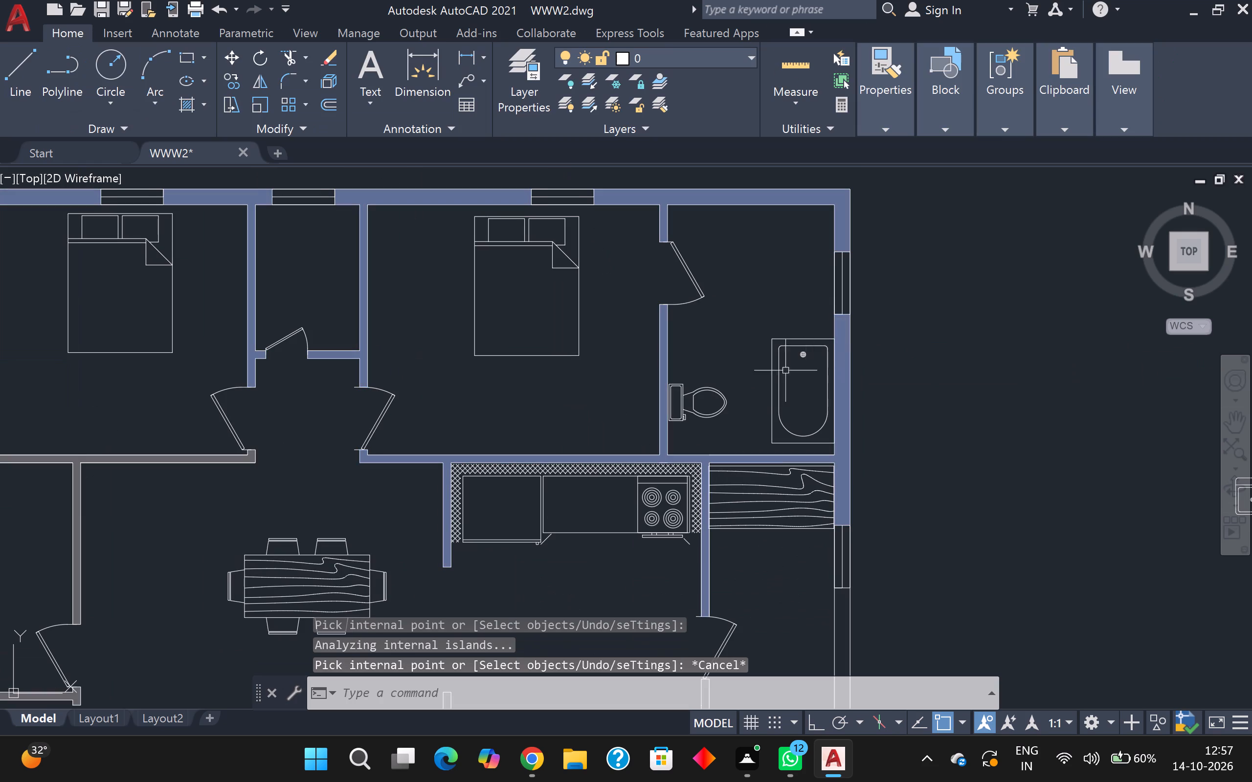
# Fill the east exterior wall between the two windows southeast of the kitchen, with its short door stub, with the solid hatch.
pyautogui.scroll(-3, 745, 403)
pyautogui.scroll(3, 759, 435)
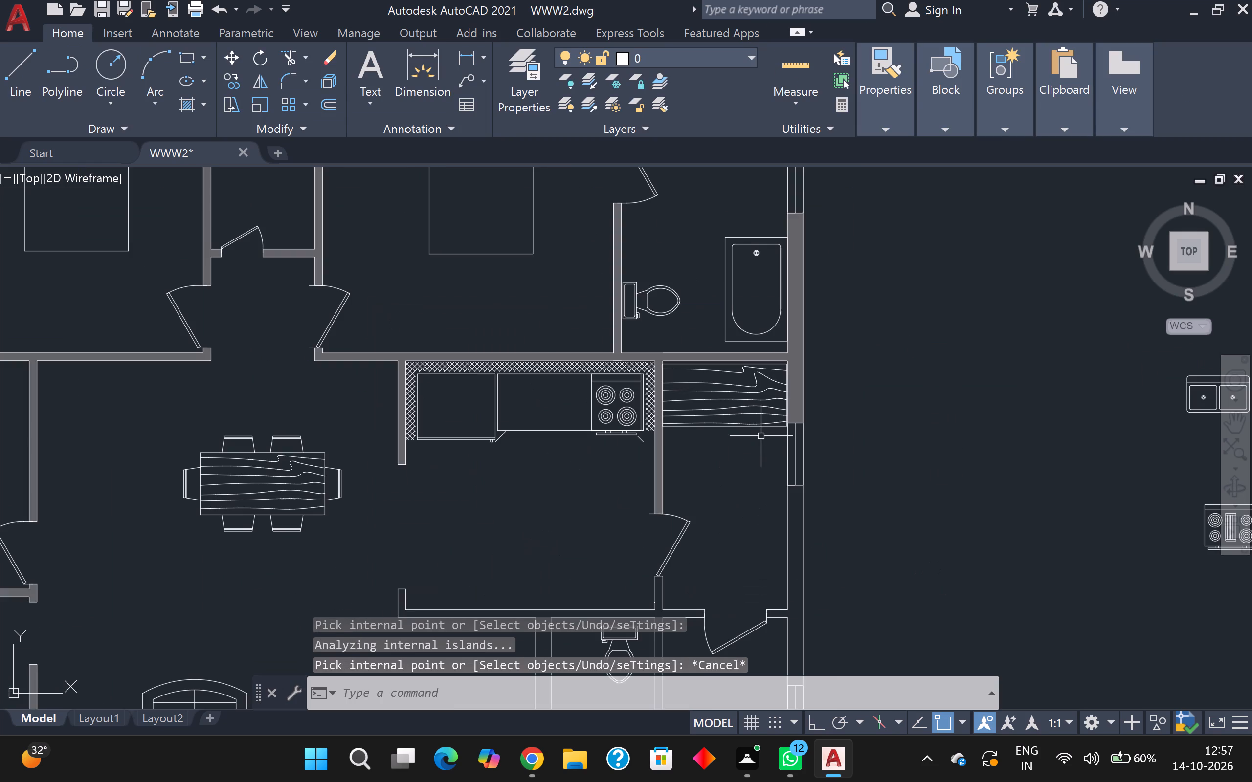
pyautogui.scroll(-3, 760, 436)
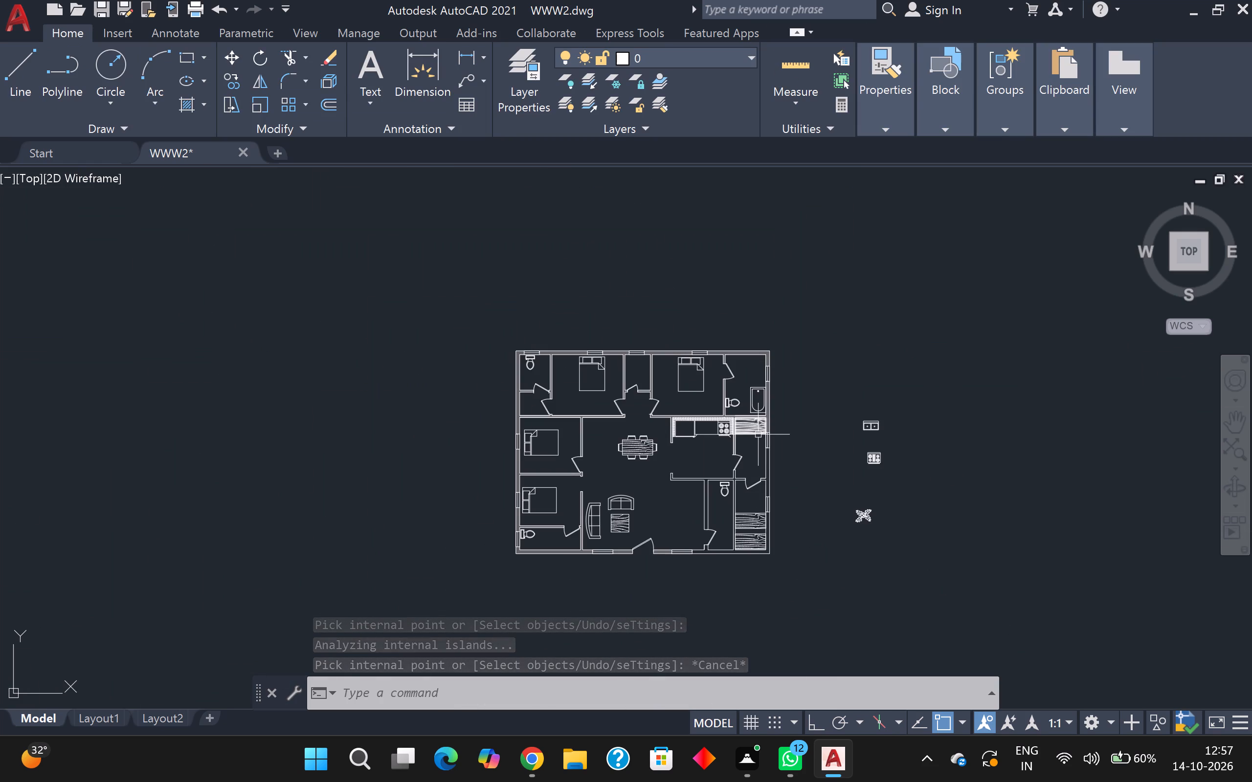
pyautogui.press('space')
pyautogui.scroll(2, 758, 472)
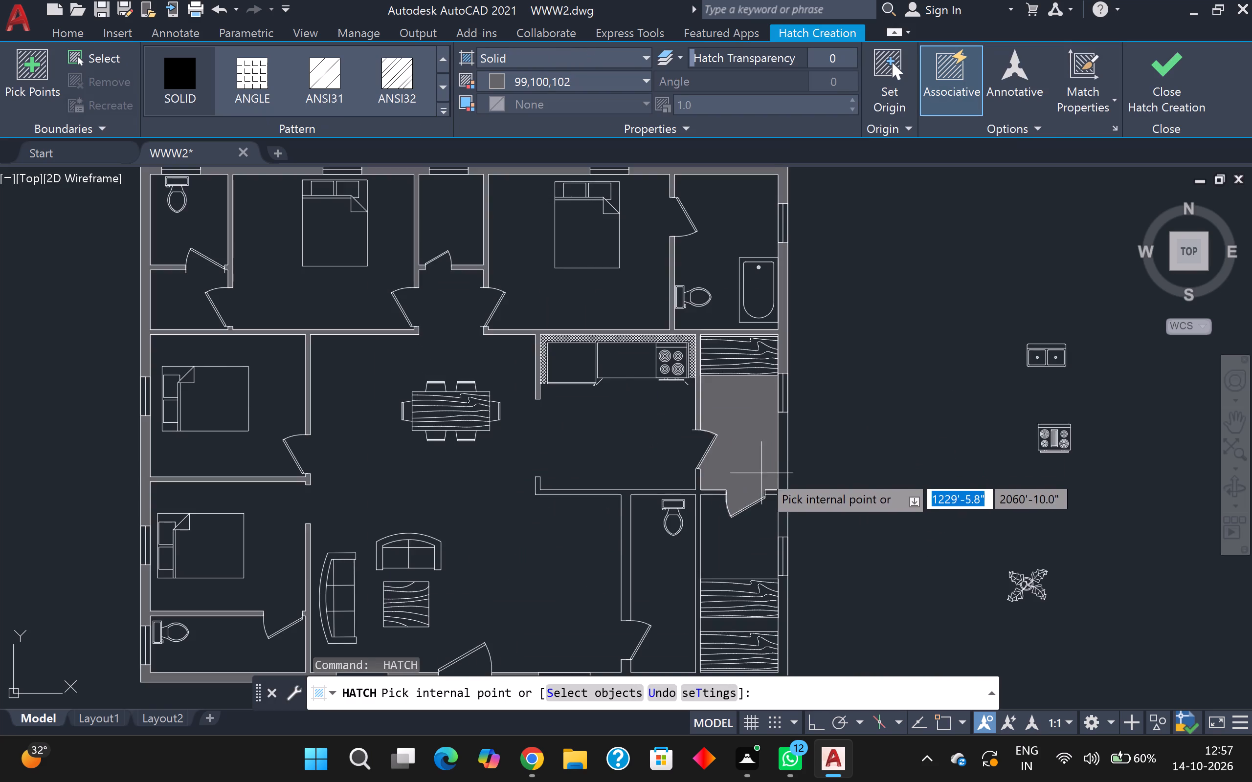
pyautogui.scroll(2, 772, 473)
pyautogui.click(793, 501)
pyautogui.scroll(-2, 797, 500)
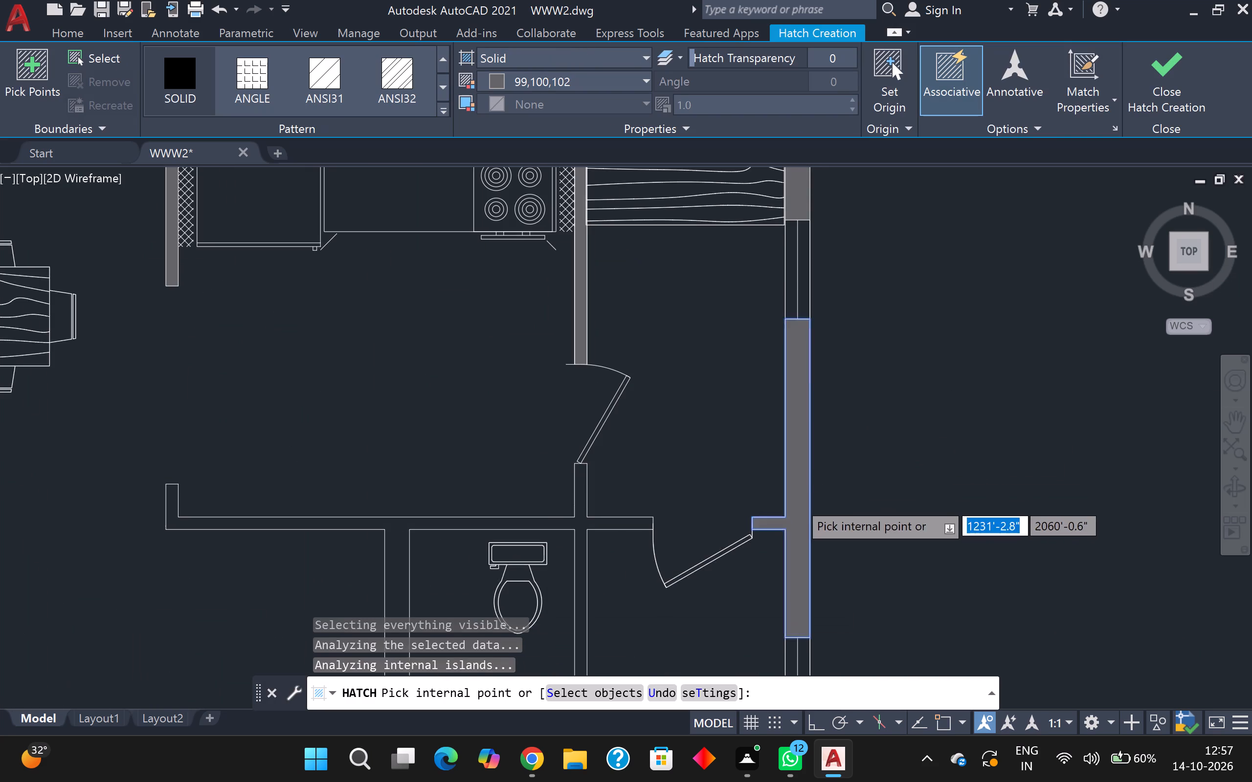
pyautogui.scroll(-2, 801, 496)
pyautogui.moveTo(827, 570); pyautogui.dragTo(823, 507, button='middle')
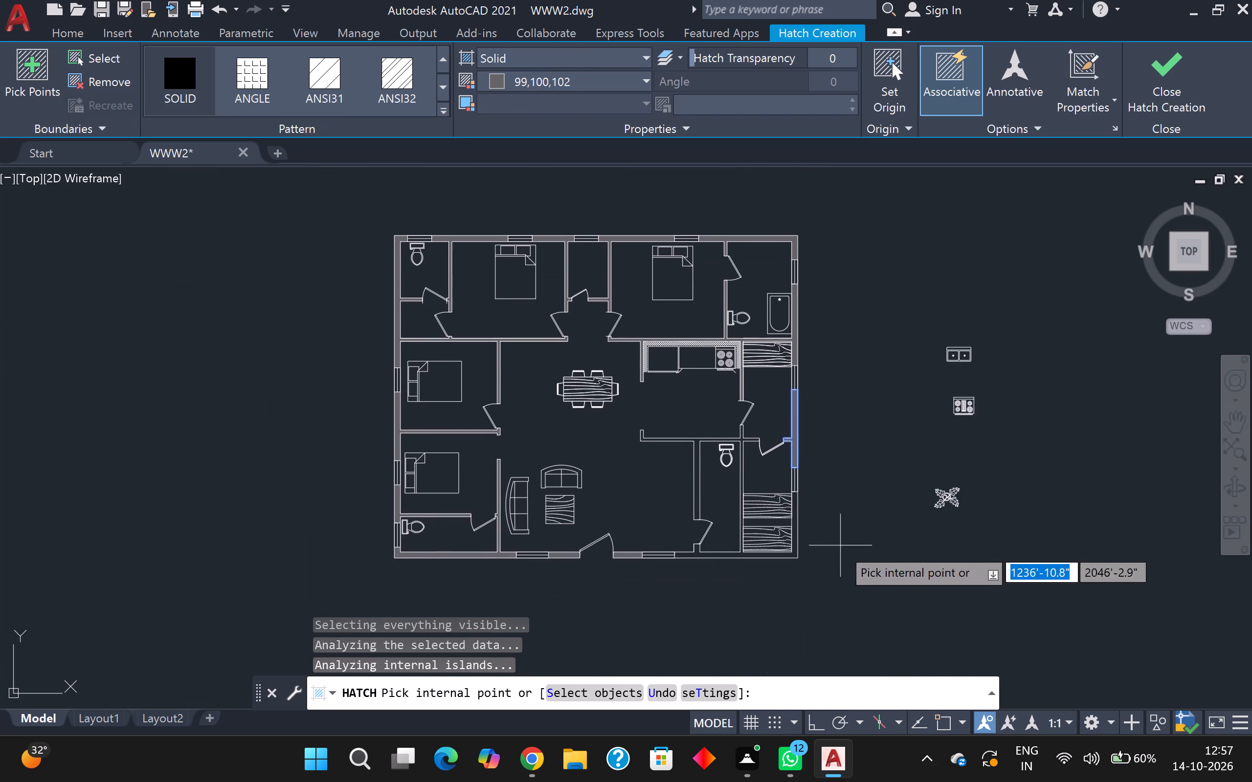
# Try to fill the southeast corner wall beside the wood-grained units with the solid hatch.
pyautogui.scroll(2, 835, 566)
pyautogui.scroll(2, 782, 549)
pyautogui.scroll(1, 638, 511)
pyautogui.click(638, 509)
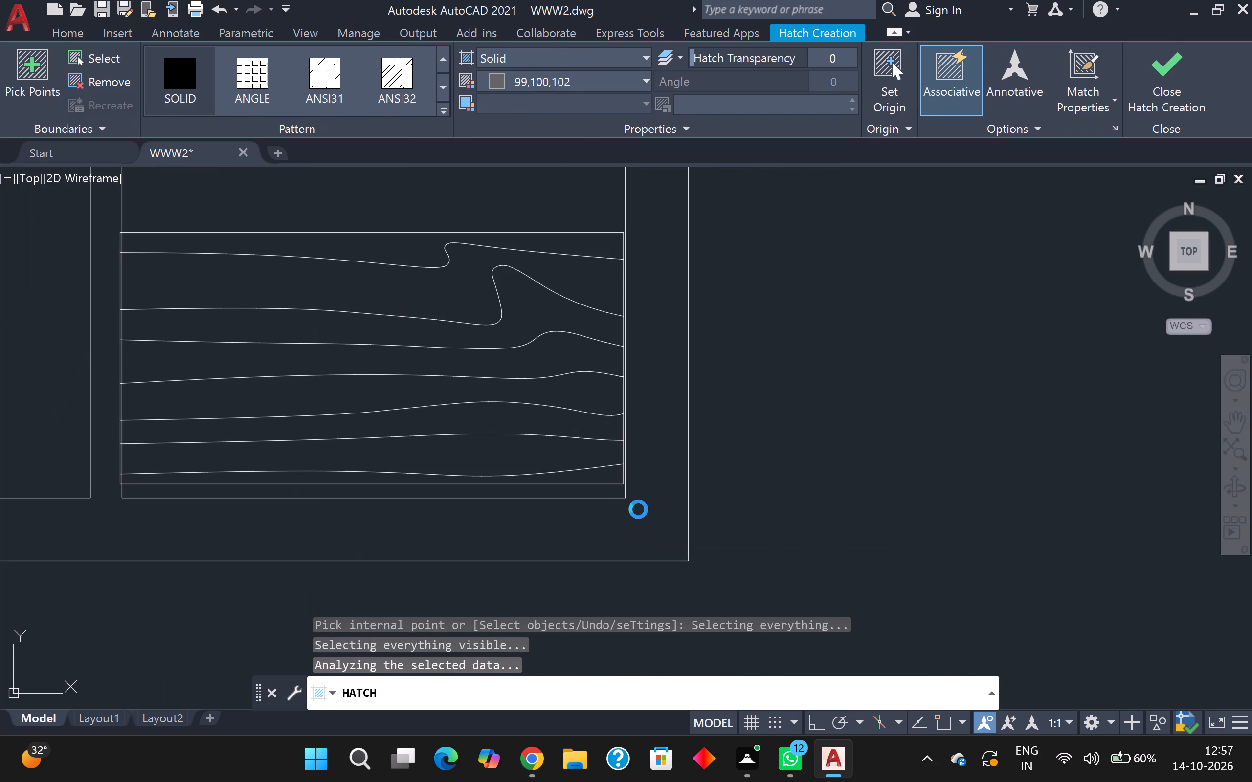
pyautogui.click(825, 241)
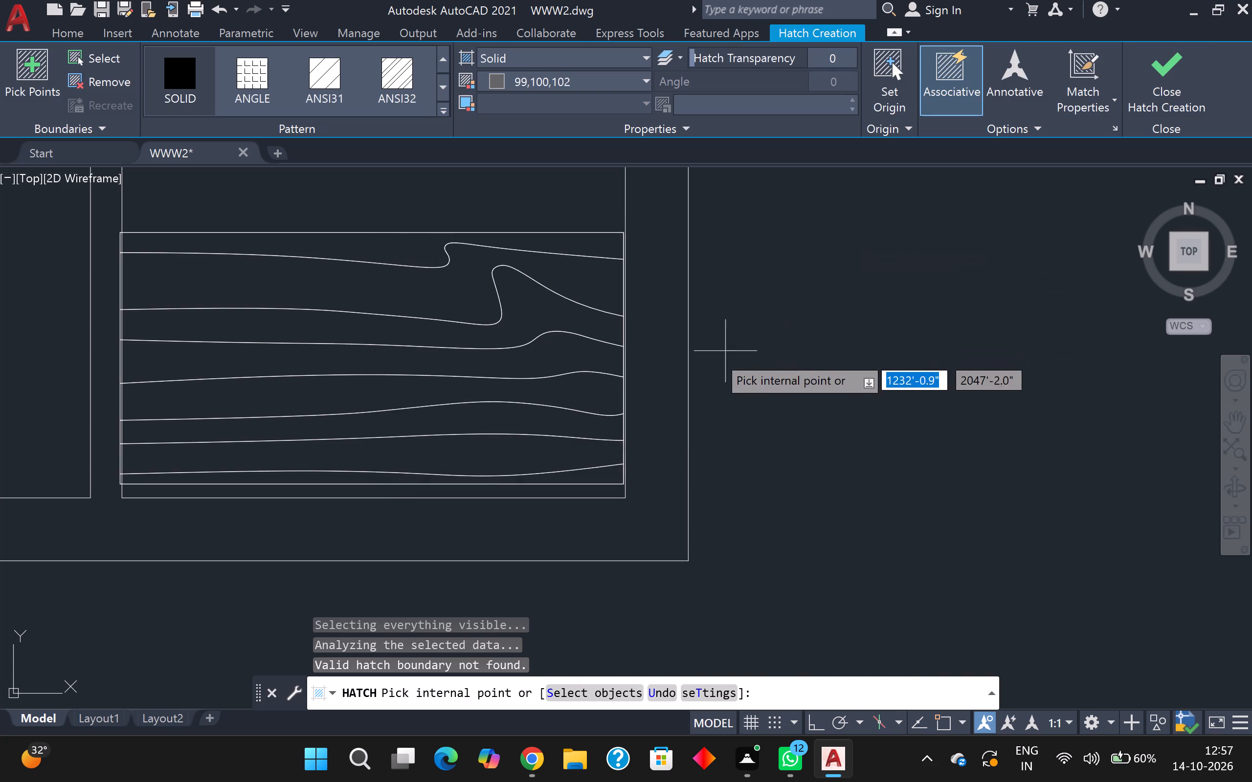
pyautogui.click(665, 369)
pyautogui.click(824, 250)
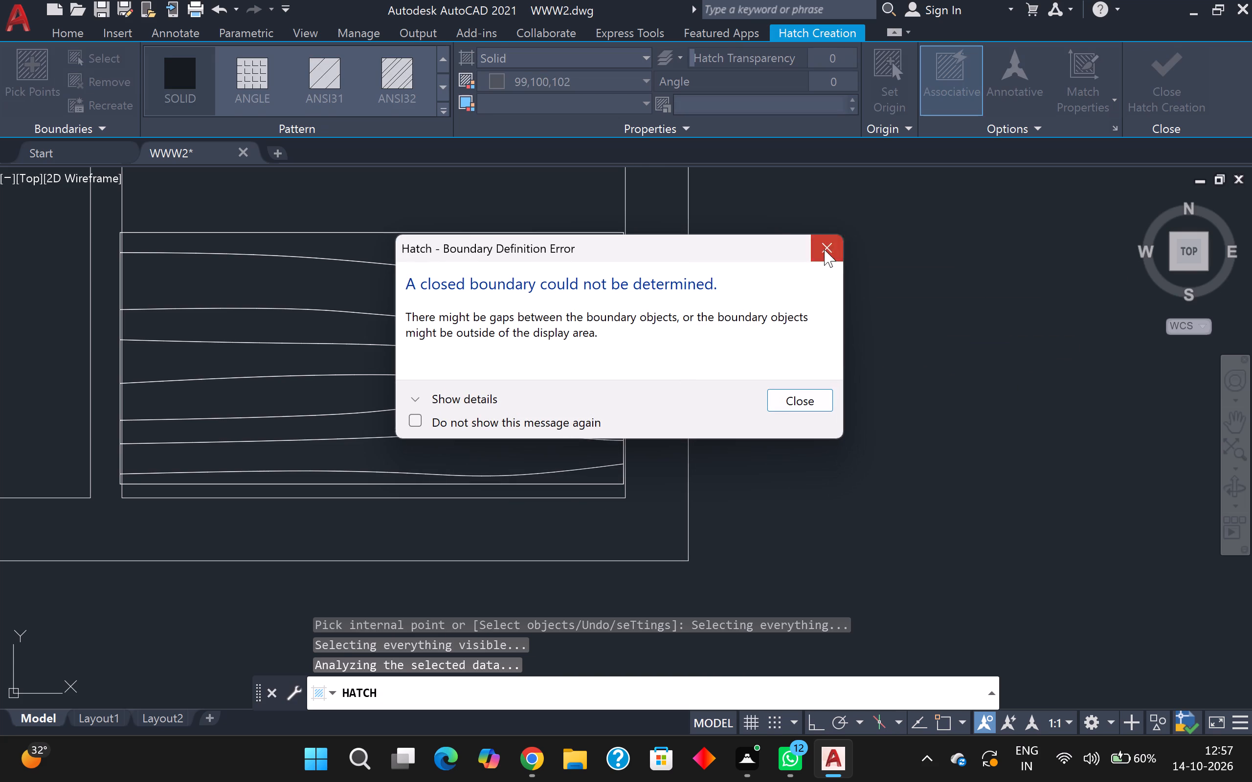
# Fill the southeast bathroom's partitions, the wall south of the kitchen and the connected southeast exterior wall with the solid hatch.
pyautogui.scroll(-4, 824, 250)
pyautogui.moveTo(715, 324); pyautogui.dragTo(780, 461, button='middle')
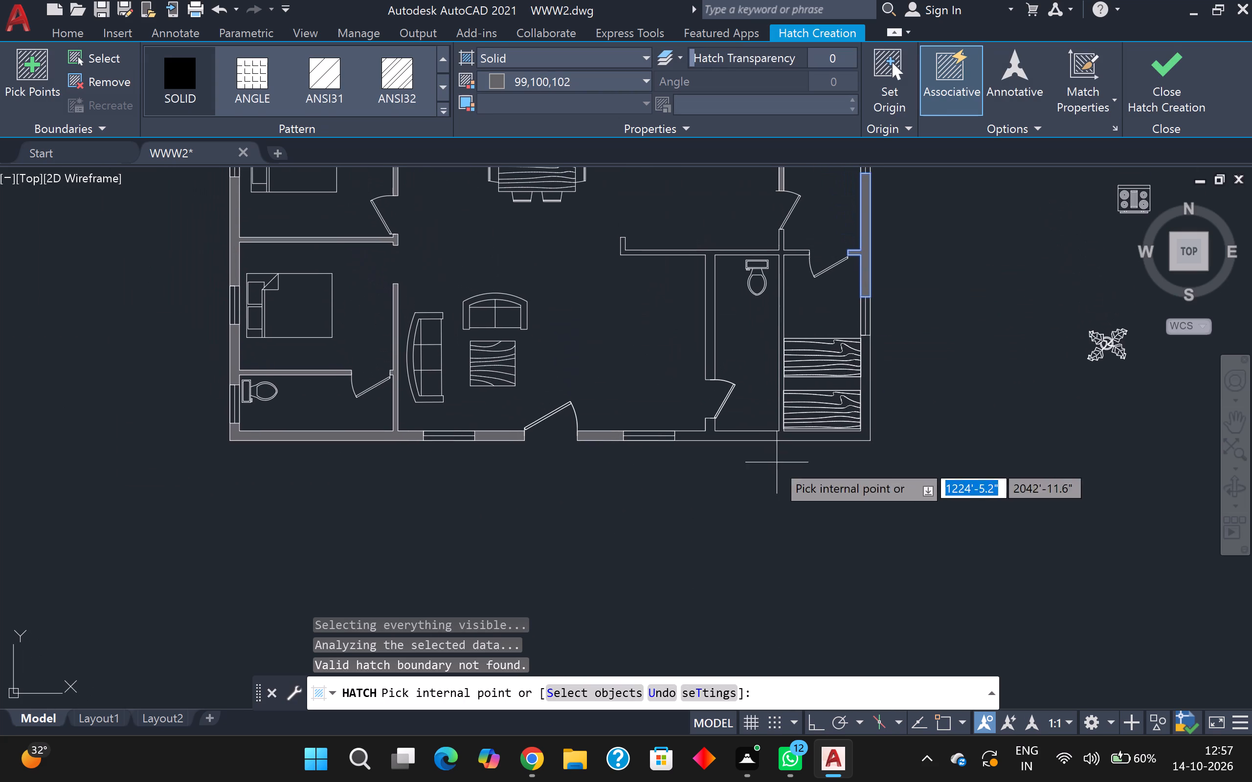
pyautogui.scroll(2, 717, 339)
pyautogui.click(698, 354)
pyautogui.scroll(-3, 698, 355)
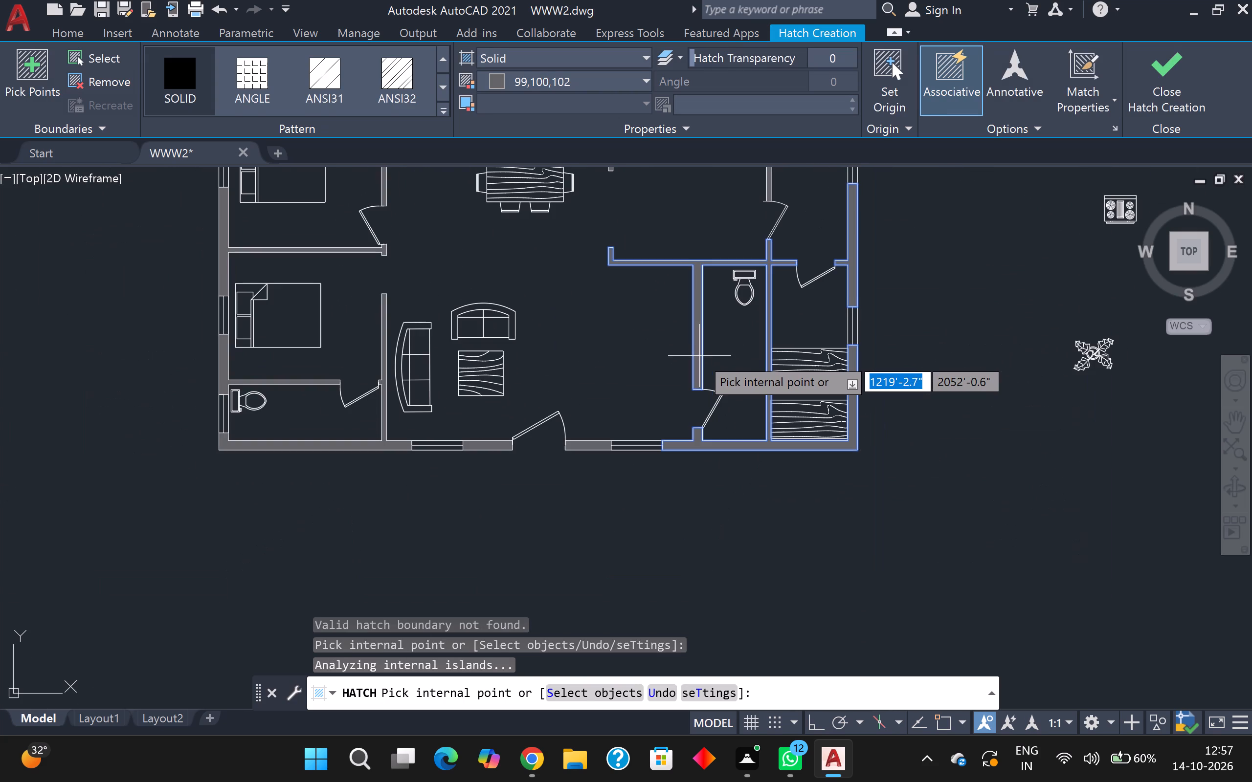
pyautogui.press('Escape')
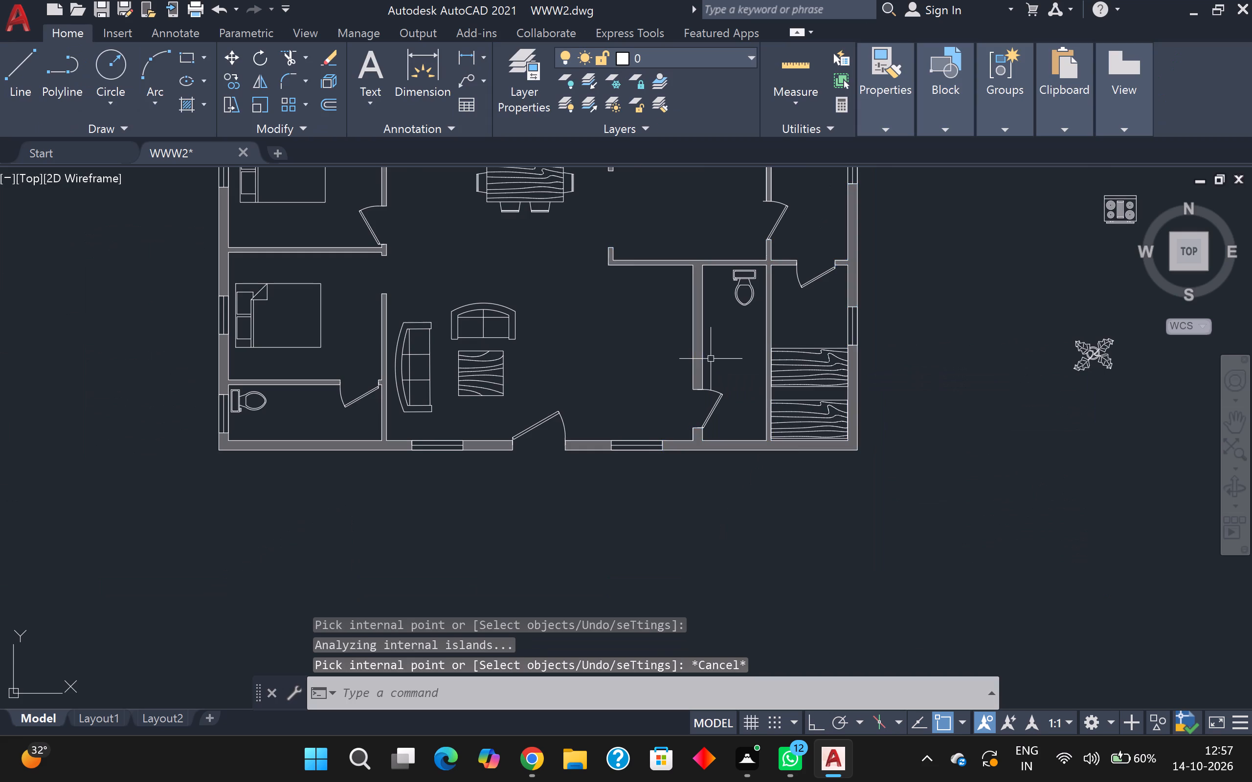
# Assign both sofas, the coffee table, the dining set and the wood-grained unit beside the kitchen to the furniture layer.
pyautogui.scroll(-4, 723, 344)
pyautogui.scroll(4, 700, 340)
pyautogui.moveTo(697, 339); pyautogui.dragTo(705, 361, button='middle')
pyautogui.click(624, 422)
pyautogui.click(523, 434)
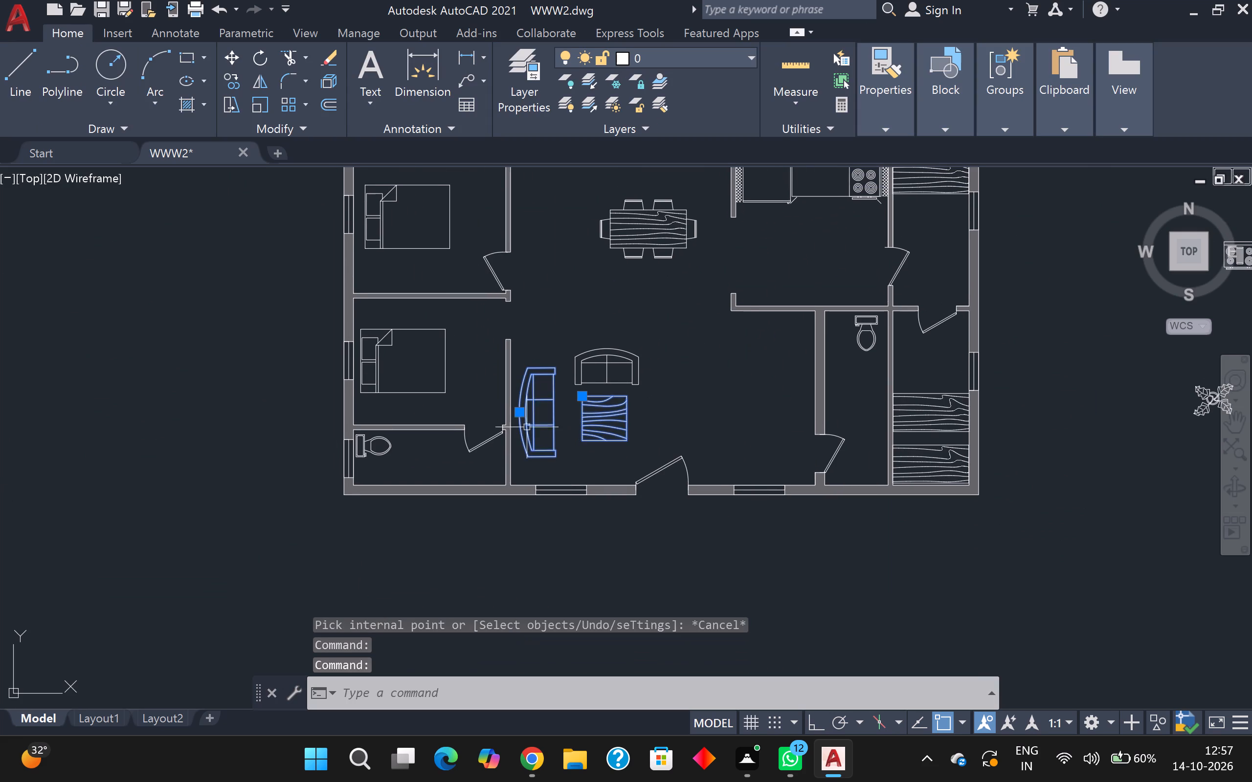
pyautogui.click(609, 359)
pyautogui.click(681, 239)
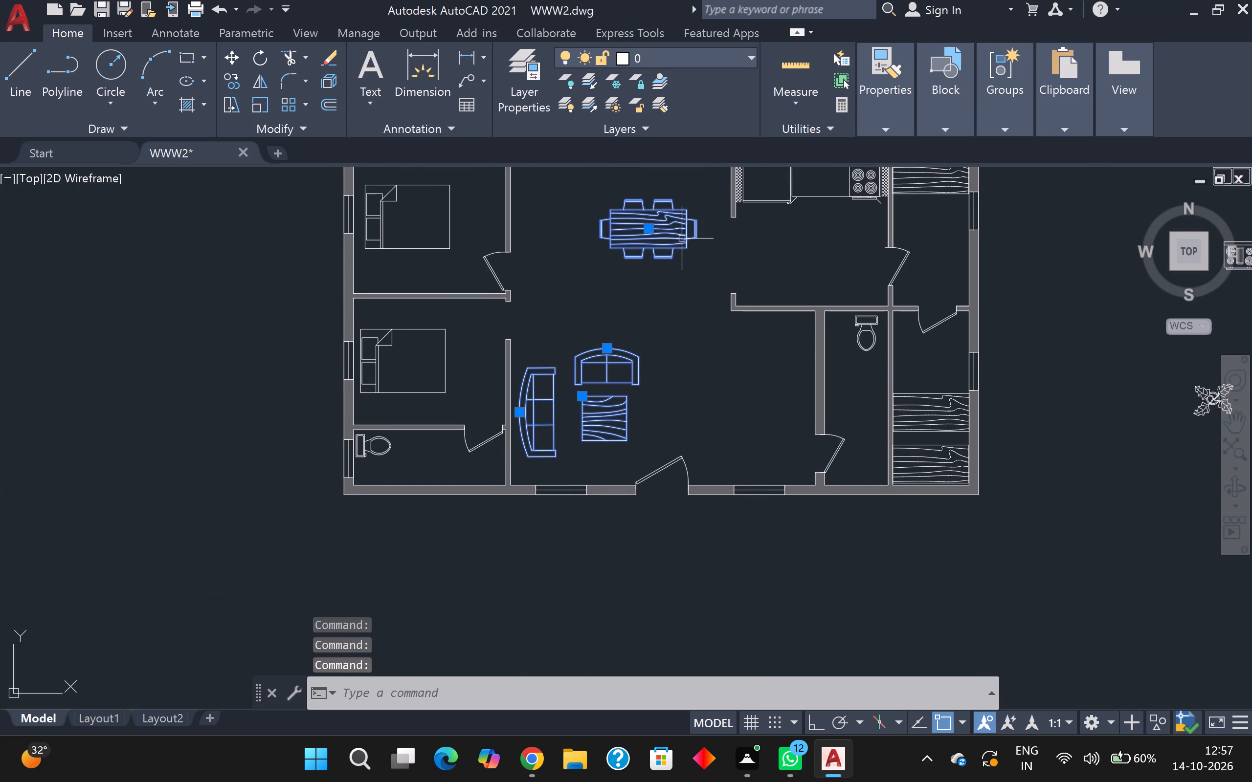
pyautogui.scroll(-1, 684, 238)
pyautogui.moveTo(717, 229); pyautogui.dragTo(533, 369, button='middle')
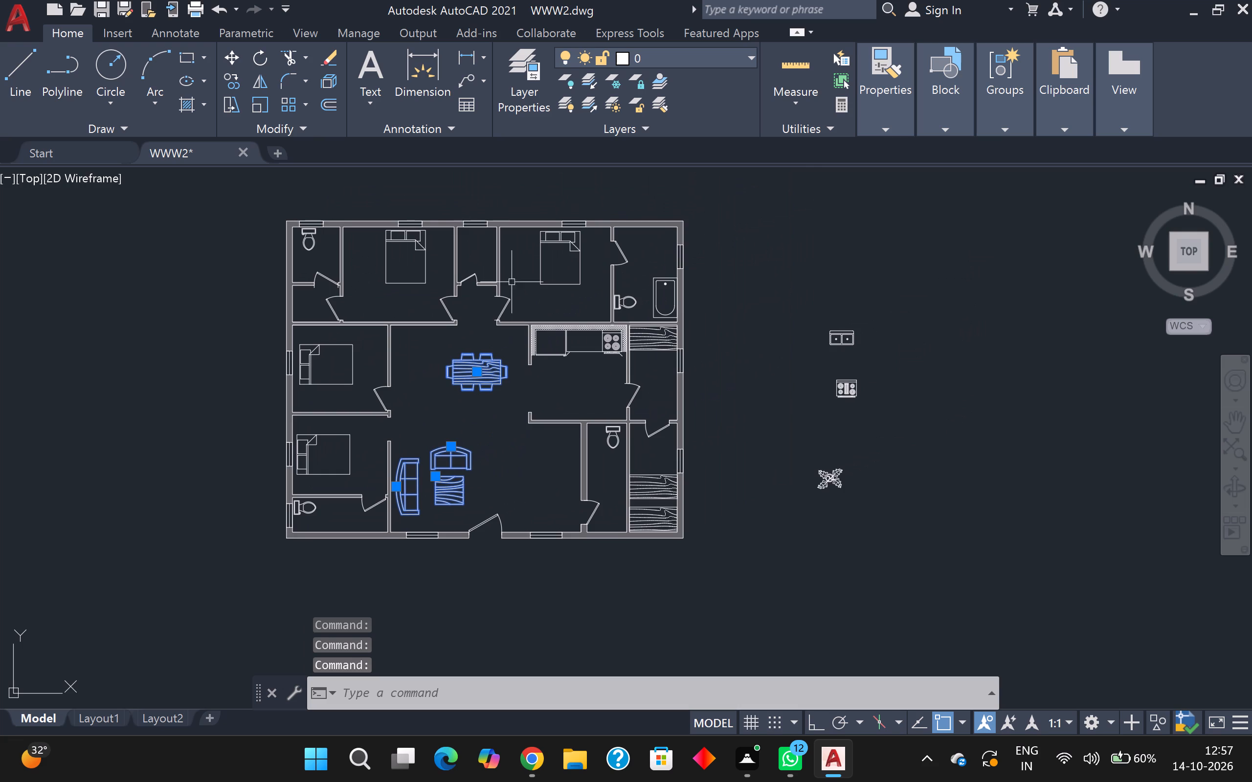
pyautogui.click(669, 338)
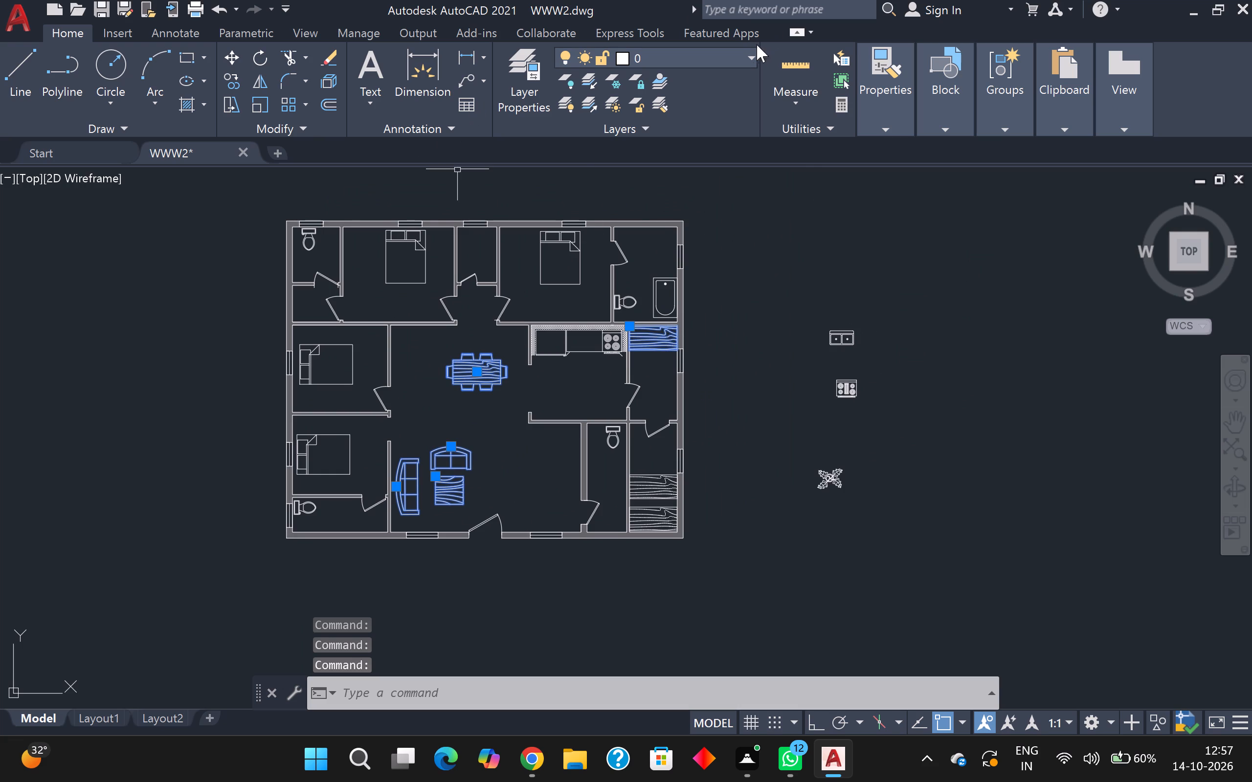
pyautogui.click(745, 51)
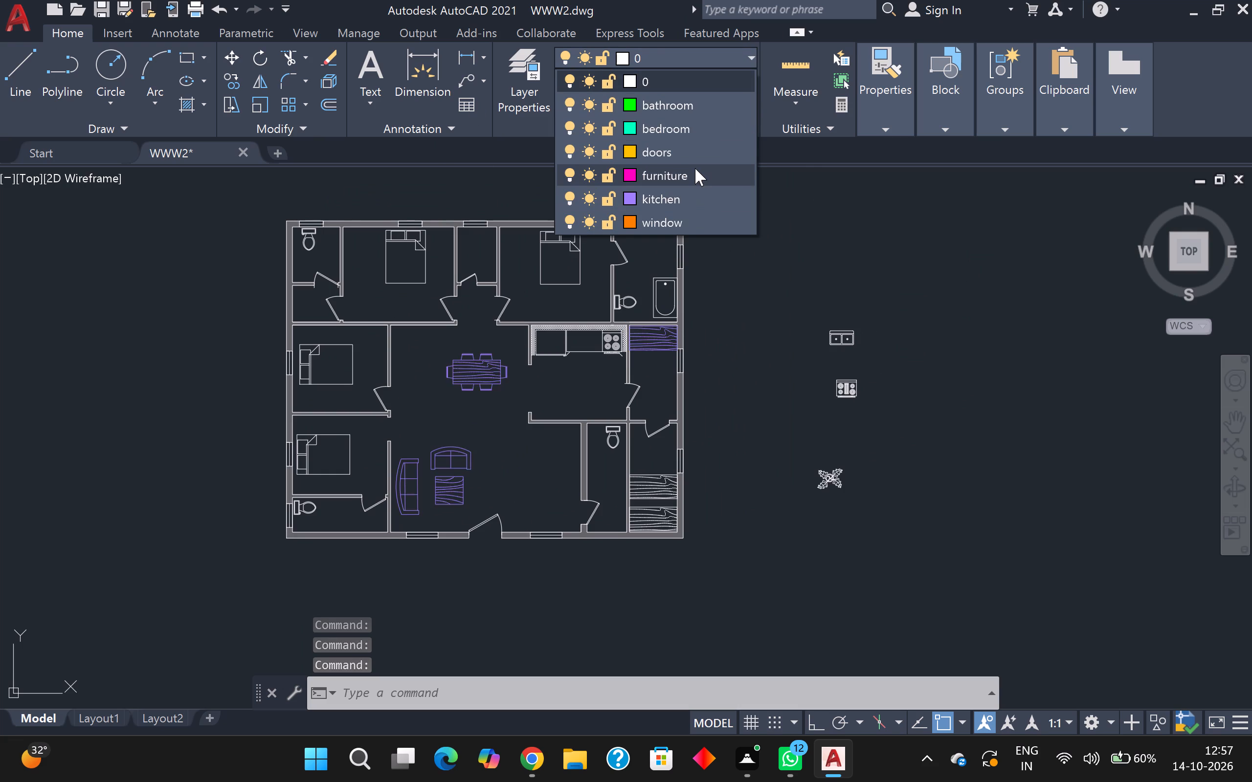
pyautogui.click(697, 169)
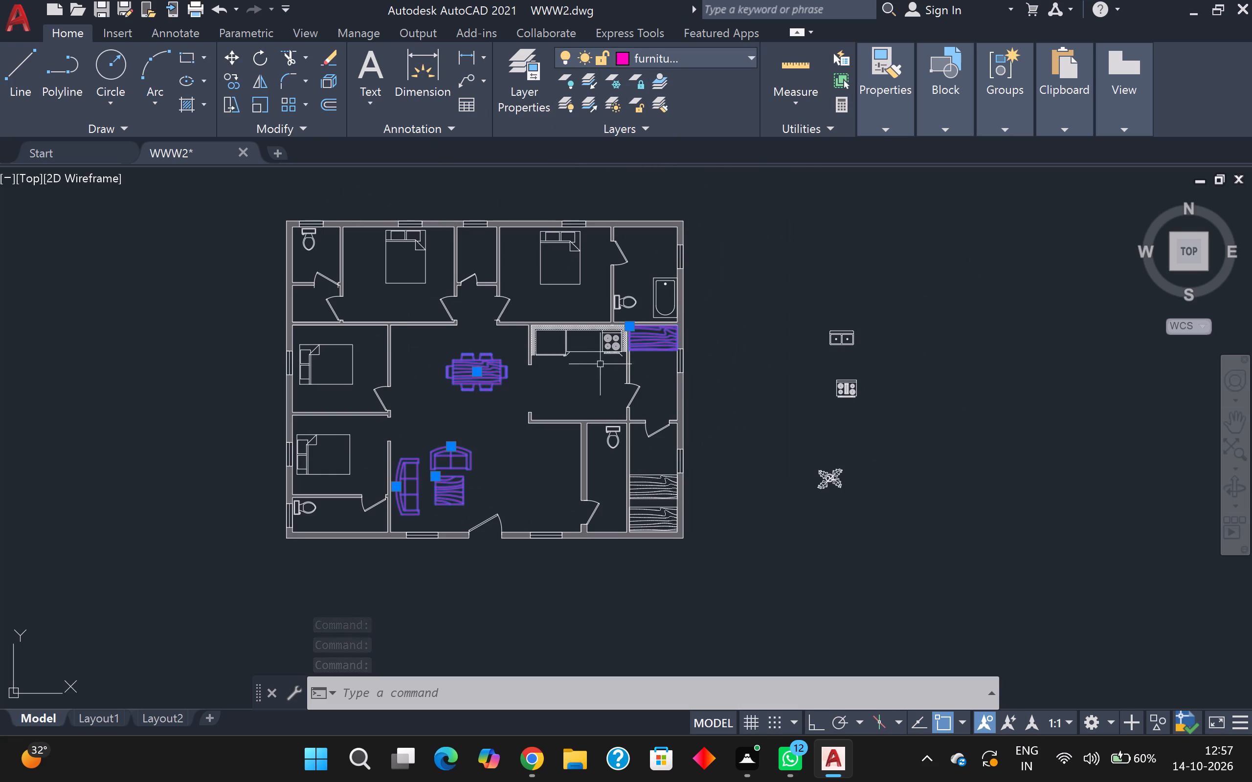
pyautogui.press('Escape')
# Assign the kitchen counter, its appliances and the hatch along its north and west sides to the kitchen layer.
pyautogui.scroll(2, 562, 353)
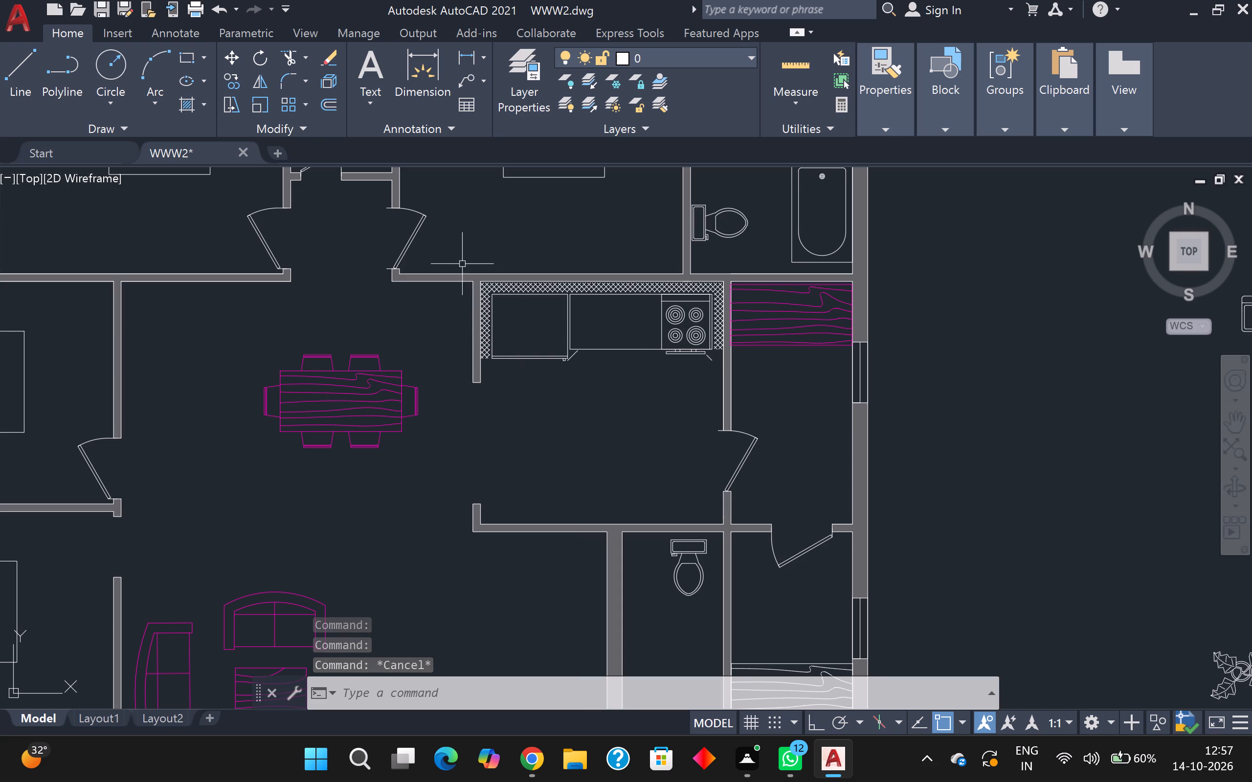
pyautogui.click(468, 248)
pyautogui.click(722, 379)
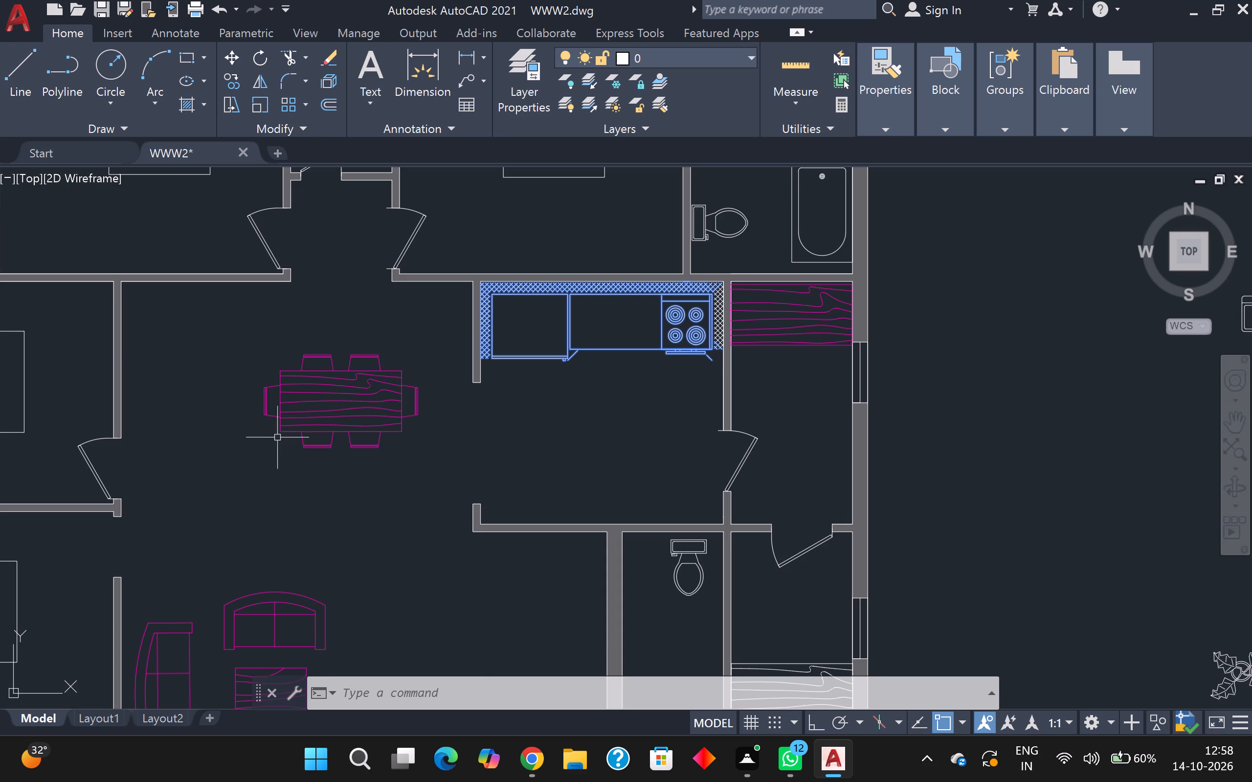
pyautogui.click(725, 48)
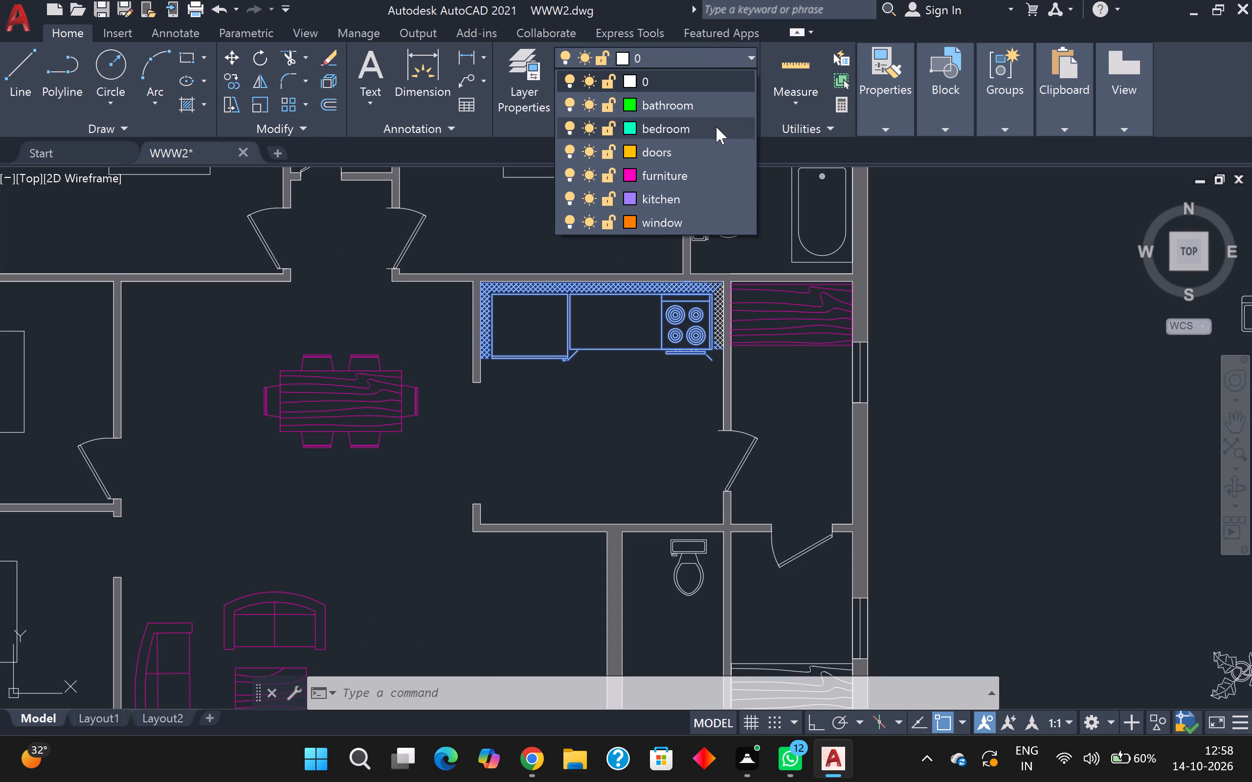
pyautogui.click(683, 198)
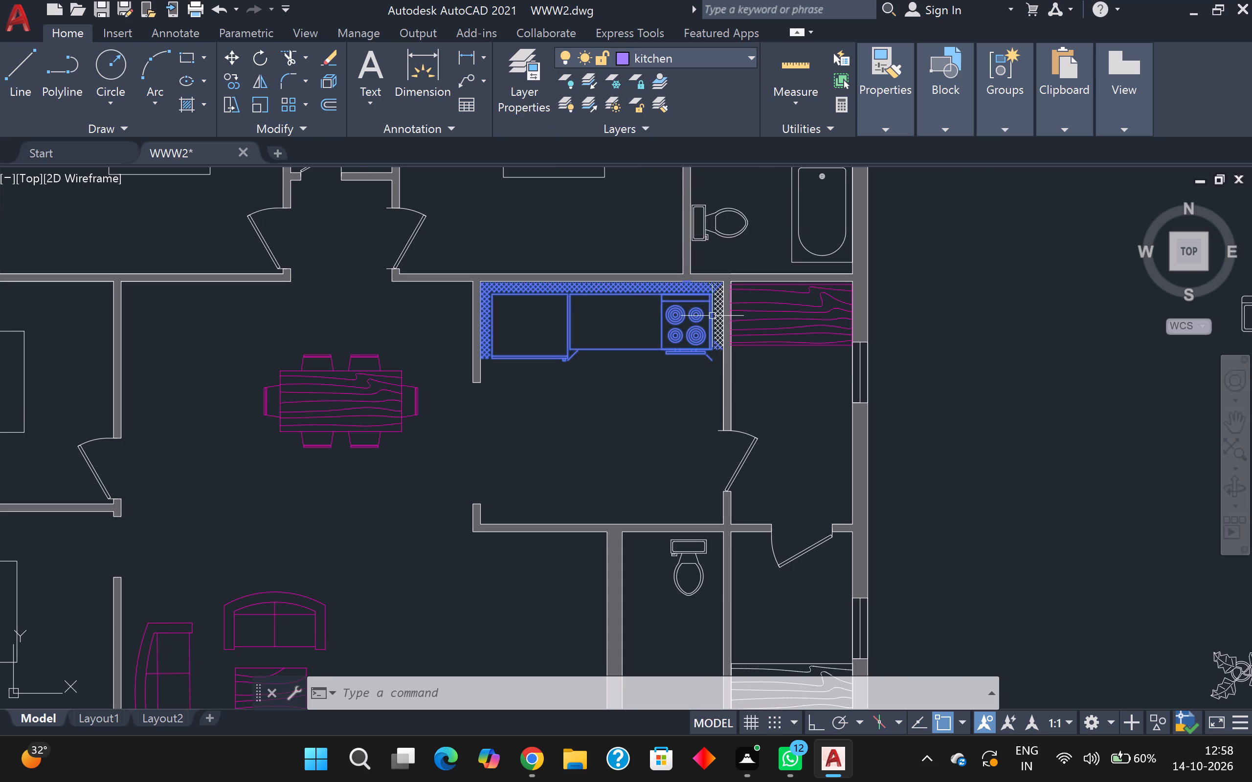
# Assign the remaining crosshatch strip between the stove and the kitchen's east wall, including its corner pieces, to the kitchen layer.
pyautogui.scroll(4, 710, 311)
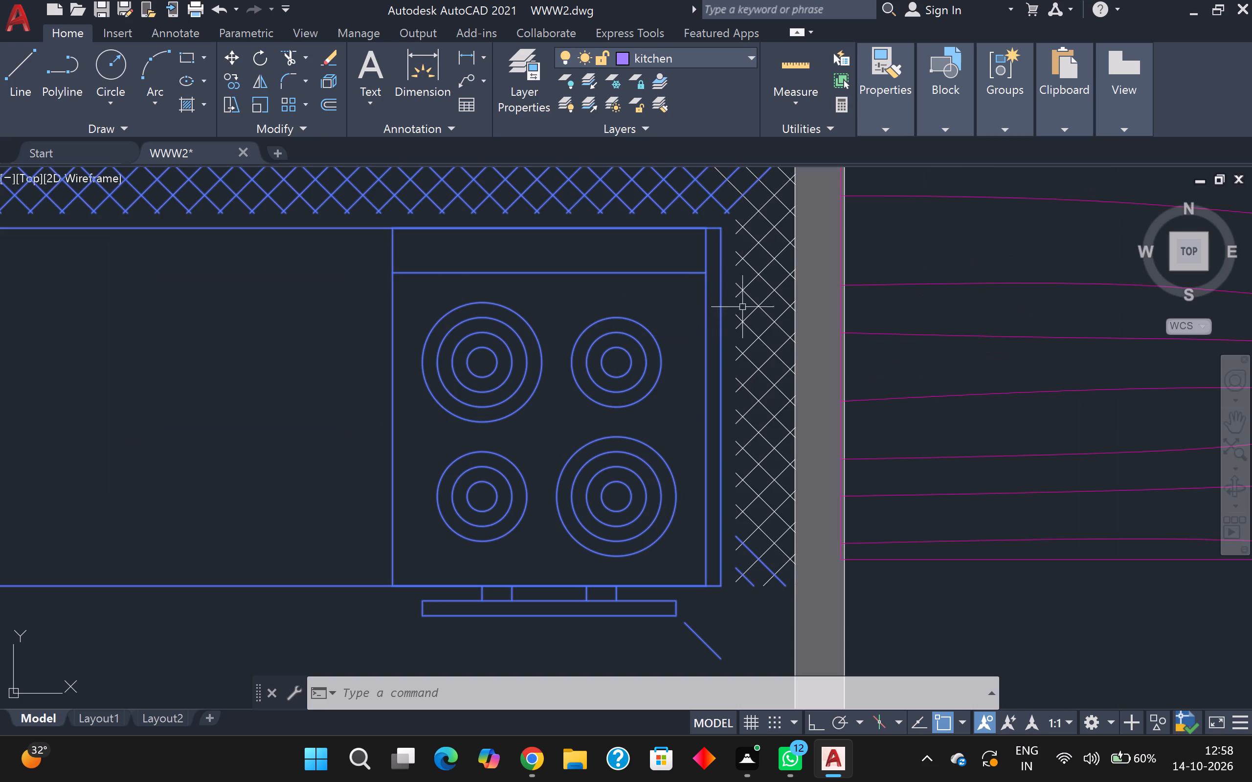
pyautogui.moveTo(717, 188); pyautogui.dragTo(723, 192)
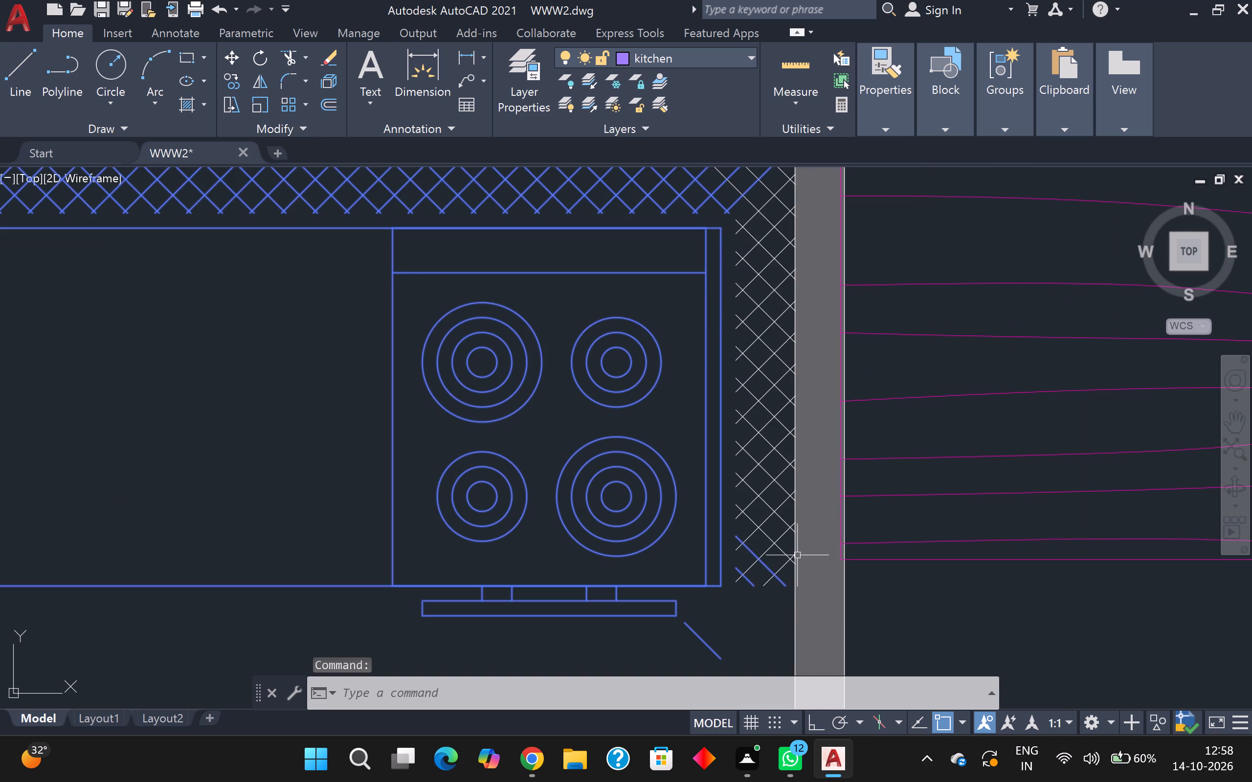
pyautogui.click(766, 614)
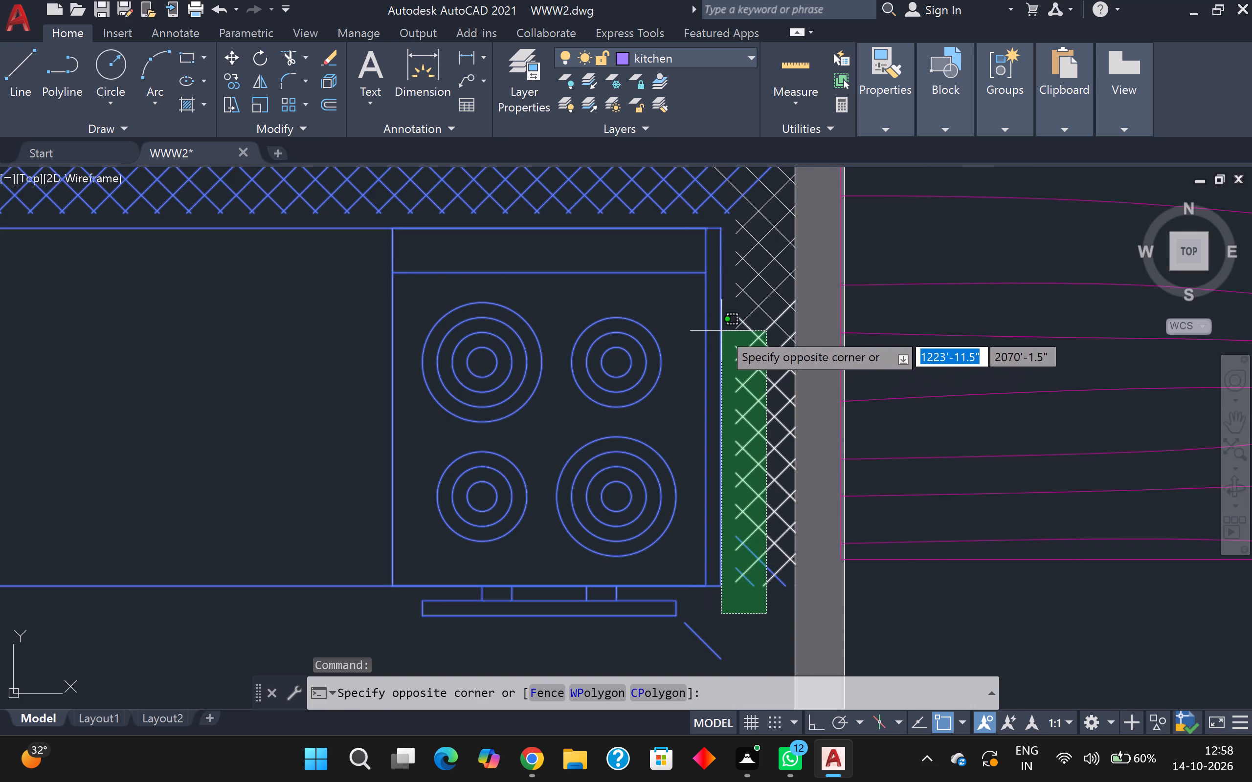
pyautogui.click(730, 211)
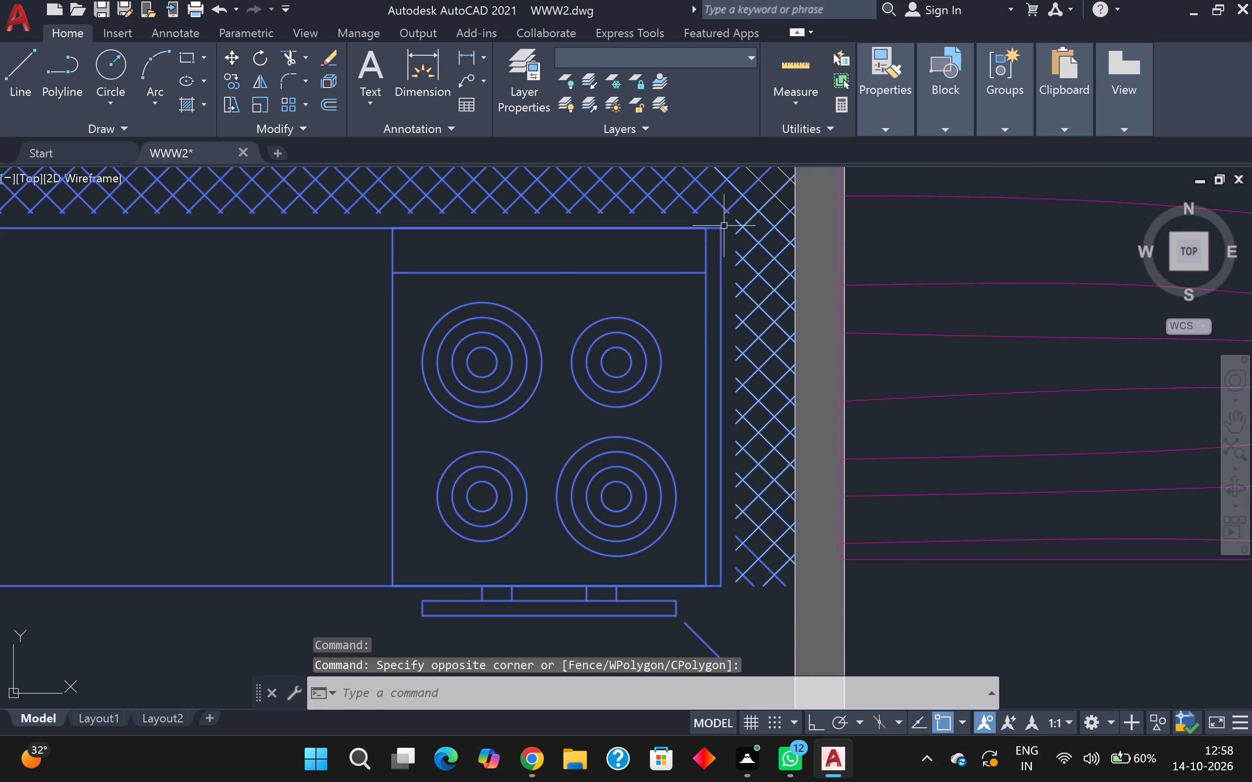
pyautogui.scroll(-2, 731, 227)
pyautogui.scroll(1, 721, 194)
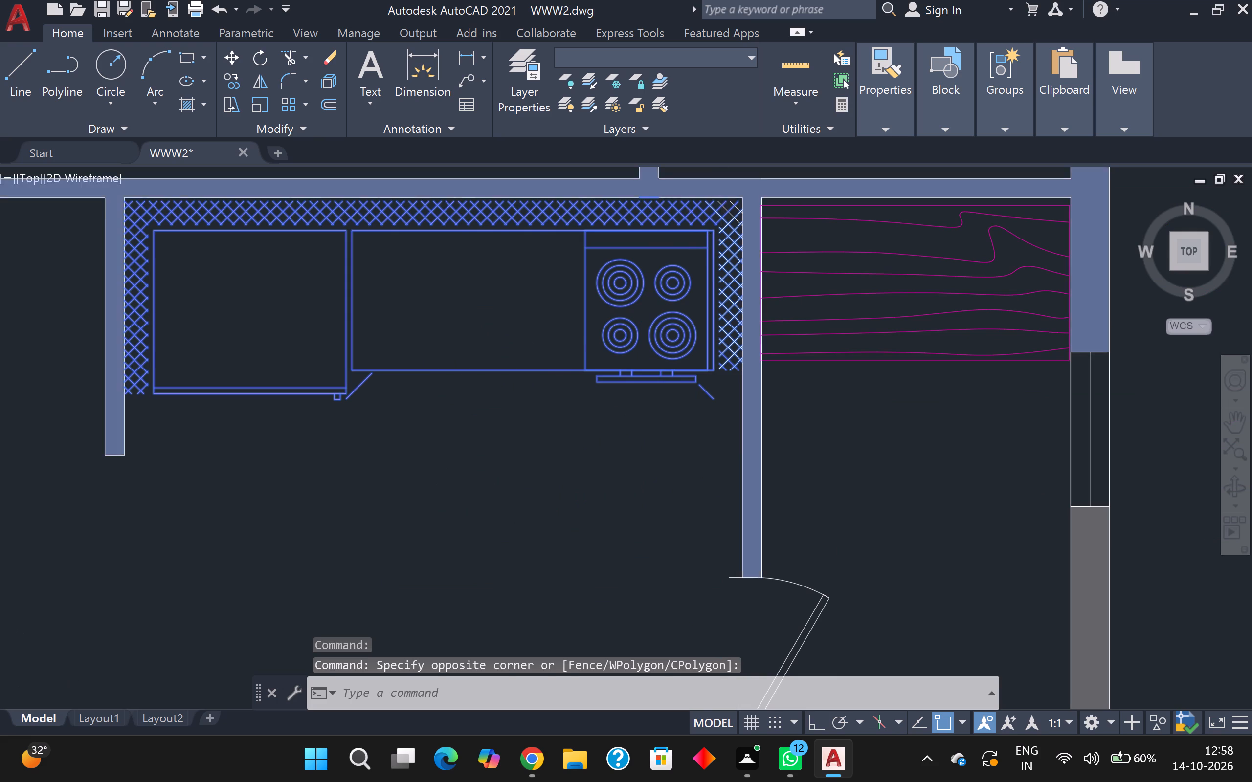
pyautogui.scroll(2, 739, 223)
pyautogui.click(731, 227)
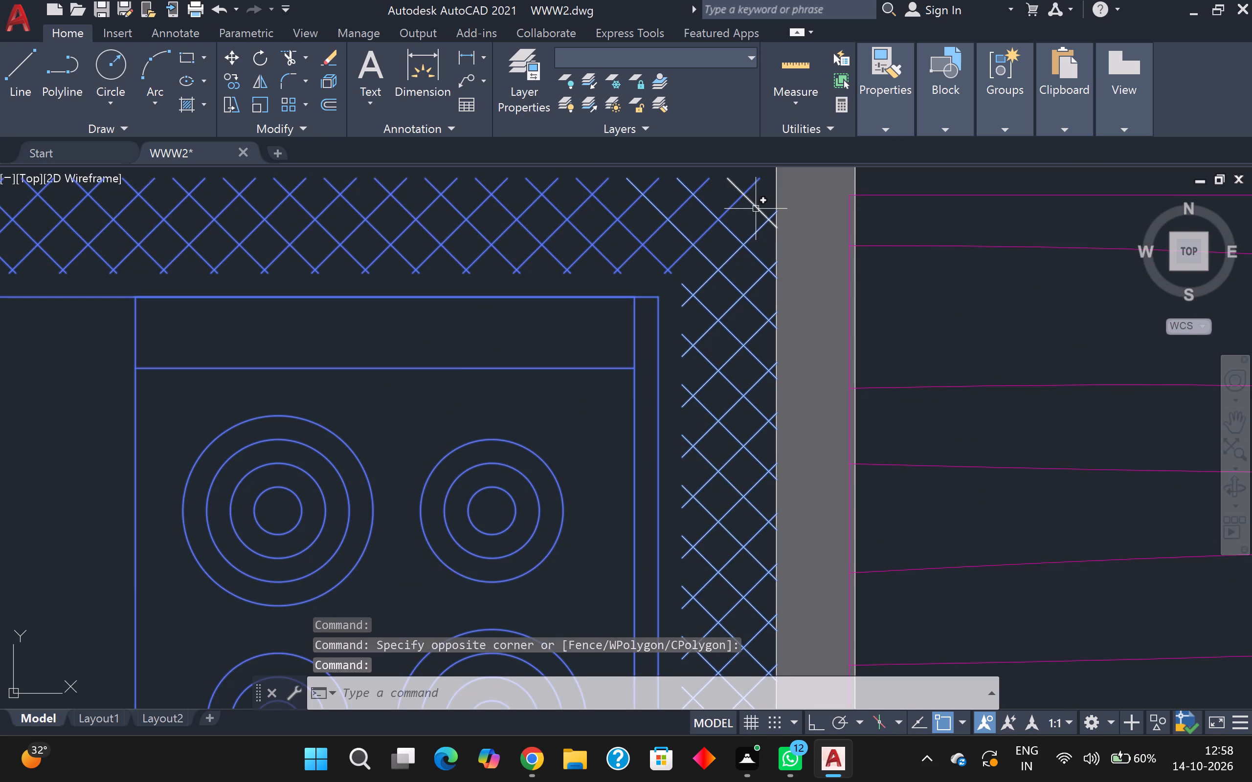
pyautogui.click(756, 209)
pyautogui.click(730, 58)
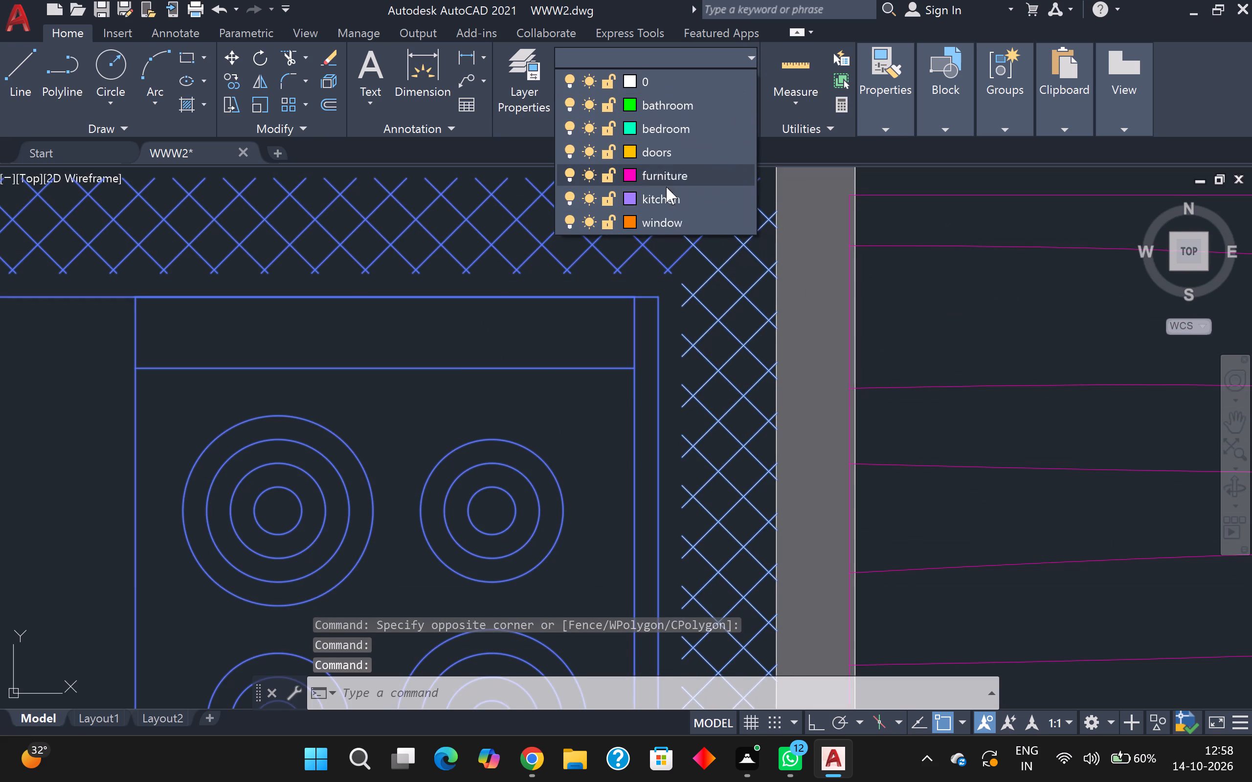
pyautogui.click(666, 194)
pyautogui.scroll(-3, 610, 287)
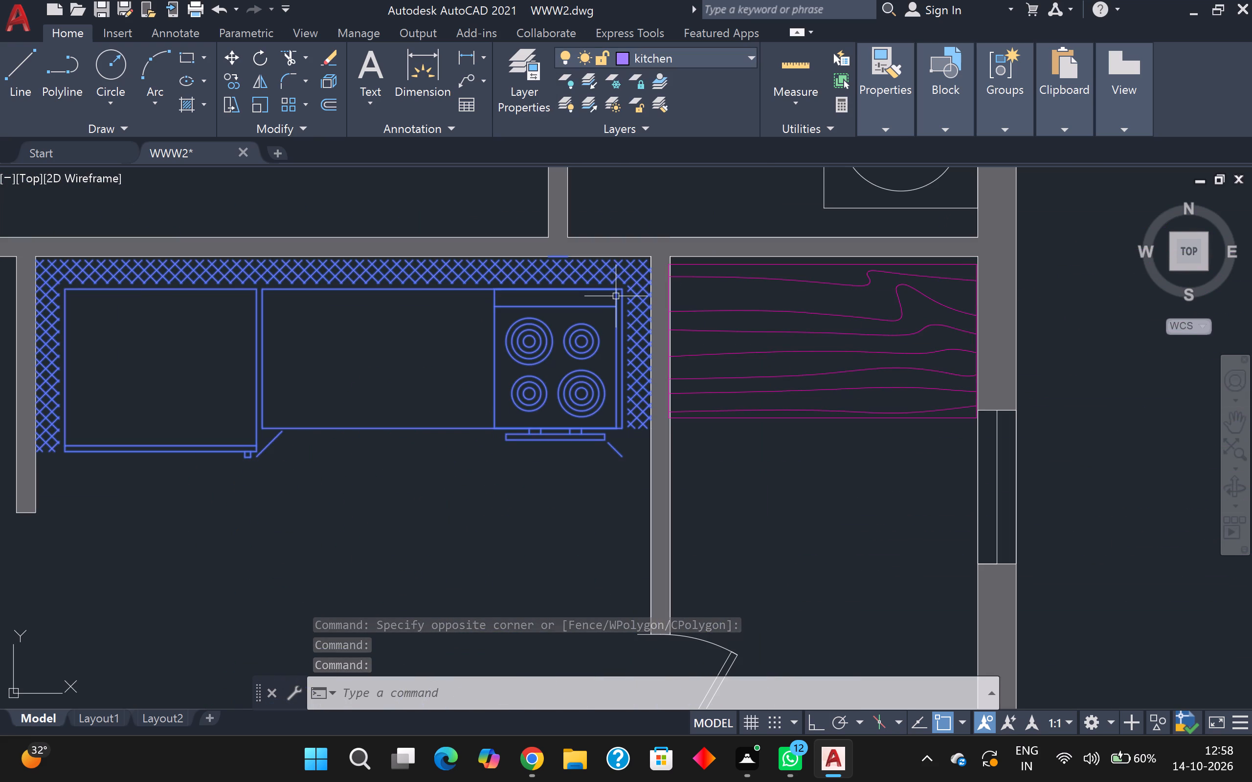
pyautogui.press('Escape')
# Assign the main entrance door and the interior doors, except the northwest bathroom door, to the doors layer.
pyautogui.scroll(-3, 619, 296)
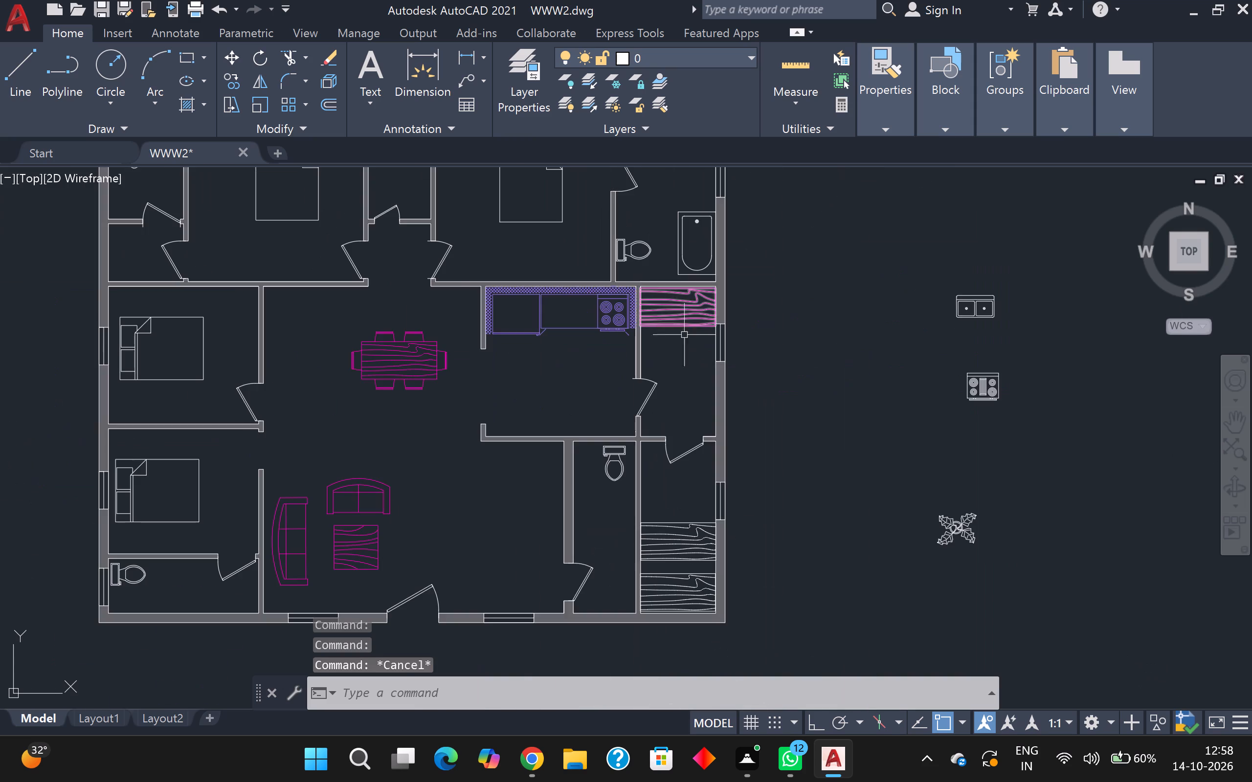
pyautogui.scroll(2, 736, 331)
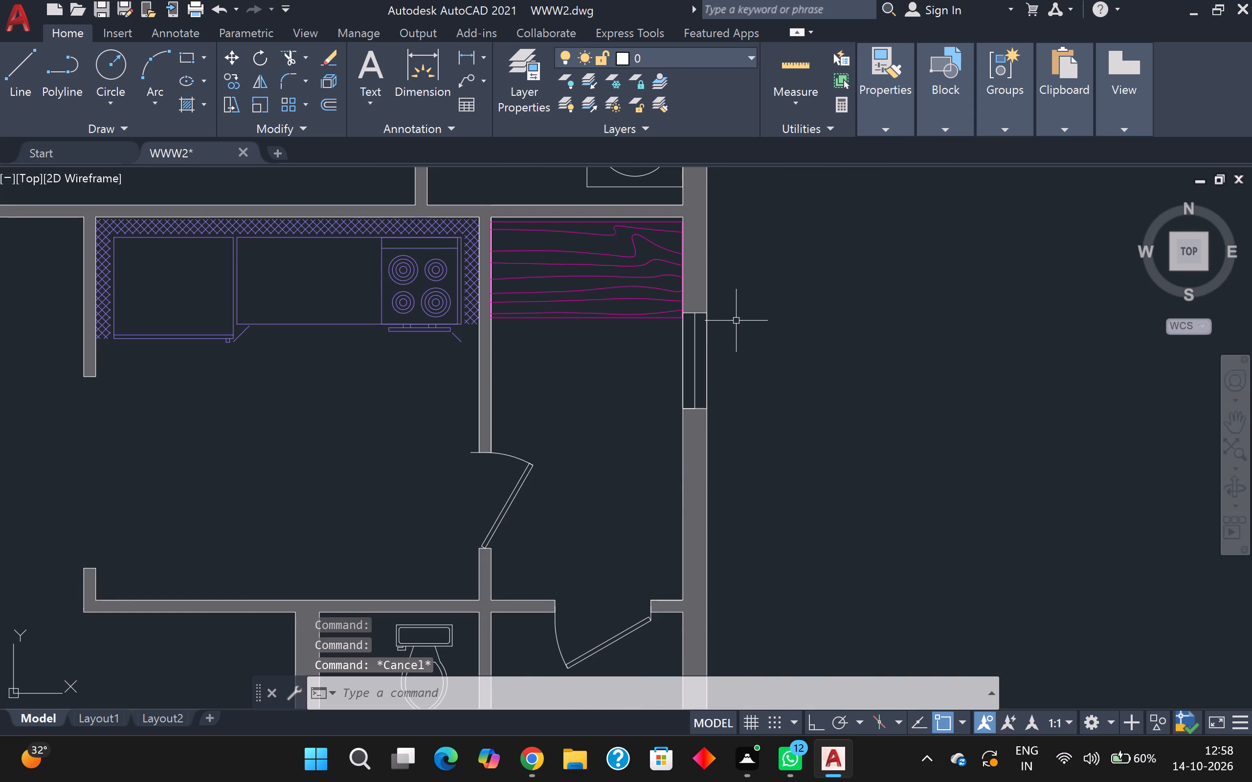
pyautogui.scroll(-1, 736, 319)
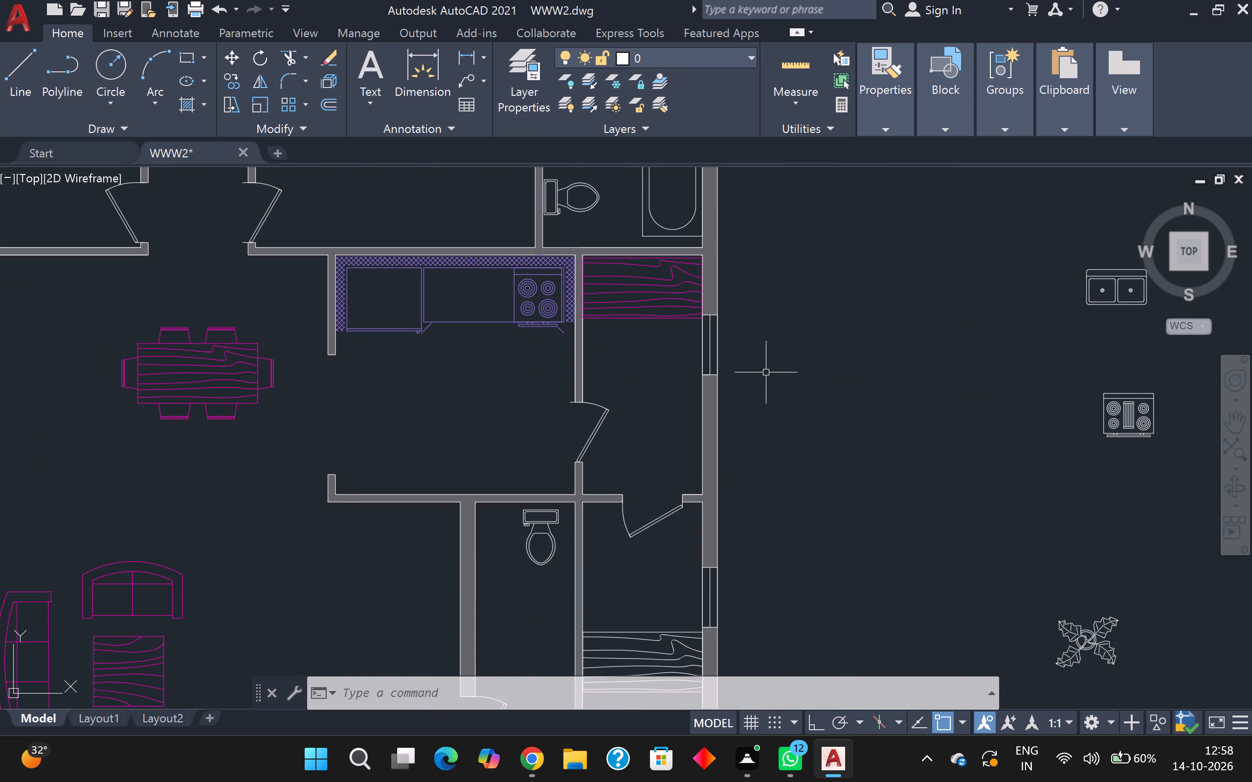
pyautogui.moveTo(769, 354); pyautogui.dragTo(790, 273, button='middle')
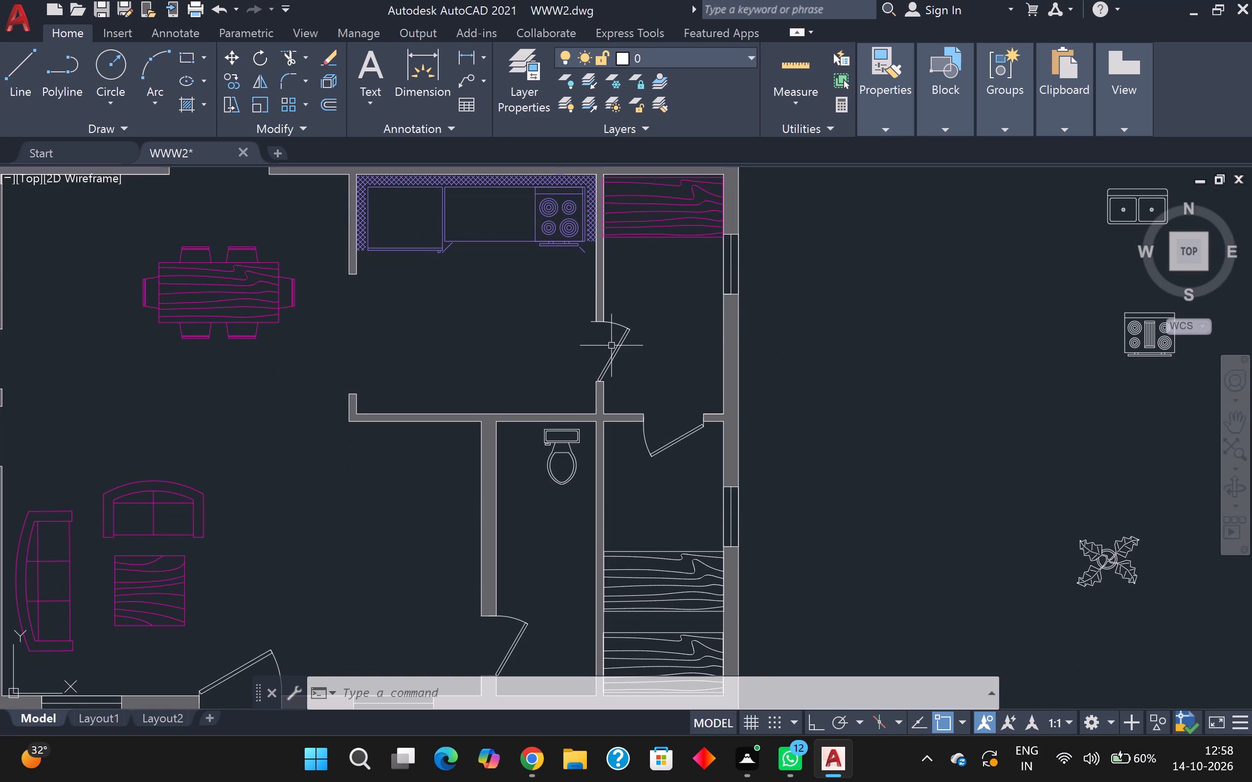
pyautogui.click(581, 293)
pyautogui.click(645, 381)
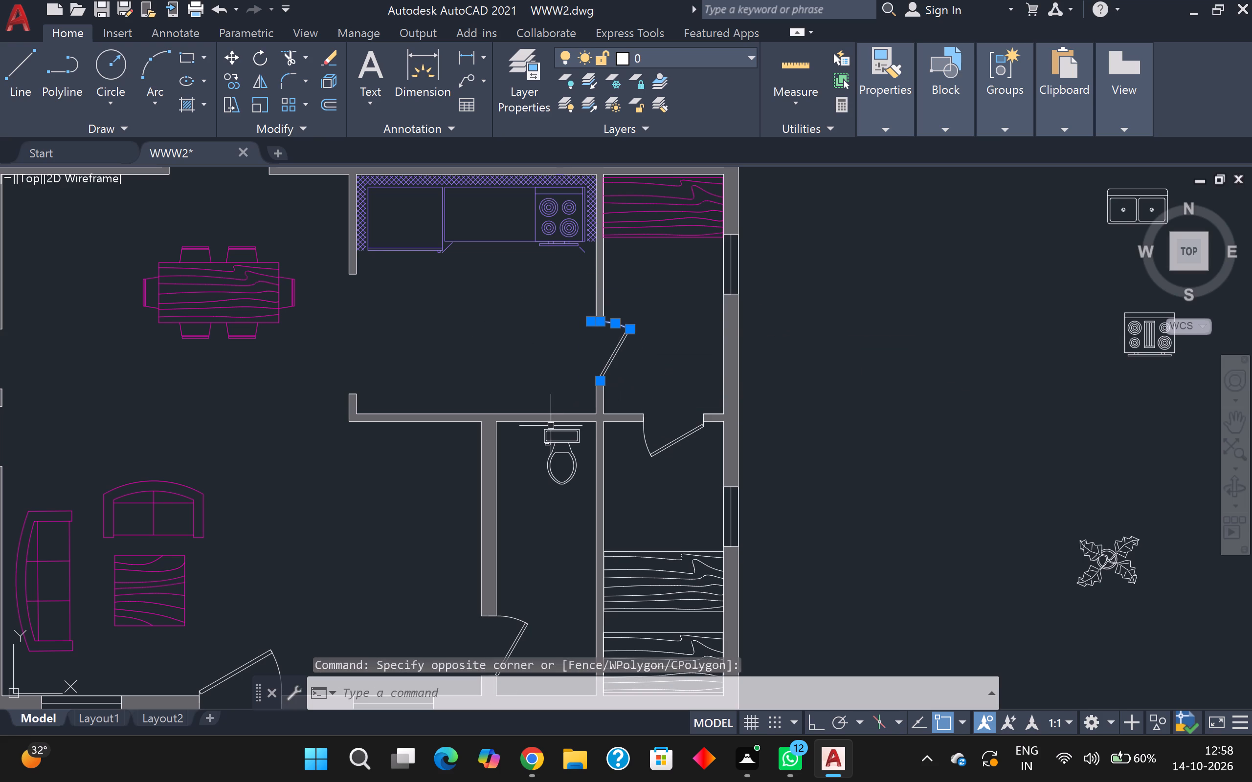
pyautogui.scroll(-4, 510, 280)
pyautogui.scroll(2, 408, 309)
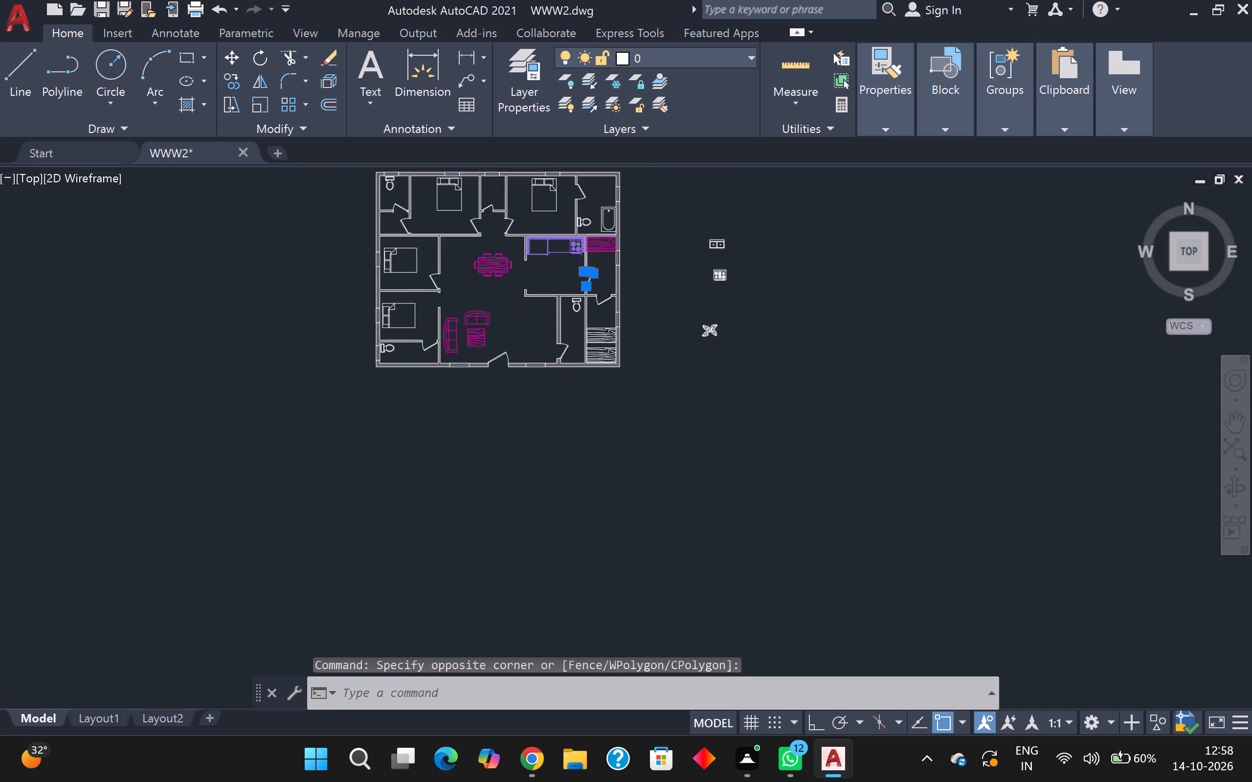
pyautogui.scroll(1, 408, 309)
pyautogui.click(435, 374)
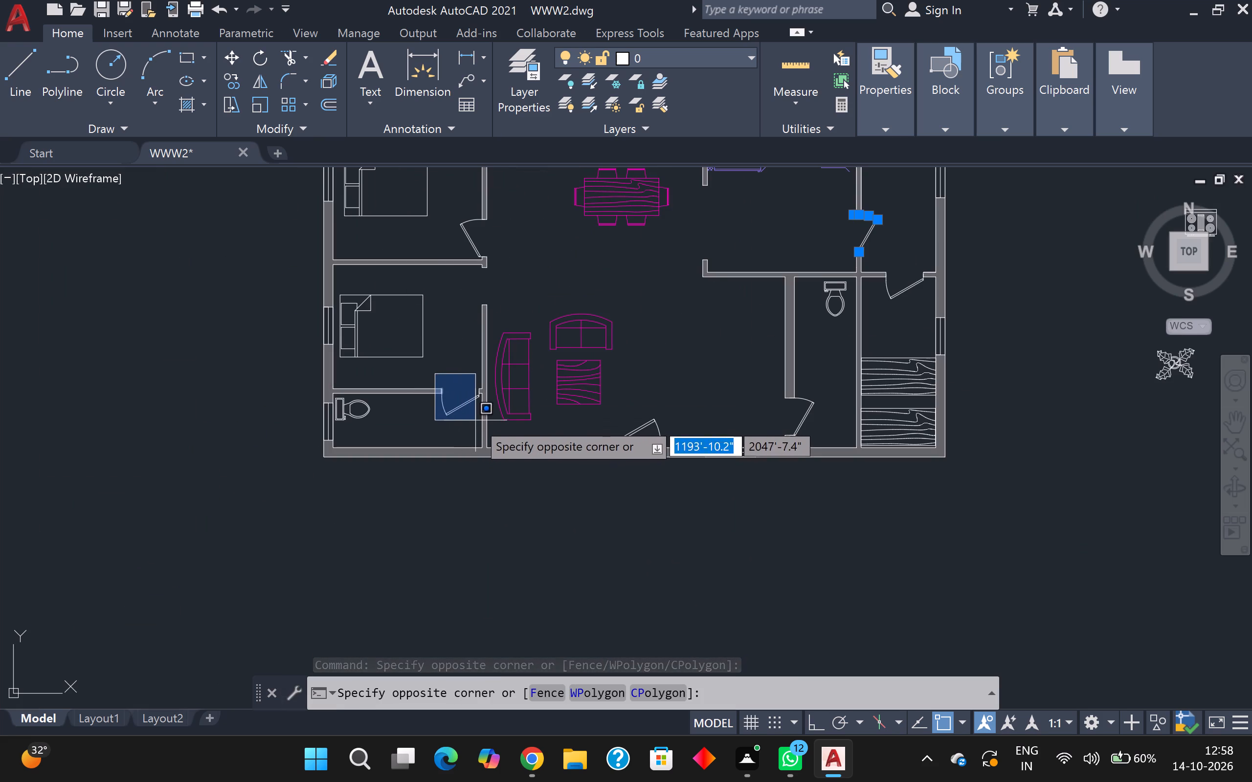
pyautogui.click(479, 413)
pyautogui.click(444, 422)
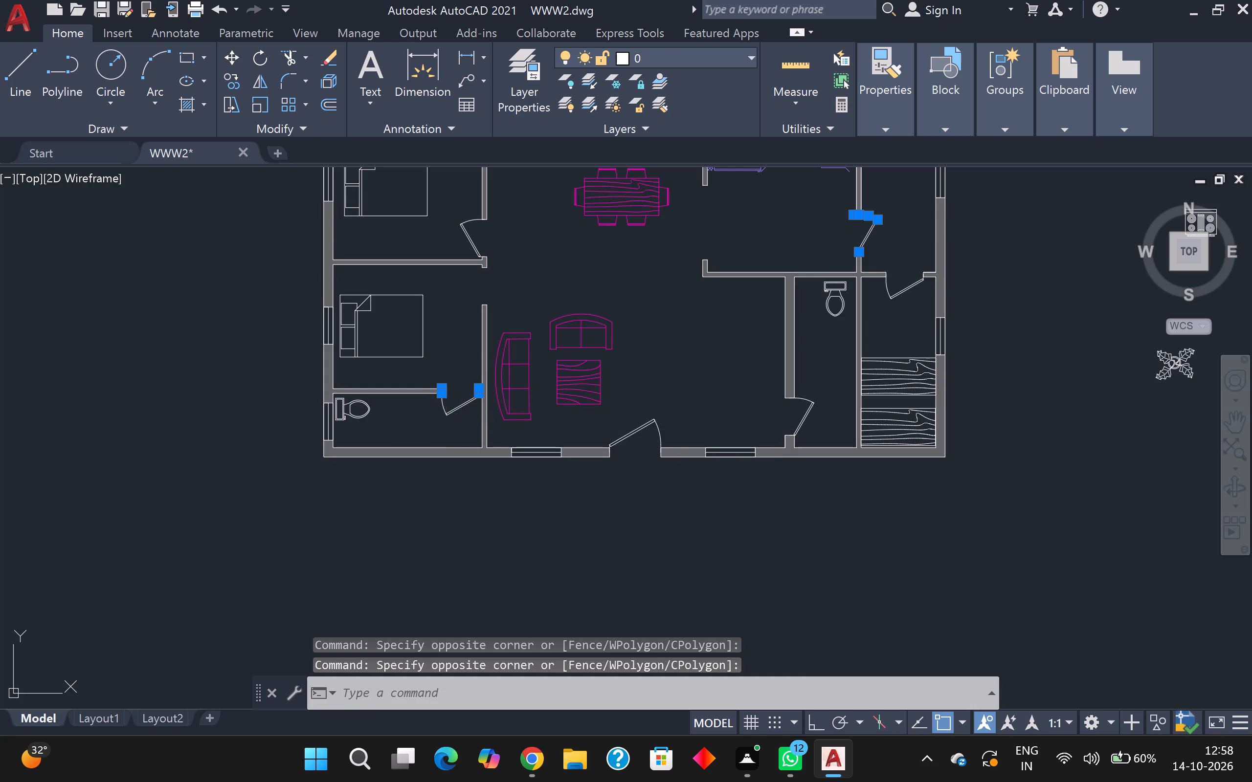
pyautogui.click(478, 352)
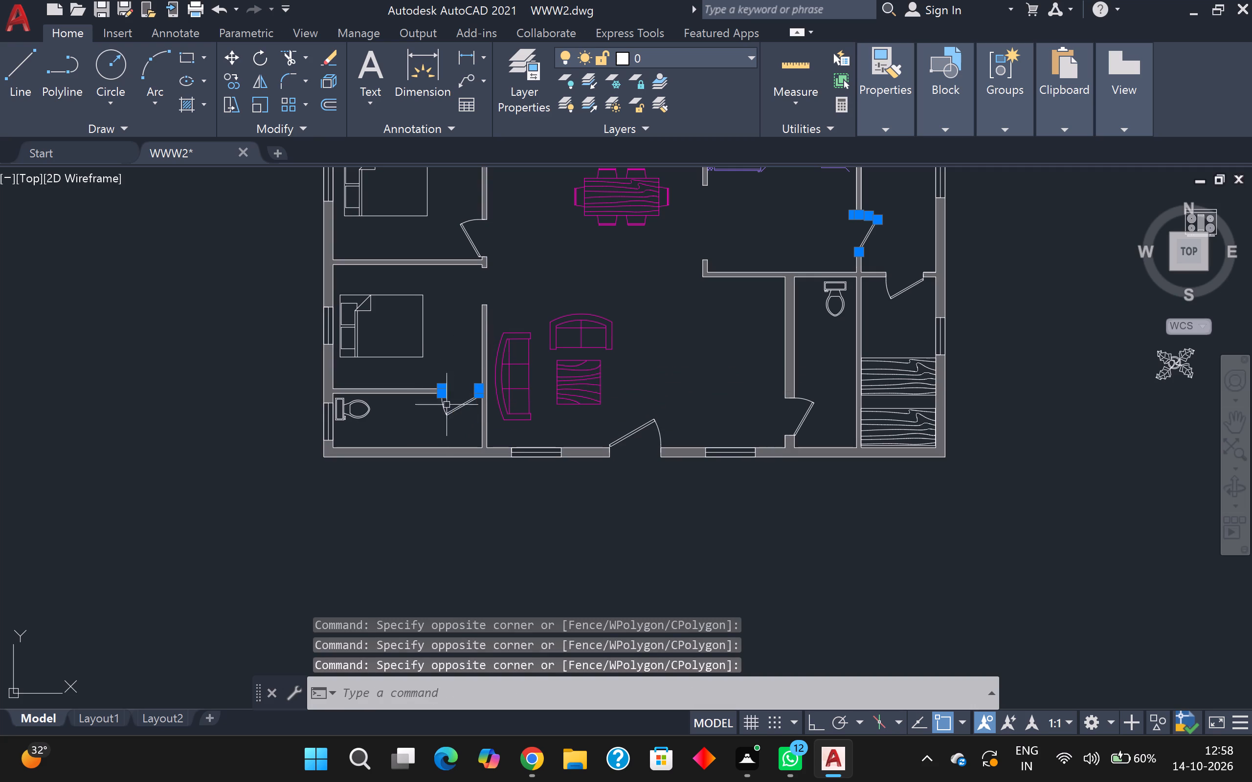
pyautogui.click(450, 414)
pyautogui.moveTo(456, 372); pyautogui.dragTo(507, 478, button='middle')
pyautogui.scroll(-1, 456, 372)
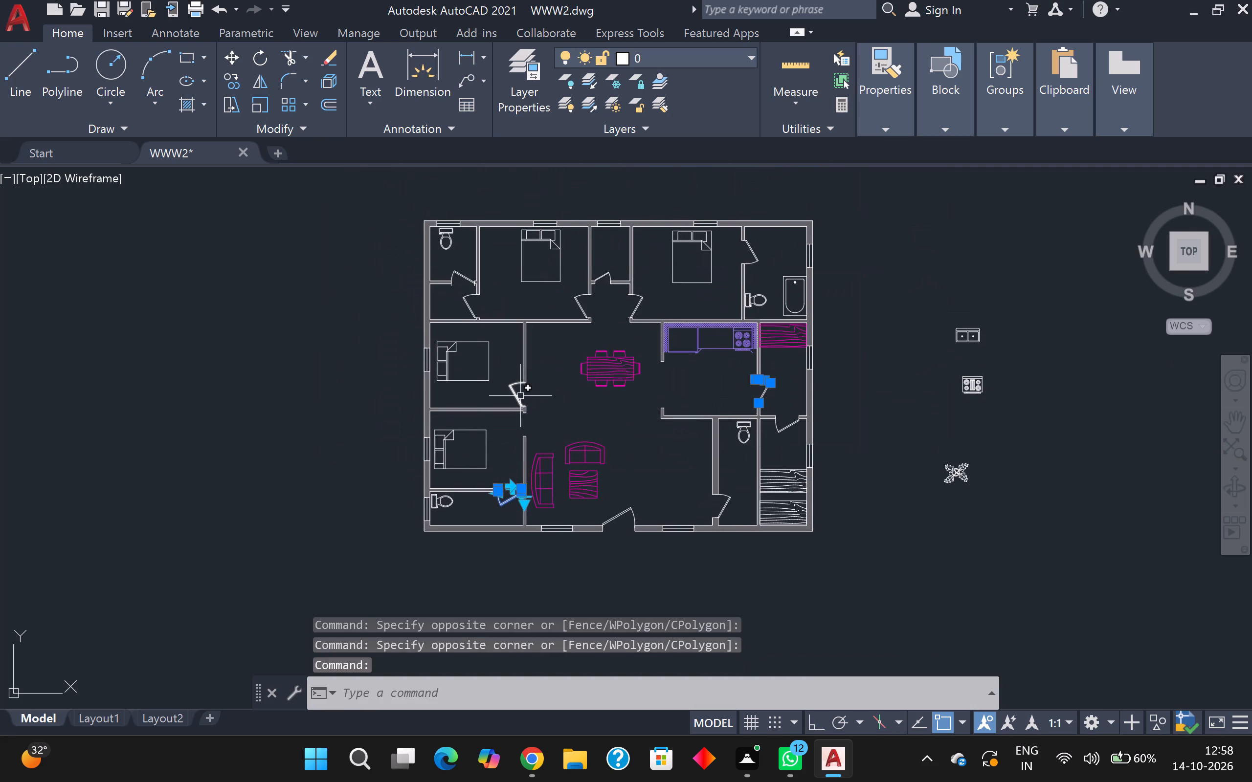
pyautogui.click(518, 397)
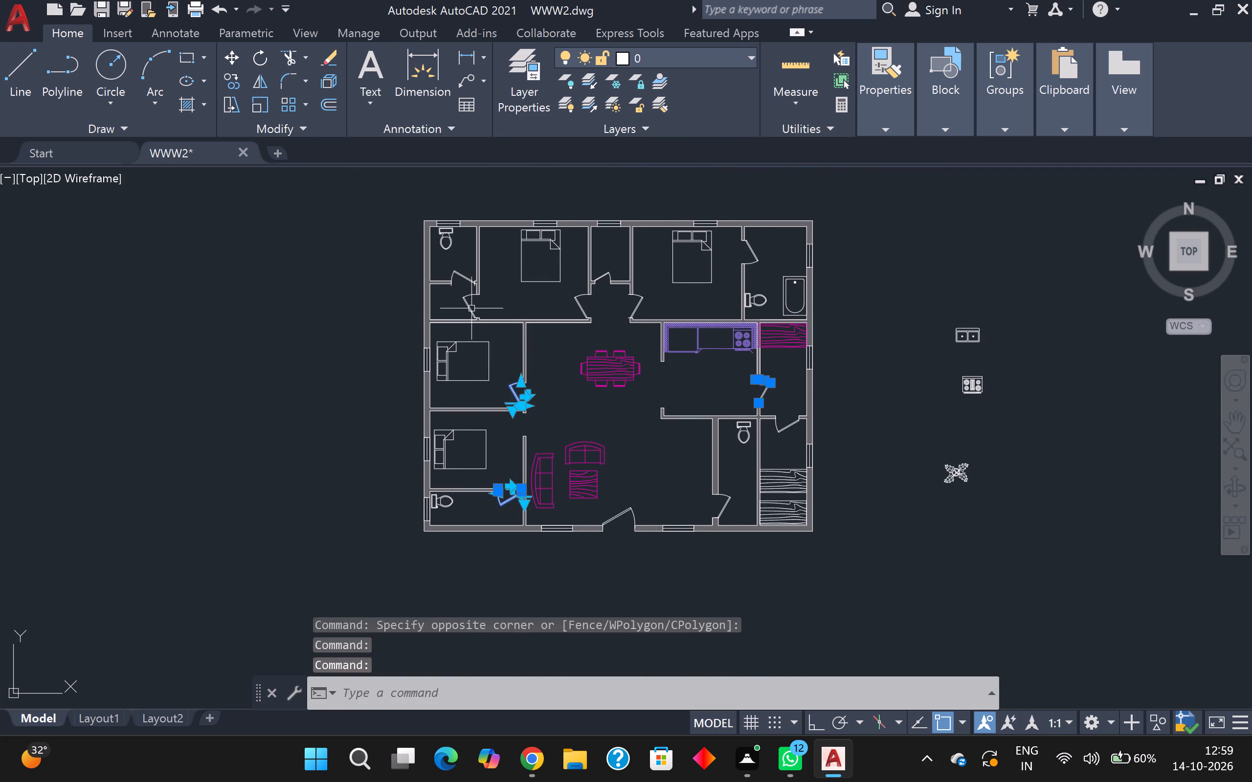
pyautogui.click(469, 310)
pyautogui.click(582, 314)
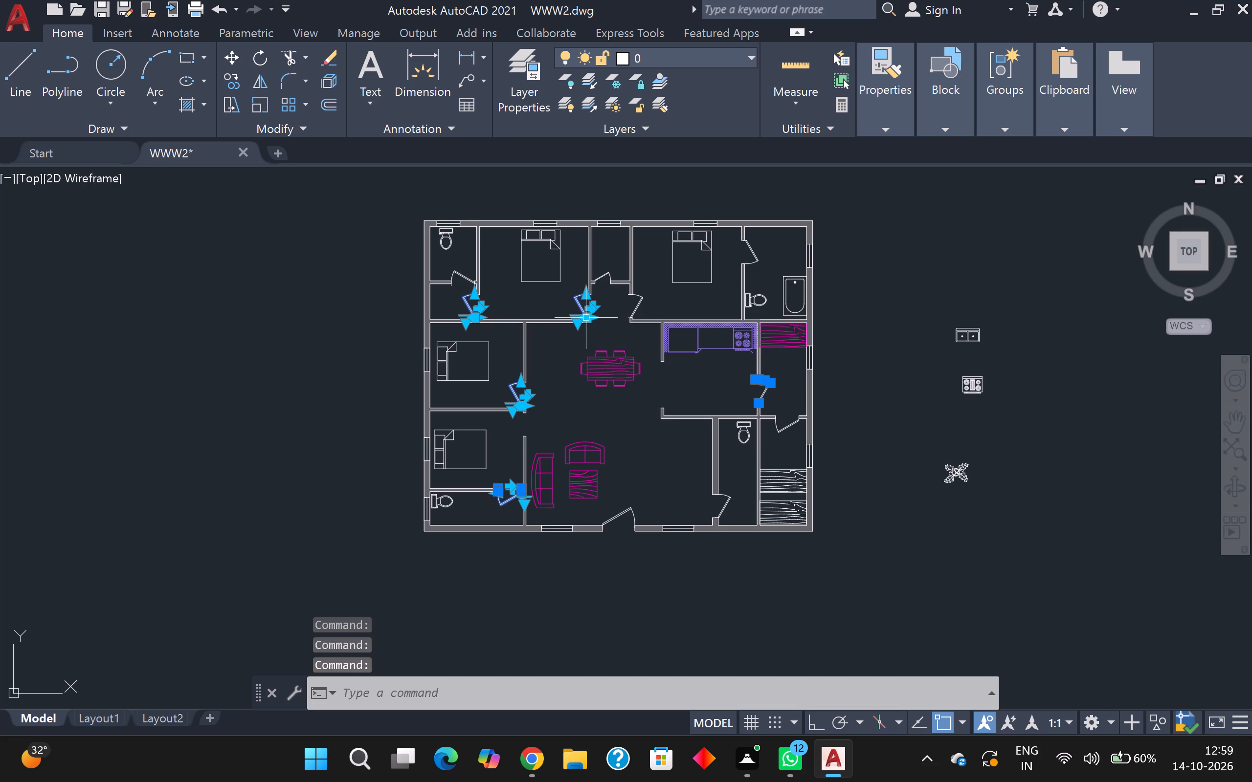
pyautogui.click(608, 281)
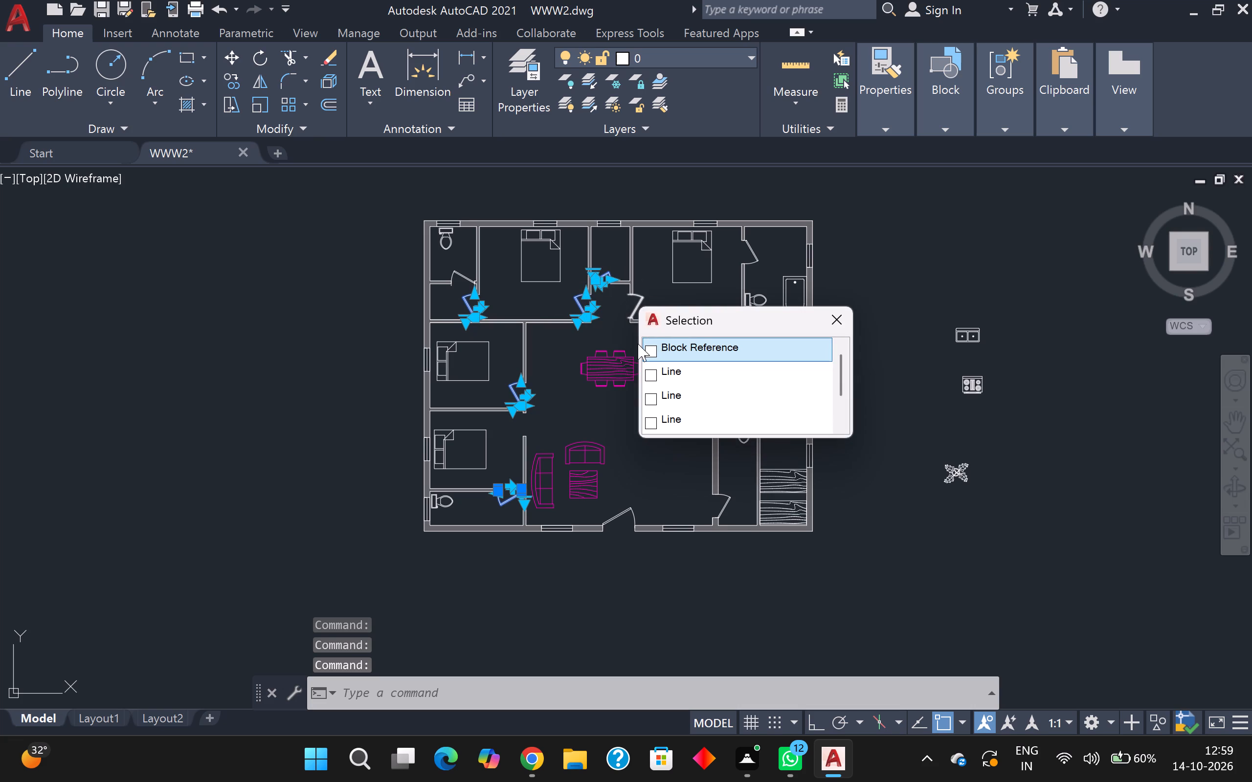
pyautogui.click(842, 310)
pyautogui.scroll(2, 677, 269)
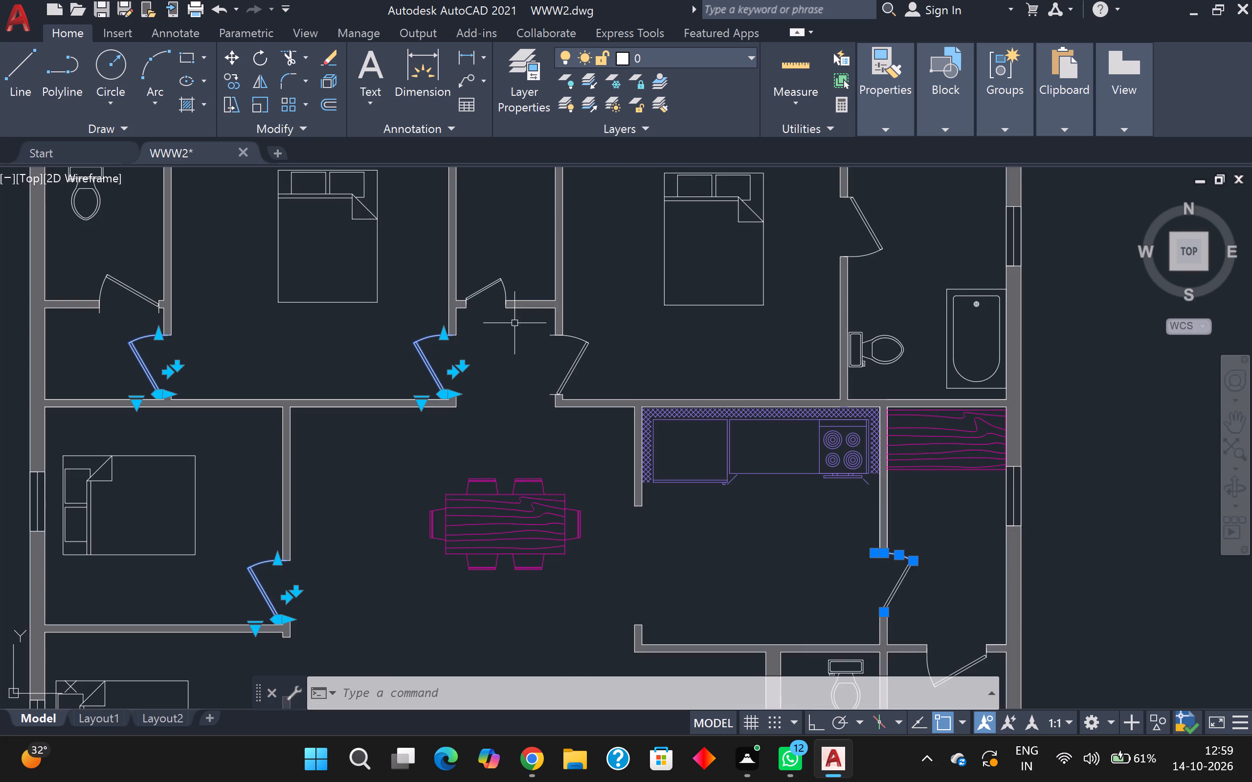
pyautogui.click(492, 285)
pyautogui.click(580, 343)
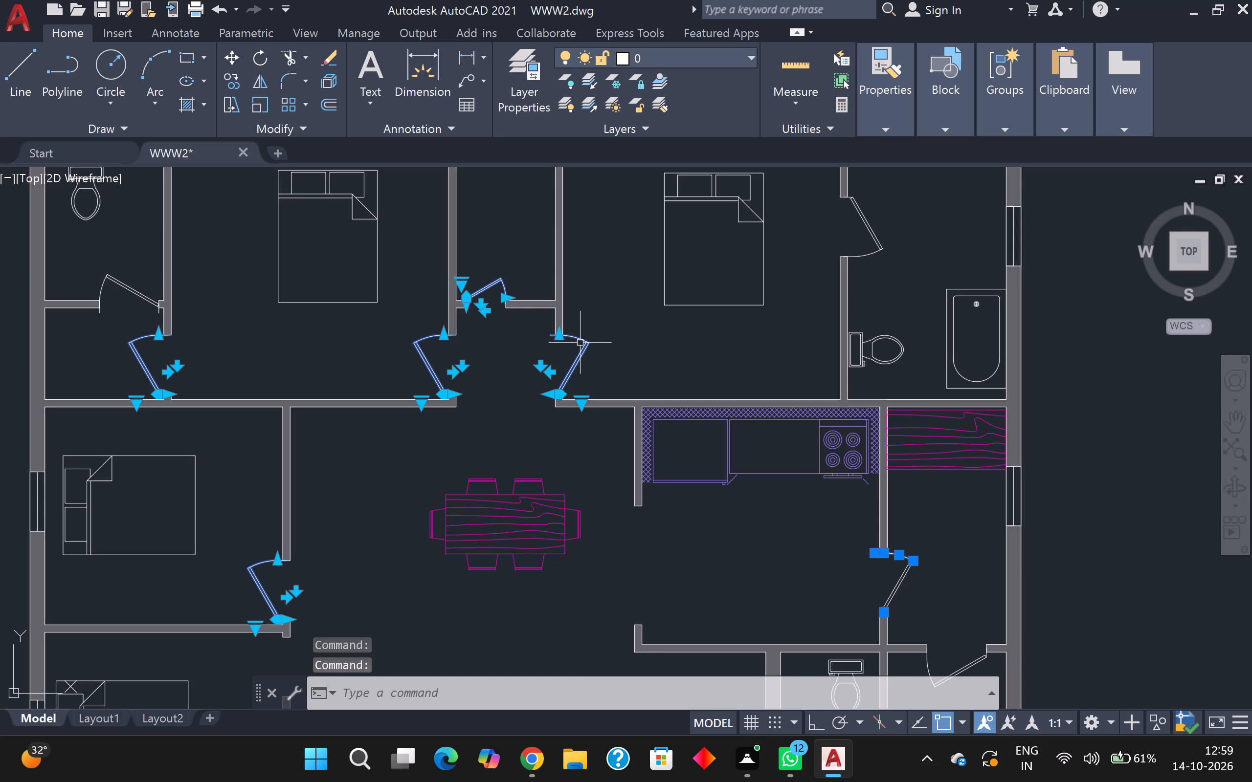
pyautogui.click(872, 233)
pyautogui.scroll(-1, 873, 237)
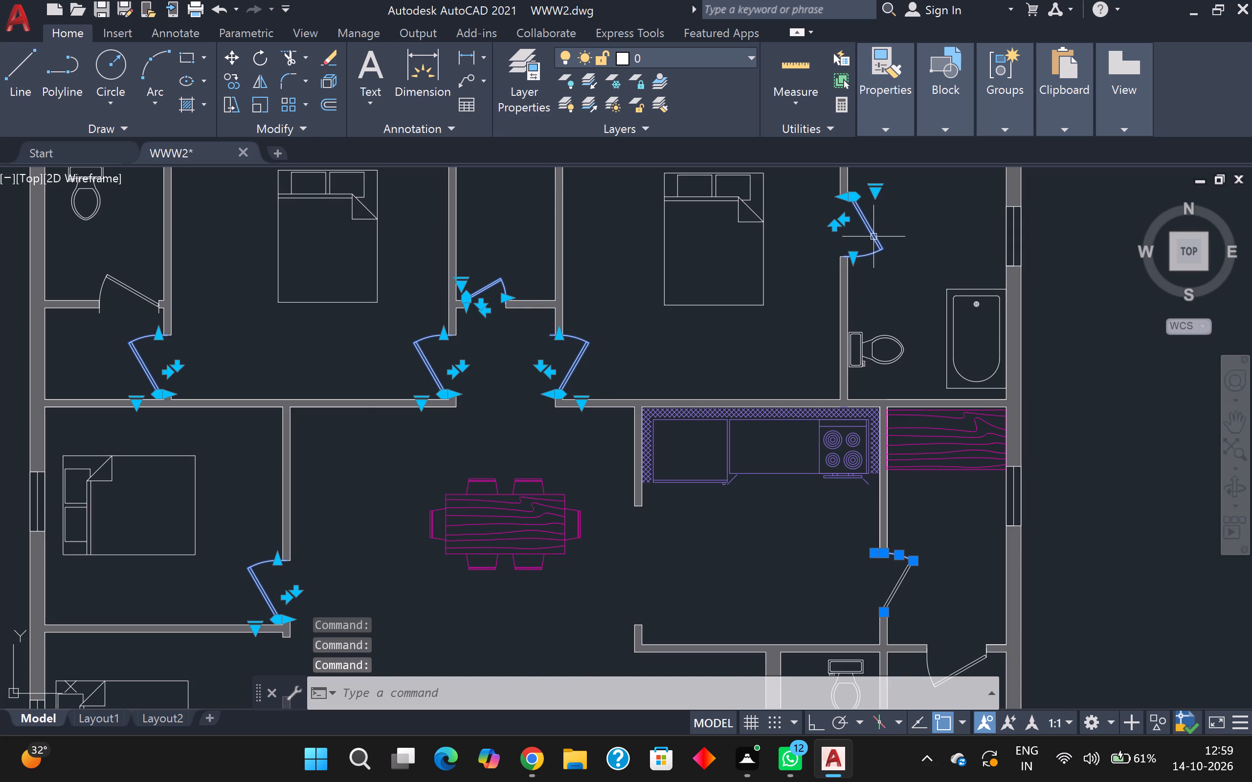
pyautogui.scroll(-2, 897, 298)
pyautogui.scroll(2, 885, 446)
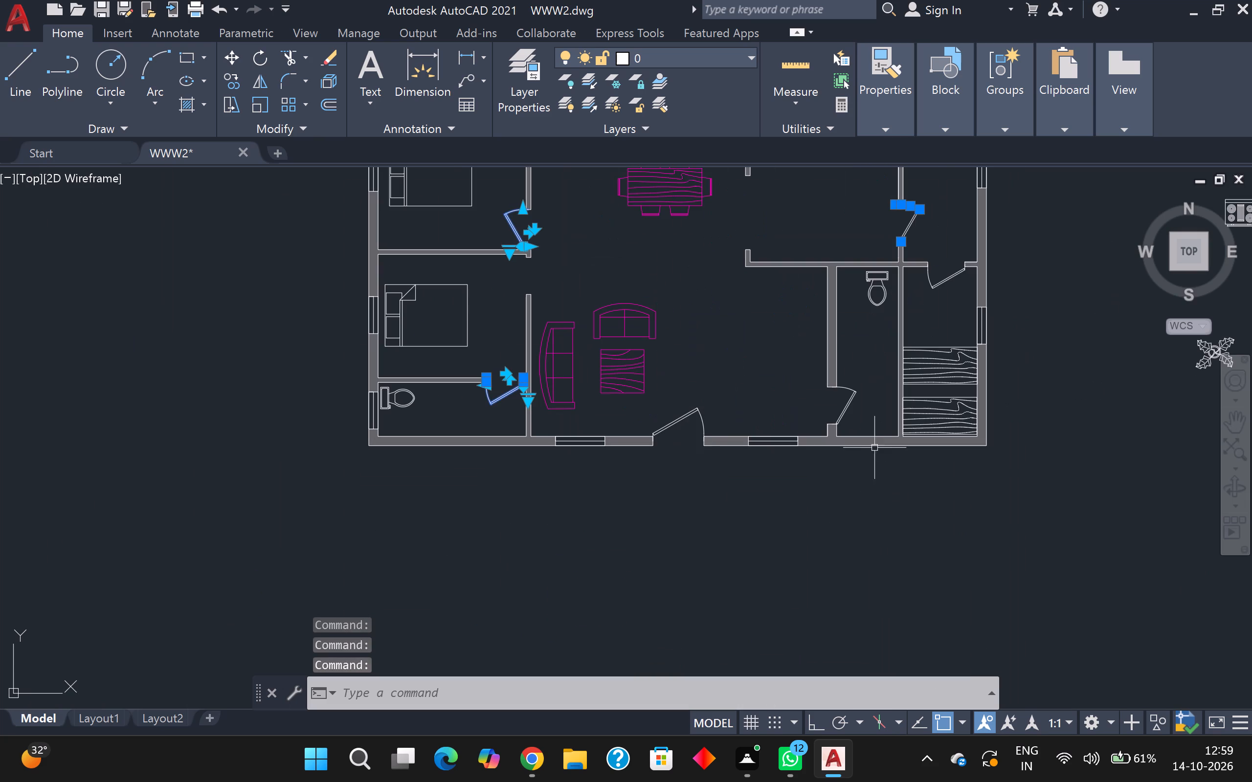
pyautogui.click(680, 419)
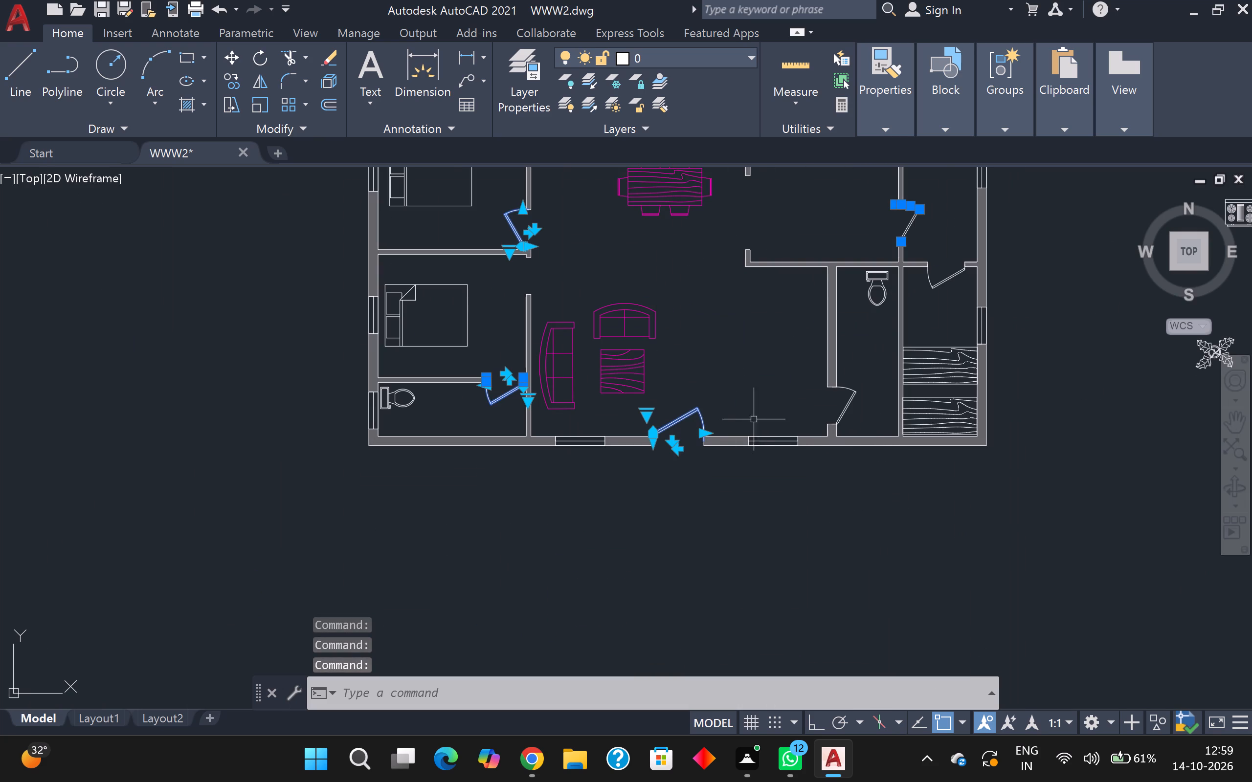
pyautogui.click(846, 408)
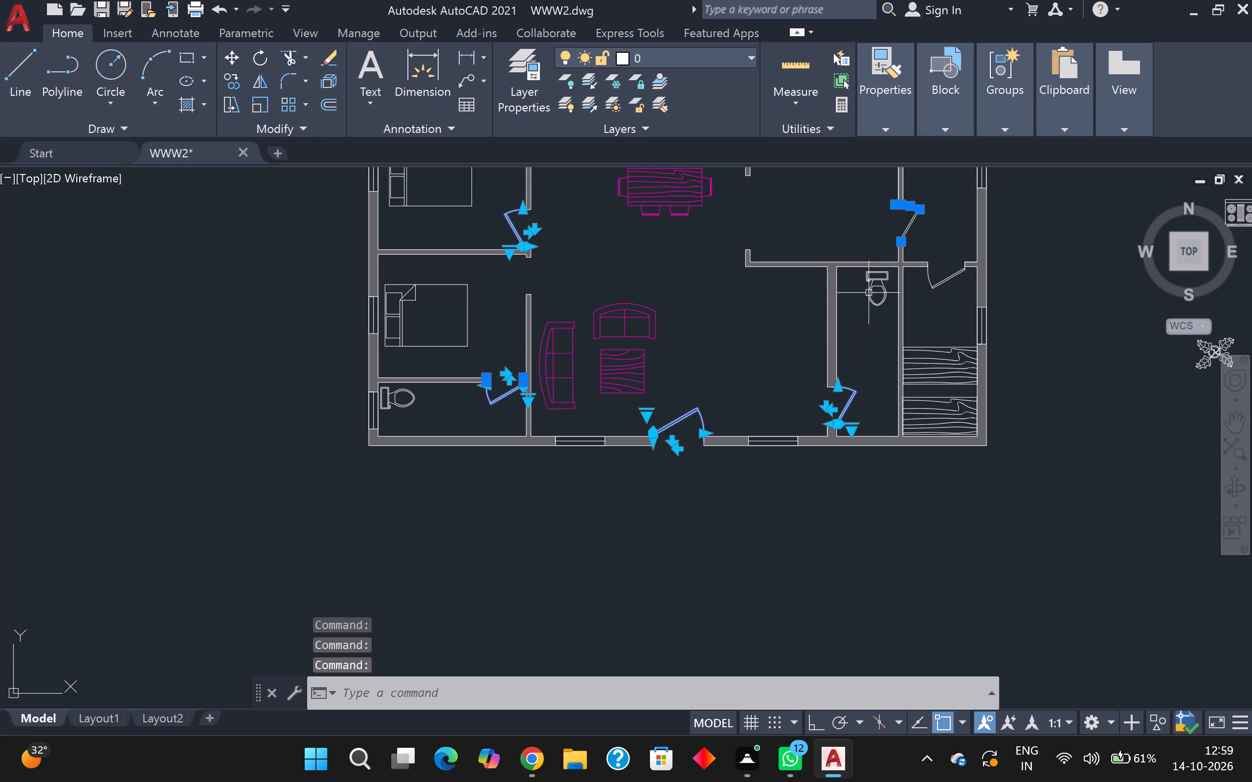
pyautogui.click(949, 282)
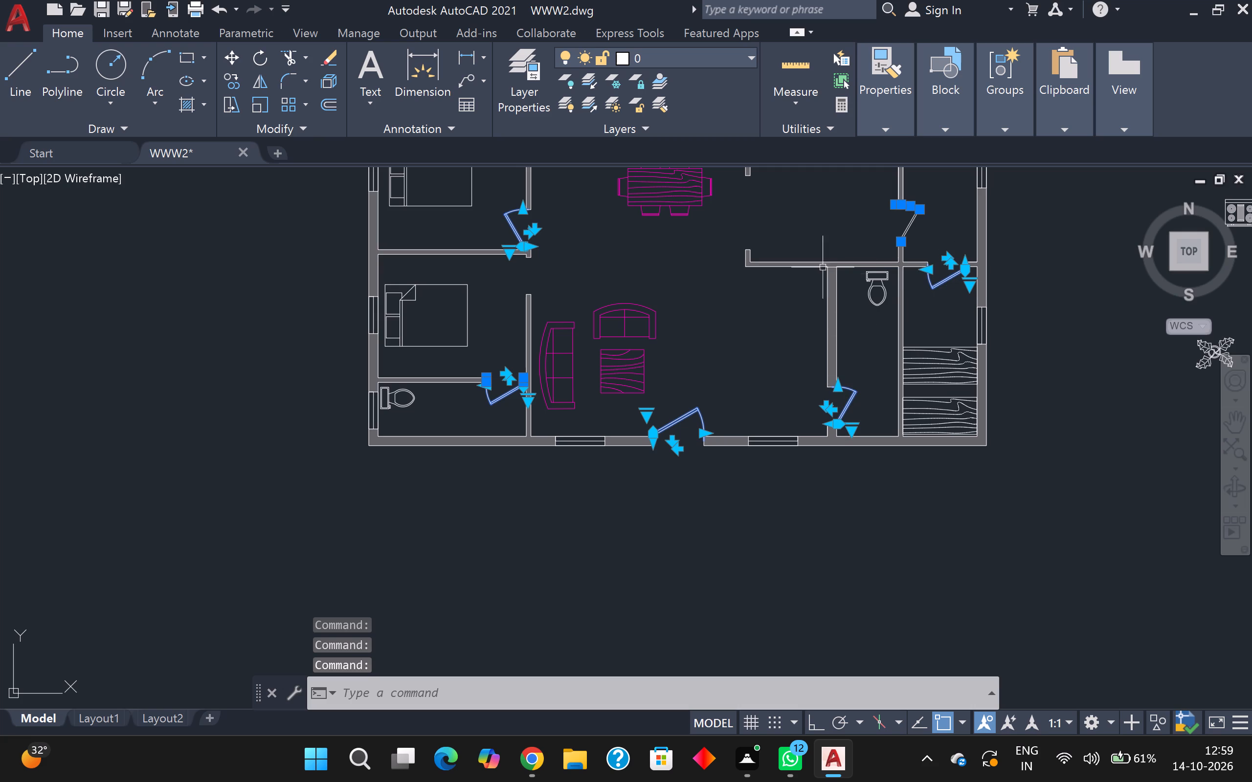
pyautogui.click(737, 63)
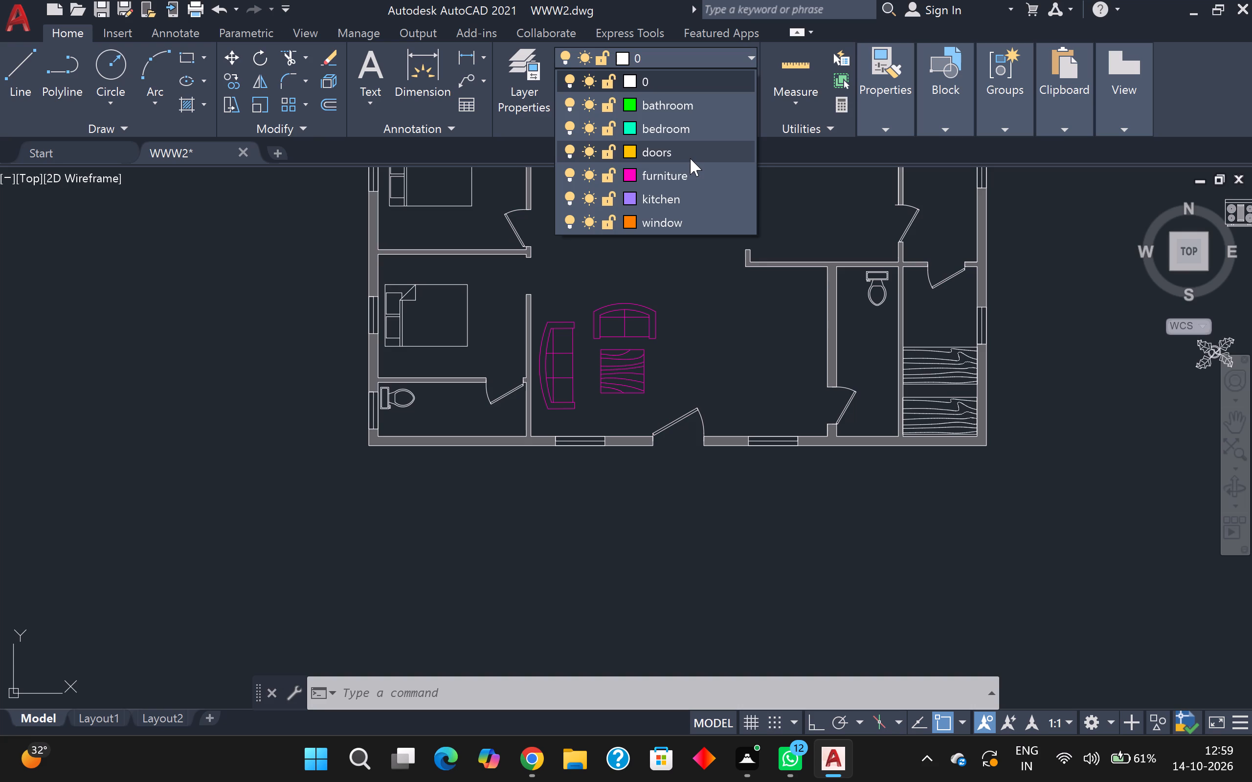
pyautogui.click(690, 158)
pyautogui.press('Escape')
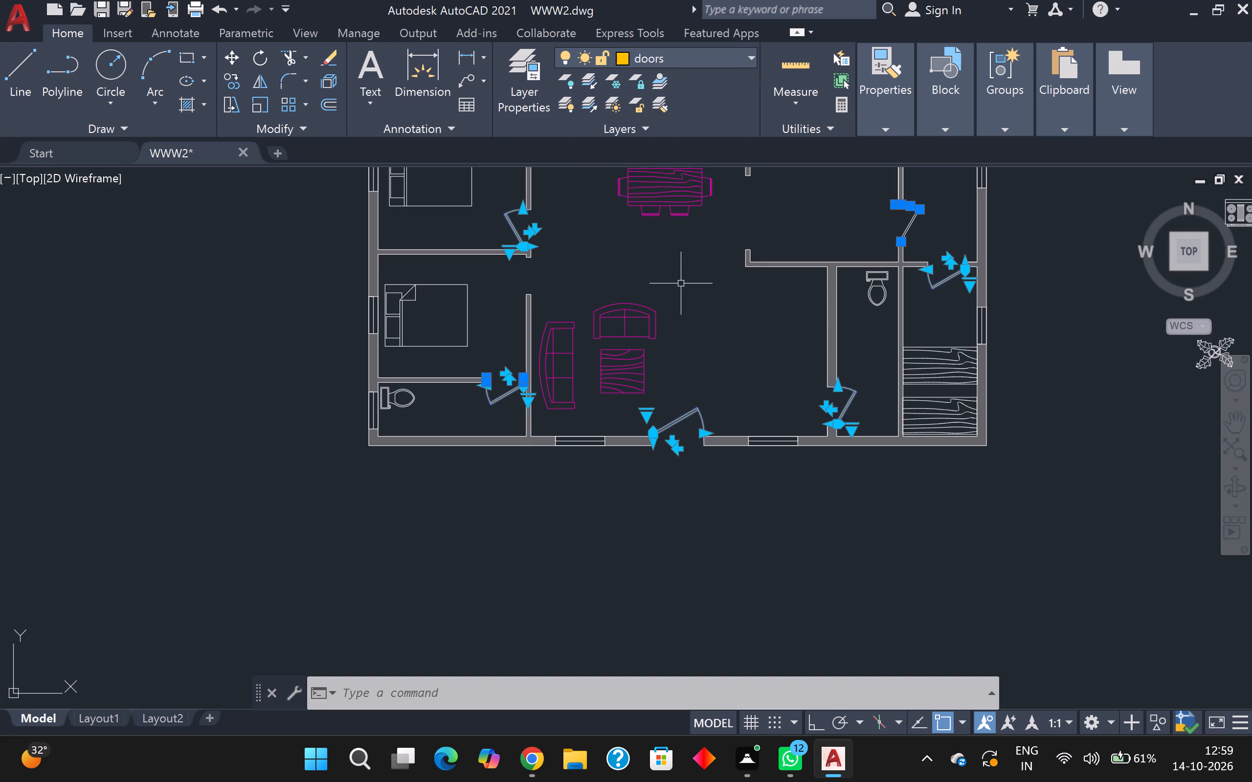
pyautogui.press('Escape')
pyautogui.scroll(-2, 679, 307)
pyautogui.moveTo(679, 307); pyautogui.dragTo(697, 454, button='middle')
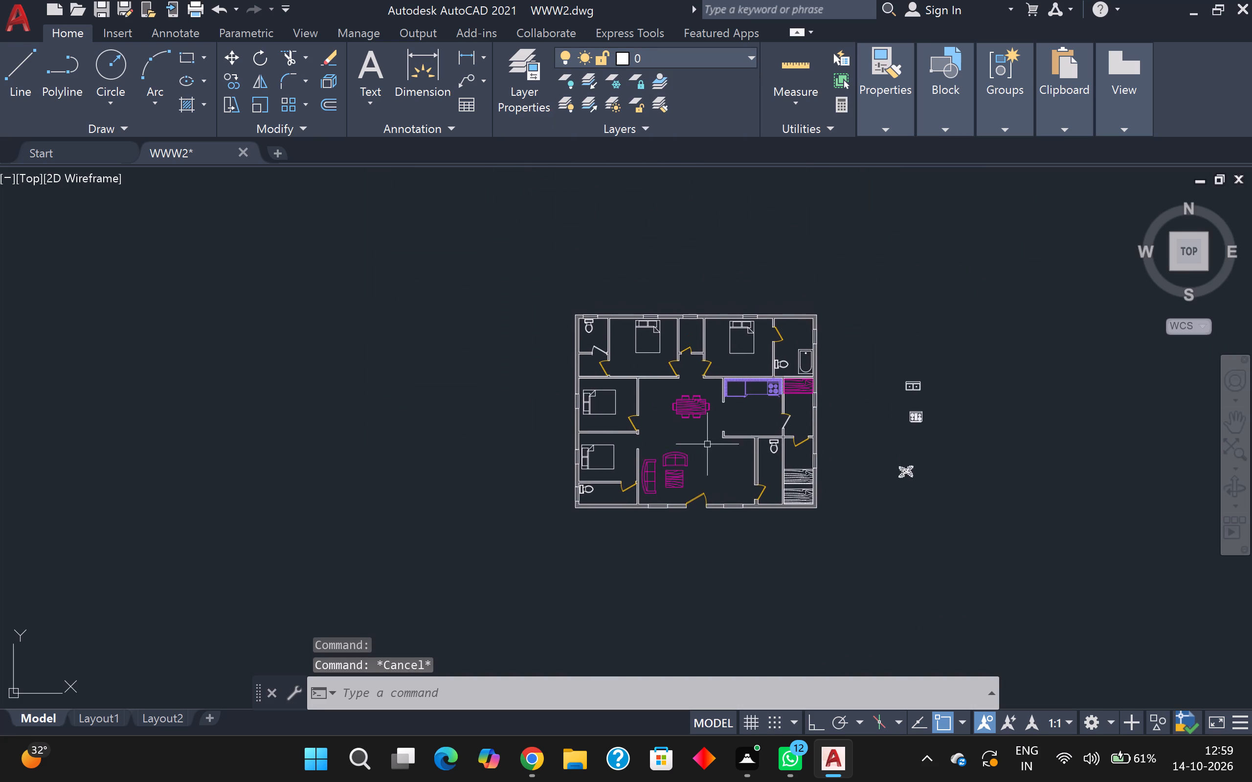
# Copy the west bedroom's door straight south into the open doorway of the southwest bedroom.
pyautogui.scroll(1, 719, 439)
pyautogui.scroll(2, 619, 433)
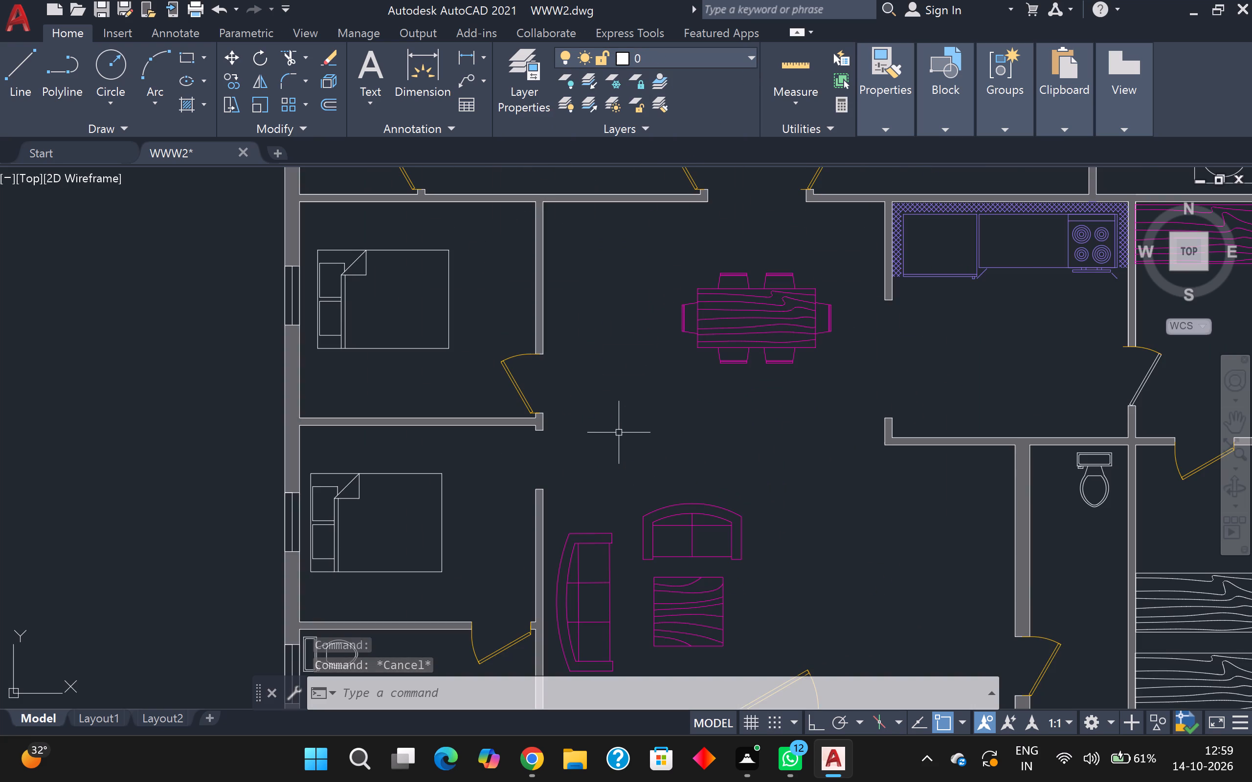
pyautogui.scroll(-1, 629, 400)
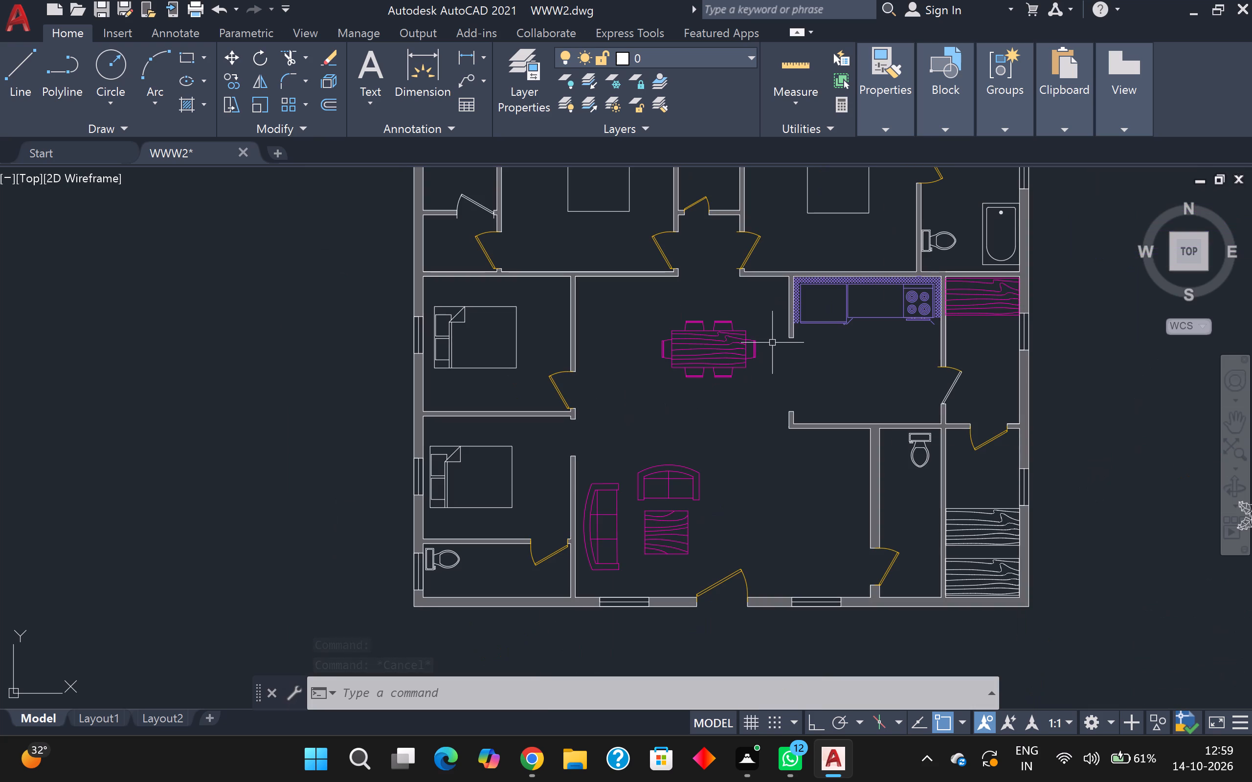
pyautogui.moveTo(672, 344); pyautogui.dragTo(658, 456, button='middle')
pyautogui.moveTo(808, 469); pyautogui.dragTo(870, 262, button='middle')
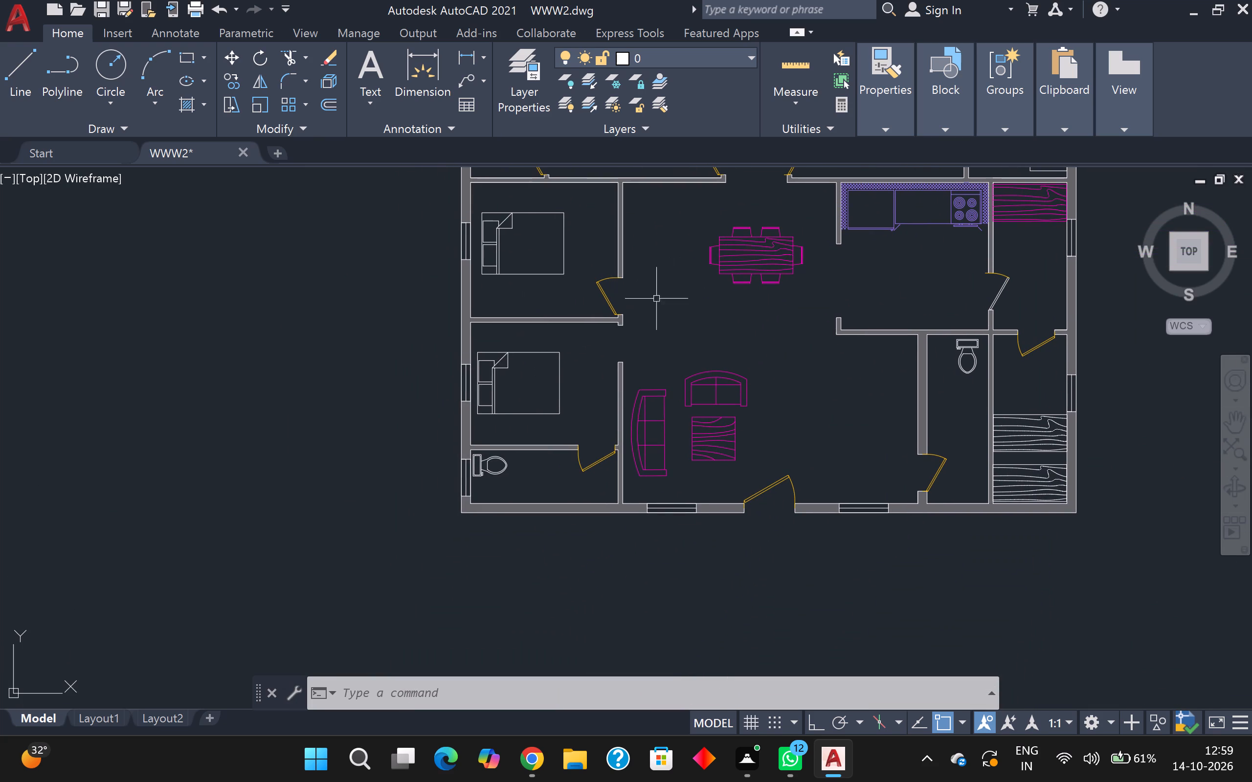
pyautogui.click(609, 305)
pyautogui.write('co')
pyautogui.press('Return')
pyautogui.click(609, 297)
pyautogui.scroll(1, 626, 379)
pyautogui.scroll(2, 605, 332)
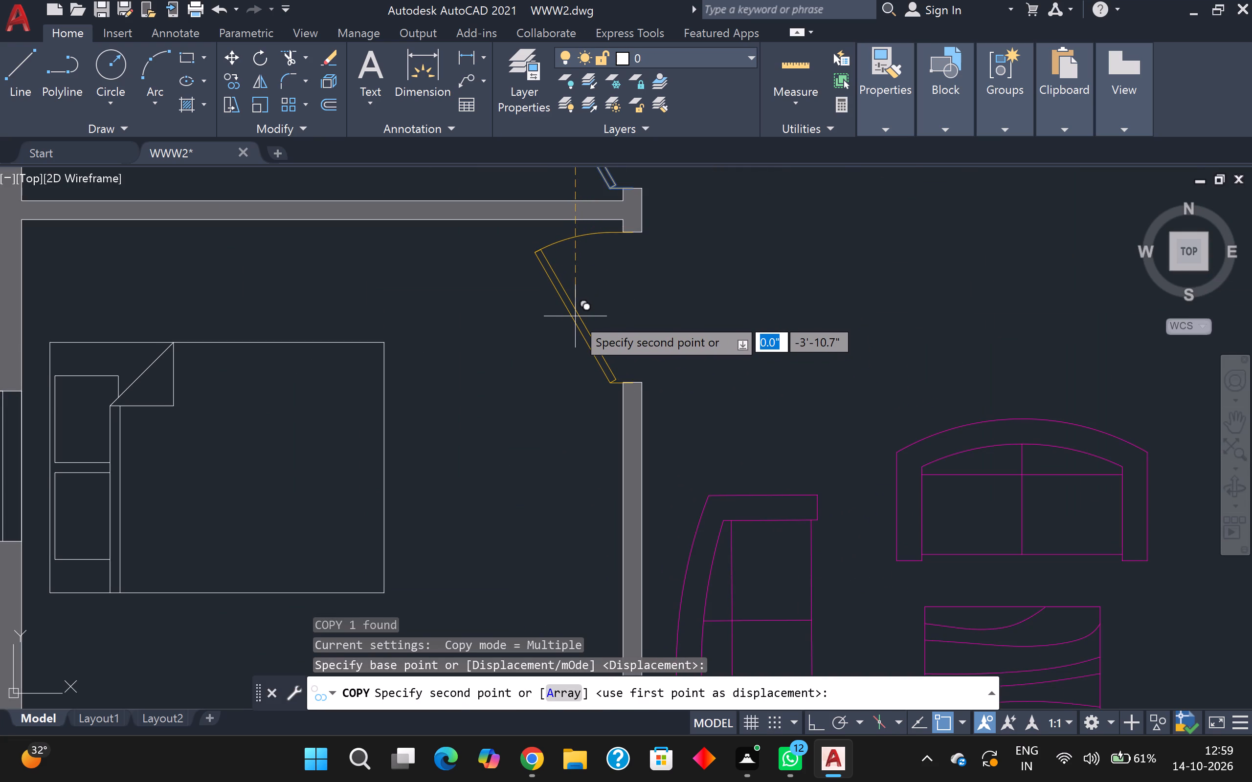
pyautogui.click(575, 316)
pyautogui.press('Escape')
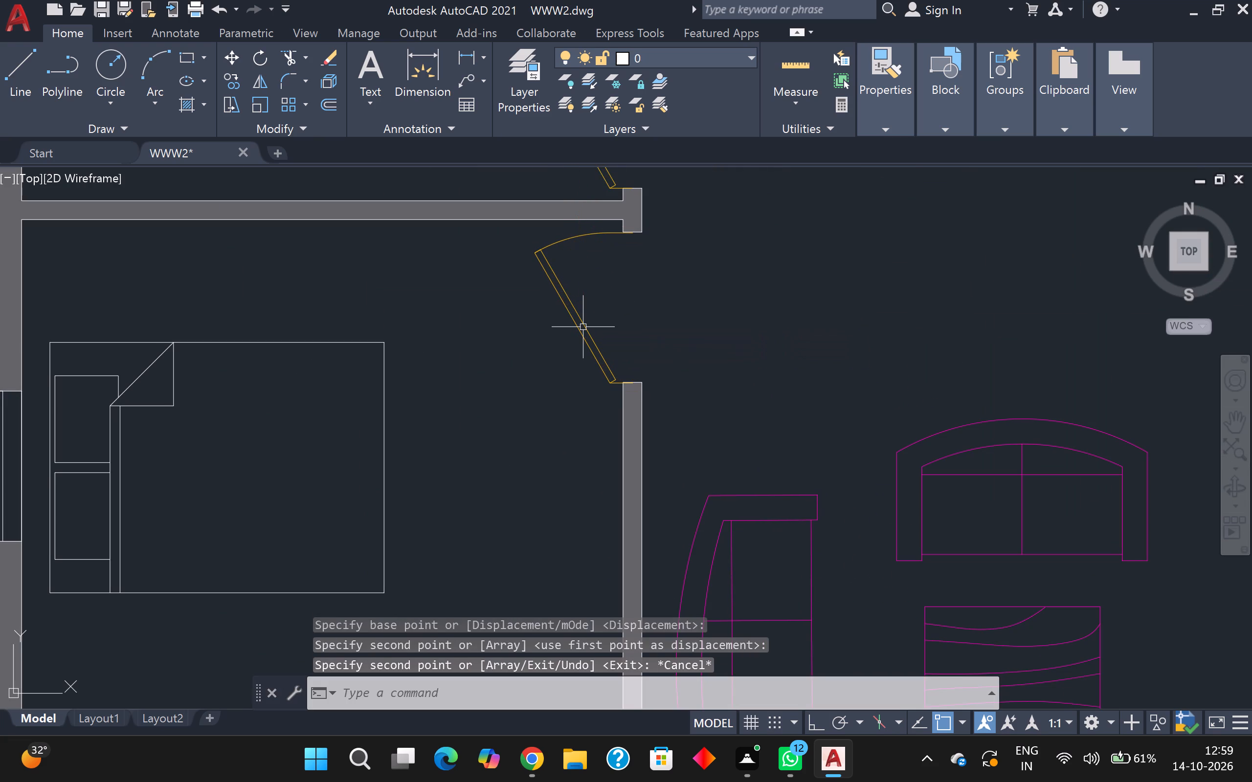
# Flip the southwest bedroom's copied door so its hinge sits at the north end of the opening.
pyautogui.click(583, 327)
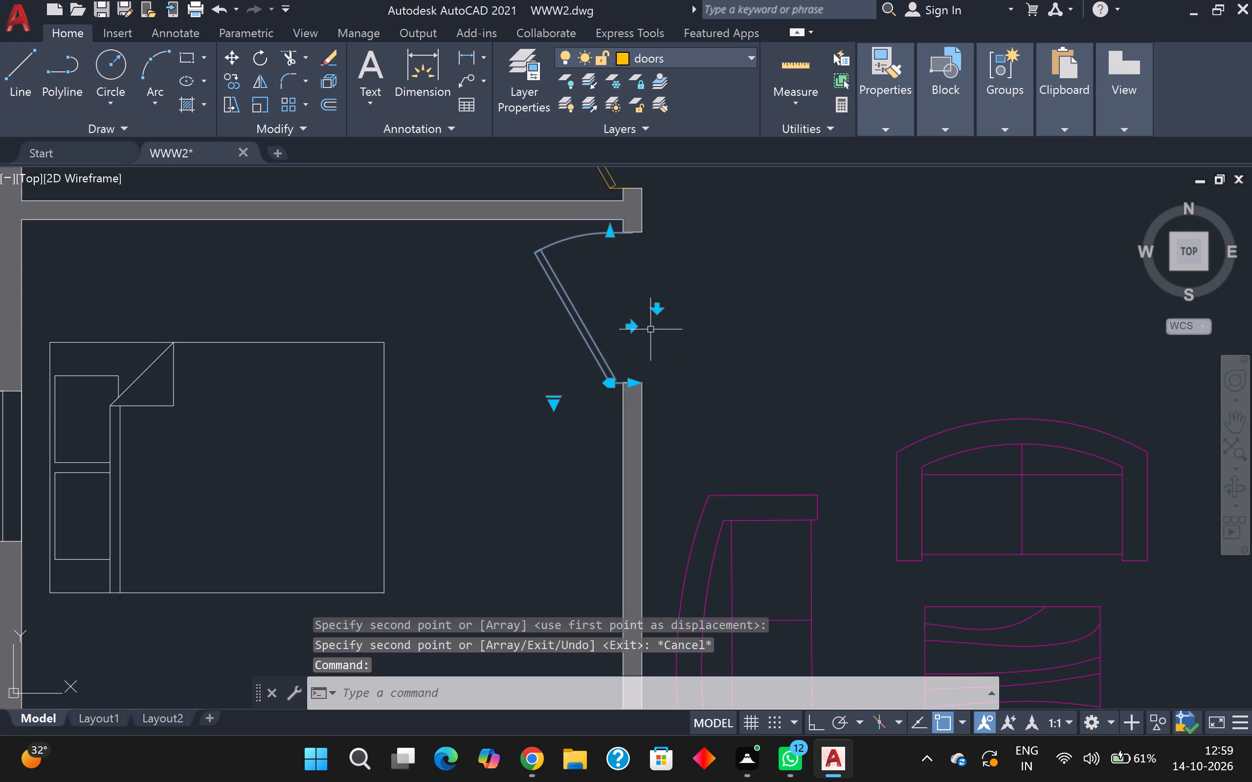
pyautogui.click(658, 311)
pyautogui.press('`')
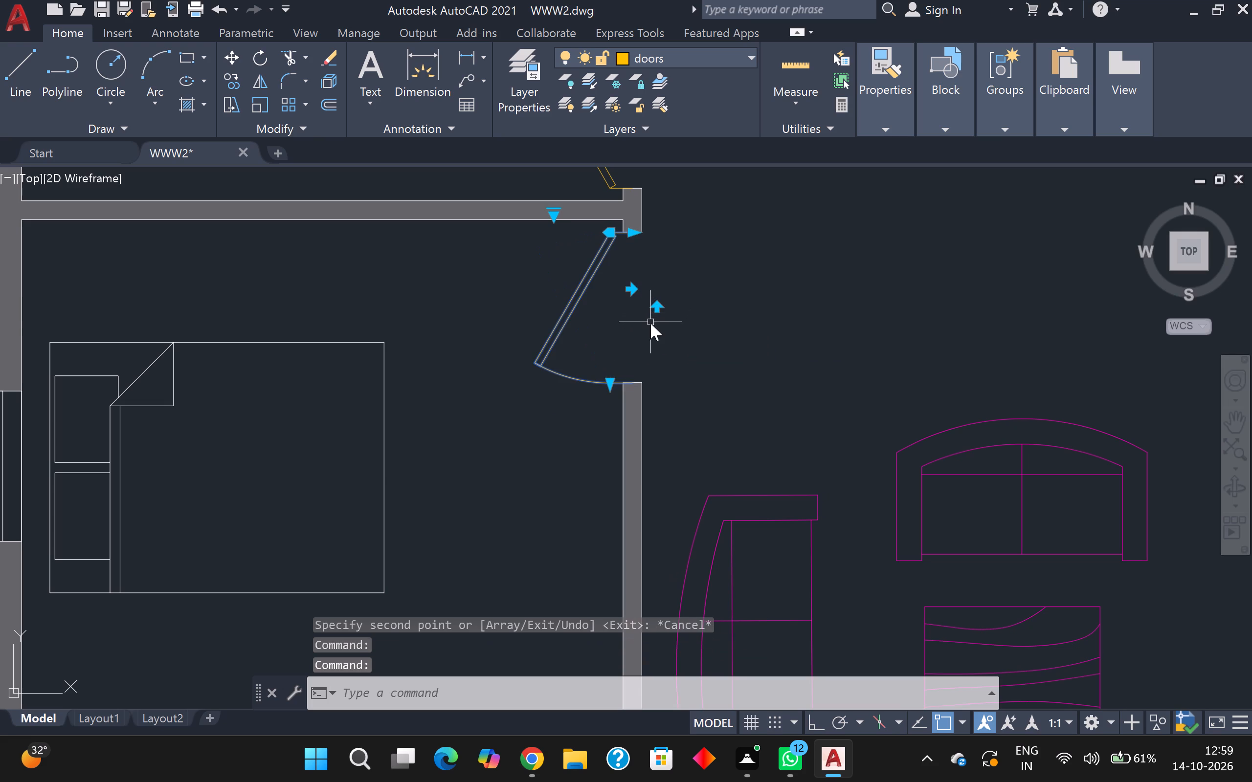
pyautogui.press('`')
pyautogui.press('Escape')
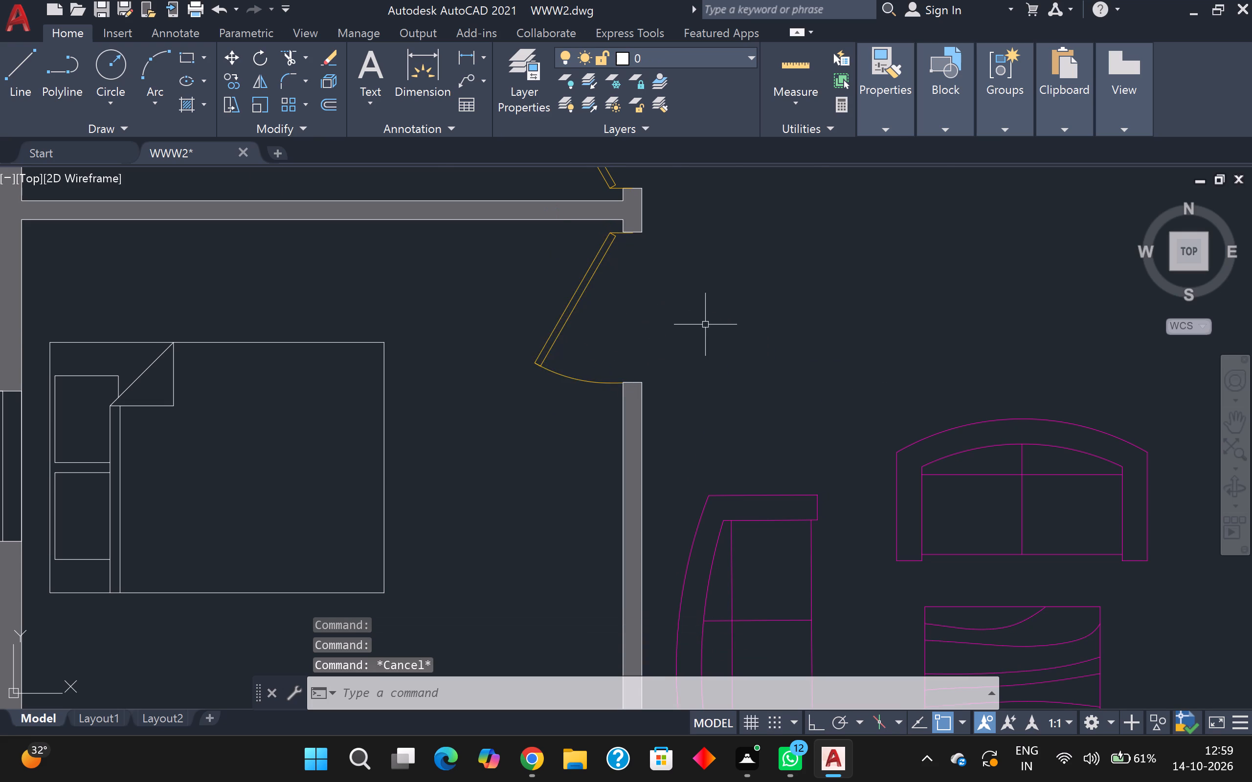
# Assign the beds in all four bedrooms to the bedroom layer.
pyautogui.scroll(-2, 705, 325)
pyautogui.scroll(-1, 663, 224)
pyautogui.scroll(-1, 723, 277)
pyautogui.scroll(-1, 785, 291)
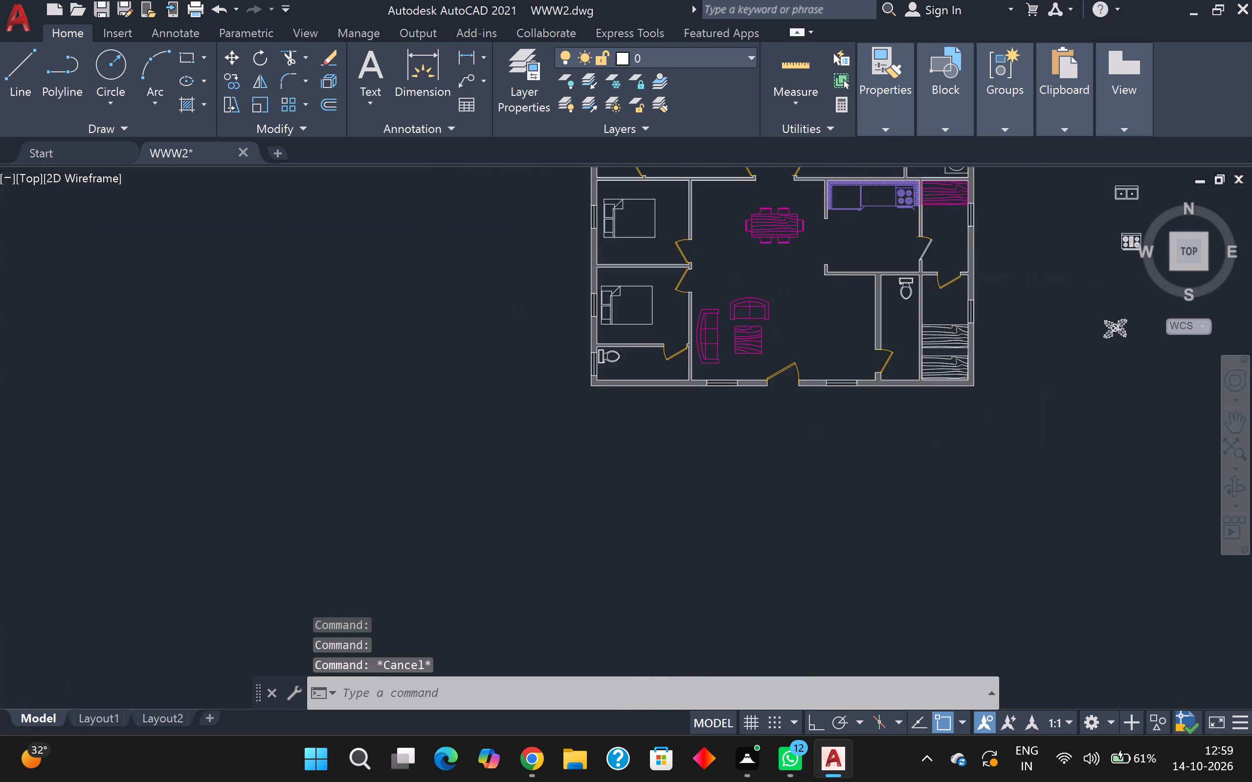
pyautogui.moveTo(785, 291); pyautogui.dragTo(806, 312, button='middle')
pyautogui.click(719, 318)
pyautogui.click(724, 307)
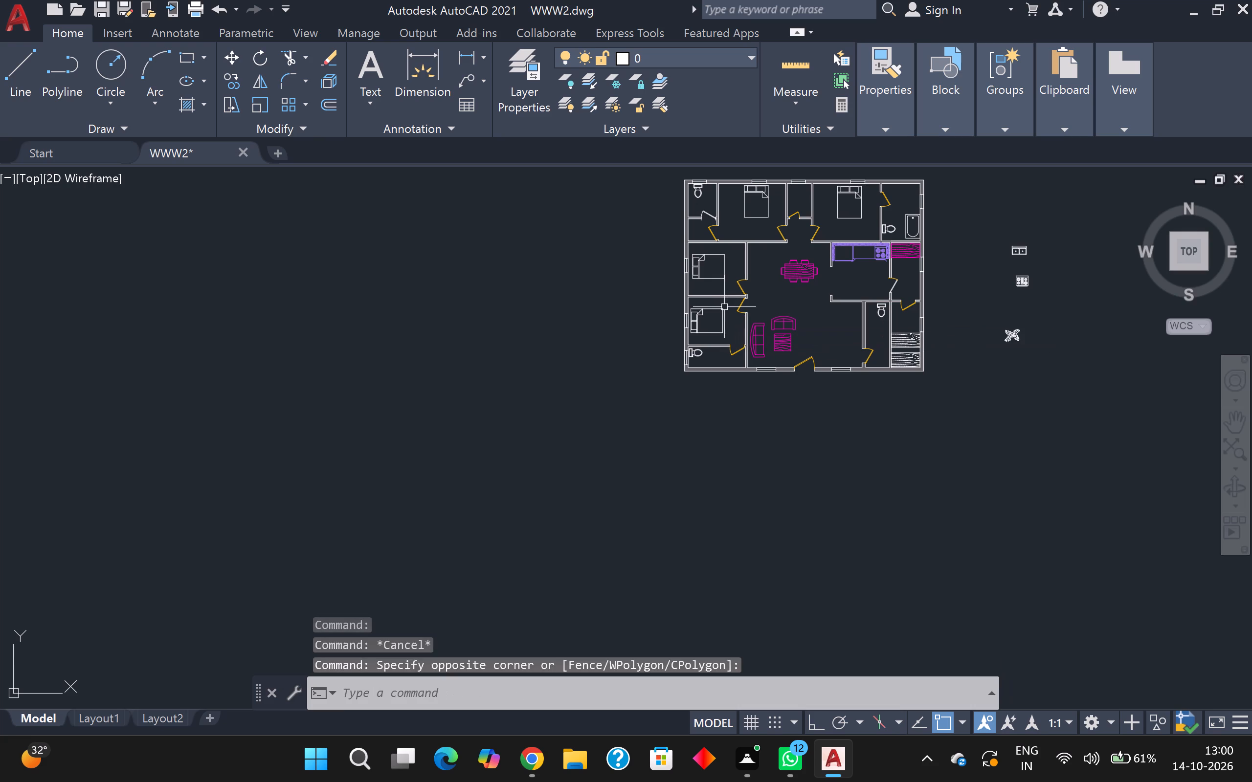
pyautogui.click(723, 307)
pyautogui.click(715, 255)
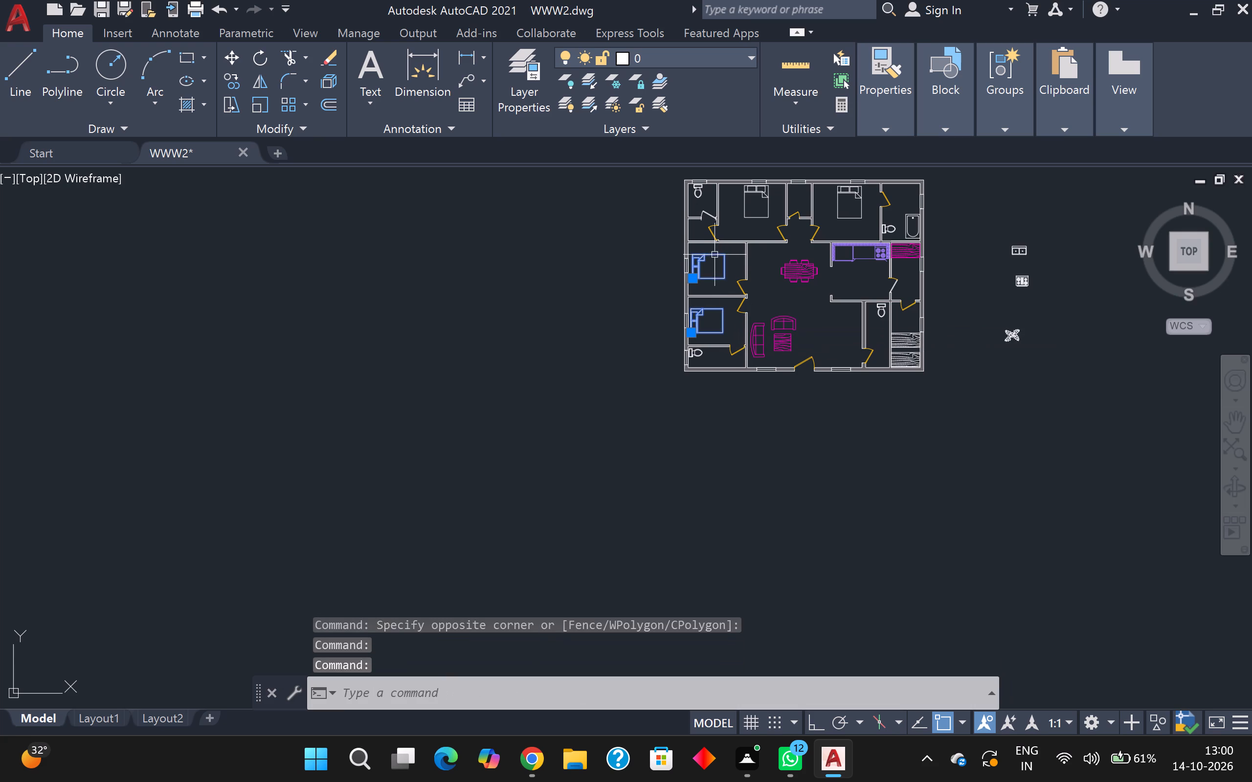
pyautogui.click(757, 217)
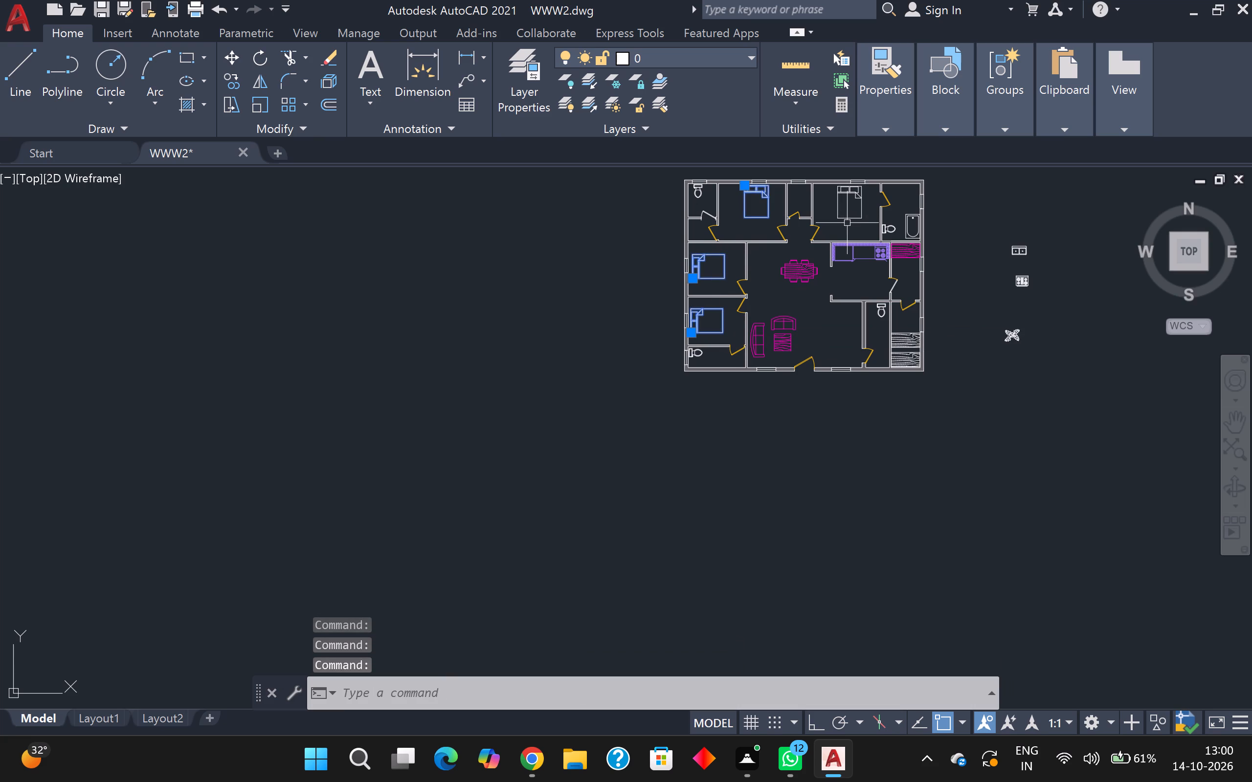
pyautogui.click(847, 220)
pyautogui.click(742, 56)
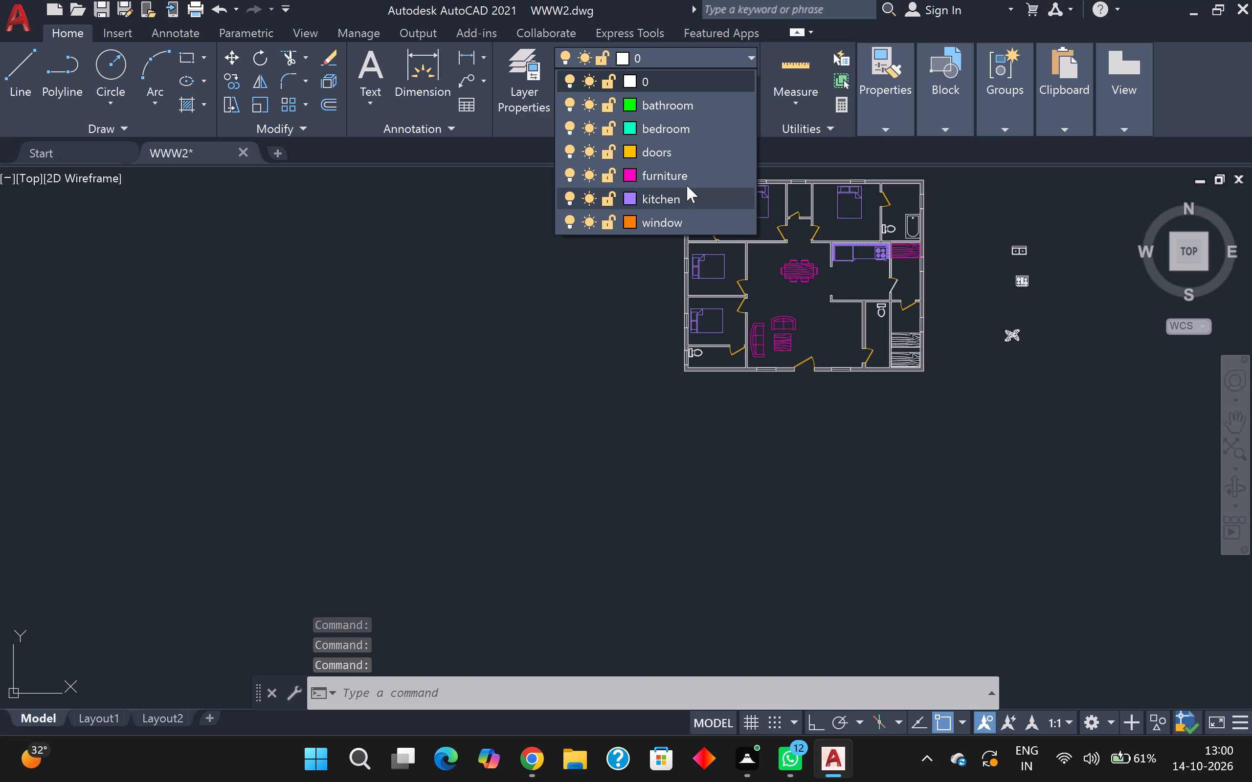
pyautogui.click(693, 135)
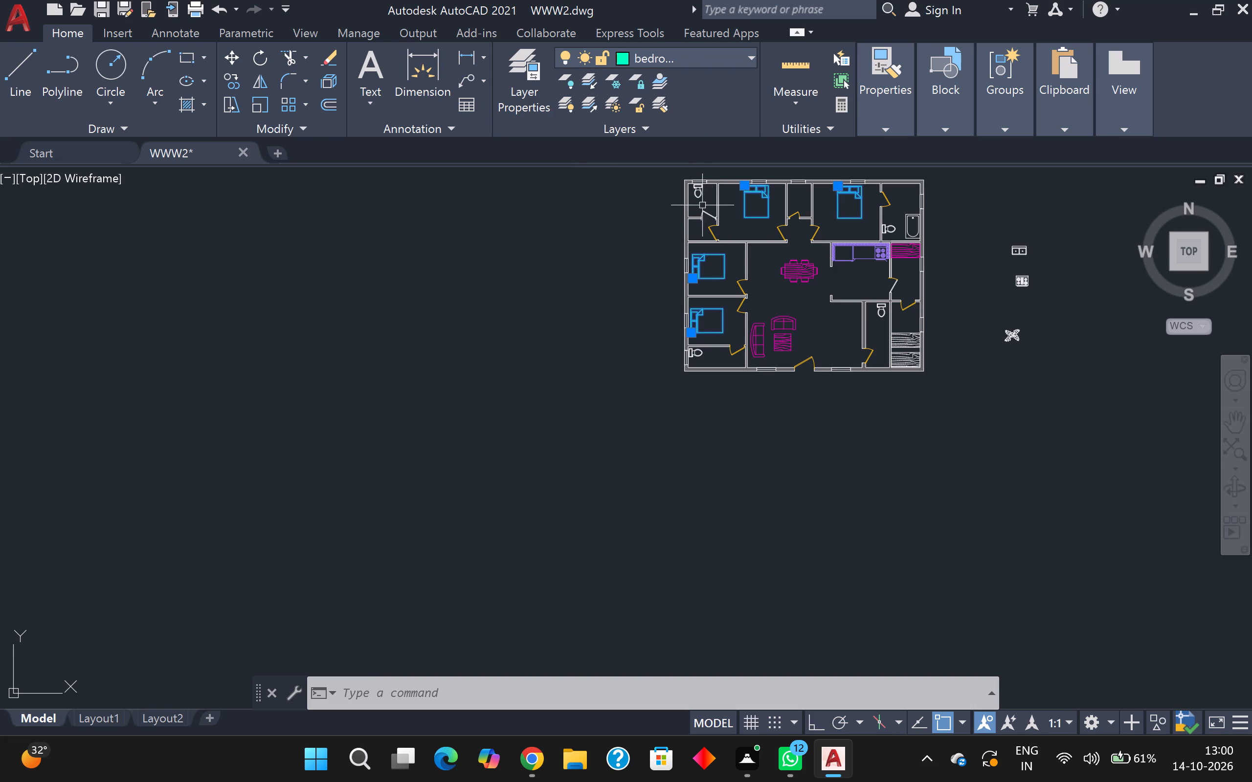
pyautogui.press('Escape')
# Assign the four toilets and the northeast bathroom's bathtub to the bathroom layer.
pyautogui.scroll(1, 700, 199)
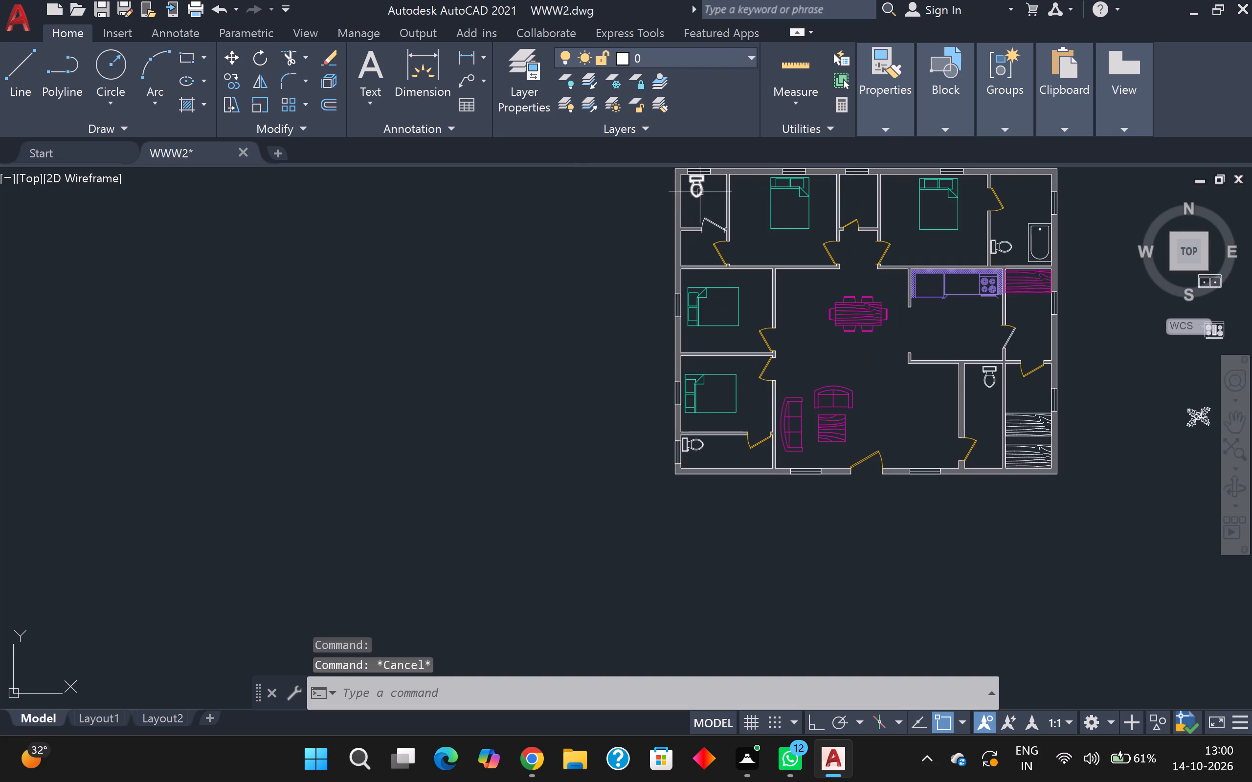
pyautogui.click(700, 192)
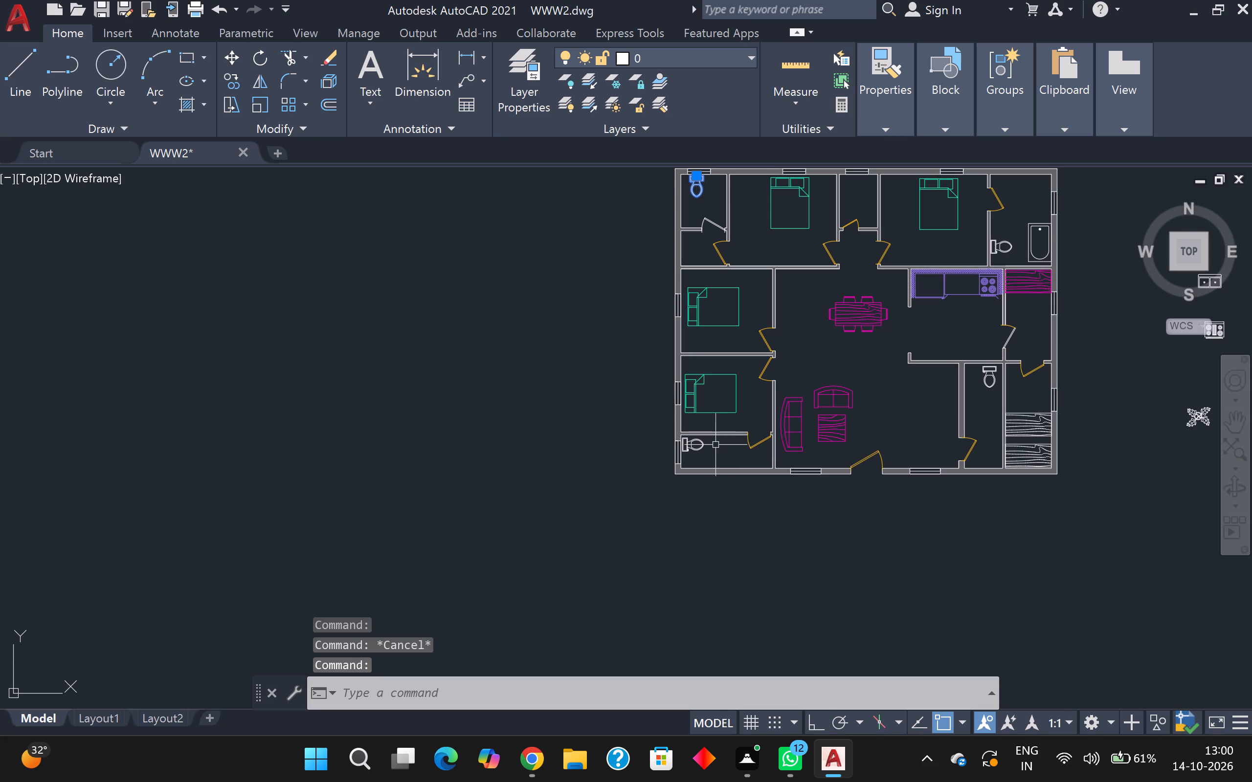
pyautogui.click(702, 439)
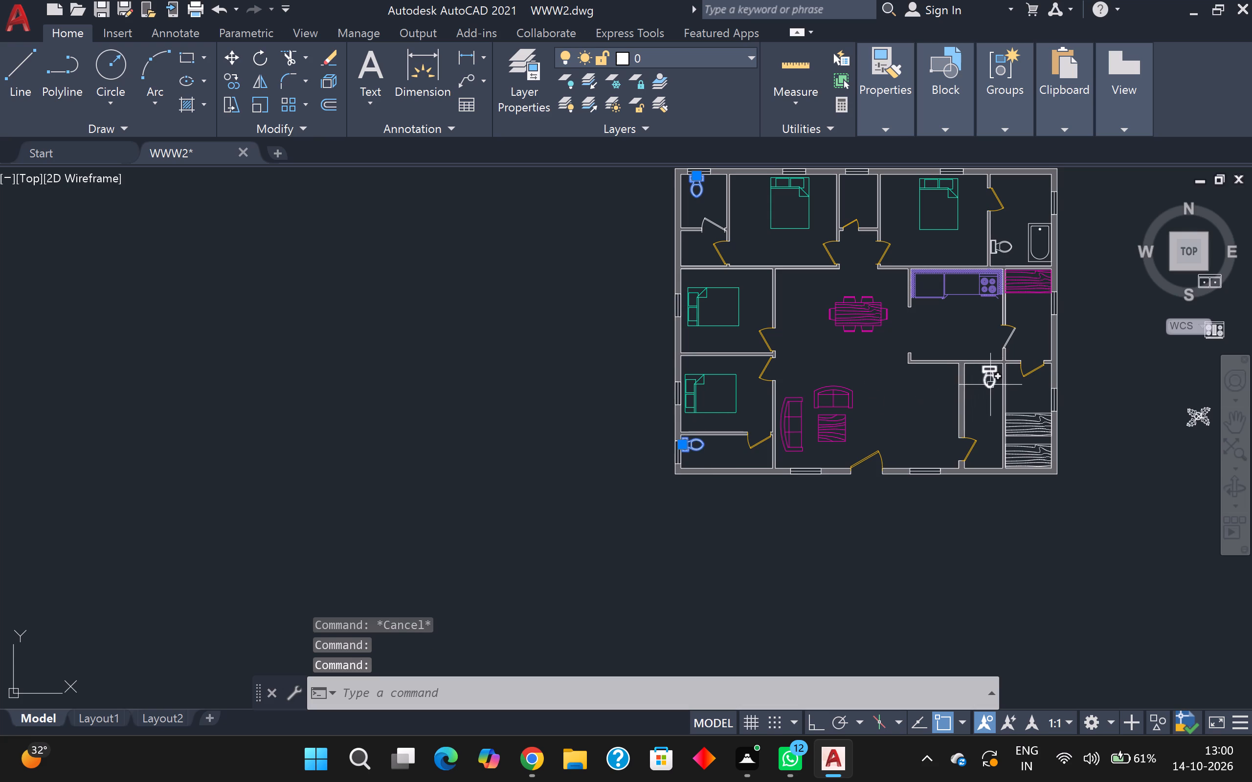
pyautogui.click(990, 385)
pyautogui.click(1006, 249)
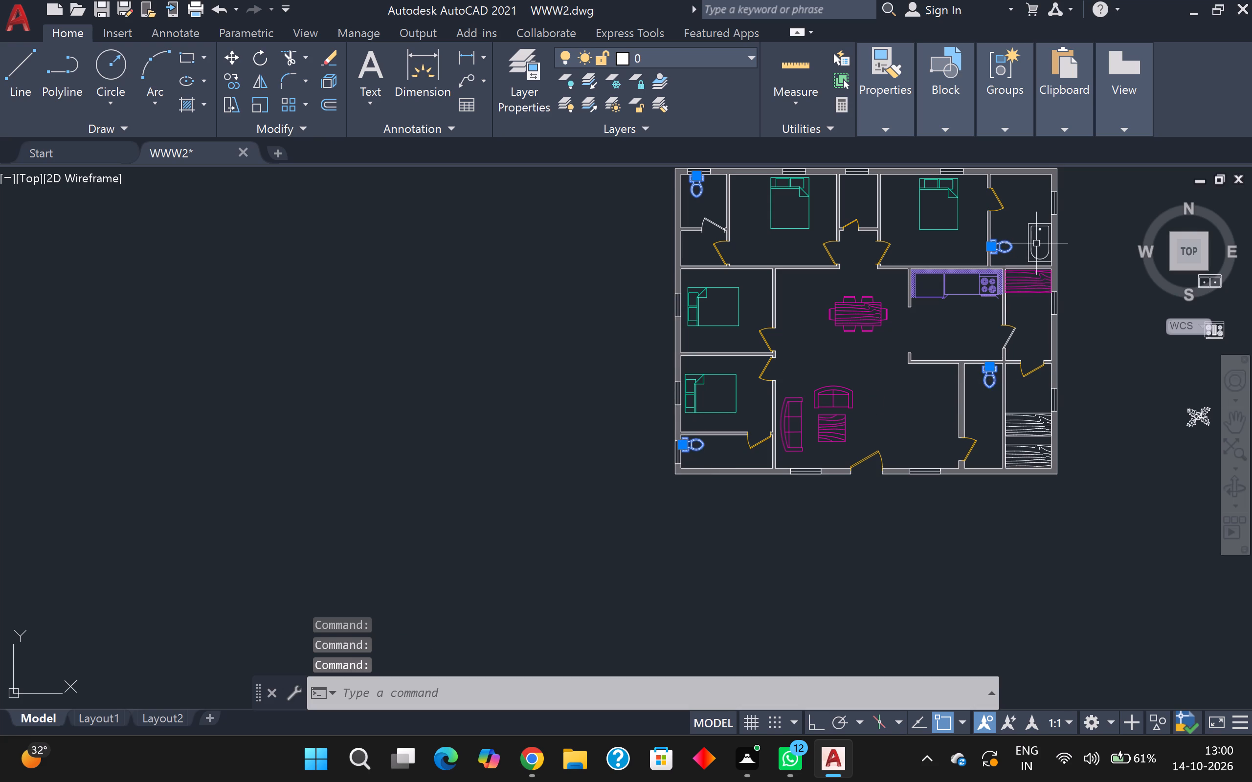
pyautogui.click(1030, 242)
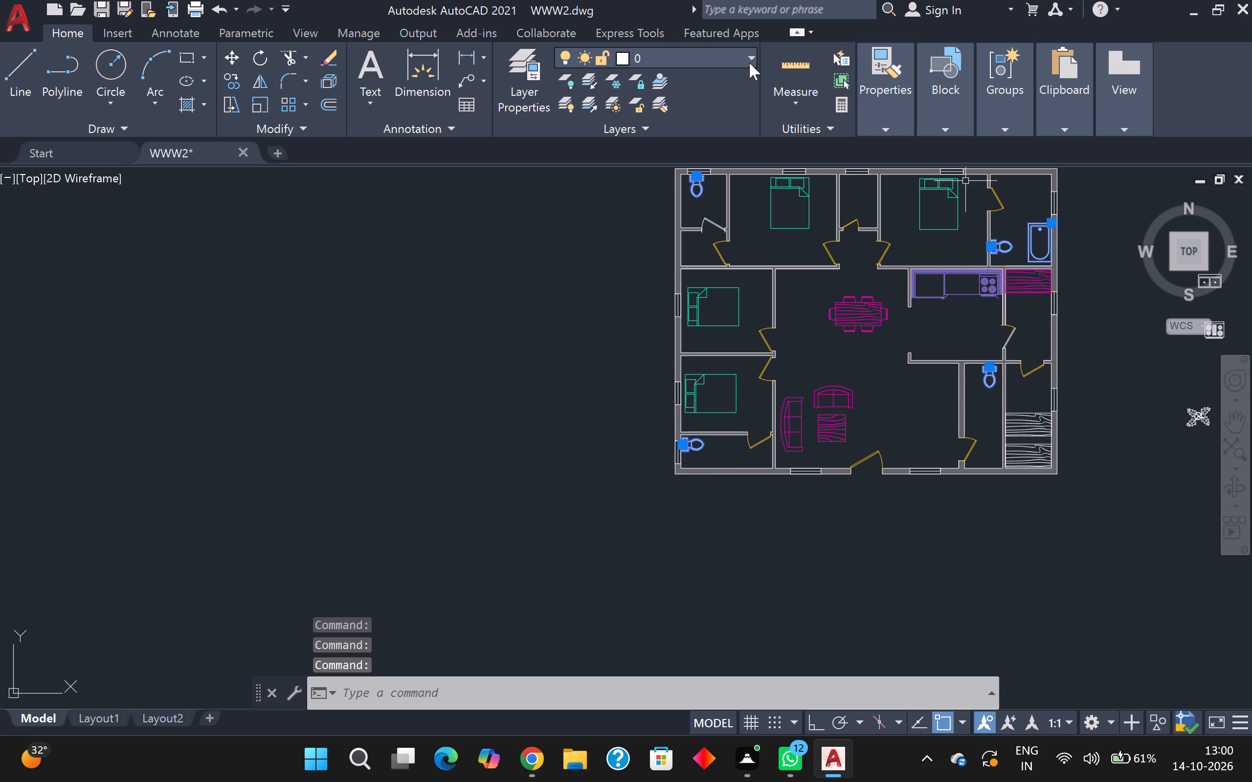
pyautogui.click(748, 61)
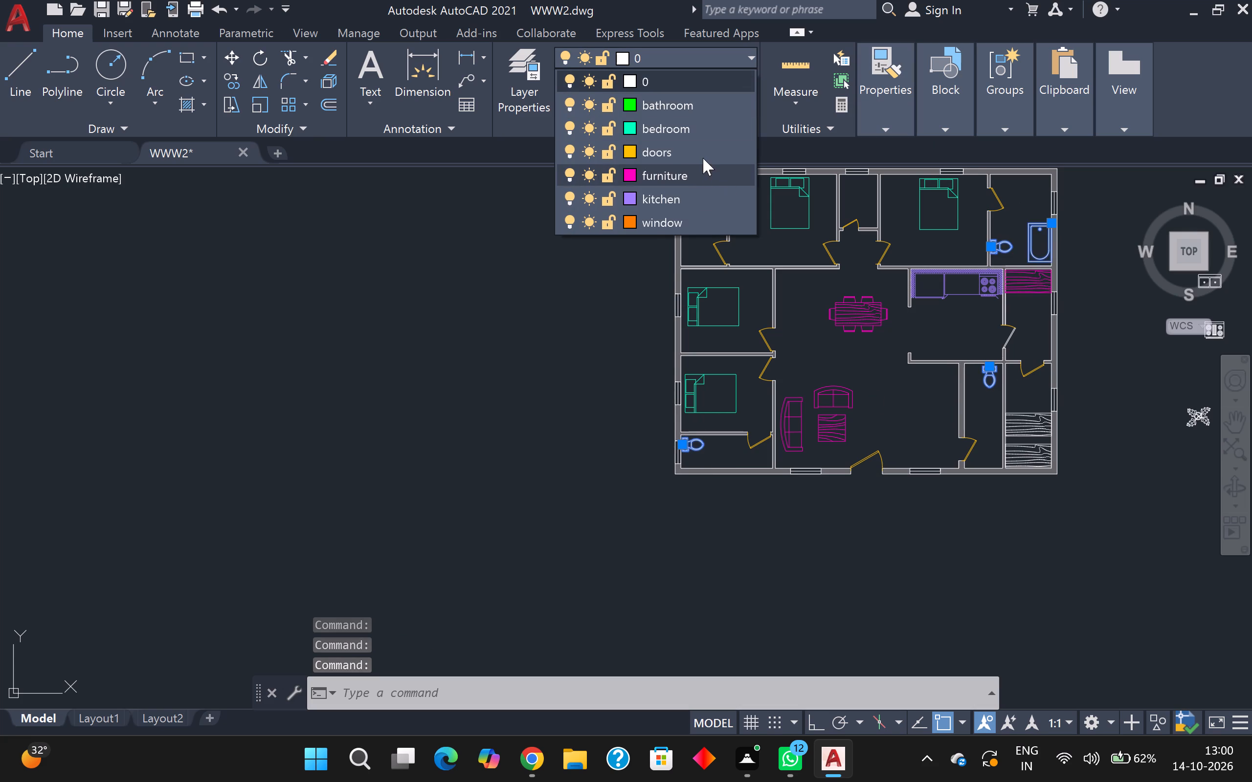
pyautogui.click(693, 111)
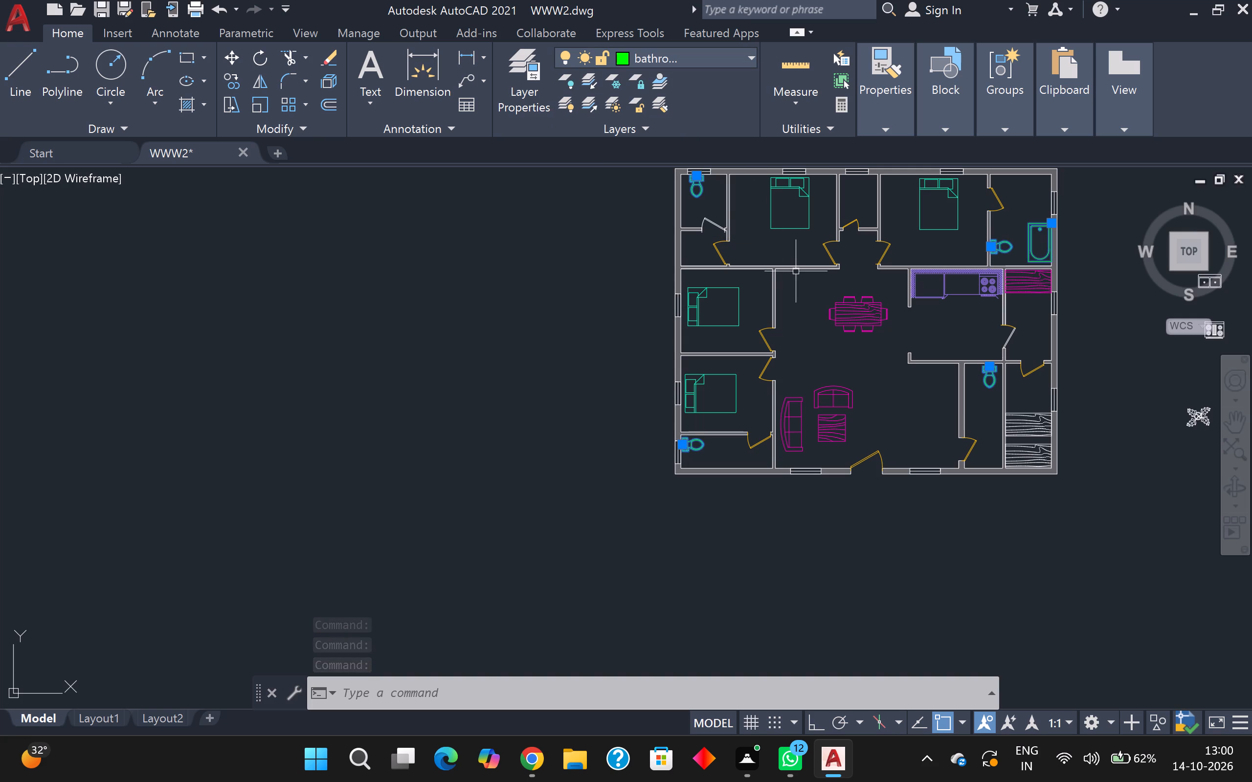
pyautogui.press('Escape')
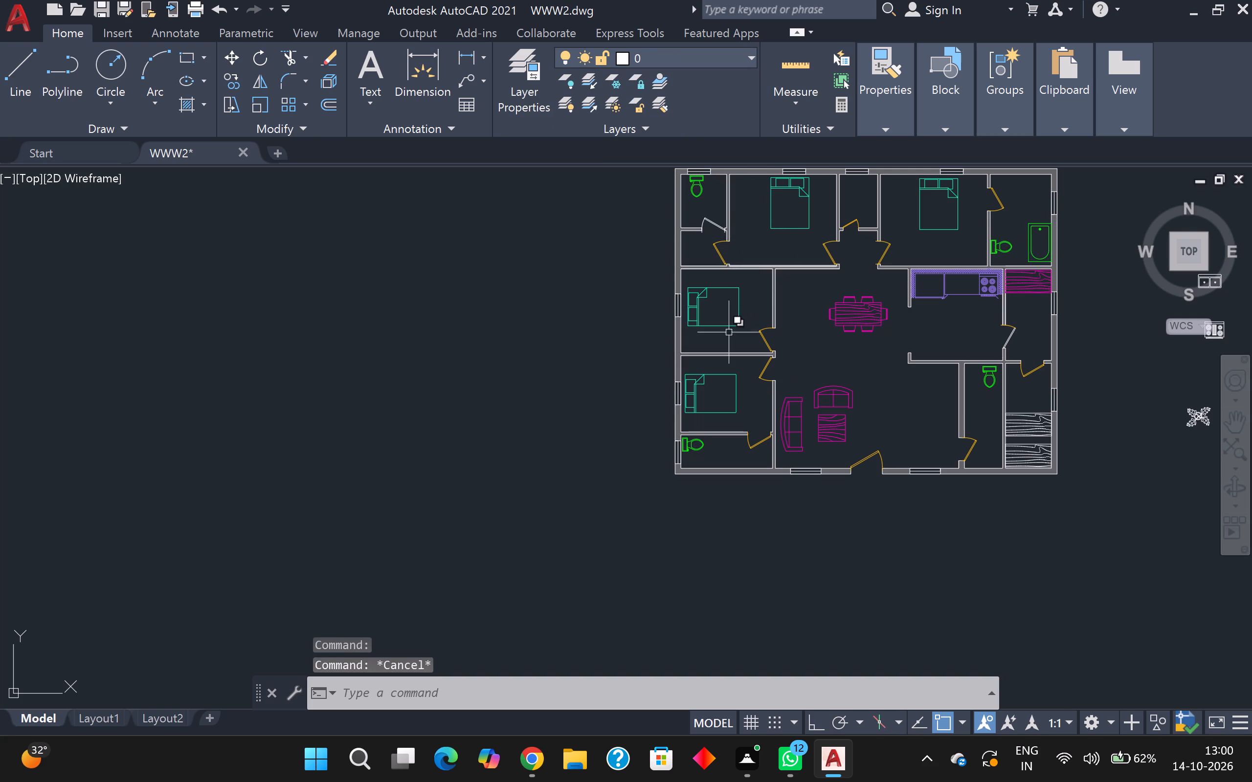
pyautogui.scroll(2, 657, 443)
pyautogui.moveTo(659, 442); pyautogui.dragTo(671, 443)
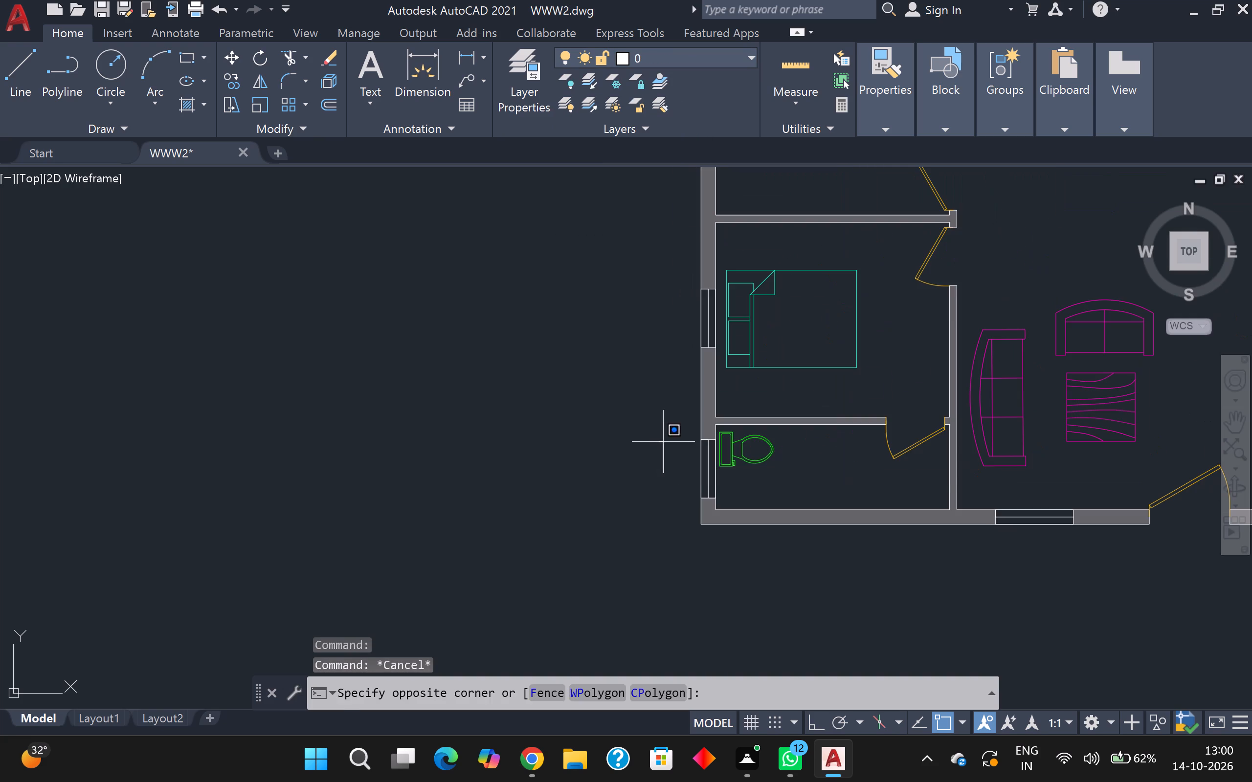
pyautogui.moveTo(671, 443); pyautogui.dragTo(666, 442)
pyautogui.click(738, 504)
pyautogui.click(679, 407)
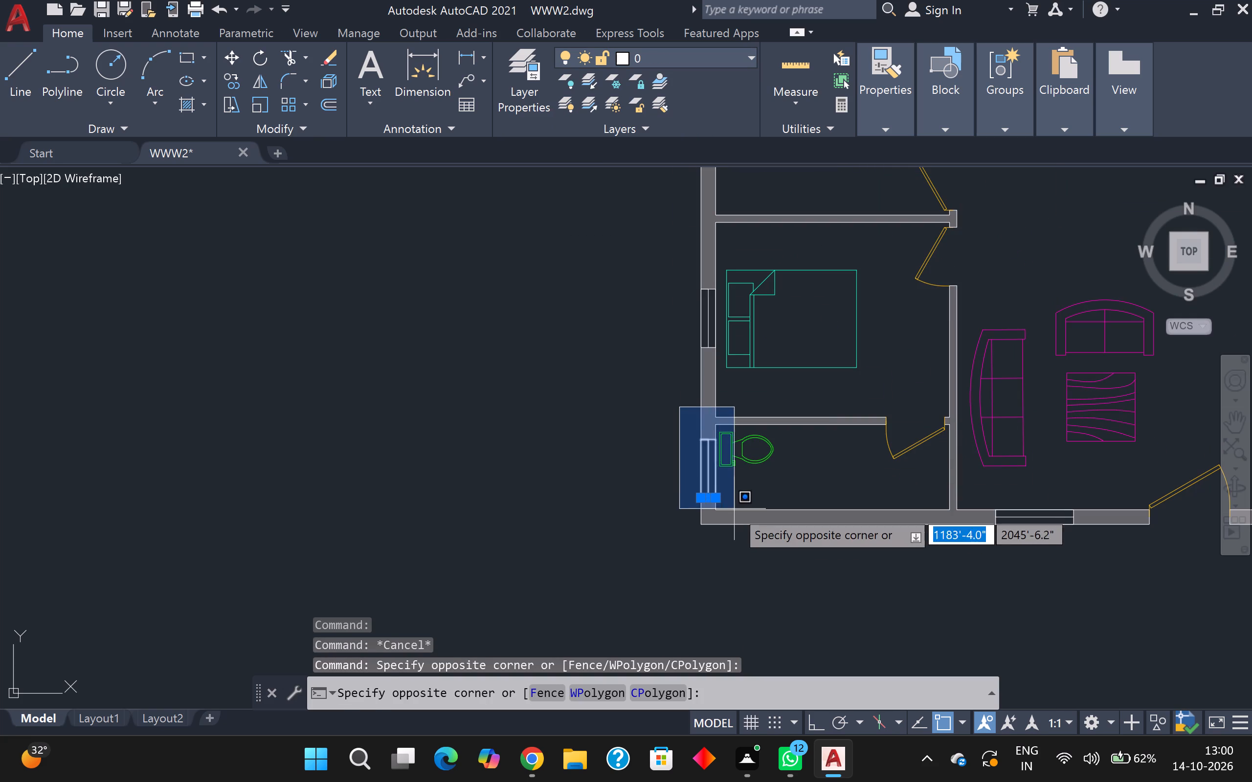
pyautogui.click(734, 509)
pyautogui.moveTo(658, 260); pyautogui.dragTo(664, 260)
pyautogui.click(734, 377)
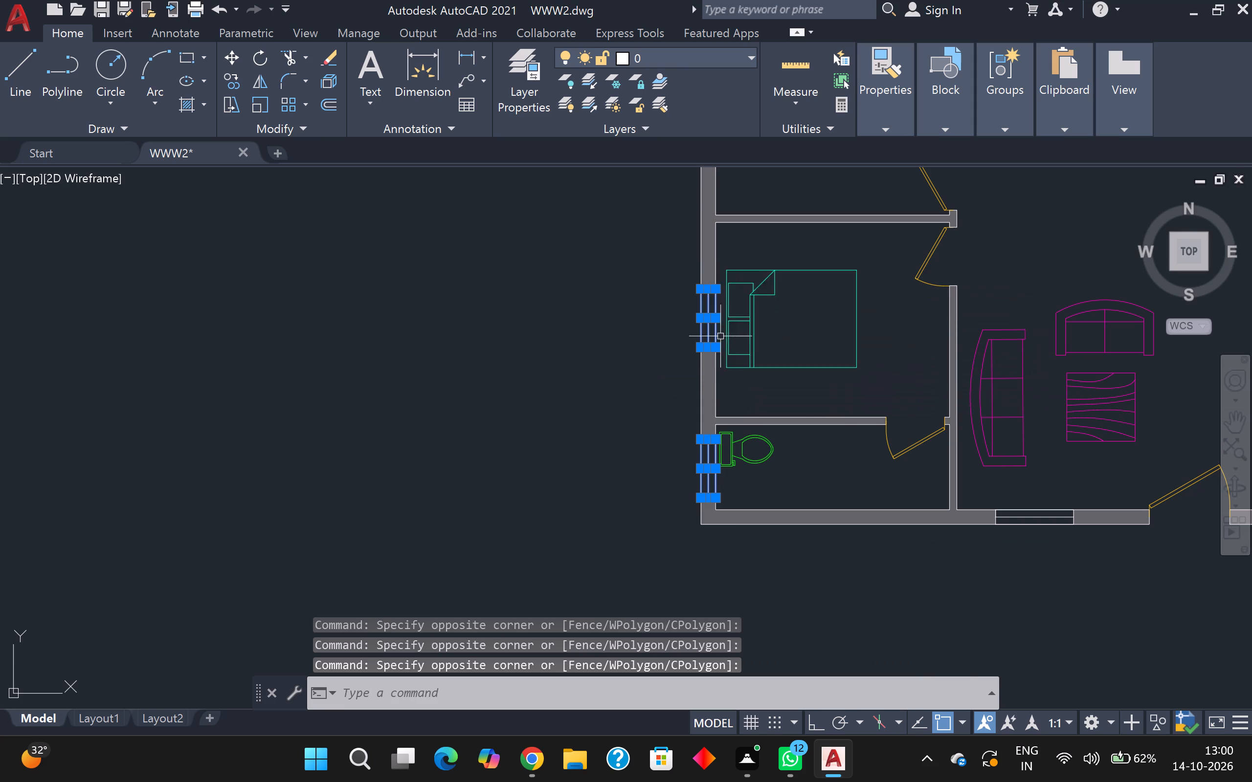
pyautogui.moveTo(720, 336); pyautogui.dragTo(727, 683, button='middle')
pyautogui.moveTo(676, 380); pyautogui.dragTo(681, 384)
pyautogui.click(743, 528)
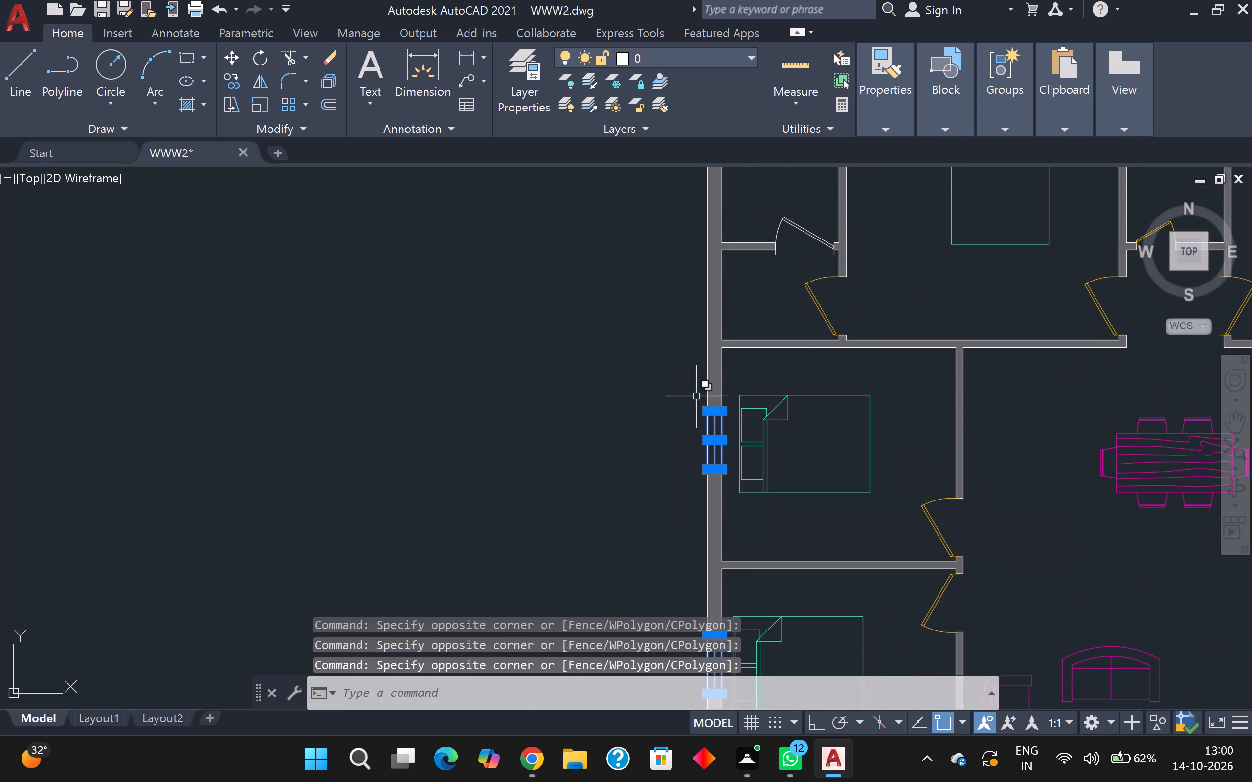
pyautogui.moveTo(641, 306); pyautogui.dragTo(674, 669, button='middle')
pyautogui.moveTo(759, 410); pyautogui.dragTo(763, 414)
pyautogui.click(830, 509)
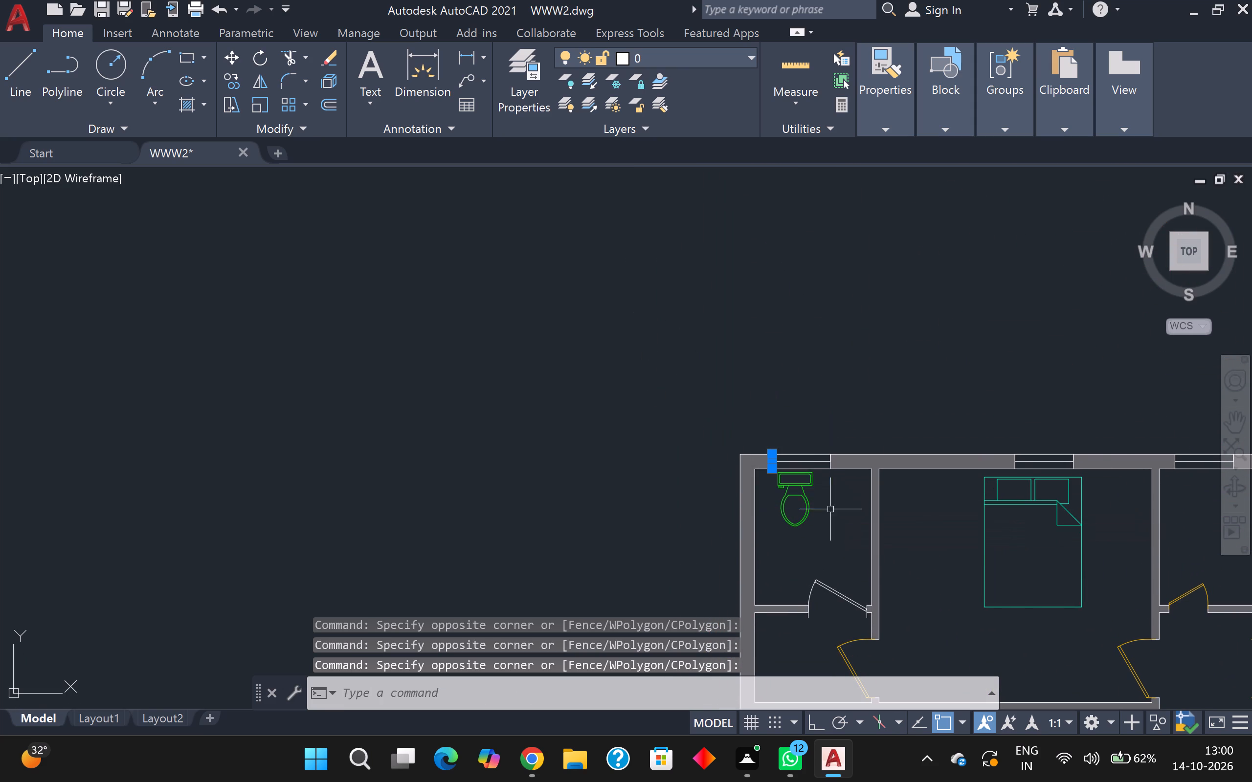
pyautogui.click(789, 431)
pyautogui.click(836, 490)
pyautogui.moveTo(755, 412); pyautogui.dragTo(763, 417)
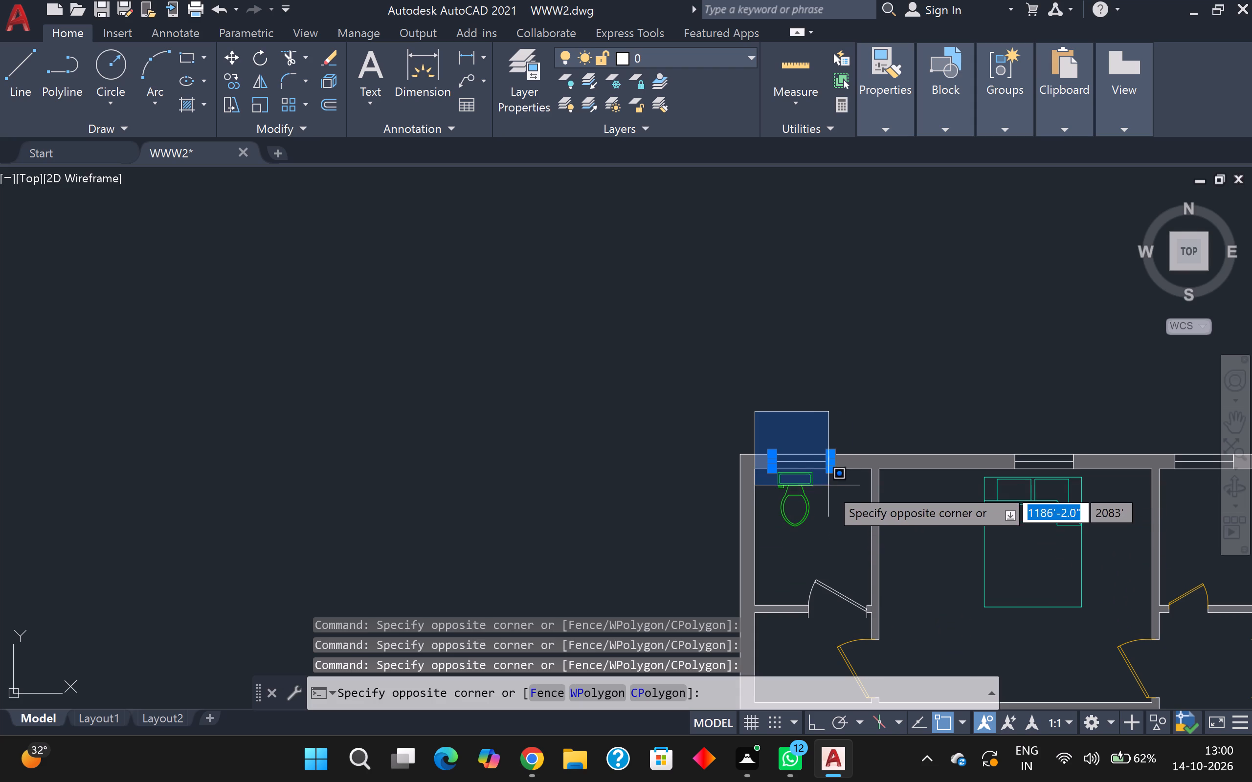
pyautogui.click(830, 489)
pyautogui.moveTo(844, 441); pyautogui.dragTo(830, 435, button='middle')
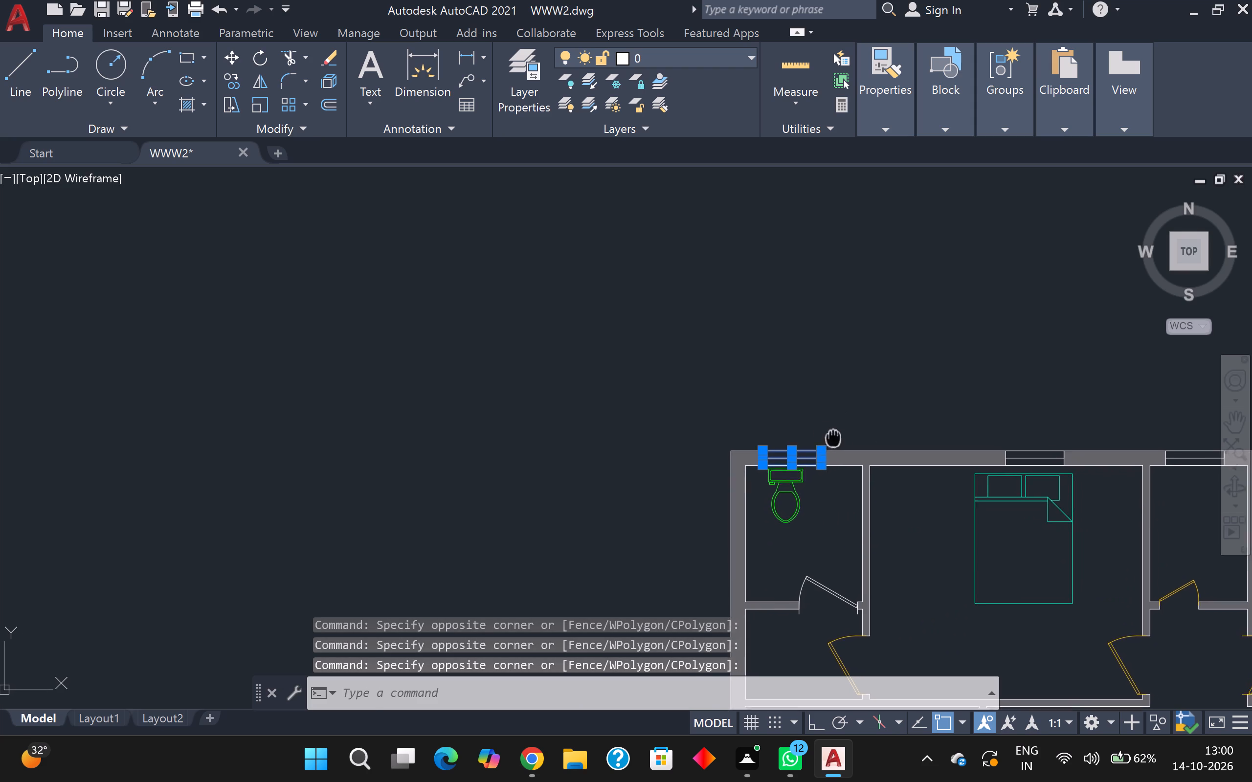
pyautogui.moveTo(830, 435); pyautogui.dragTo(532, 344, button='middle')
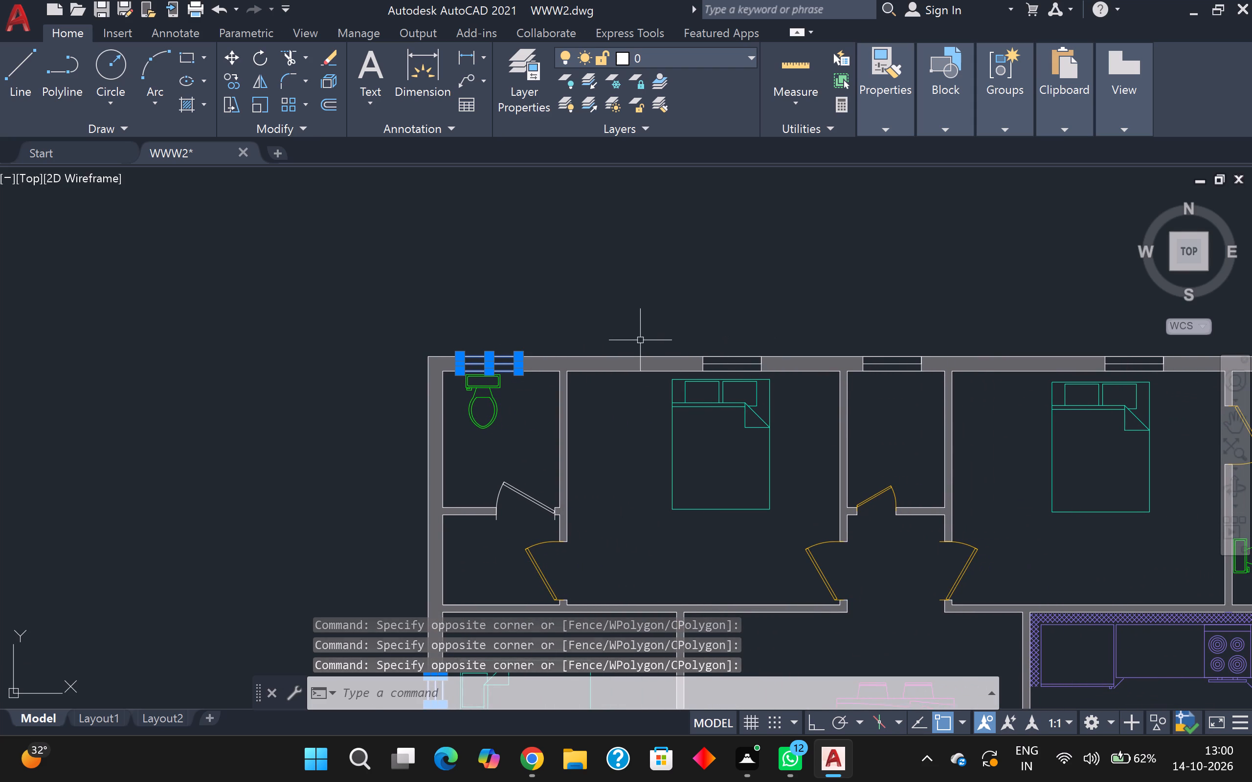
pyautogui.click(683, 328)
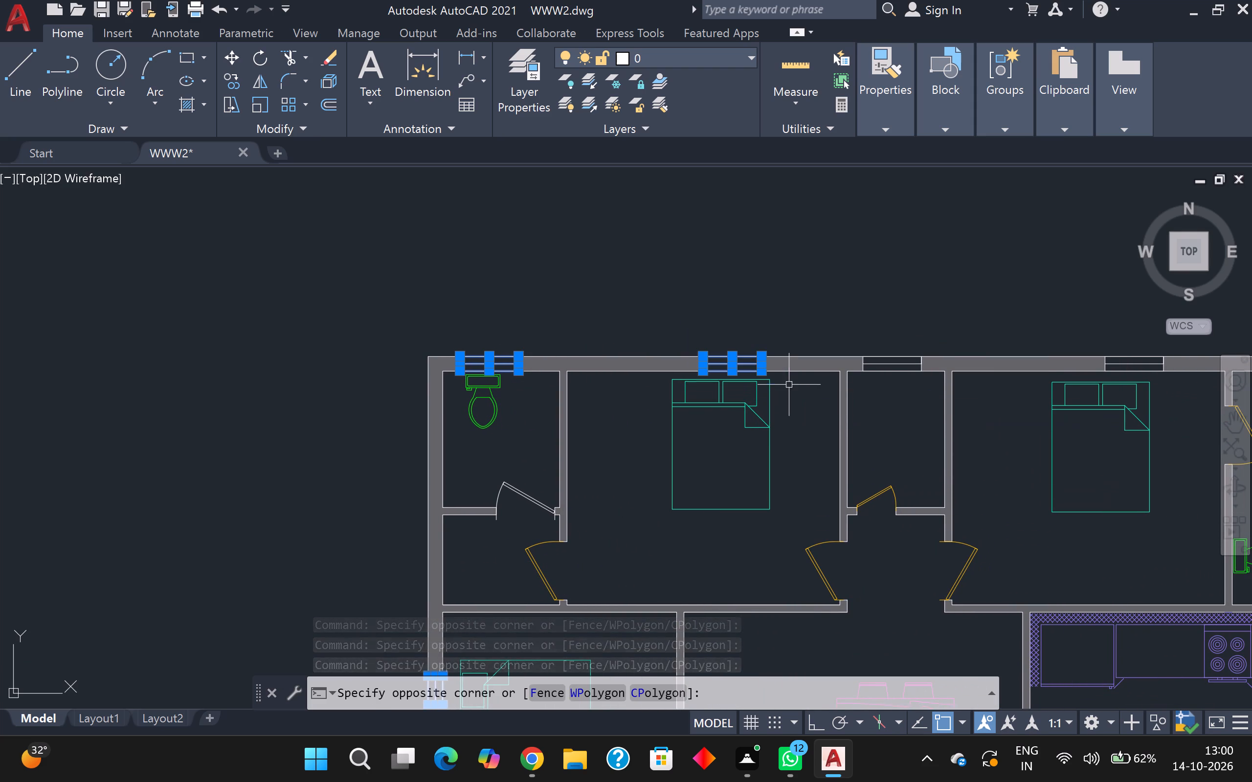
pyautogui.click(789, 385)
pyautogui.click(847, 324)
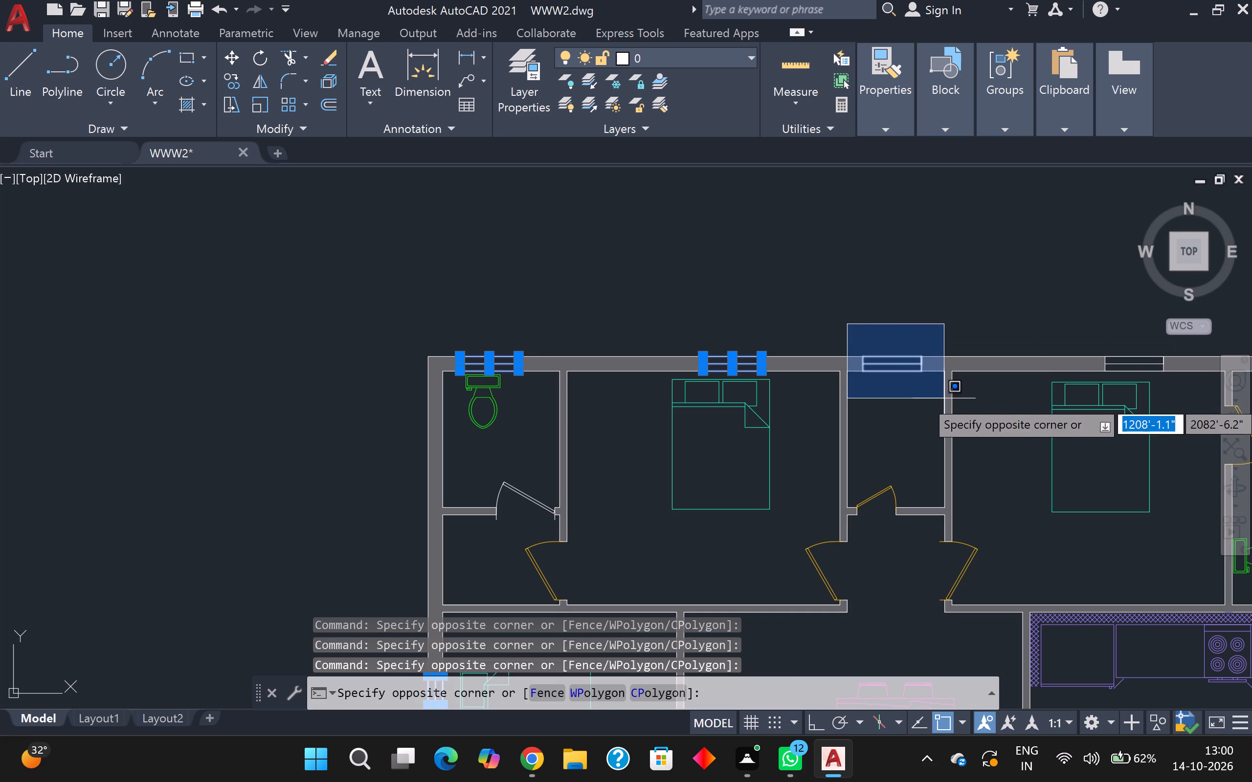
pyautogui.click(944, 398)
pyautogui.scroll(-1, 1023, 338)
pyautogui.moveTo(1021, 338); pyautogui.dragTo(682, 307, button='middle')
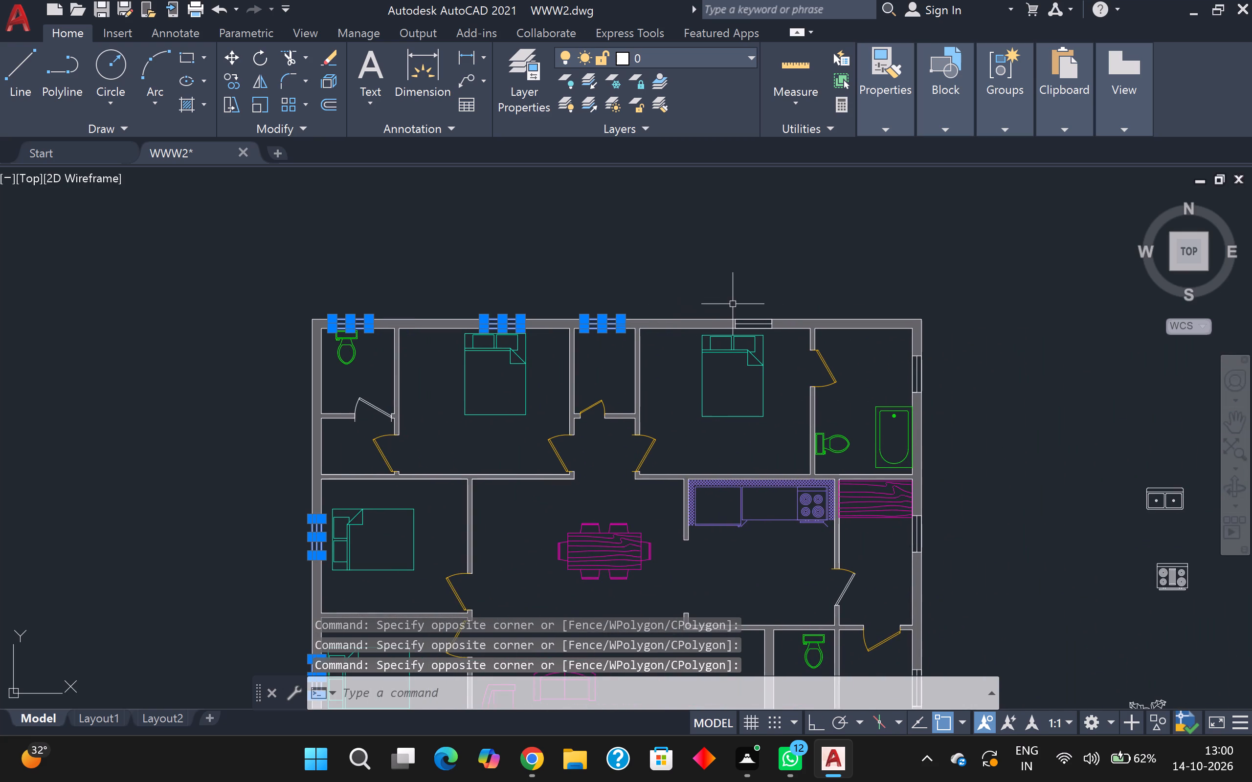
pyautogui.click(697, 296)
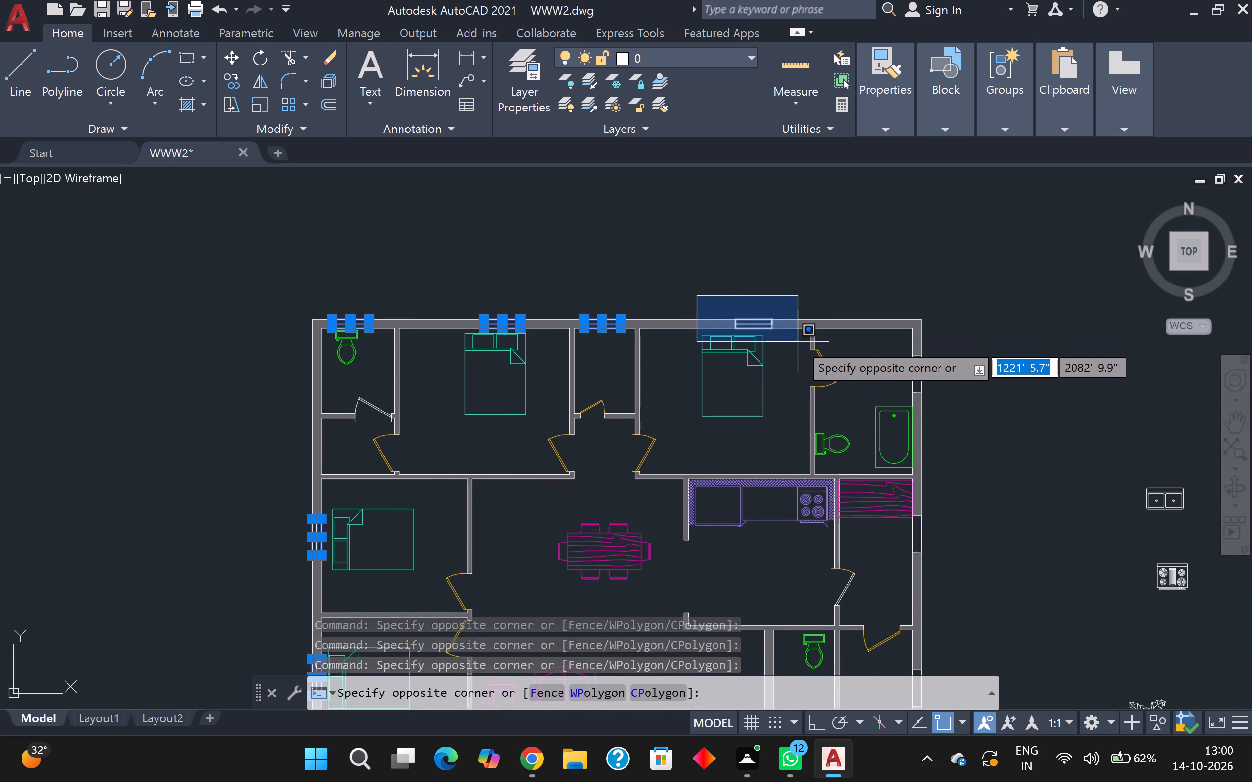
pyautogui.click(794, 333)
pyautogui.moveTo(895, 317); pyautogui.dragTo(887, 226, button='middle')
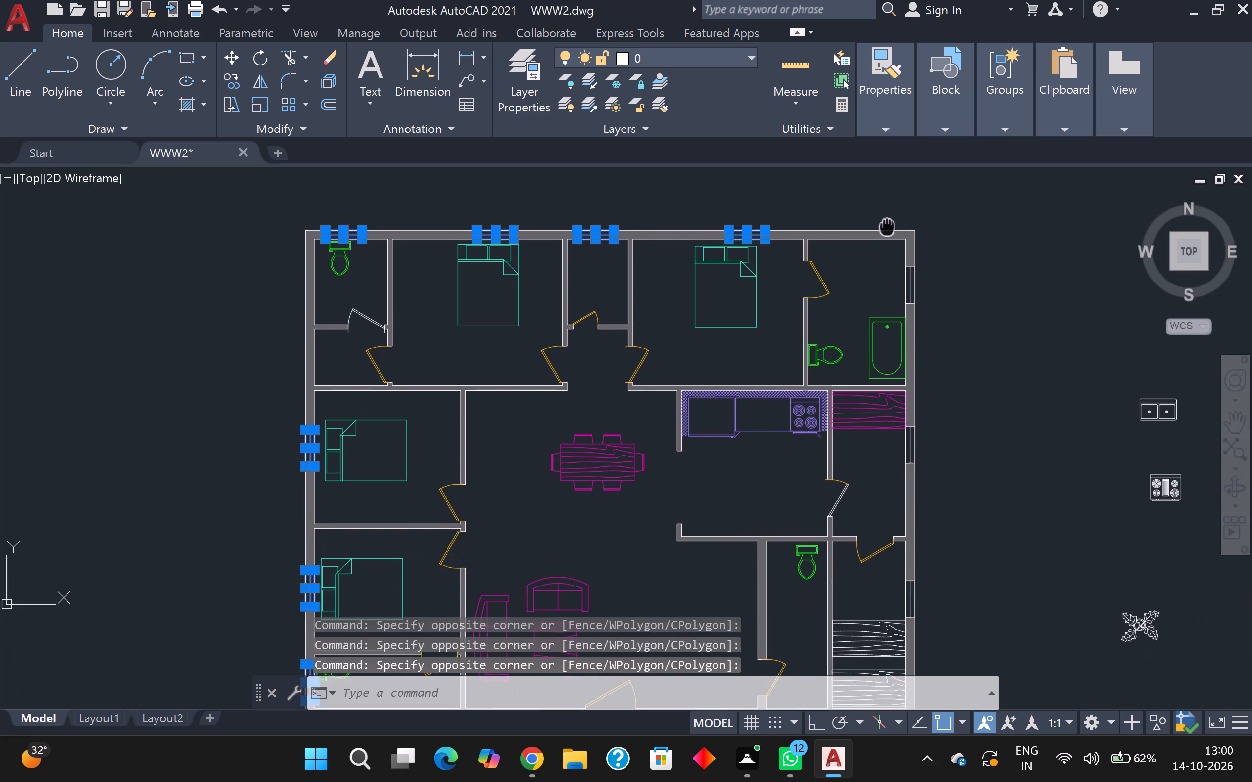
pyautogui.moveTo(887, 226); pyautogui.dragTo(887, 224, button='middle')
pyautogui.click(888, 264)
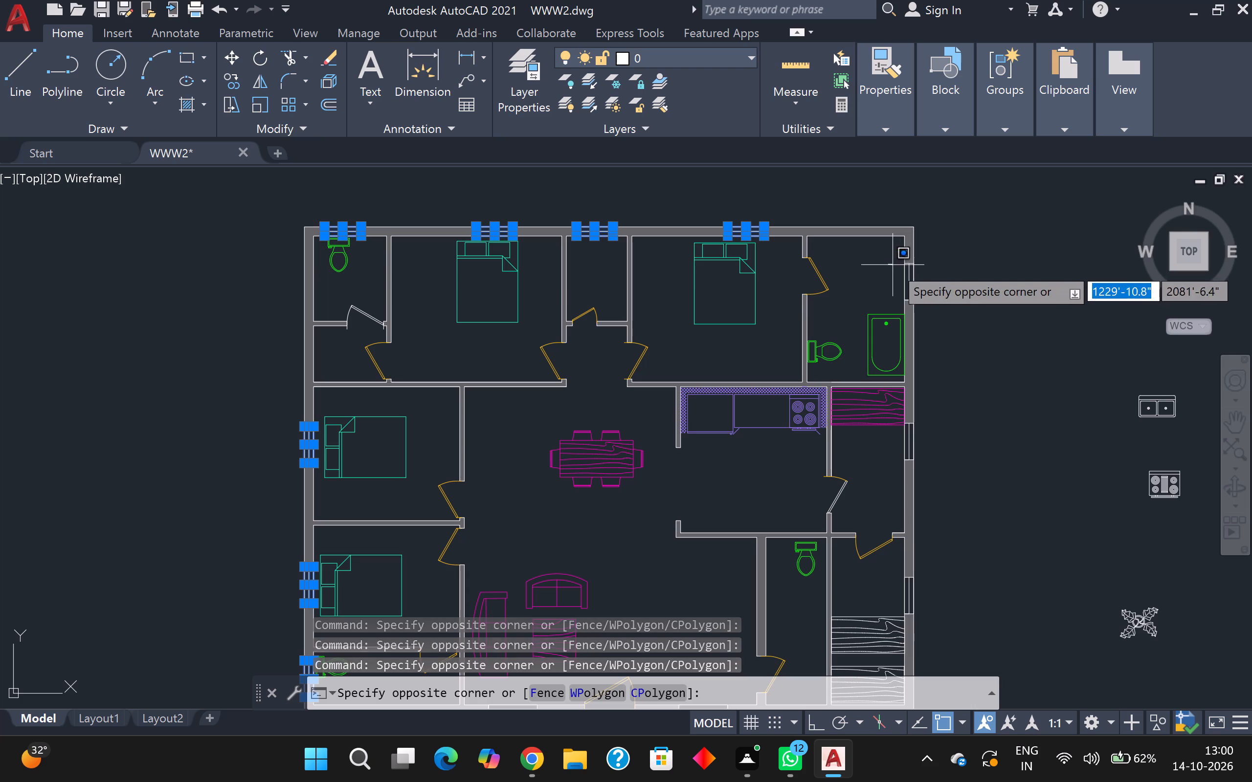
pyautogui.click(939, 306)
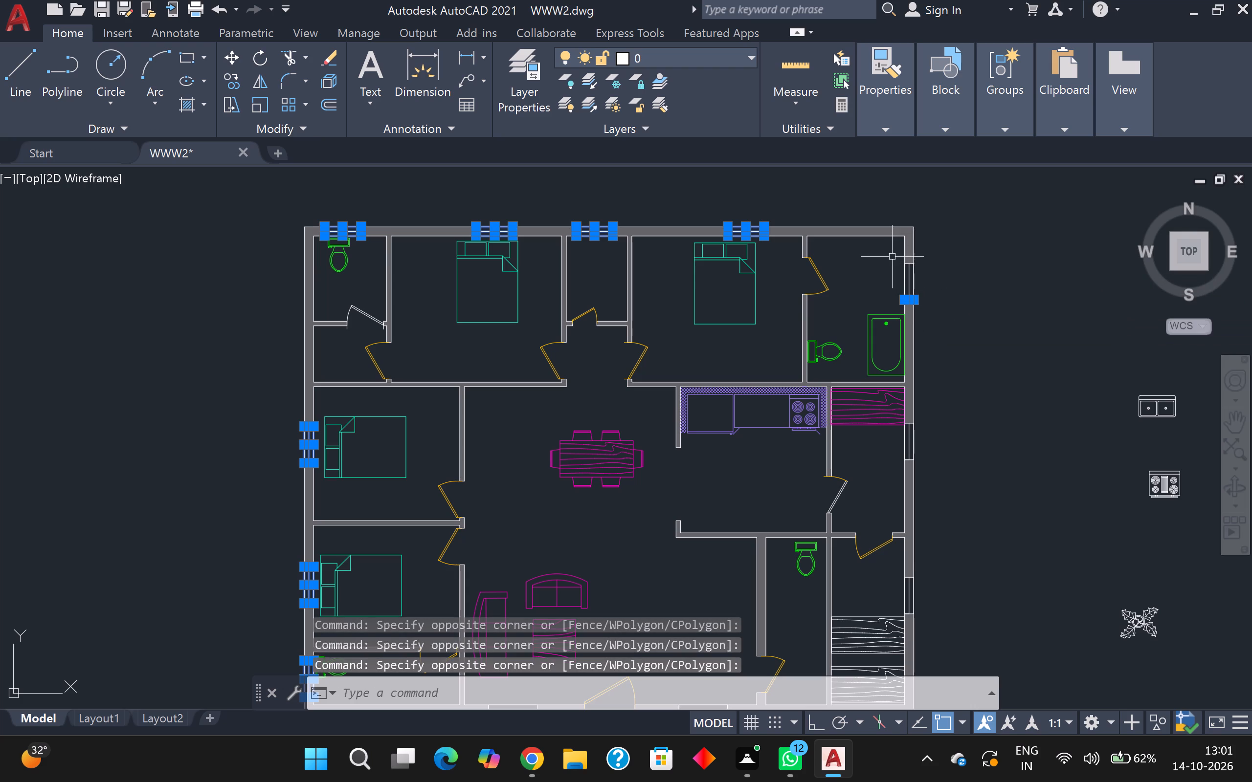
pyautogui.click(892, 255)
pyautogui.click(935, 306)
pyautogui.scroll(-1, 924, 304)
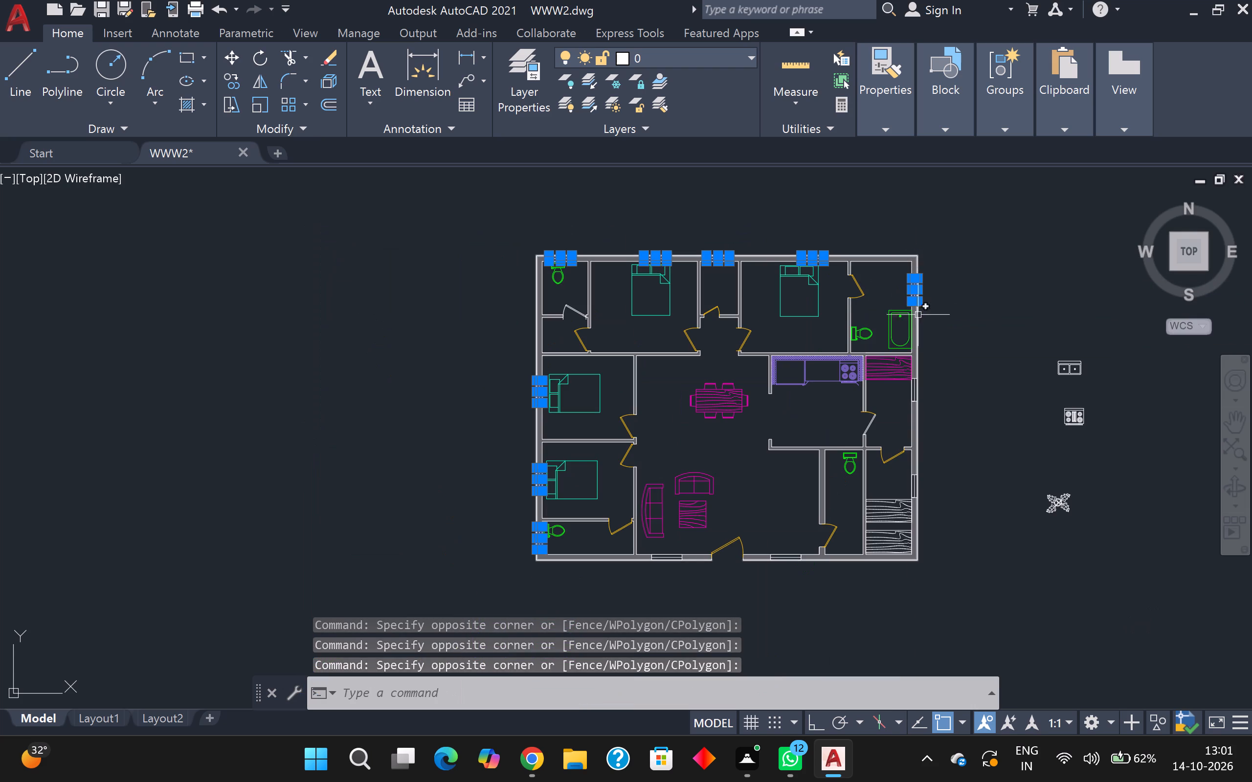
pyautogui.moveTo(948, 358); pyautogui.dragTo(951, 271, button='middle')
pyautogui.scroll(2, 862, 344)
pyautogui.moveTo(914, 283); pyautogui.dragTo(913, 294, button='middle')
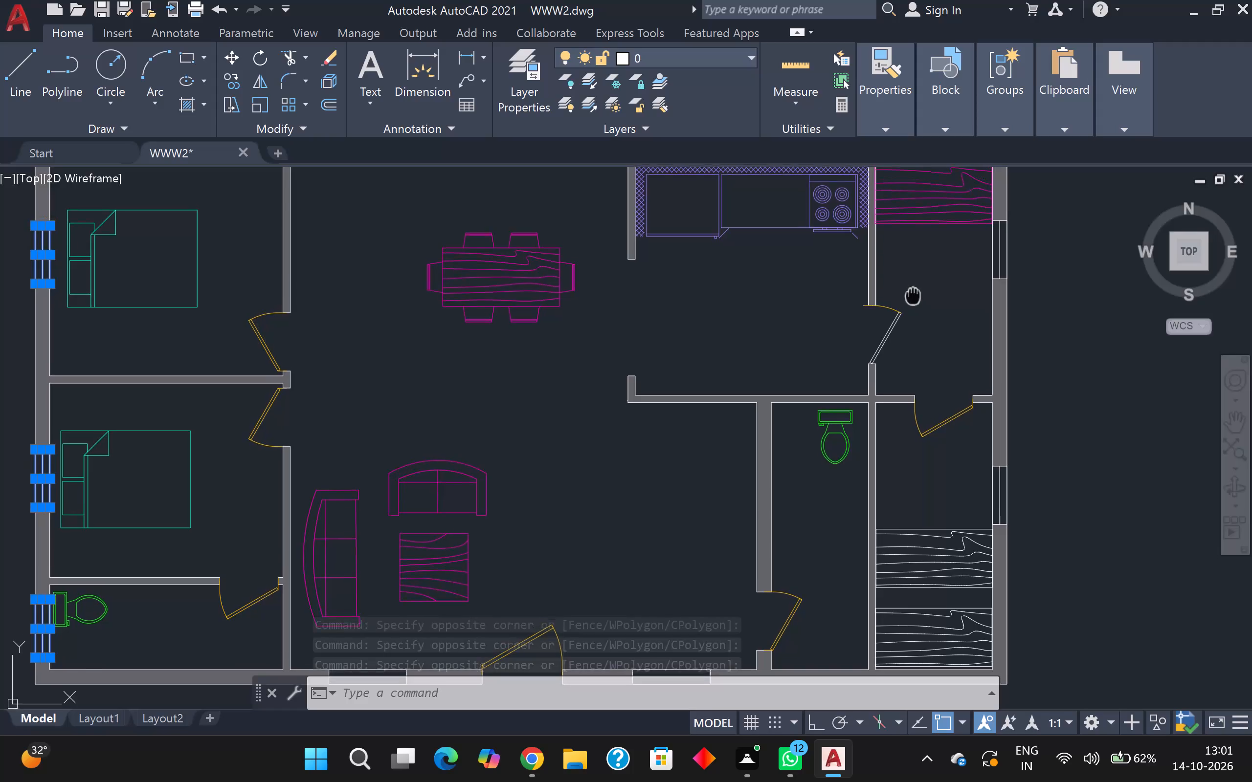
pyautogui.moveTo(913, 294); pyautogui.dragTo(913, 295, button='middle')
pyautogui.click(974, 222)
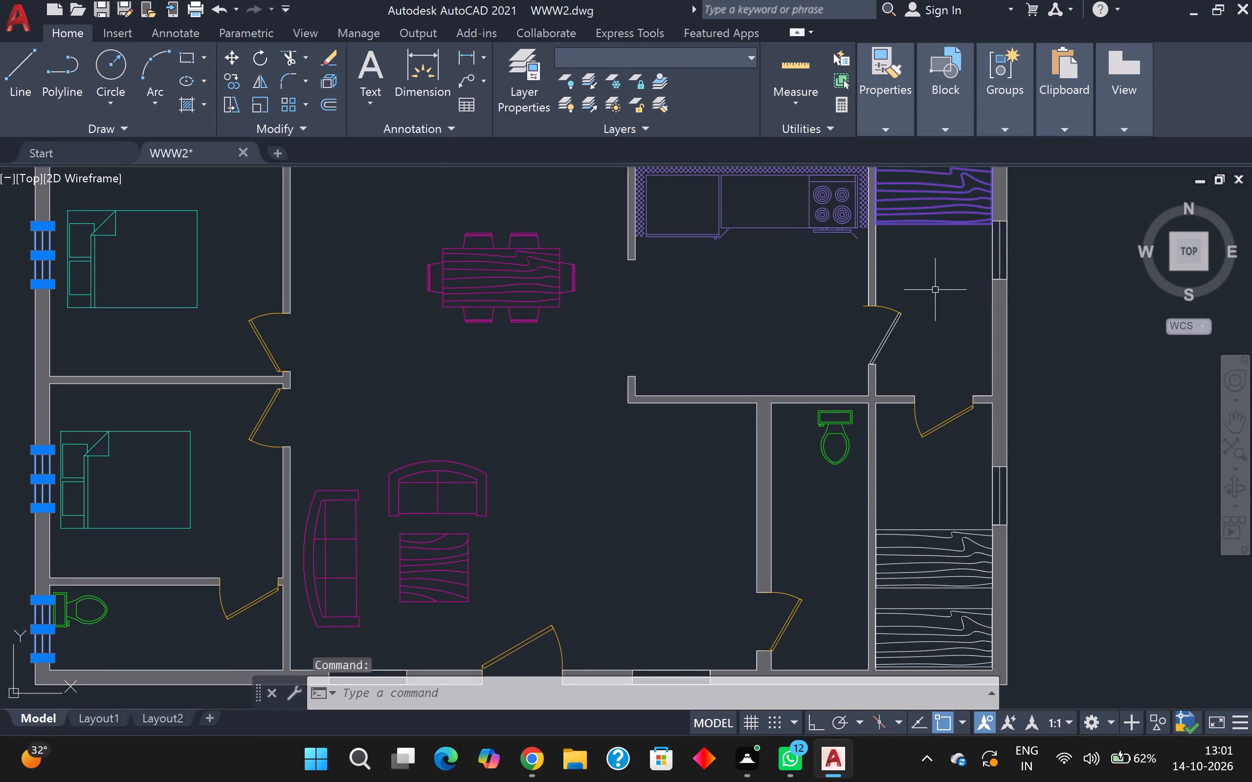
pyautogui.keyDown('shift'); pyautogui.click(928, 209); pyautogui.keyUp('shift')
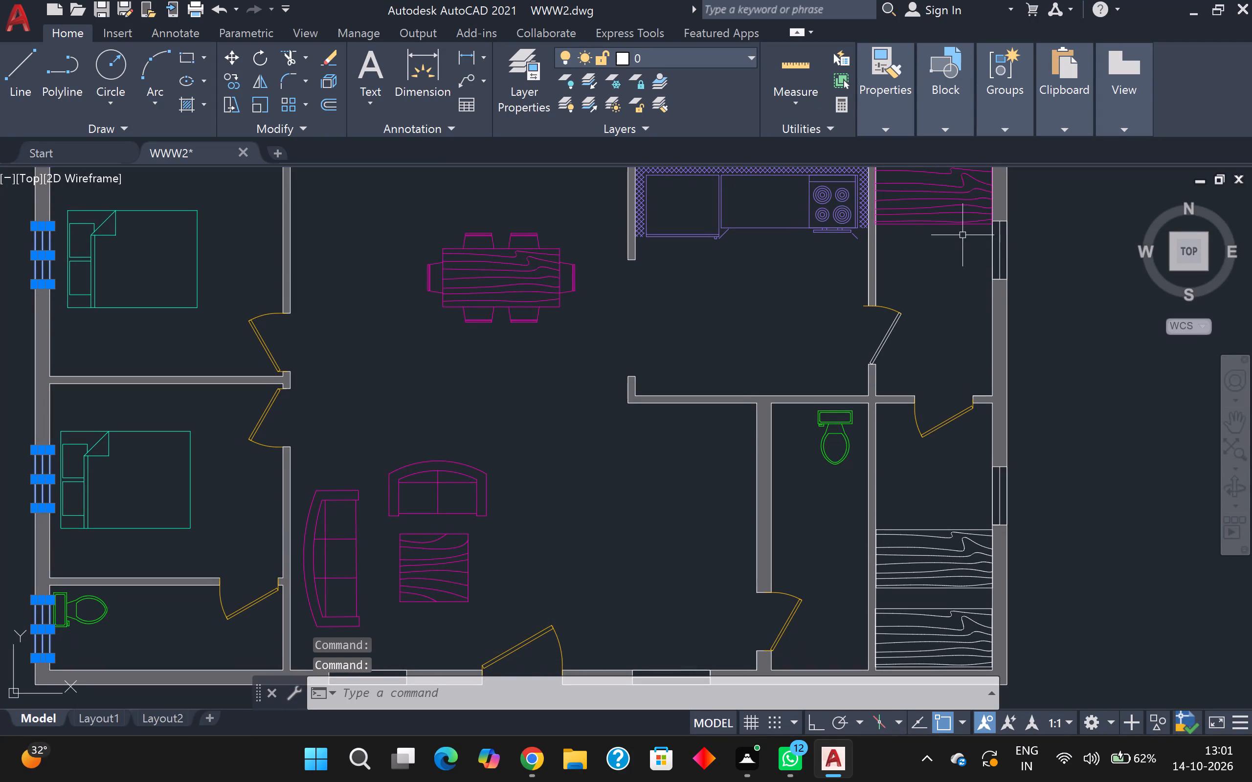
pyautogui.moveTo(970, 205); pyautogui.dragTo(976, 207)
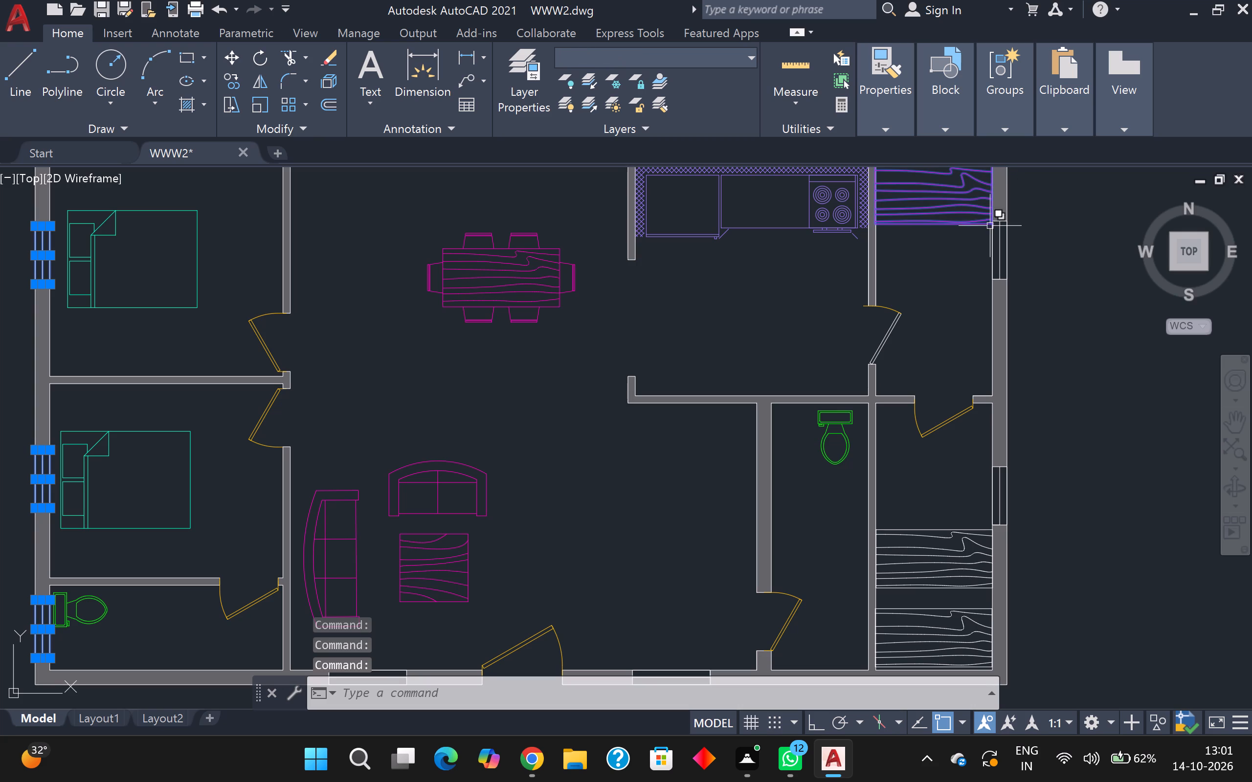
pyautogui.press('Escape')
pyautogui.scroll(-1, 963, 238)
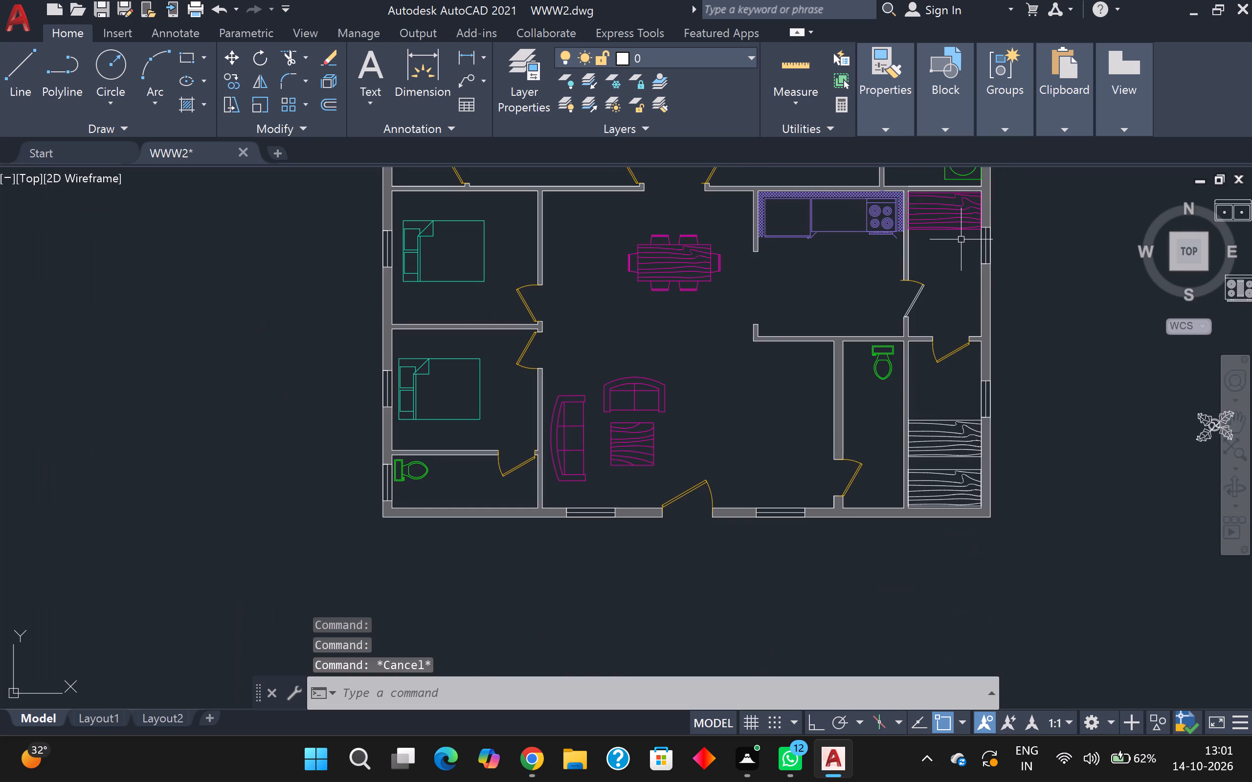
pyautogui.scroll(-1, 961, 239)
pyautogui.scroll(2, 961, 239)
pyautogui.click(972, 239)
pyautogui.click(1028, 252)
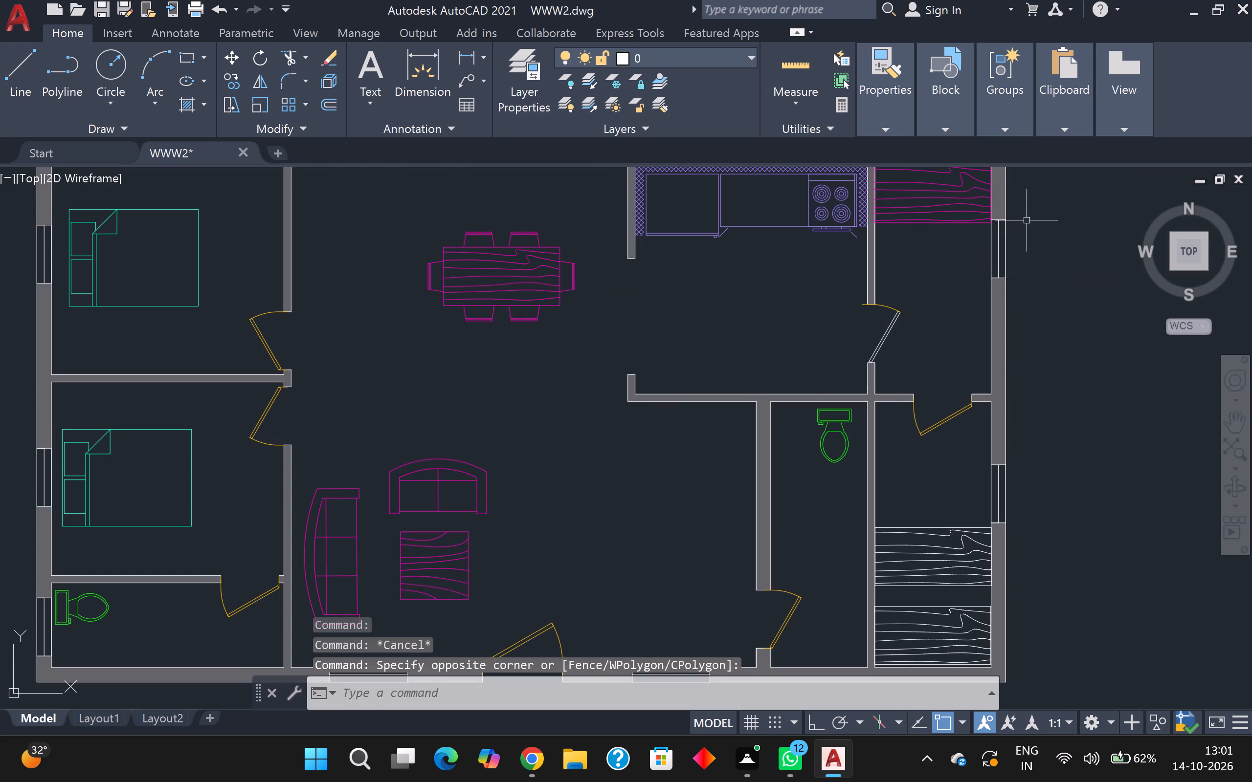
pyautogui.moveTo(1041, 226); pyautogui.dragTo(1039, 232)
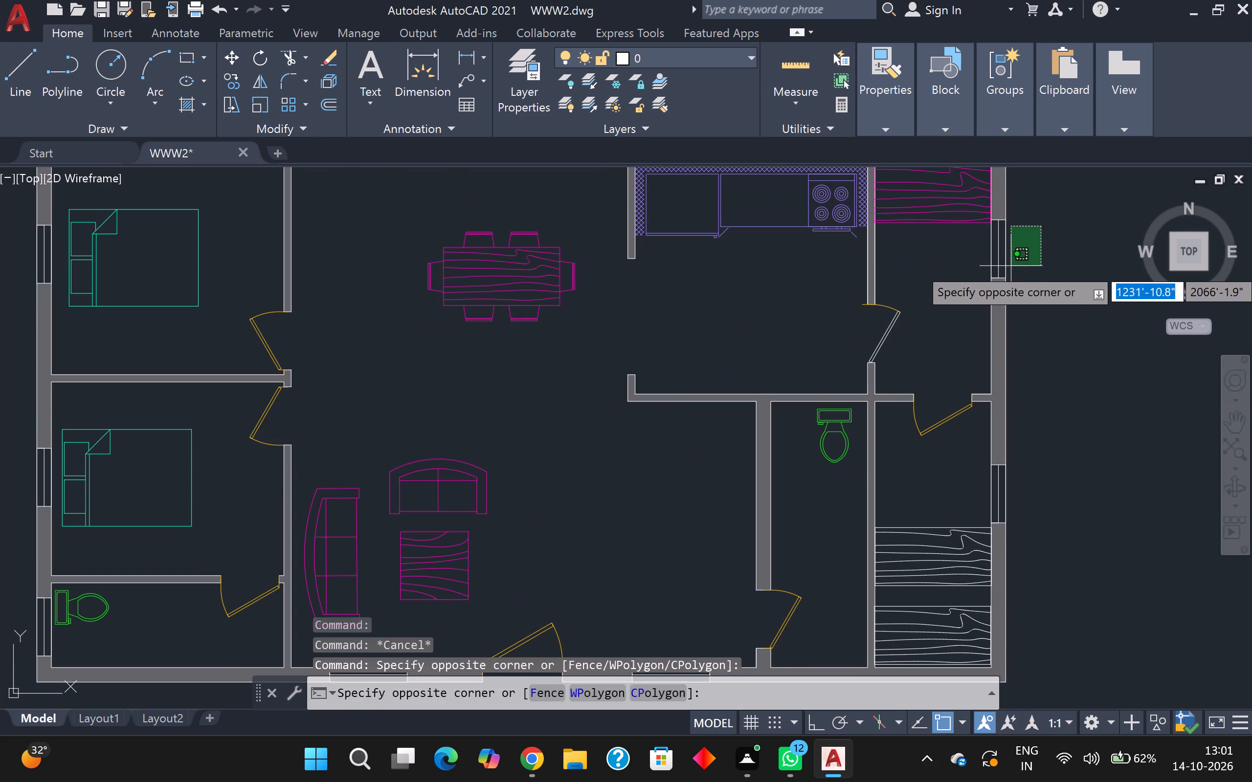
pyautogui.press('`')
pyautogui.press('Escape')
# Assign all twelve windows in the outer walls, three east, four north, three west and two south, to the window layer.
pyautogui.moveTo(997, 265); pyautogui.dragTo(911, 345, button='middle')
pyautogui.scroll(2, 902, 329)
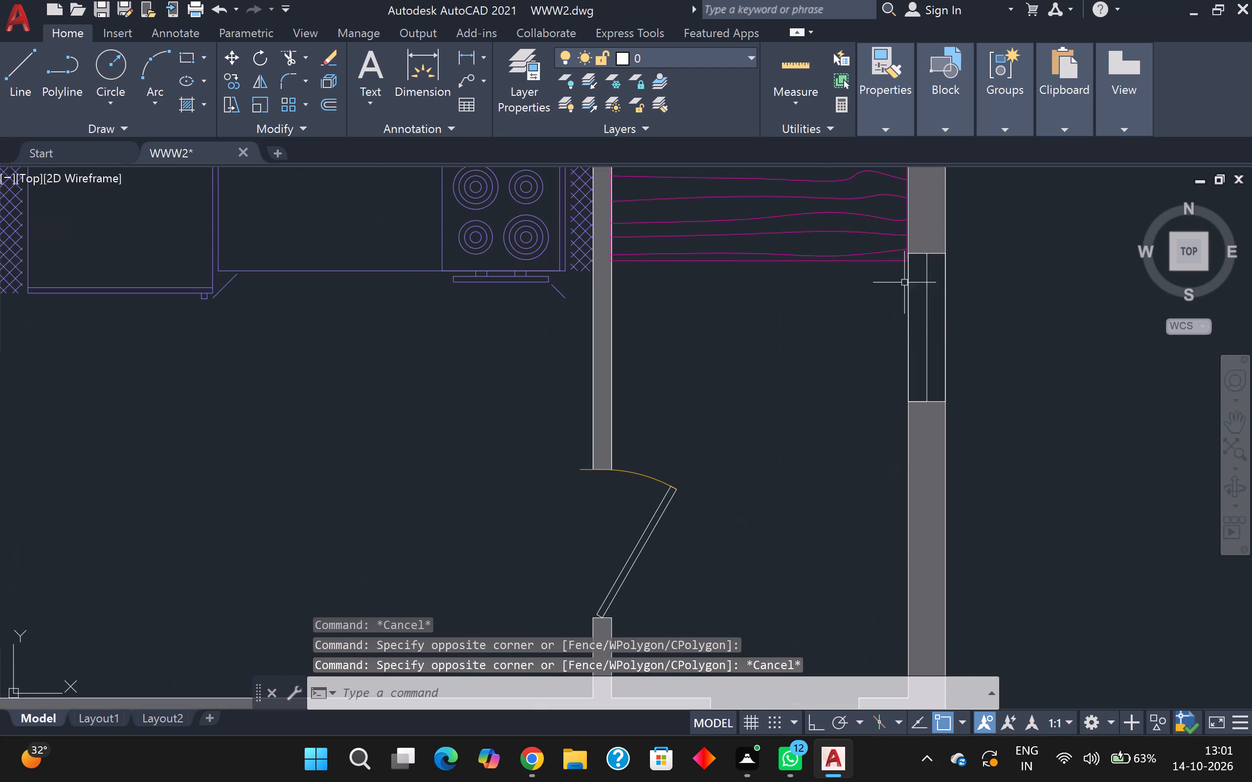
pyautogui.click(896, 279)
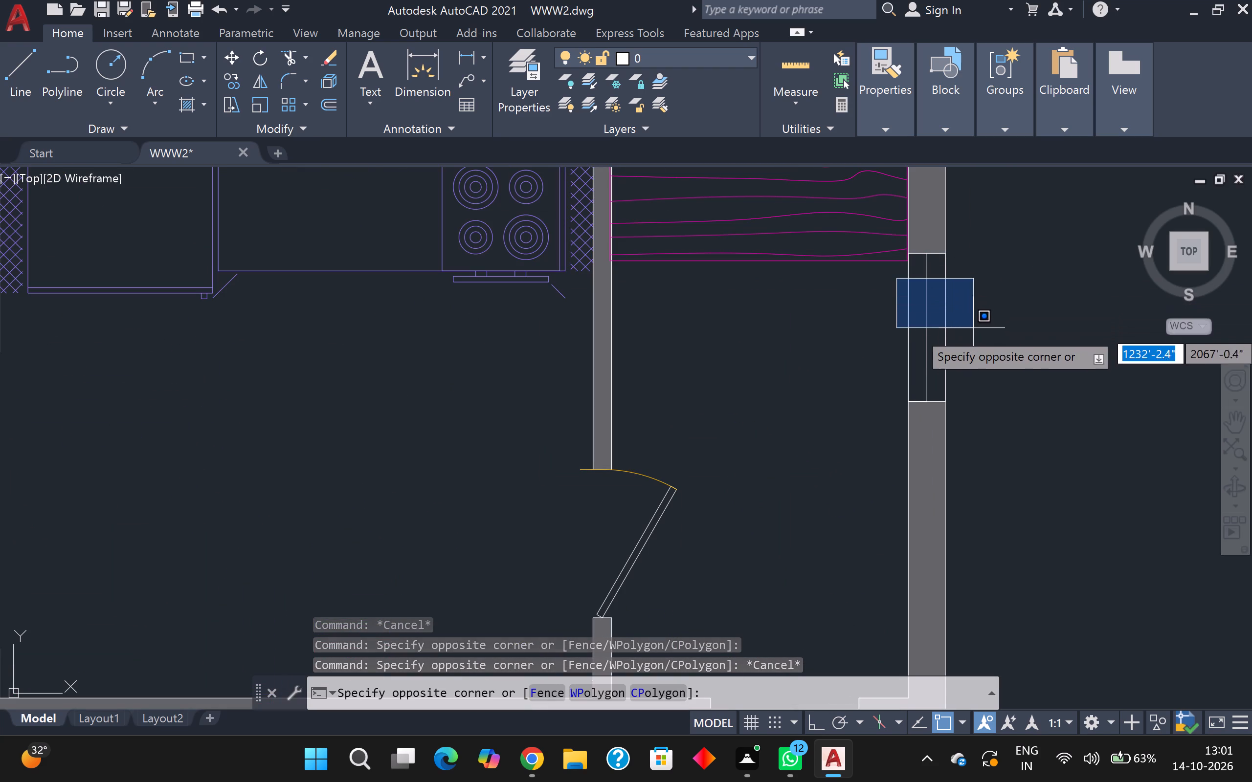
pyautogui.click(982, 408)
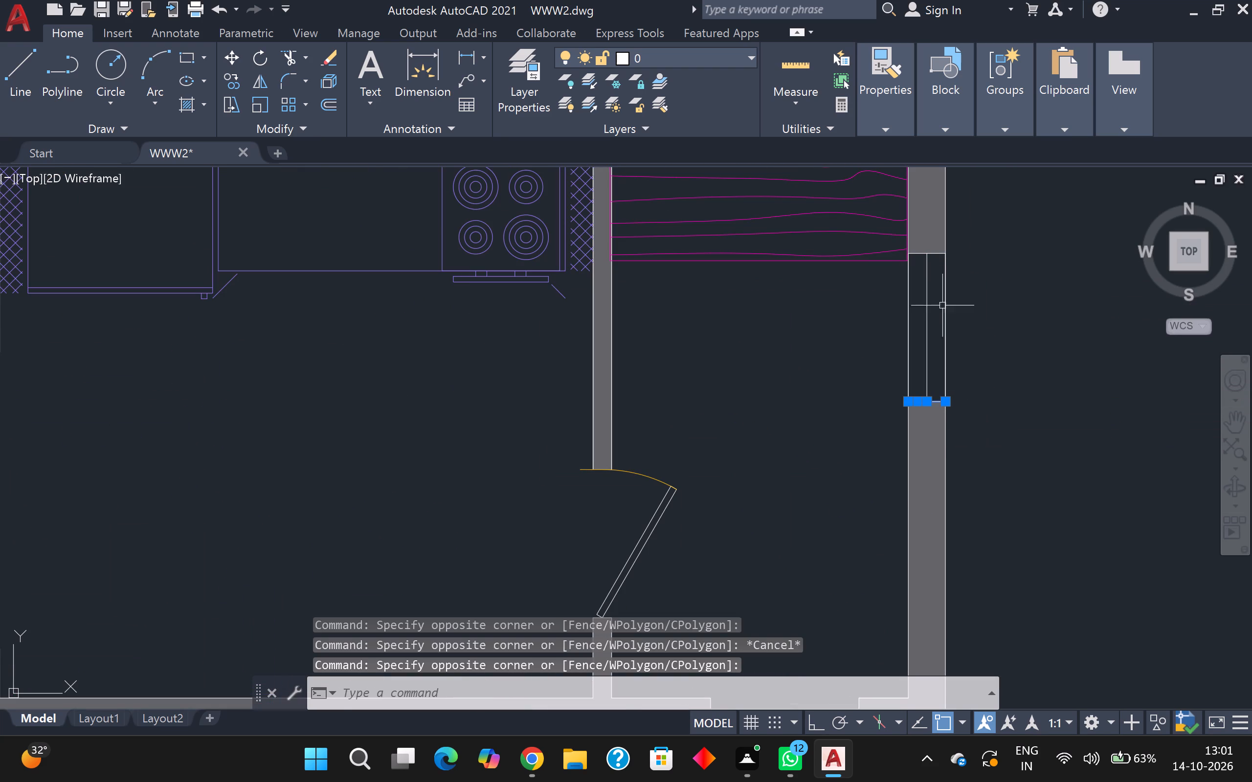
pyautogui.click(926, 253)
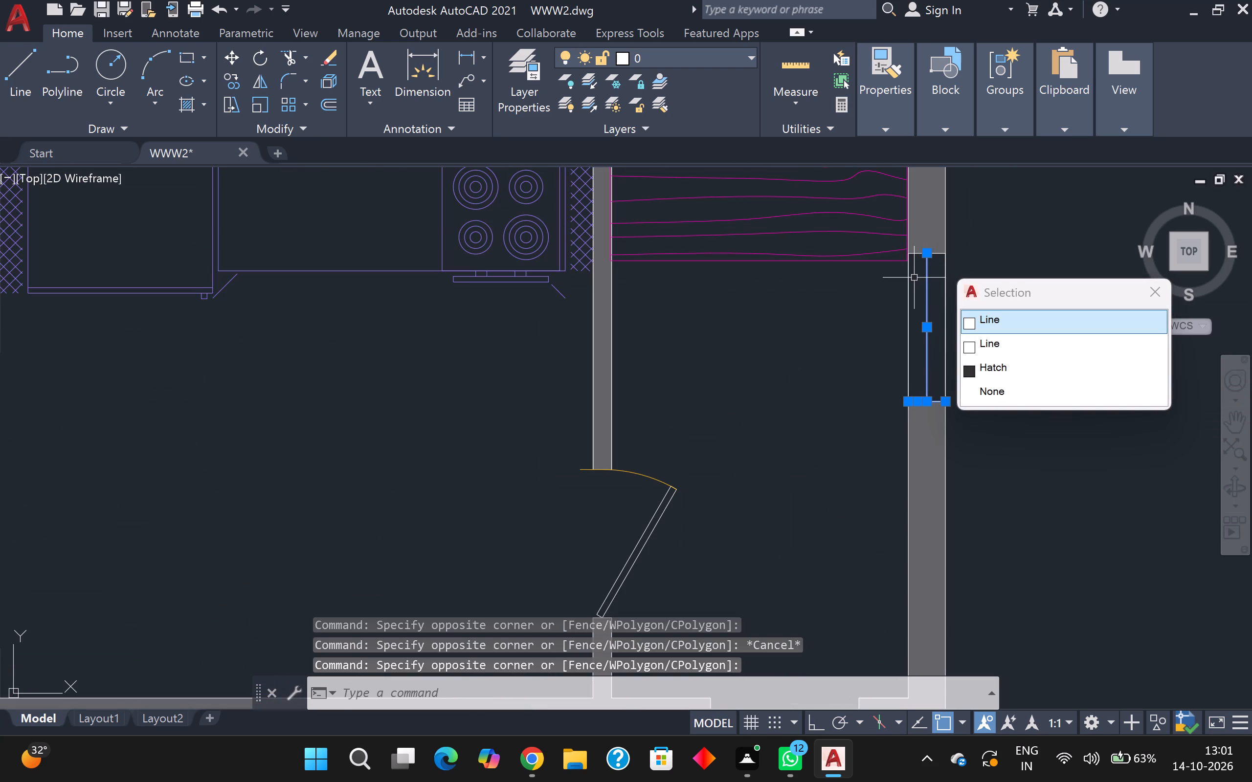
pyautogui.click(909, 278)
pyautogui.click(948, 288)
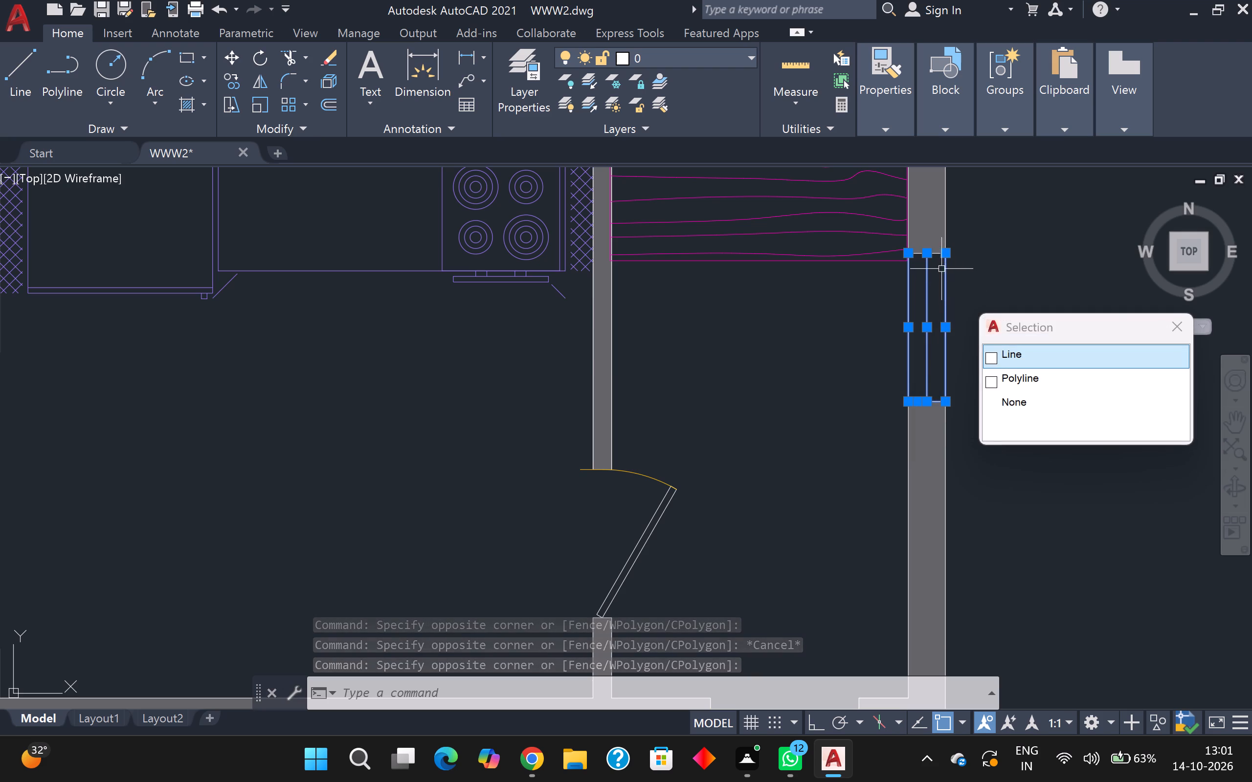
pyautogui.scroll(3, 939, 271)
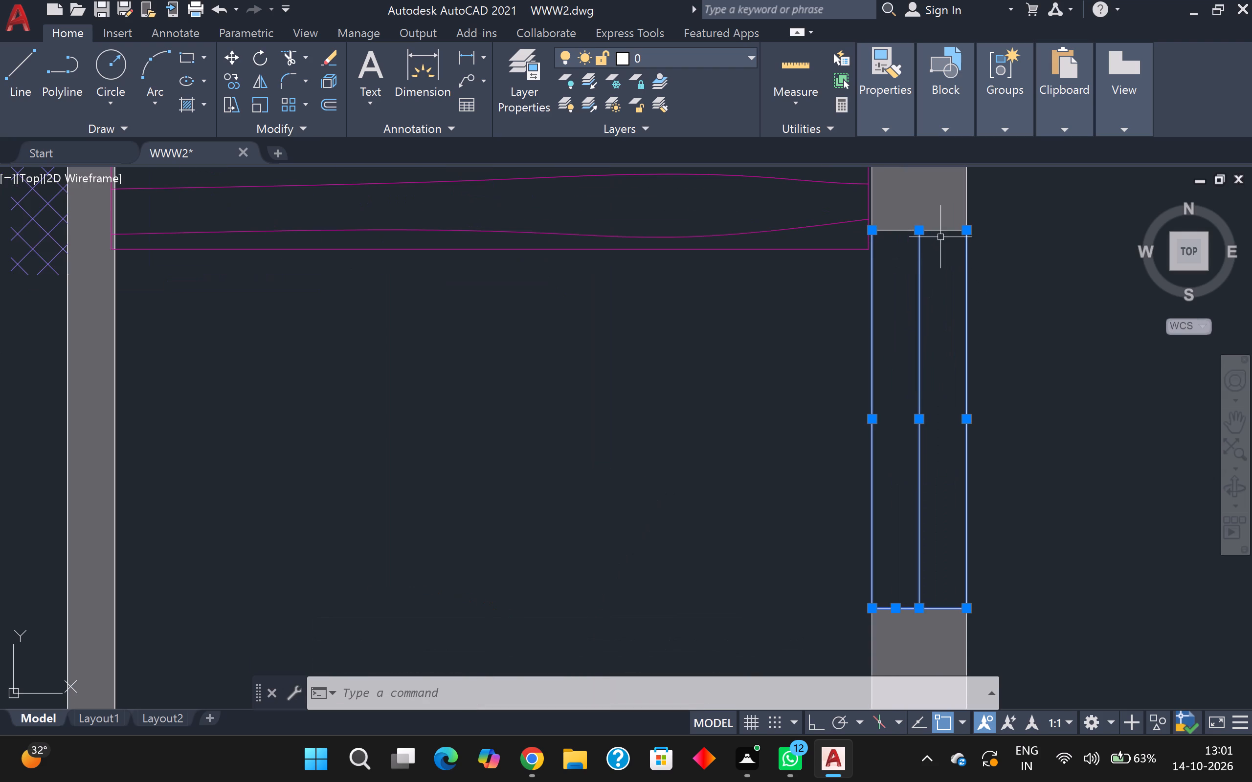
pyautogui.click(944, 230)
pyautogui.scroll(-3, 933, 249)
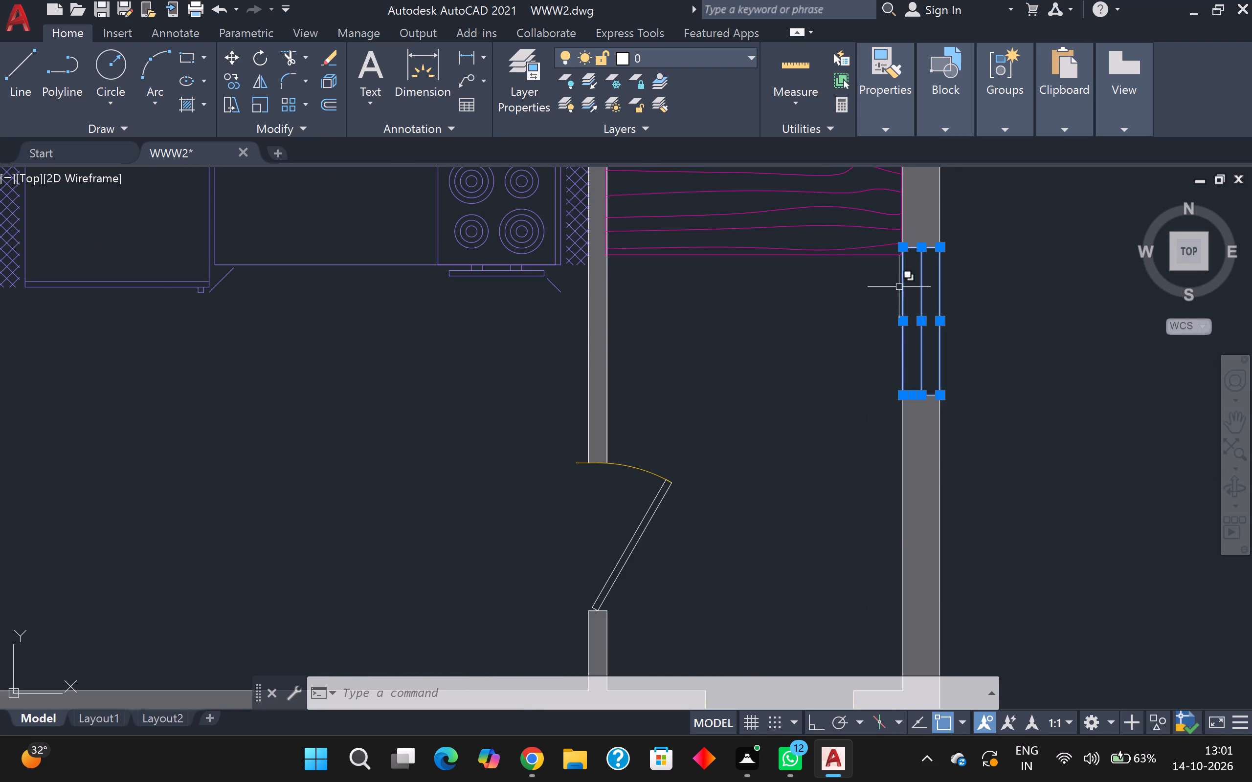
pyautogui.scroll(-2, 898, 288)
pyautogui.scroll(4, 922, 322)
pyautogui.scroll(2, 875, 354)
pyautogui.scroll(-4, 871, 354)
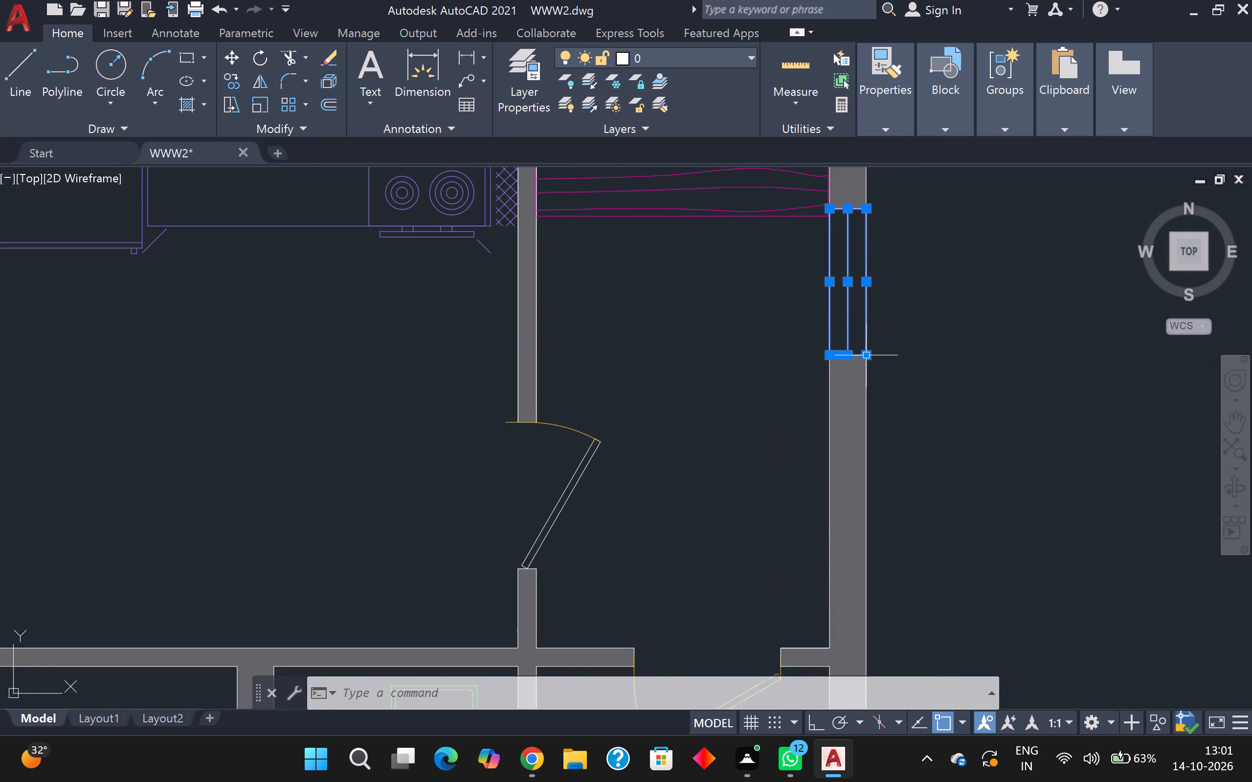
pyautogui.scroll(-2, 865, 353)
pyautogui.moveTo(791, 361); pyautogui.dragTo(893, 224, button='middle')
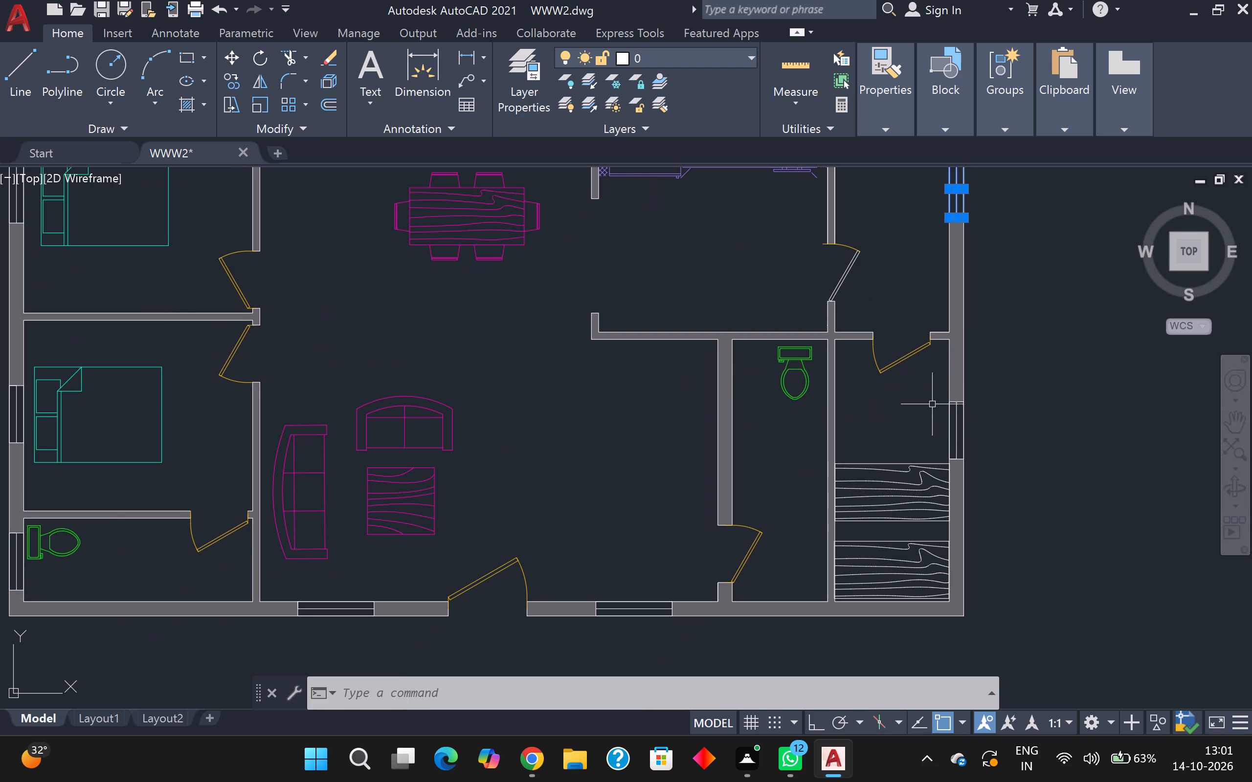
pyautogui.click(932, 404)
pyautogui.click(997, 473)
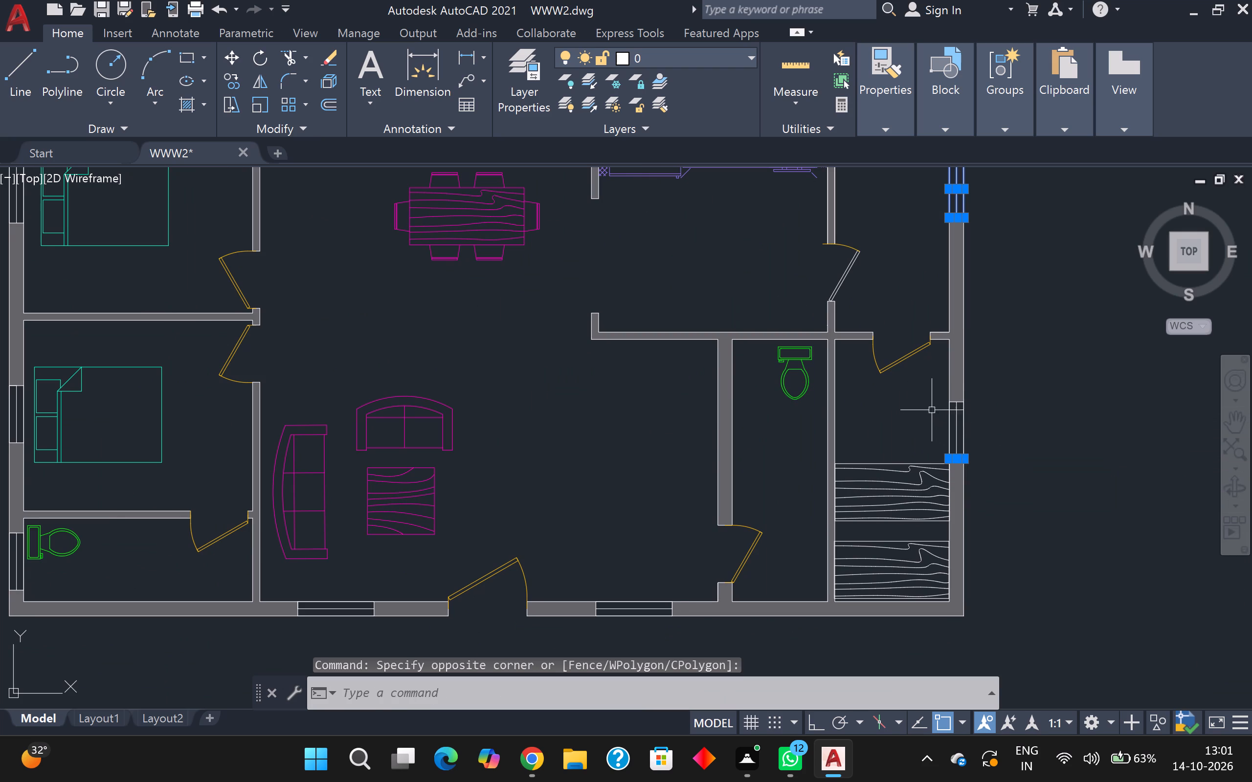
pyautogui.click(937, 387)
pyautogui.click(991, 470)
pyautogui.scroll(-3, 973, 447)
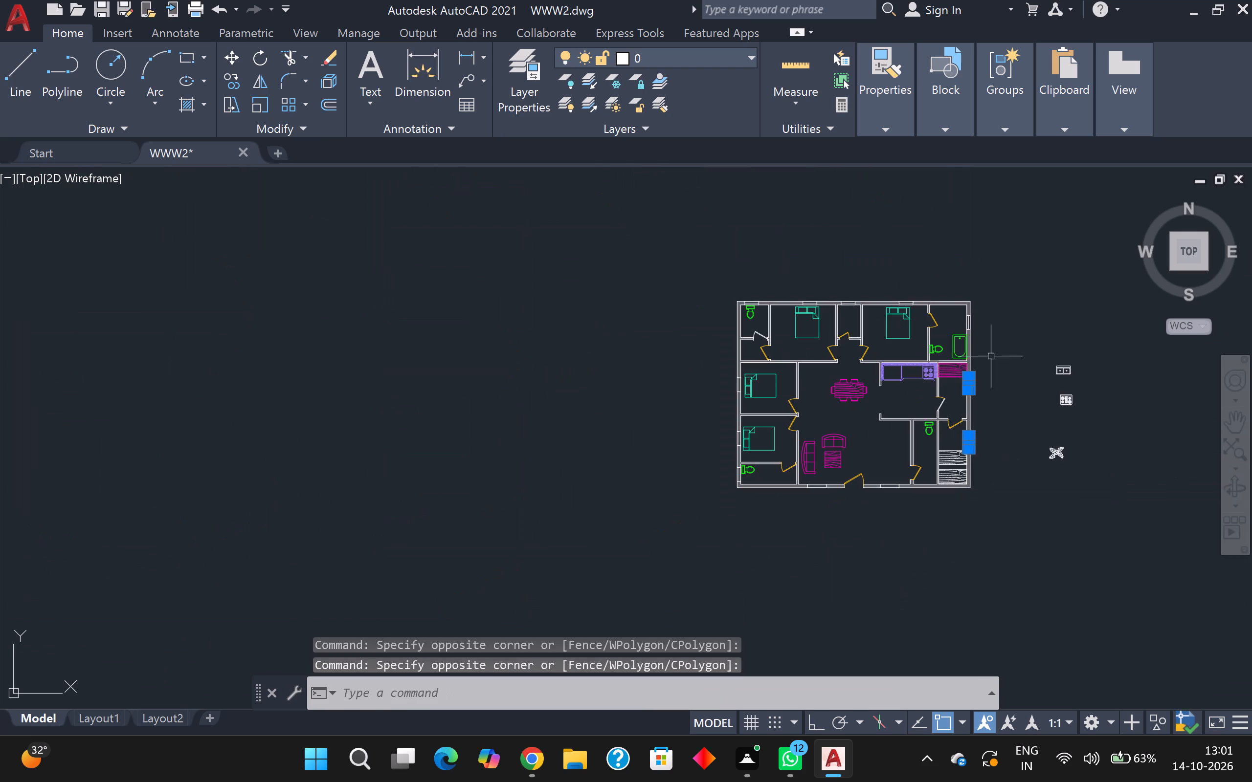
pyautogui.moveTo(991, 351); pyautogui.dragTo(1028, 444, button='middle')
pyautogui.scroll(3, 1002, 413)
pyautogui.click(997, 391)
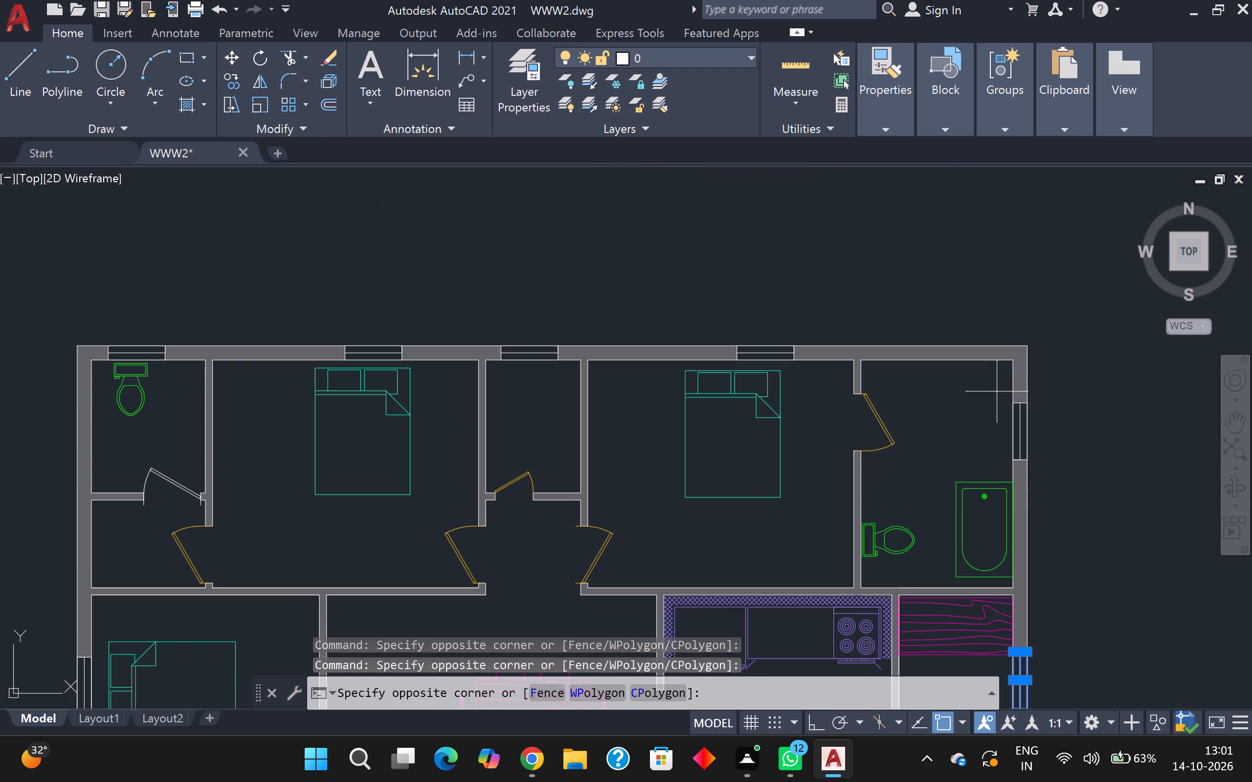
pyautogui.click(1054, 475)
pyautogui.click(693, 305)
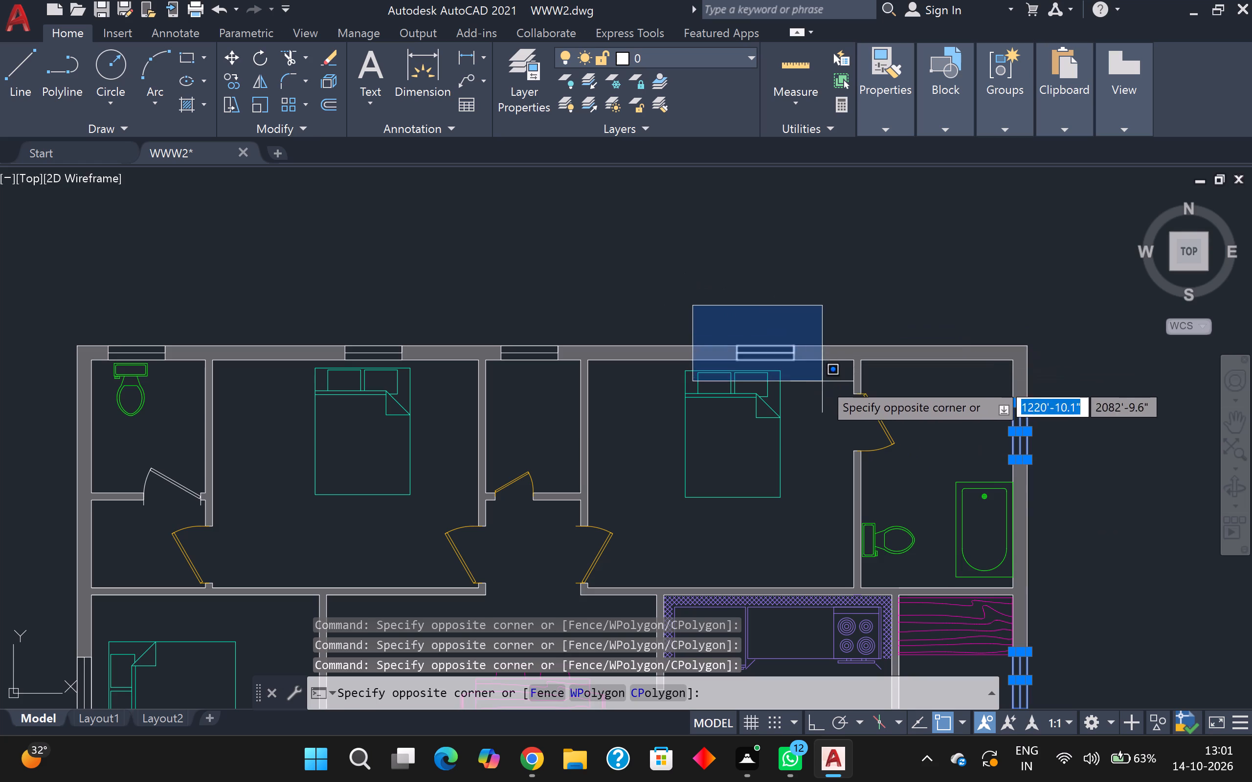
pyautogui.click(822, 381)
pyautogui.click(492, 309)
pyautogui.click(578, 388)
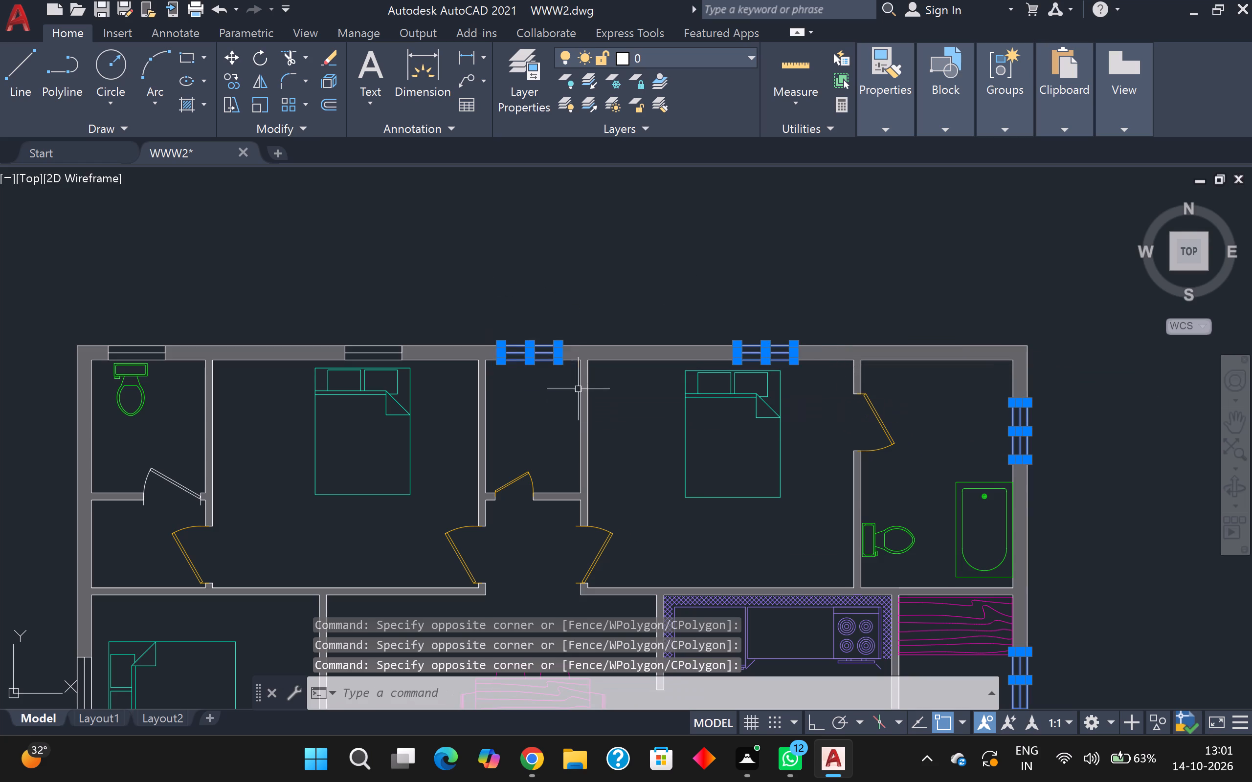
pyautogui.click(322, 319)
pyautogui.click(434, 380)
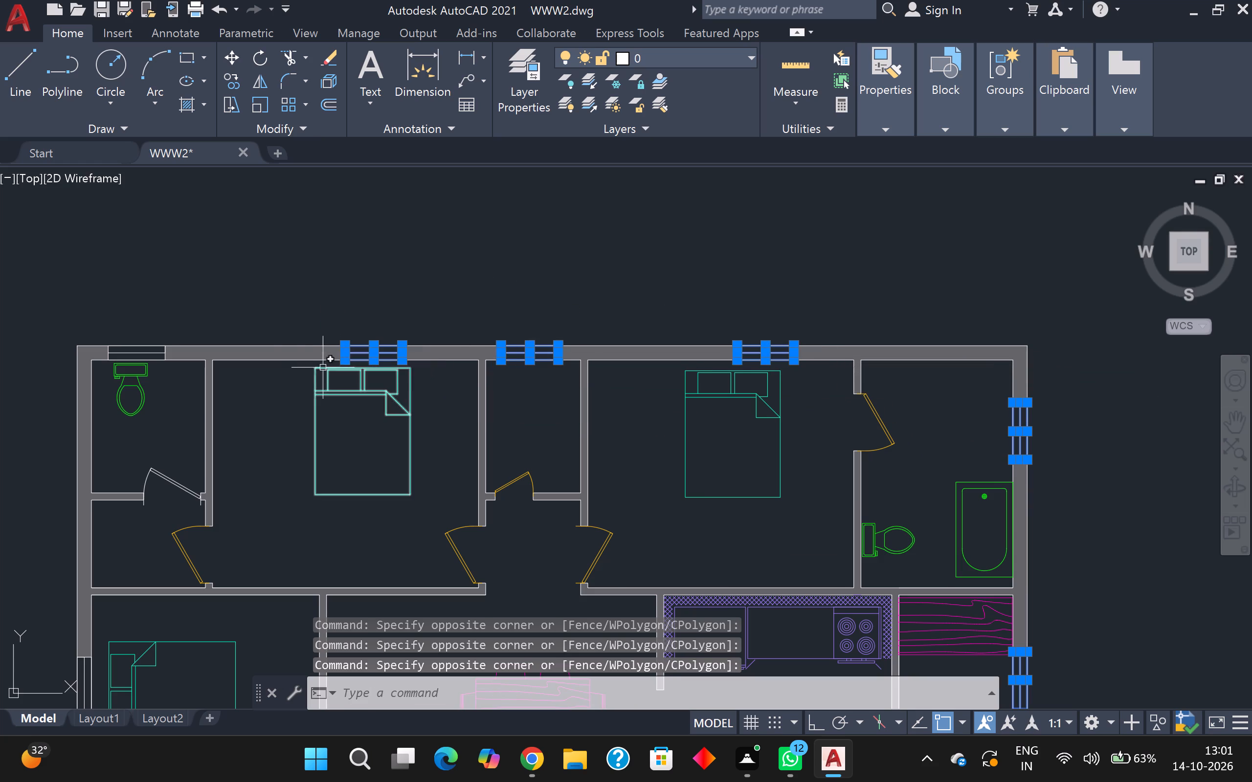
pyautogui.click(88, 328)
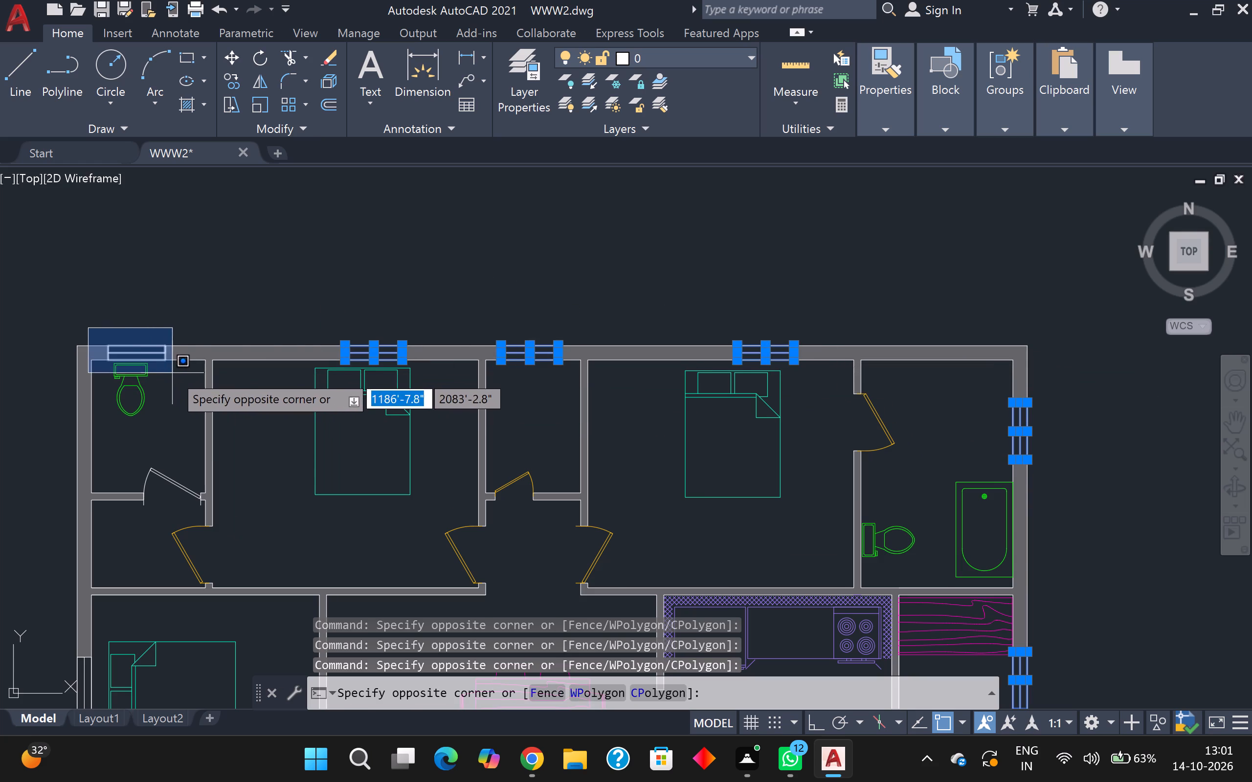
pyautogui.click(173, 373)
pyautogui.scroll(-2, 169, 373)
pyautogui.moveTo(228, 428); pyautogui.dragTo(551, 211, button='middle')
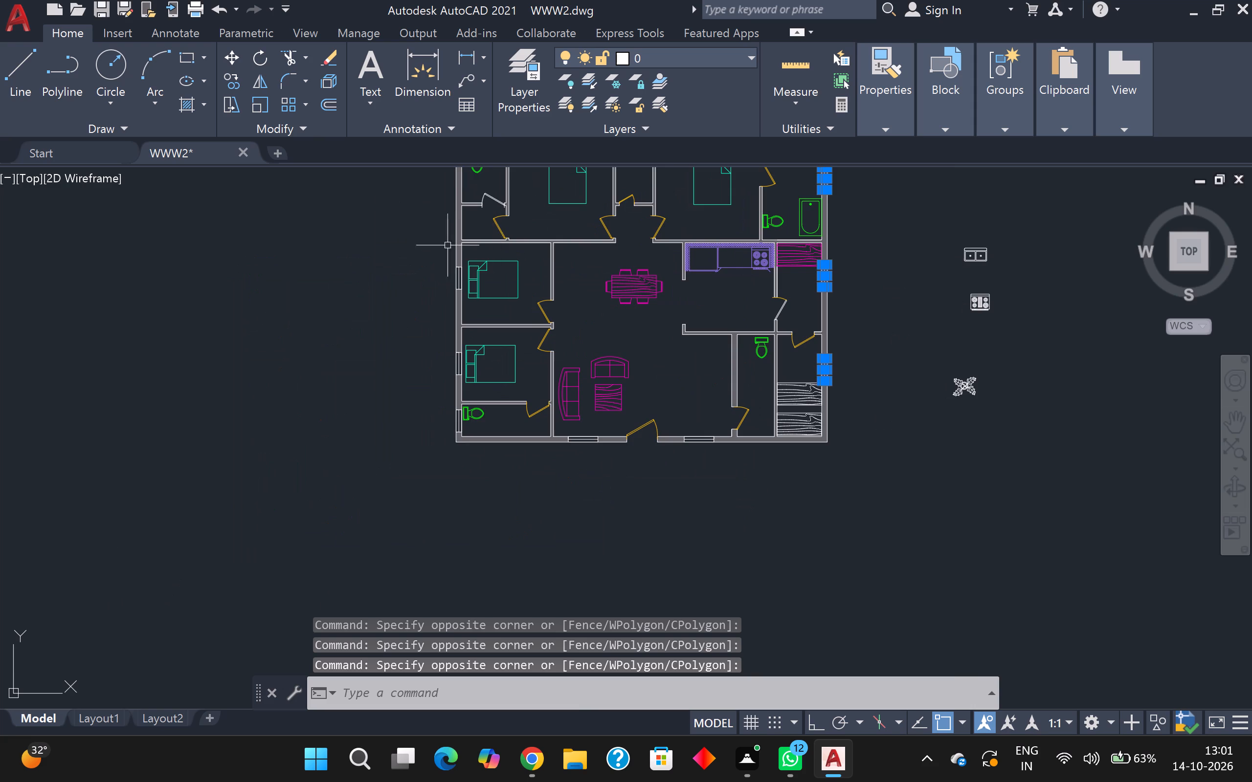
pyautogui.scroll(3, 422, 293)
pyautogui.click(520, 163)
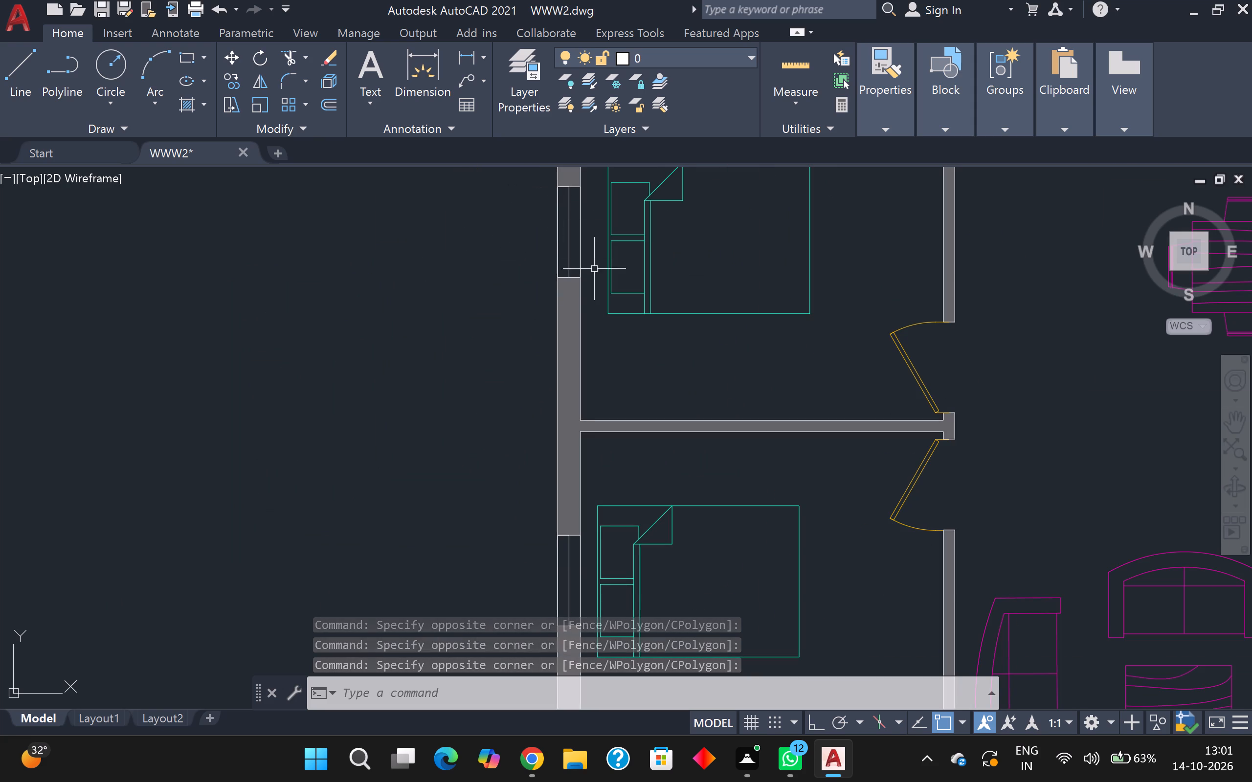
pyautogui.scroll(-1, 478, 253)
pyautogui.moveTo(478, 253); pyautogui.dragTo(519, 370, button='middle')
pyautogui.moveTo(514, 318); pyautogui.dragTo(522, 321)
pyautogui.click(600, 414)
pyautogui.moveTo(522, 502); pyautogui.dragTo(515, 296, button='middle')
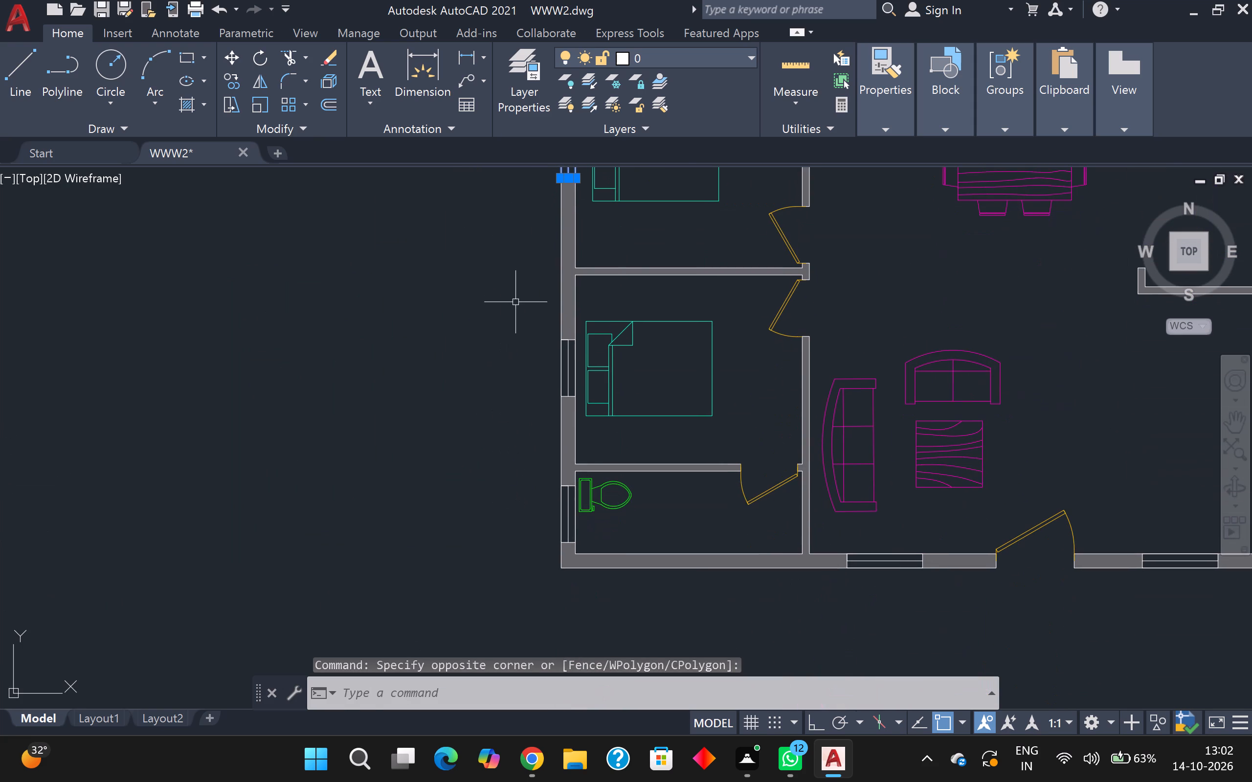
pyautogui.click(515, 302)
pyautogui.click(596, 419)
pyautogui.moveTo(555, 473); pyautogui.dragTo(534, 328, button='middle')
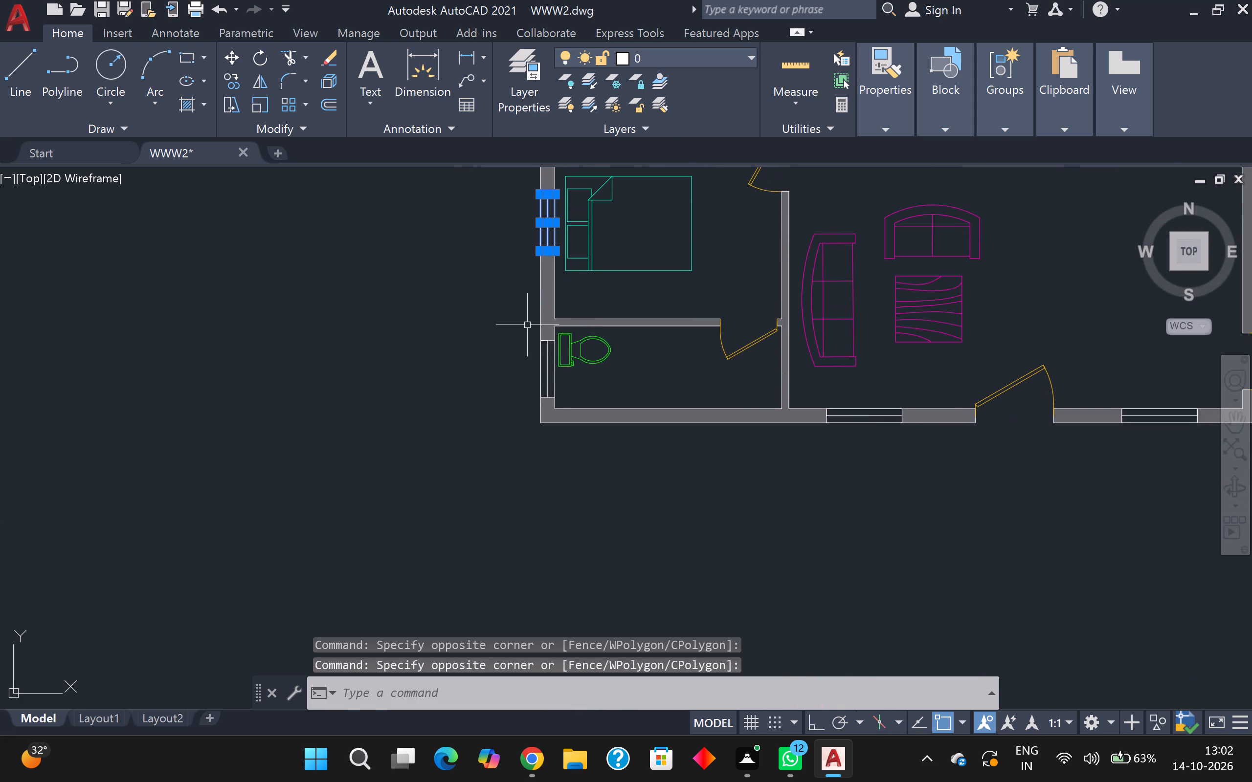
pyautogui.click(518, 321)
pyautogui.click(570, 416)
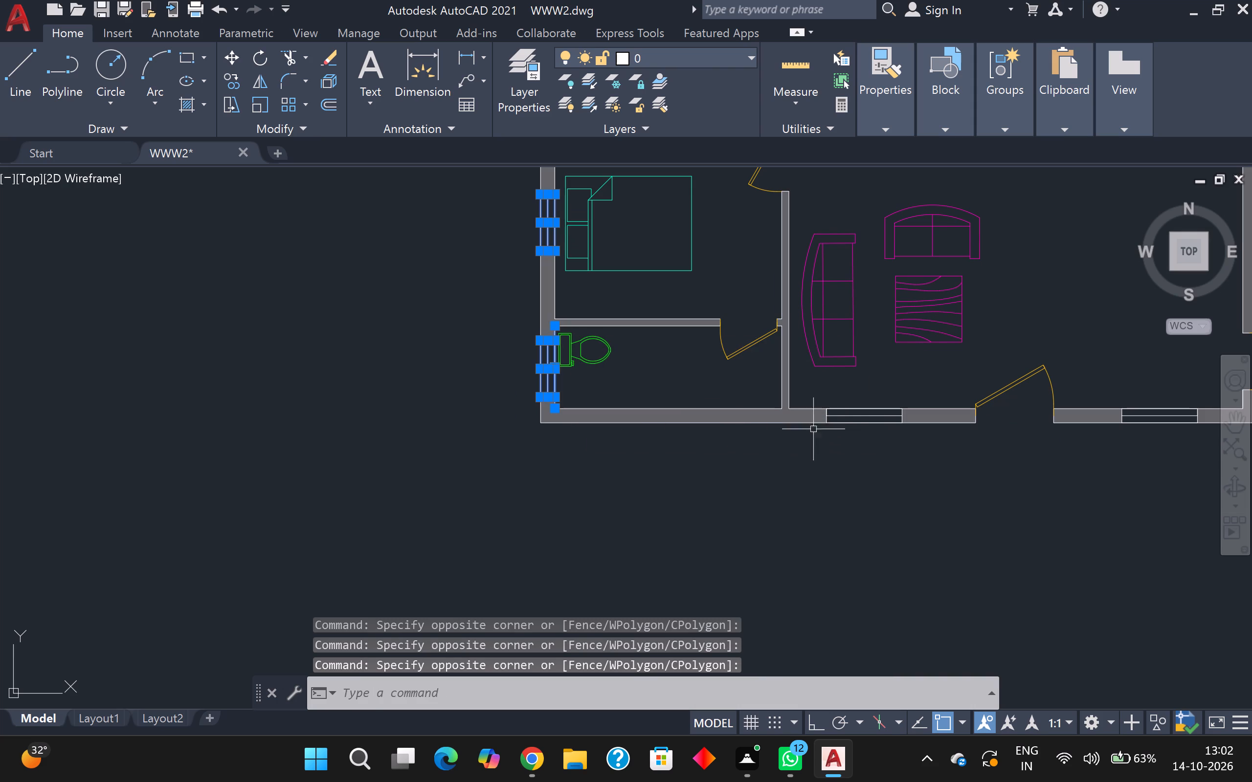
pyautogui.click(829, 388)
pyautogui.click(919, 456)
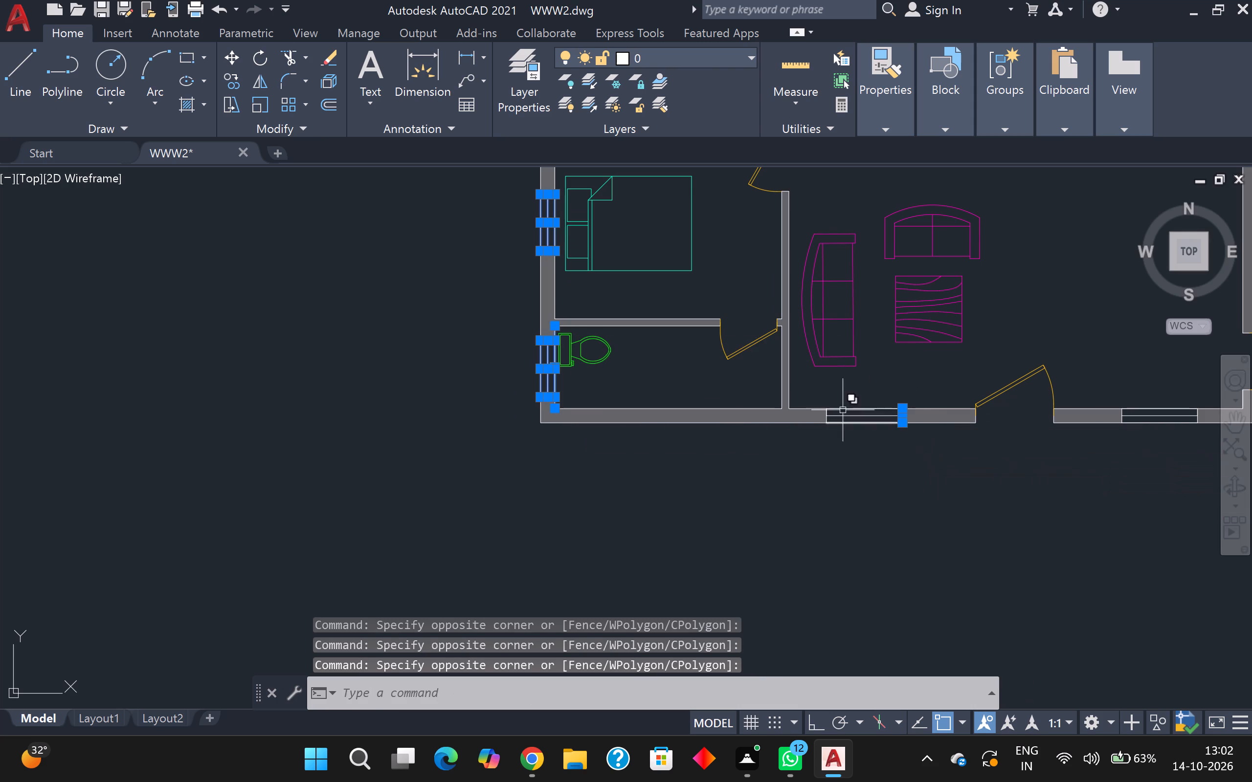
pyautogui.click(819, 394)
pyautogui.click(933, 460)
pyautogui.scroll(-2, 903, 459)
pyautogui.moveTo(904, 459); pyautogui.dragTo(913, 459, button='middle')
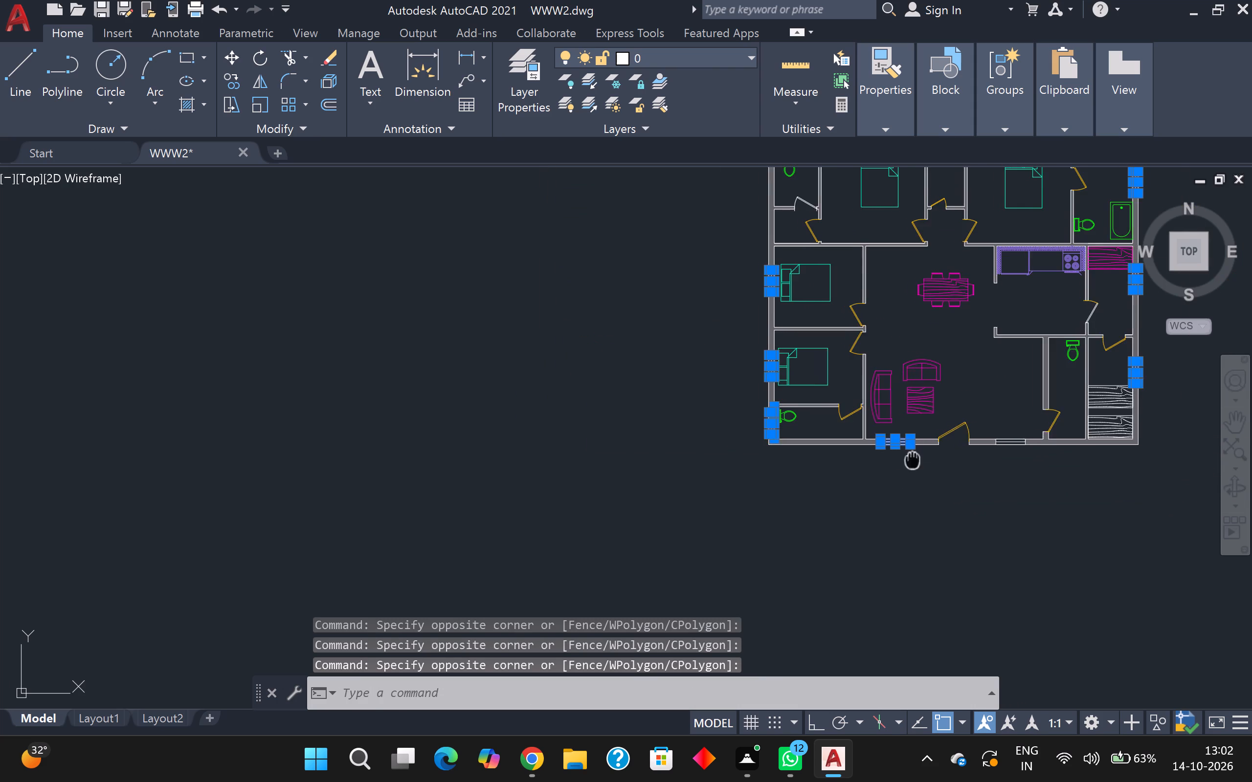
pyautogui.moveTo(913, 459); pyautogui.dragTo(670, 457, button='middle')
pyautogui.scroll(1, 671, 458)
pyautogui.moveTo(781, 461); pyautogui.dragTo(703, 505, button='middle')
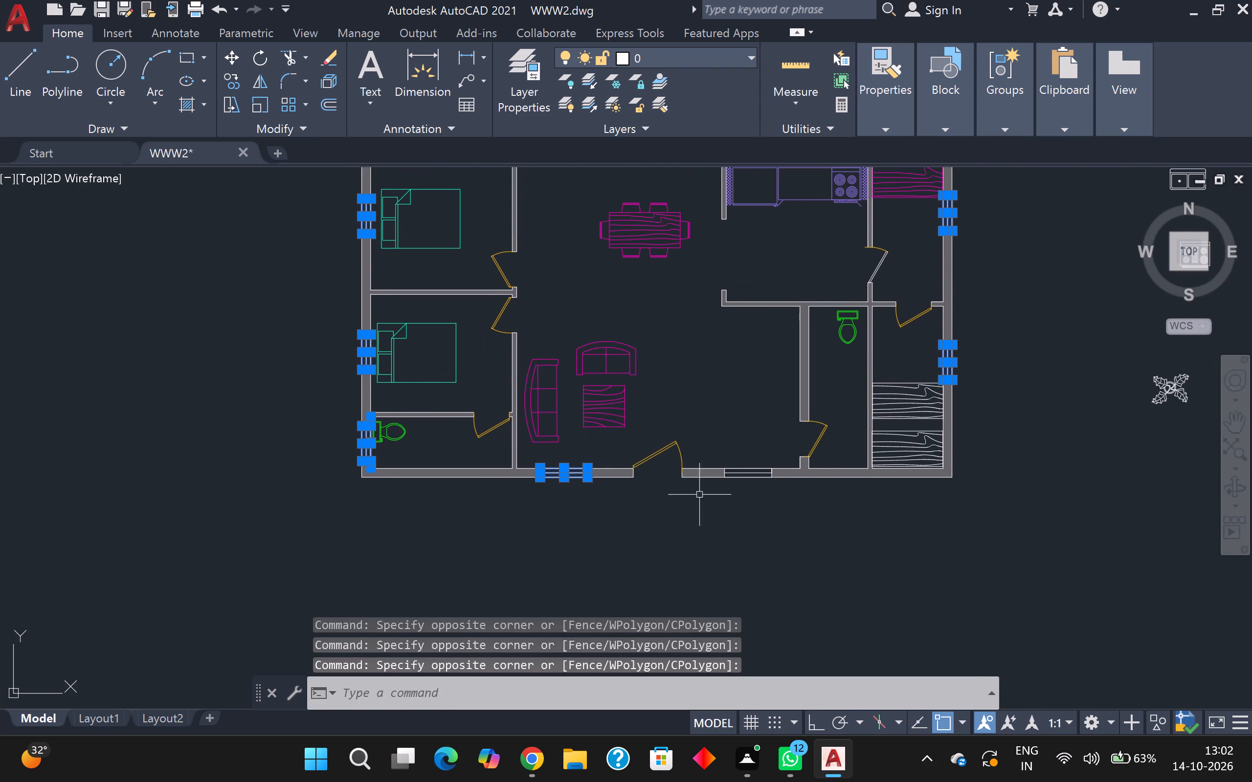
pyautogui.scroll(2, 745, 481)
pyautogui.click(676, 419)
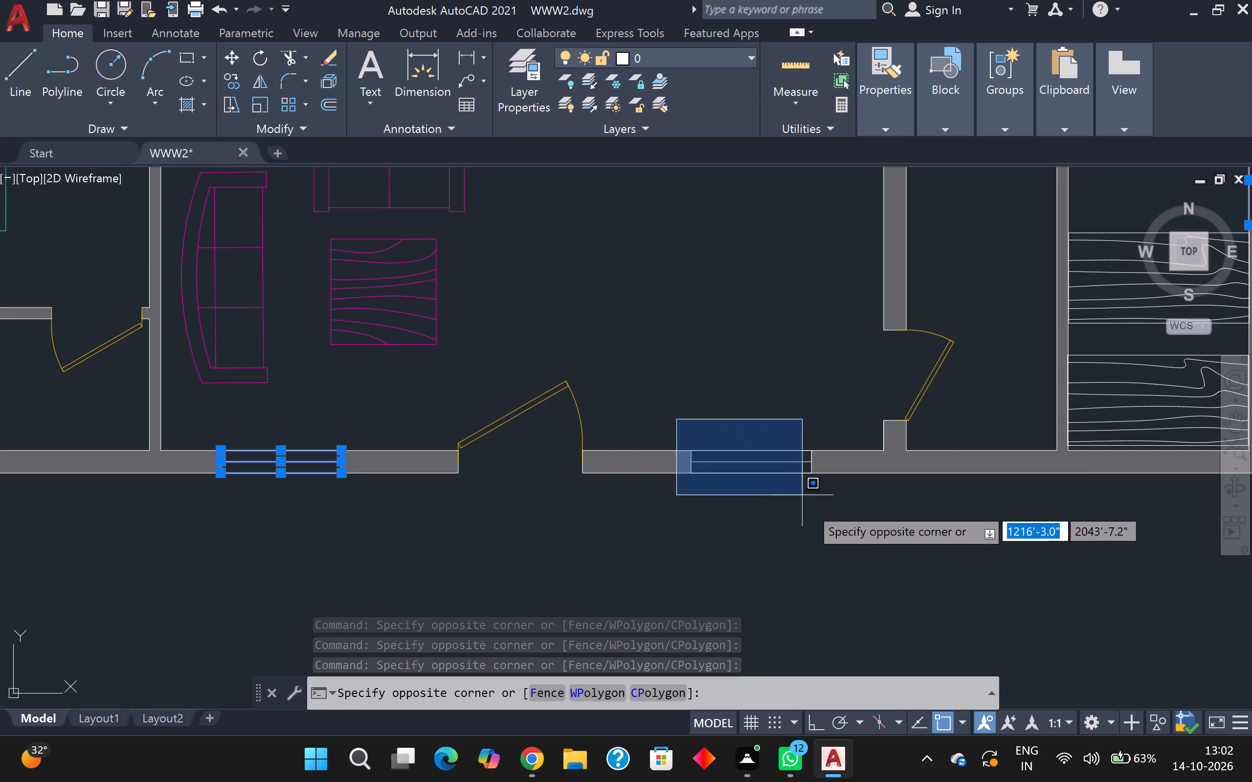
pyautogui.click(835, 529)
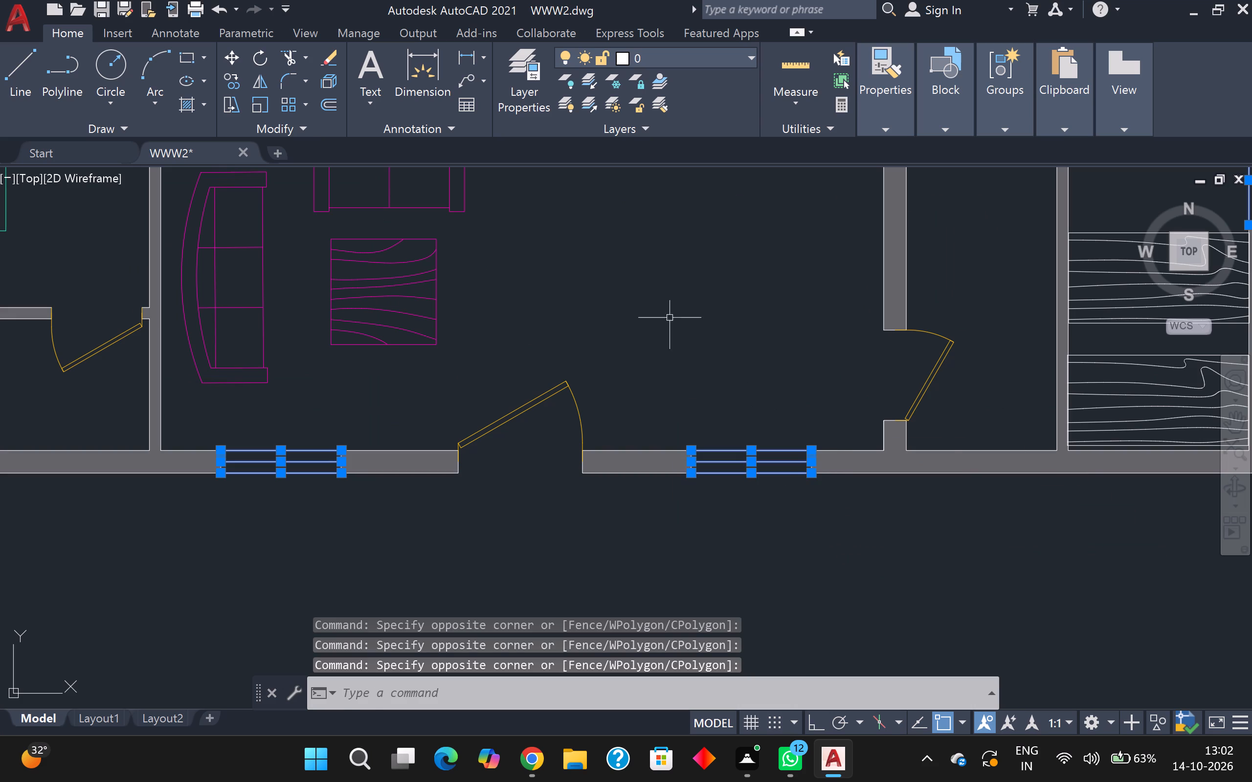
pyautogui.click(748, 59)
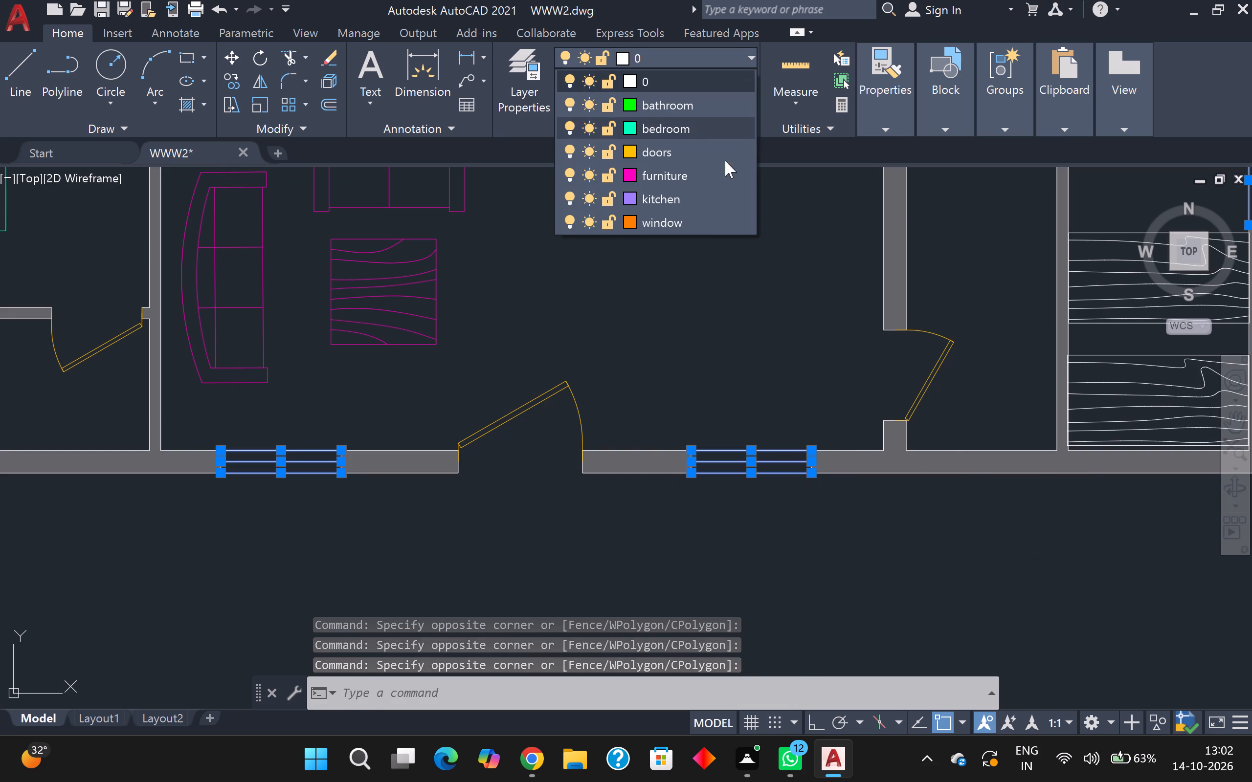
pyautogui.click(705, 221)
pyautogui.press('Escape')
# Assign the white leaf of the door between the kitchen and the room east of it to the doors layer.
pyautogui.scroll(-2, 704, 223)
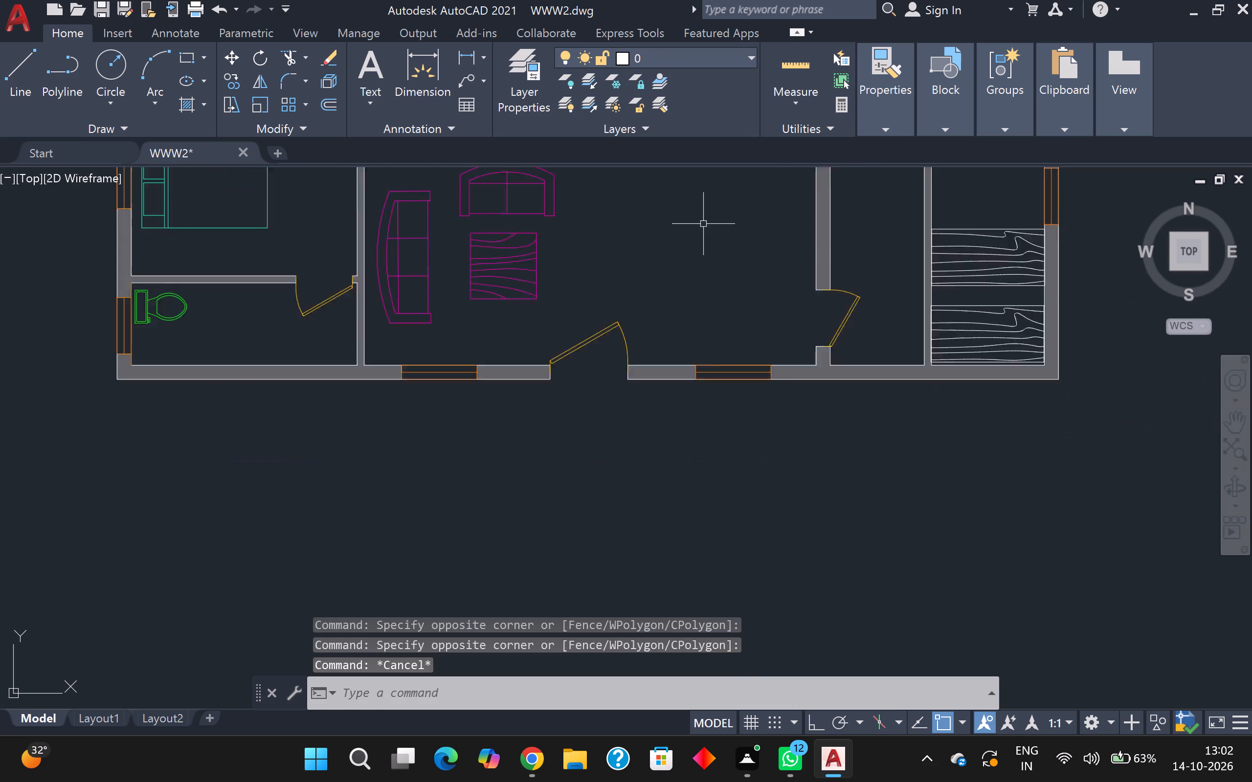
pyautogui.scroll(-1, 697, 224)
pyautogui.moveTo(695, 224); pyautogui.dragTo(590, 374, button='middle')
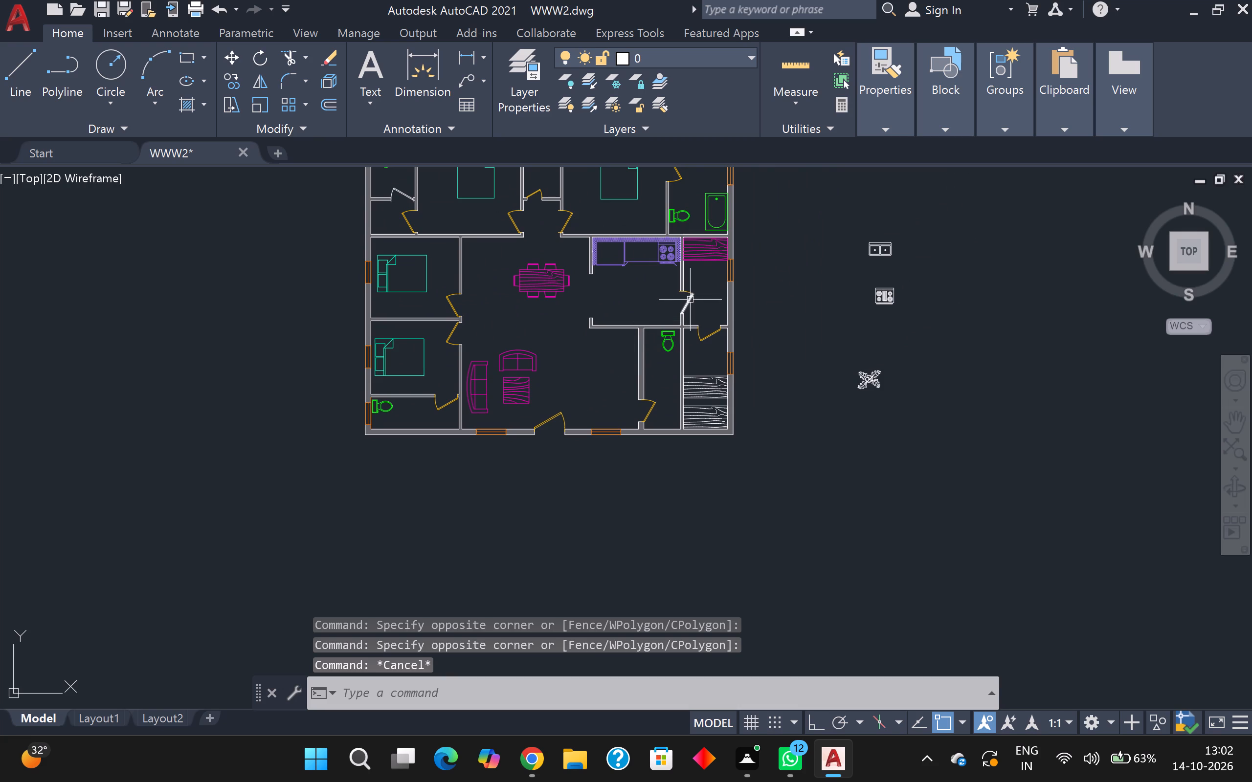
pyautogui.click(690, 300)
pyautogui.click(734, 60)
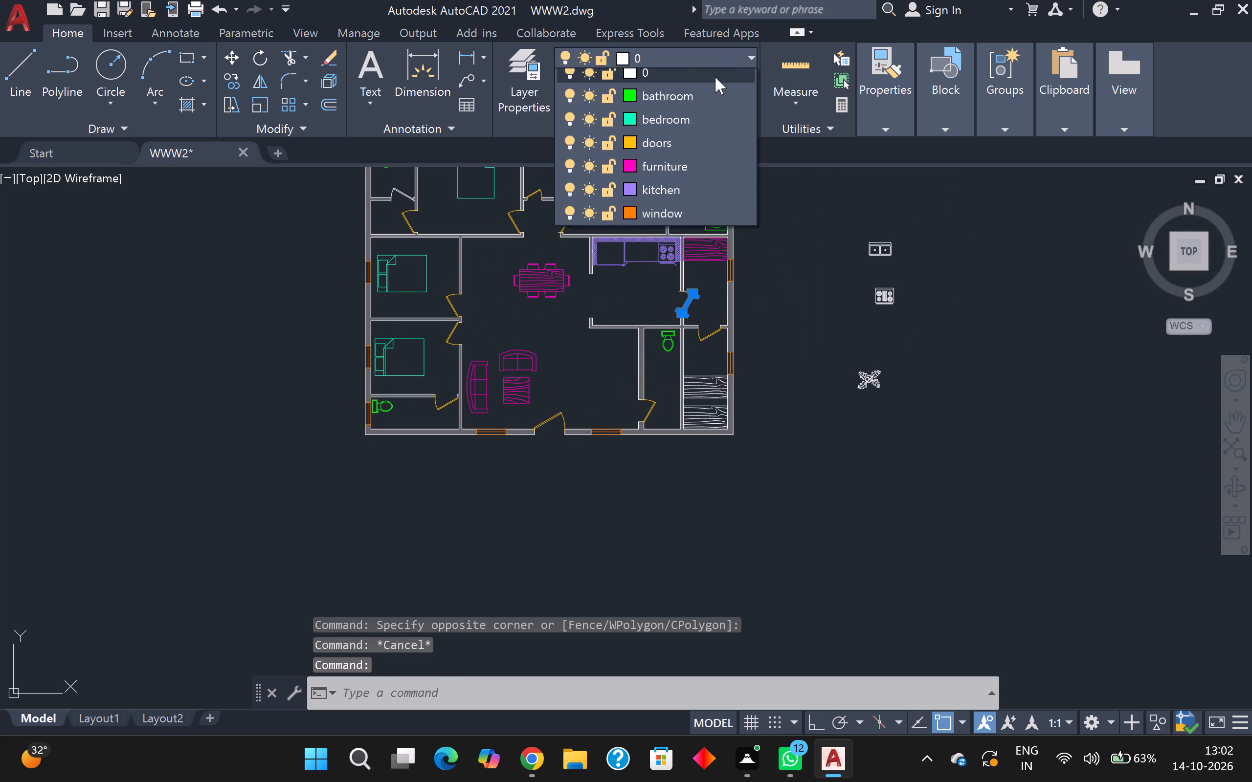
pyautogui.click(675, 147)
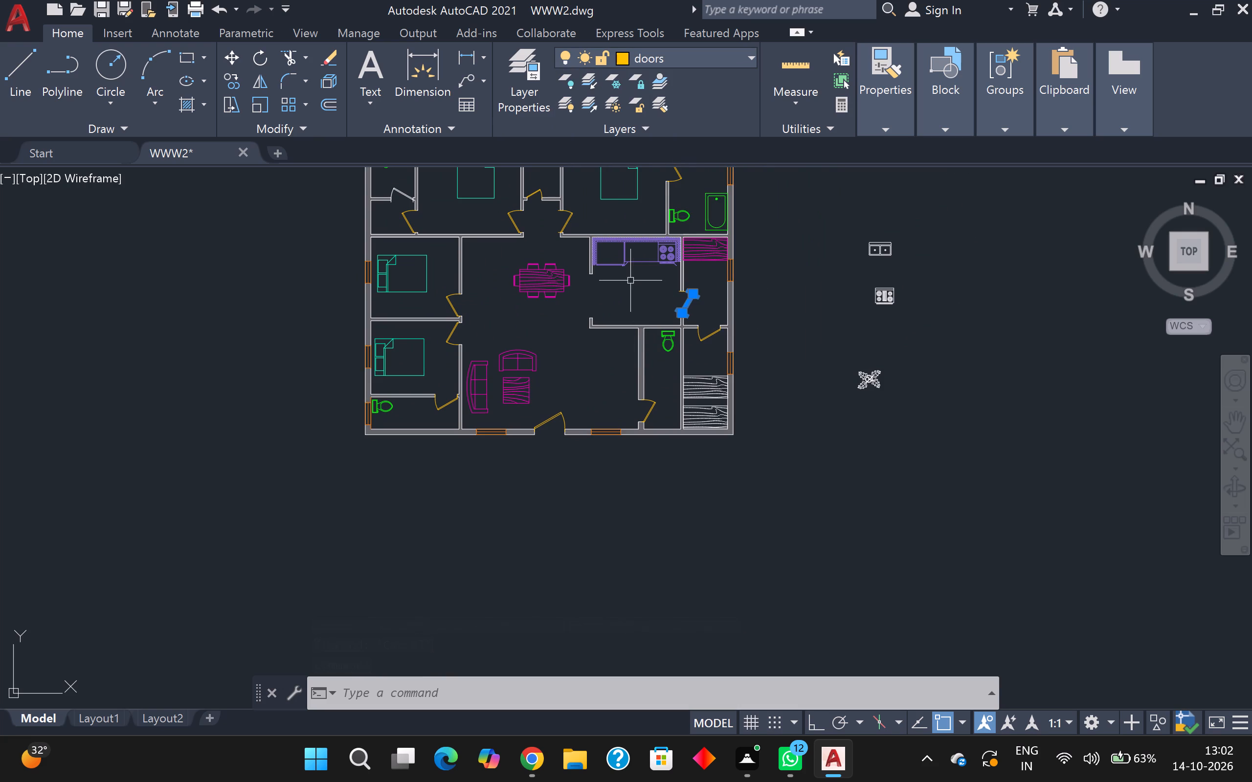
pyautogui.scroll(-1, 630, 281)
pyautogui.scroll(1, 626, 281)
pyautogui.scroll(-1, 626, 281)
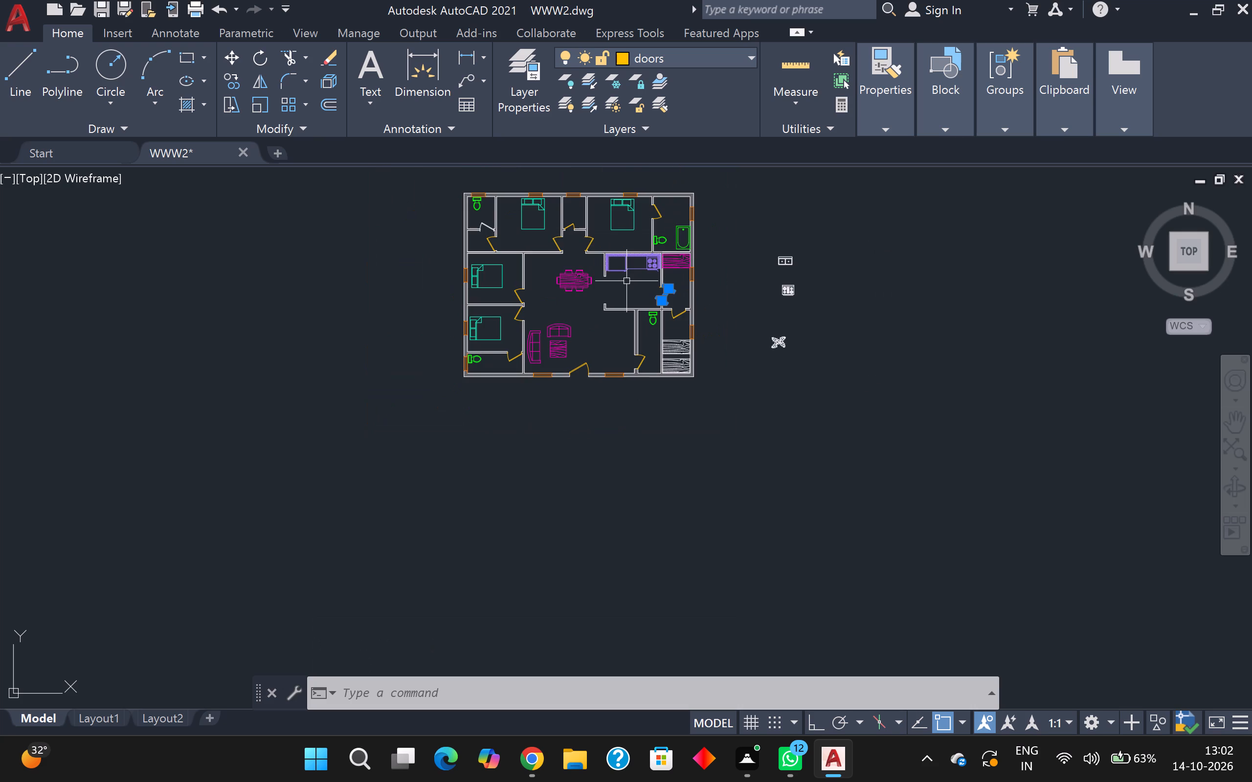
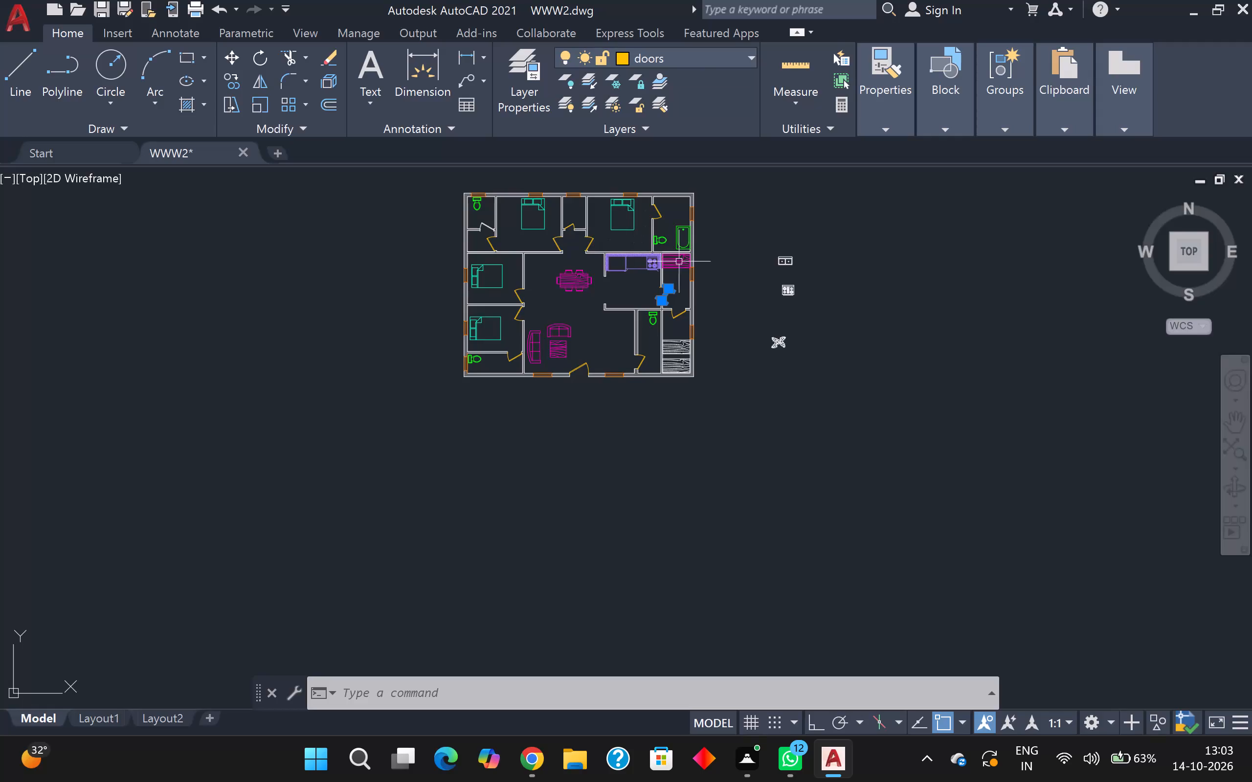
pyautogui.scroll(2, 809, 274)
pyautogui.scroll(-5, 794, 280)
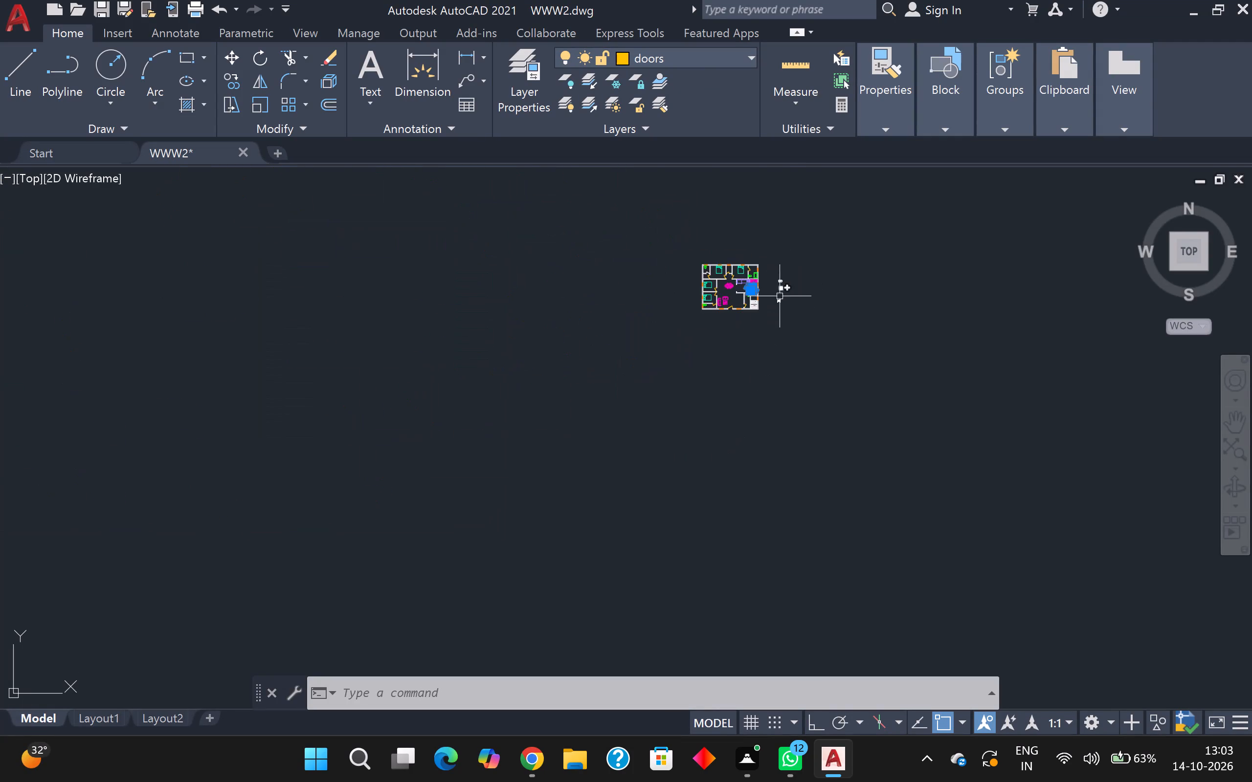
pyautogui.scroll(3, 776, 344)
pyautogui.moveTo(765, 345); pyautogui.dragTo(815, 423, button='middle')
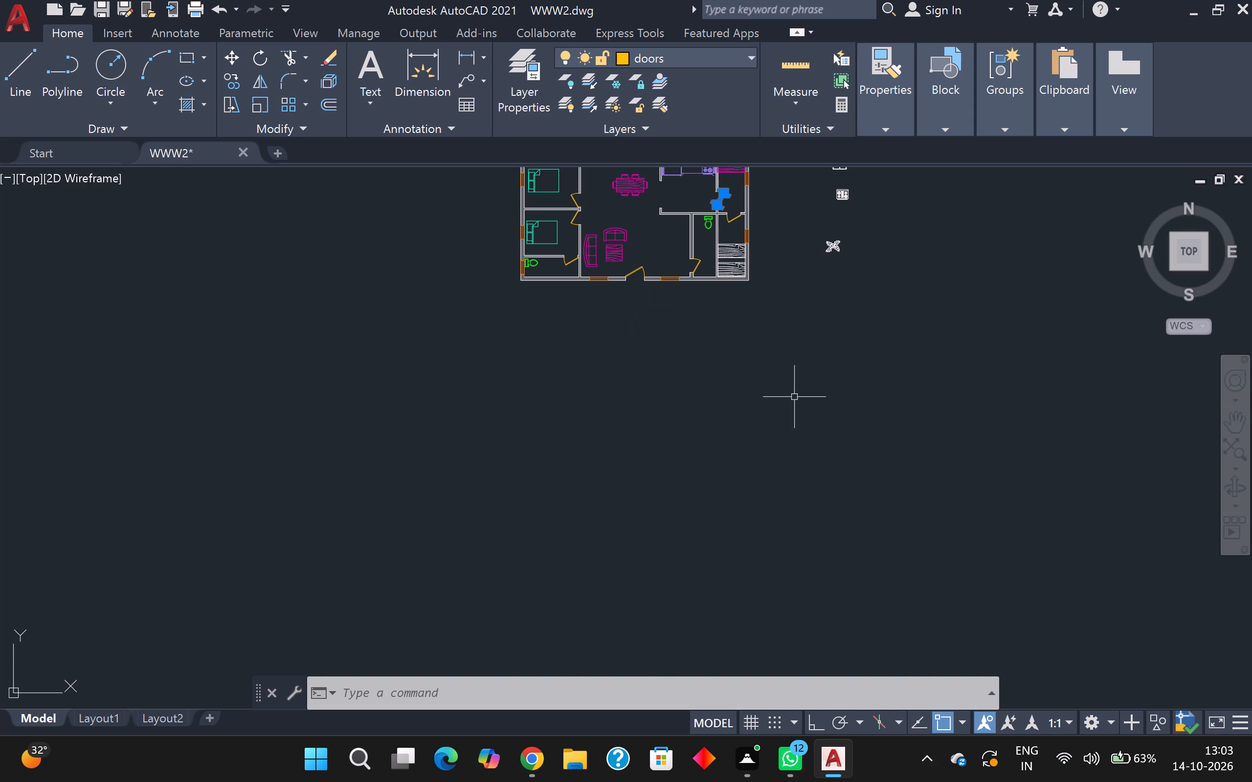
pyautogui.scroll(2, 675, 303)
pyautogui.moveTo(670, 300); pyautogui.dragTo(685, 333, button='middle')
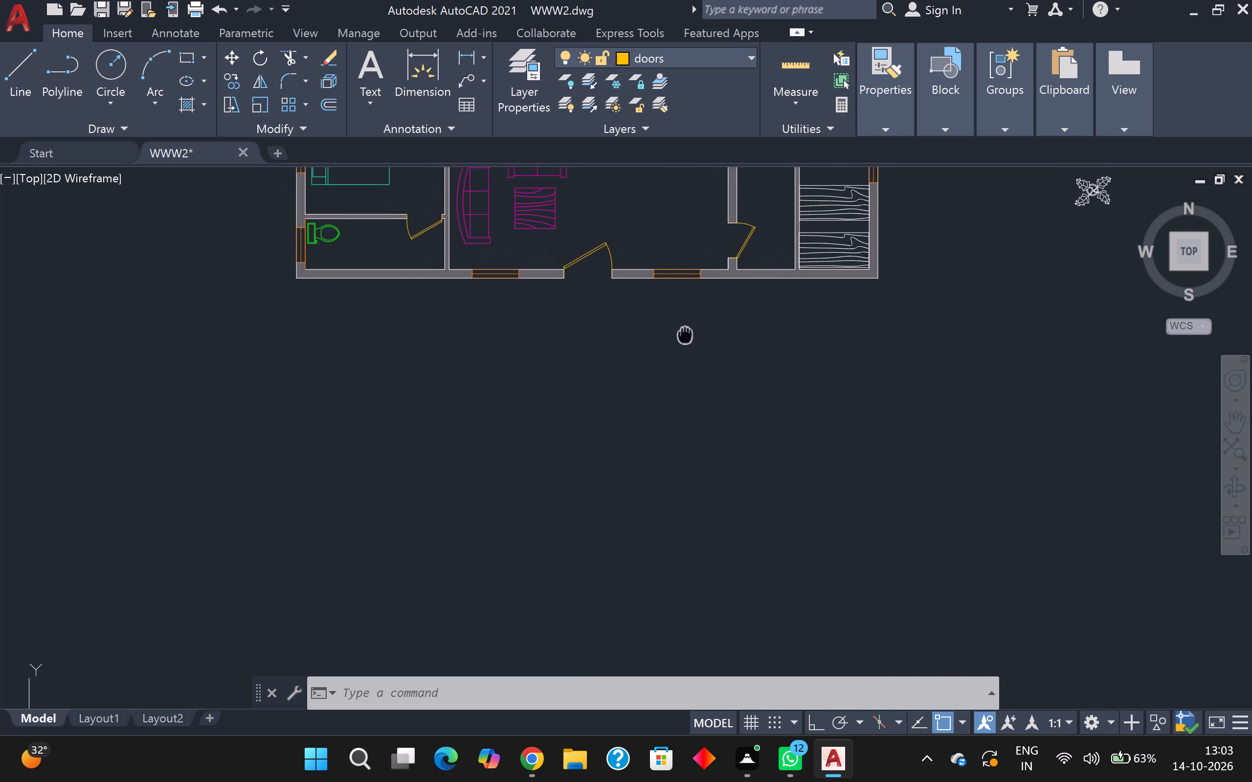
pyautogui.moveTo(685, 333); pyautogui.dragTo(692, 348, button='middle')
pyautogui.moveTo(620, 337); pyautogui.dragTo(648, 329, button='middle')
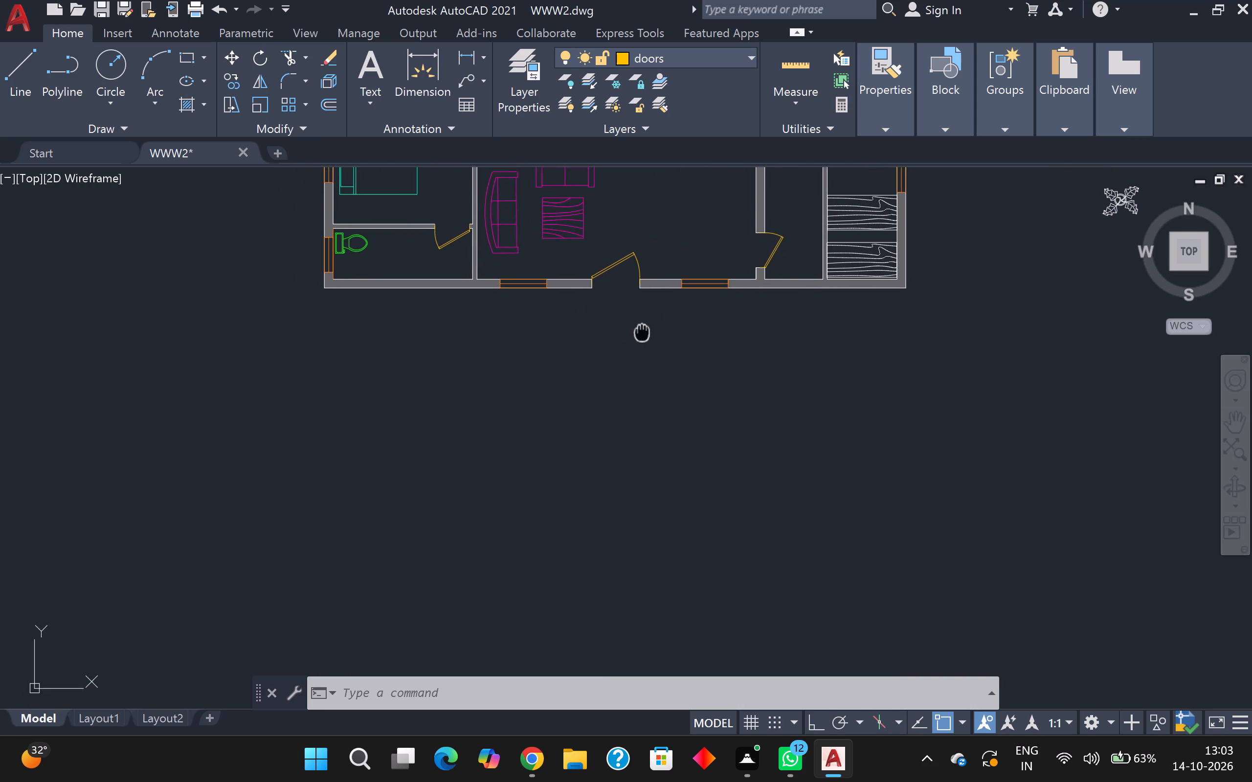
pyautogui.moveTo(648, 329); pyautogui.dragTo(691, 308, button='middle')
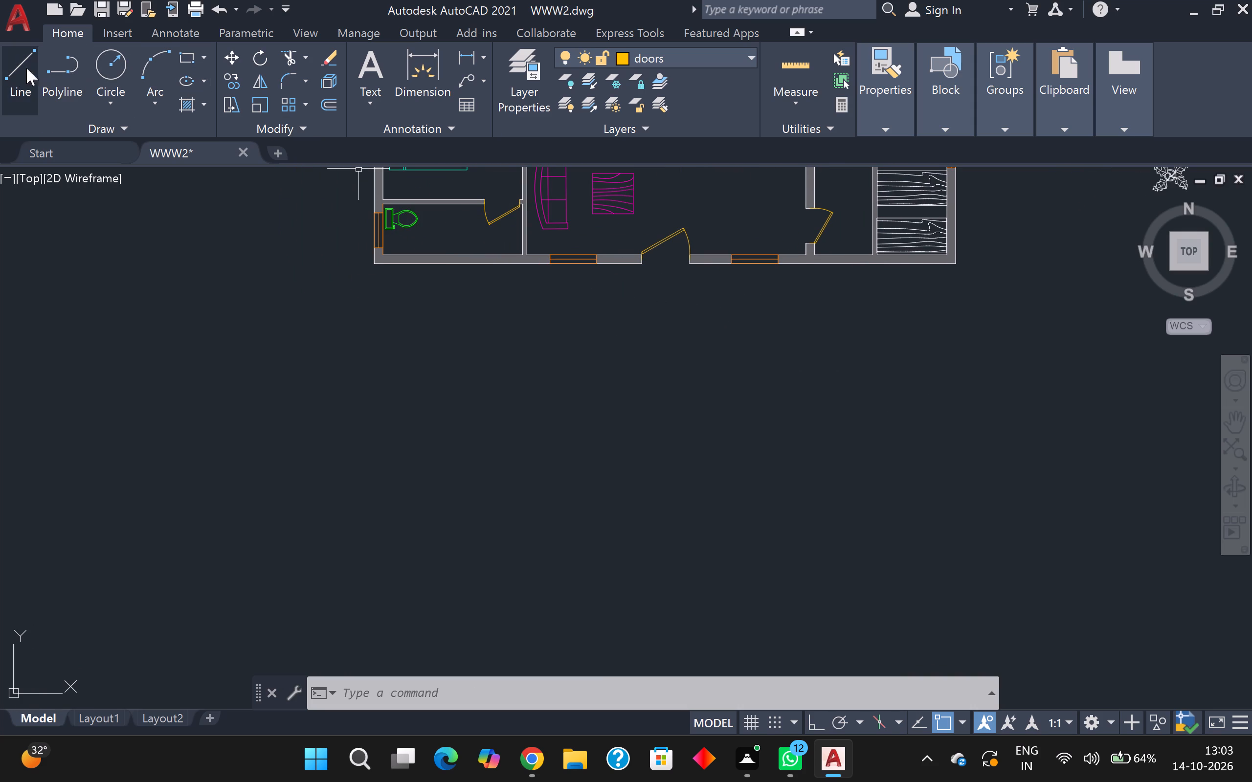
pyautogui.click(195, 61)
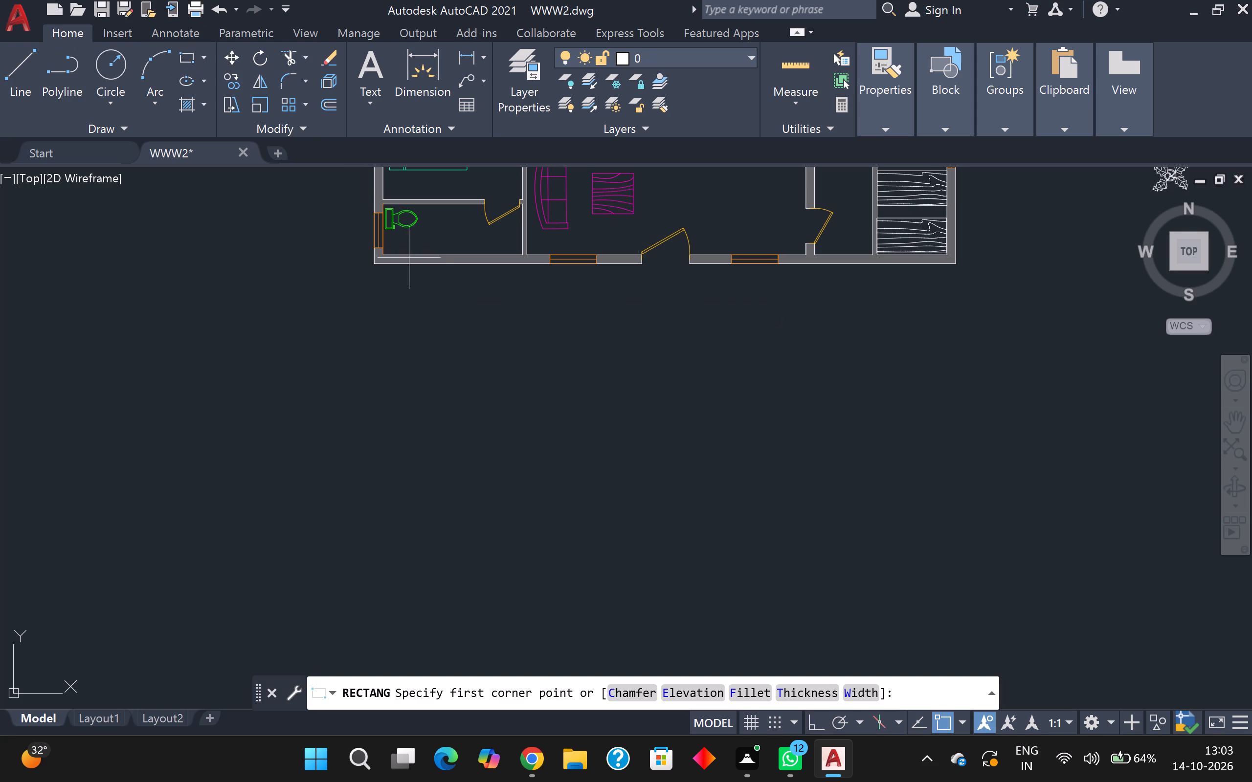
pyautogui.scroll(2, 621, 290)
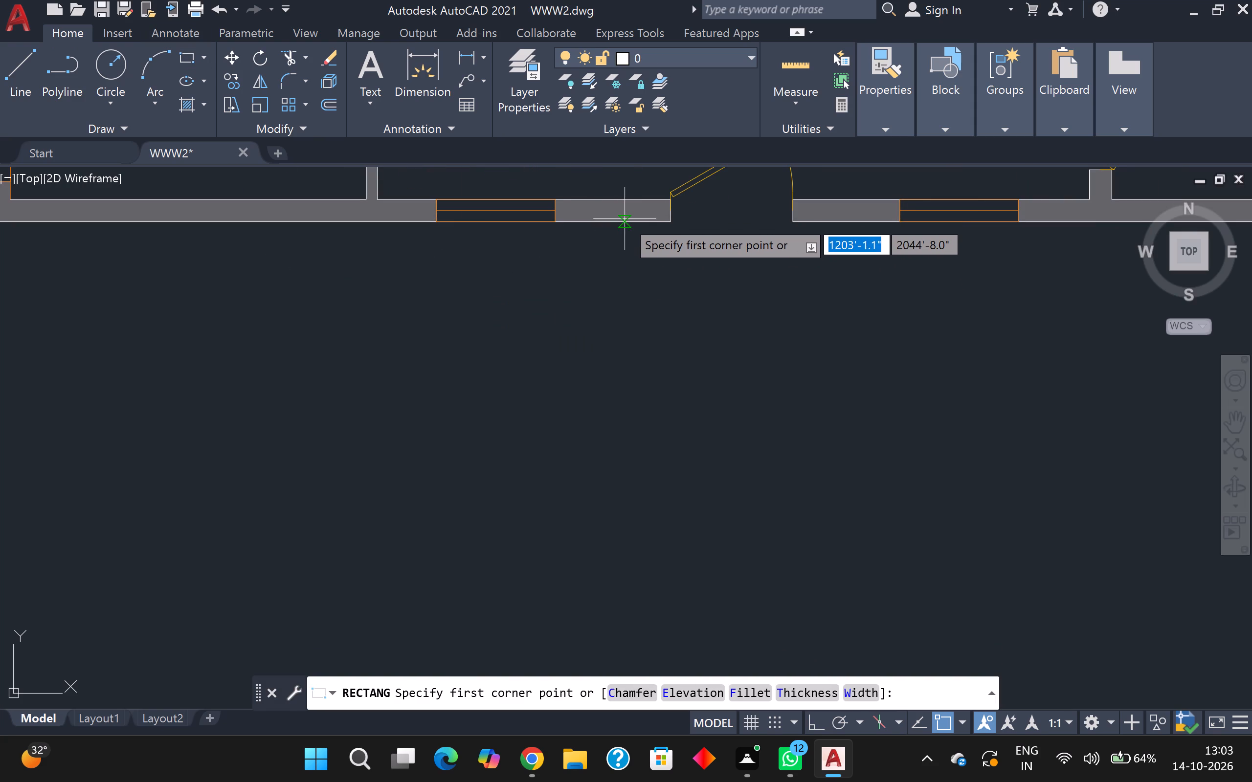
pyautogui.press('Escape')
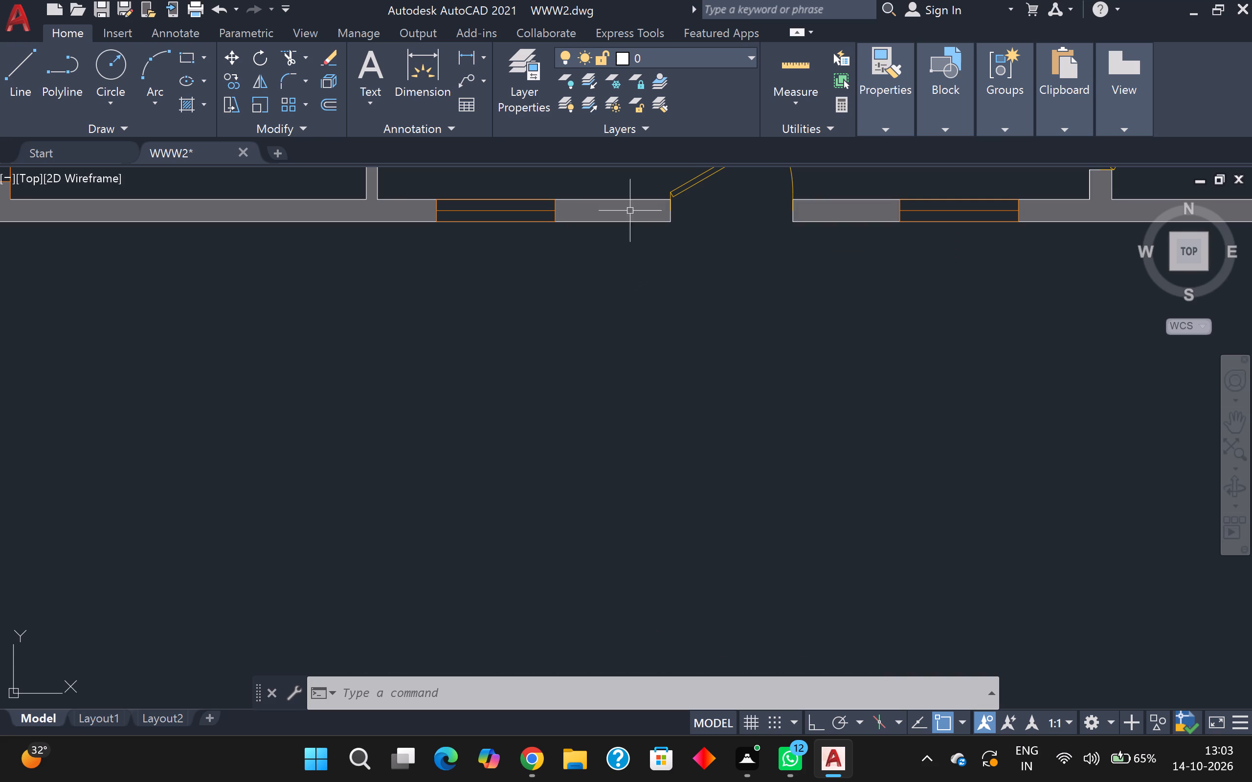
# With Ortho on, draw a 6' line down from the near outer corner of the window left of the entrance, continuing 10' right.
pyautogui.scroll(-4, 357, 246)
pyautogui.moveTo(374, 253); pyautogui.dragTo(401, 330, button='middle')
pyautogui.scroll(4, 423, 344)
pyautogui.scroll(-3, 422, 341)
pyautogui.scroll(2, 407, 301)
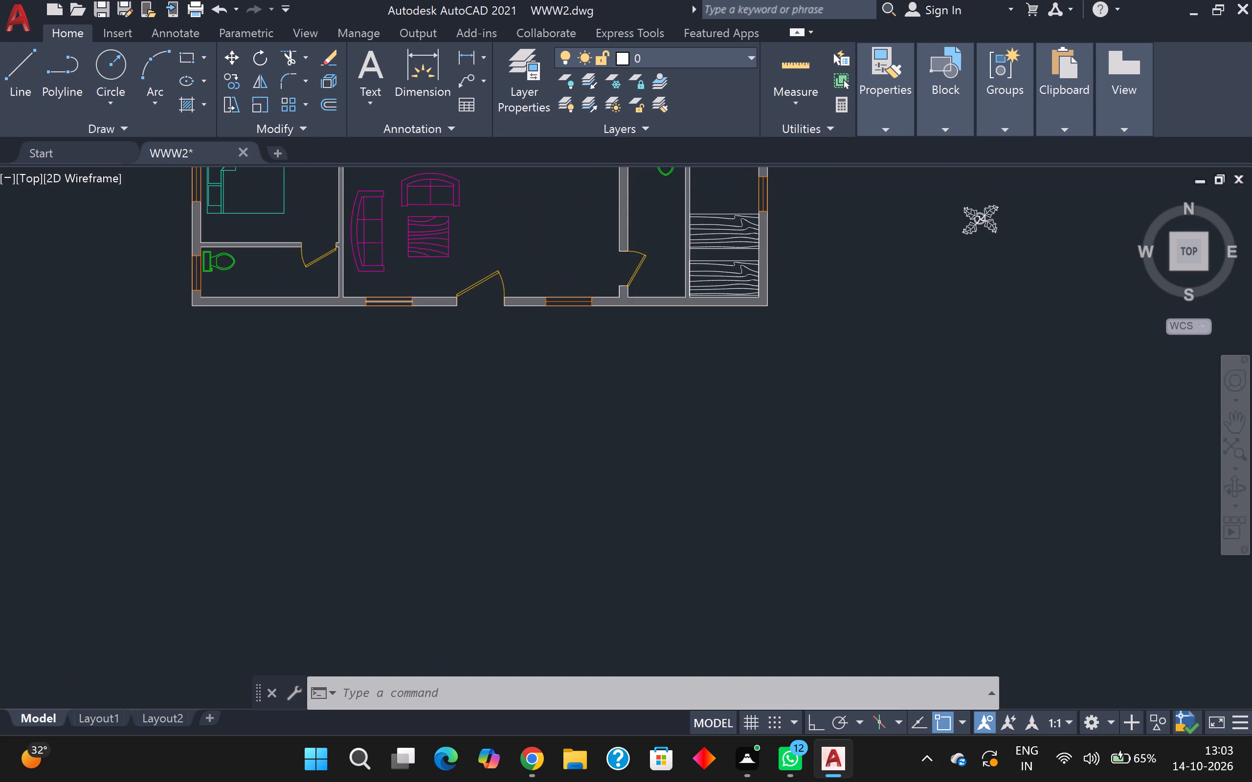
pyautogui.press('l')
pyautogui.press('Return')
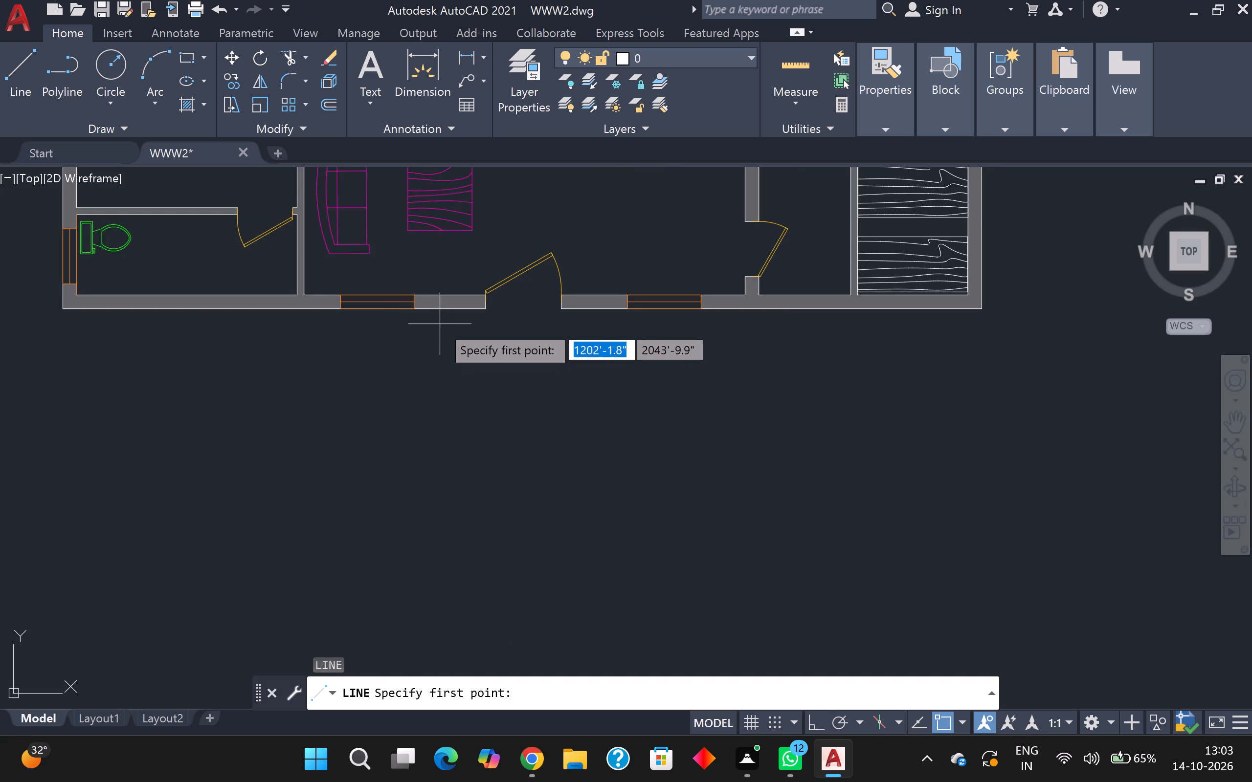
pyautogui.scroll(1, 440, 318)
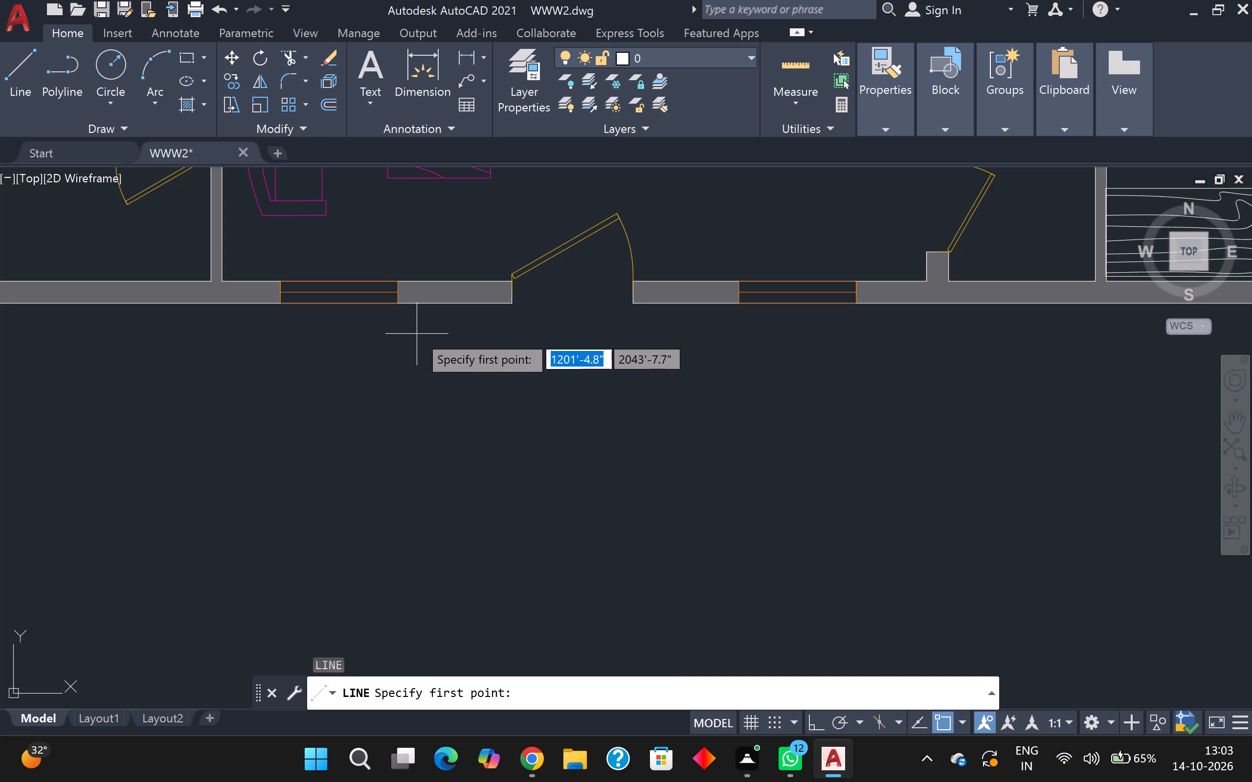
pyautogui.click(394, 307)
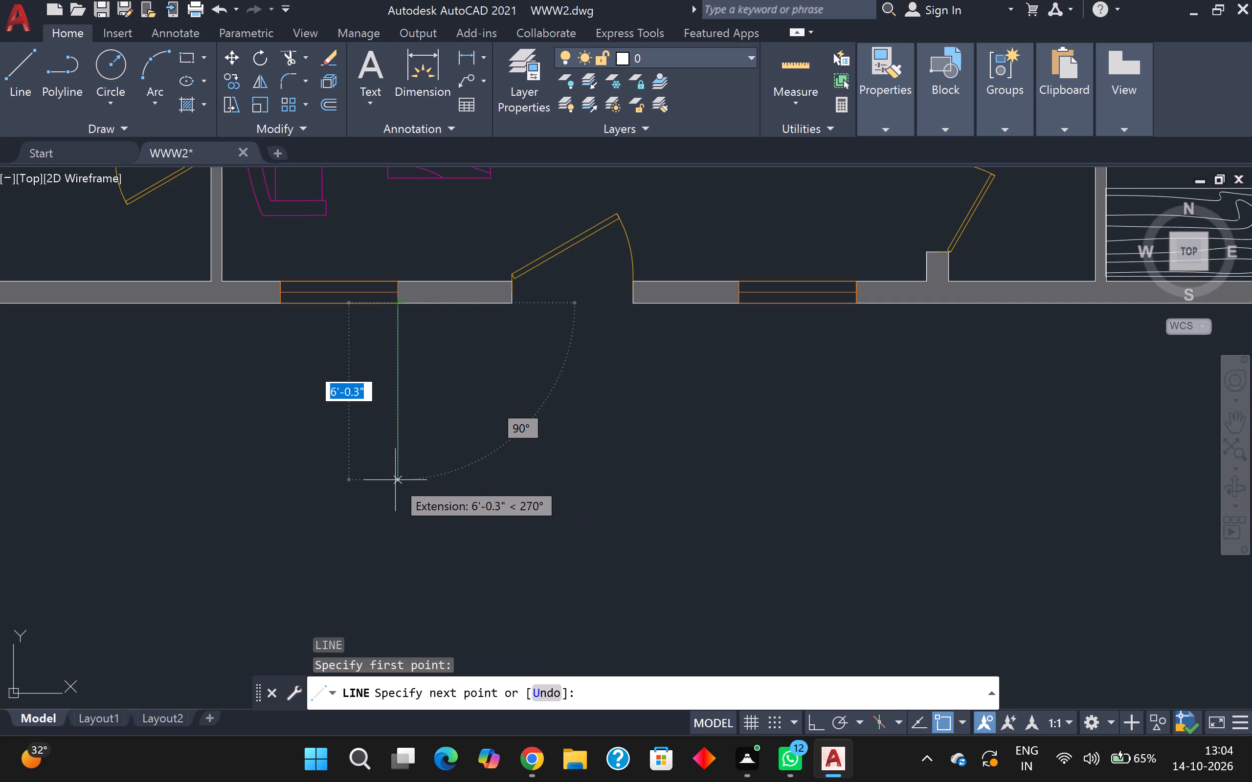
pyautogui.press('F8')
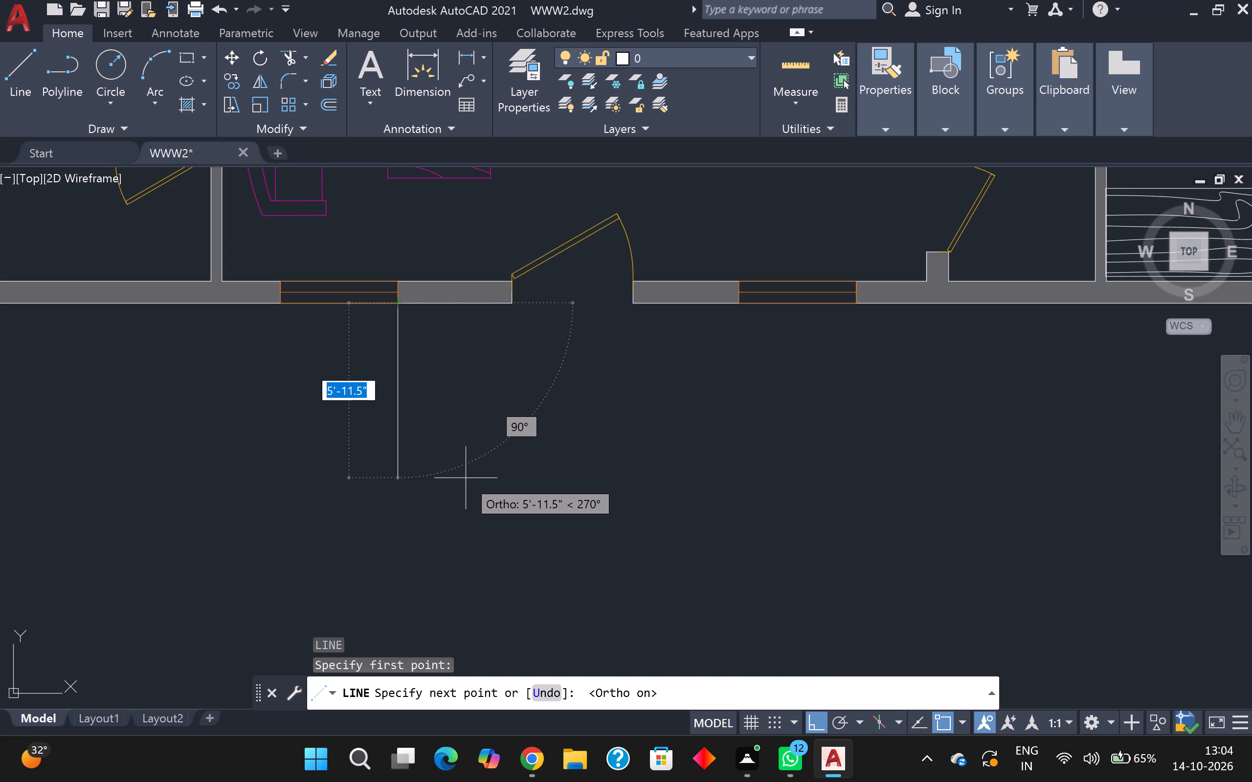
pyautogui.write("6'")
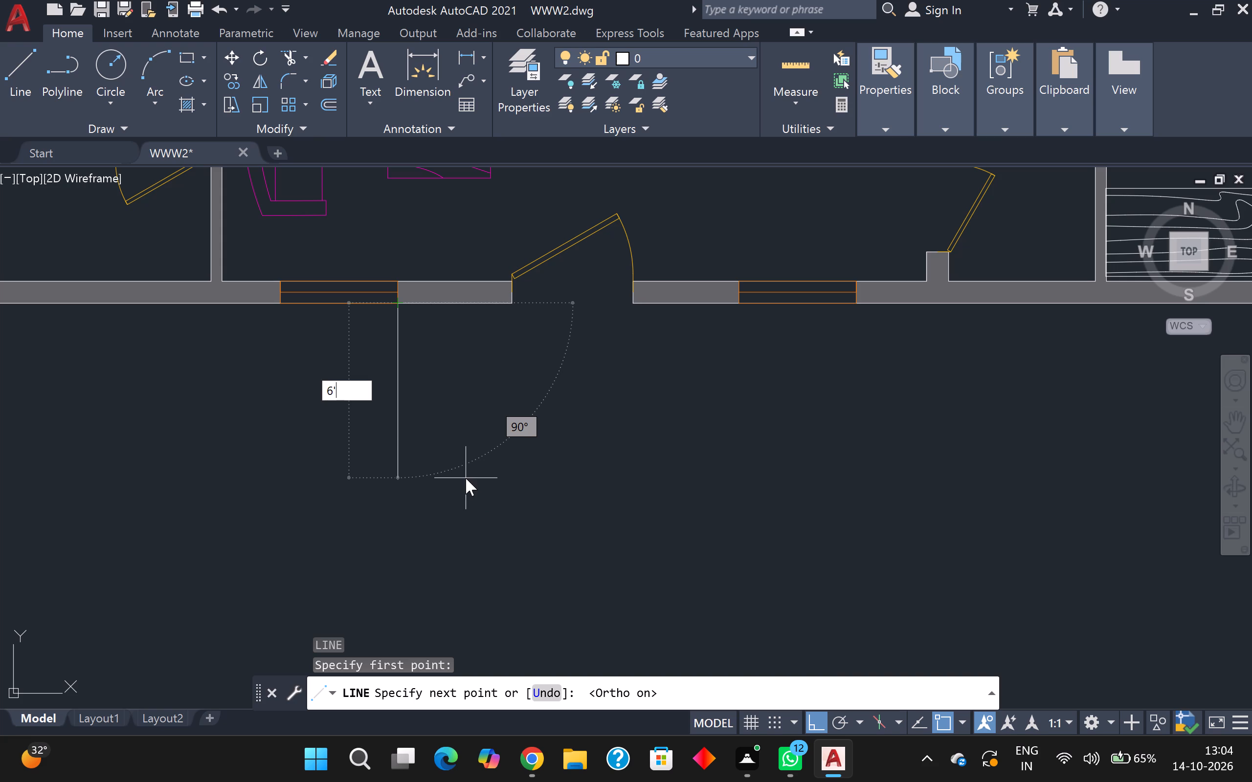
pyautogui.press('Return')
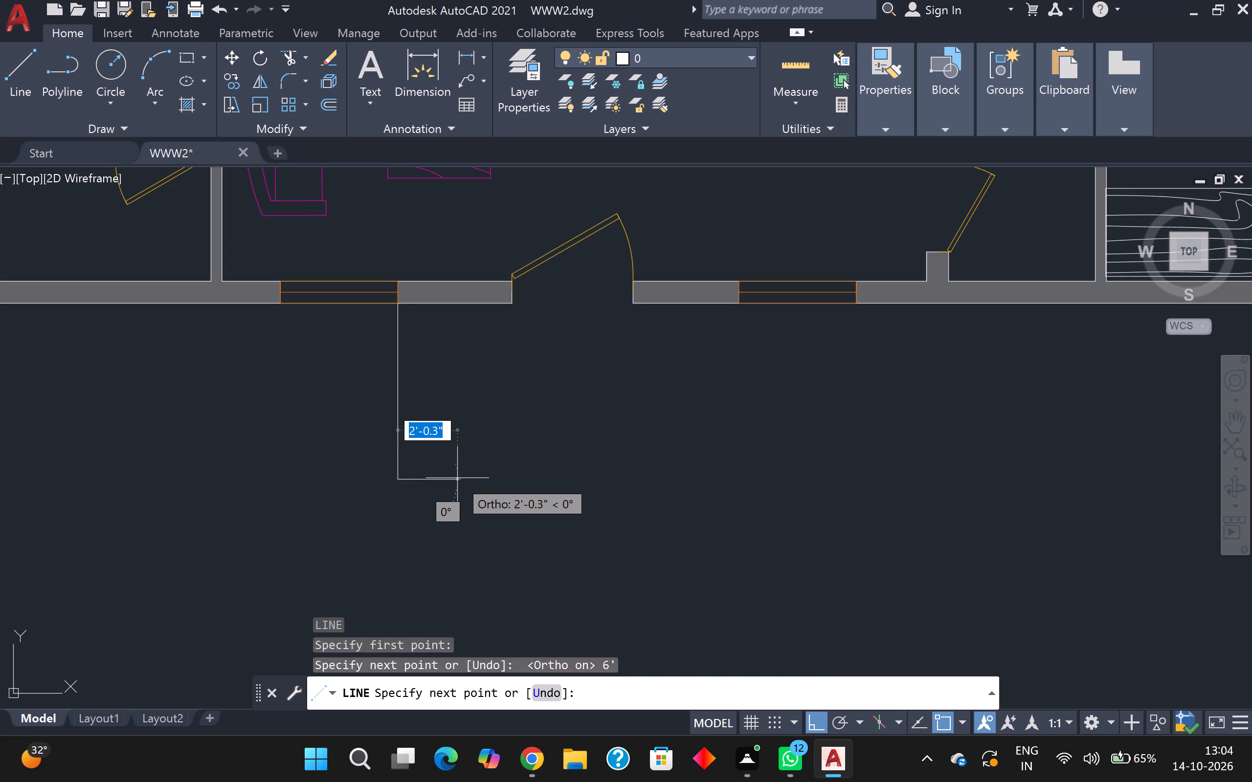
pyautogui.press('3')
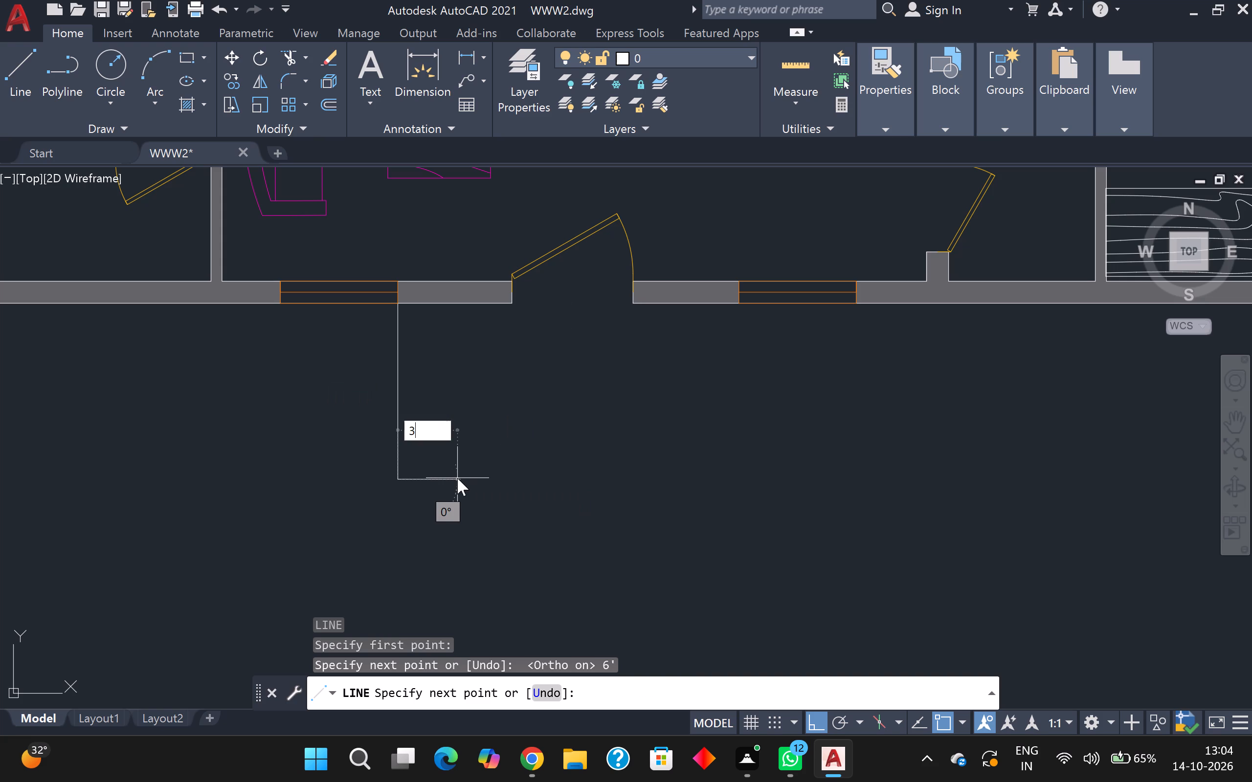
pyautogui.press("'")
pyautogui.press('BackSpace')
pyautogui.press('BackSpace')
pyautogui.write('10')
pyautogui.press("'")
pyautogui.press('Return')
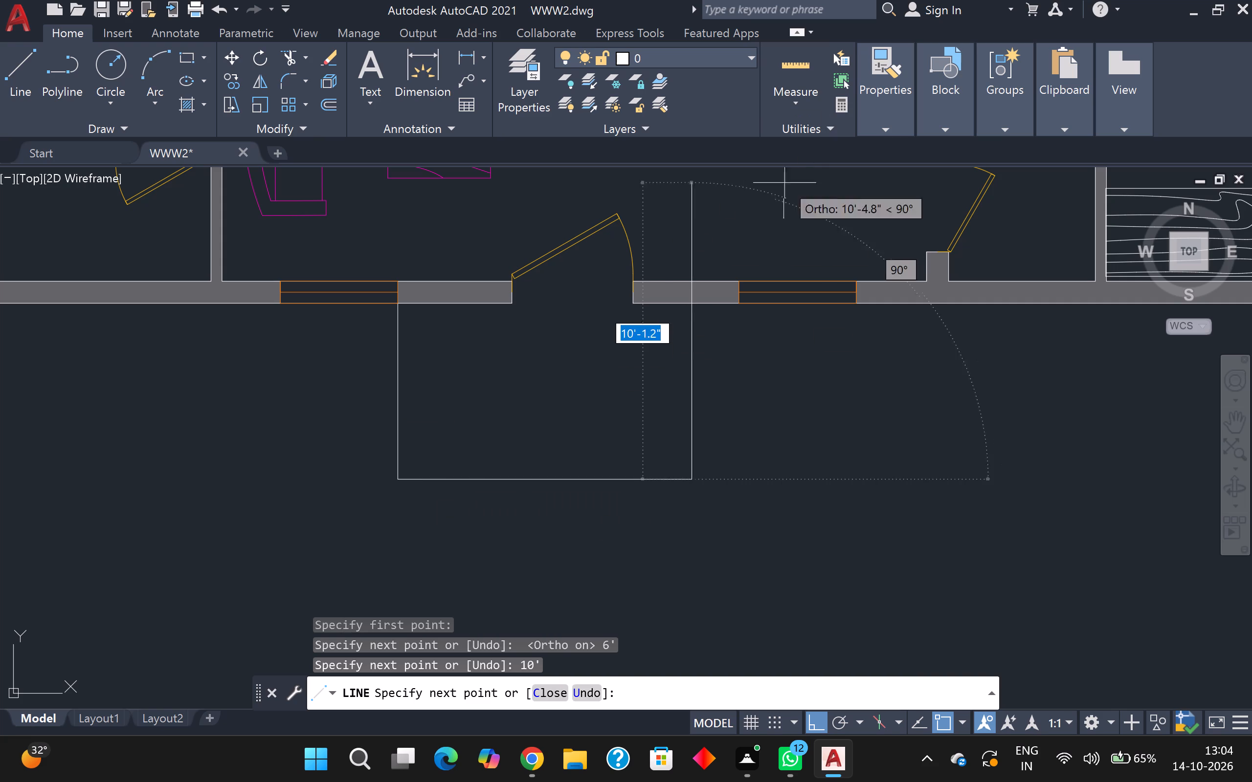
pyautogui.press('Escape')
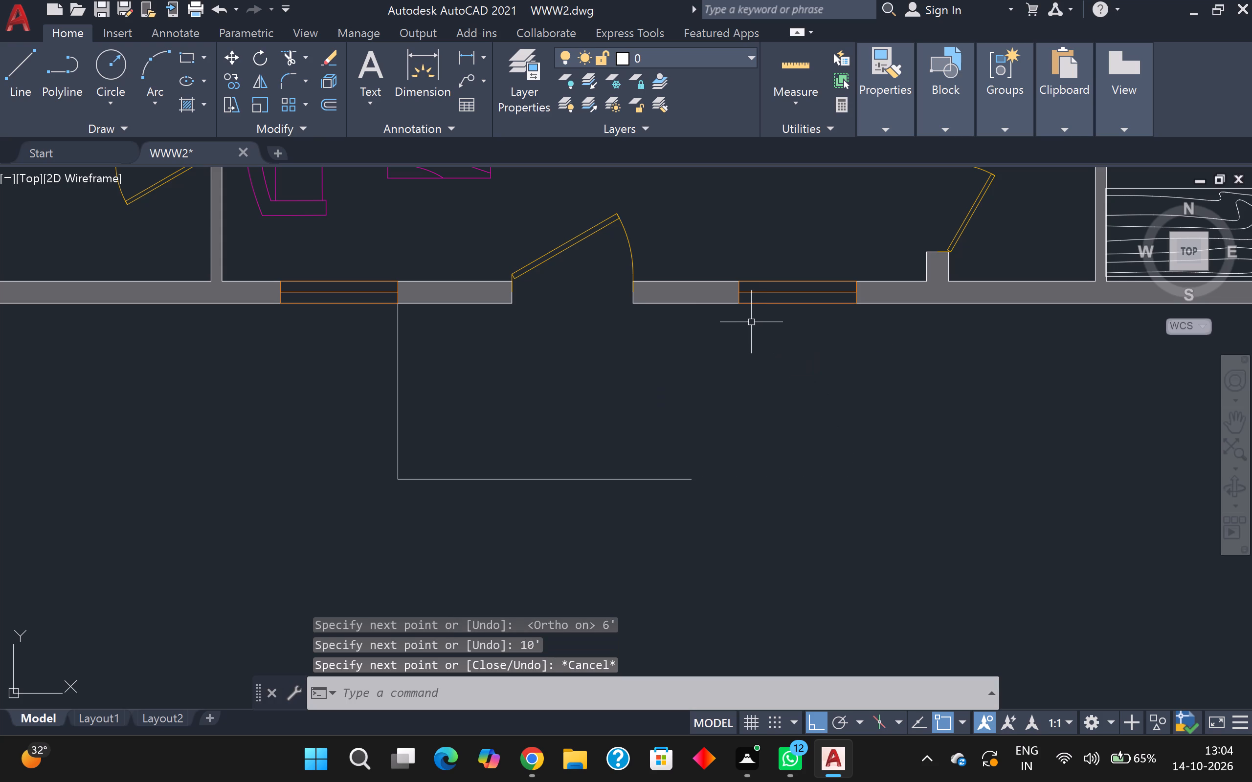
# Draw a 6' line down from the near outer corner of the window right of the entrance, joined to the 10' line's open end.
pyautogui.press('l')
pyautogui.press('Return')
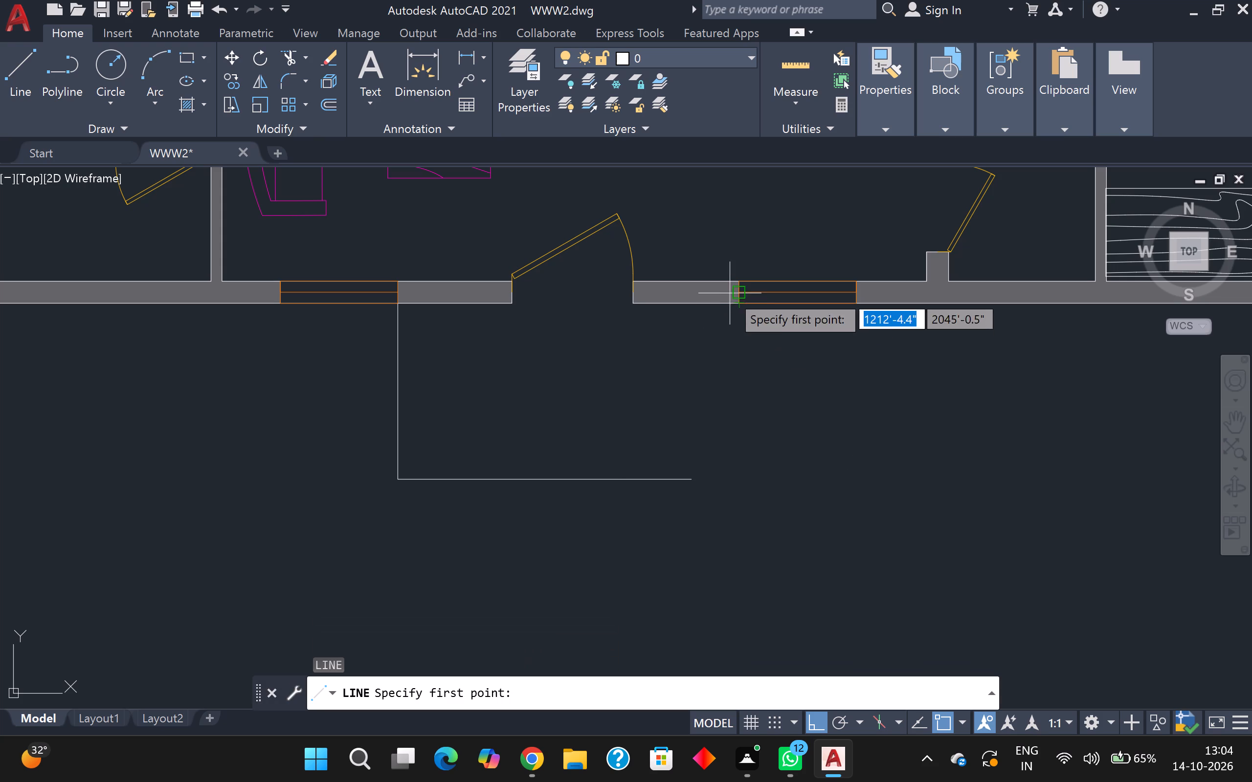
pyautogui.scroll(2, 744, 316)
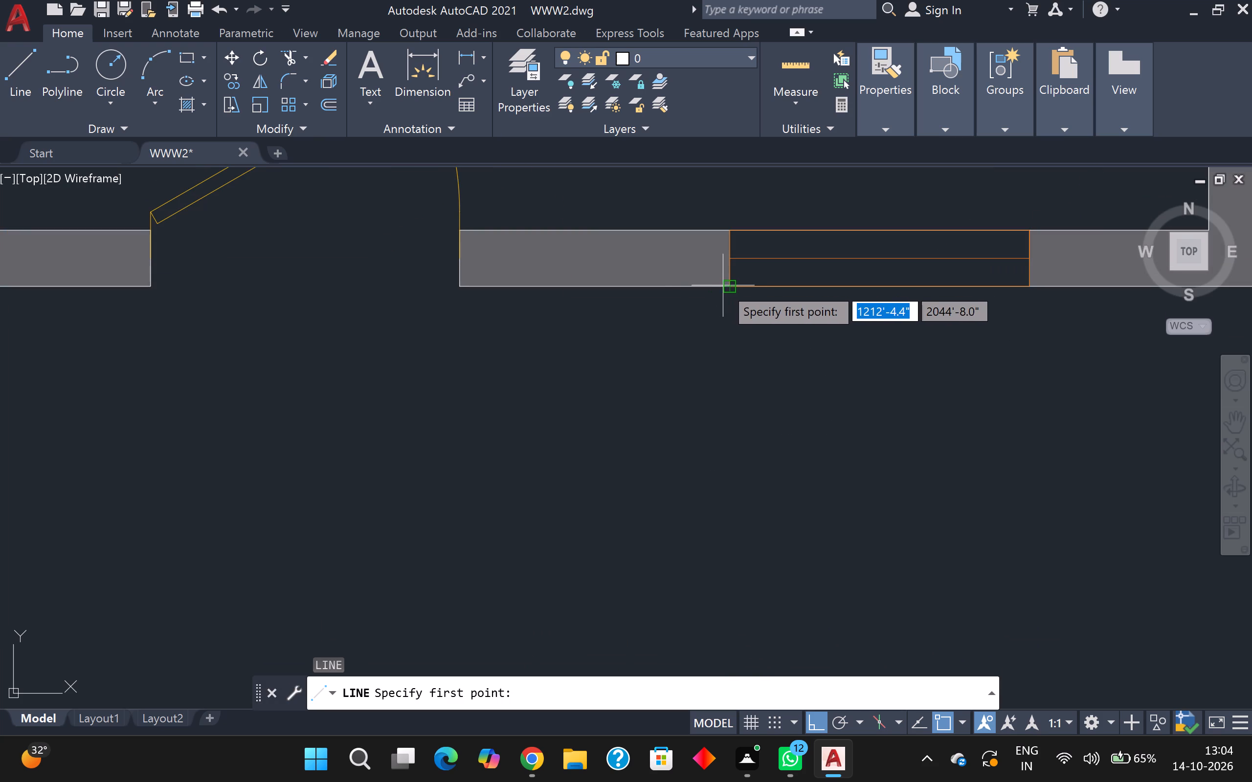
pyautogui.click(727, 286)
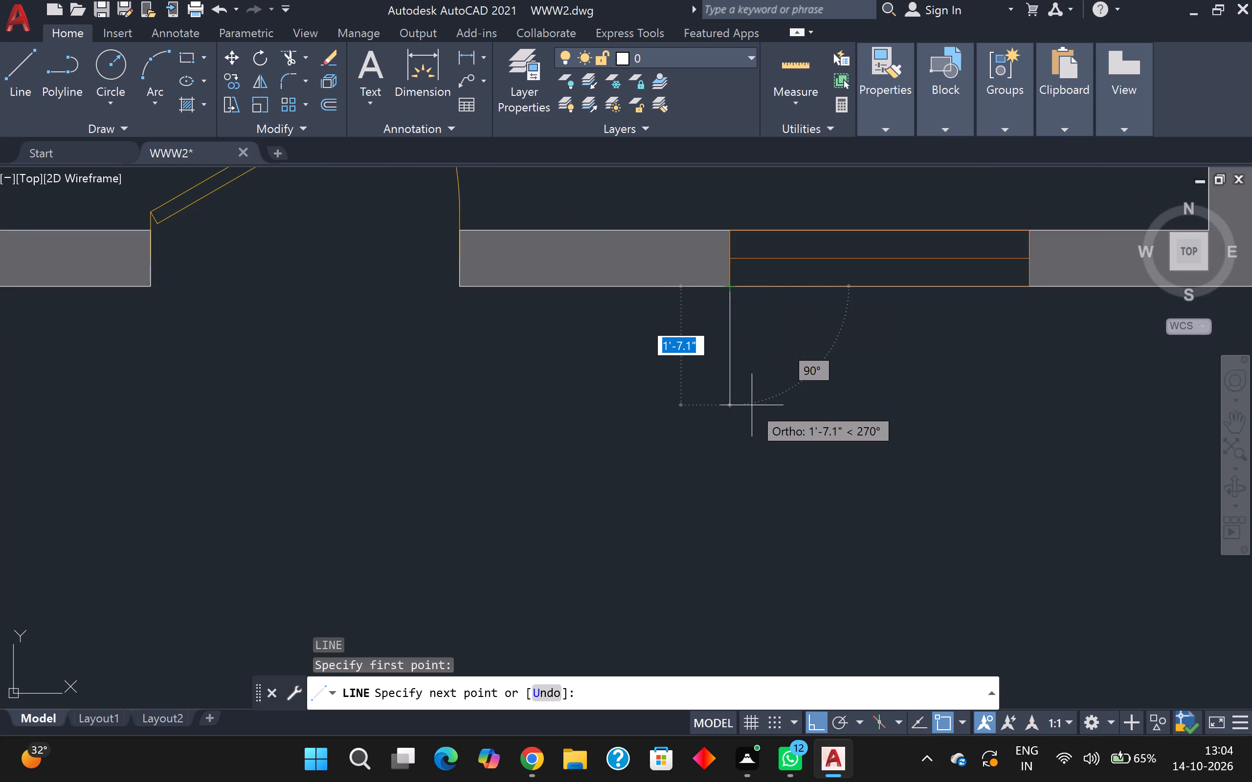
pyautogui.write("6'")
pyautogui.press('Return')
pyautogui.scroll(-3, 904, 545)
pyautogui.moveTo(893, 536); pyautogui.dragTo(893, 520, button='middle')
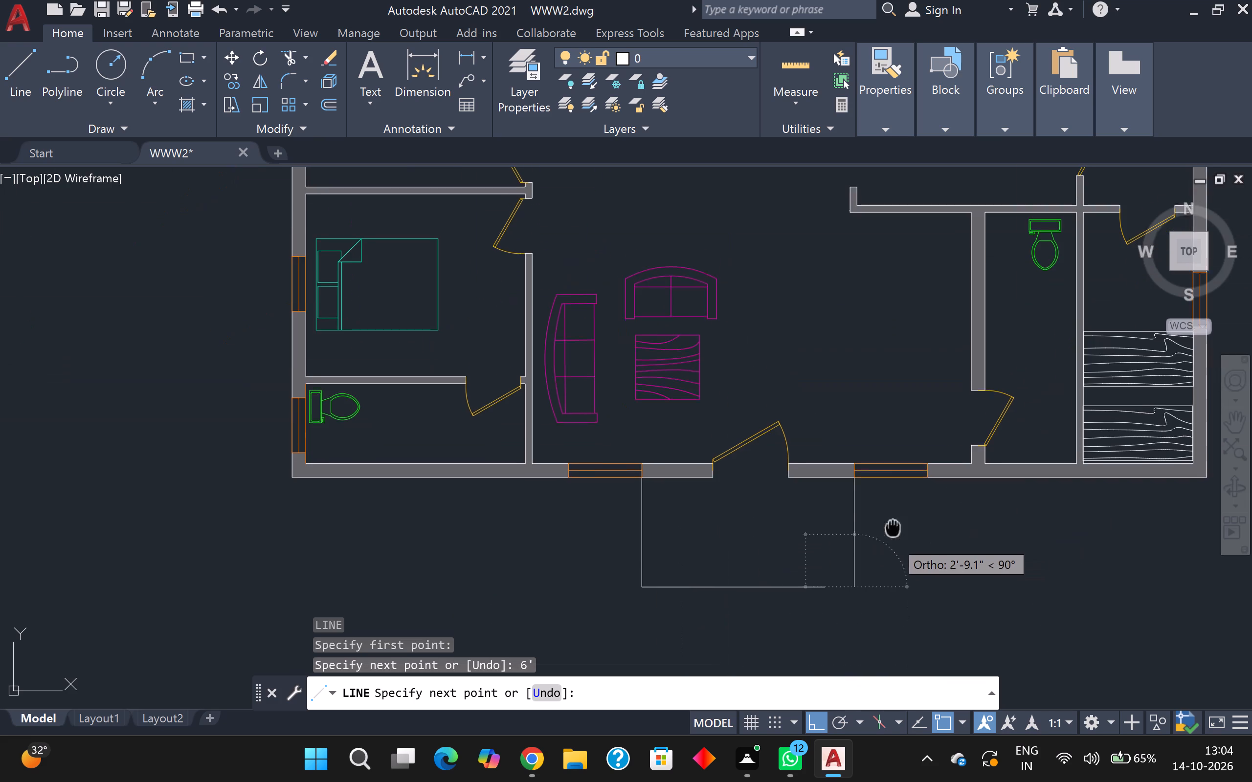
pyautogui.moveTo(893, 520); pyautogui.dragTo(890, 391, button='middle')
pyautogui.scroll(3, 855, 453)
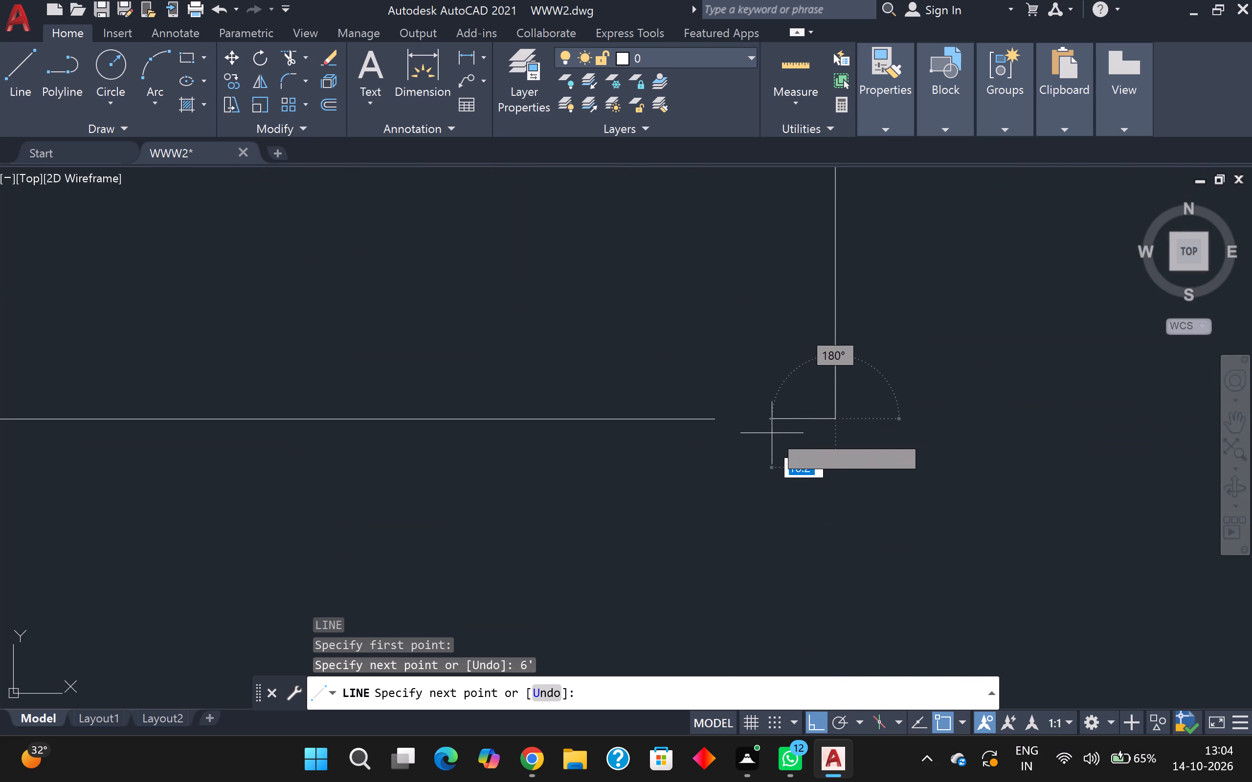
pyautogui.scroll(5, 707, 428)
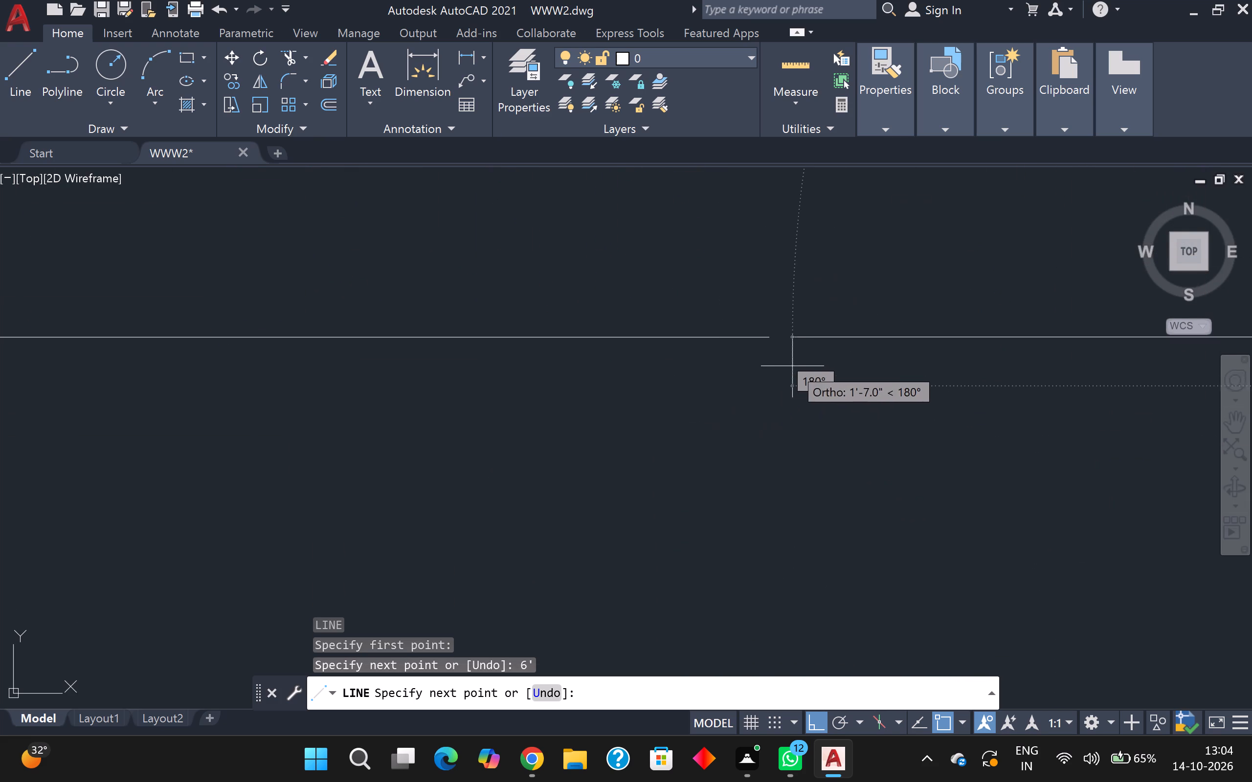
pyautogui.click(771, 338)
pyautogui.scroll(-3, 760, 354)
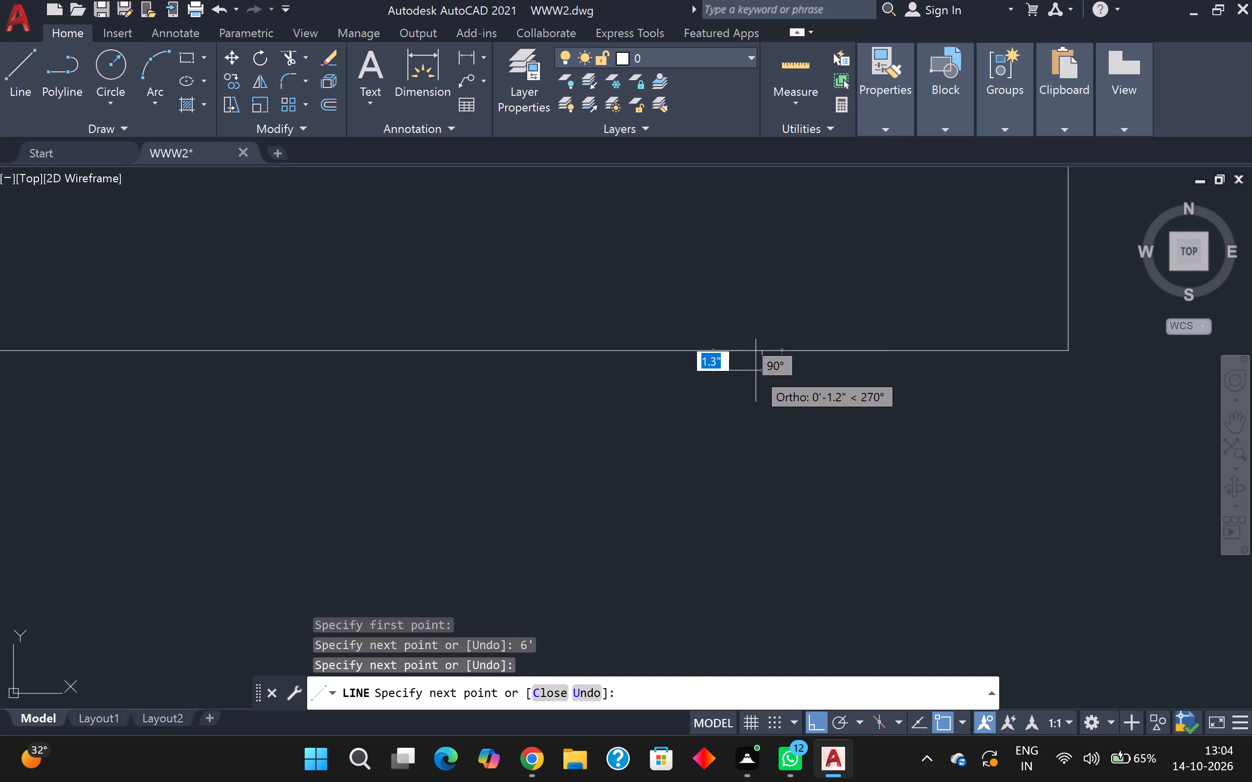
pyautogui.press('Escape')
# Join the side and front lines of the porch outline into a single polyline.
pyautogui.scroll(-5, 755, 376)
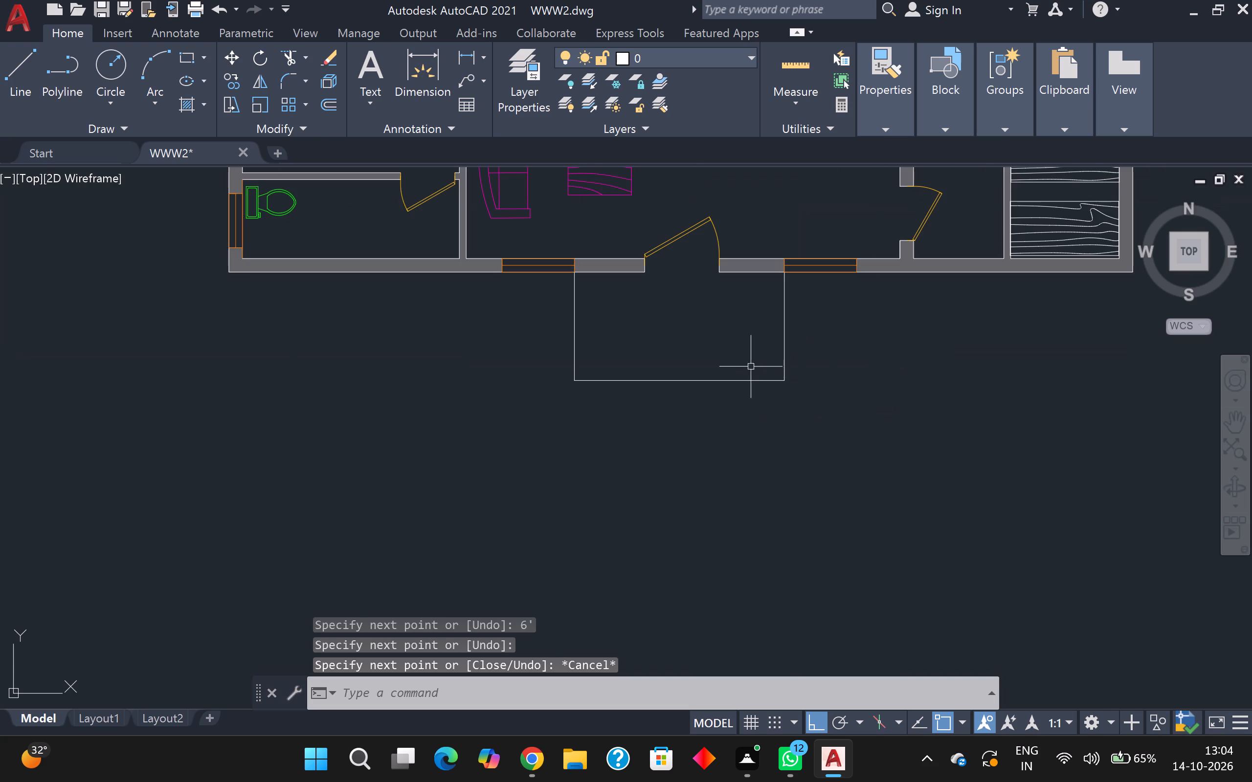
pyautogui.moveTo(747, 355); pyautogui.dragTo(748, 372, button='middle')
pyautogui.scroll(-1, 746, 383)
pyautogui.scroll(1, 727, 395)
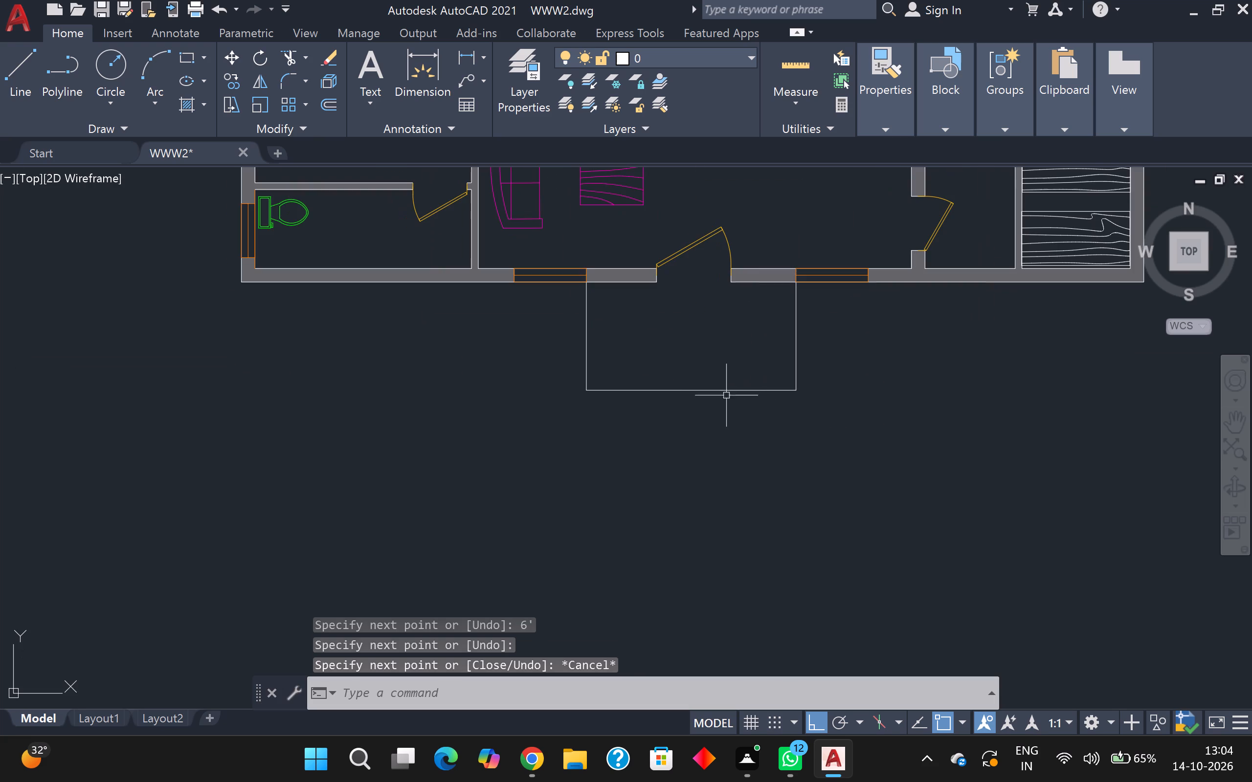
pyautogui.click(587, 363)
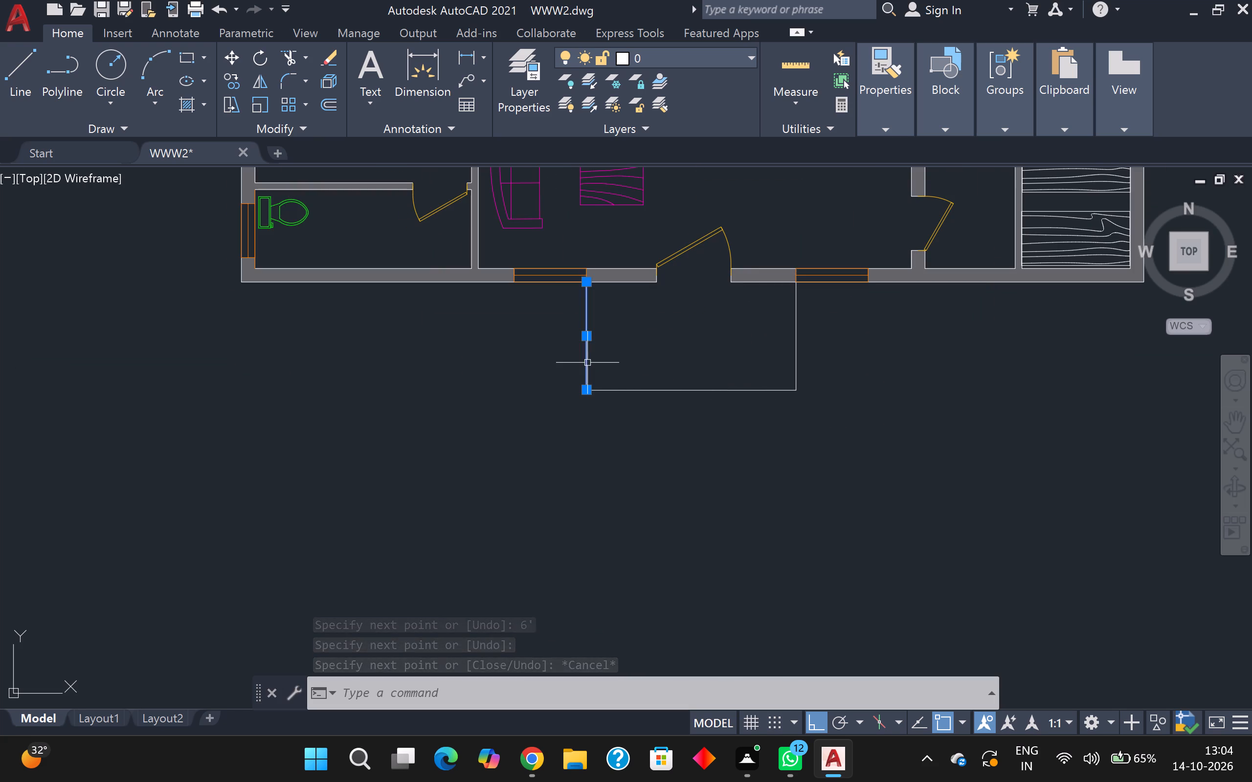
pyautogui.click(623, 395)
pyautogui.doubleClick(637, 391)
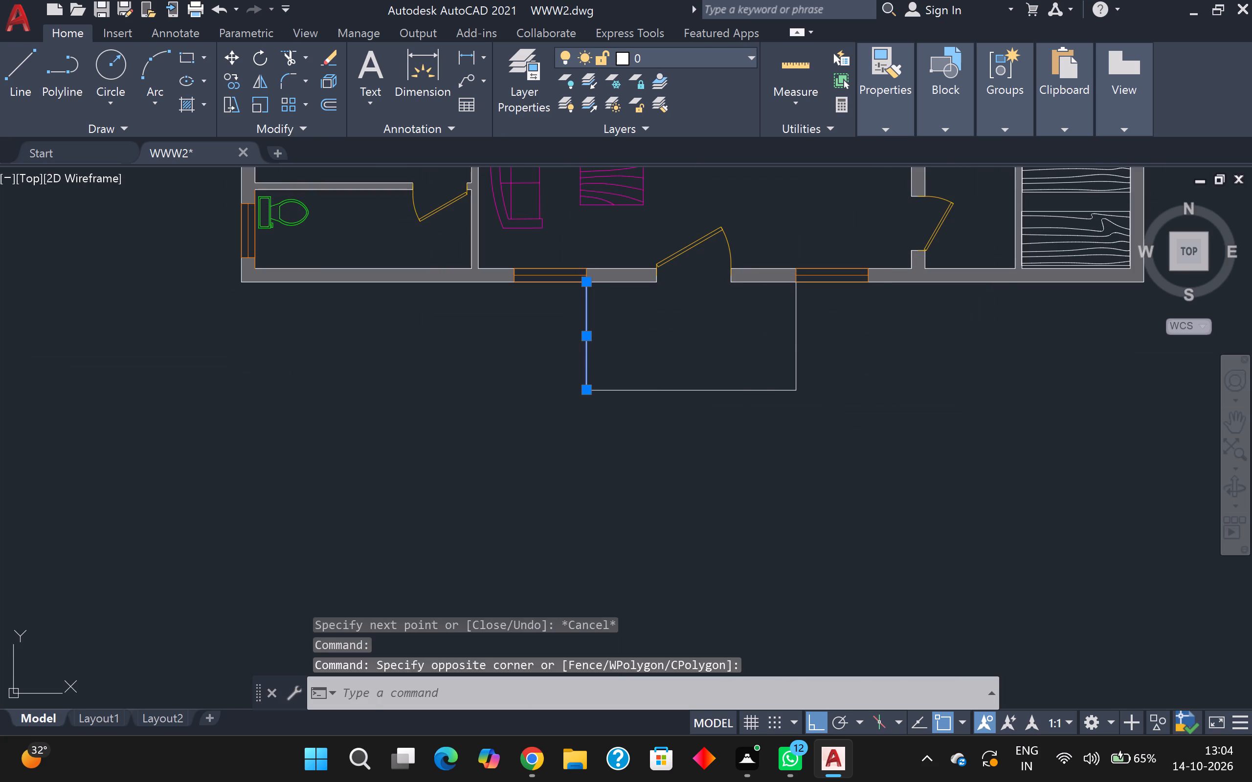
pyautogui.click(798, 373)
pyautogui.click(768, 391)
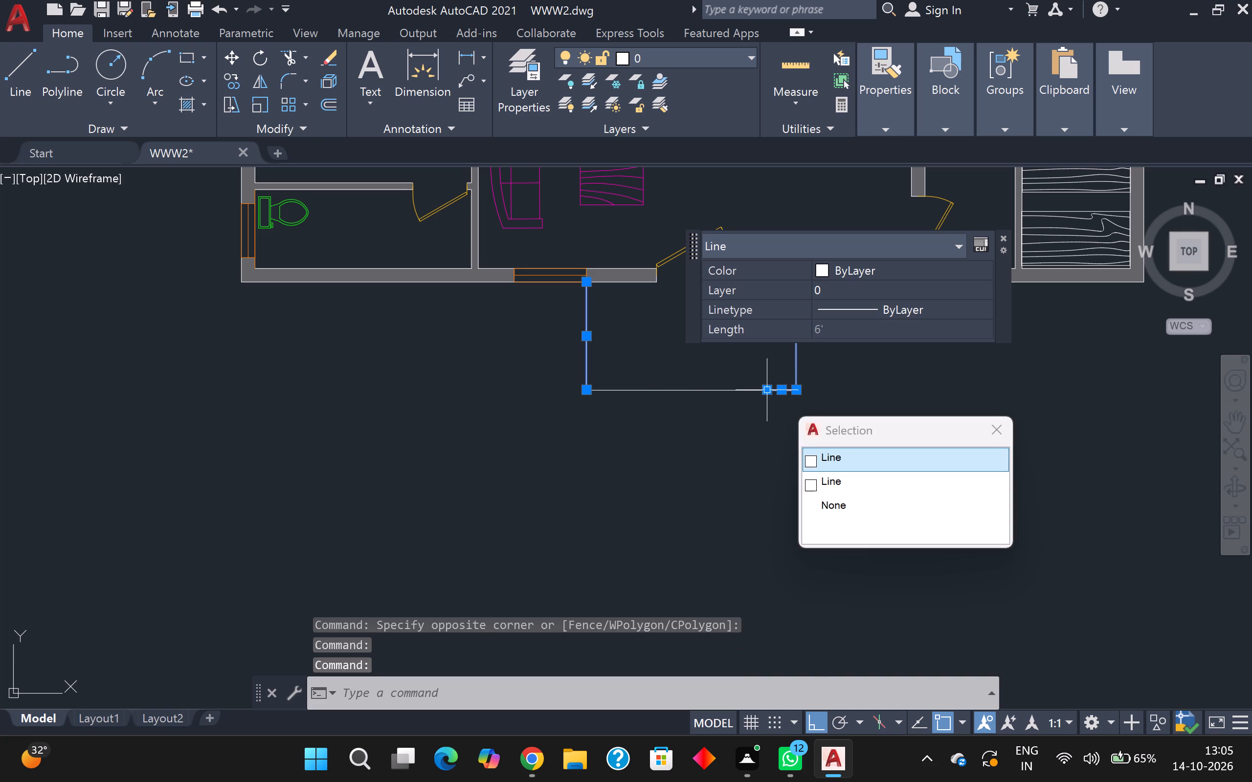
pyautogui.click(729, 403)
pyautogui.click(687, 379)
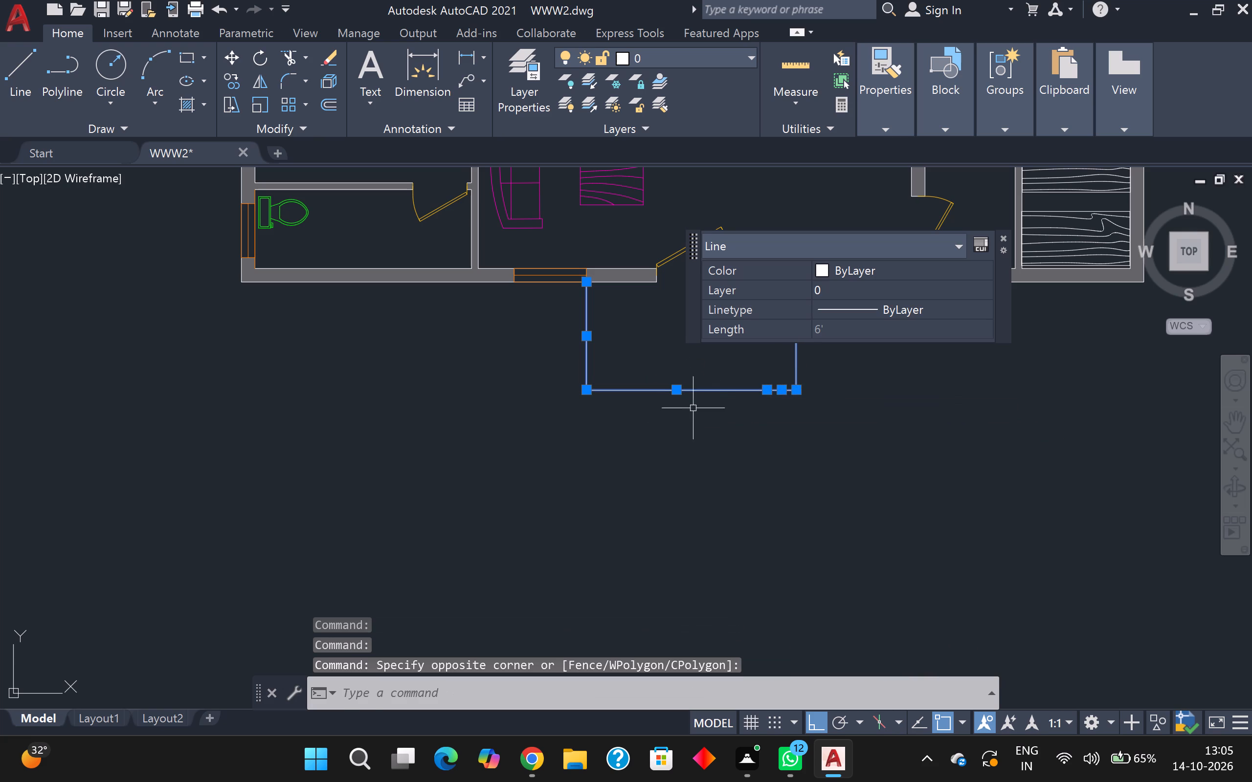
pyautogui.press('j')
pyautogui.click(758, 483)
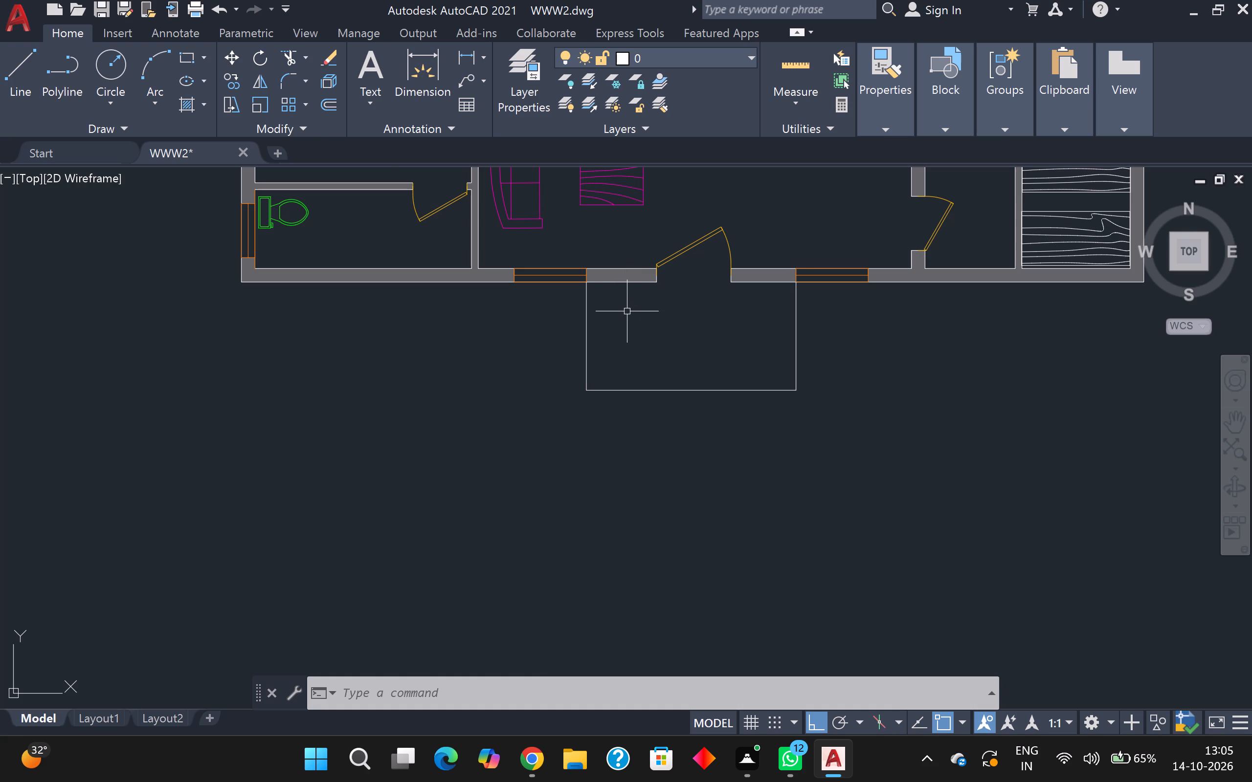
# Examine the joined porch outline in relation to the main entrance and the overall floor plan.
pyautogui.scroll(-1, 630, 319)
pyautogui.moveTo(657, 213); pyautogui.dragTo(674, 177, button='middle')
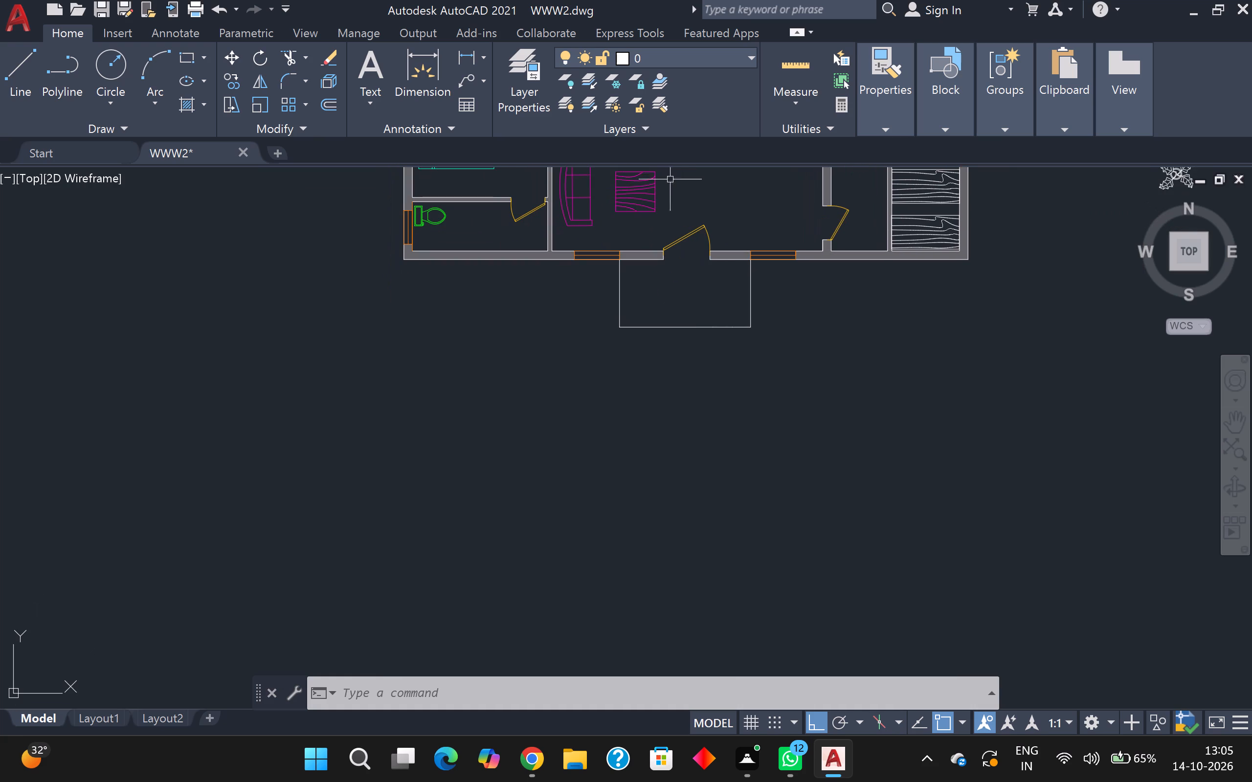
pyautogui.scroll(1, 627, 349)
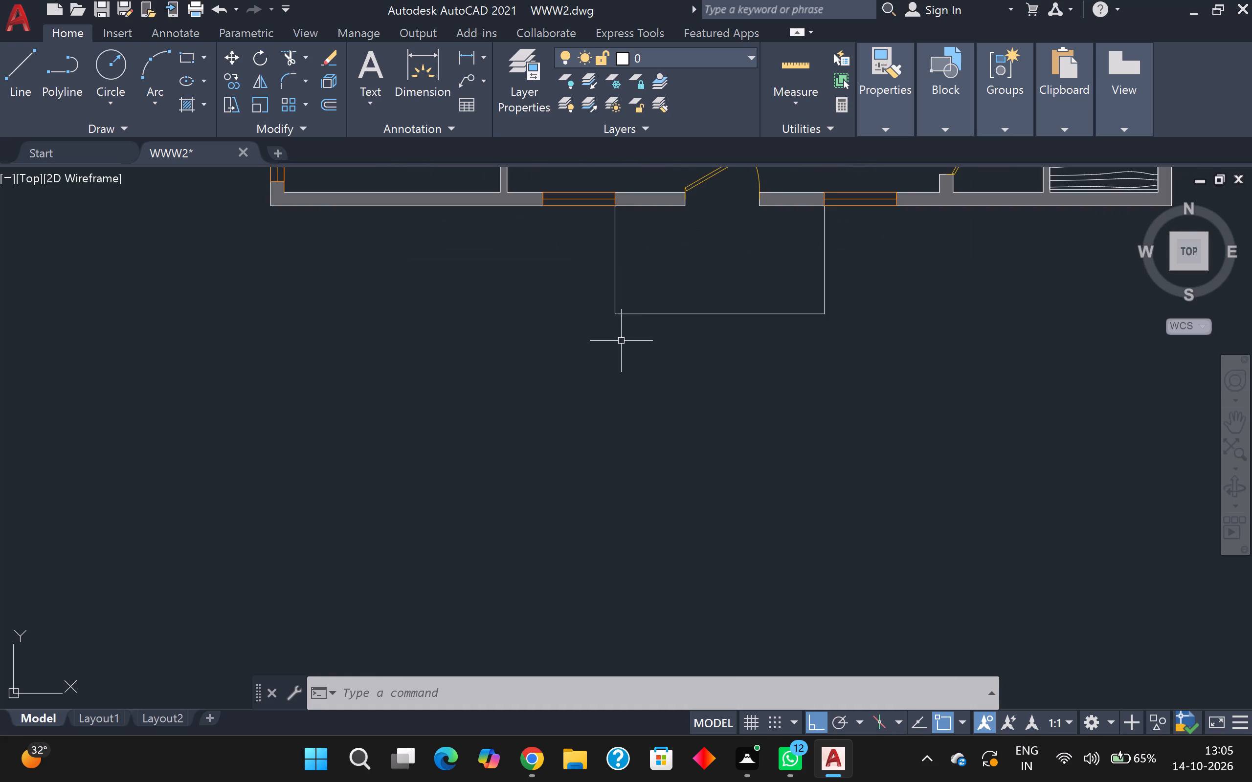
pyautogui.scroll(2, 686, 314)
pyautogui.scroll(-2, 685, 314)
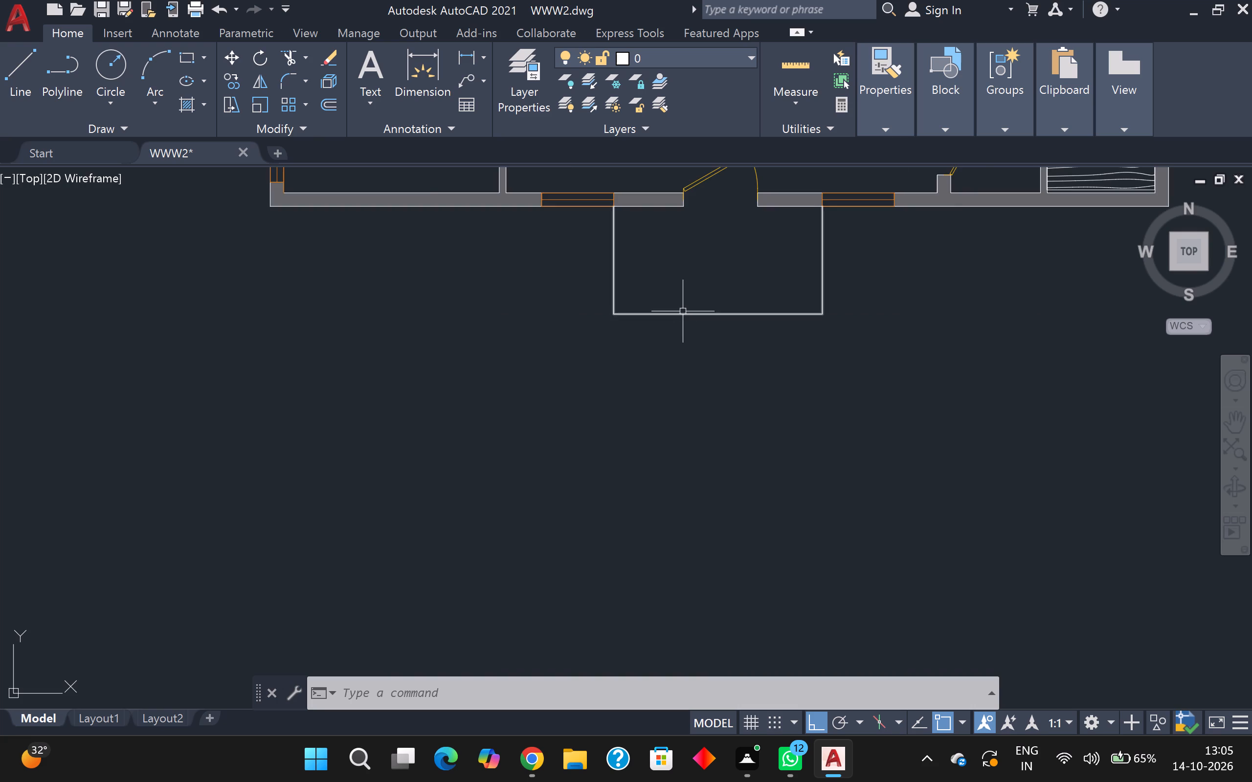
pyautogui.scroll(-1, 683, 310)
pyautogui.scroll(1, 679, 309)
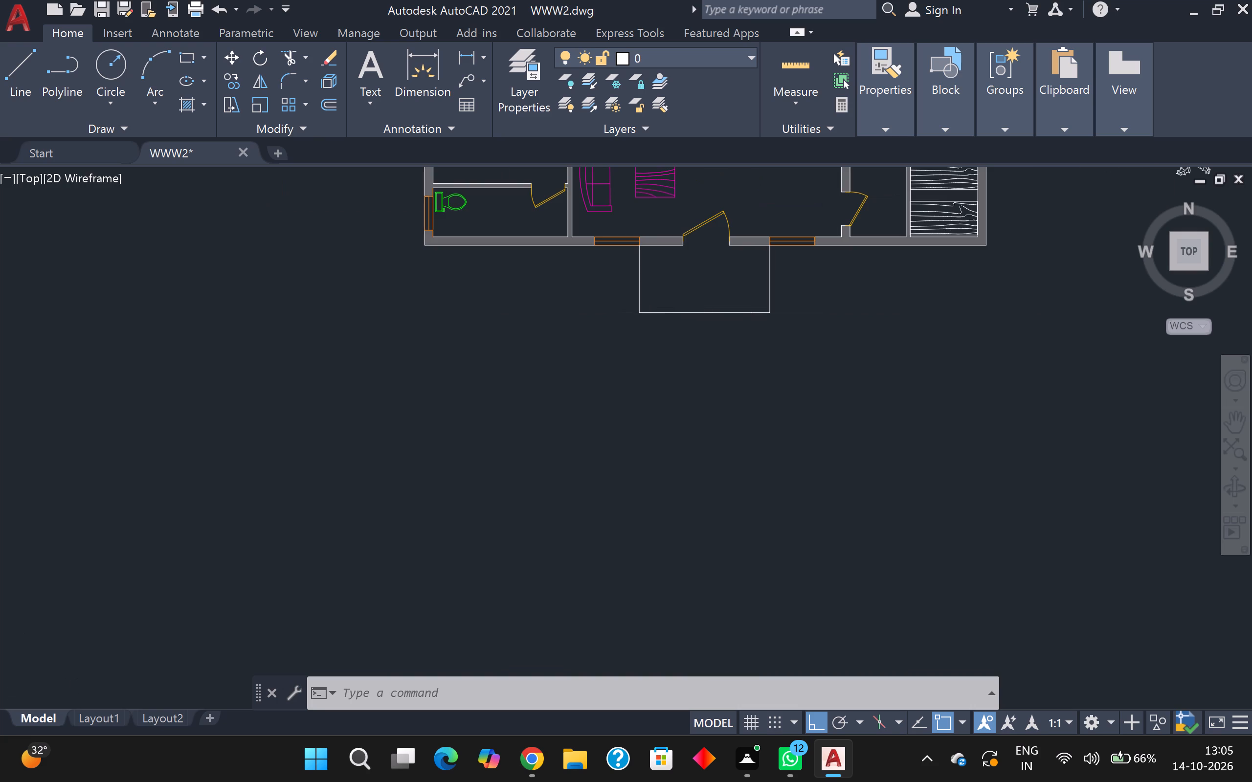
pyautogui.scroll(-3, 679, 307)
pyautogui.scroll(4, 682, 299)
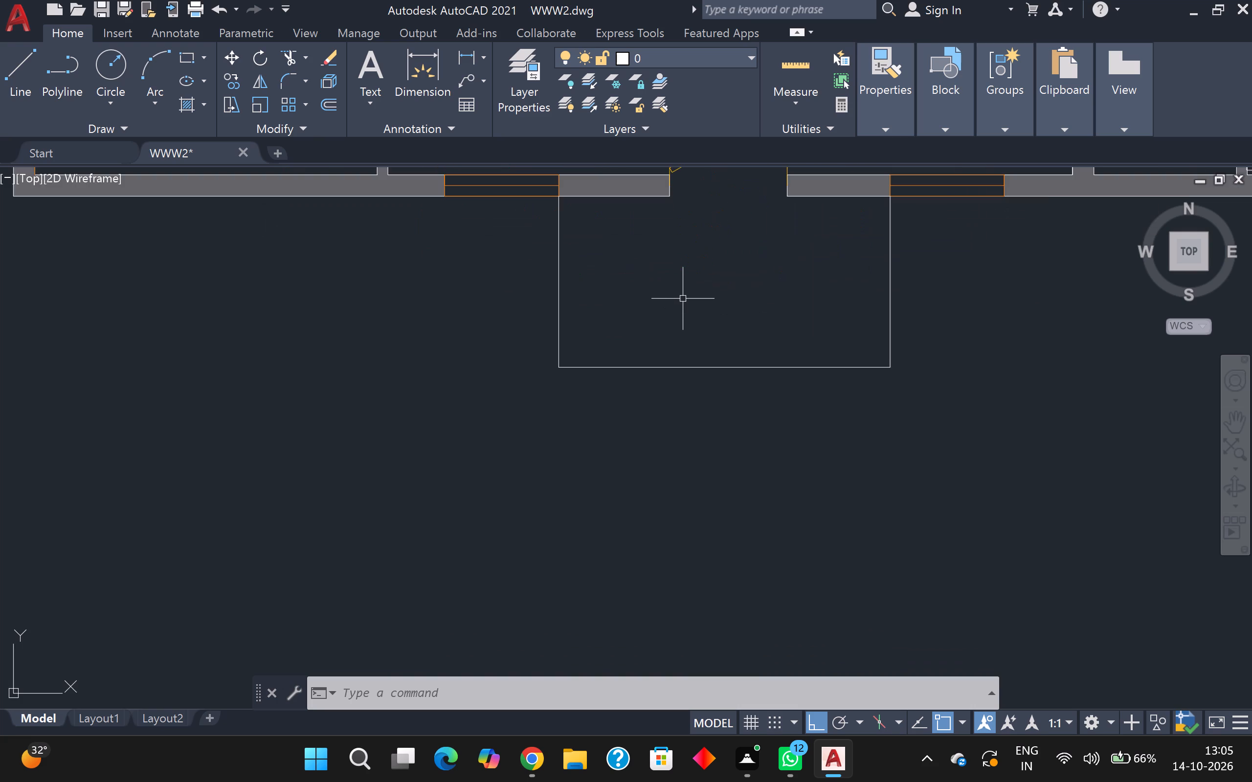
pyautogui.scroll(-2, 683, 299)
pyautogui.scroll(2, 666, 304)
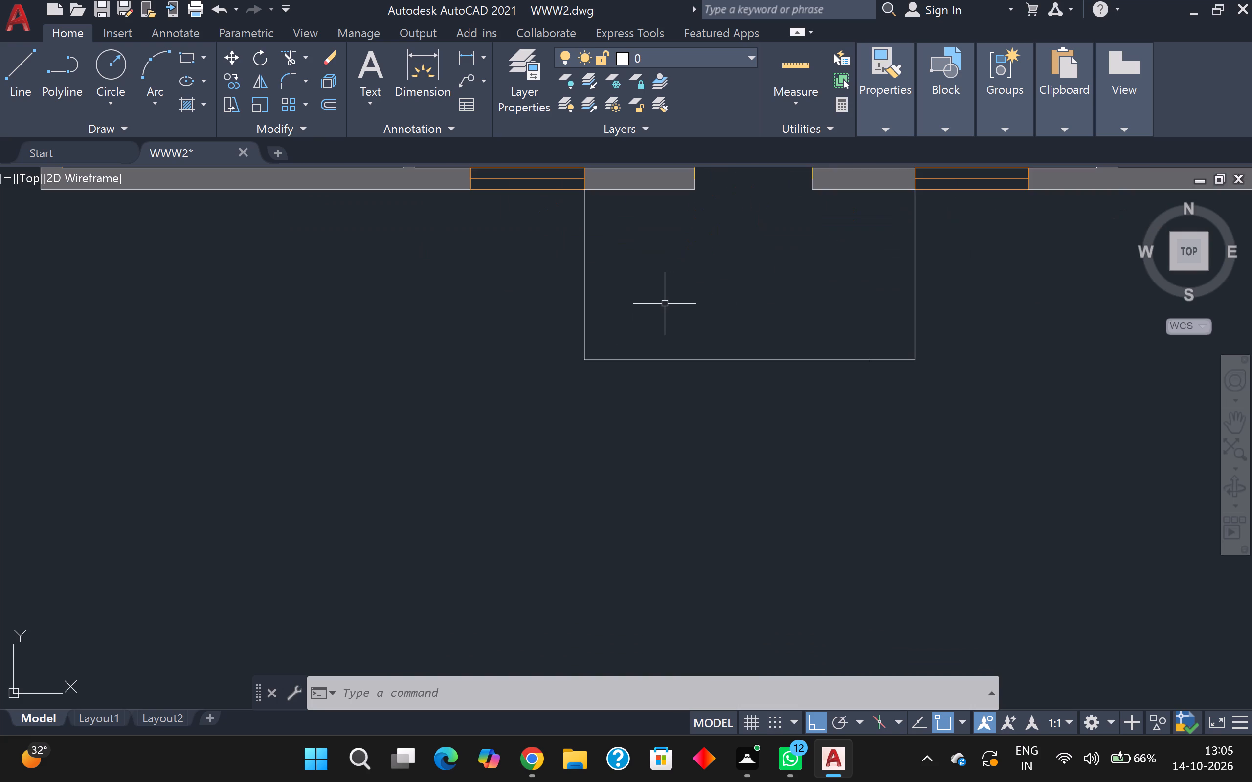
pyautogui.scroll(-1, 665, 302)
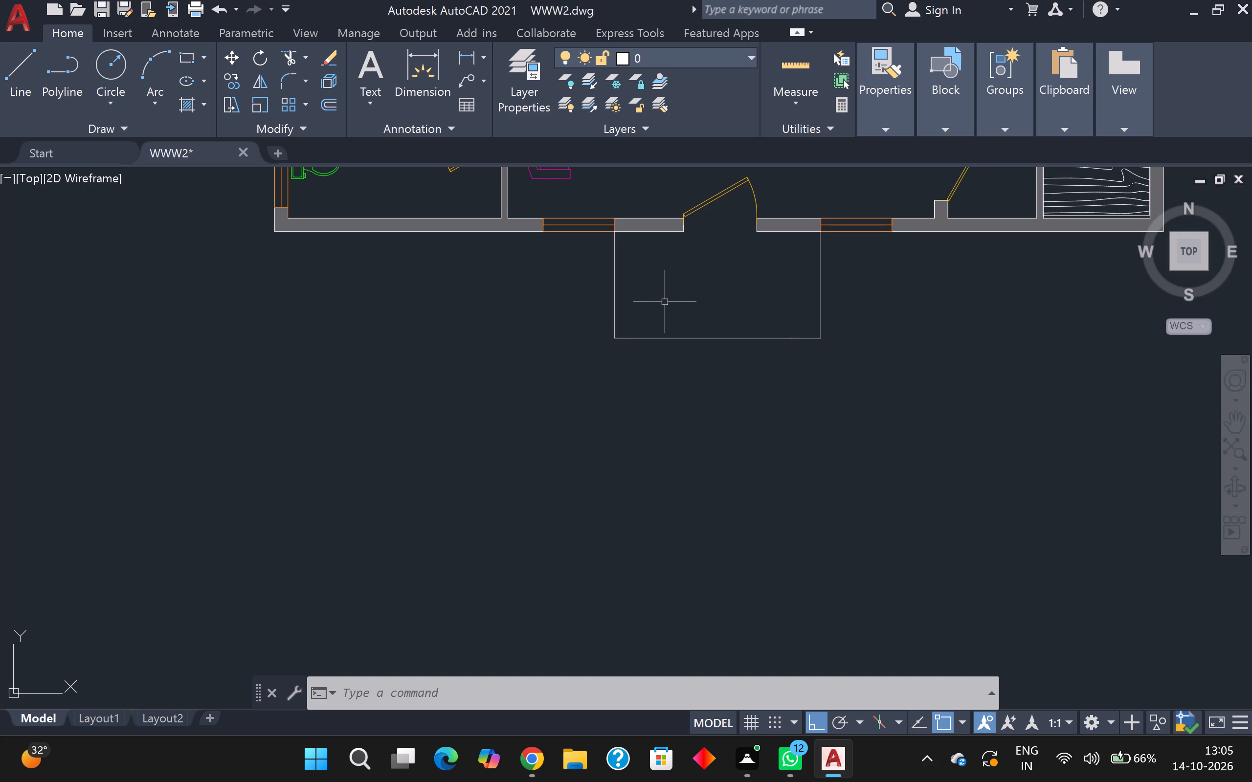
pyautogui.scroll(-2, 686, 287)
pyautogui.moveTo(886, 315); pyautogui.dragTo(895, 391, button='middle')
pyautogui.scroll(-1, 895, 391)
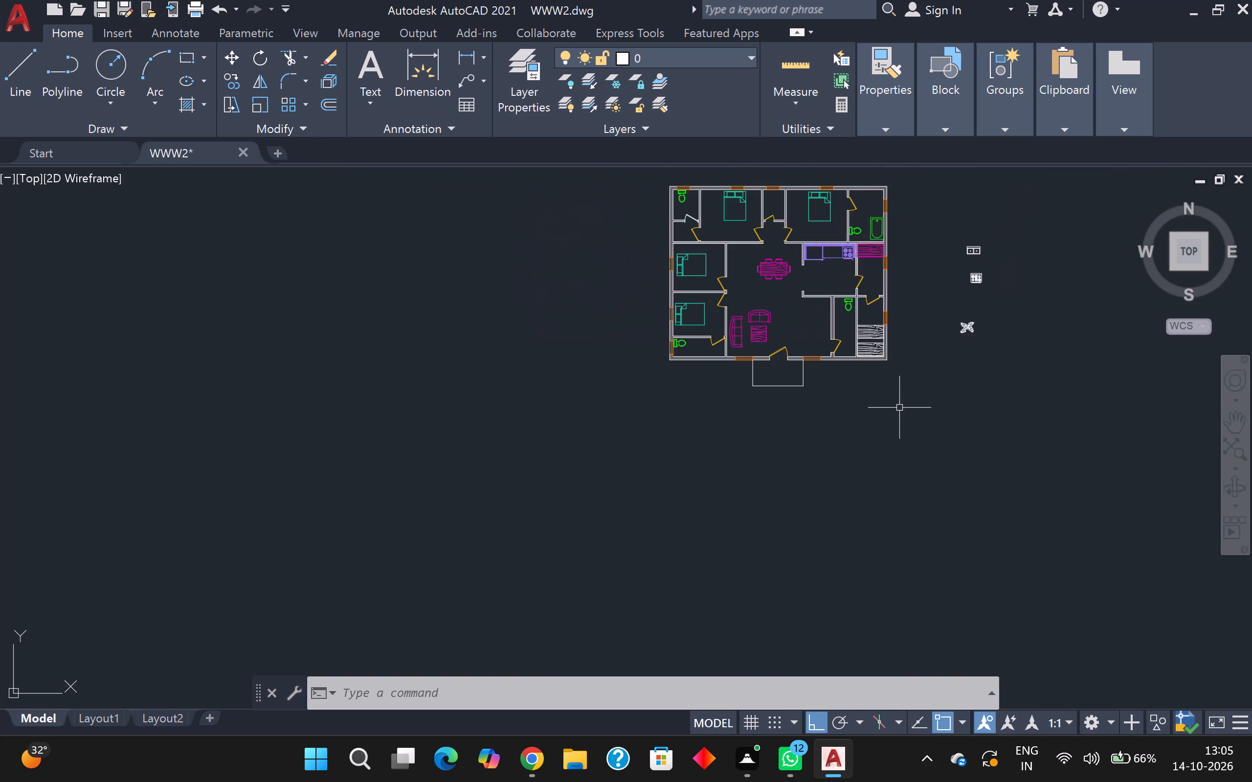
pyautogui.scroll(3, 751, 388)
pyautogui.scroll(2, 787, 369)
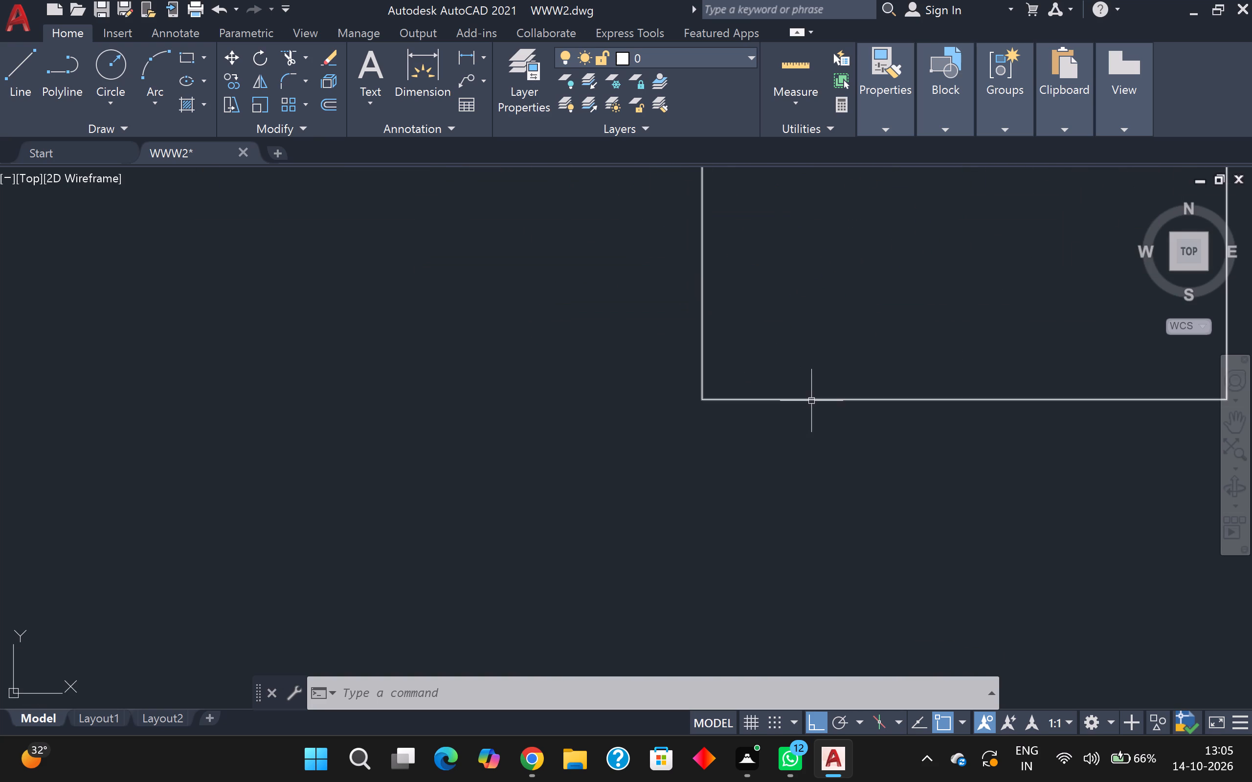
pyautogui.click(811, 401)
pyautogui.press('Escape')
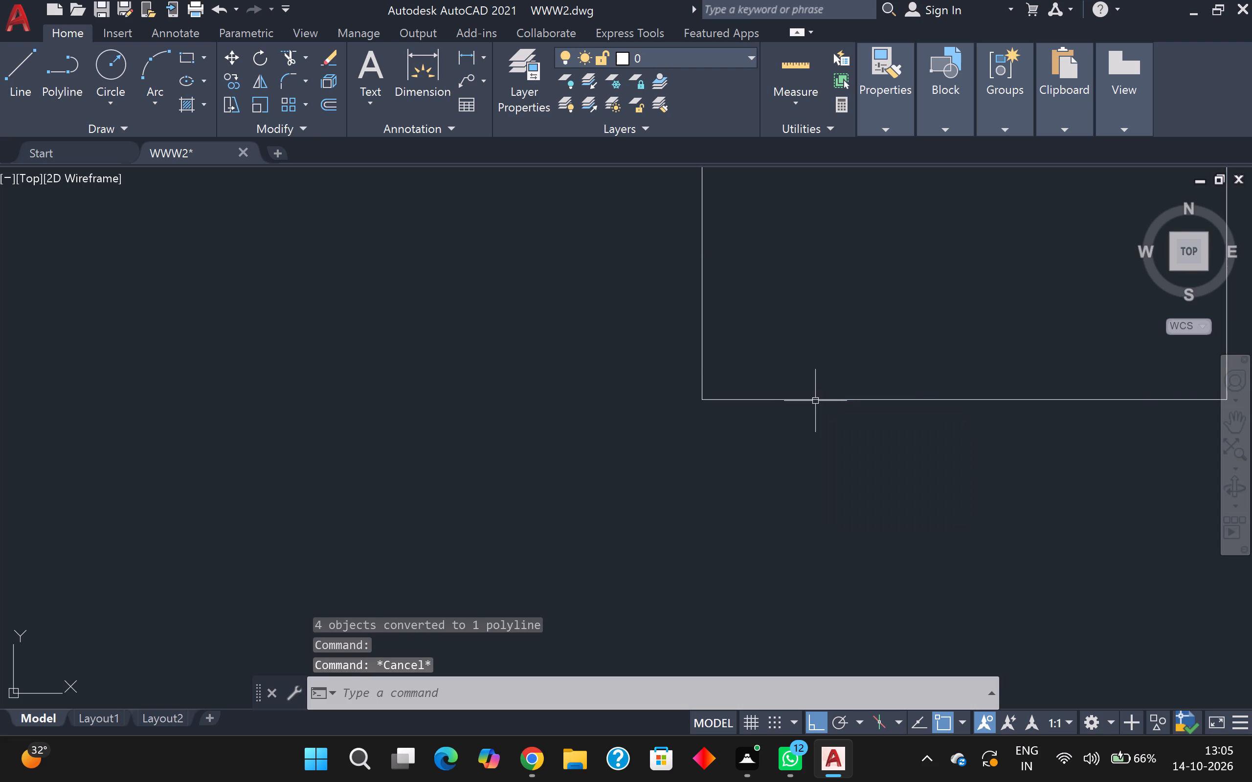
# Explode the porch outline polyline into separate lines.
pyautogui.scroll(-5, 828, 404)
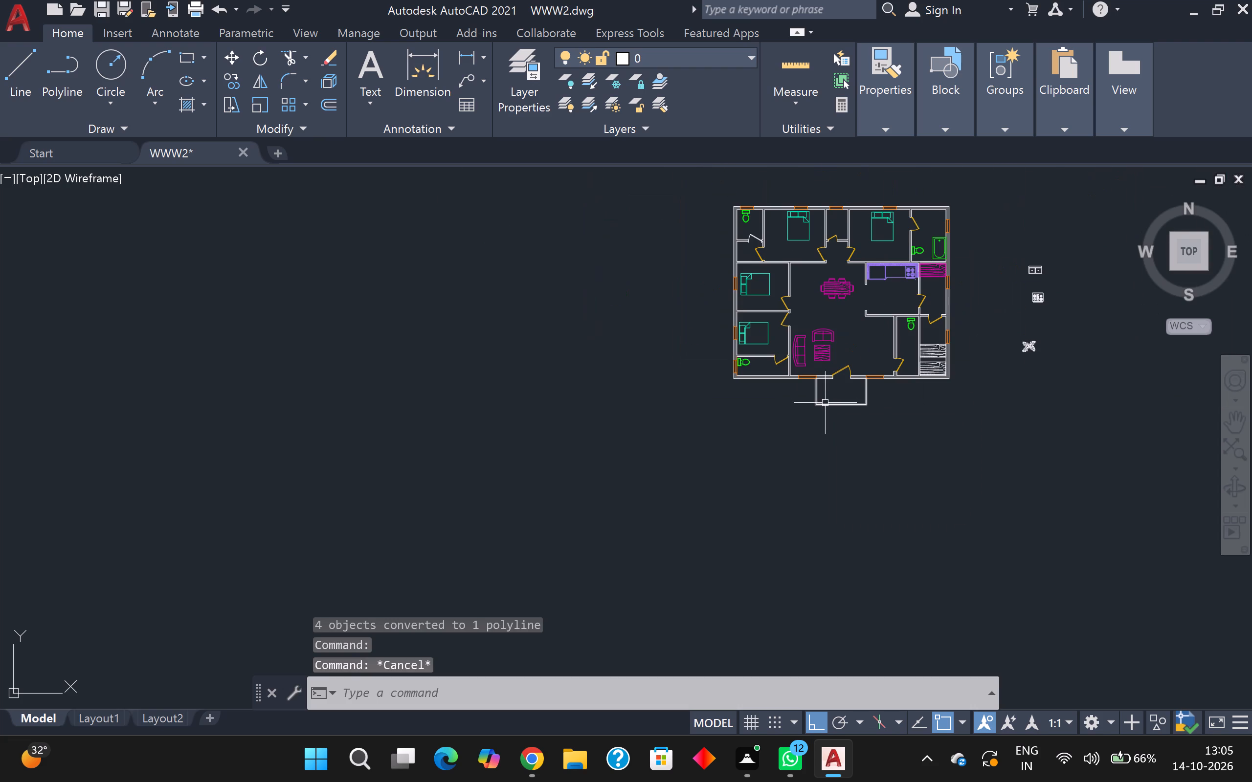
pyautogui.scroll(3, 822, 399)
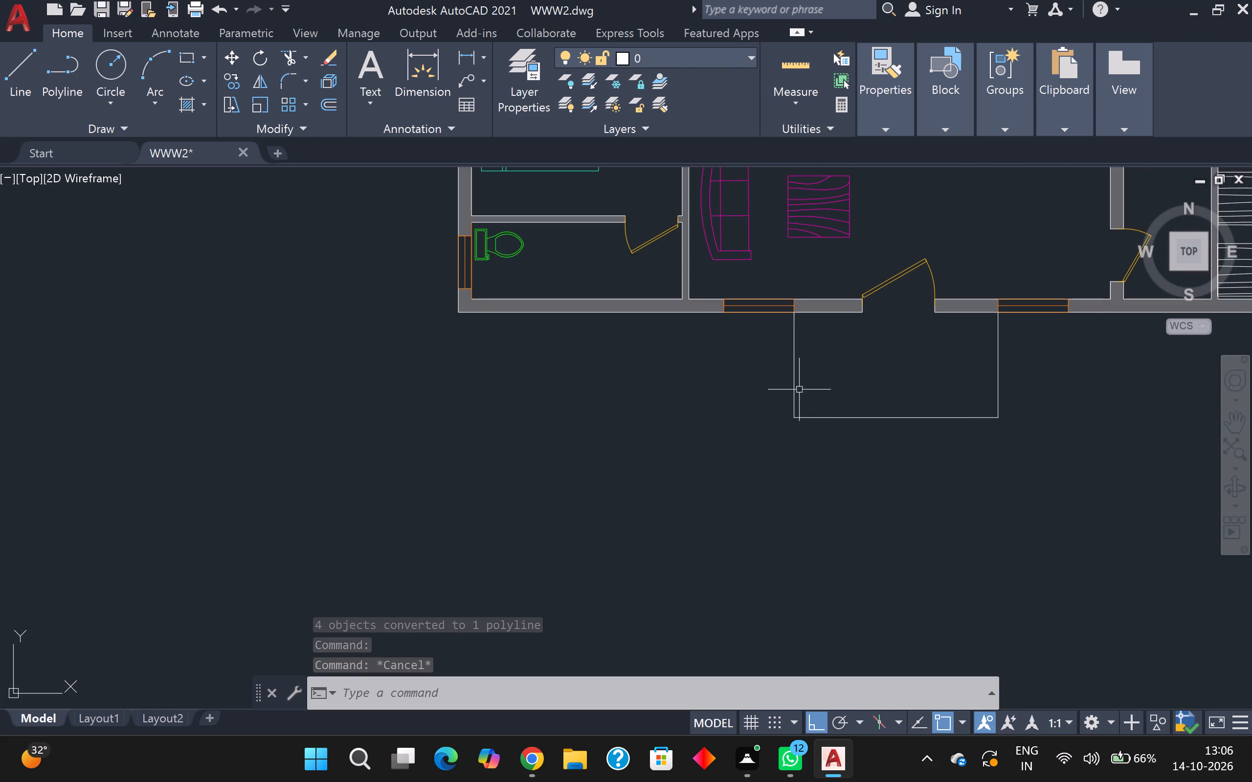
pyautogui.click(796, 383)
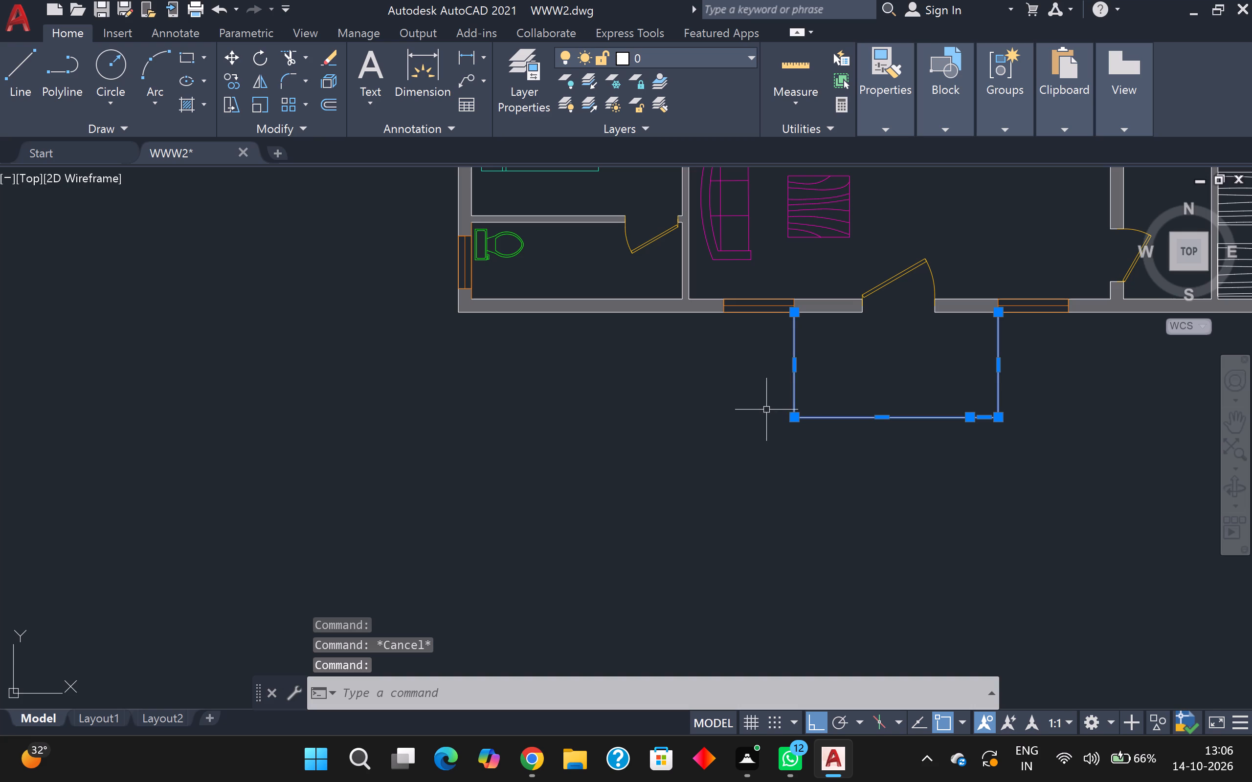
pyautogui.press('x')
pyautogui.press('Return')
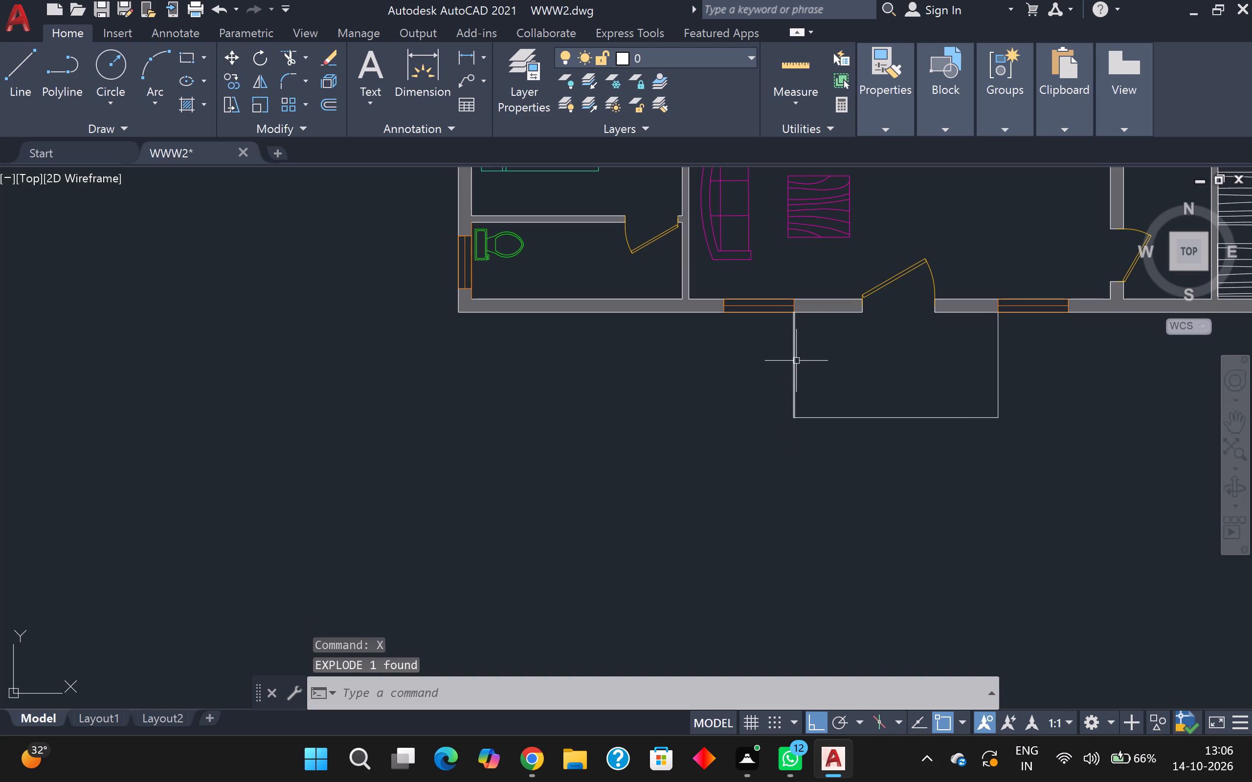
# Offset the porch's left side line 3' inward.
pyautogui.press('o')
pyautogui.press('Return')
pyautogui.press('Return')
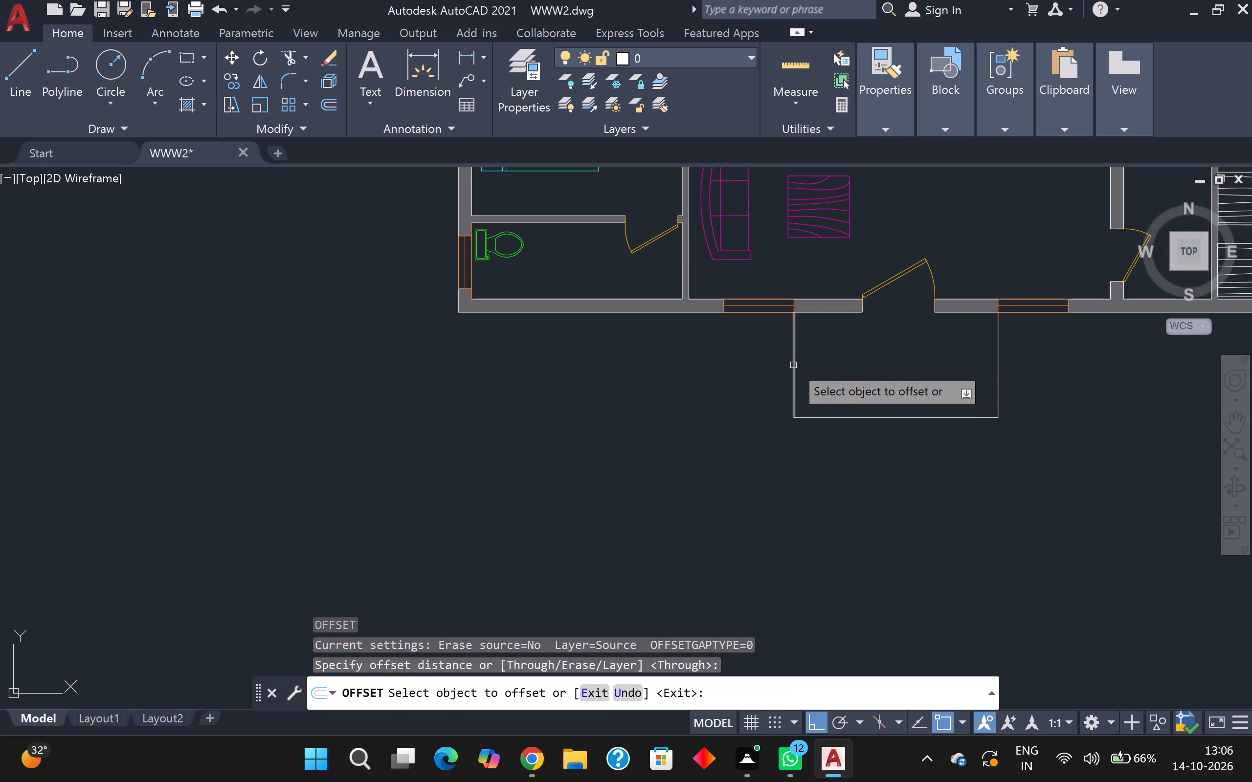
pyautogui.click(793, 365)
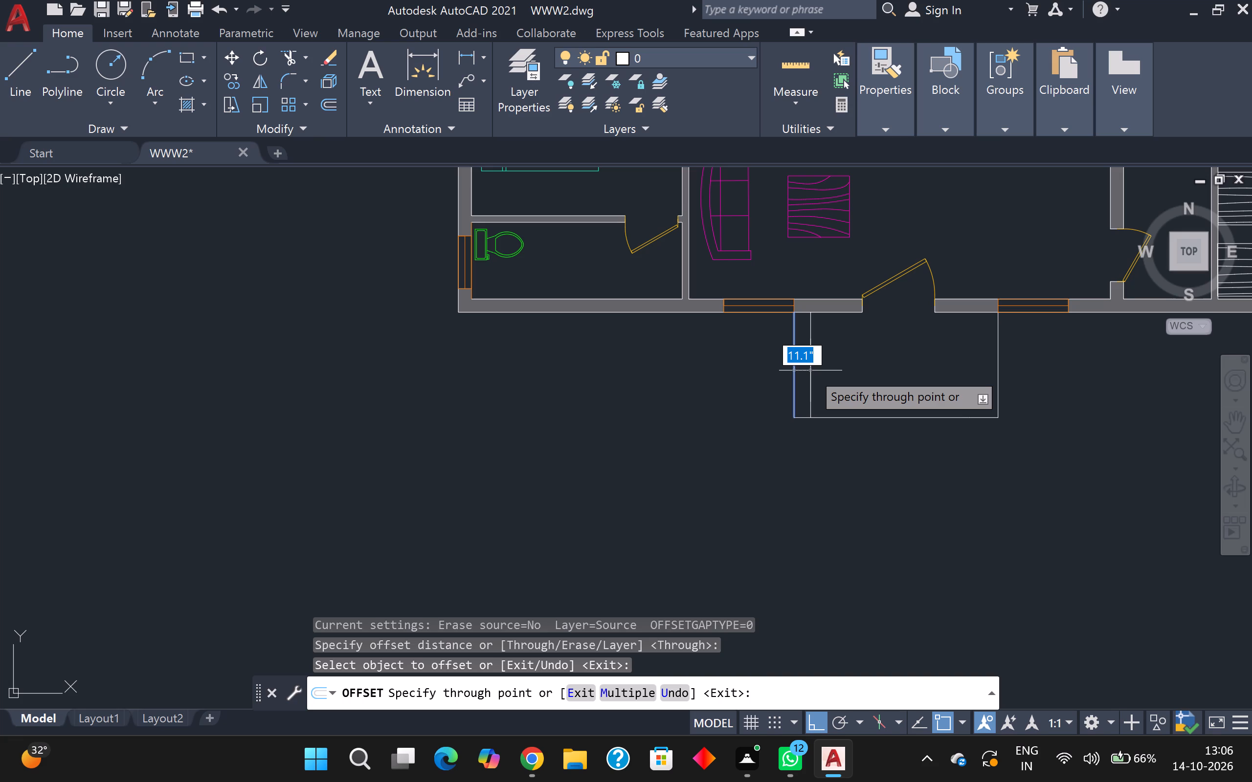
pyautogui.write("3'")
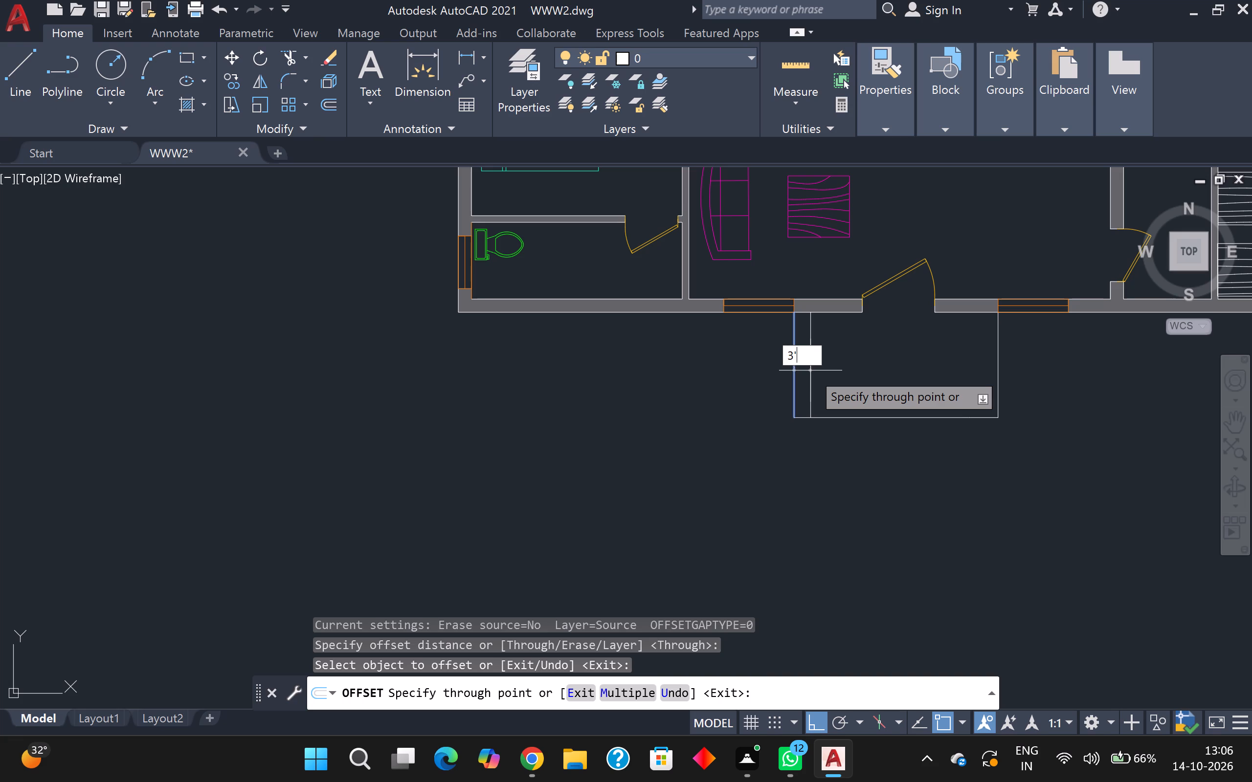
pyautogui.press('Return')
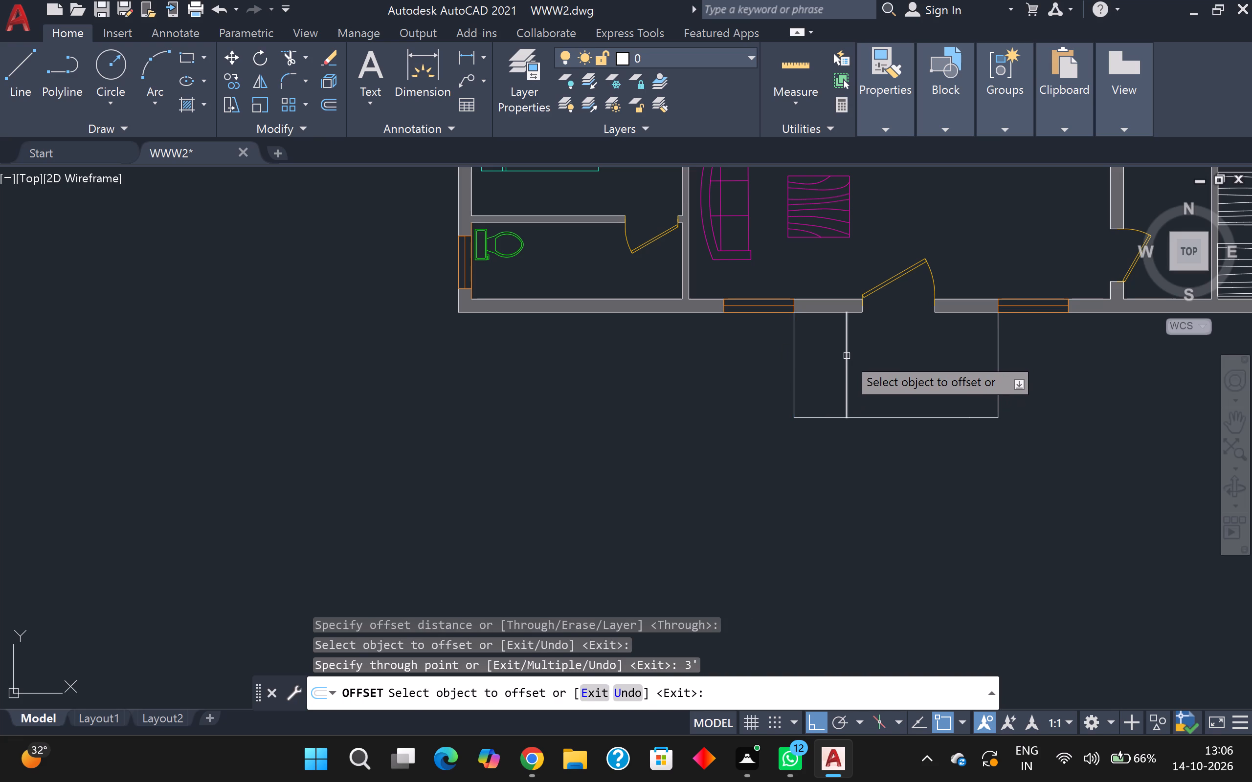
# Offset the porch's left side line 1'5" inward.
pyautogui.click(792, 359)
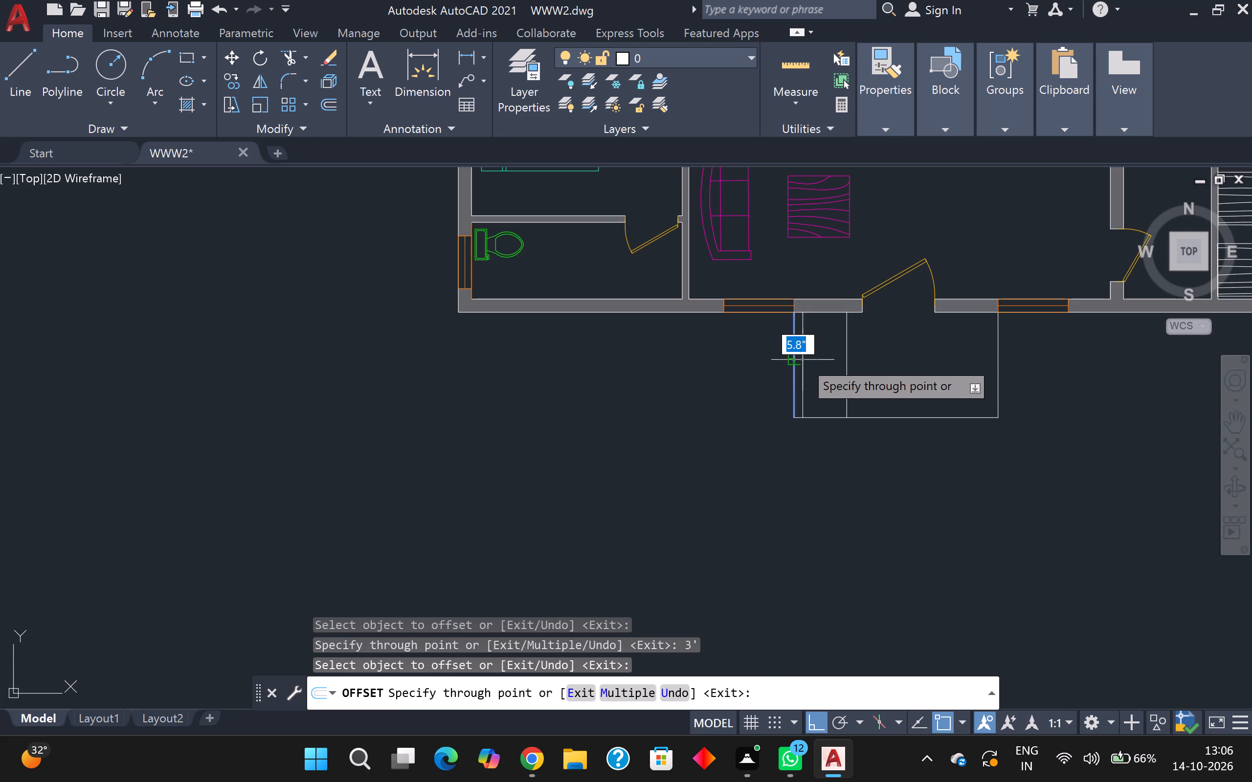
pyautogui.press('1')
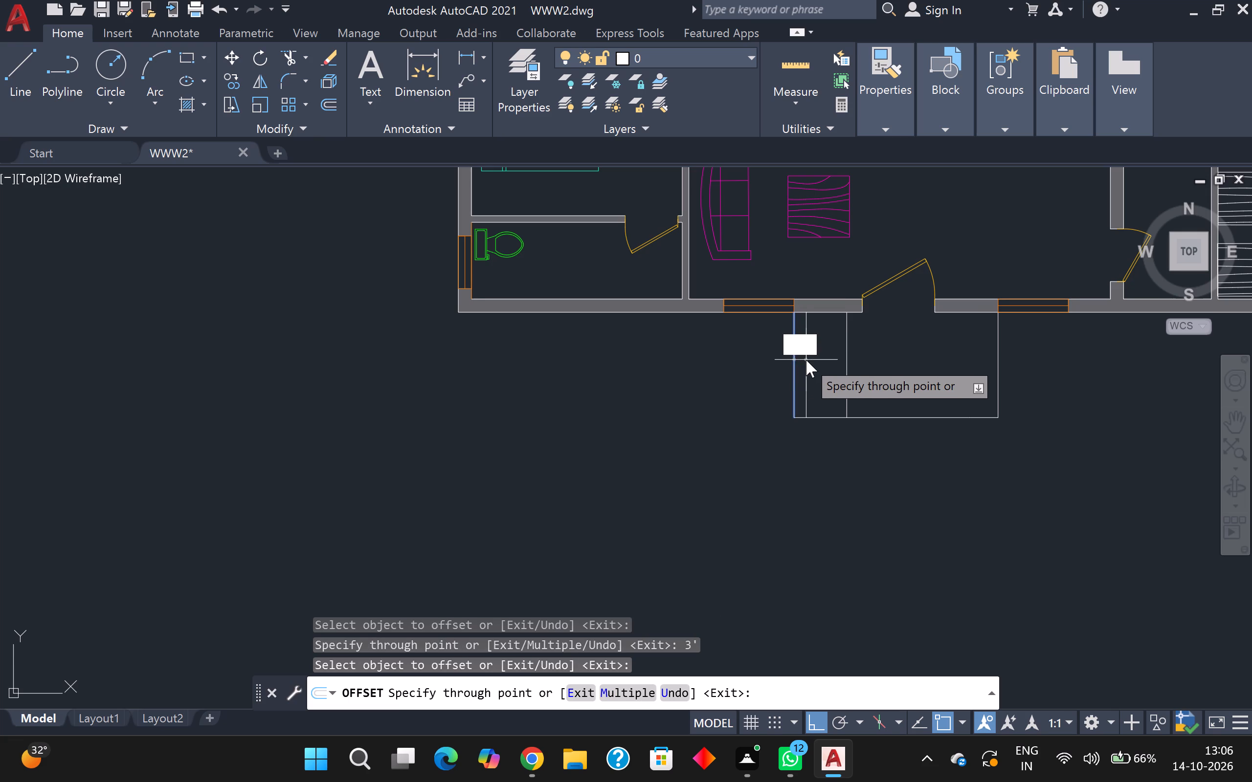
pyautogui.write("'5")
pyautogui.press('Return')
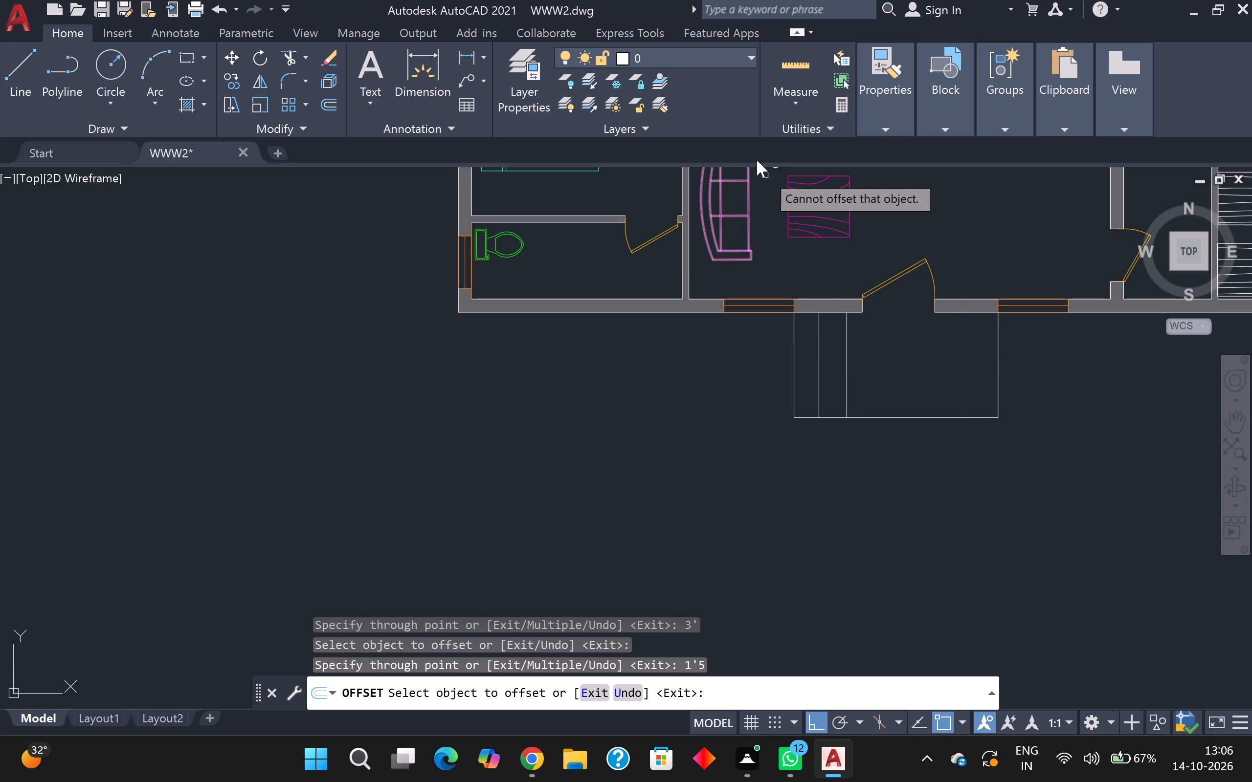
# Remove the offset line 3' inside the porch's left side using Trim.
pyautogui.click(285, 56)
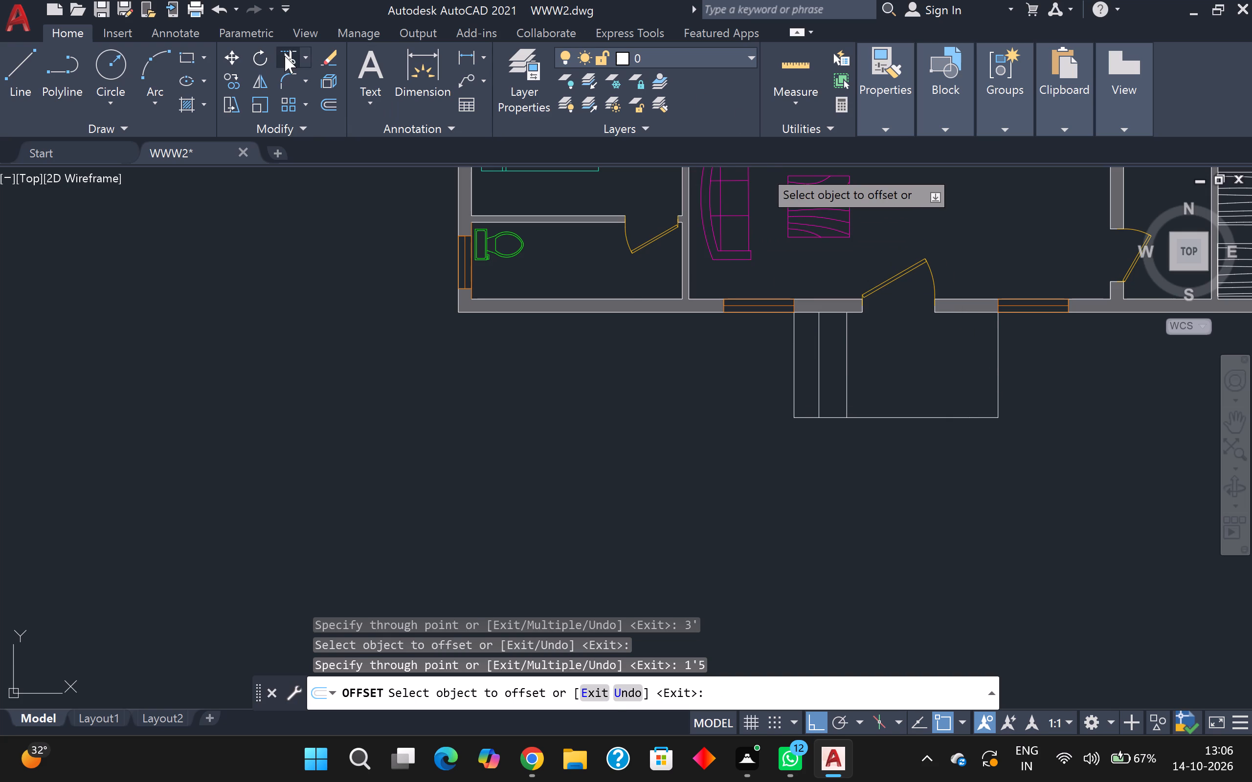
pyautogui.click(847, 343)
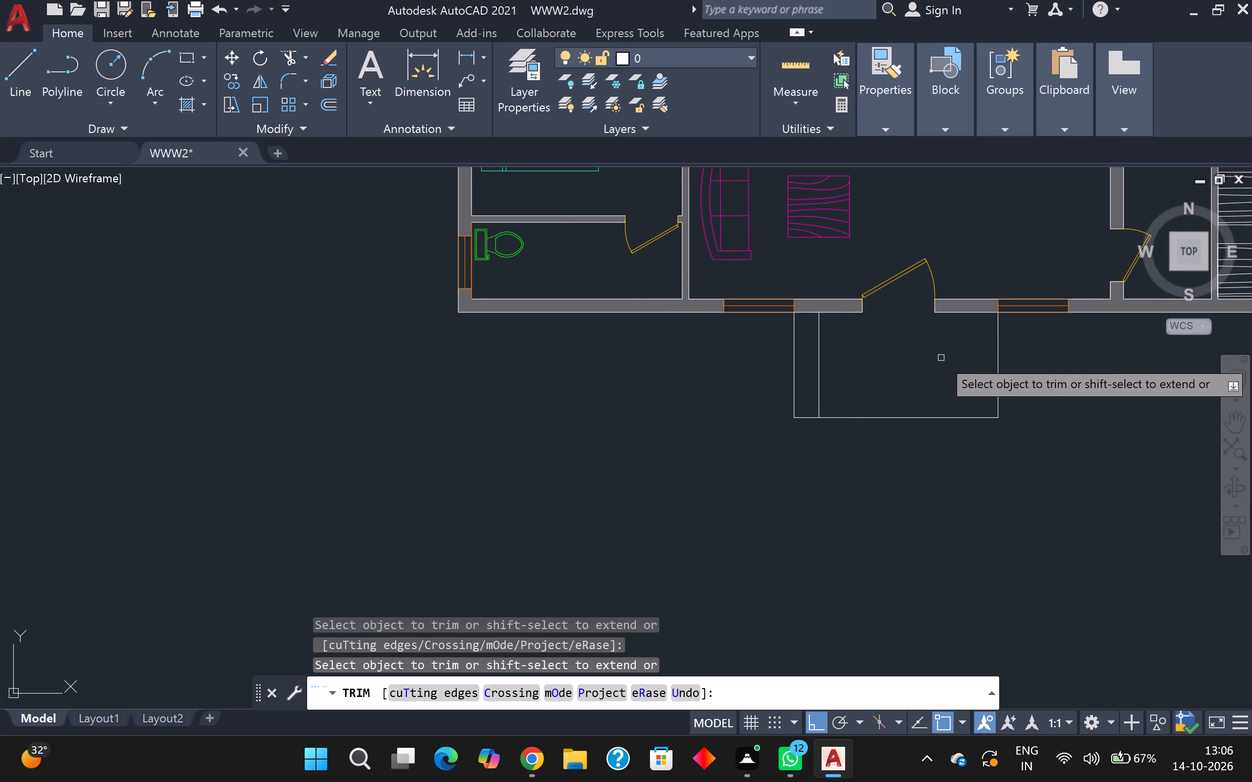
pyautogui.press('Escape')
# Offset the porch's right side line 1'5" inward.
pyautogui.press('o')
pyautogui.press('Return')
pyautogui.press('Return')
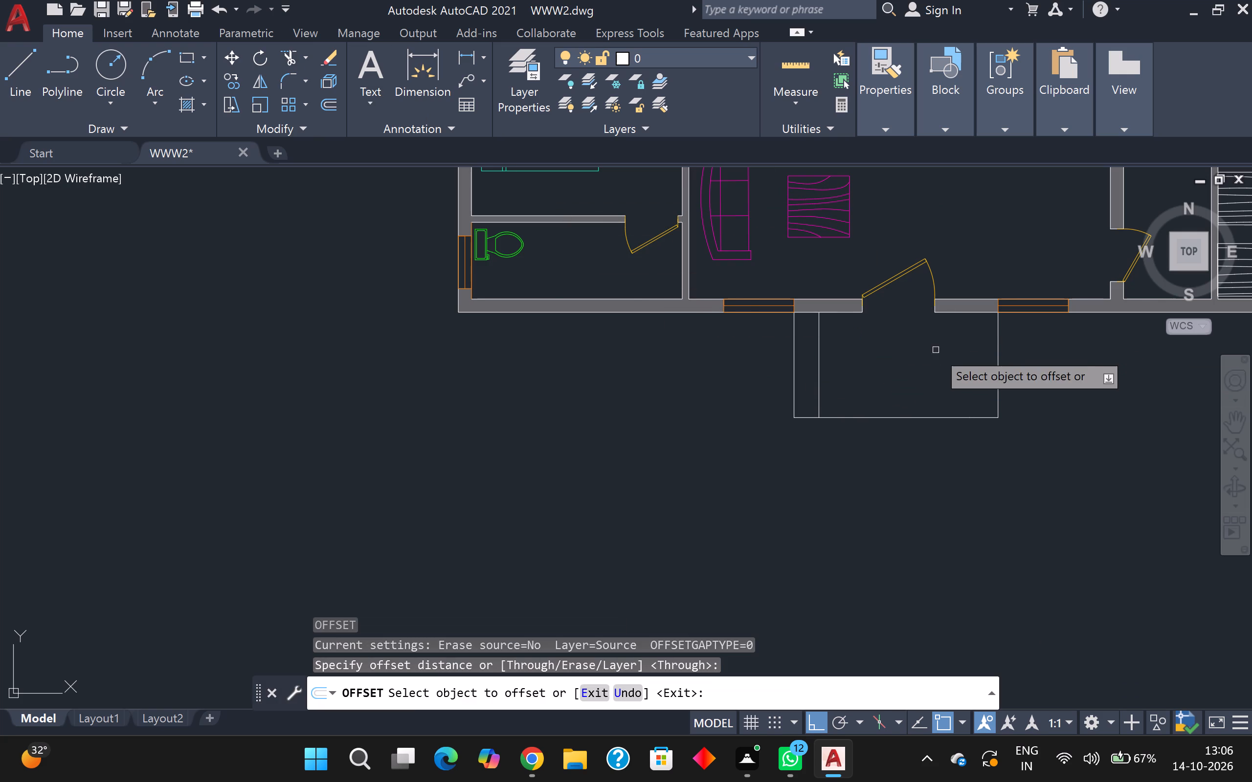
pyautogui.click(1001, 362)
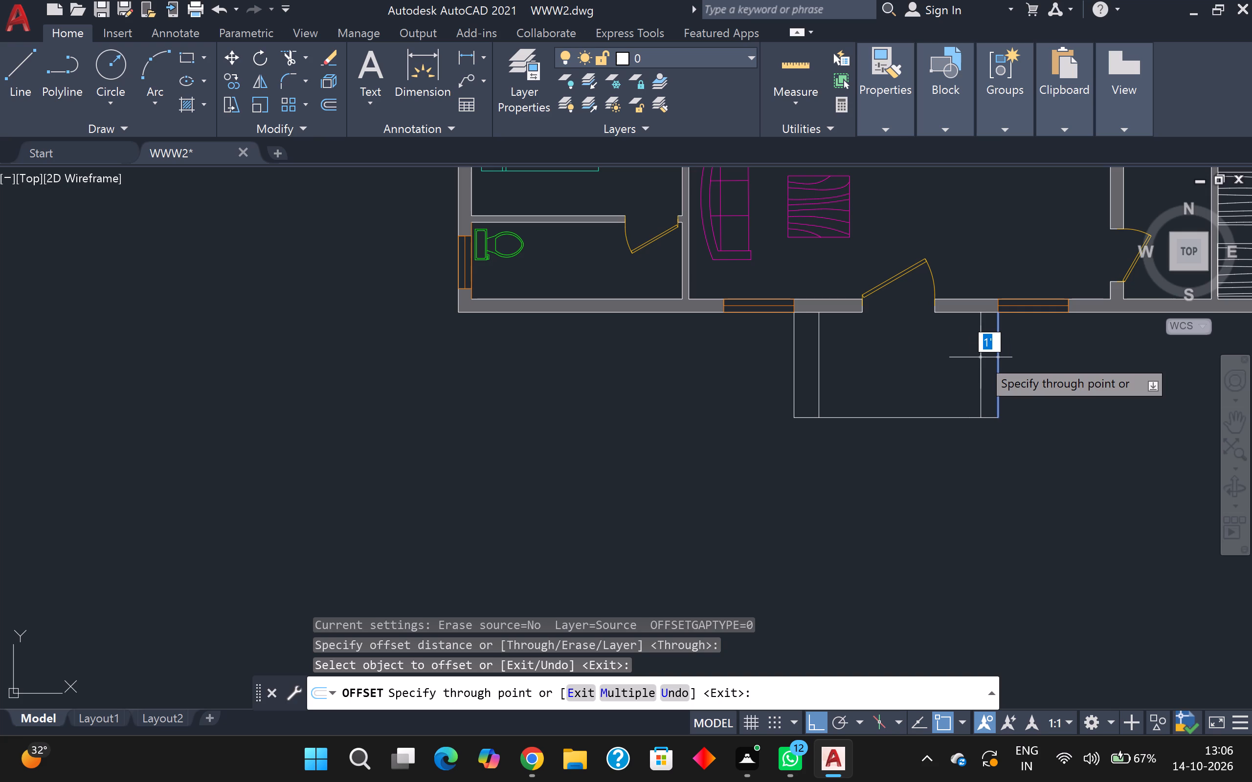
pyautogui.write("1'")
pyautogui.press('5')
pyautogui.press('Return')
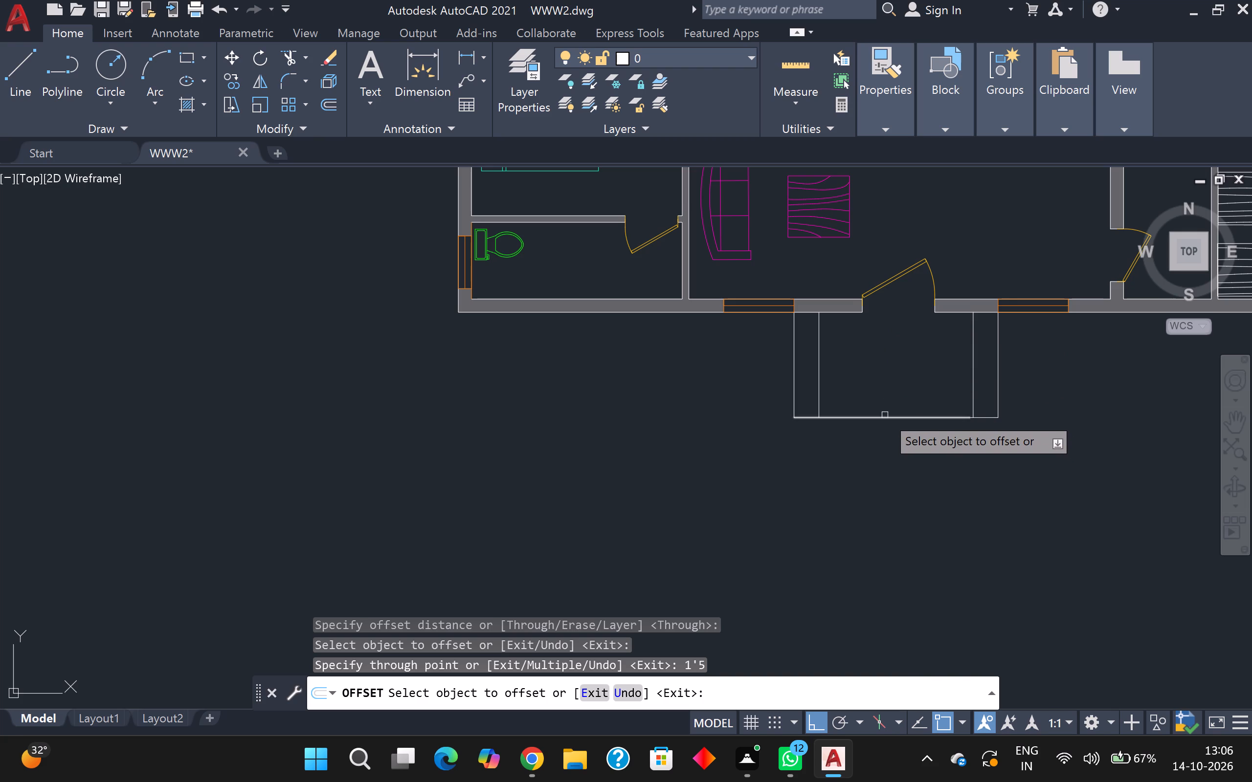
# Break the porch's front line at its intersection with the left inner offset line using Break at Point.
pyautogui.scroll(1, 885, 422)
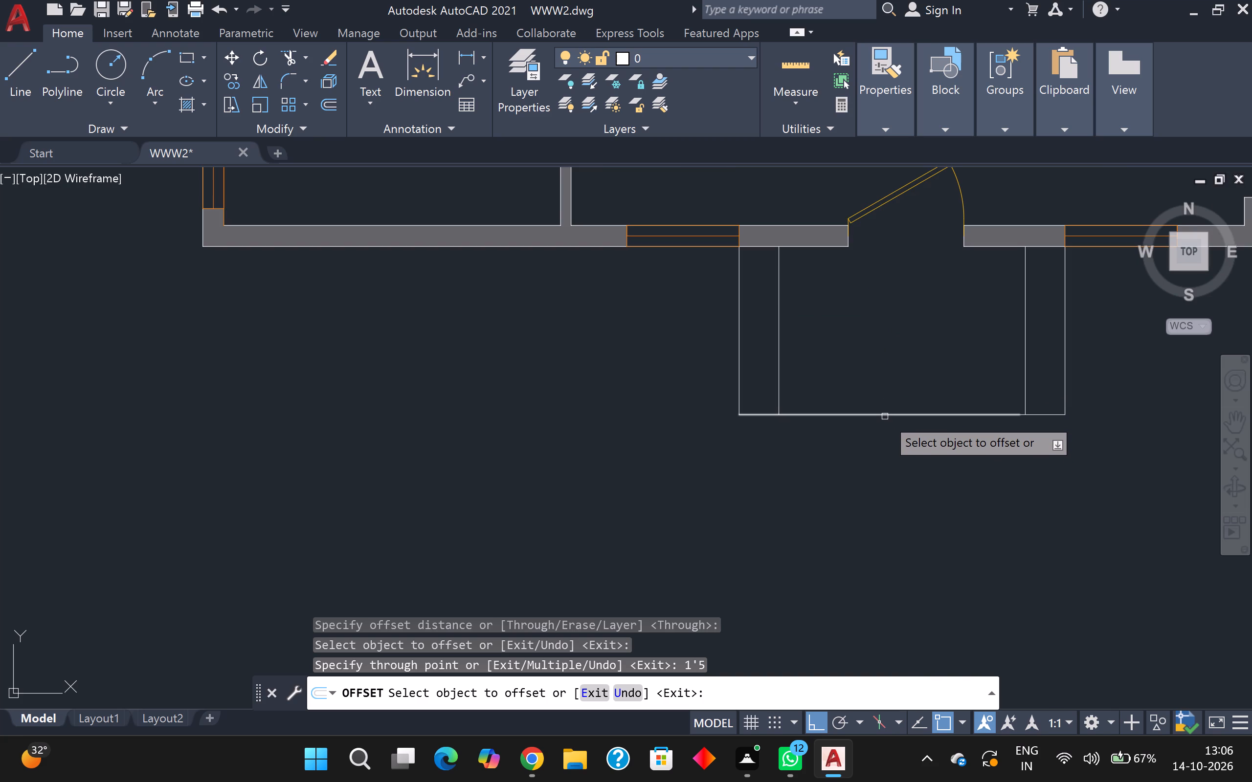
pyautogui.scroll(2, 831, 419)
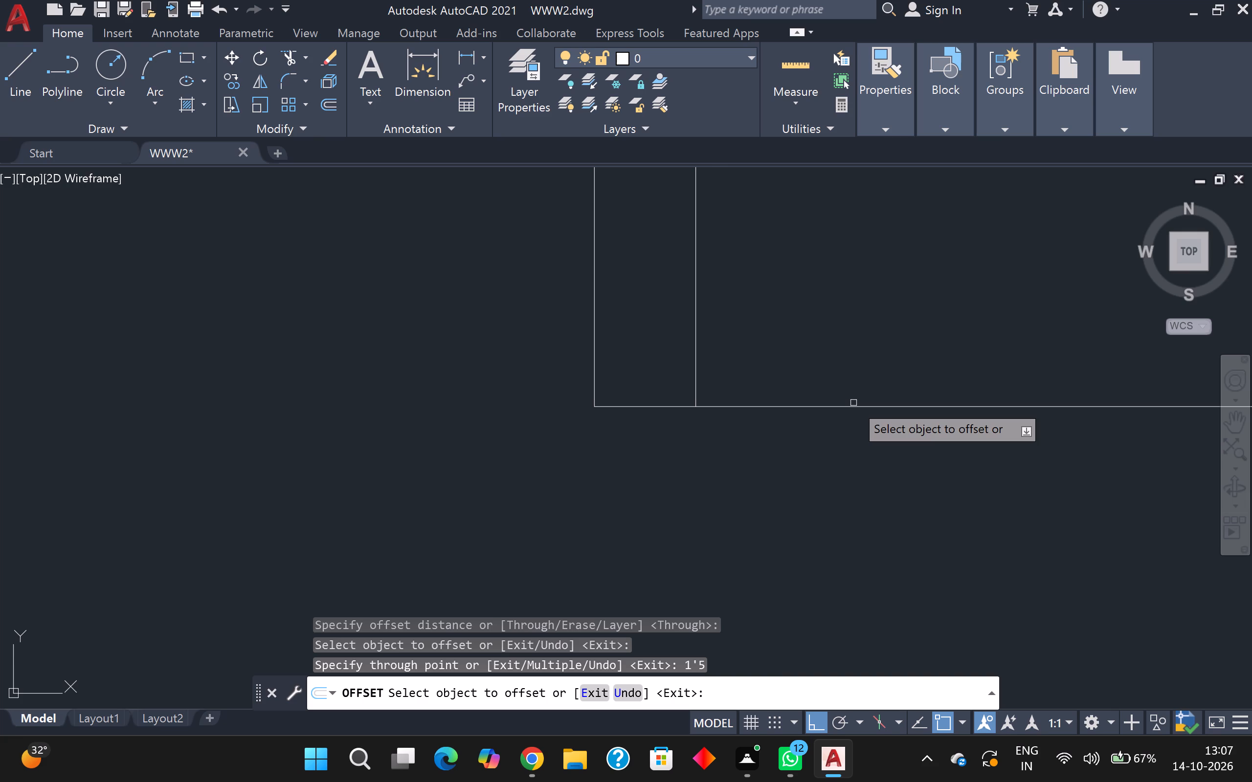
pyautogui.press('Escape')
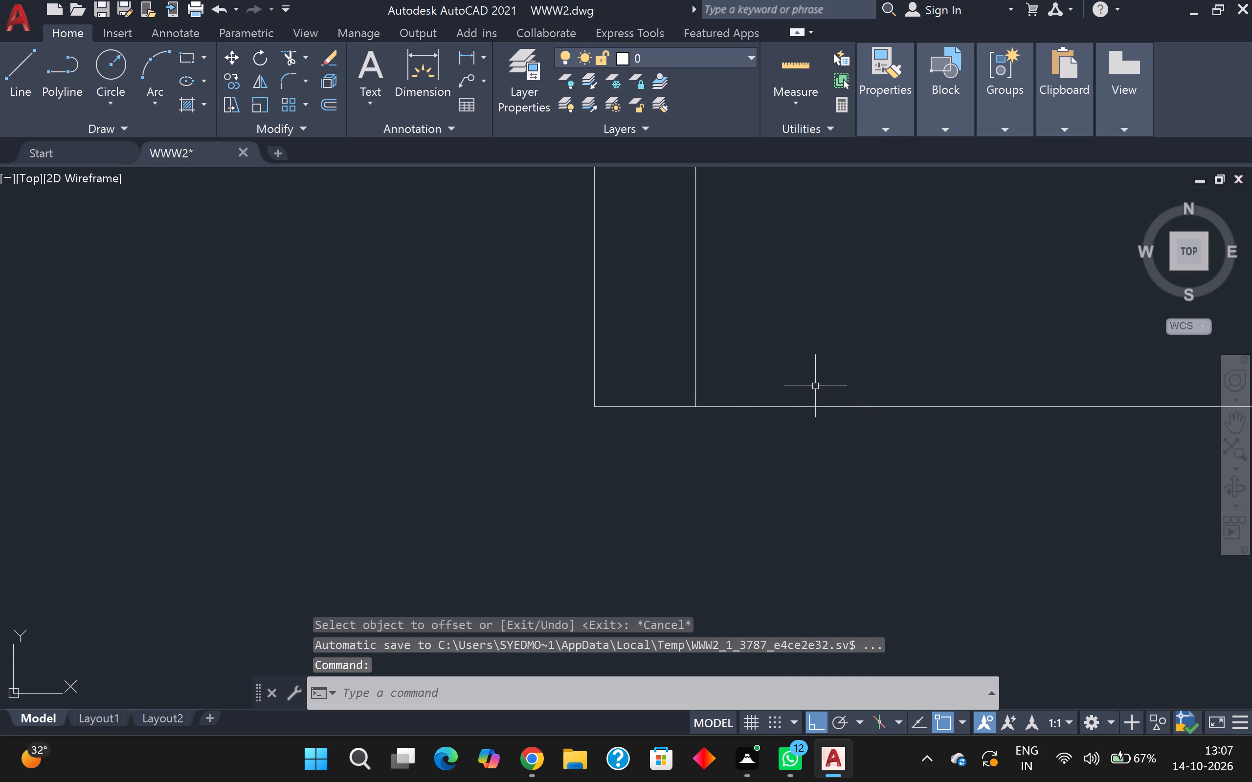
pyautogui.press('b')
pyautogui.press('r')
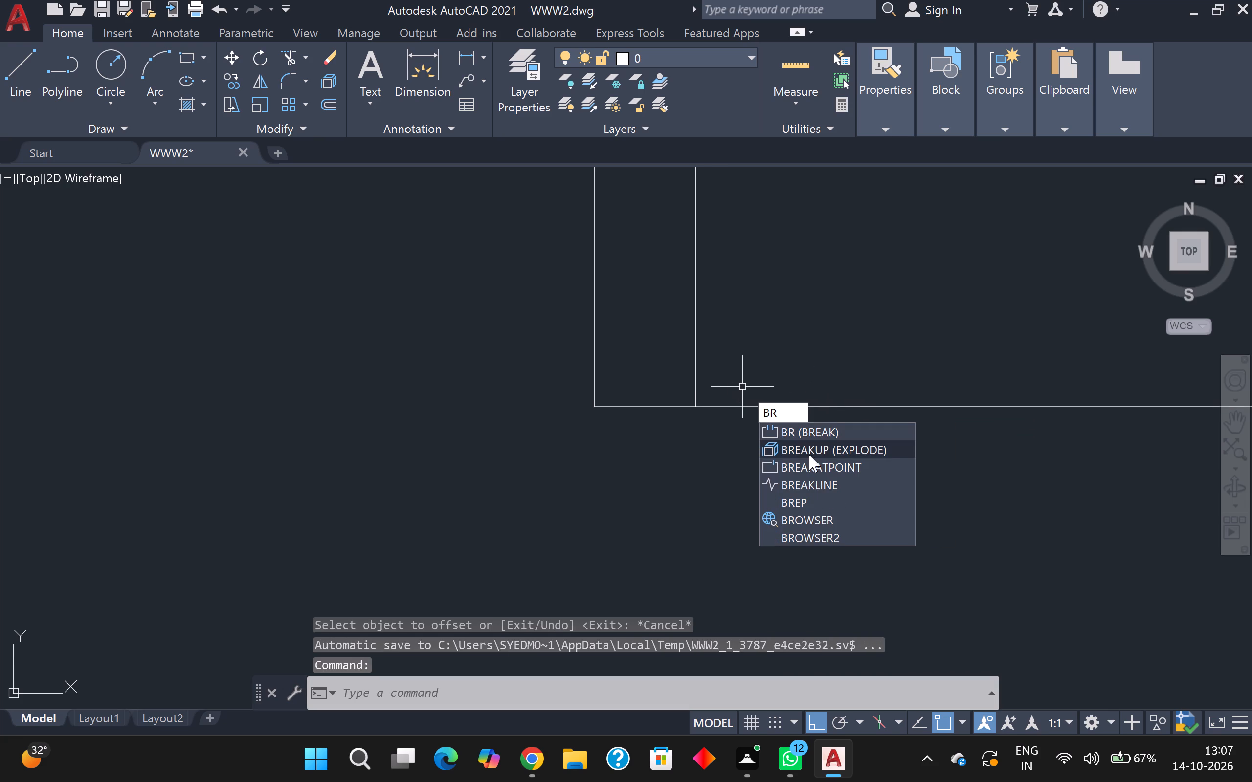
pyautogui.click(813, 461)
pyautogui.click(862, 408)
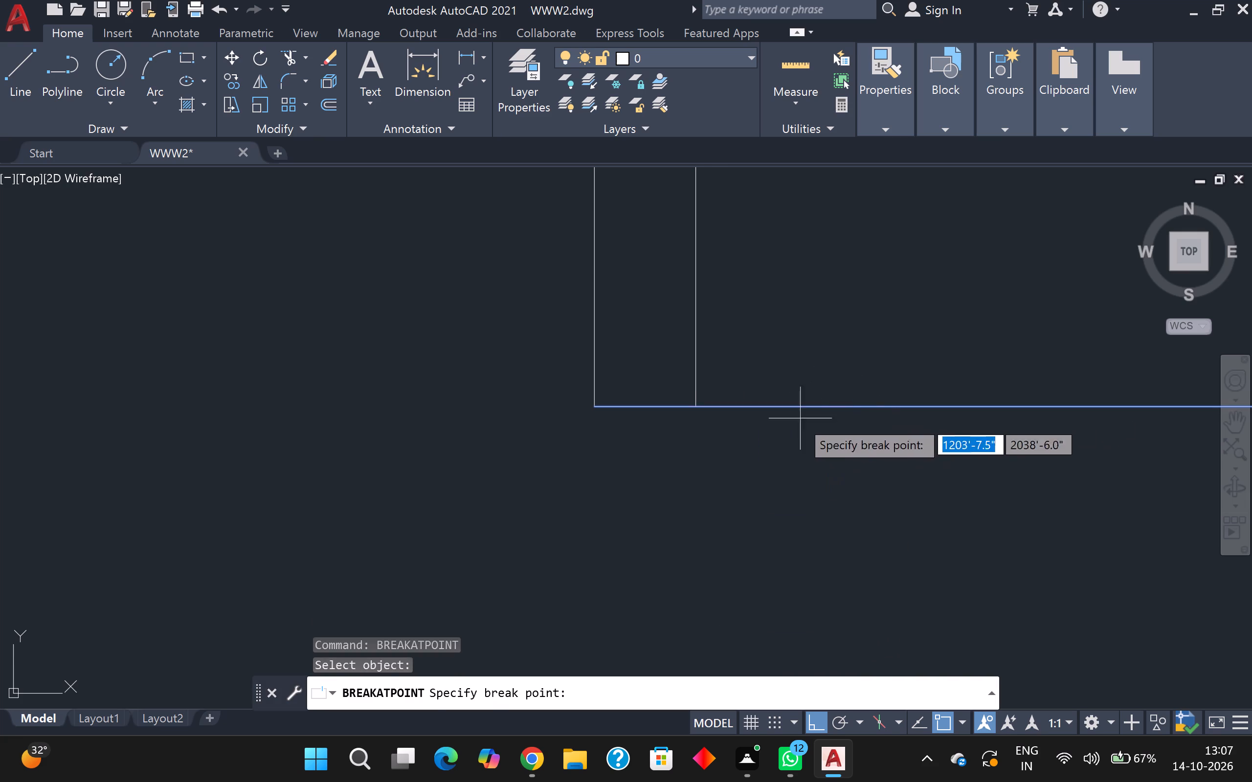
pyautogui.scroll(3, 687, 406)
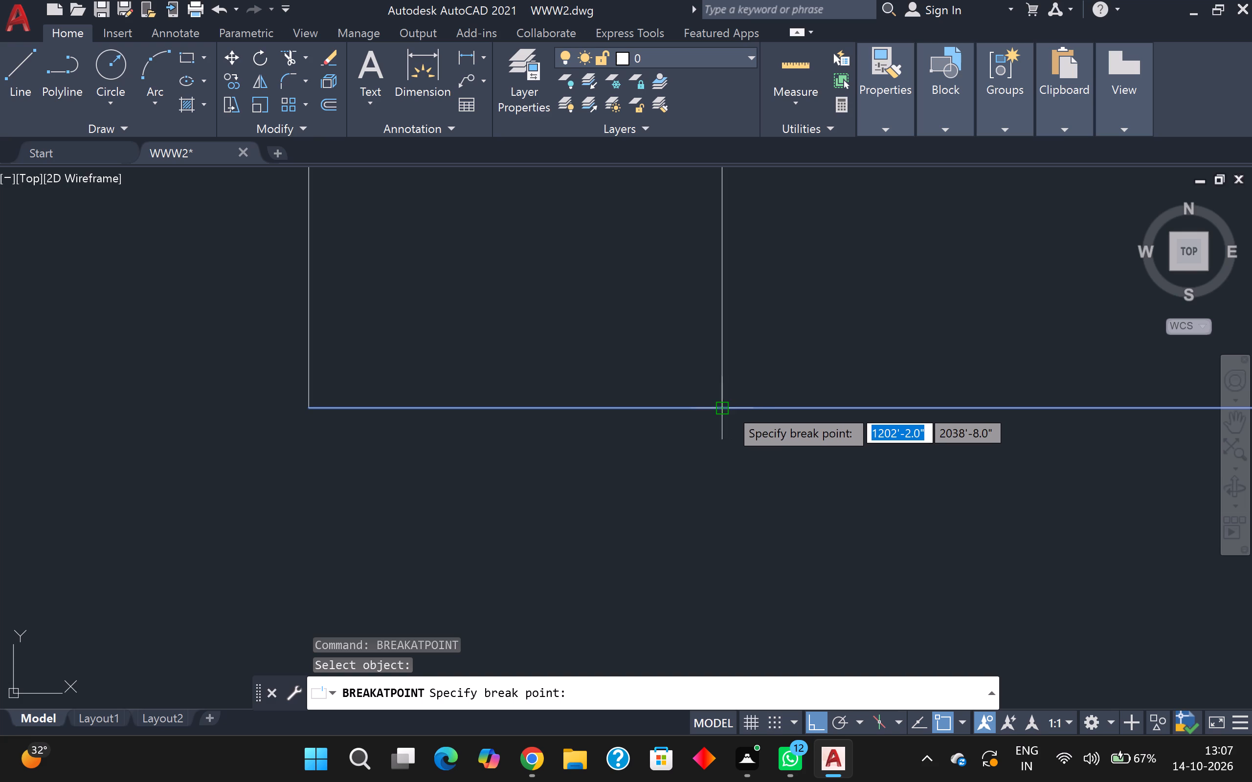
pyautogui.click(727, 407)
pyautogui.scroll(-4, 731, 405)
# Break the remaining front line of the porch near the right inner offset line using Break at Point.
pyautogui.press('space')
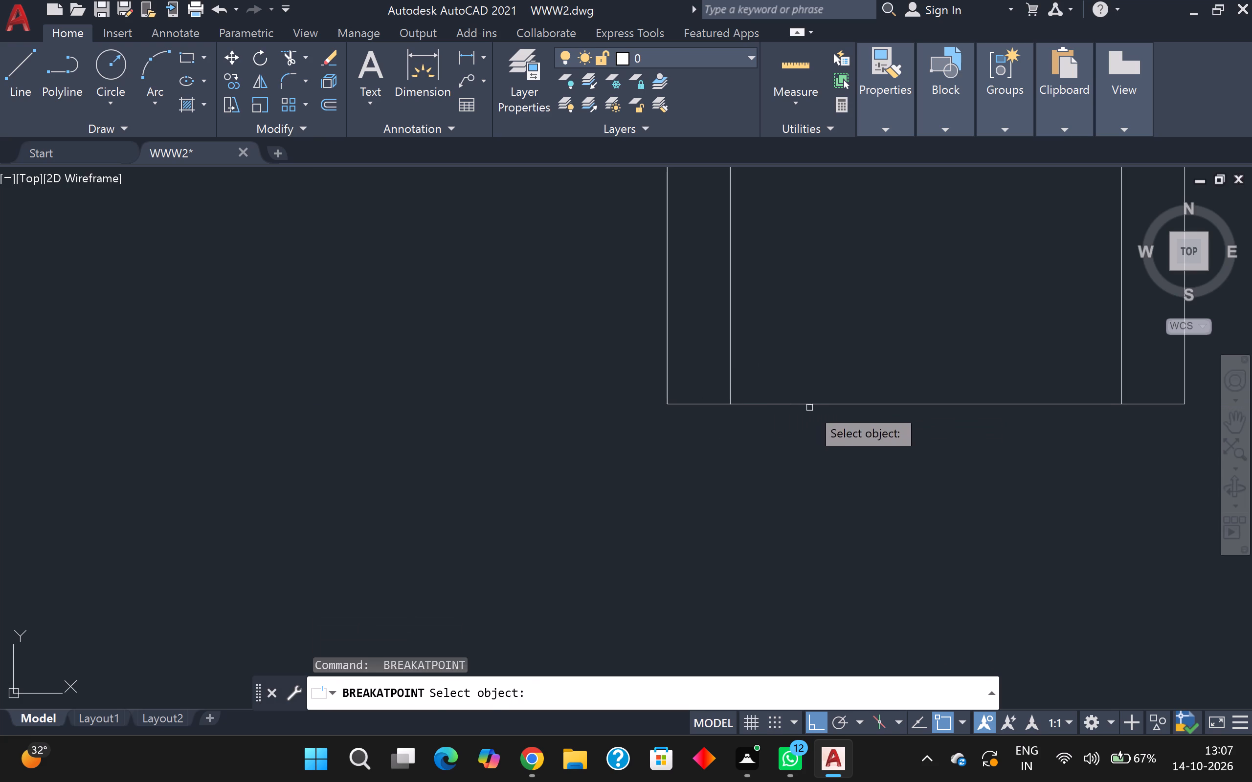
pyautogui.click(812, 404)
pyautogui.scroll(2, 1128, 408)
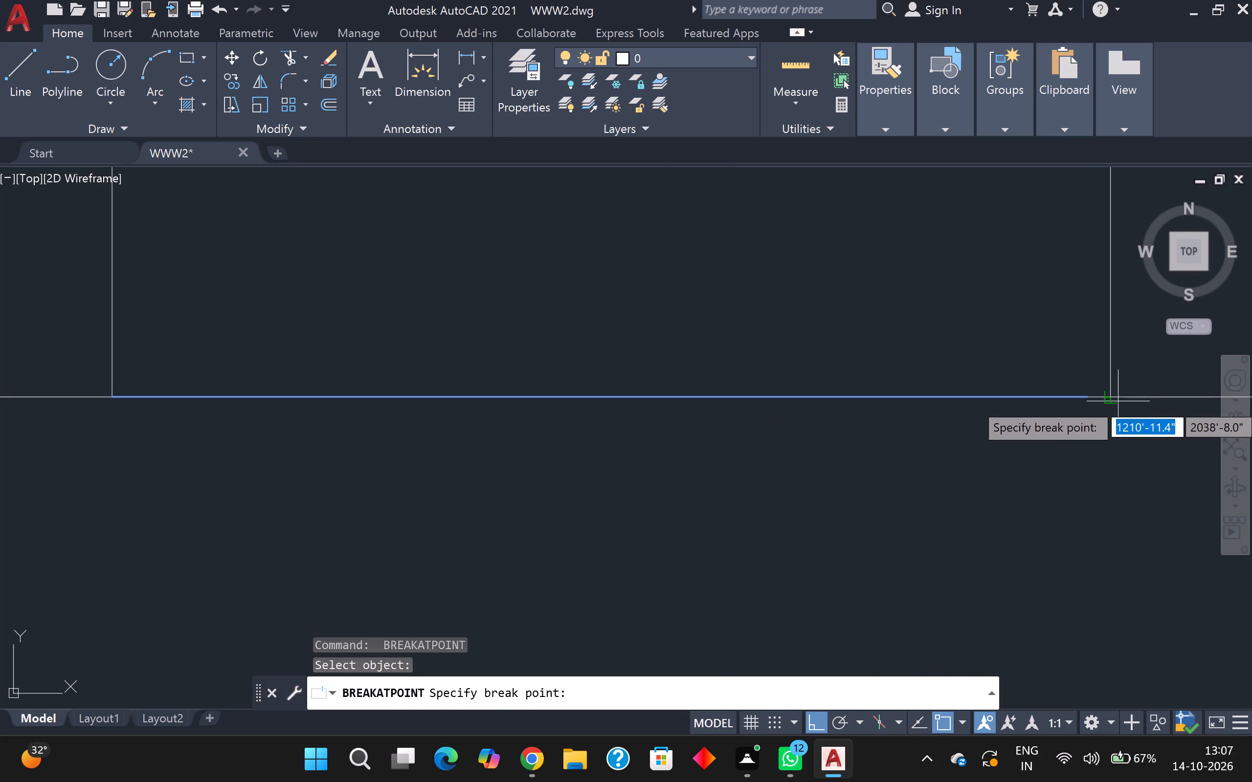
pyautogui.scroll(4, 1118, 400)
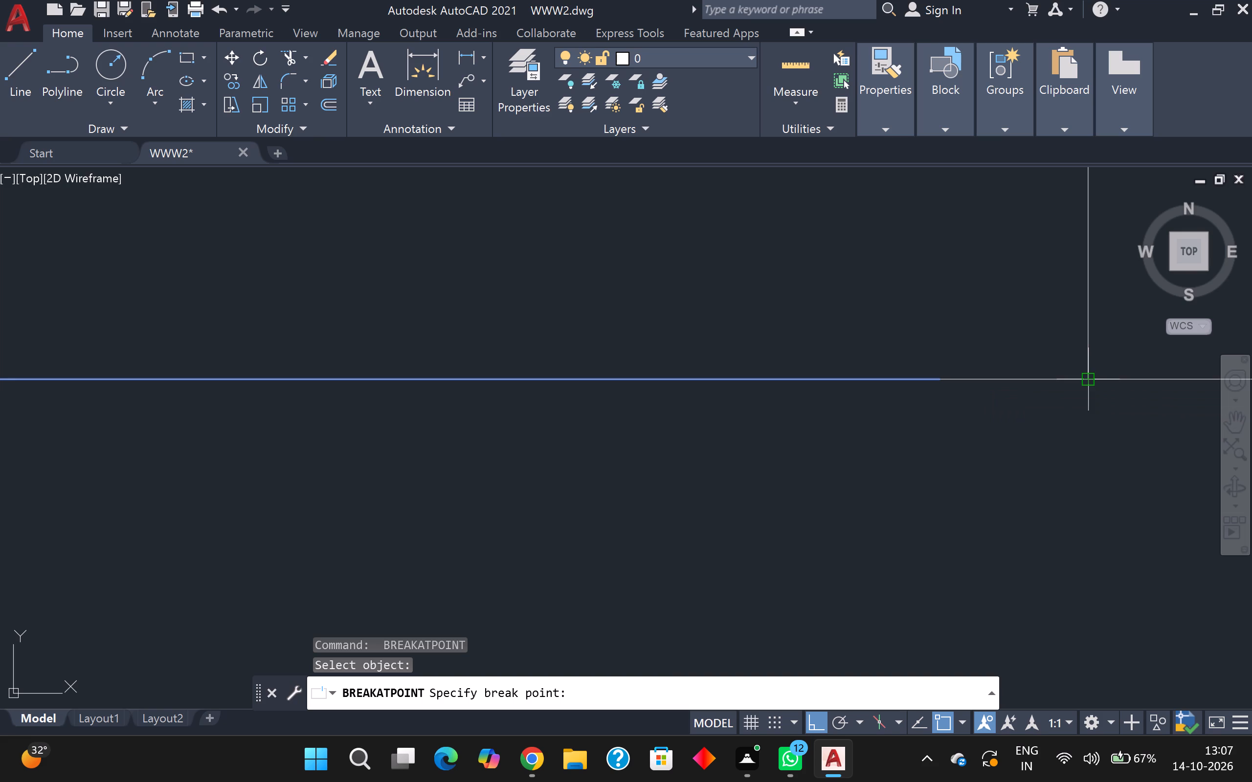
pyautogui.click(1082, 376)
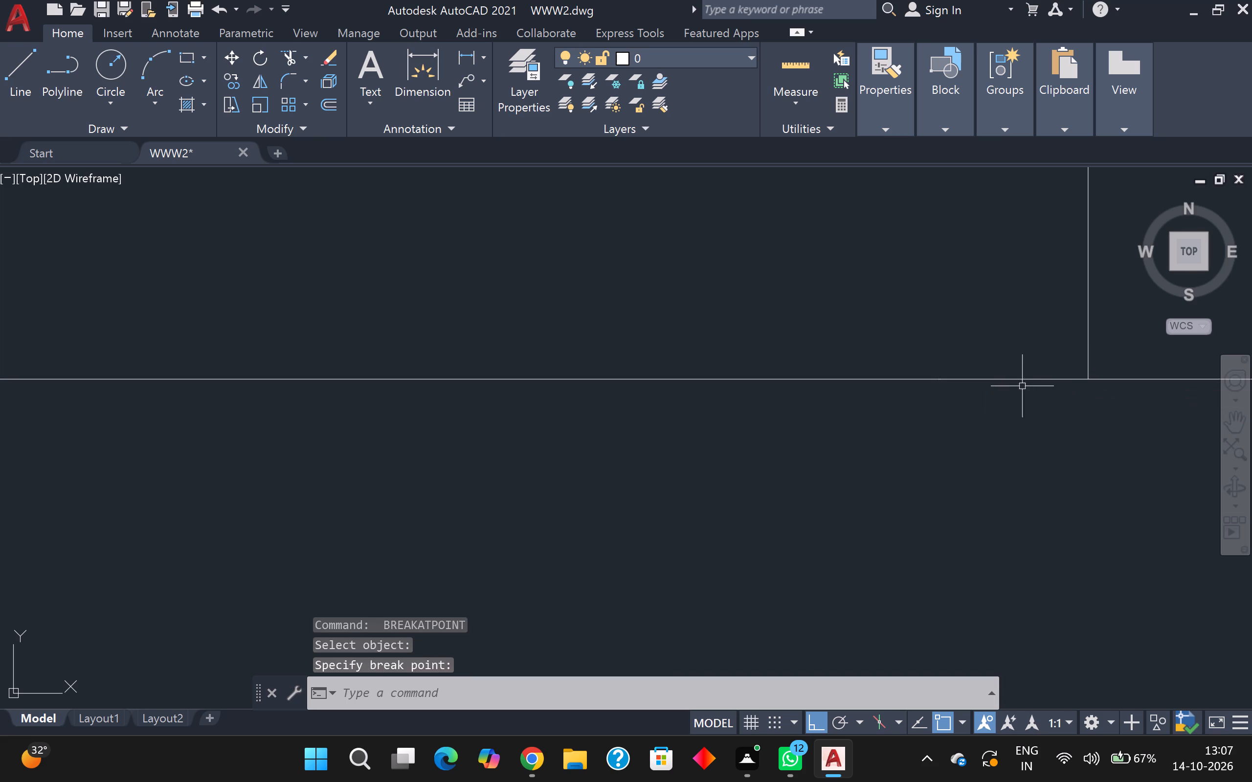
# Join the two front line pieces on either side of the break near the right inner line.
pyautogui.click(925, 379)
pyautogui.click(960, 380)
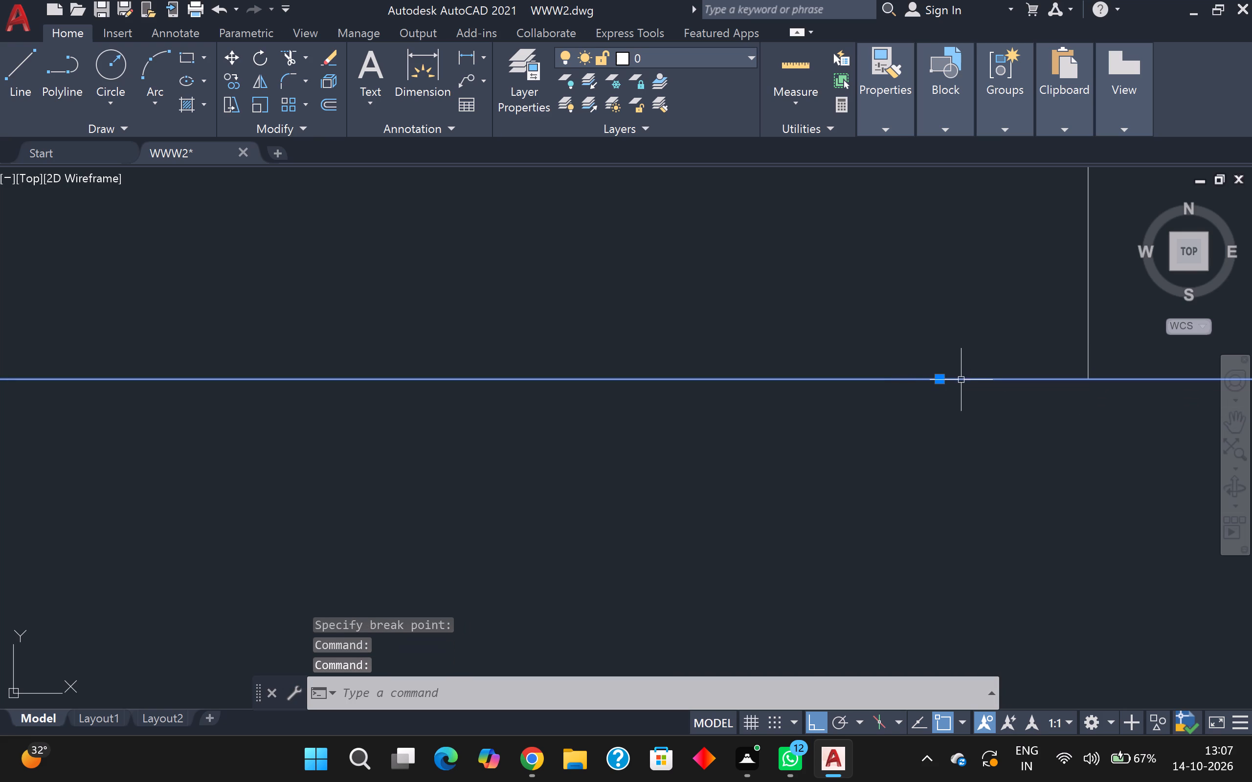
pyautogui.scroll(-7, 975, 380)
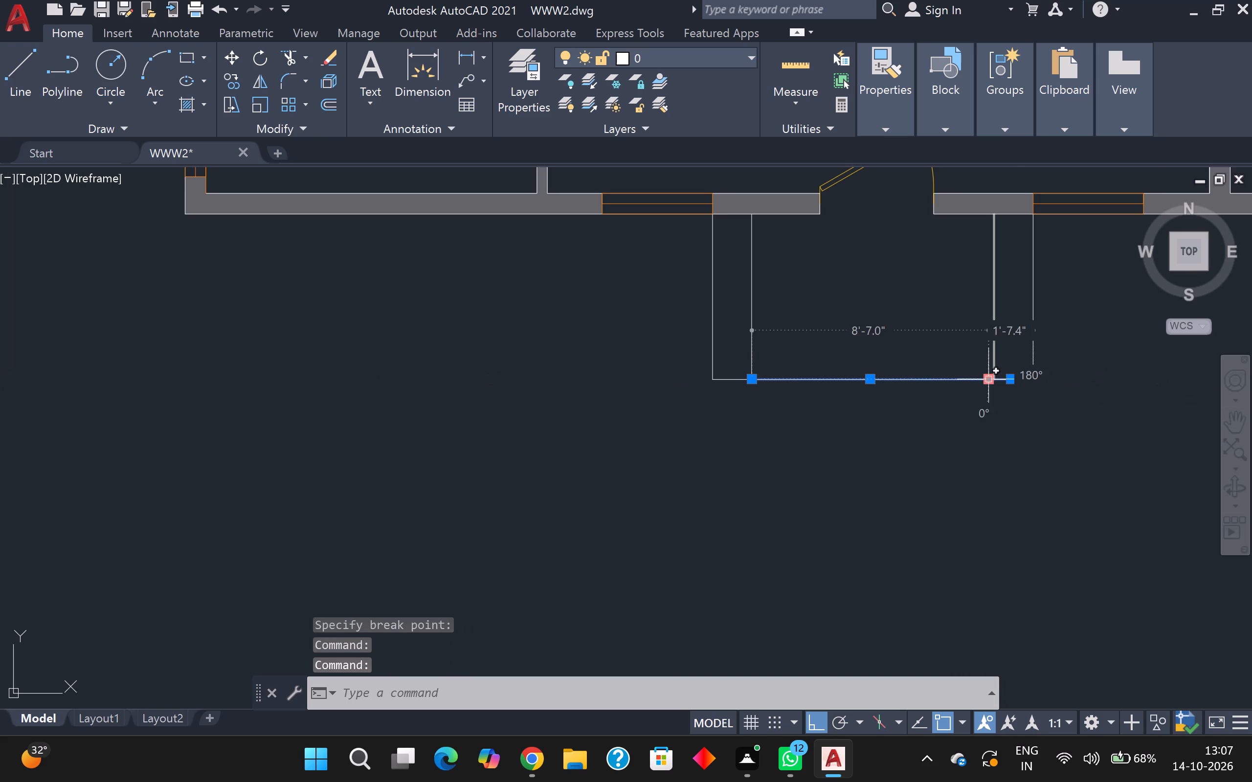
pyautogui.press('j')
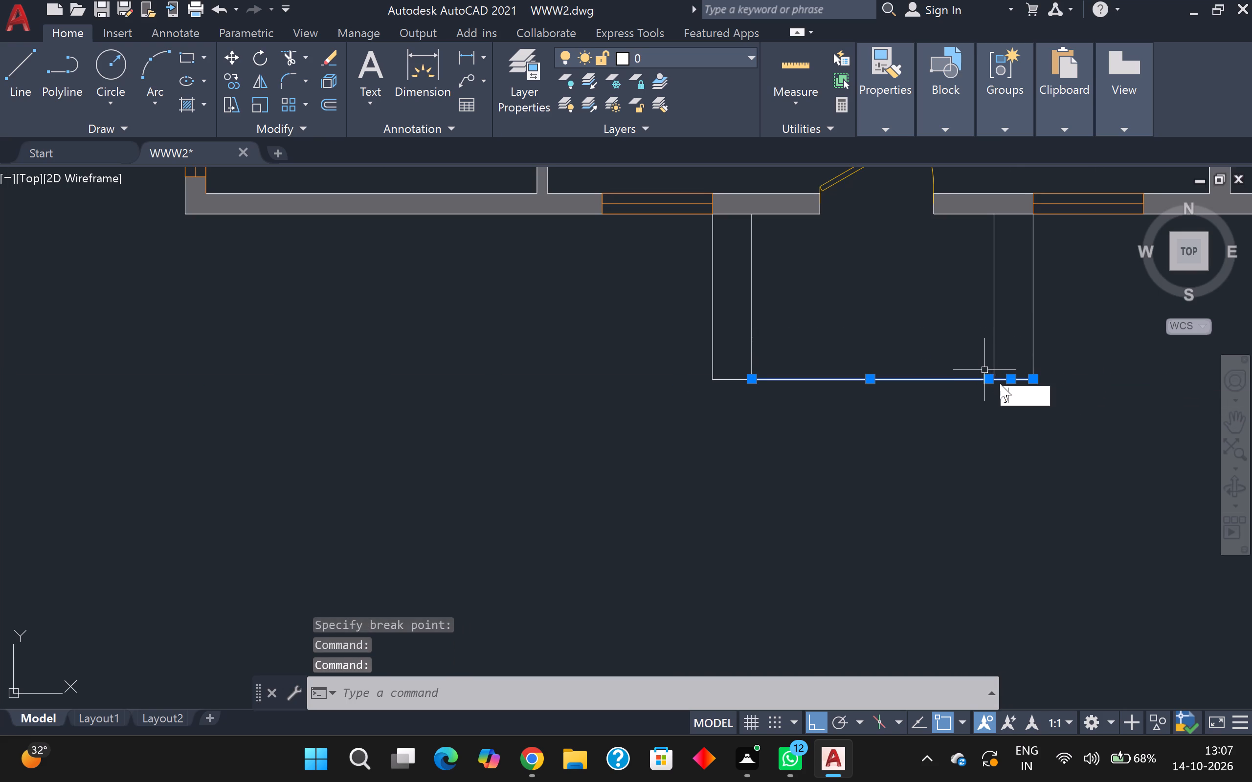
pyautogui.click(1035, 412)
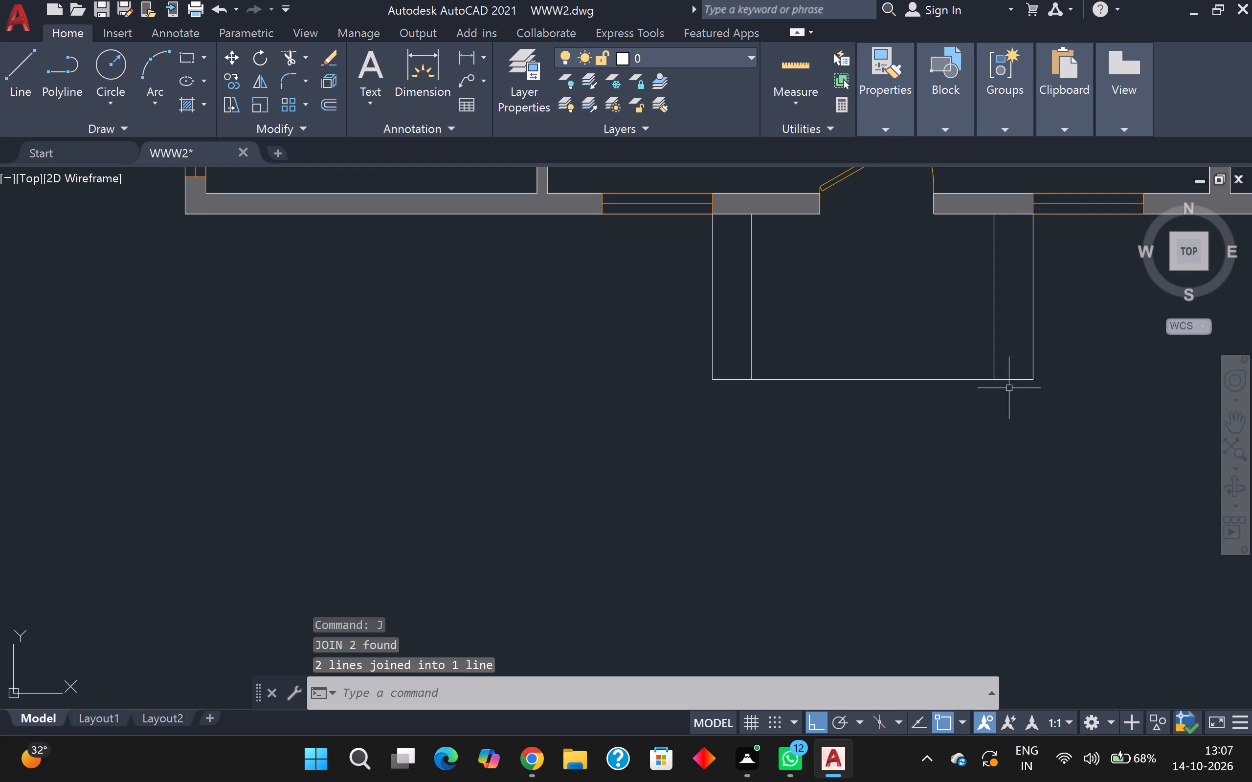
# Break the porch's front line at its exact intersection with the right inner offset line using Break at Point.
pyautogui.scroll(4, 1006, 386)
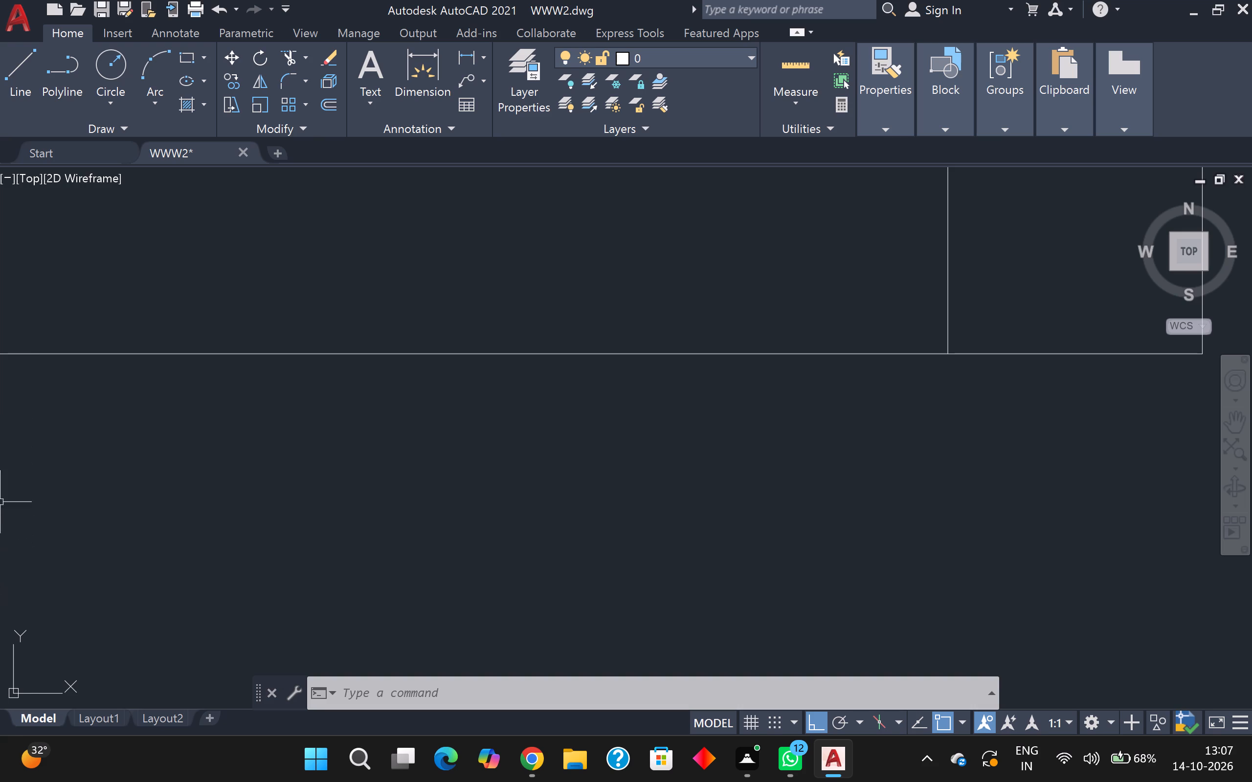
pyautogui.scroll(-2, 619, 331)
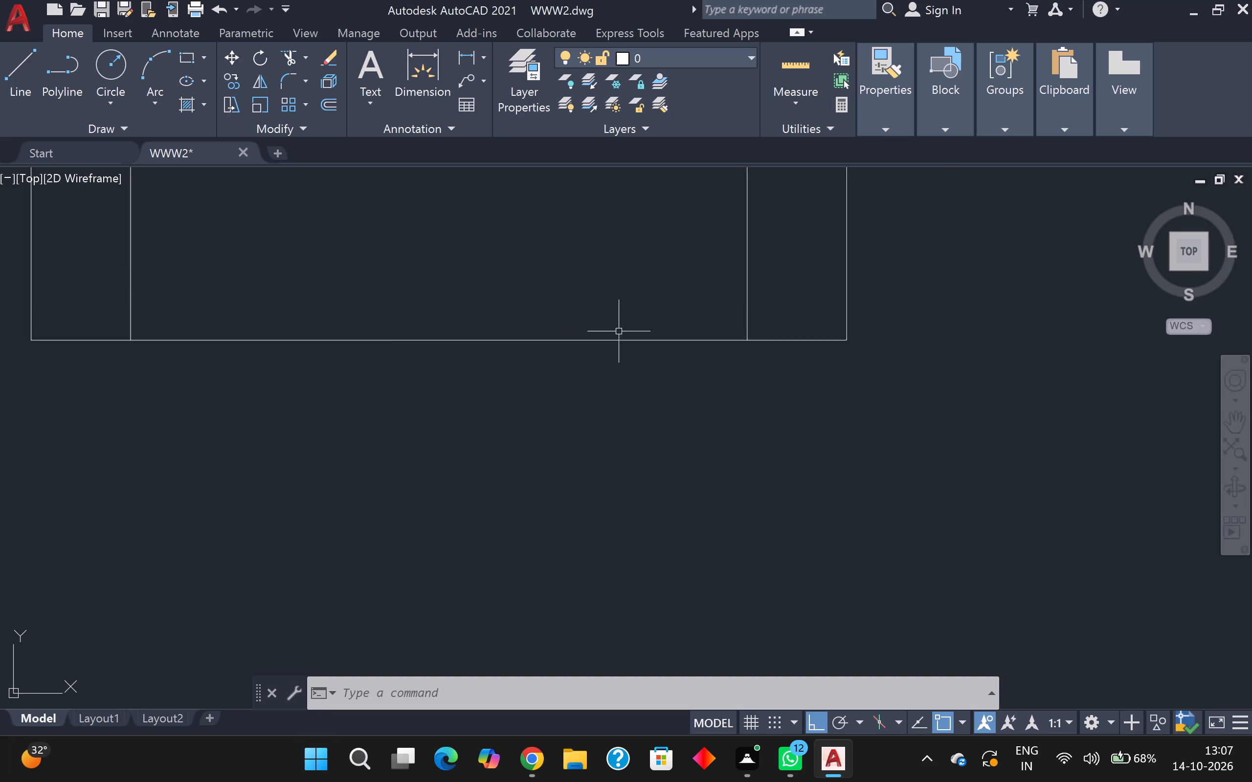
pyautogui.scroll(-4, 619, 331)
pyautogui.scroll(2, 628, 358)
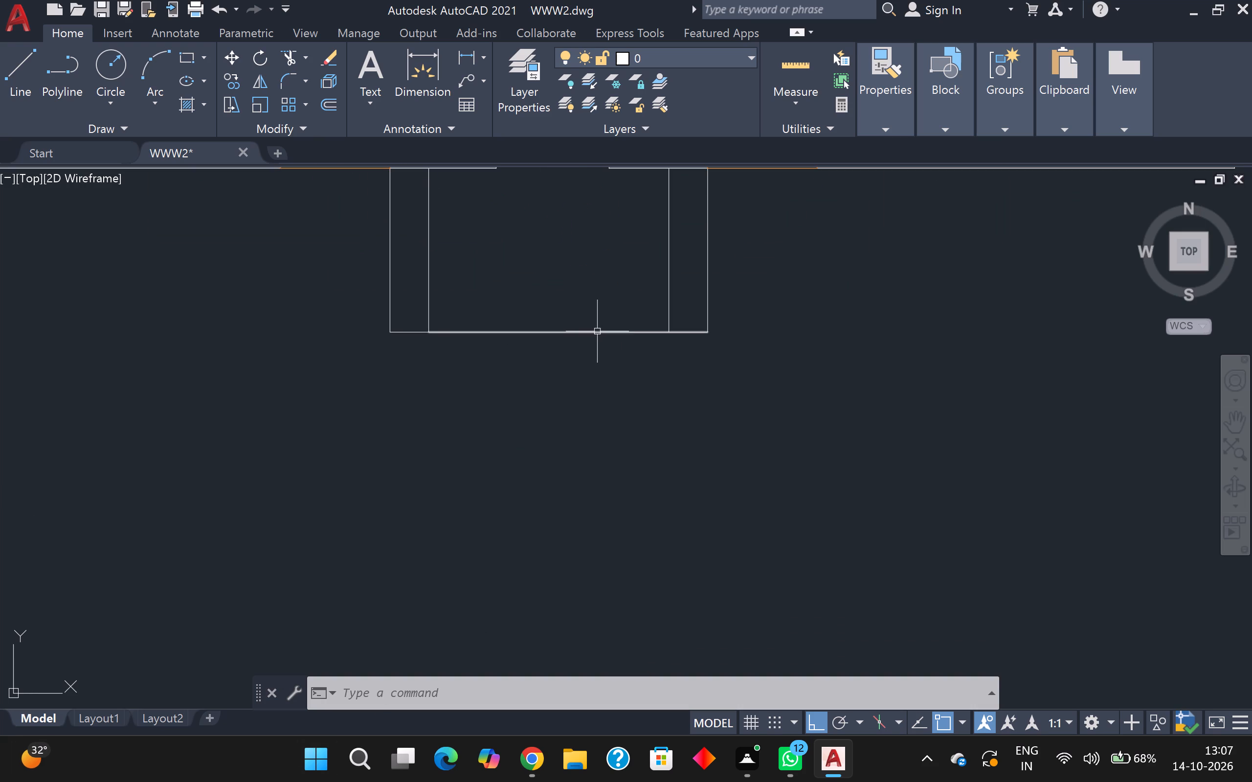
pyautogui.scroll(3, 665, 332)
pyautogui.scroll(-1, 700, 322)
pyautogui.scroll(5, 696, 330)
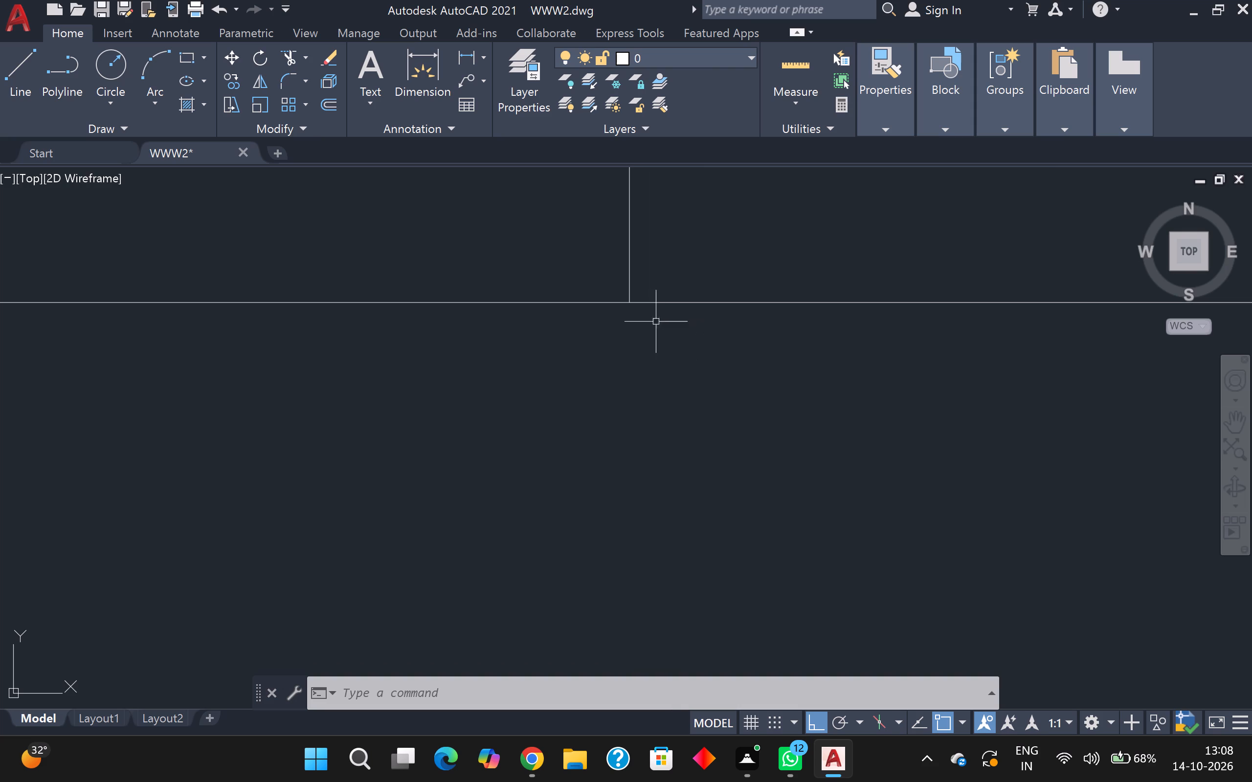
pyautogui.scroll(-2, 522, 232)
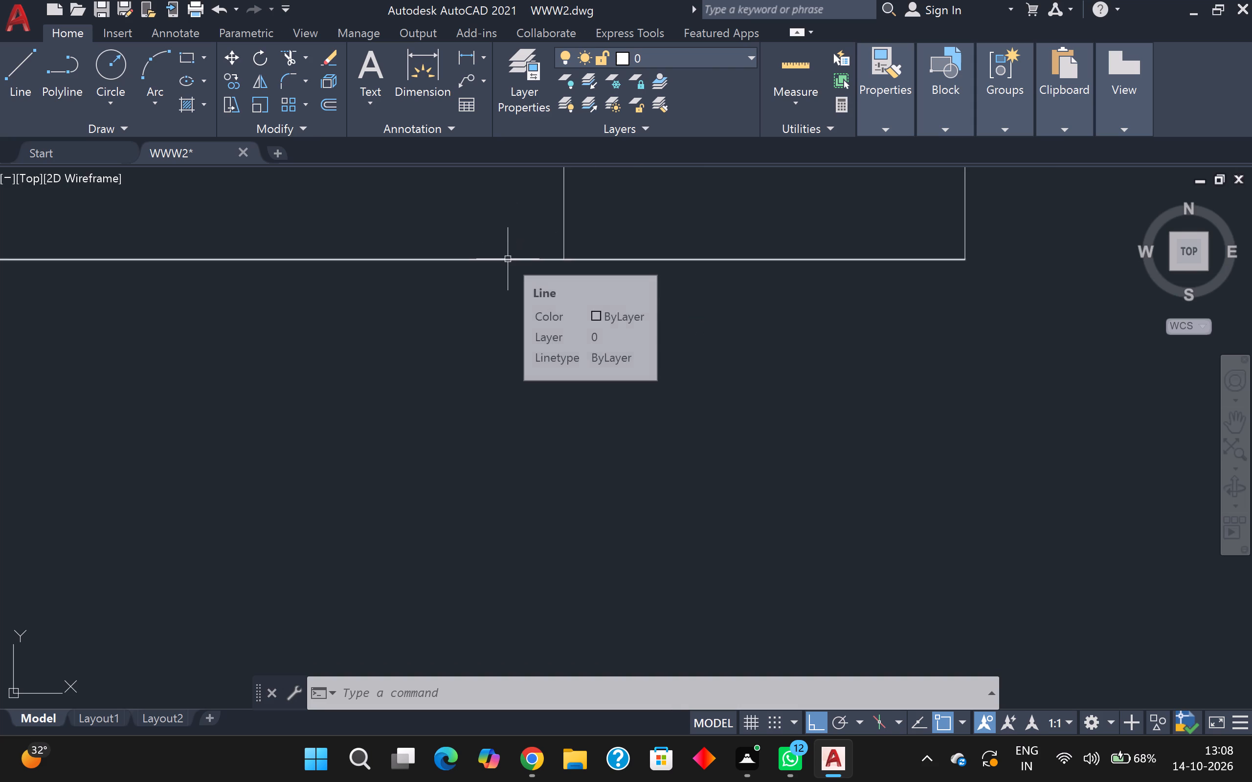
pyautogui.press('b')
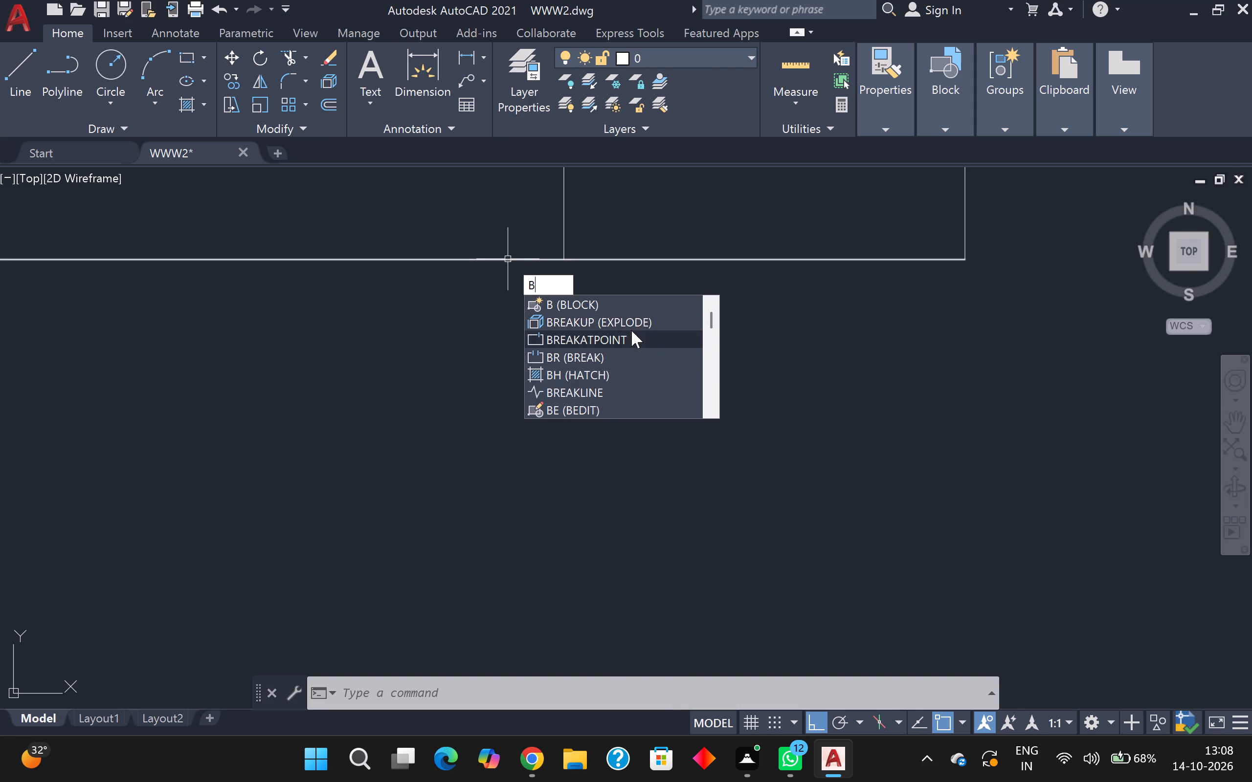
pyautogui.click(631, 330)
pyautogui.click(550, 261)
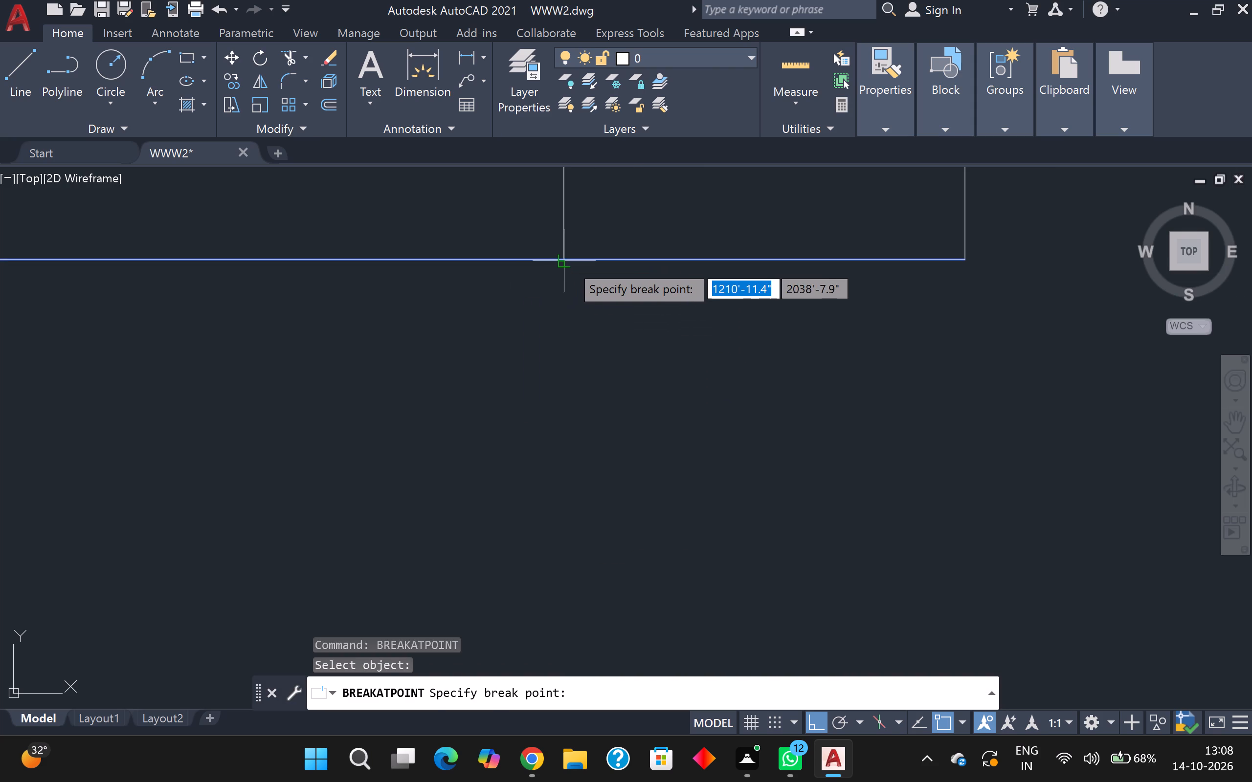
pyautogui.scroll(1, 569, 262)
pyautogui.click(562, 260)
pyautogui.scroll(-3, 561, 263)
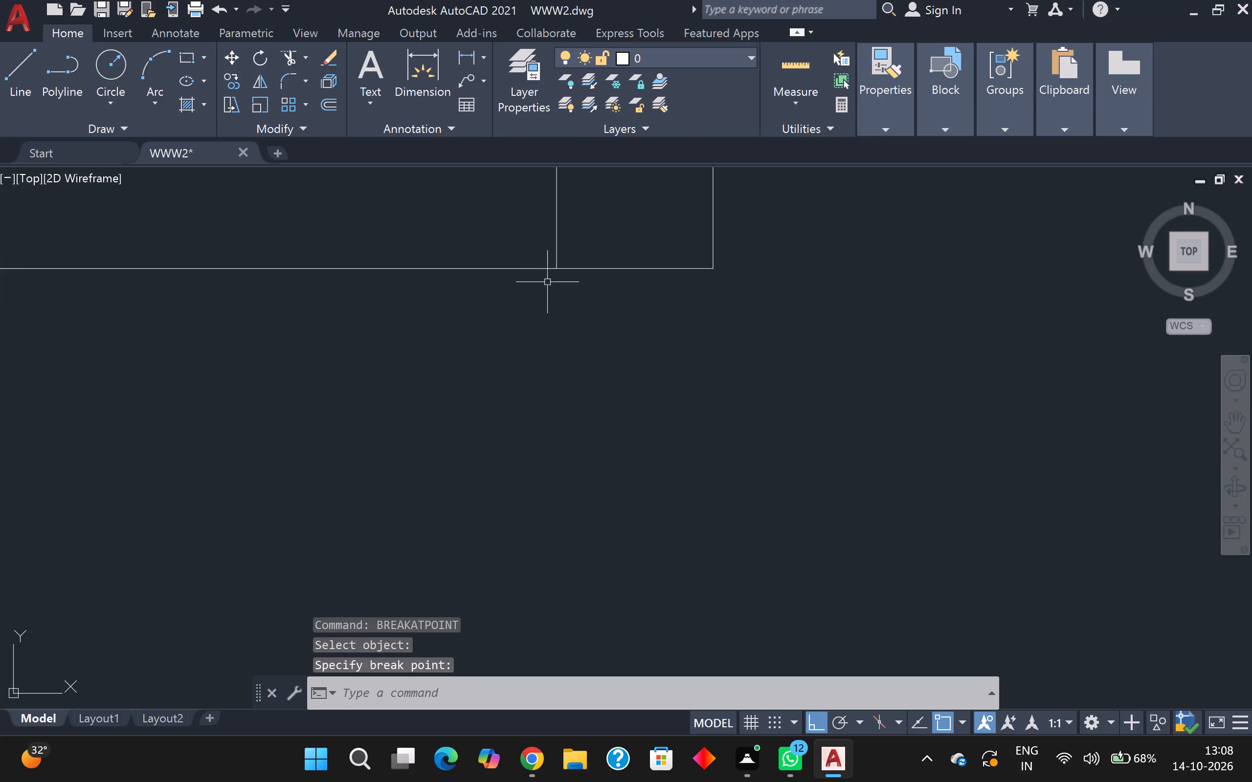
# Offset the middle segment of the porch's front line 10" outward, away from the house, as the first step line.
pyautogui.moveTo(537, 293); pyautogui.dragTo(674, 286, button='middle')
pyautogui.scroll(-1, 543, 293)
pyautogui.scroll(-1, 637, 312)
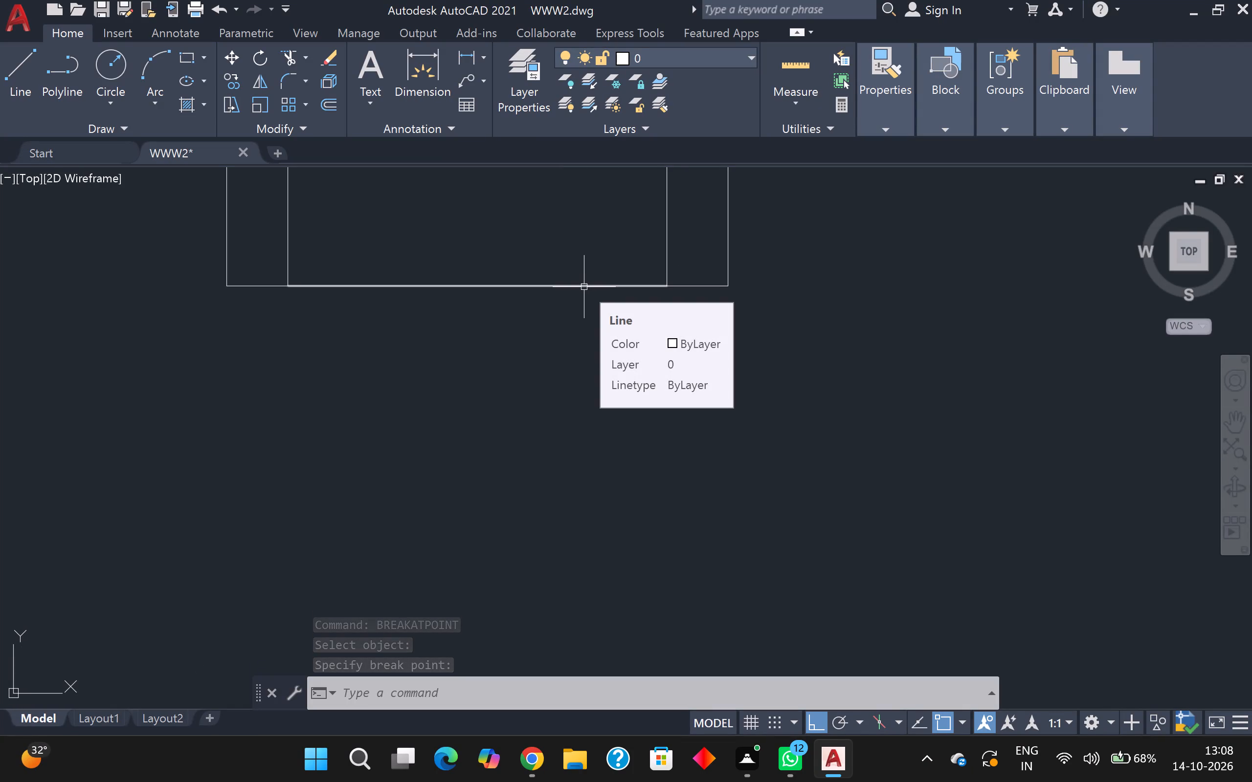
pyautogui.press('o')
pyautogui.press('Return')
pyautogui.press('Return')
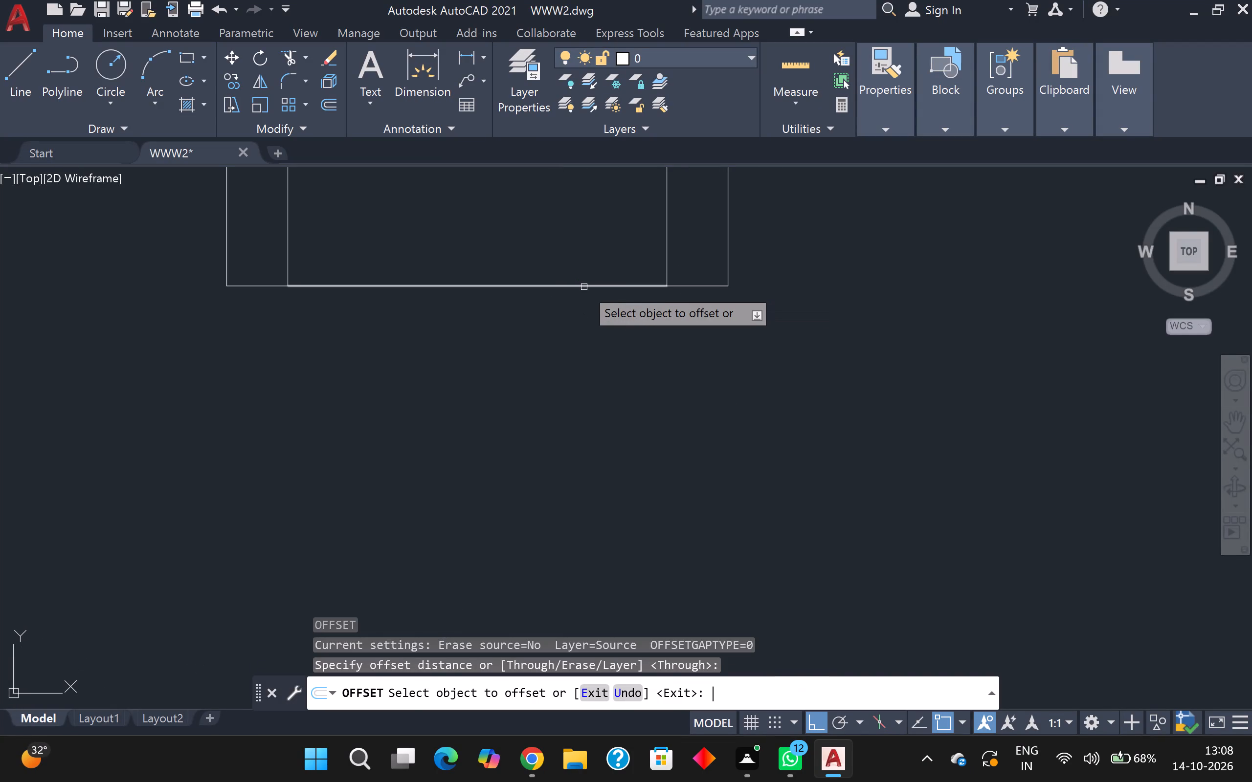
pyautogui.click(584, 287)
pyautogui.click(595, 283)
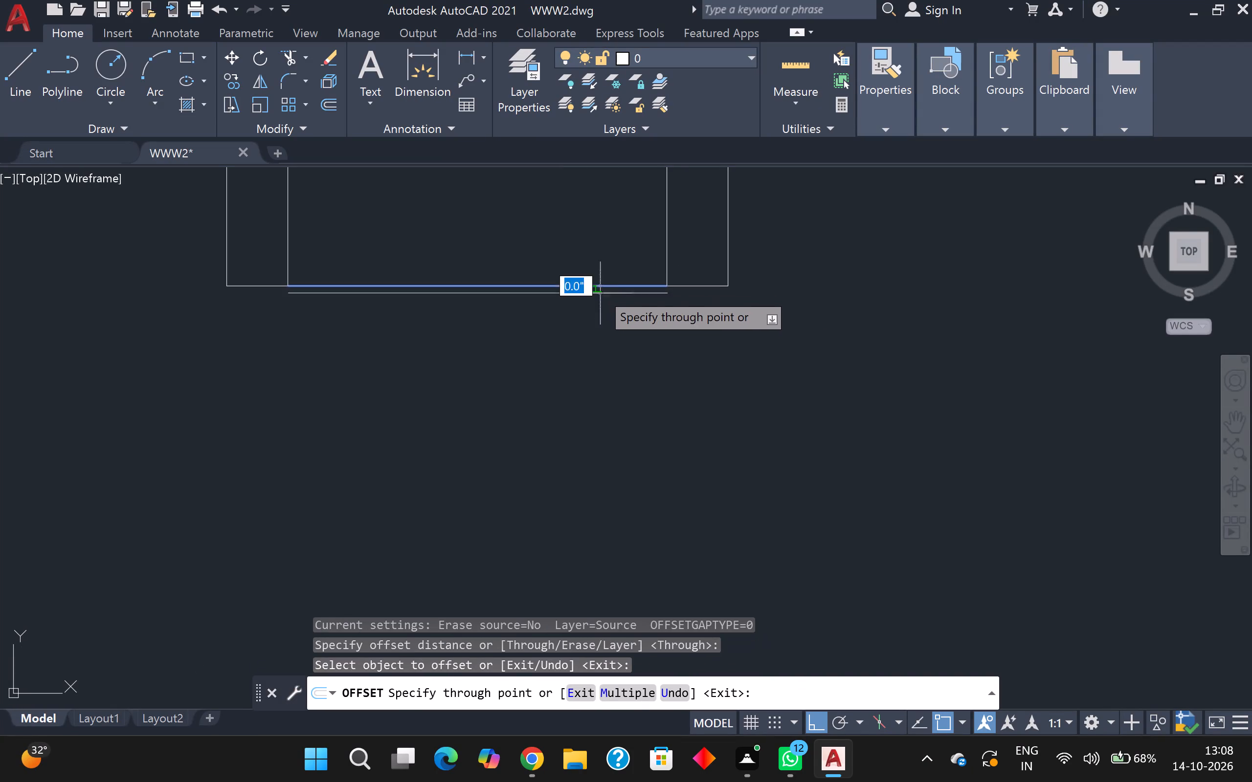
pyautogui.write('10')
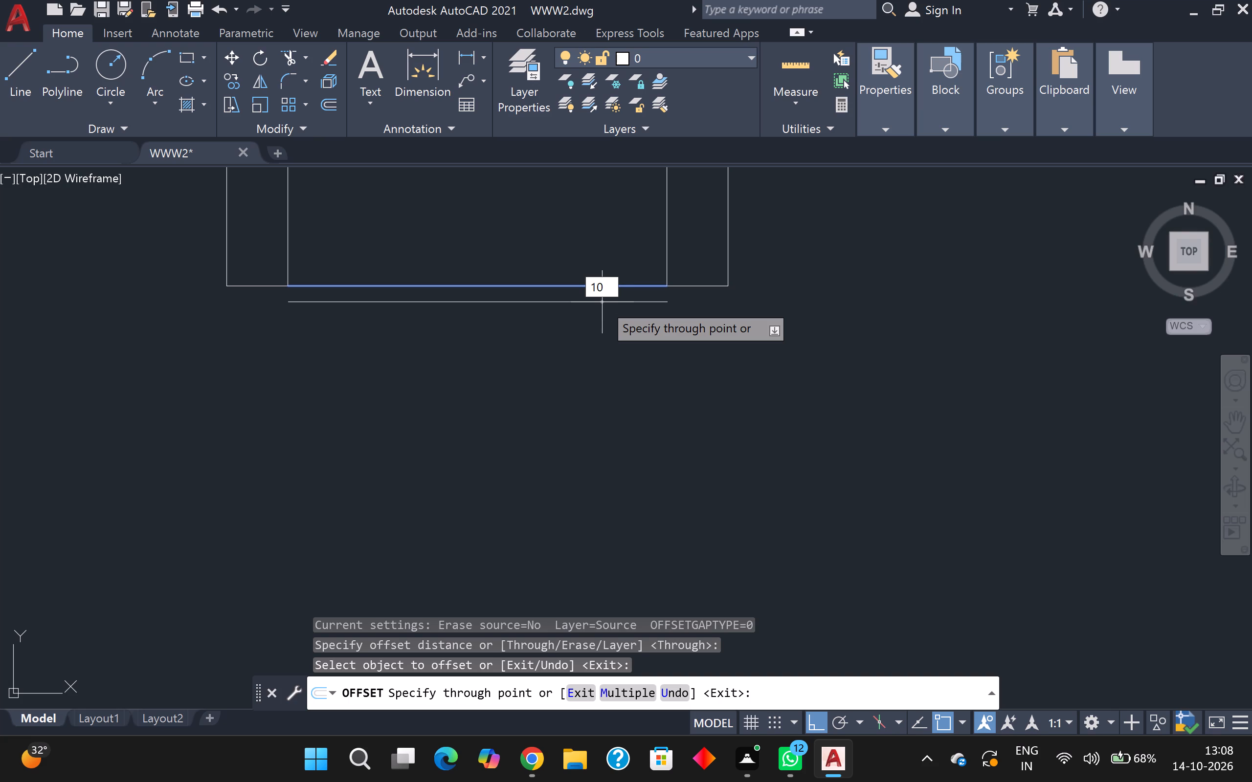
pyautogui.press('Return')
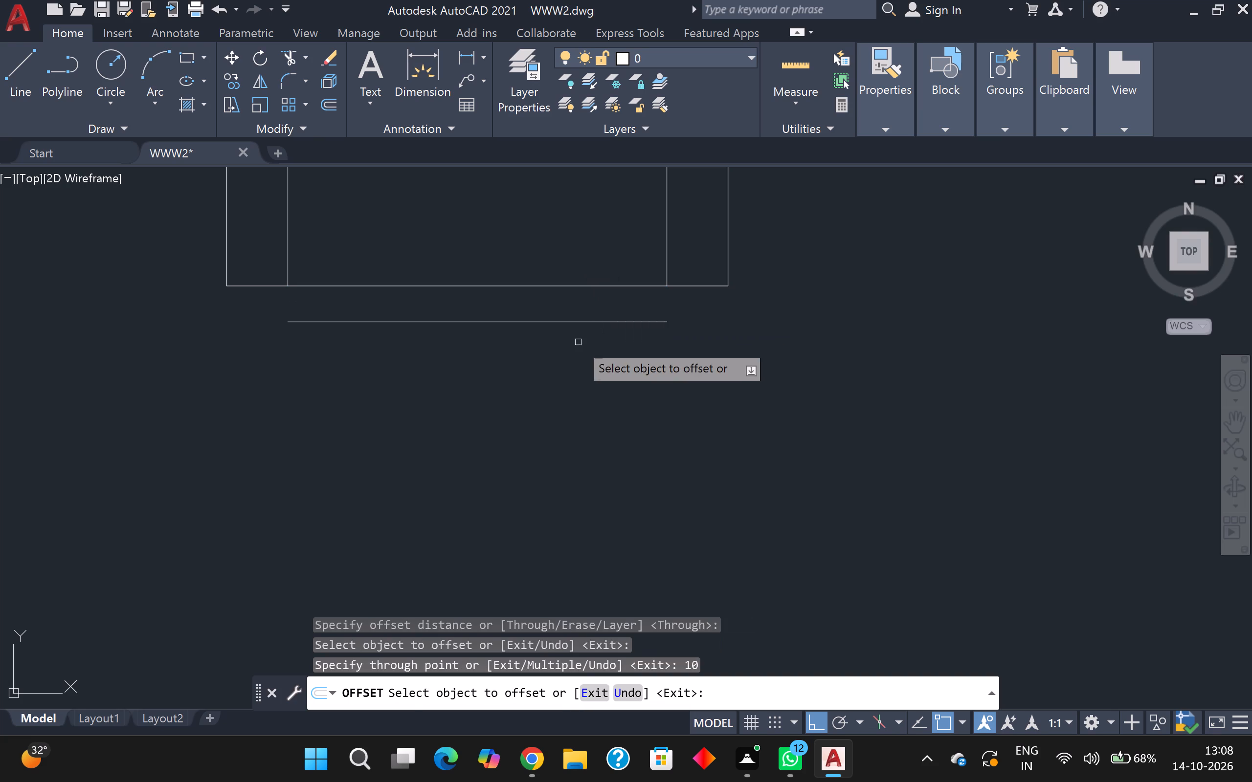
# Add two more step lines in front of the porch, offsetting each 10" outward from the previous one.
pyautogui.scroll(-3, 606, 327)
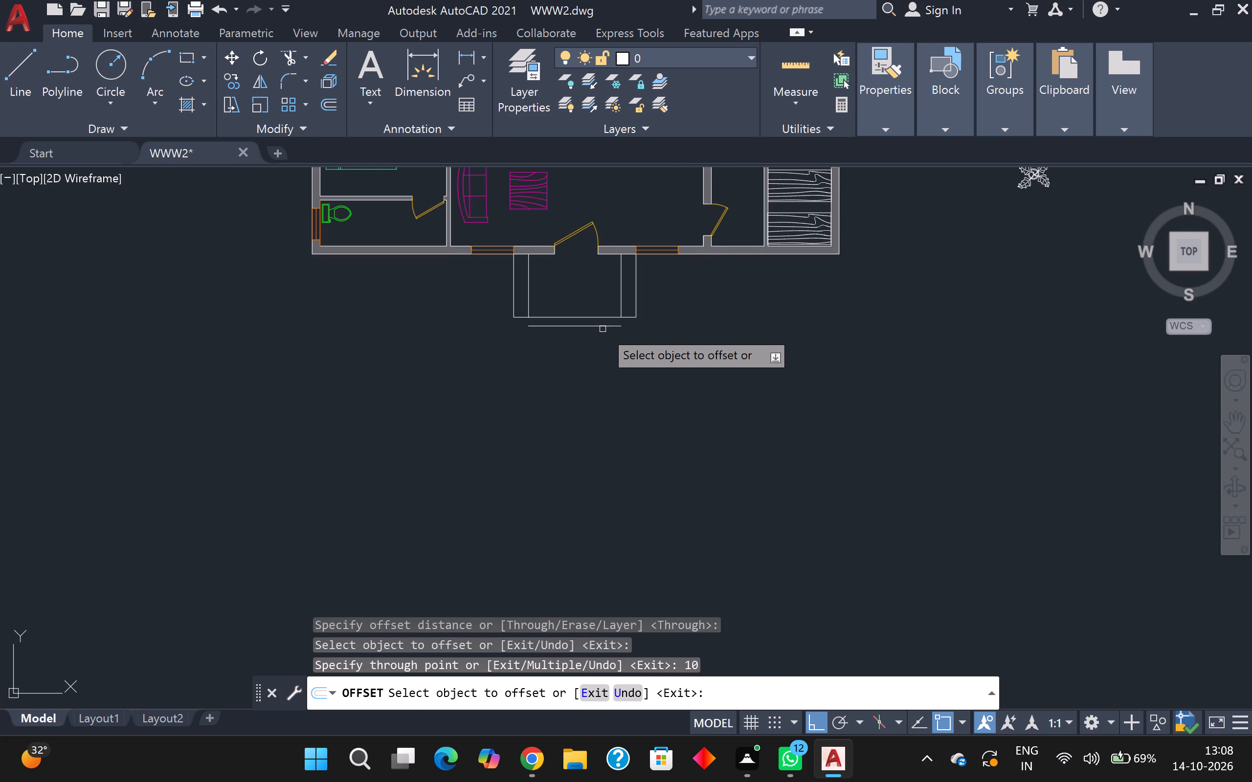
pyautogui.click(602, 327)
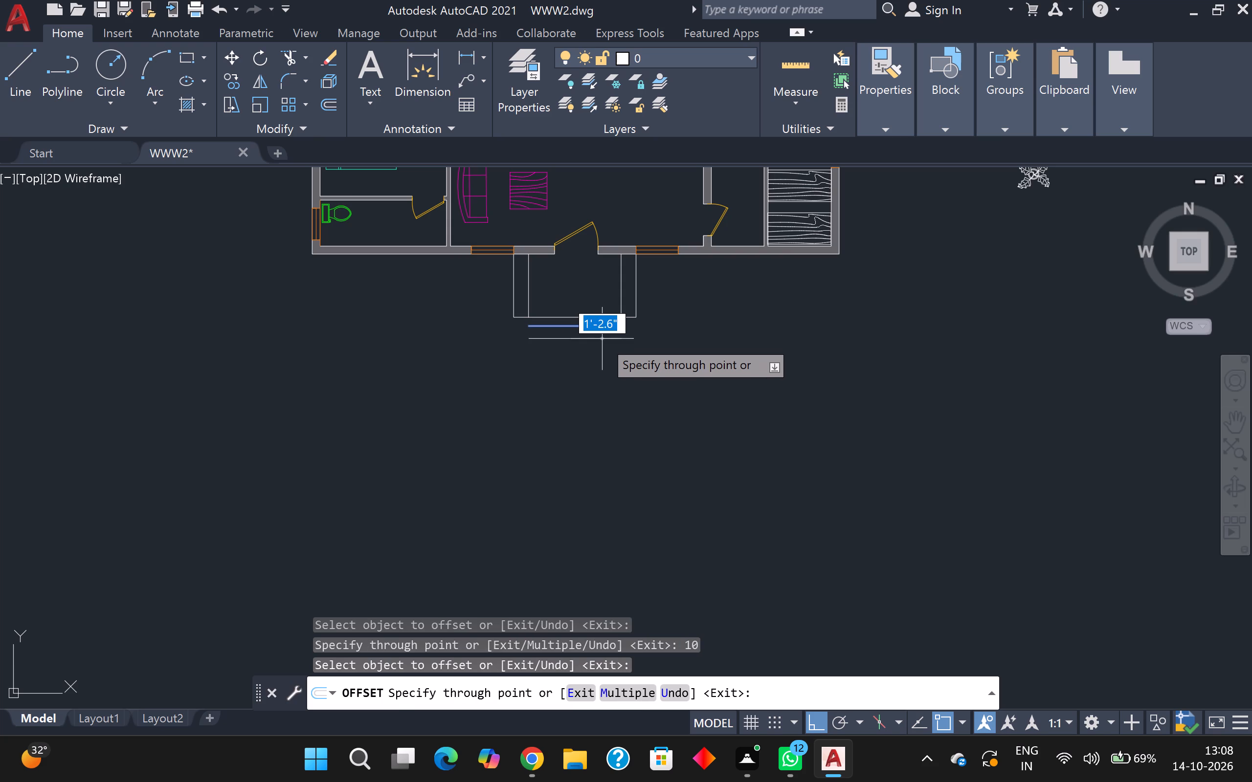
pyautogui.write('10')
pyautogui.press('Return')
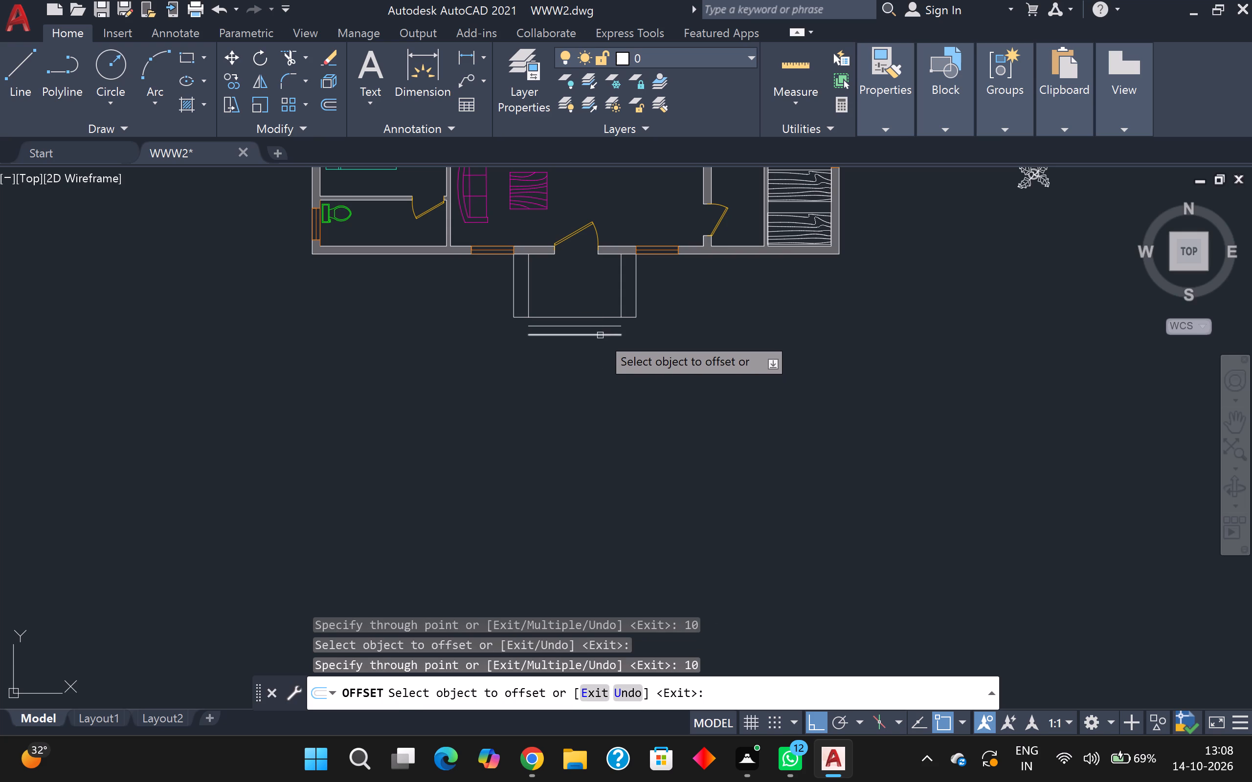
pyautogui.click(600, 335)
pyautogui.write('10')
pyautogui.press('Return')
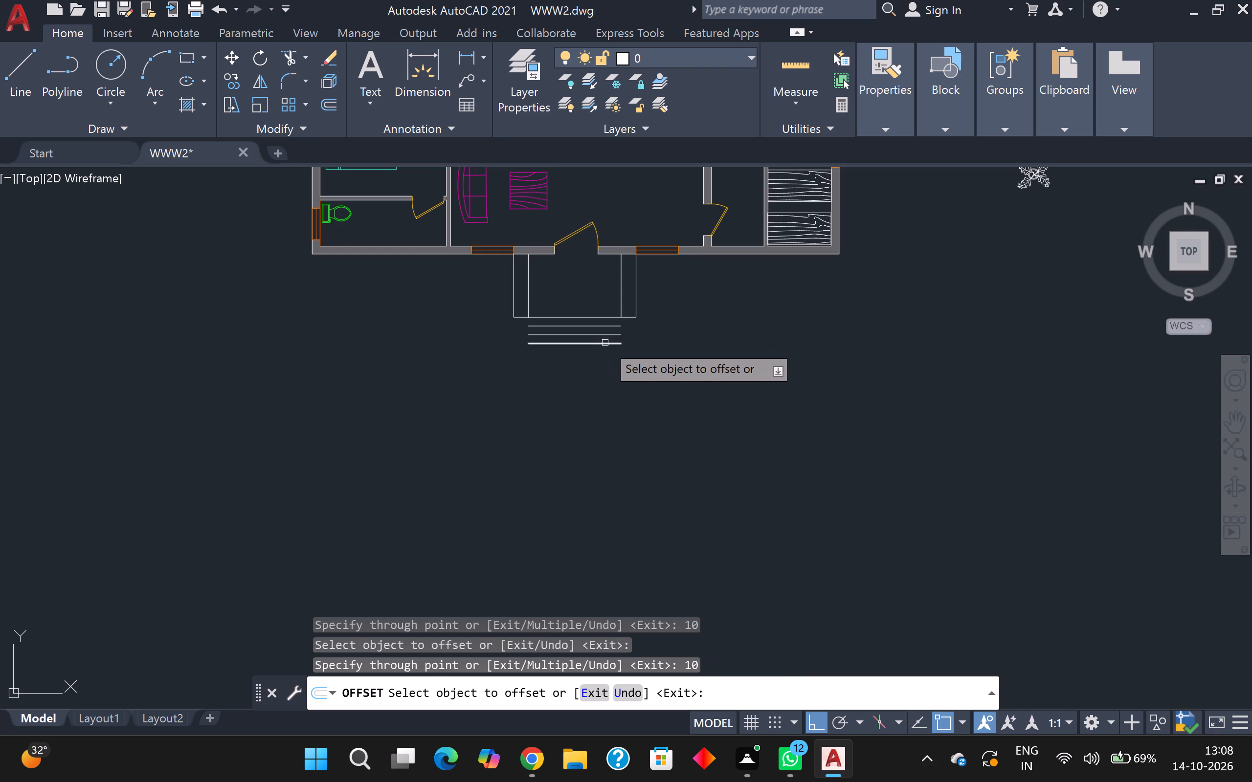
pyautogui.scroll(2, 553, 311)
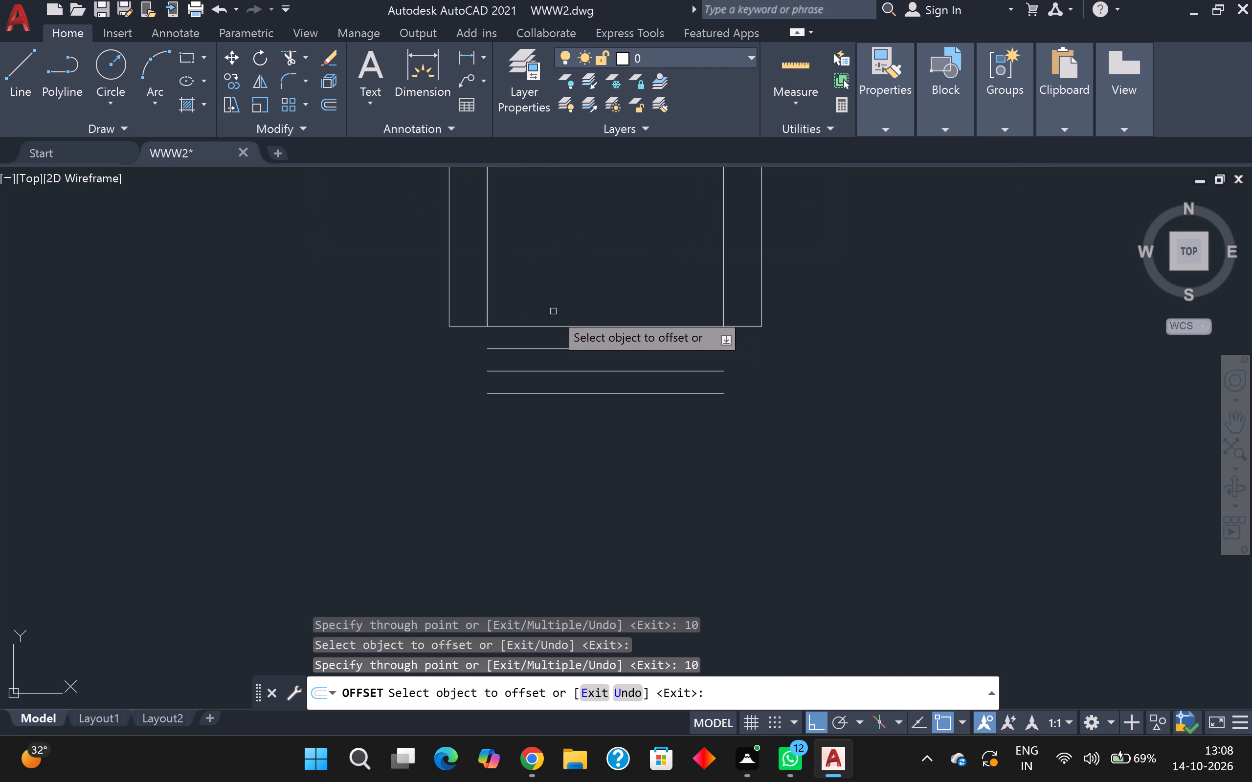
pyautogui.scroll(1, 524, 319)
pyautogui.scroll(2, 425, 358)
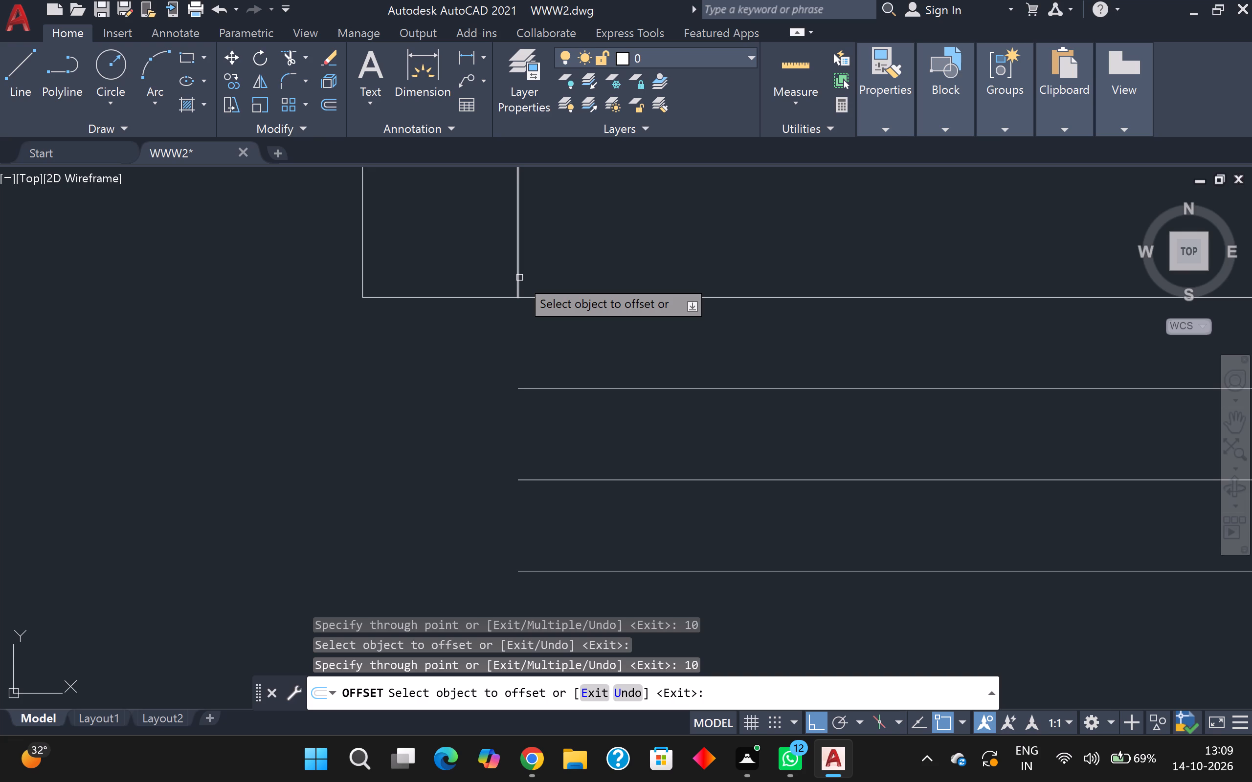
pyautogui.press('Escape')
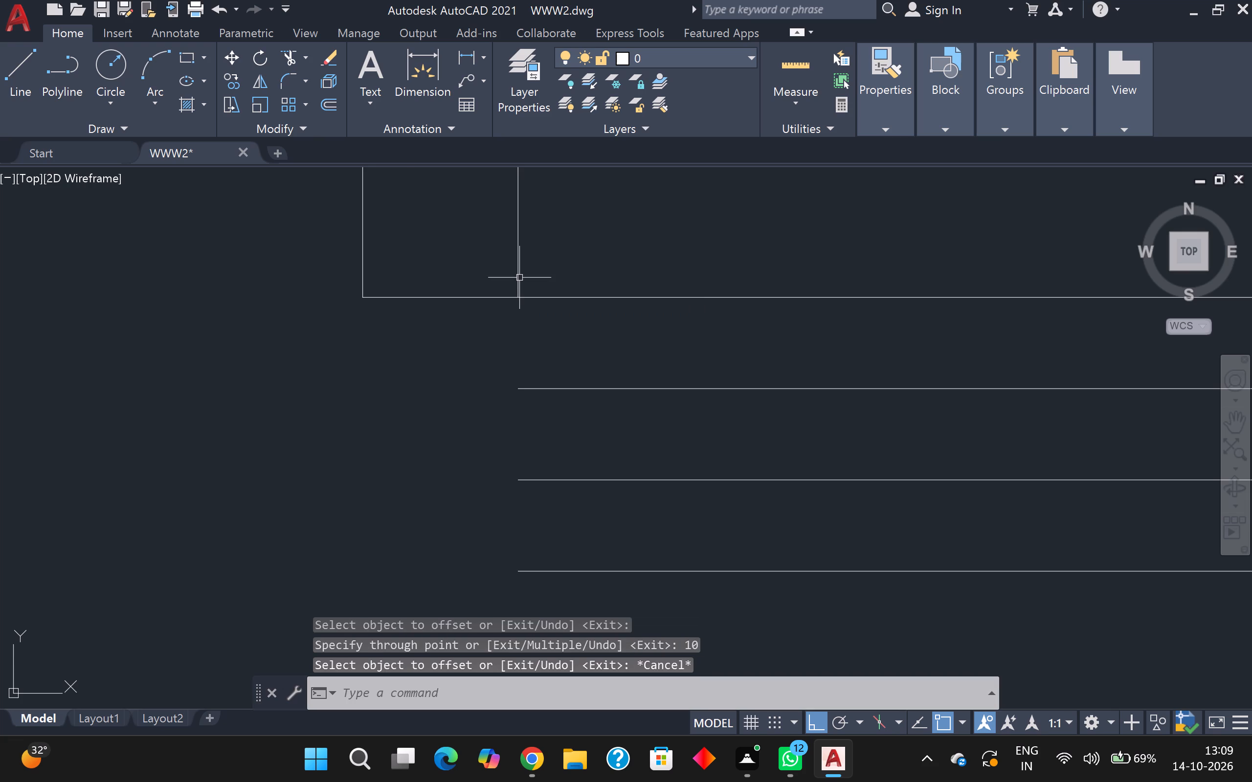
# Extend both inner side lines of the porch outward through the step lines to the outermost step line.
pyautogui.click(283, 57)
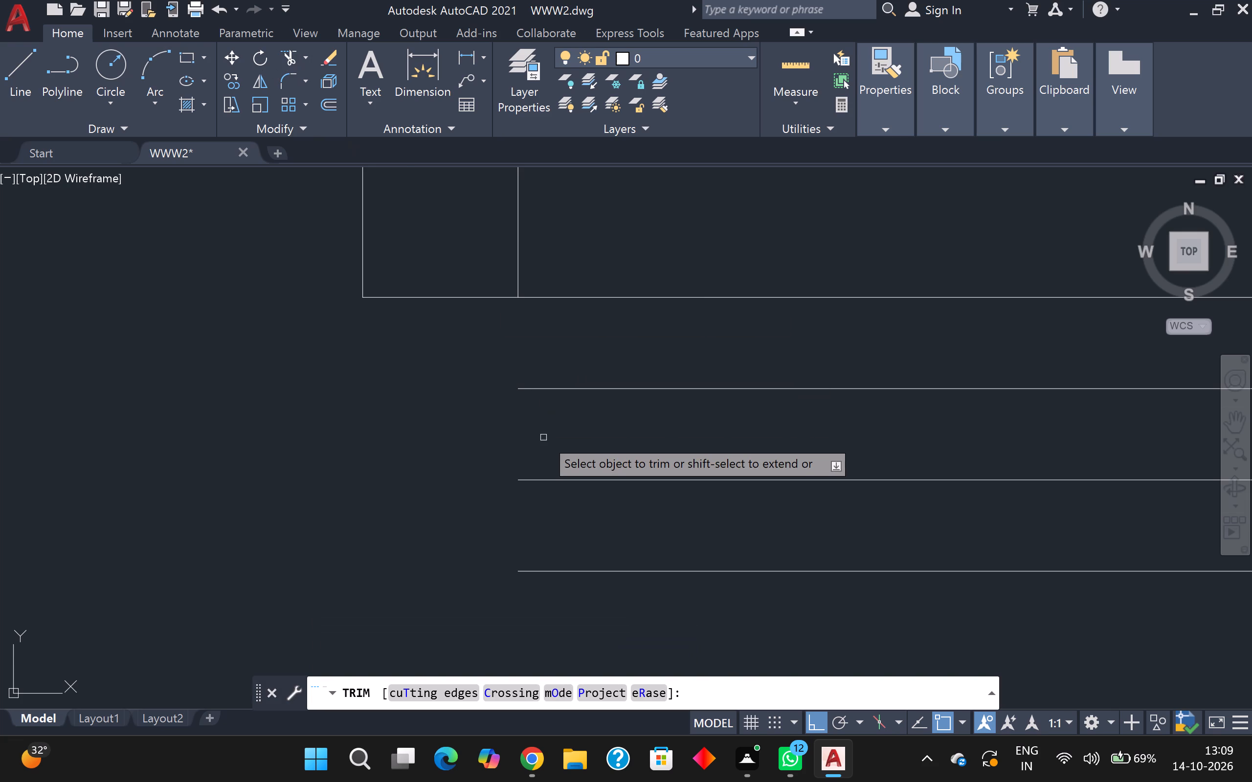
pyautogui.keyDown('shift'); pyautogui.click(517, 276); pyautogui.keyUp('shift')
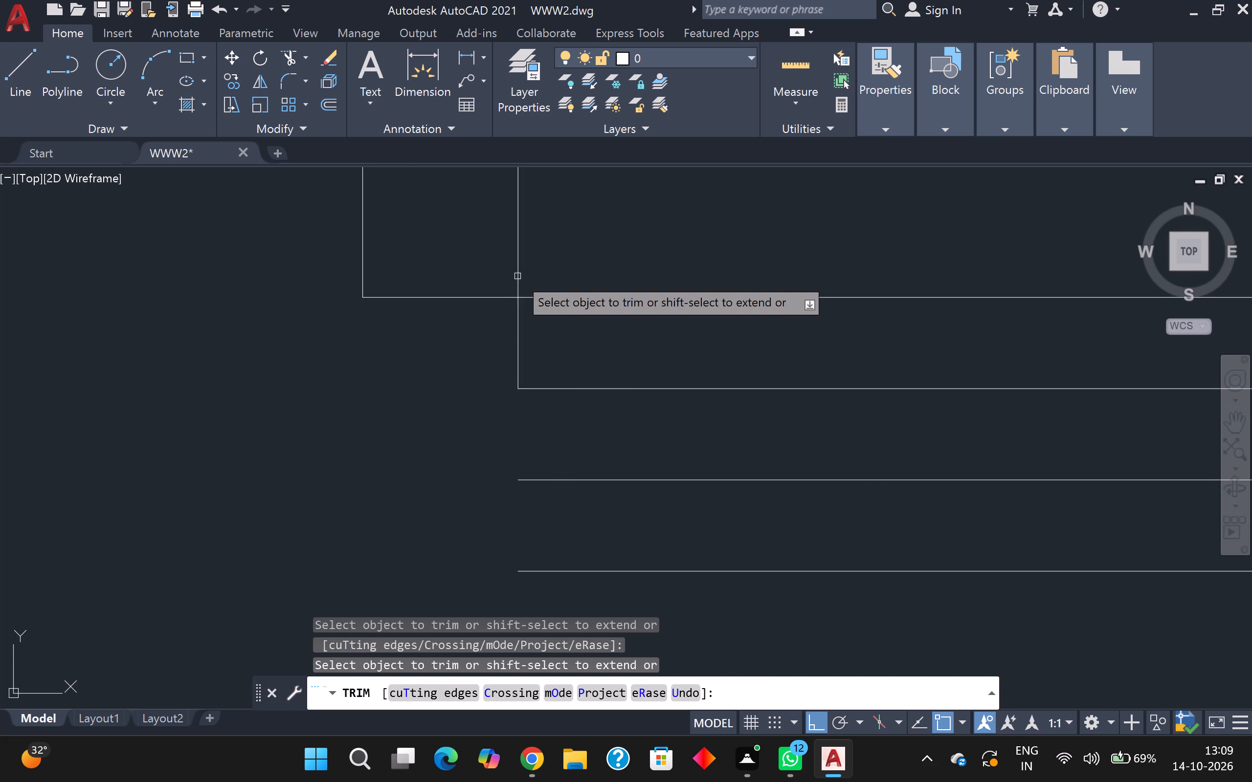
pyautogui.keyDown('shift'); pyautogui.click(518, 355); pyautogui.keyUp('shift')
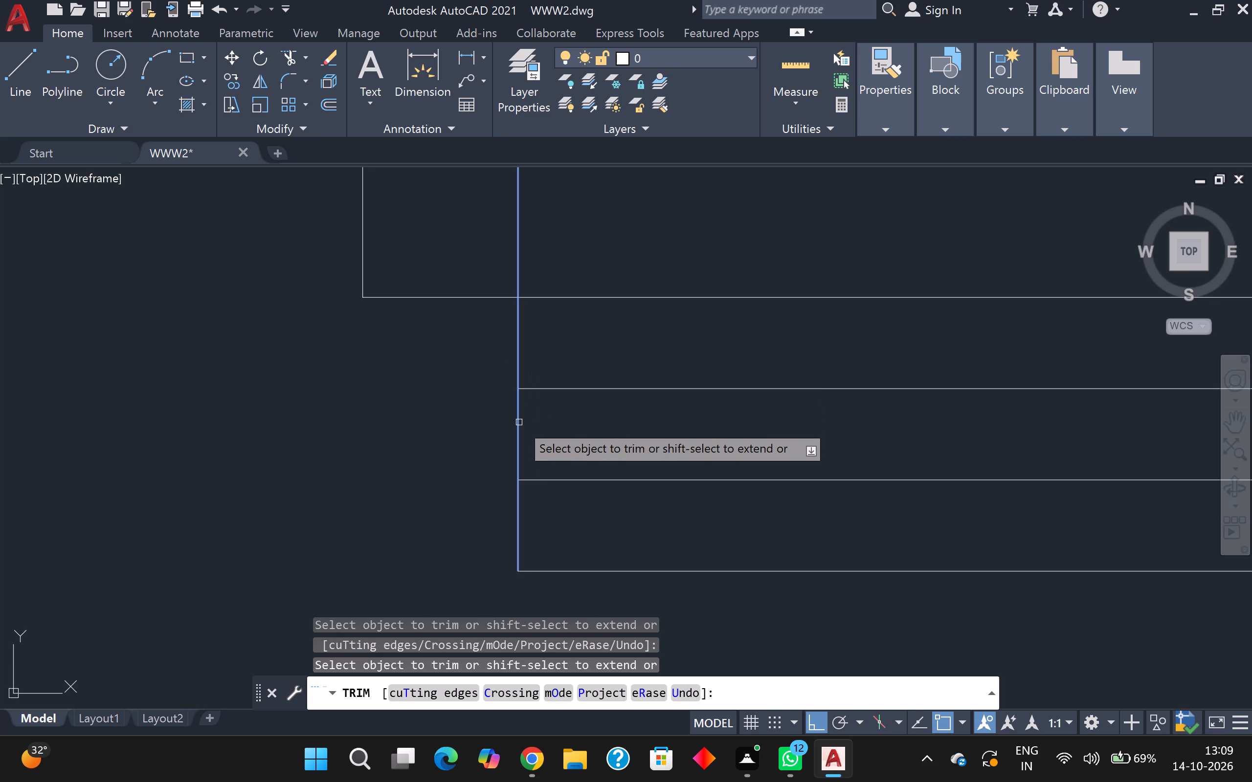
pyautogui.keyDown('shift'); pyautogui.click(519, 422); pyautogui.keyUp('shift')
pyautogui.scroll(-4, 560, 361)
pyautogui.scroll(1, 756, 395)
pyautogui.moveTo(756, 395); pyautogui.dragTo(651, 414, button='middle')
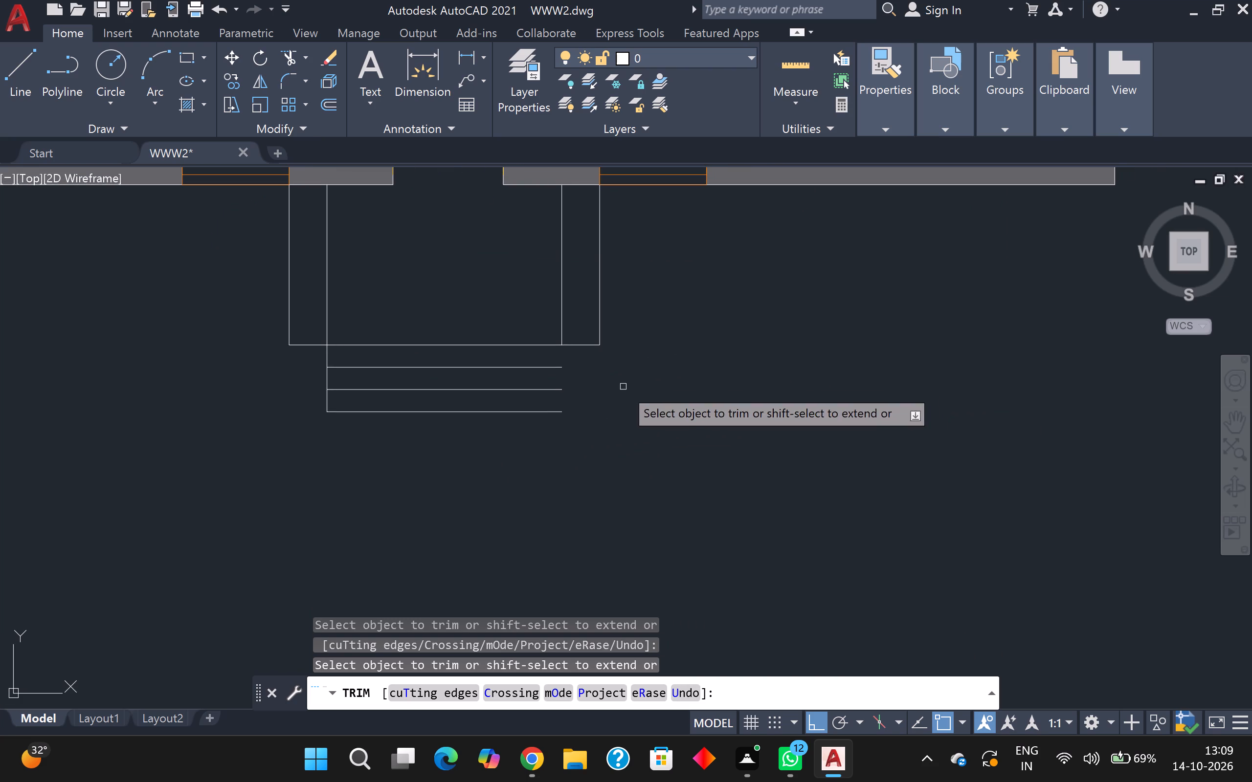
pyautogui.keyDown('shift'); pyautogui.click(560, 325); pyautogui.keyUp('shift')
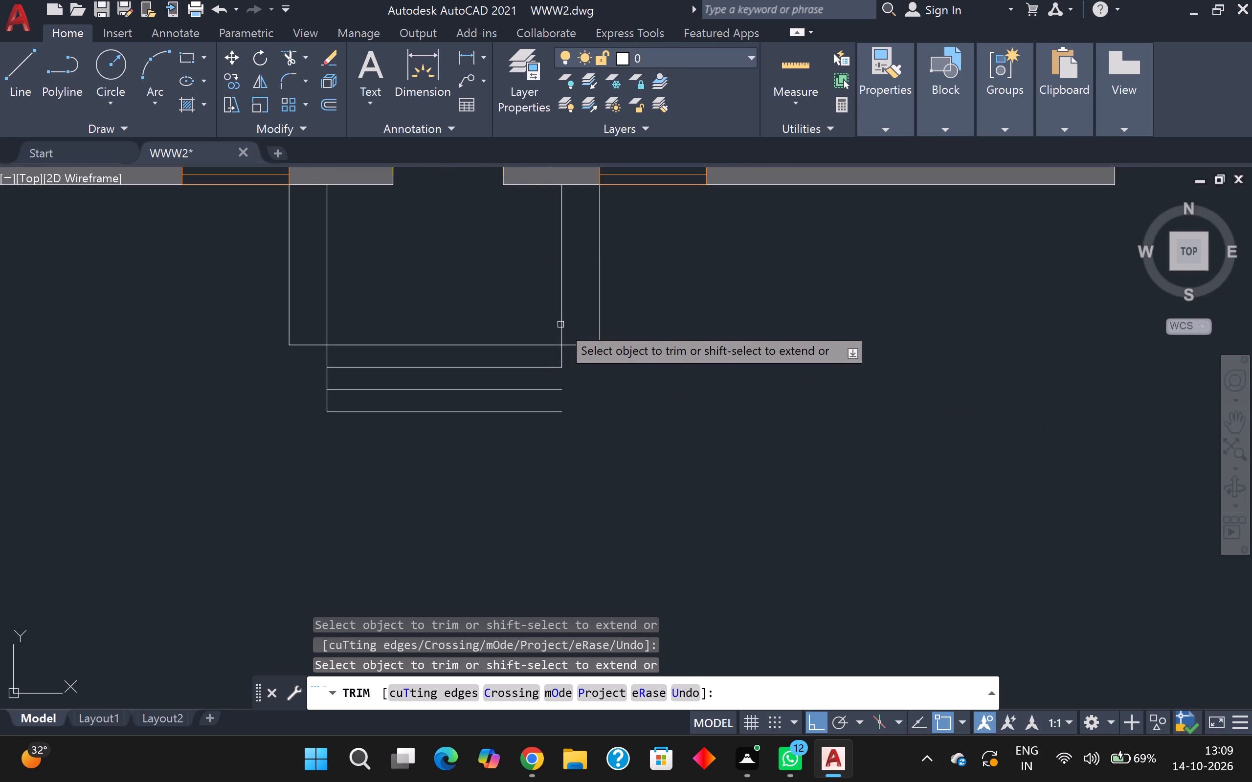
pyautogui.keyDown('shift'); pyautogui.click(563, 356); pyautogui.keyUp('shift')
pyautogui.keyDown('shift'); pyautogui.click(564, 370); pyautogui.keyUp('shift')
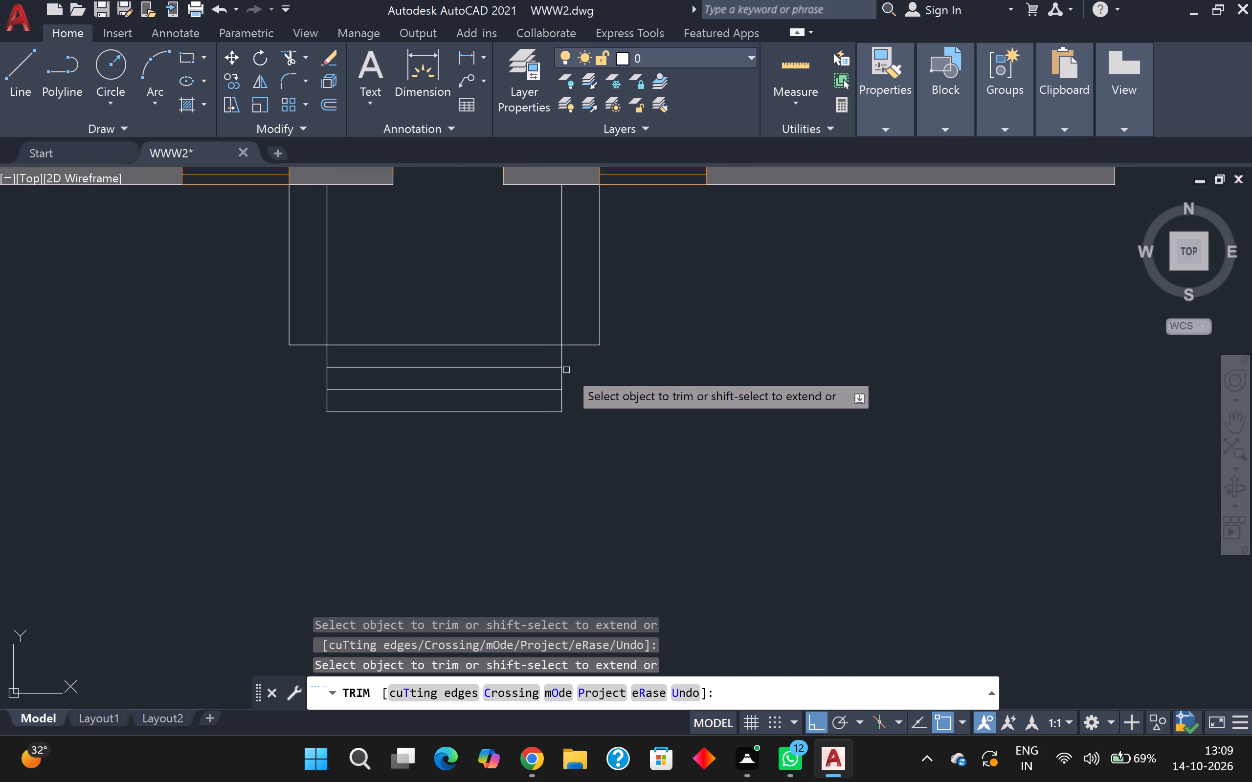
pyautogui.scroll(-2, 607, 376)
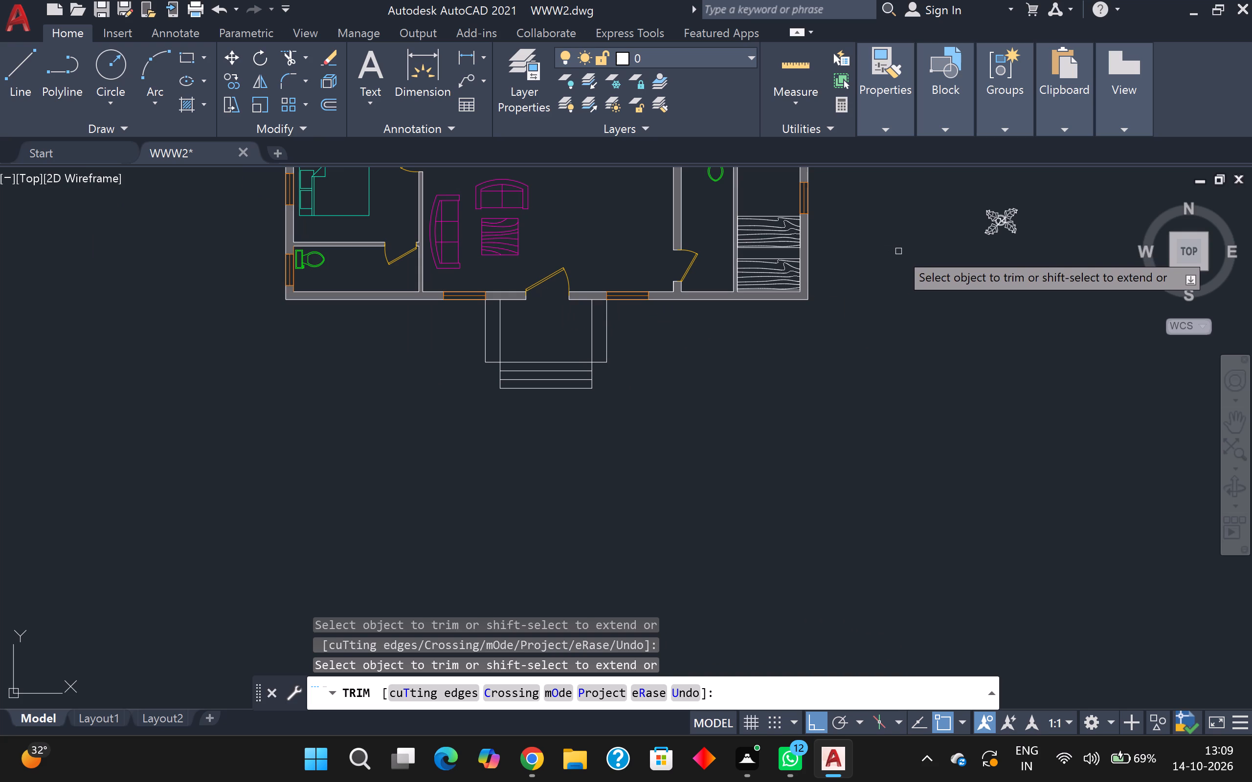
pyautogui.press('Escape')
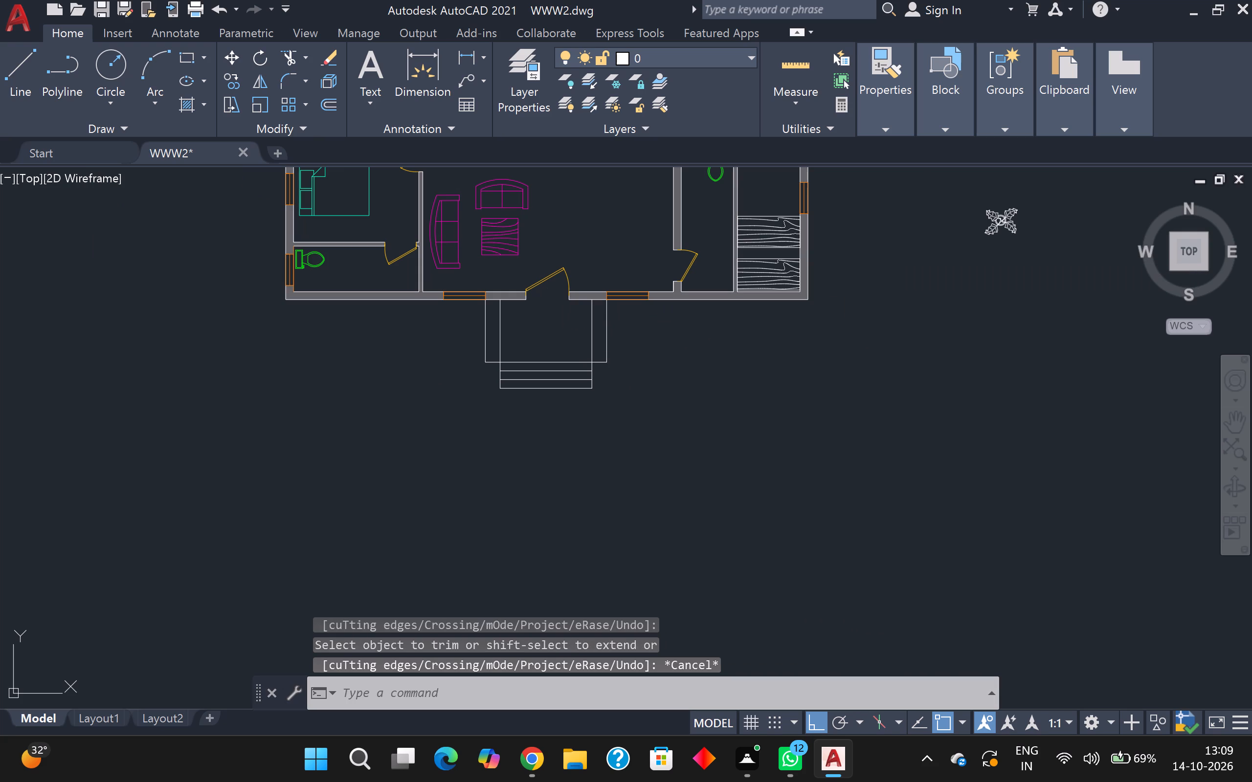
# With Ortho off, move the plant block from beside the house to the front end of the porch's left side strip.
pyautogui.click(1004, 224)
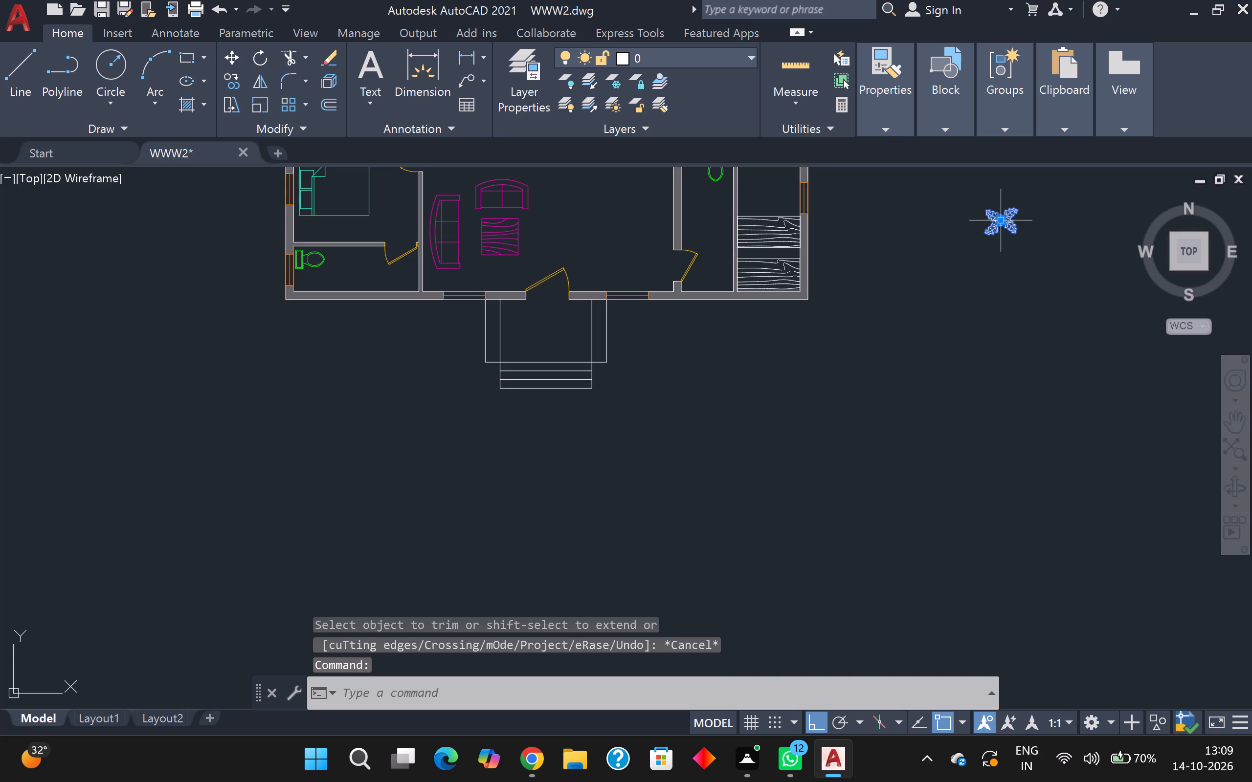
pyautogui.press('m')
pyautogui.press('Return')
pyautogui.click(1004, 224)
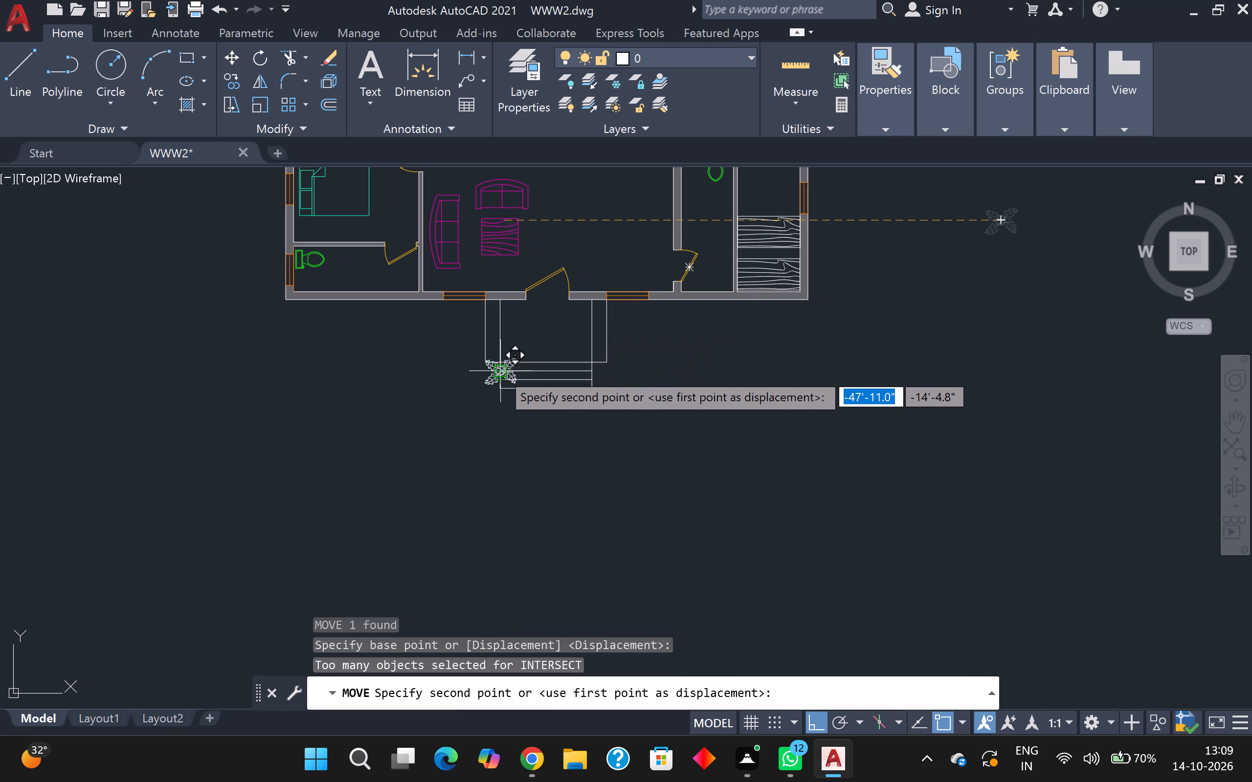
pyautogui.press('F8')
pyautogui.scroll(2, 500, 372)
pyautogui.scroll(2, 499, 328)
pyautogui.scroll(1, 463, 281)
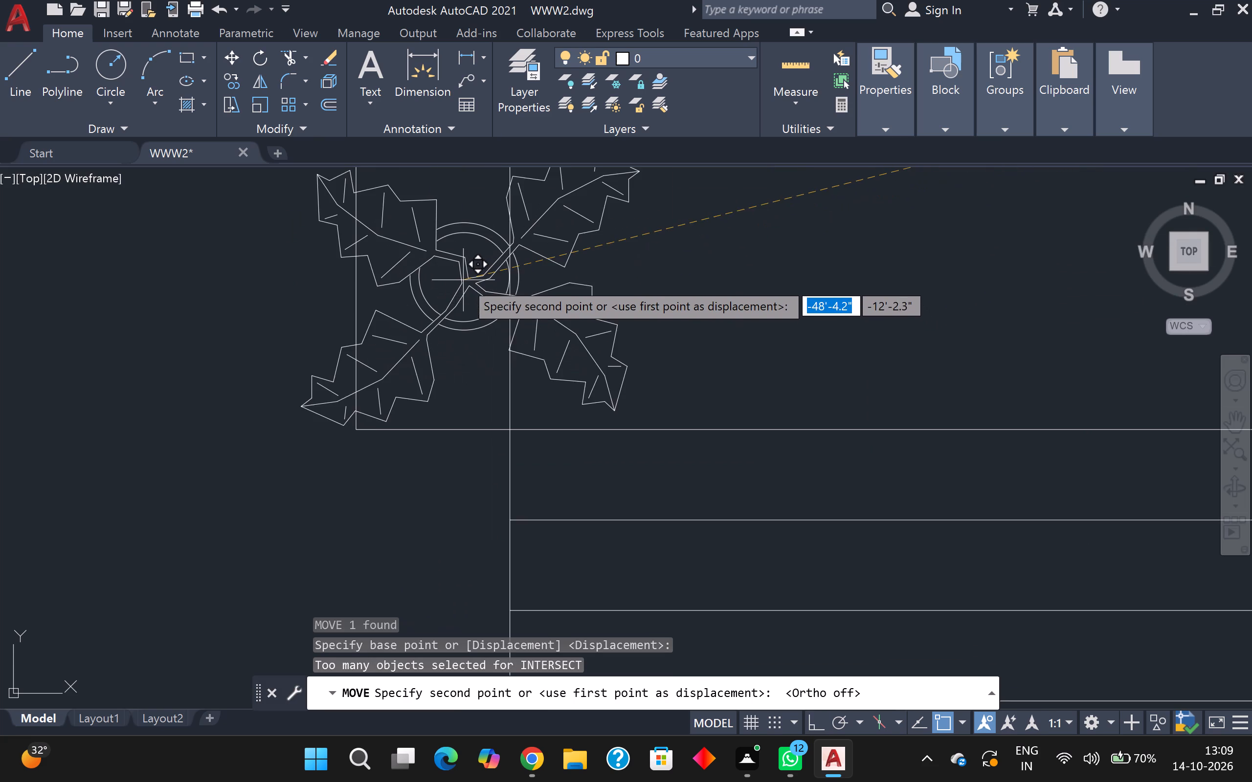
pyautogui.scroll(1, 450, 272)
pyautogui.click(447, 273)
pyautogui.scroll(-3, 448, 273)
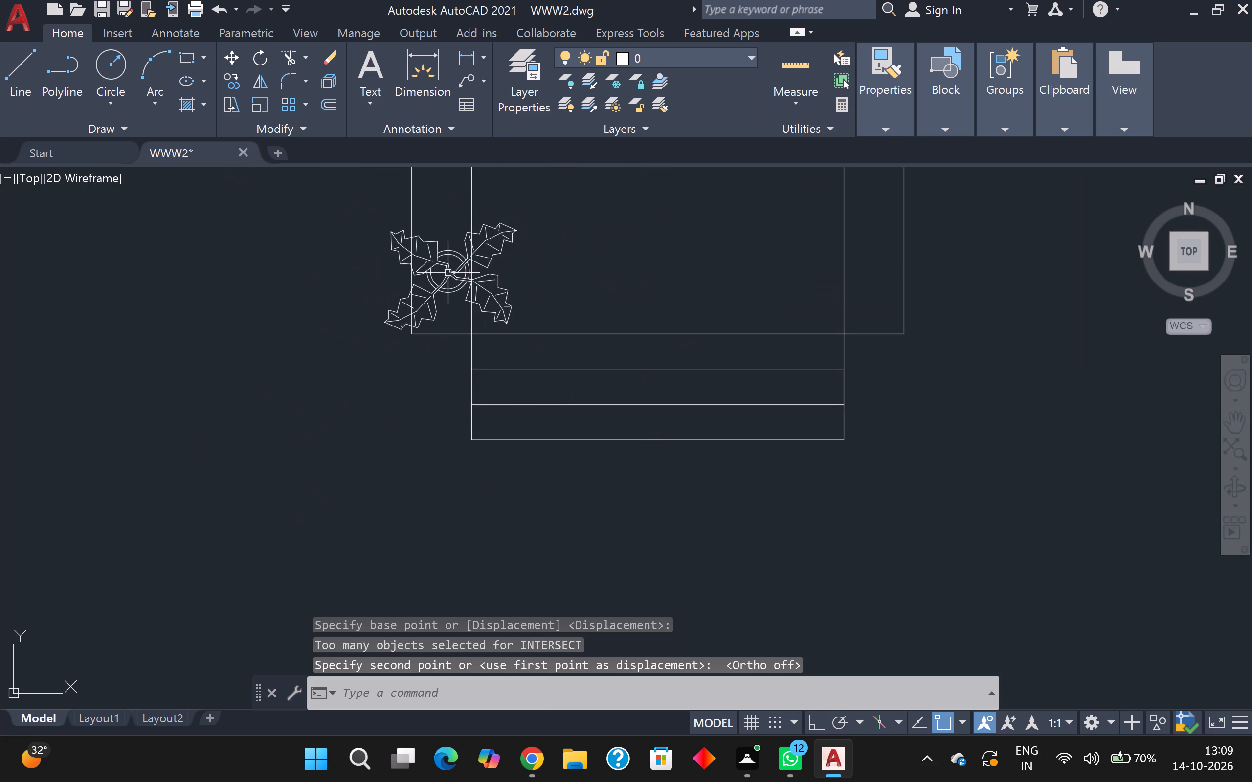
# Scale the plant block down about its centre by a factor of about 0.4 to suit the strip's width.
pyautogui.scroll(1, 449, 273)
pyautogui.click(449, 272)
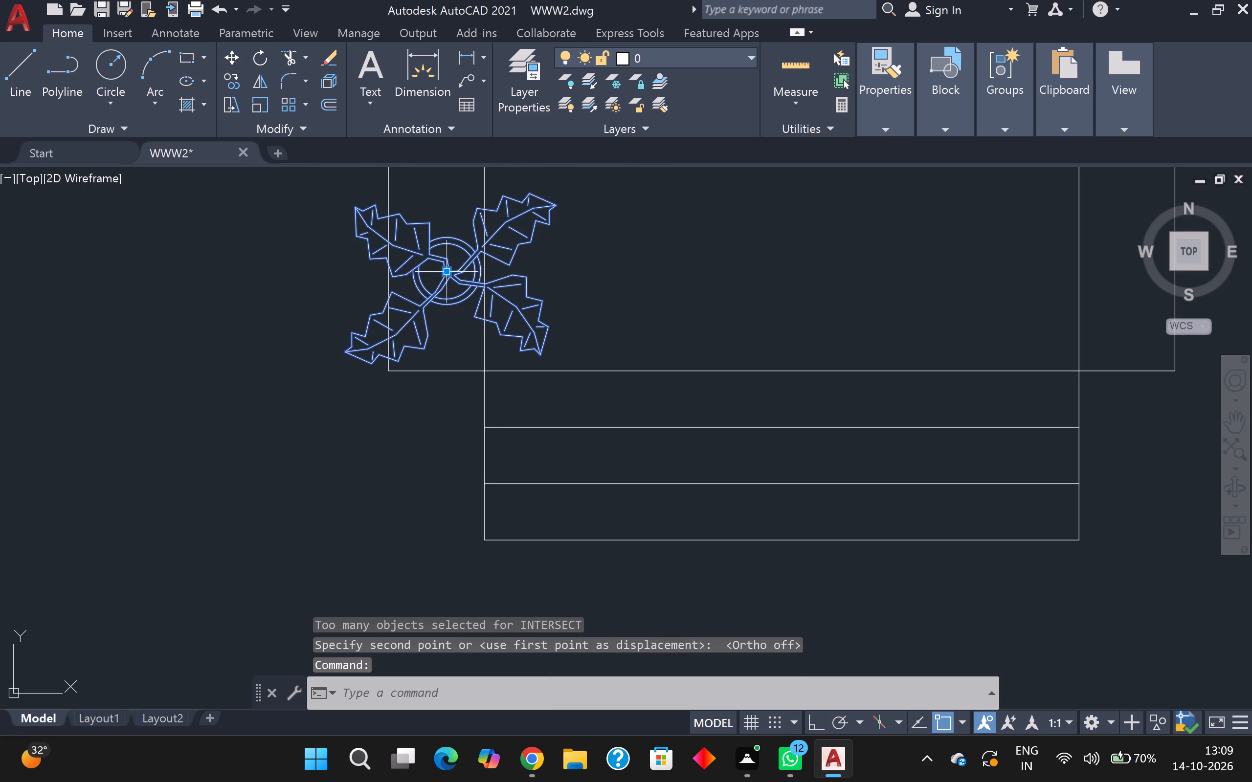
pyautogui.press('Escape')
pyautogui.write('sc')
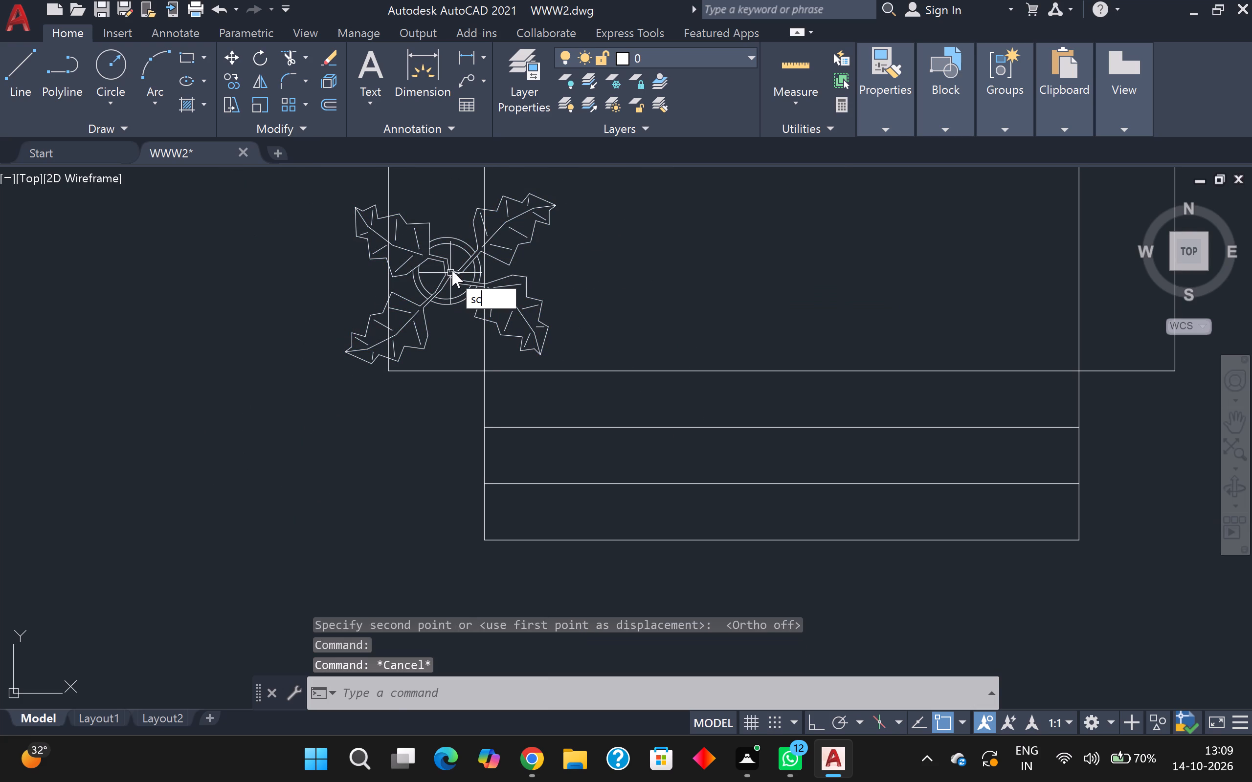
pyautogui.press('Return')
pyautogui.click(456, 265)
pyautogui.click(452, 269)
pyautogui.click(451, 274)
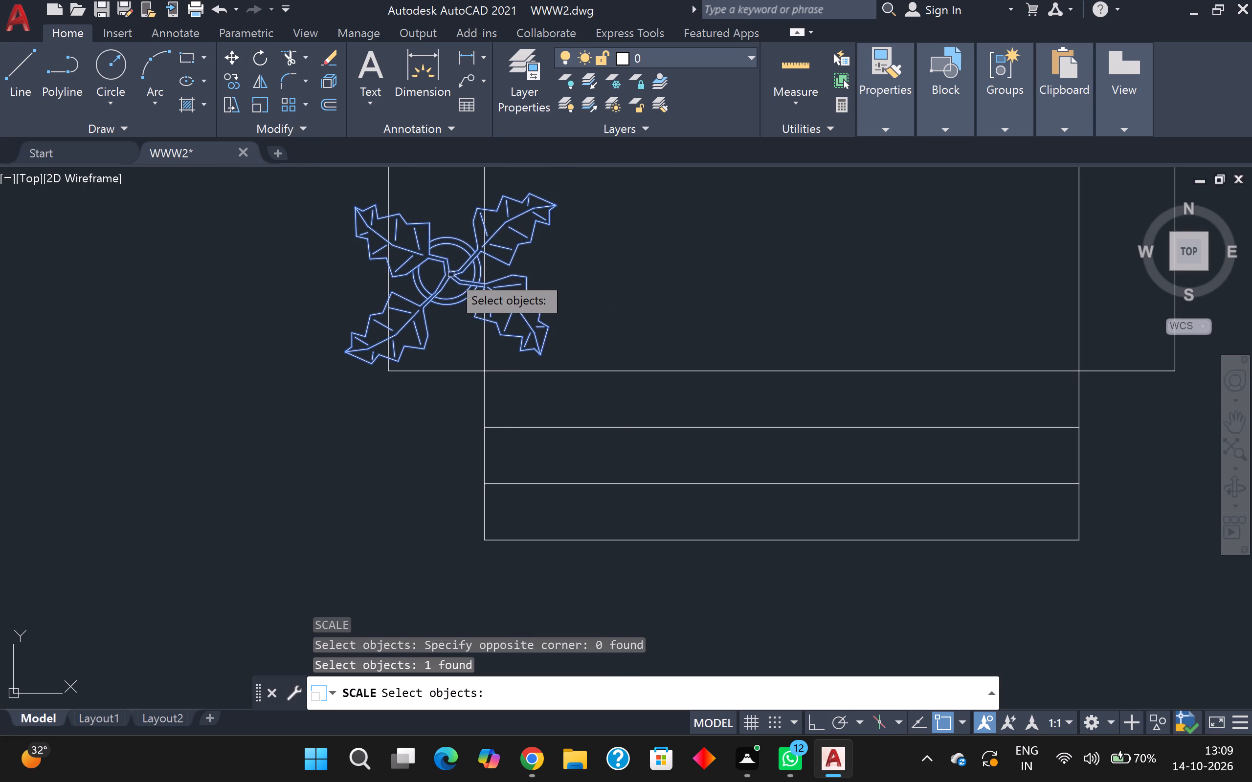
pyautogui.press('Return')
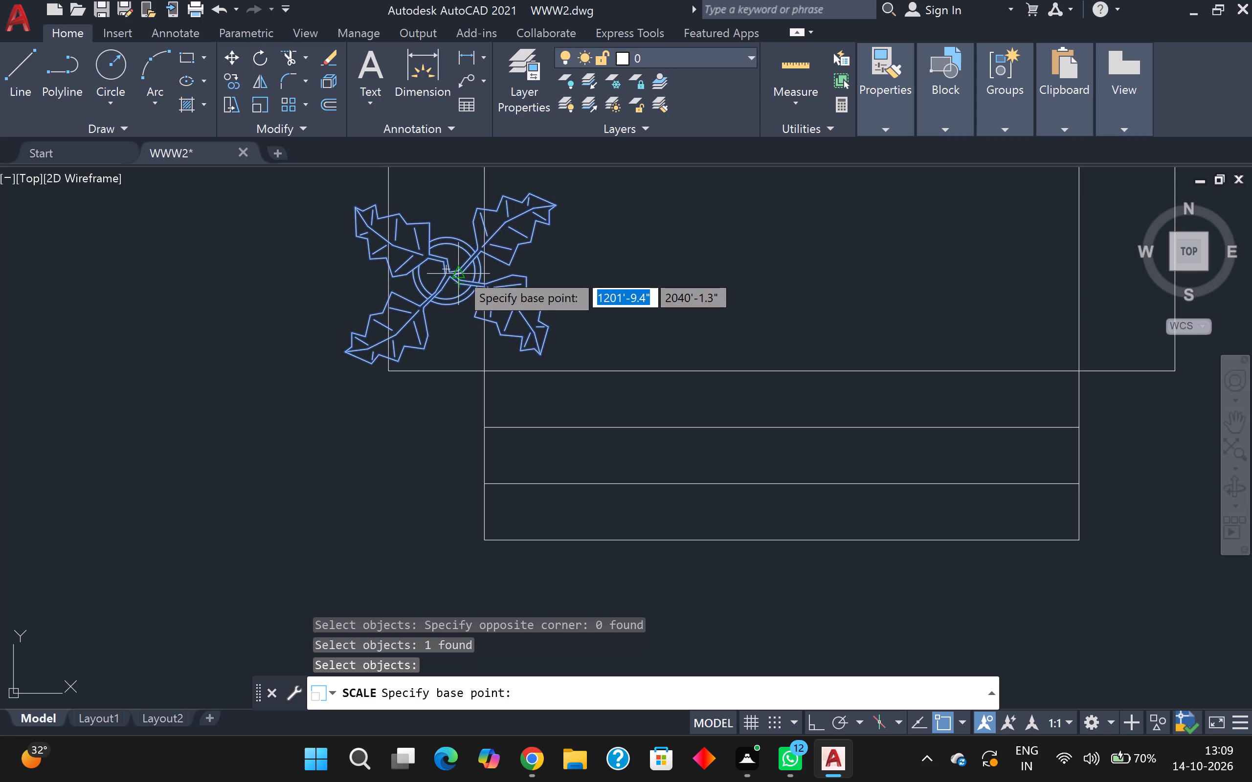
pyautogui.click(445, 267)
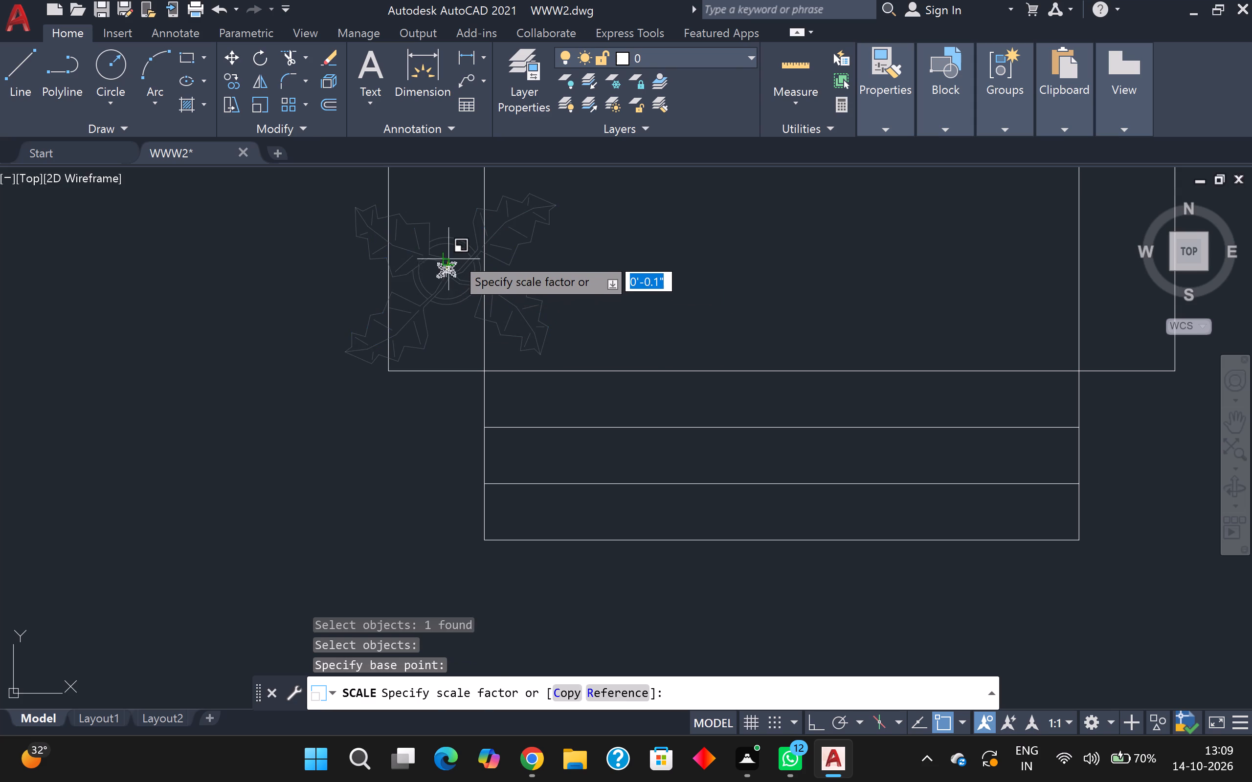
pyautogui.scroll(2, 456, 253)
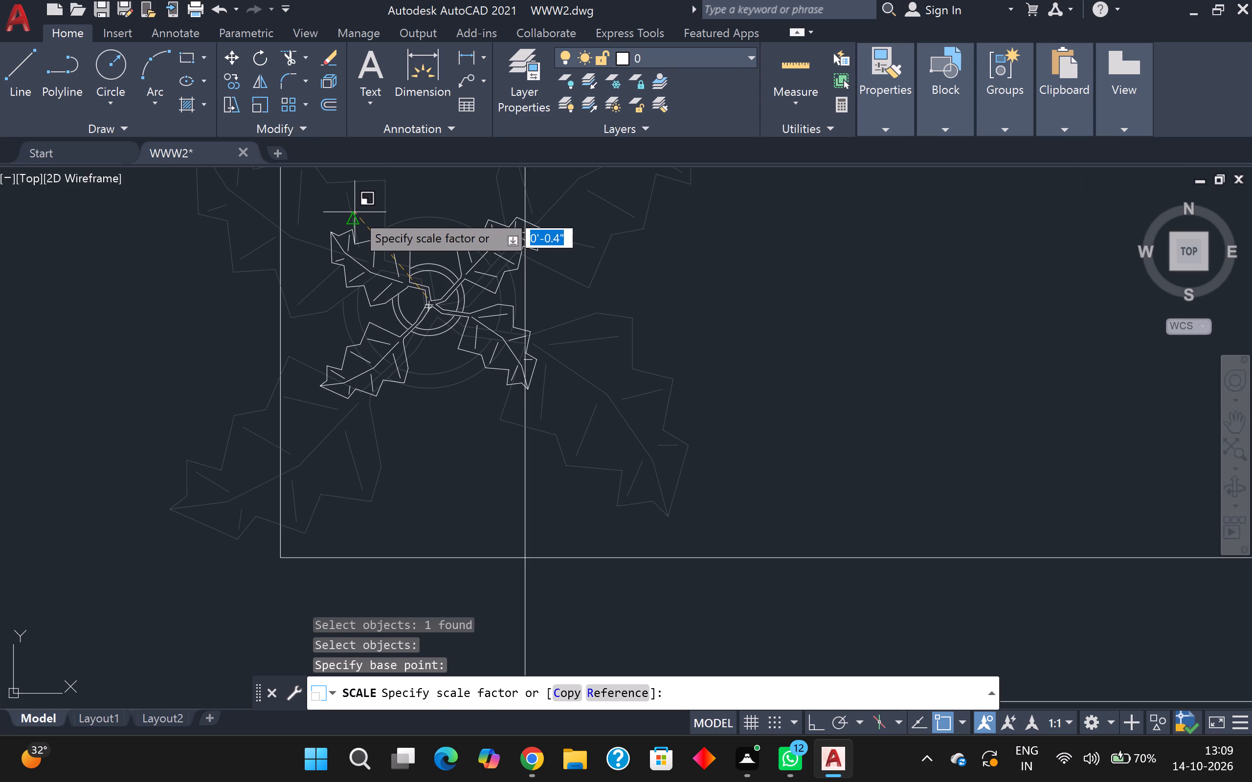
pyautogui.click(355, 212)
# Move the scaled plant slightly left so it sits between the two lines of the left strip.
pyautogui.click(422, 294)
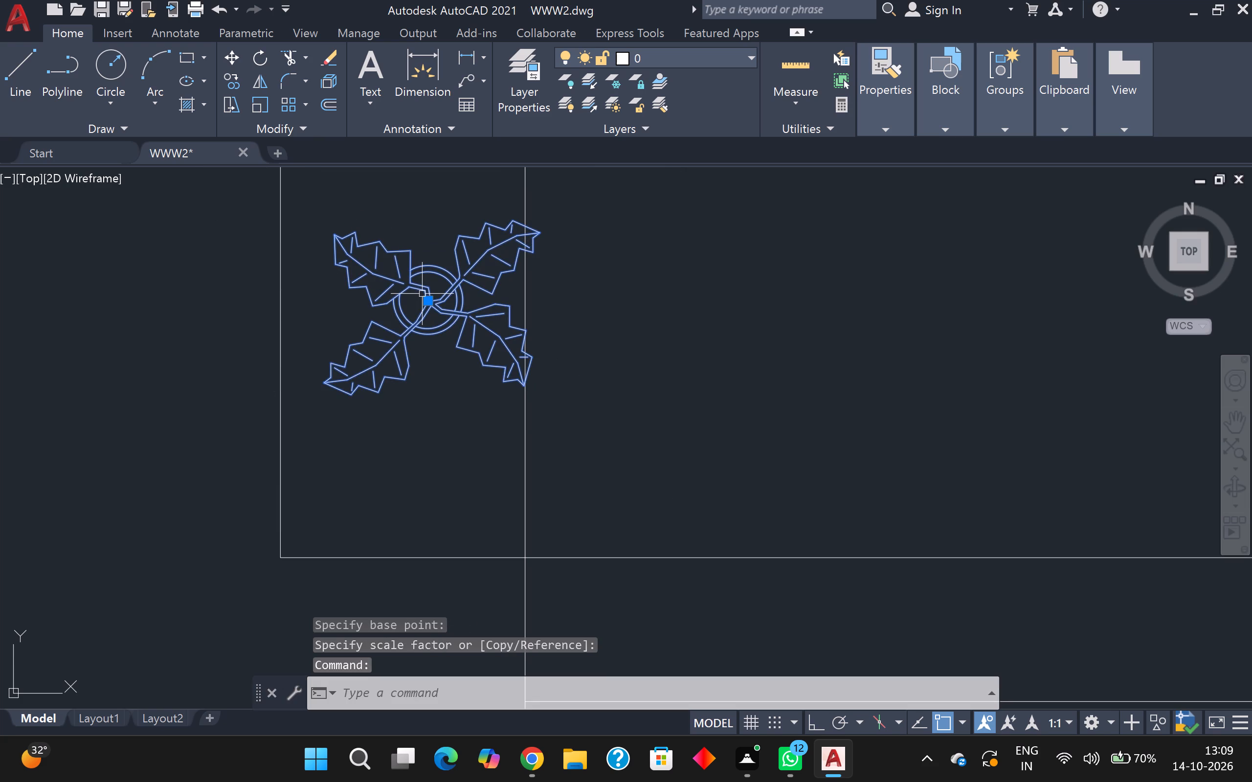
pyautogui.press('m')
pyautogui.press('Return')
pyautogui.click(420, 285)
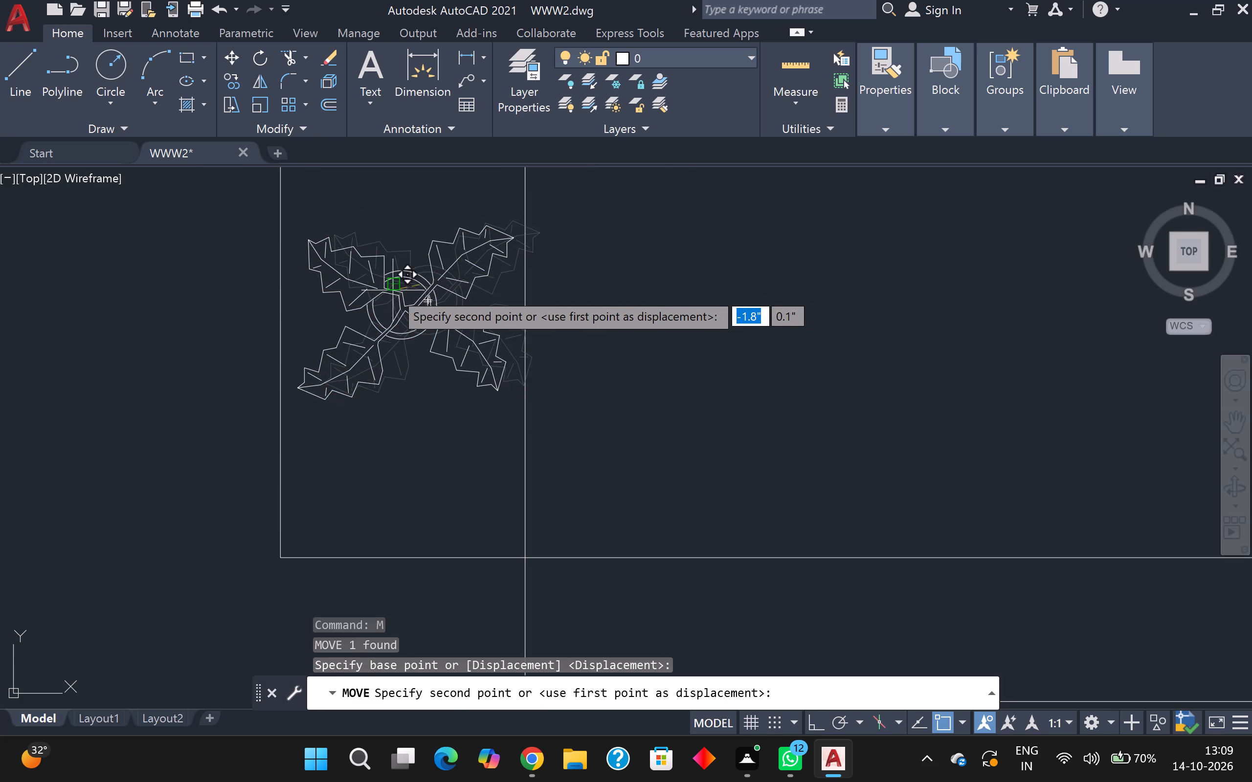
pyautogui.click(390, 291)
# Copy the plant twice within the left strip, once near the house wall and once about midway.
pyautogui.scroll(-3, 396, 288)
pyautogui.click(402, 283)
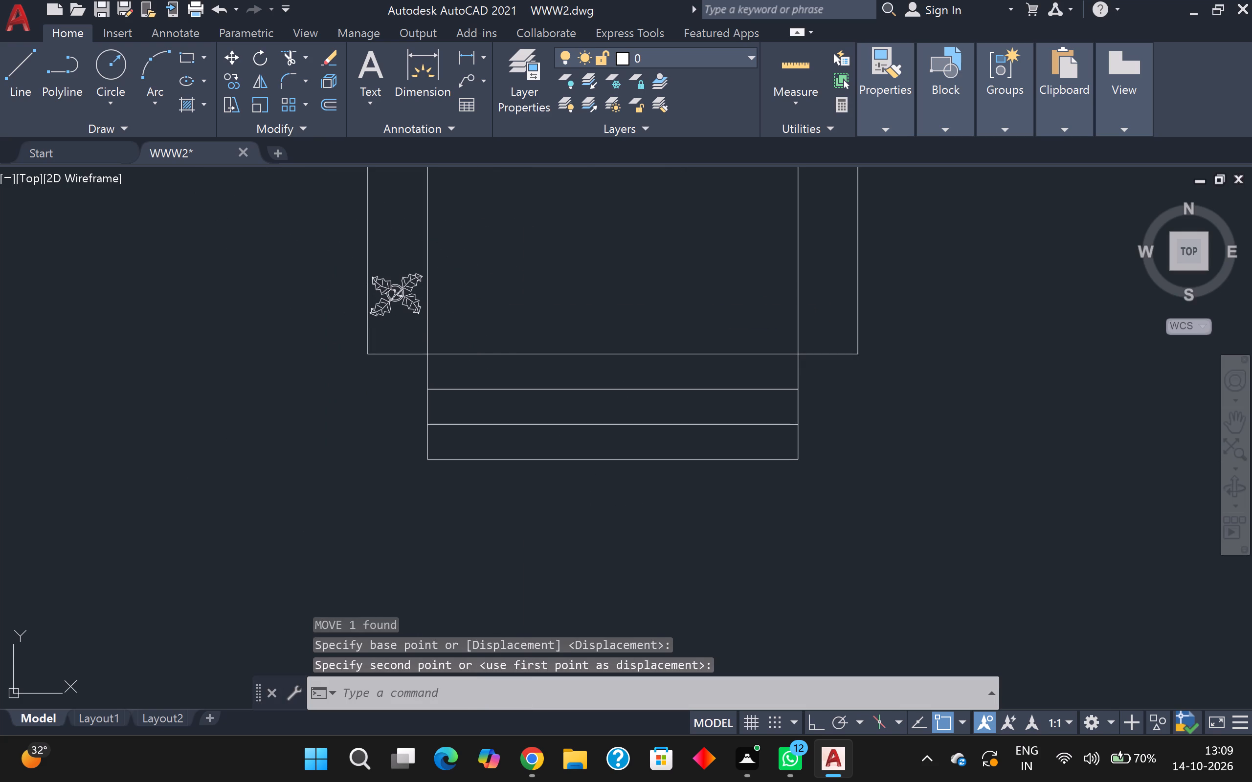
pyautogui.press('c')
pyautogui.press('o')
pyautogui.press('Return')
pyautogui.click(394, 286)
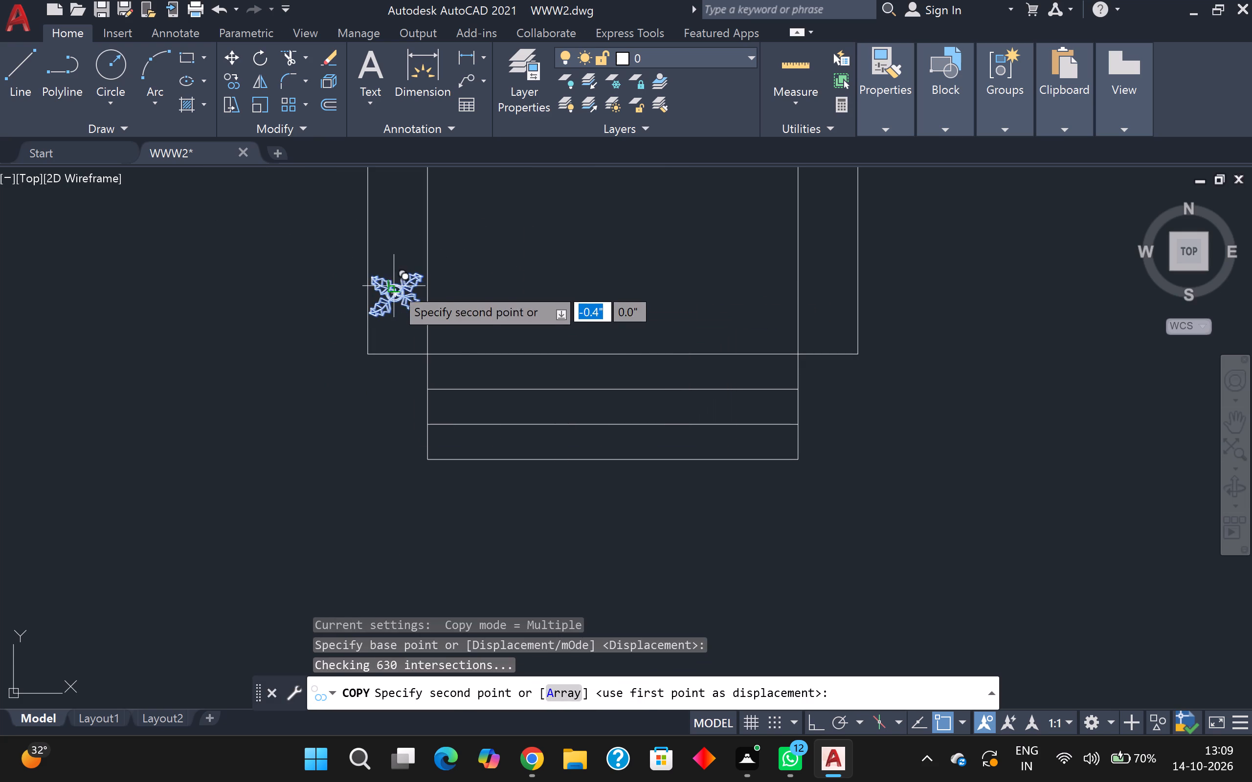
pyautogui.moveTo(408, 247); pyautogui.dragTo(400, 432, button='middle')
pyautogui.scroll(1, 388, 344)
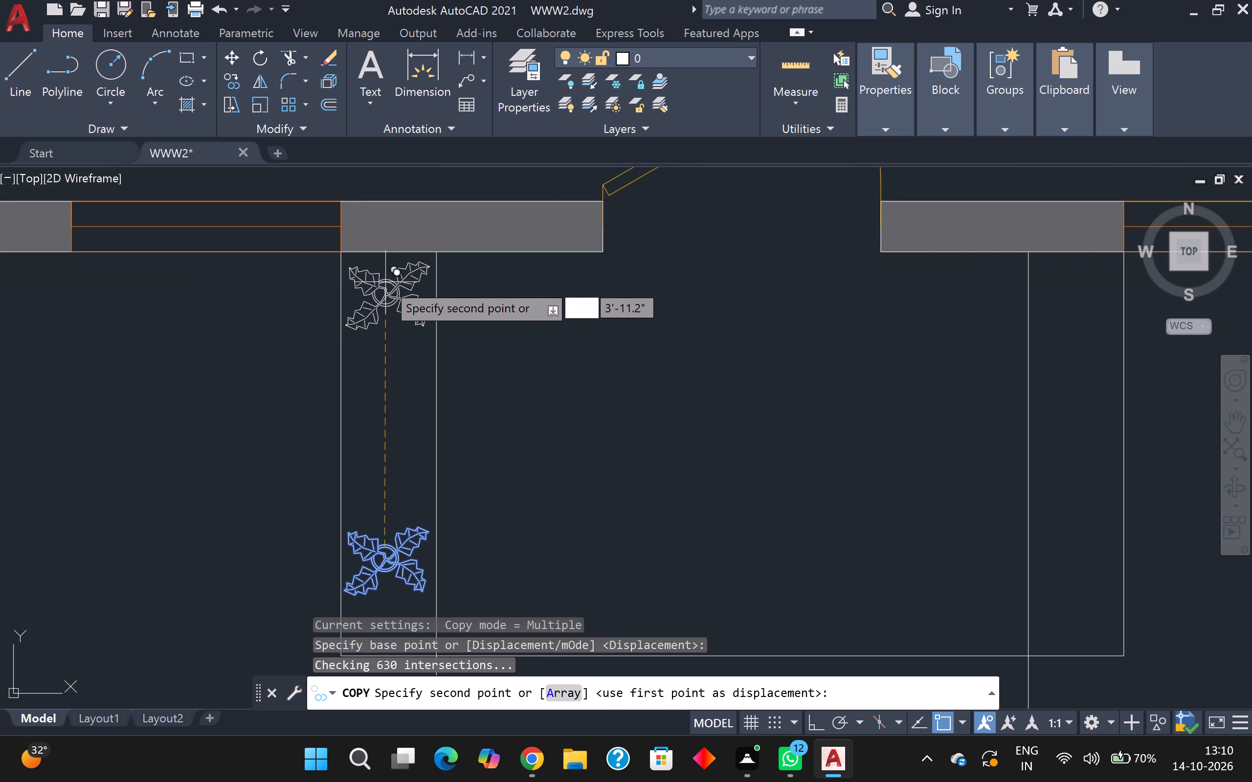
pyautogui.click(385, 282)
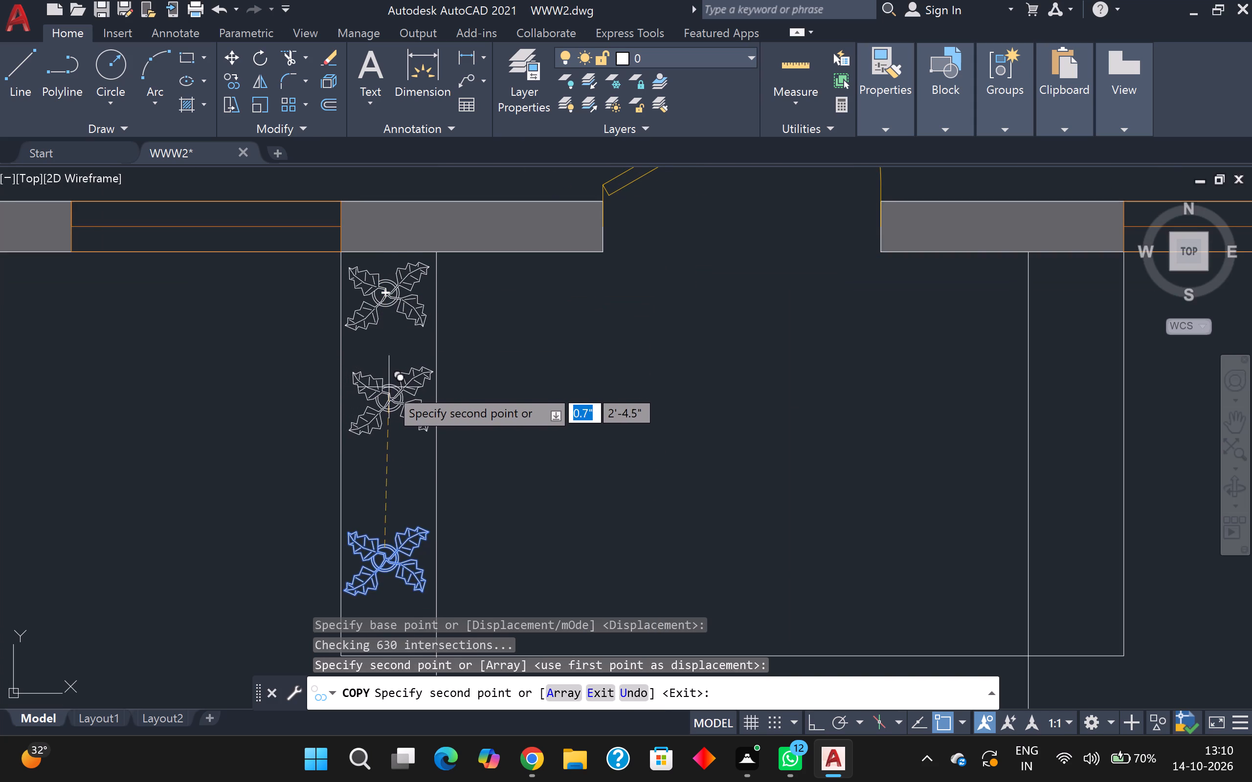
pyautogui.click(384, 399)
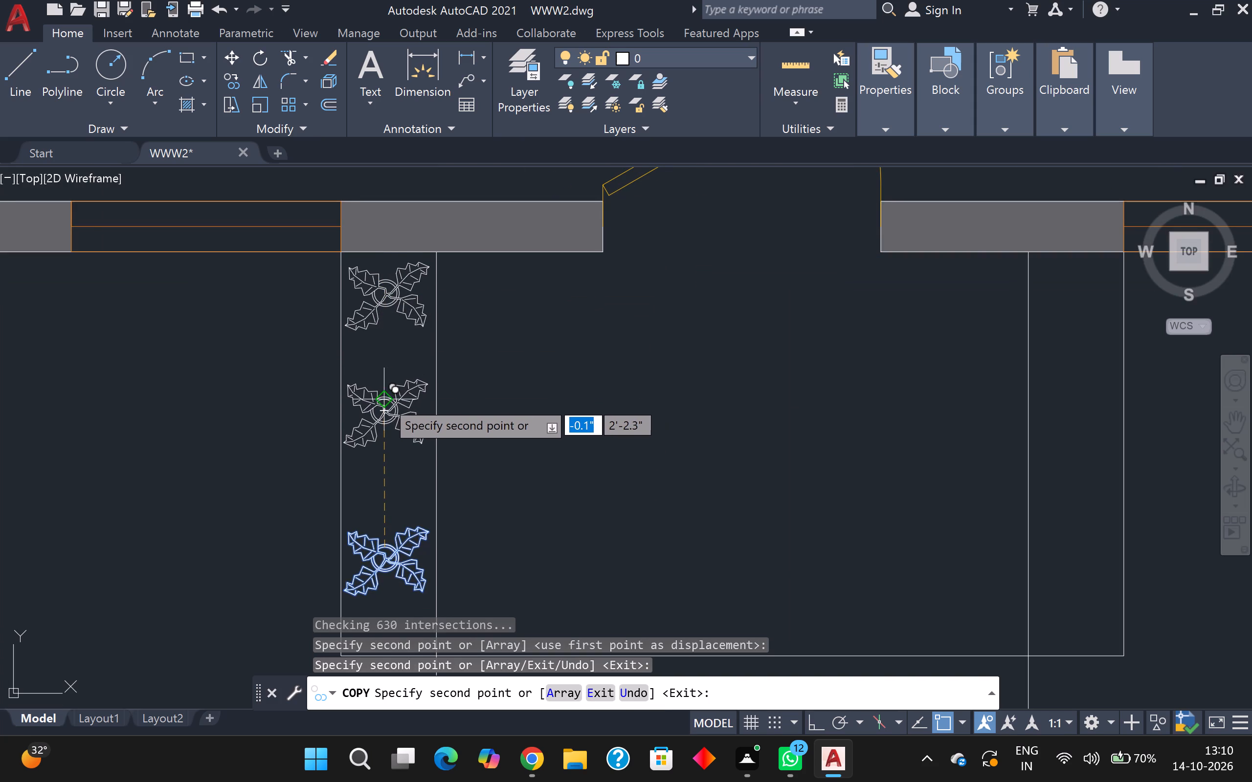
# Place three more copies of the plant along the right side strip, roughly level with those in the left strip.
pyautogui.moveTo(828, 377); pyautogui.dragTo(592, 401, button='middle')
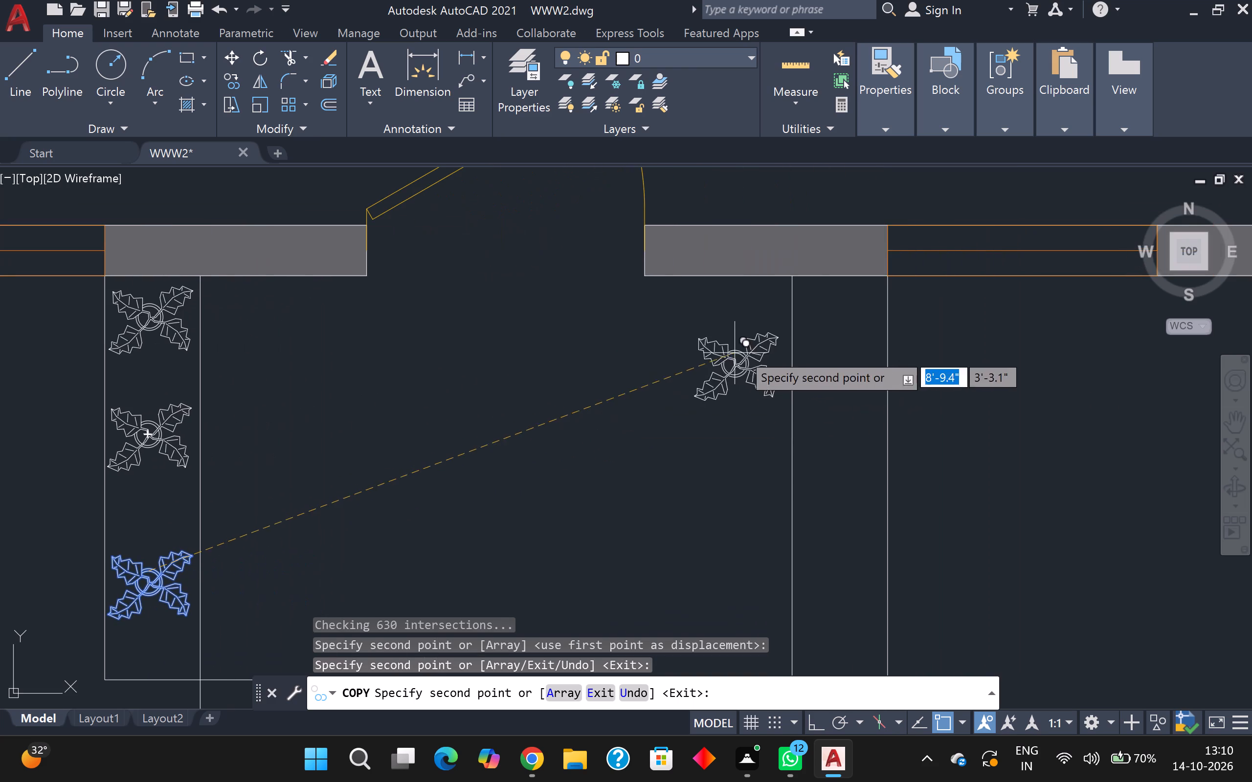
pyautogui.click(836, 317)
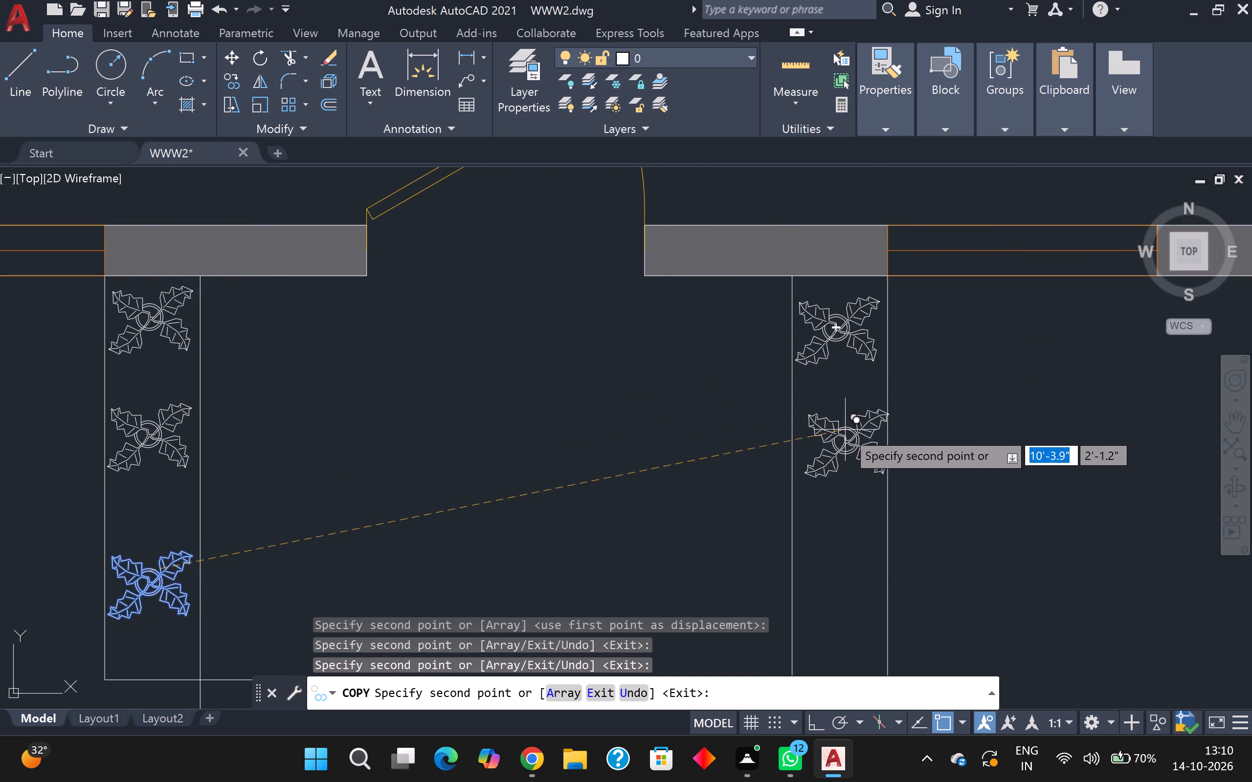
pyautogui.click(845, 430)
pyautogui.moveTo(838, 423); pyautogui.dragTo(779, 243, button='middle')
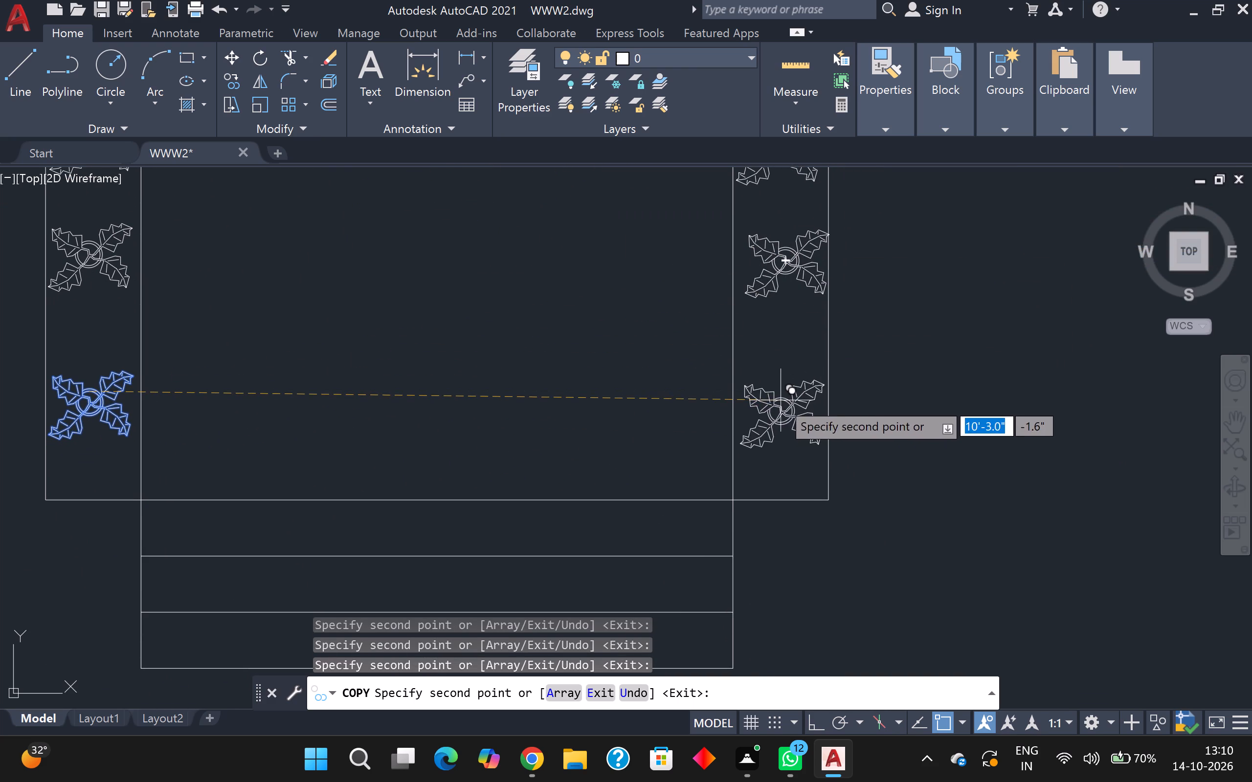
pyautogui.click(780, 400)
pyautogui.press('Escape')
# Set the colour of all six plants in the porch's side strips to green 19,155,72.
pyautogui.scroll(-2, 772, 382)
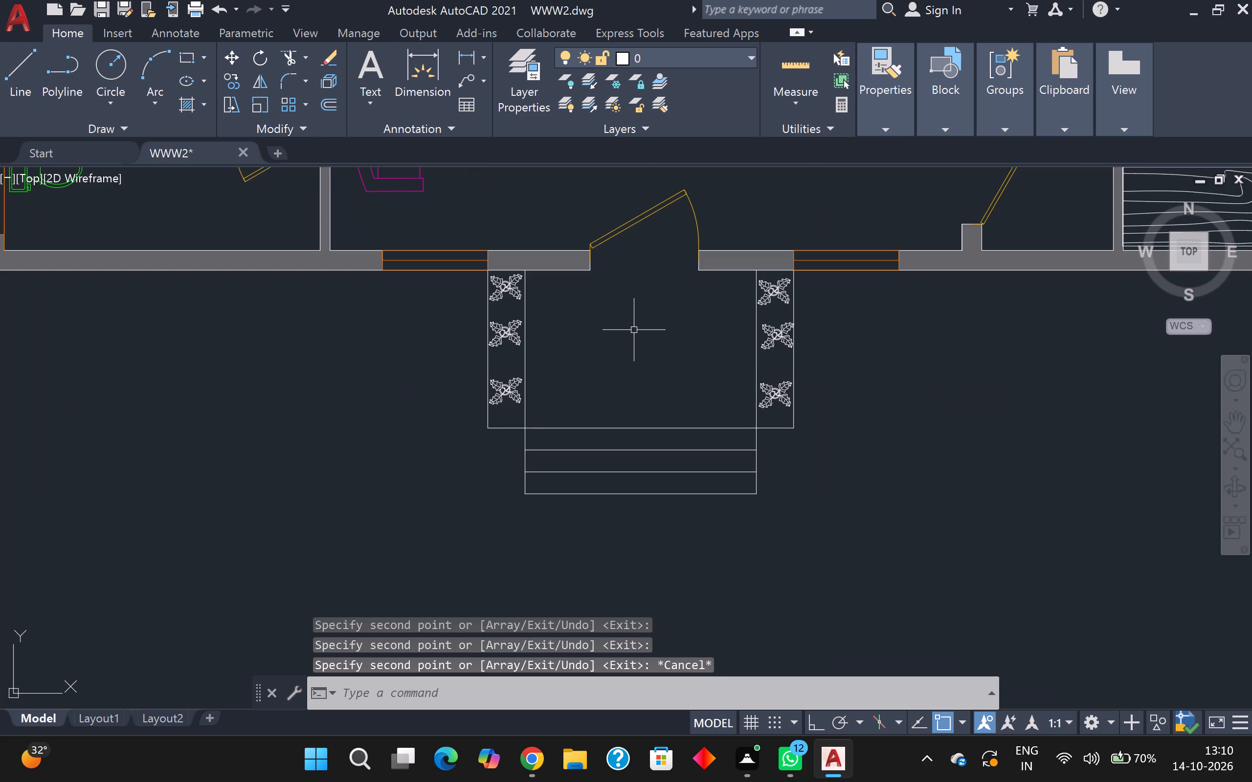
pyautogui.scroll(1, 517, 288)
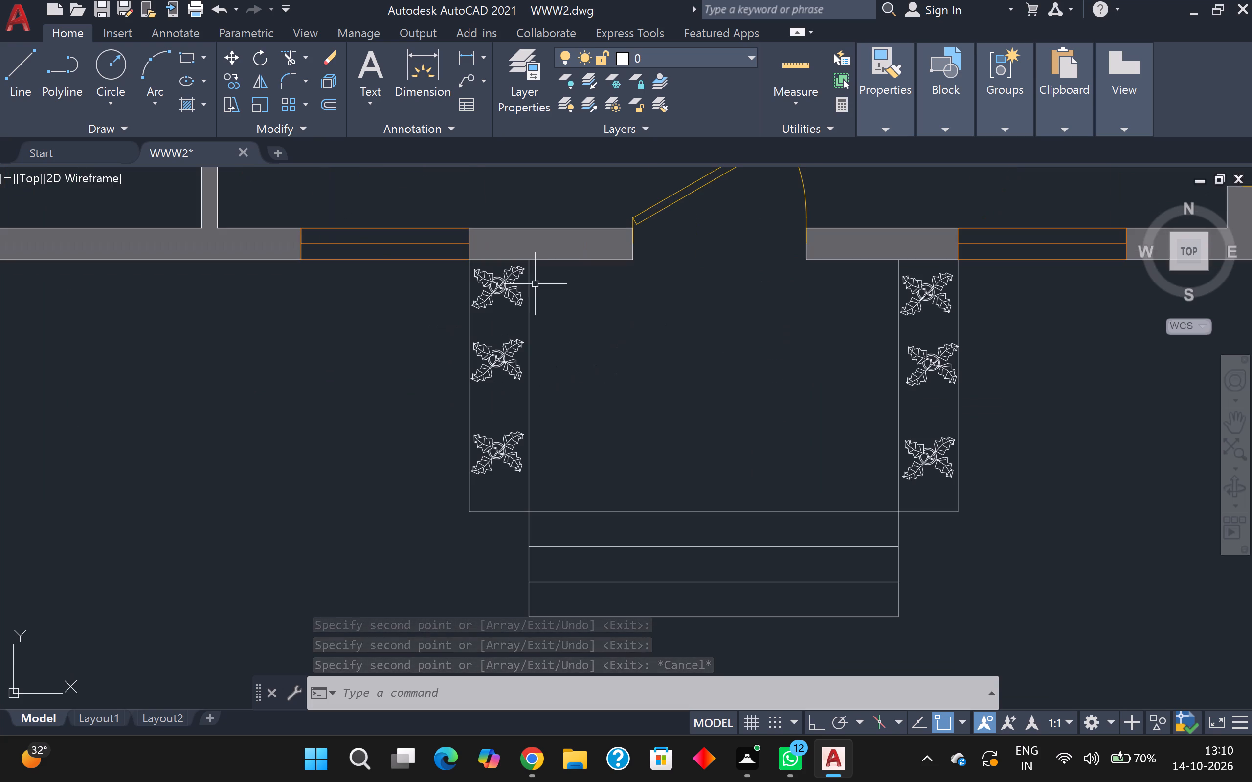
pyautogui.click(505, 291)
pyautogui.click(512, 369)
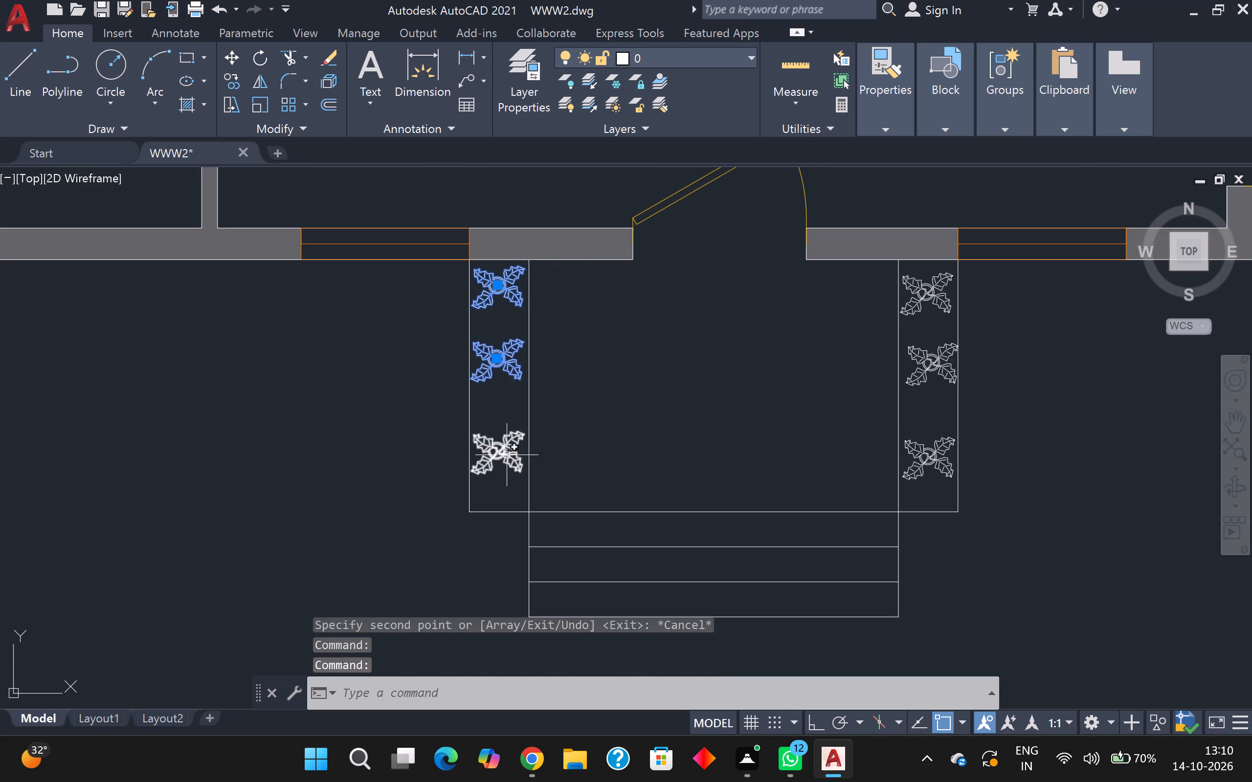
pyautogui.click(507, 456)
pyautogui.click(923, 465)
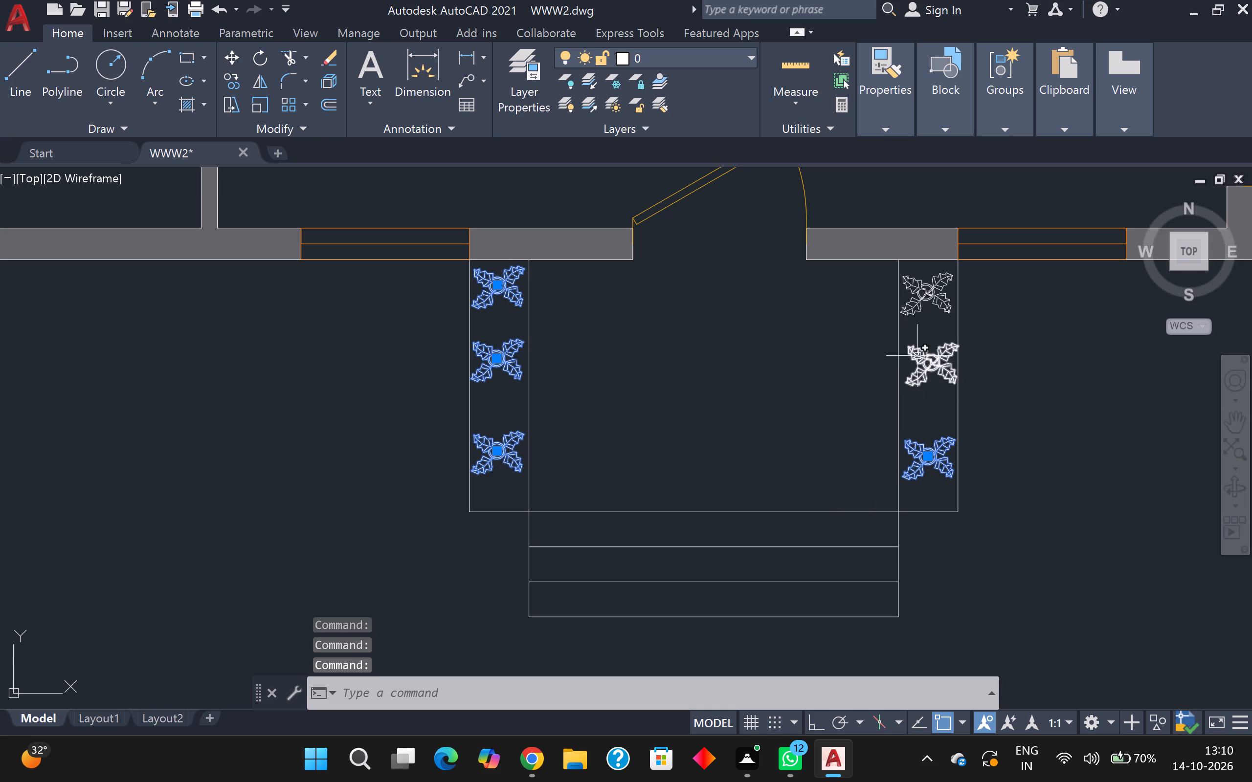
pyautogui.click(917, 356)
pyautogui.click(918, 296)
pyautogui.click(881, 127)
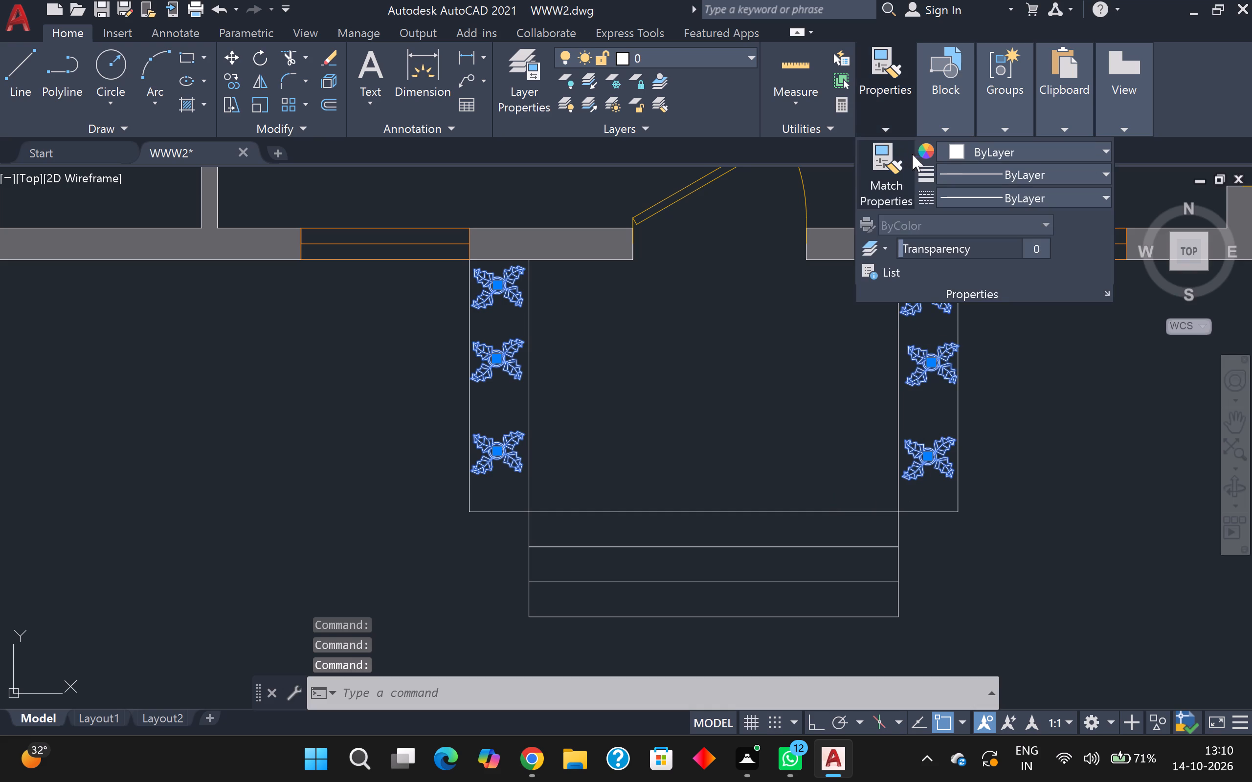
pyautogui.click(955, 145)
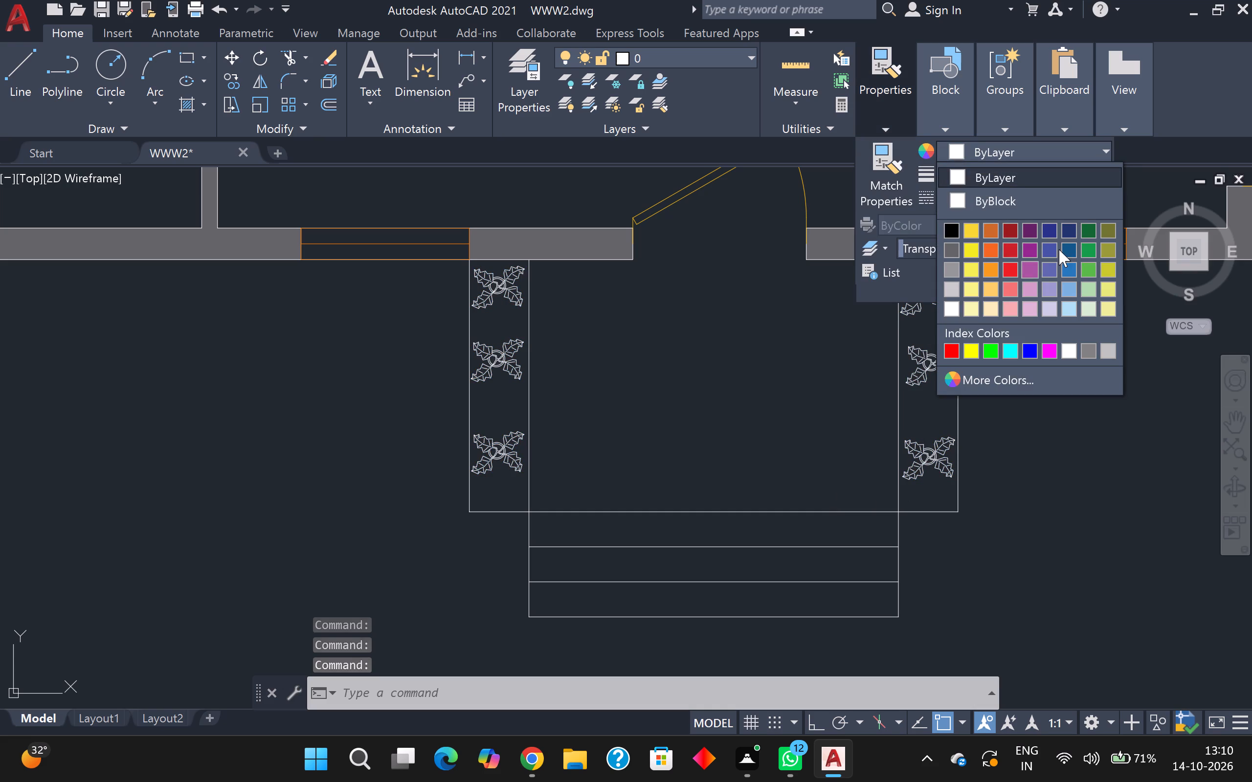
pyautogui.click(1089, 251)
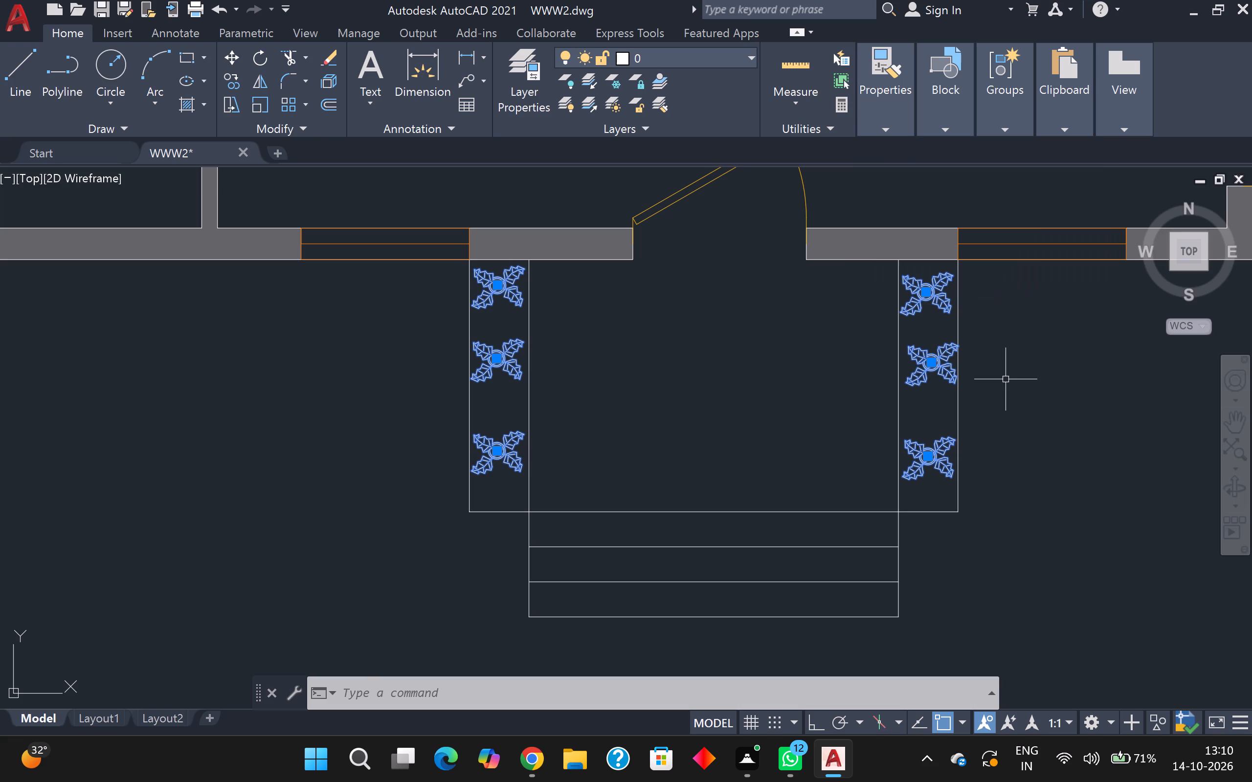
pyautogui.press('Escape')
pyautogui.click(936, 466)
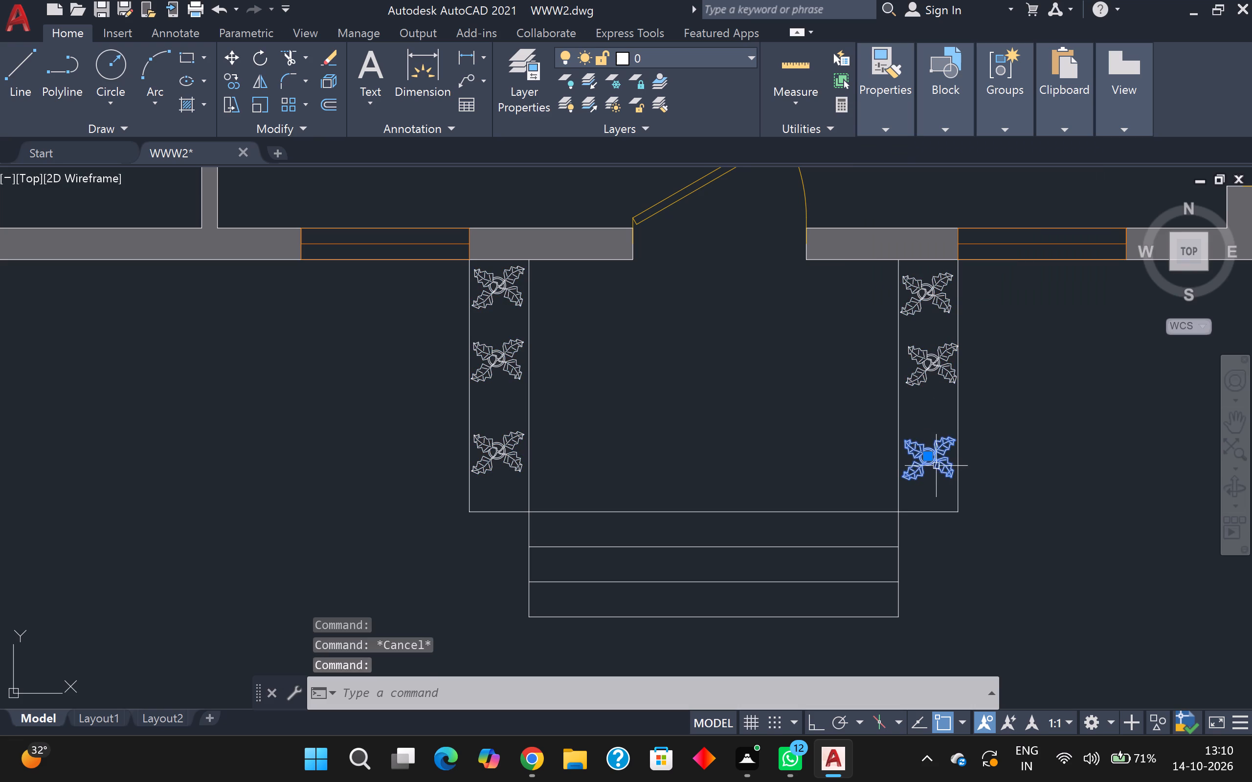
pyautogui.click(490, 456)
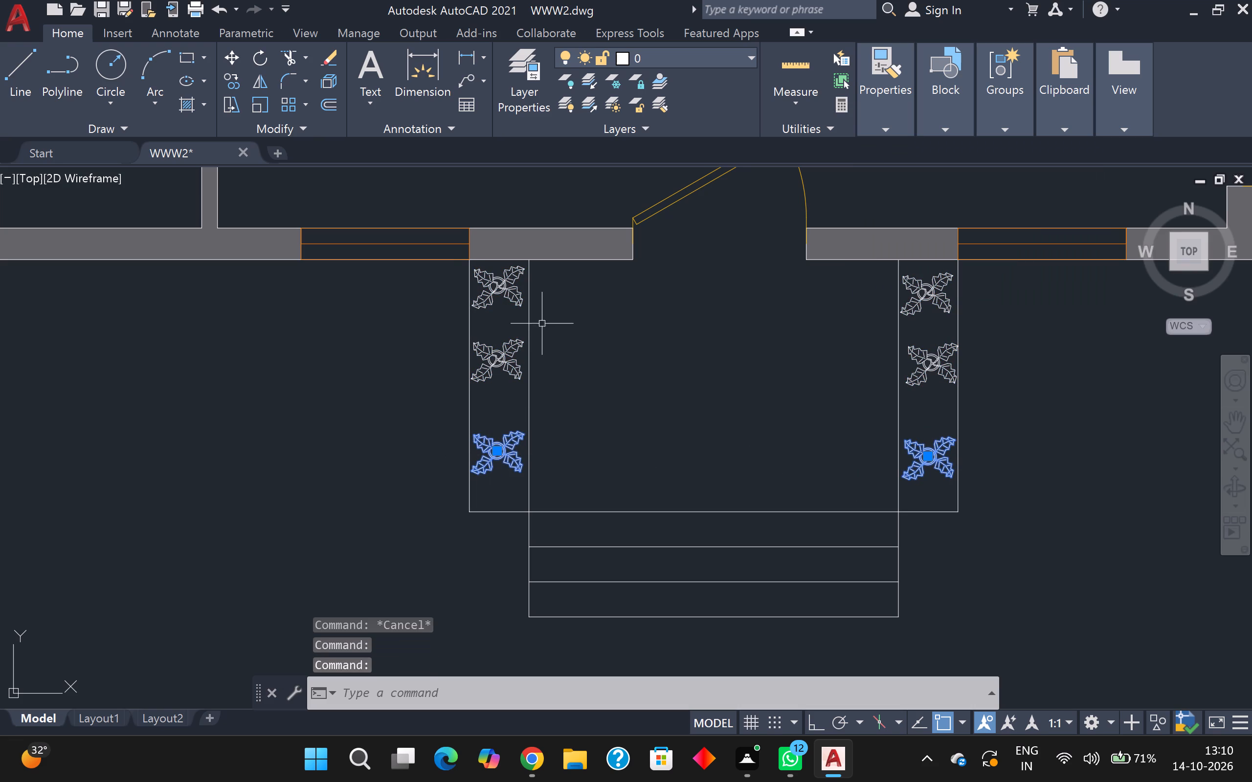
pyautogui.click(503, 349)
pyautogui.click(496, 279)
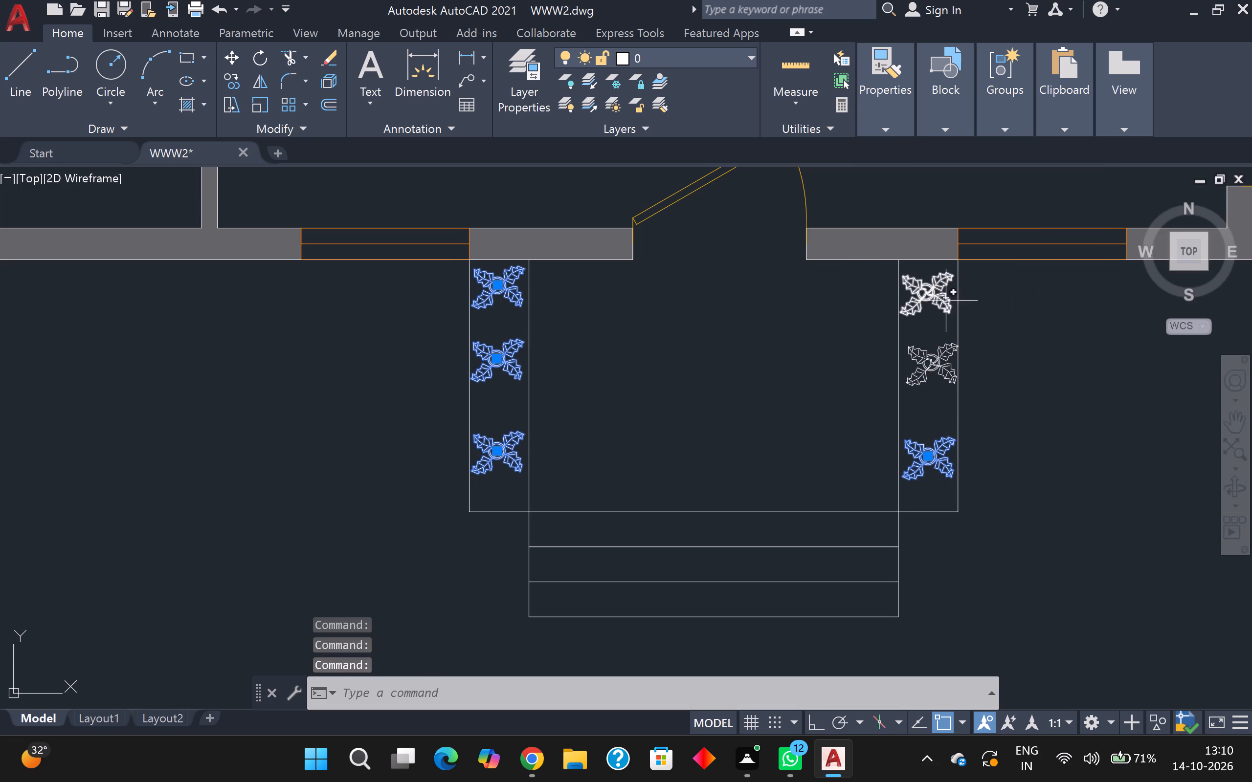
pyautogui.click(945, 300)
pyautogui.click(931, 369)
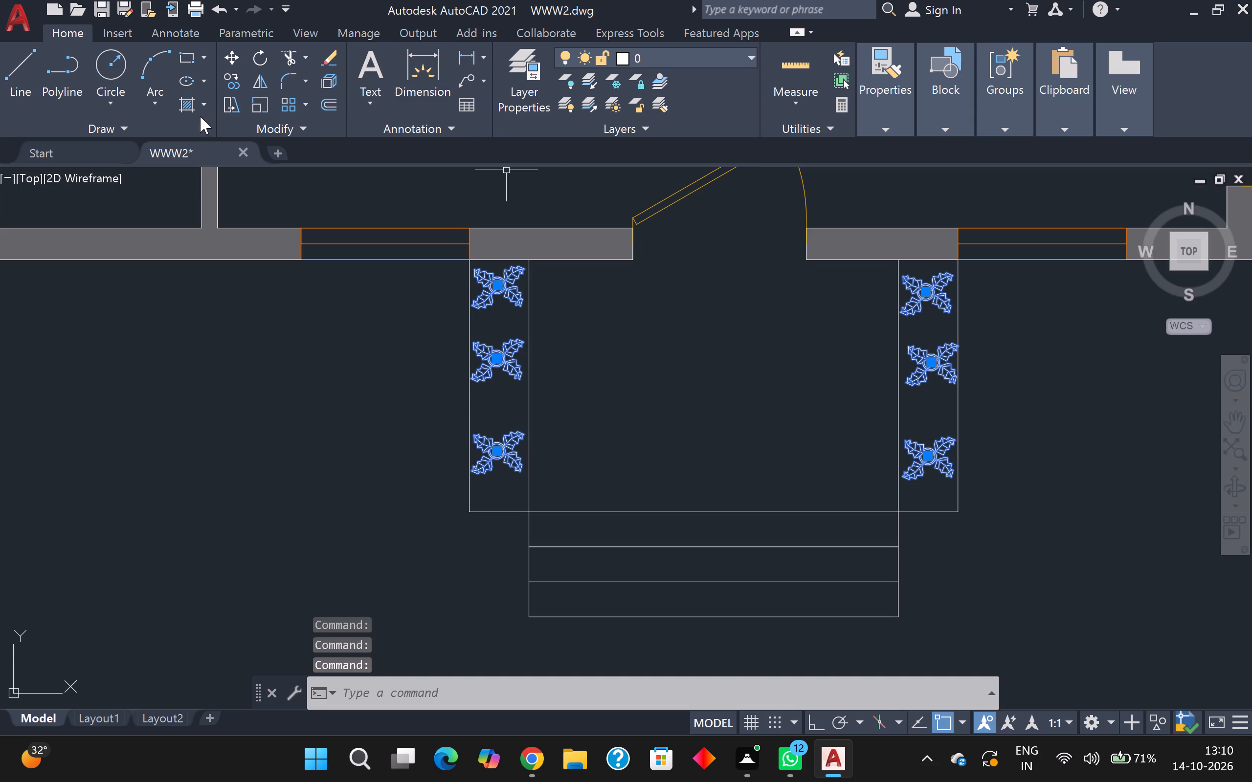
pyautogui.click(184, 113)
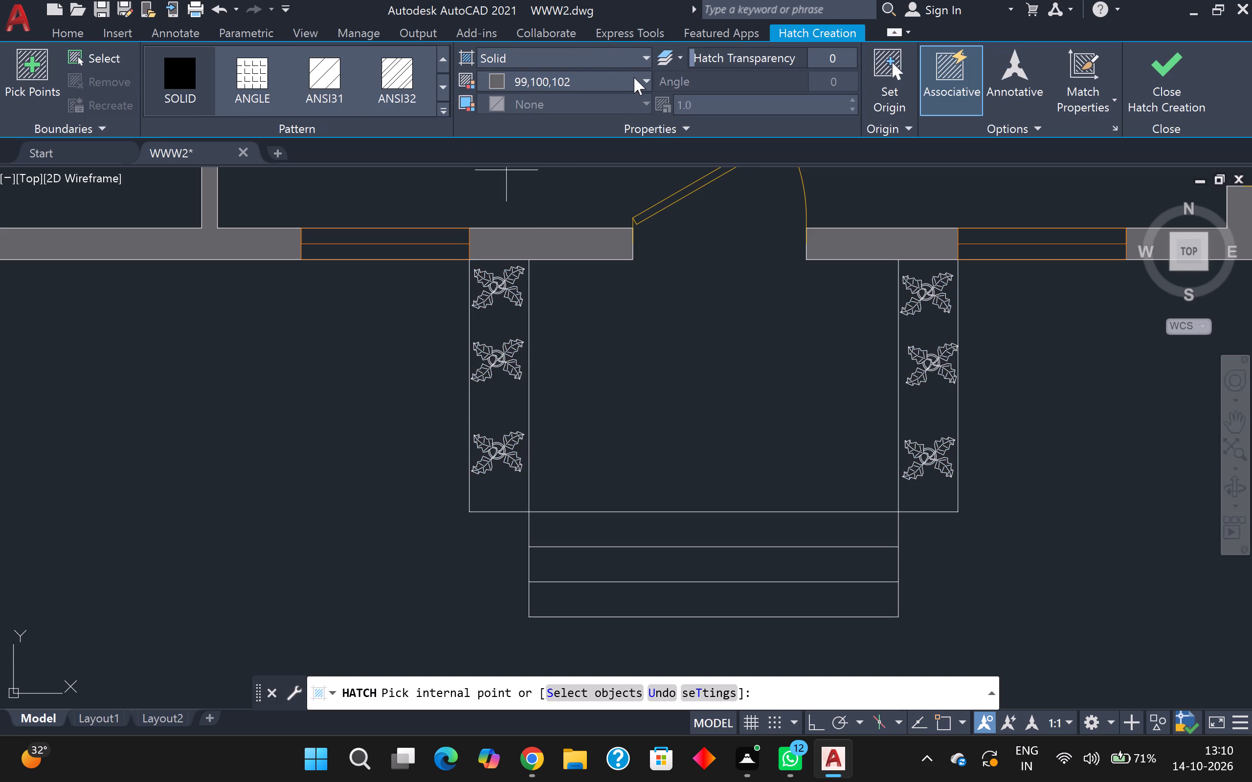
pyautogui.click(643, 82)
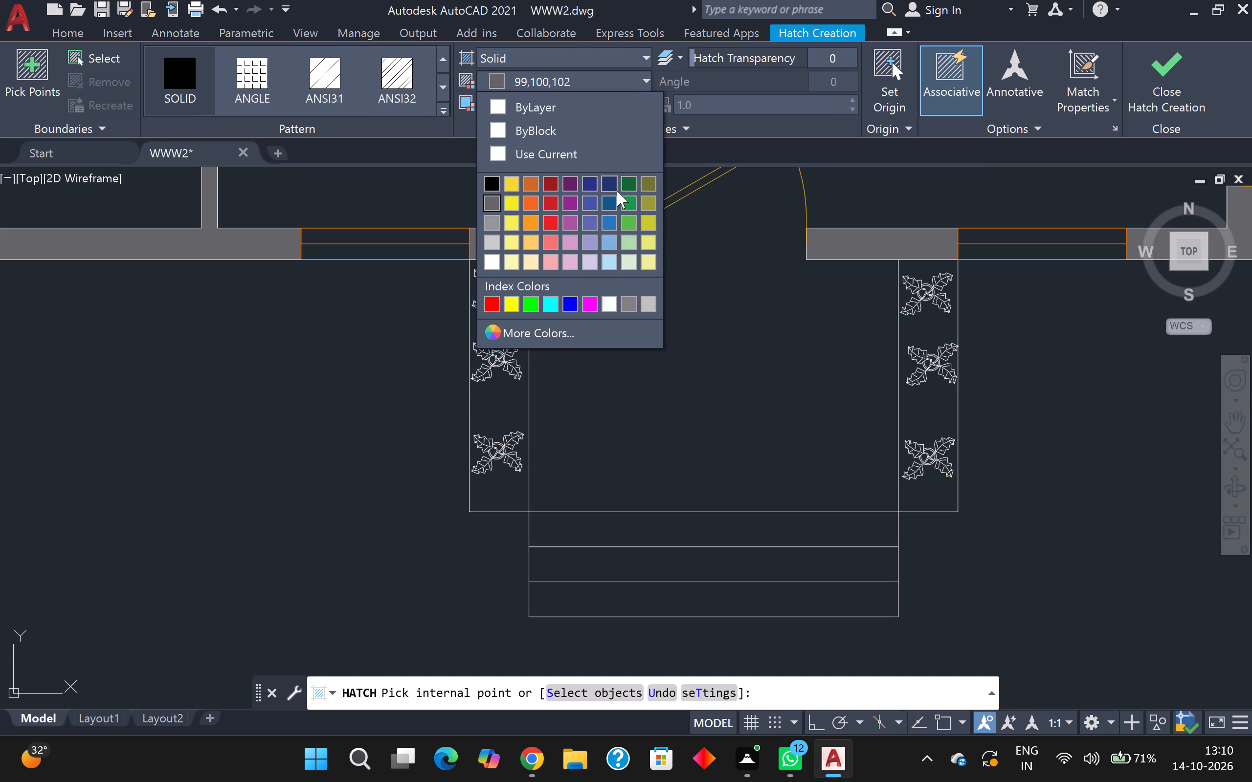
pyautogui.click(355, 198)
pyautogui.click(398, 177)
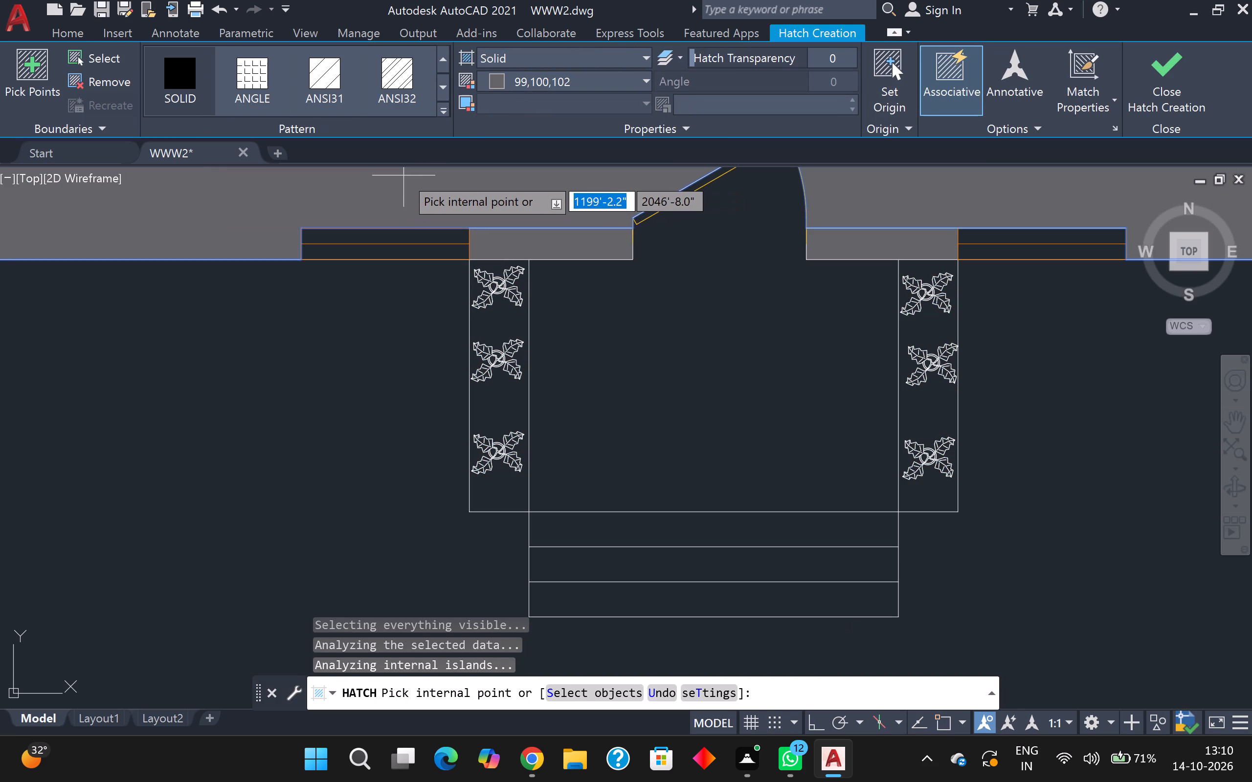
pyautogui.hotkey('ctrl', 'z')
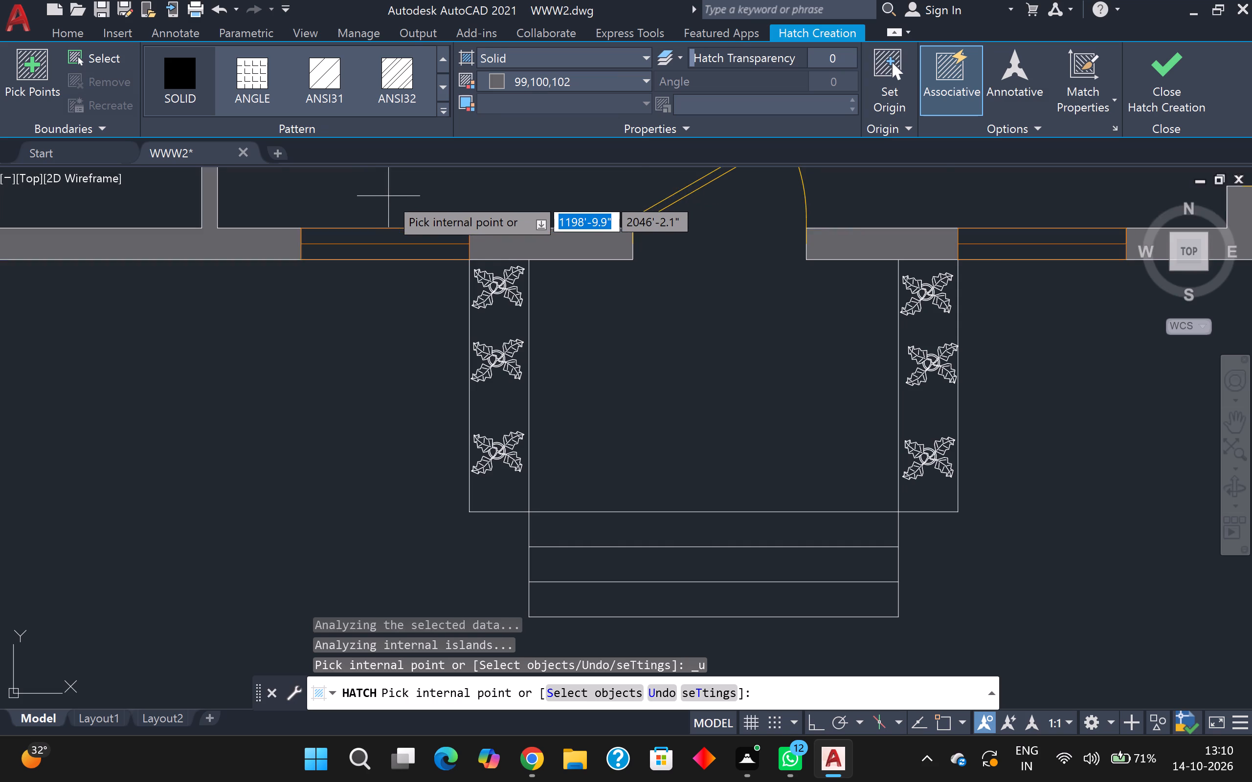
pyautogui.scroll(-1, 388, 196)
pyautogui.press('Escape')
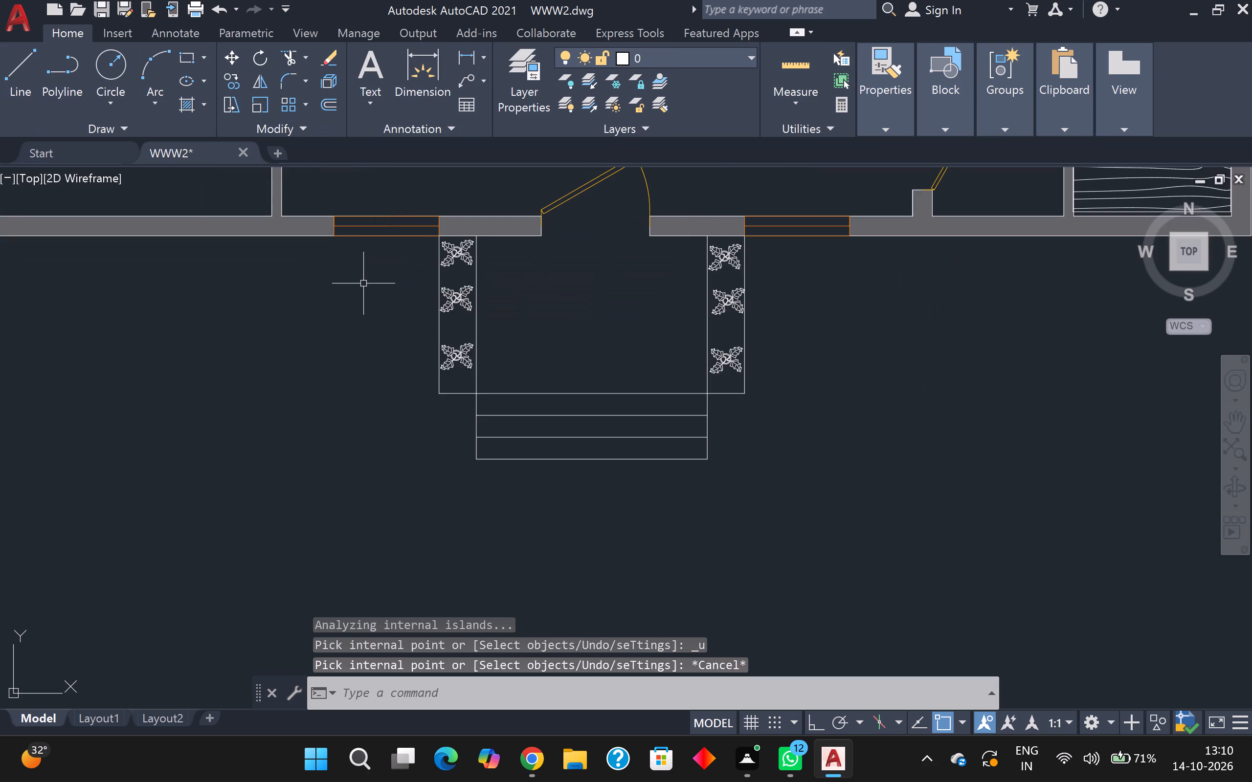
# Assign all six plants in the porch's side strips to the bathroom layer.
pyautogui.scroll(-3, 363, 283)
pyautogui.moveTo(343, 317); pyautogui.dragTo(351, 459, button='middle')
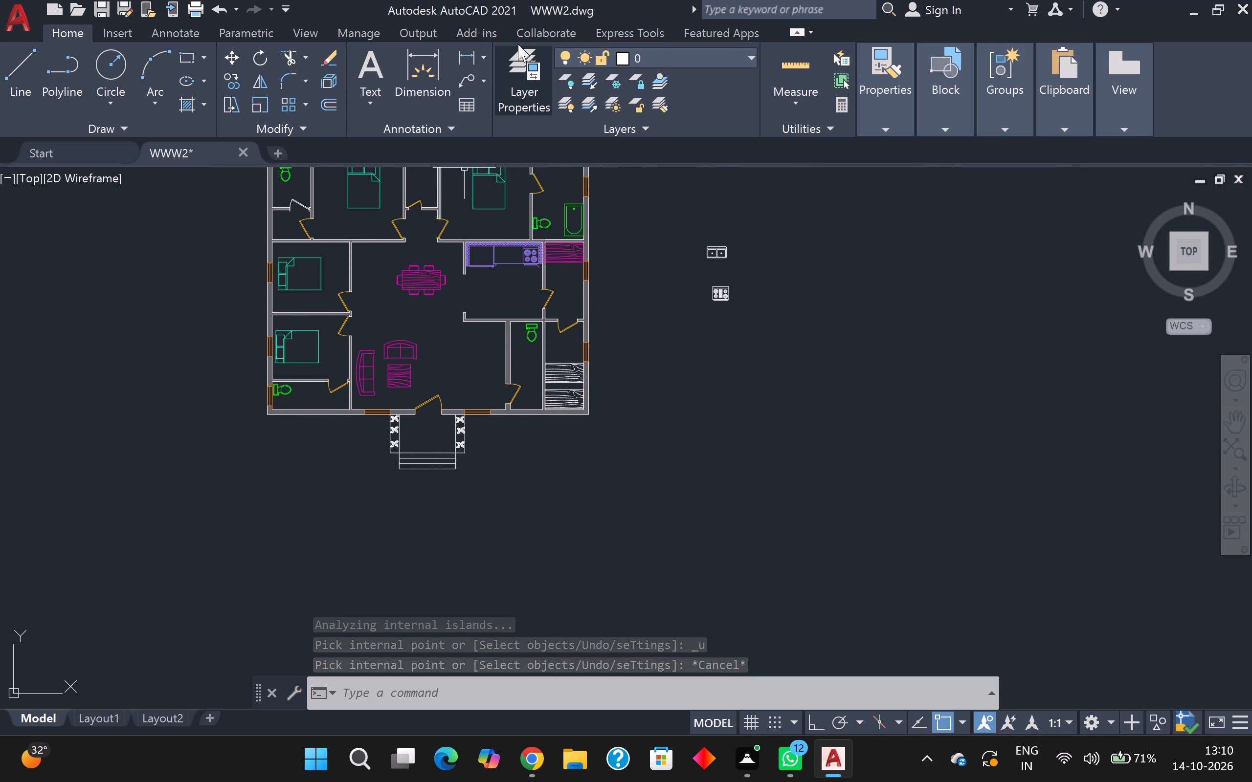
pyautogui.click(716, 60)
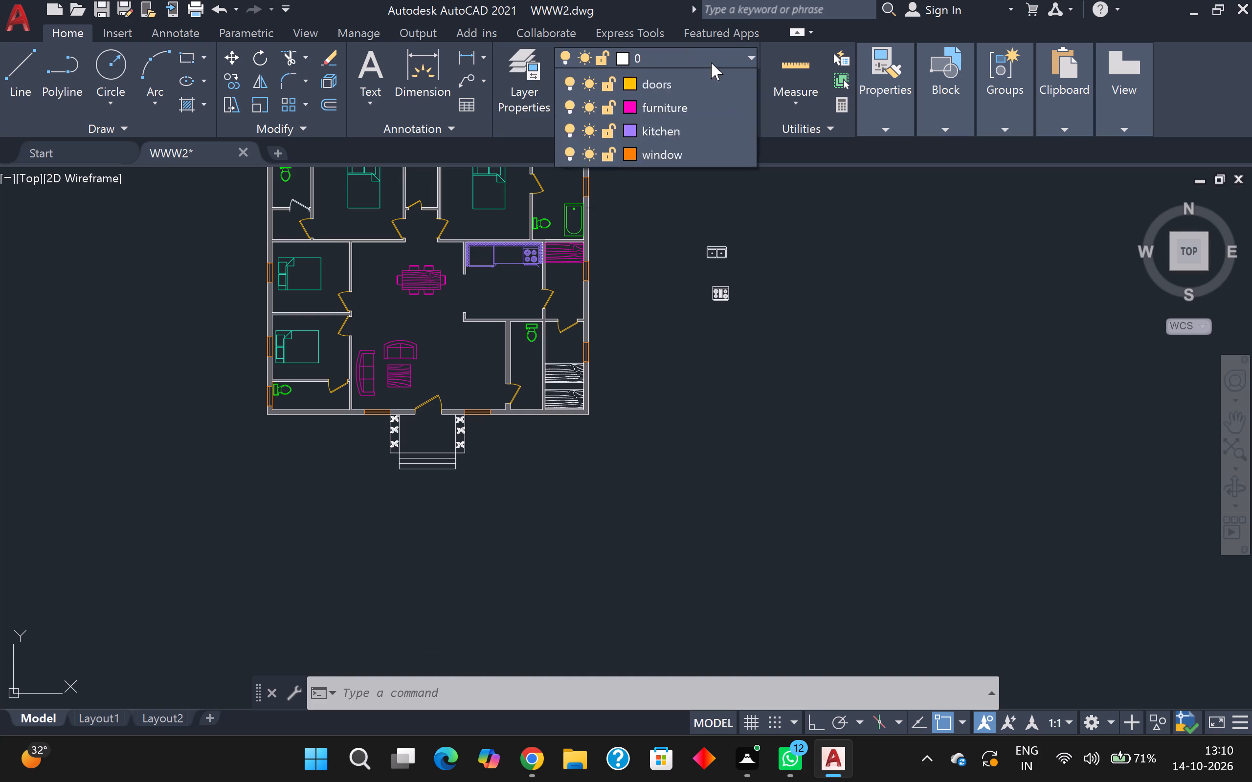
pyautogui.click(685, 335)
pyautogui.scroll(1, 539, 470)
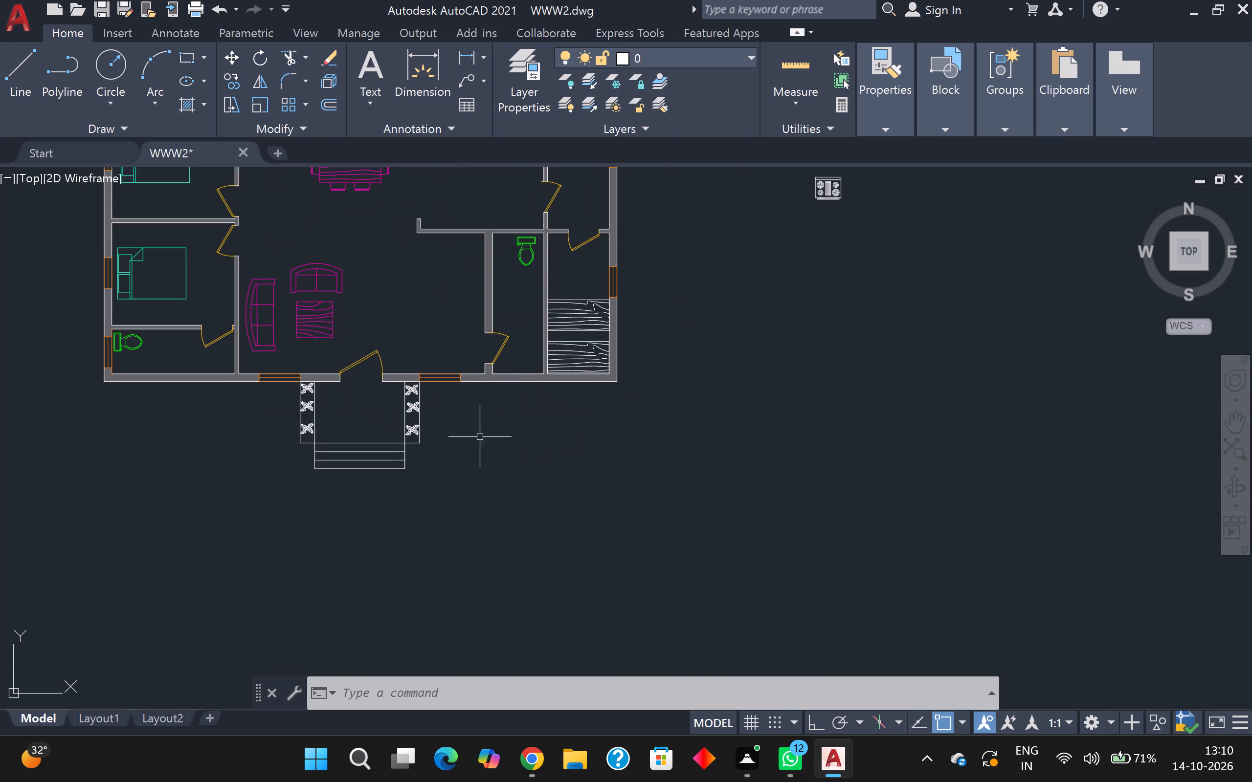
pyautogui.scroll(1, 427, 418)
pyautogui.click(397, 373)
pyautogui.click(399, 399)
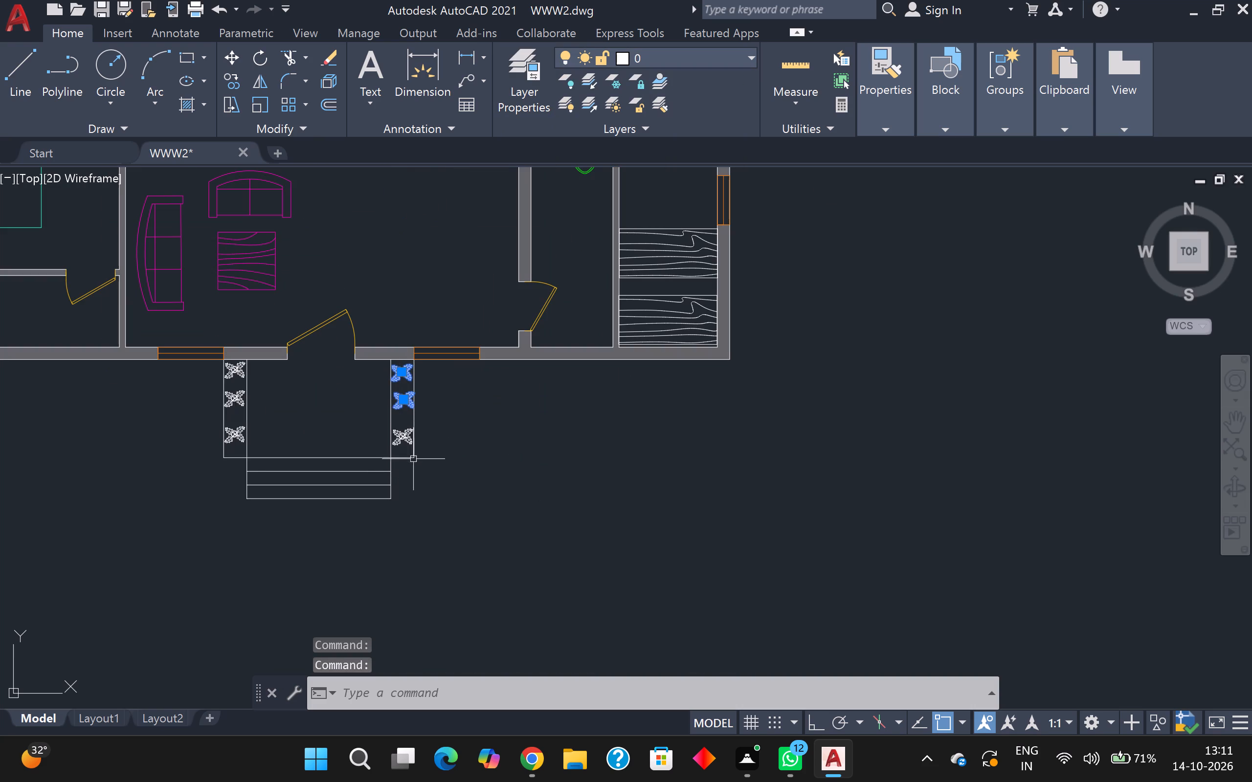
pyautogui.click(405, 443)
pyautogui.click(235, 435)
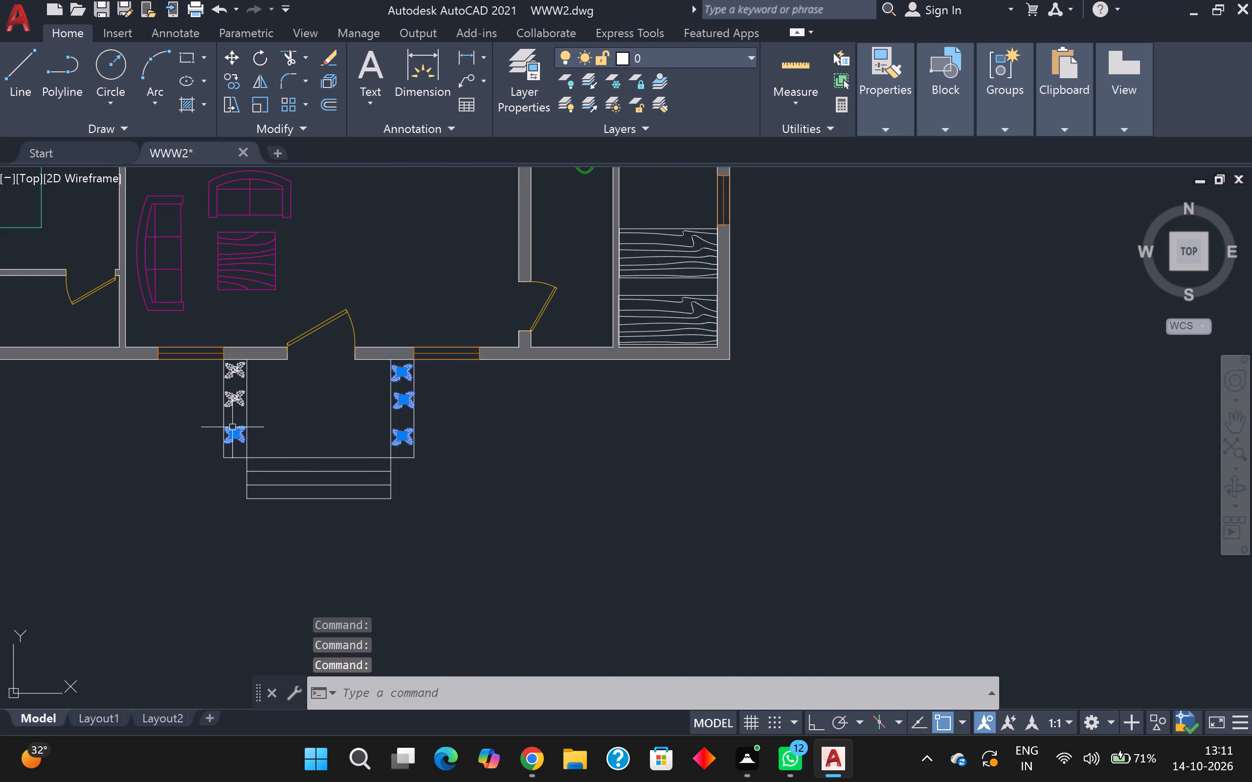
pyautogui.click(234, 404)
pyautogui.click(237, 377)
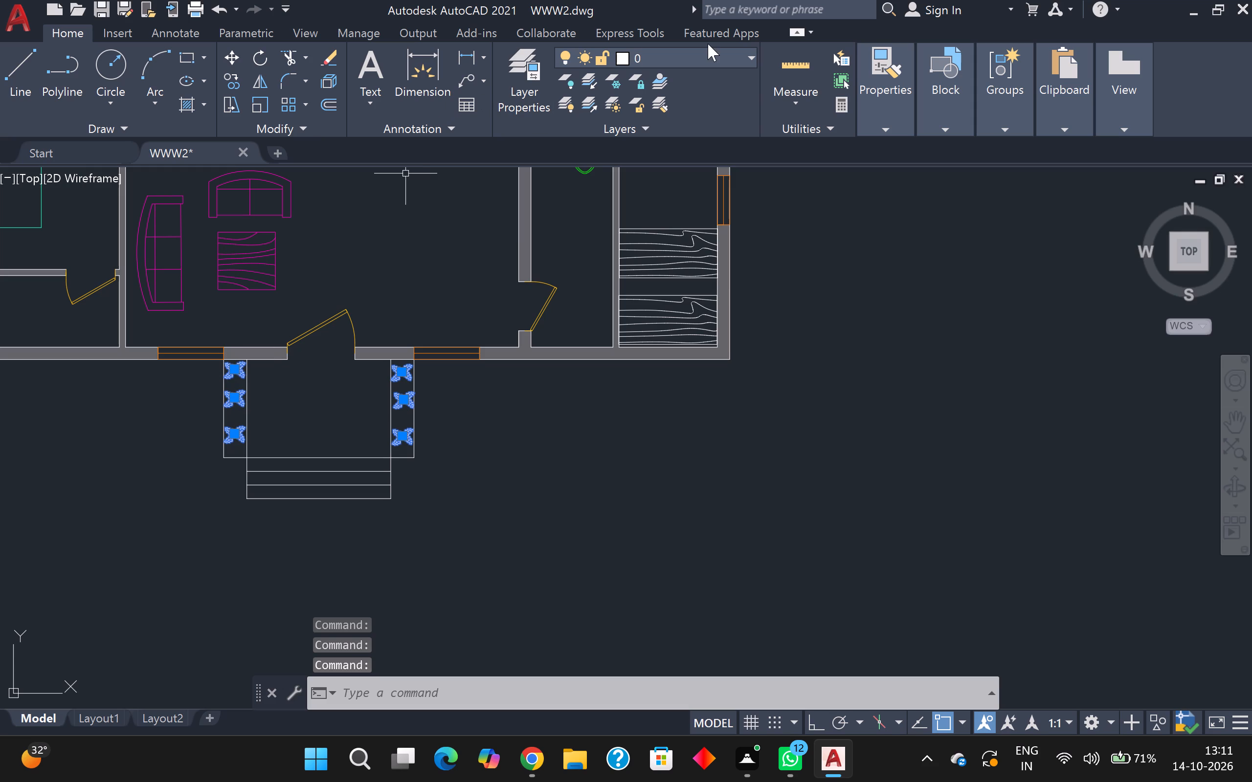
pyautogui.click(730, 58)
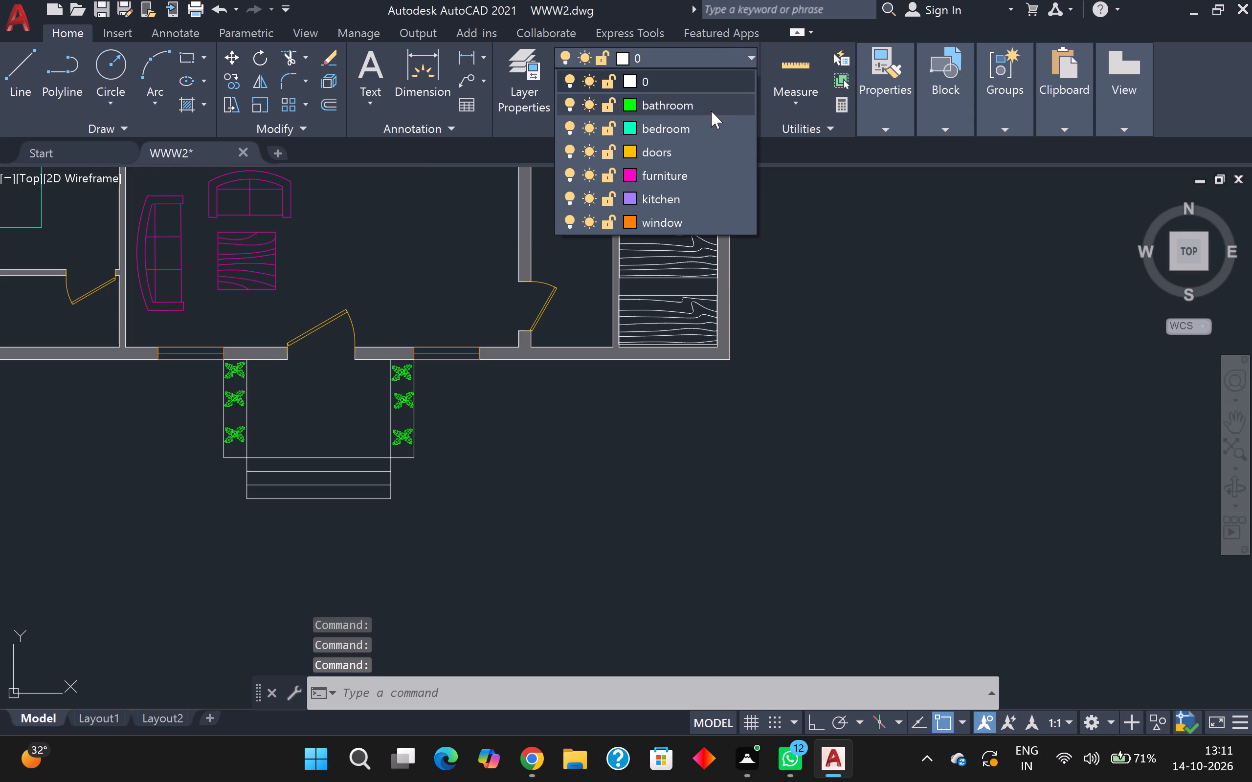
pyautogui.click(711, 109)
pyautogui.press('Escape')
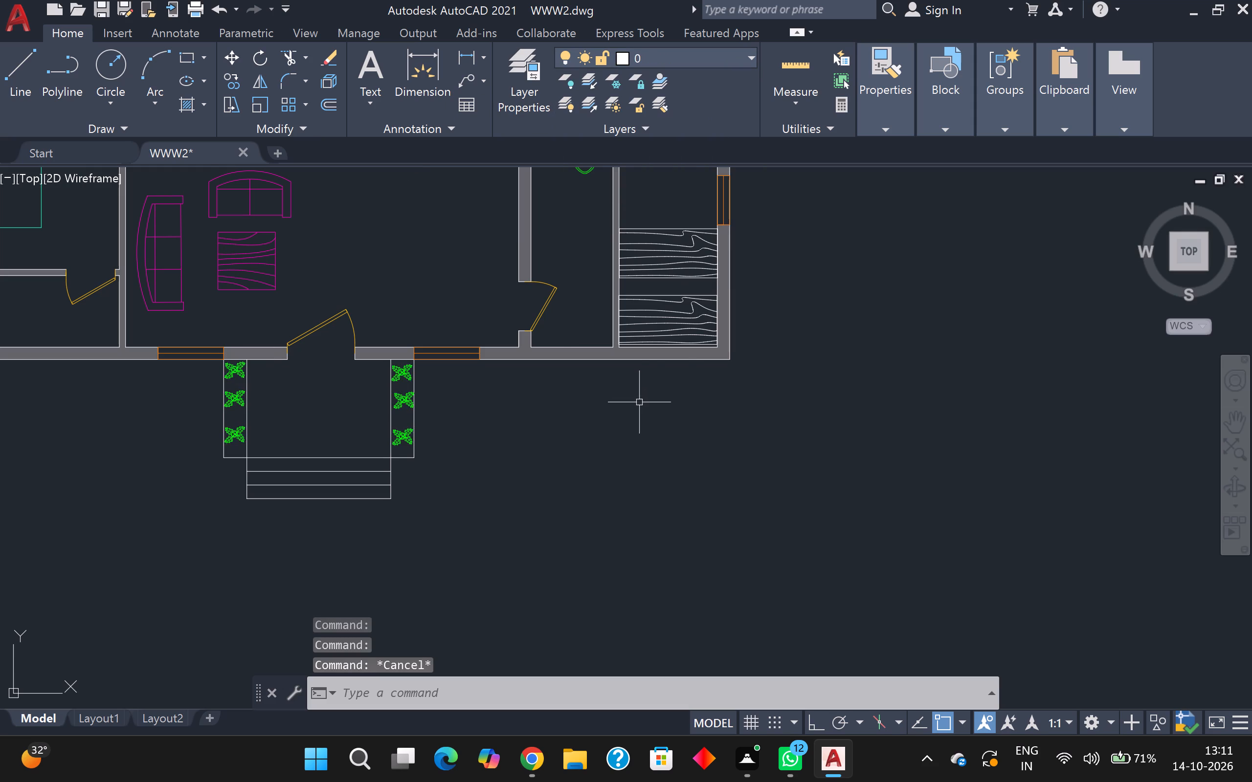
# Assign the white door of the small bathroom in the plan's upper-left corner to the doors layer.
pyautogui.scroll(-1, 639, 402)
pyautogui.moveTo(615, 425); pyautogui.dragTo(724, 366, button='middle')
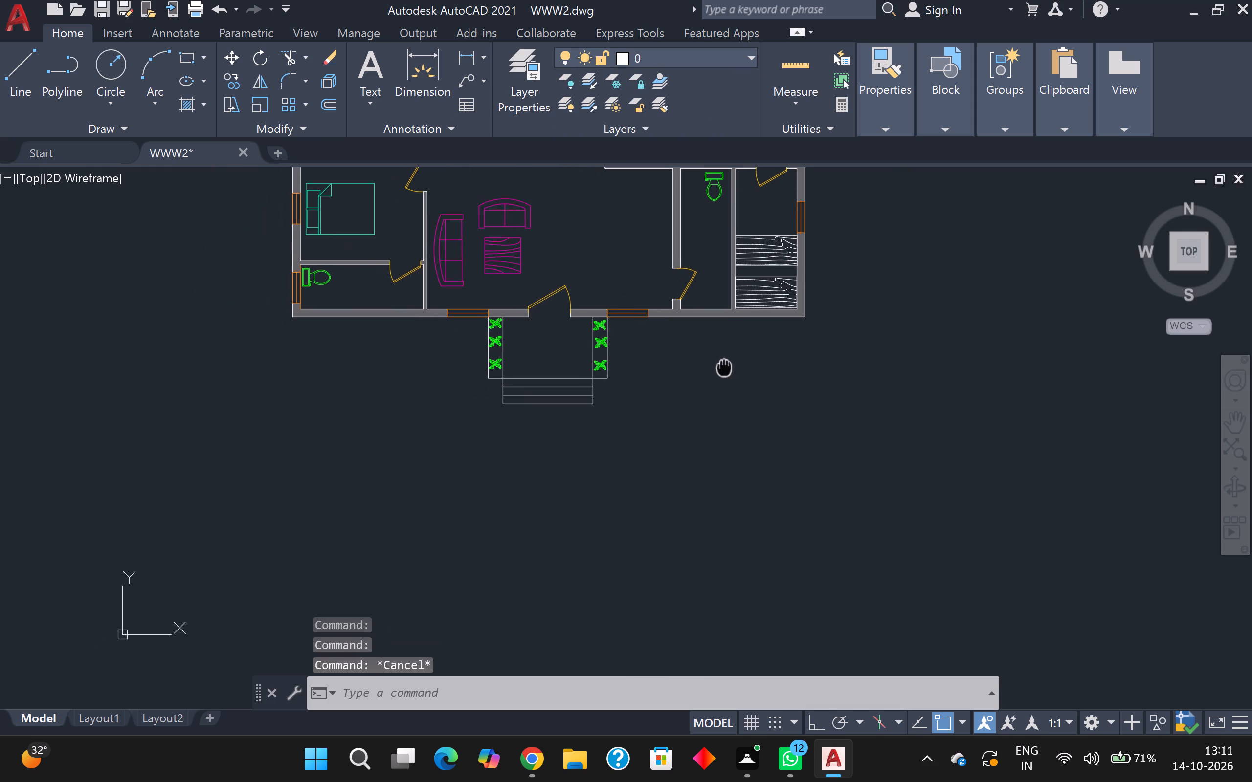
pyautogui.moveTo(724, 366); pyautogui.dragTo(726, 375, button='middle')
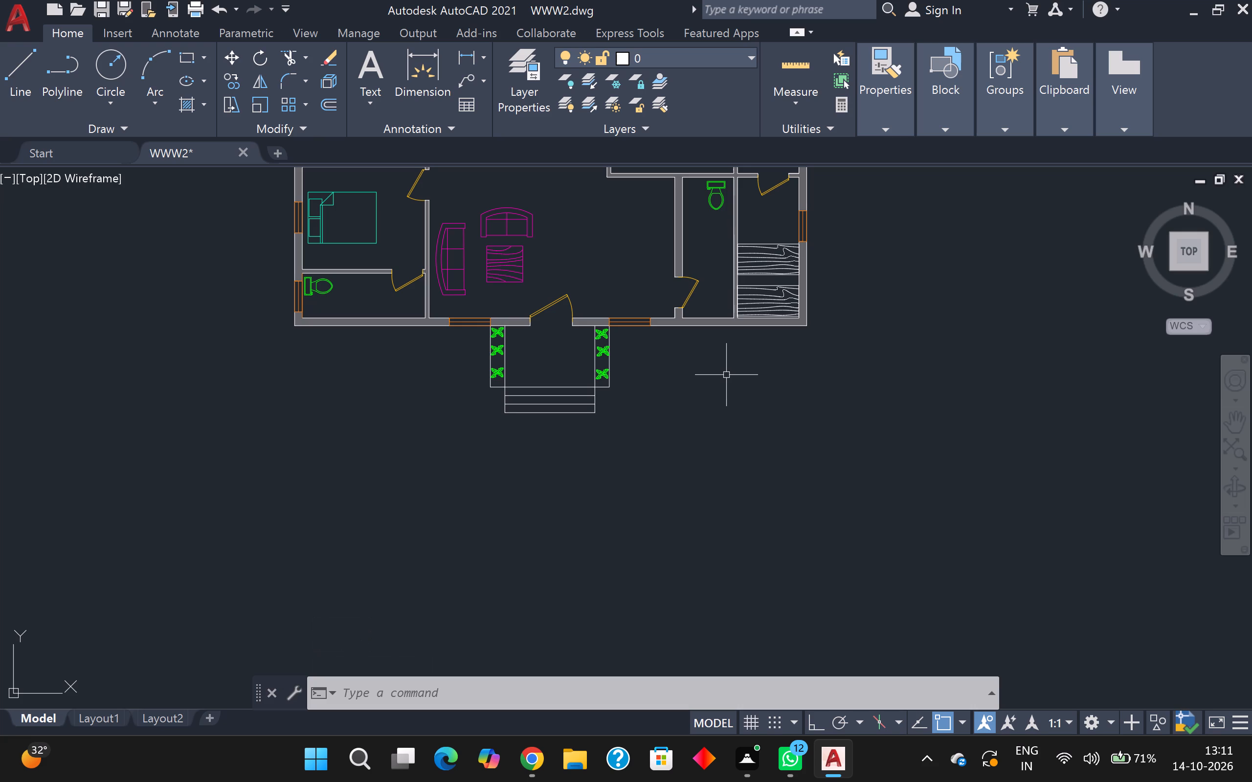
pyautogui.scroll(-2, 725, 375)
pyautogui.moveTo(742, 388); pyautogui.dragTo(818, 607, button='middle')
pyautogui.scroll(3, 637, 468)
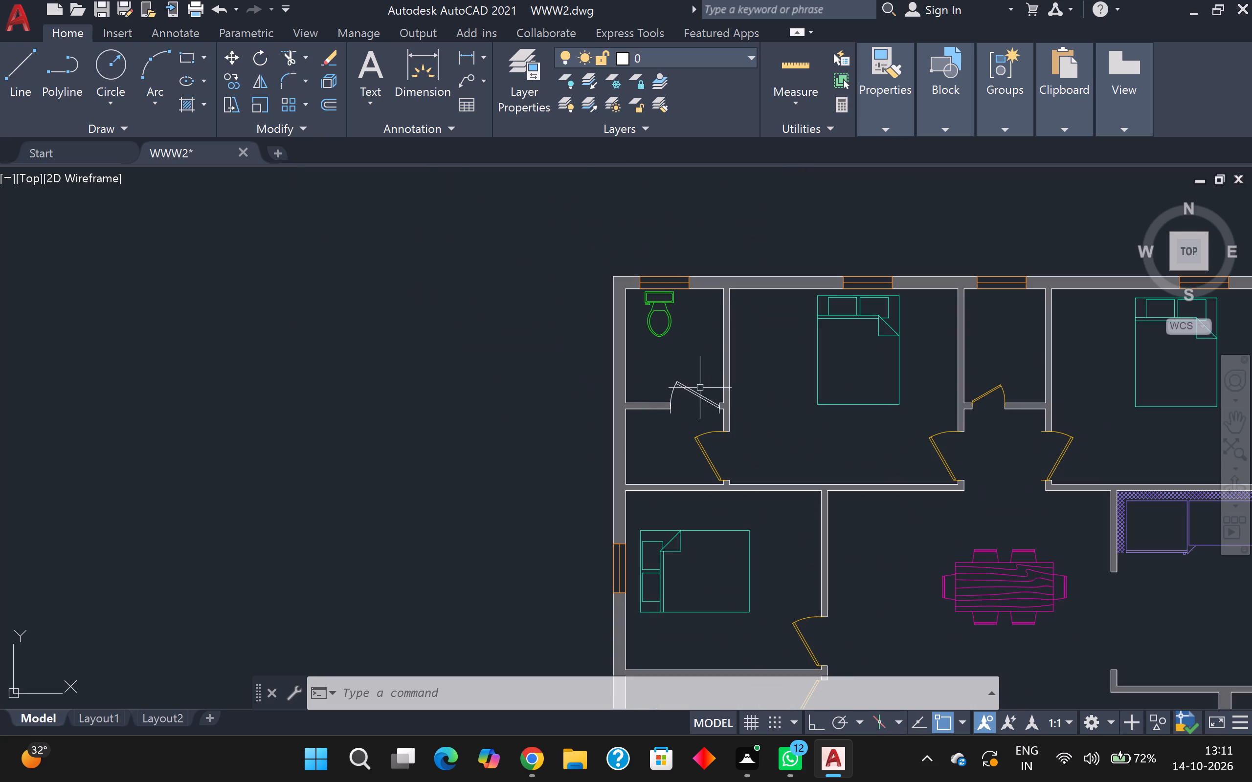
pyautogui.click(698, 391)
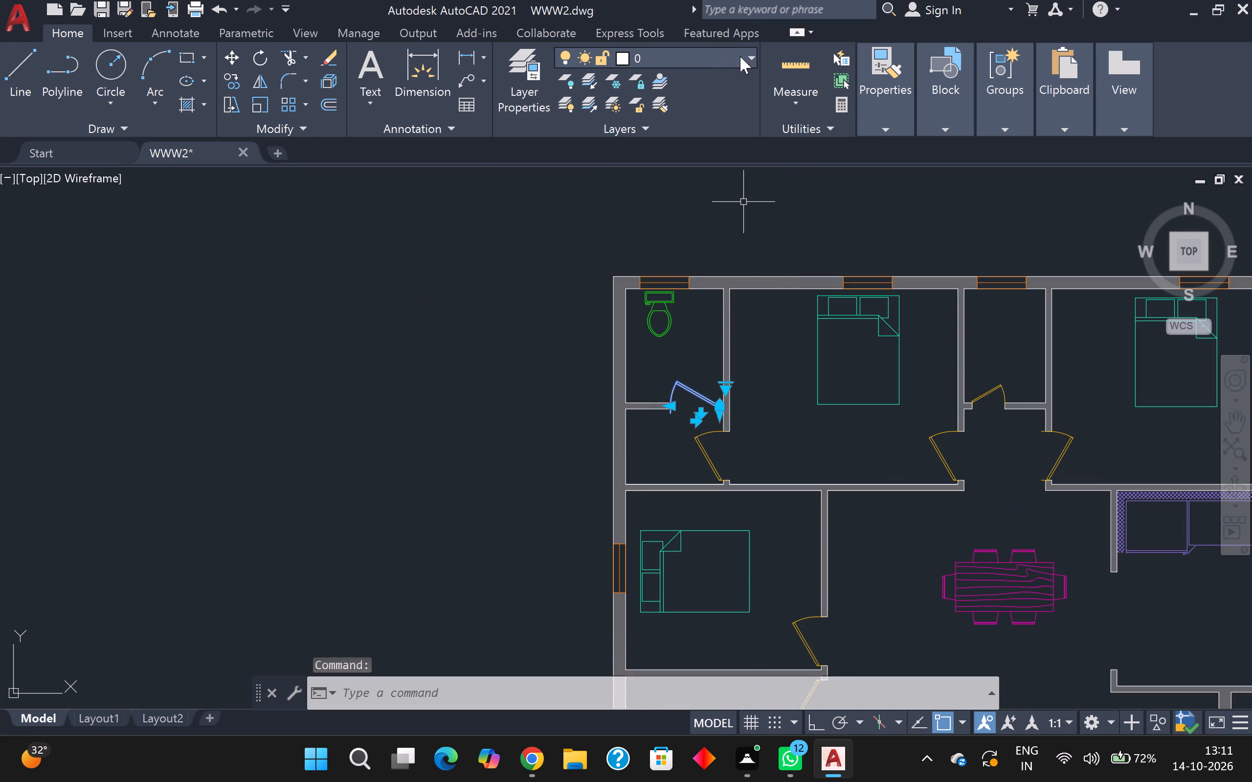
pyautogui.click(755, 60)
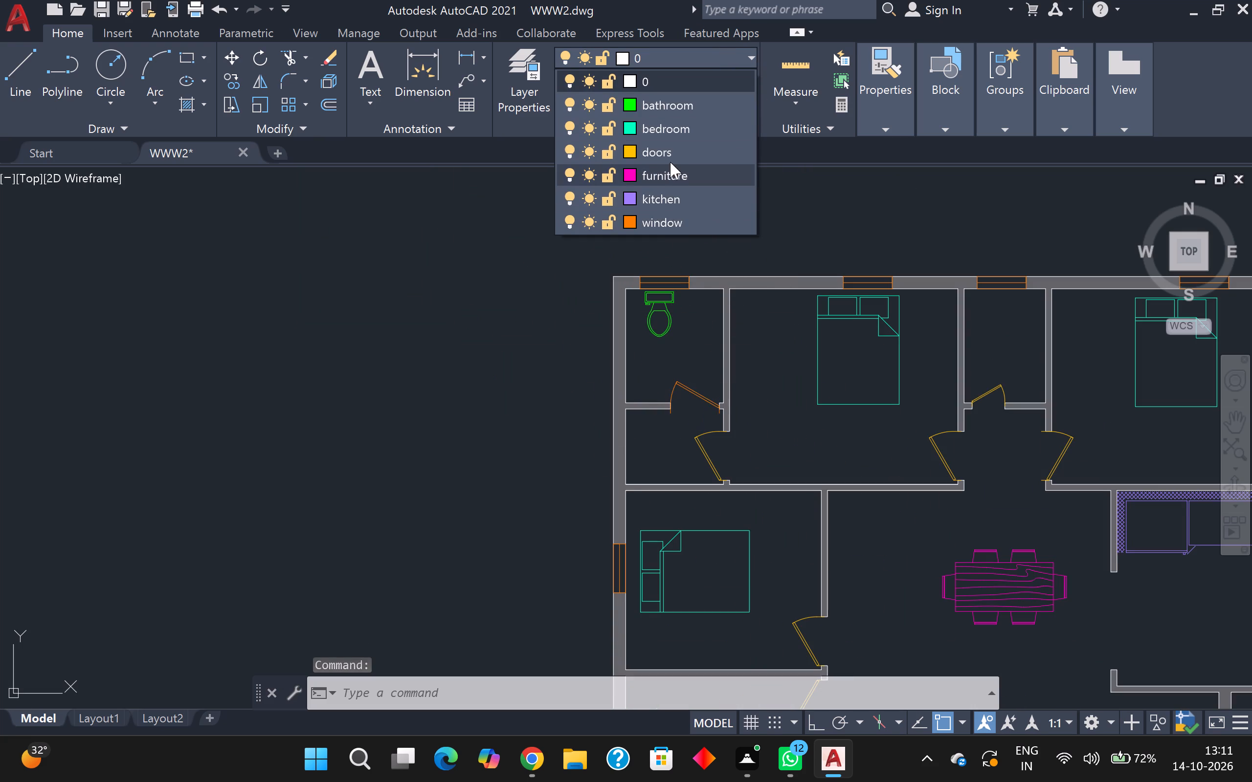
pyautogui.click(670, 154)
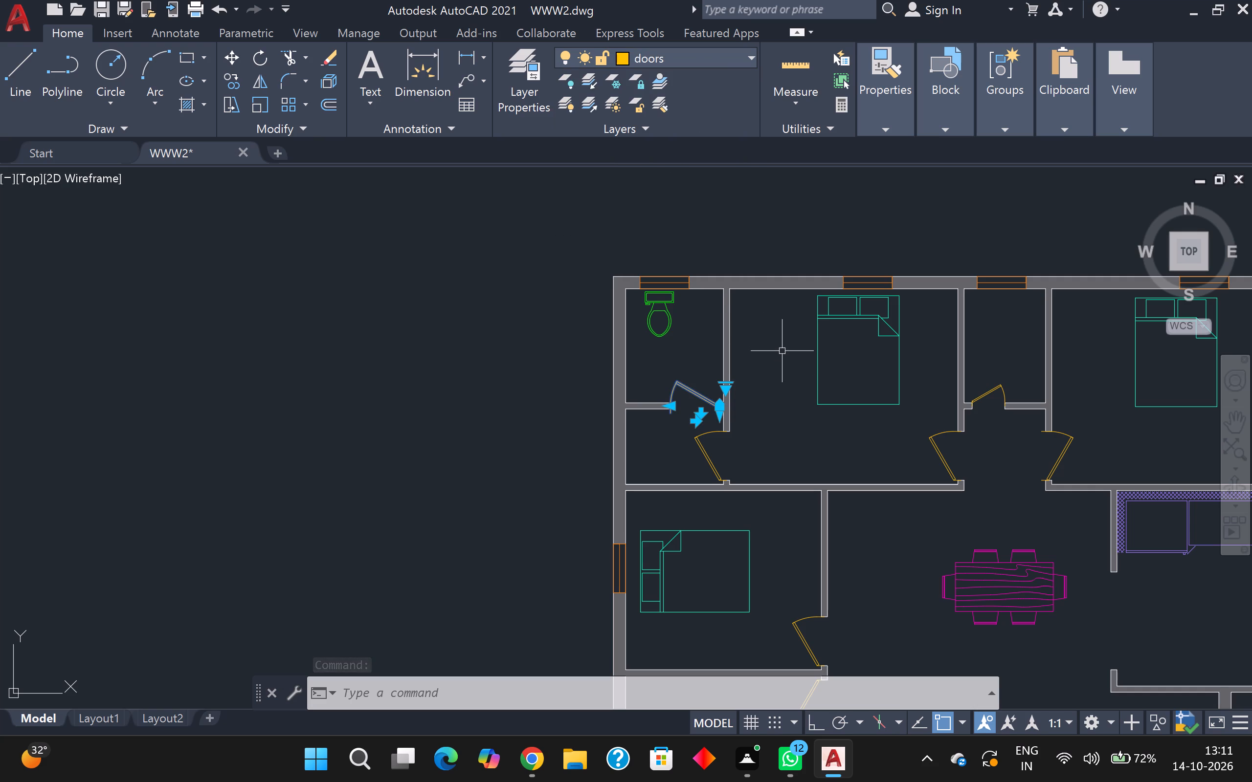
pyautogui.press('Escape')
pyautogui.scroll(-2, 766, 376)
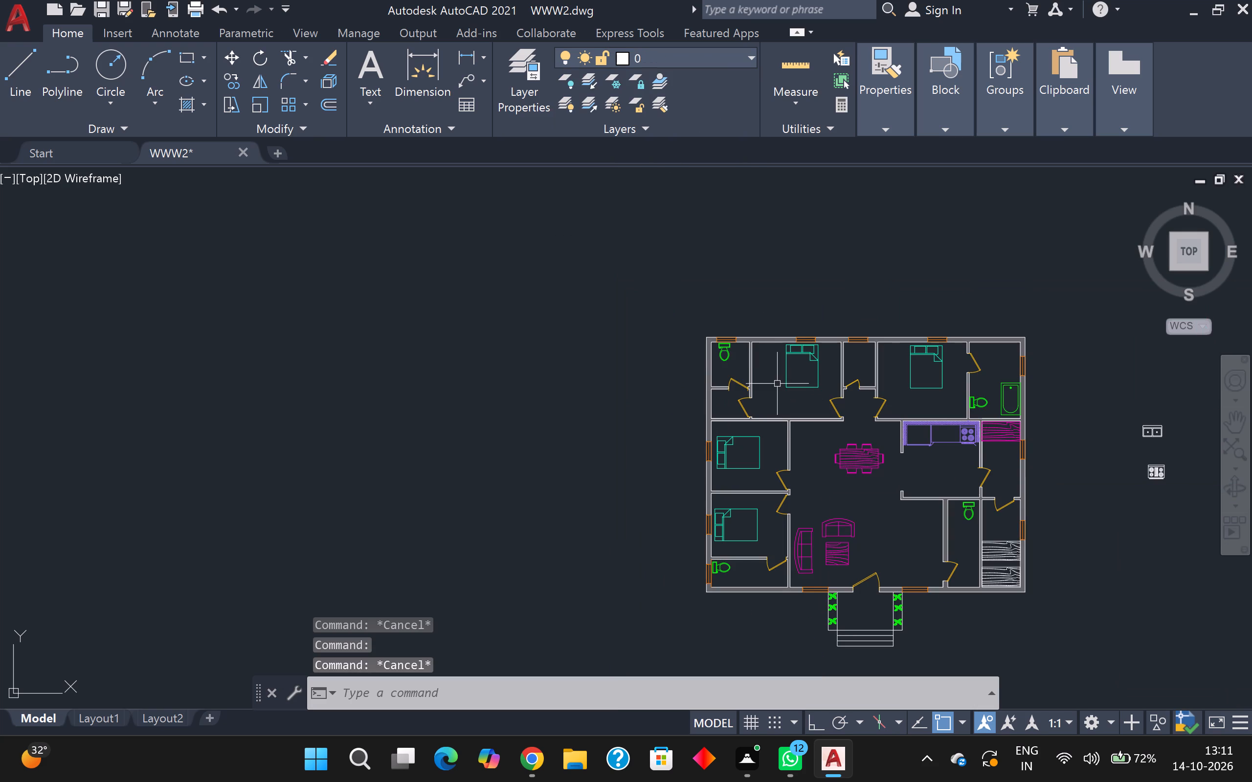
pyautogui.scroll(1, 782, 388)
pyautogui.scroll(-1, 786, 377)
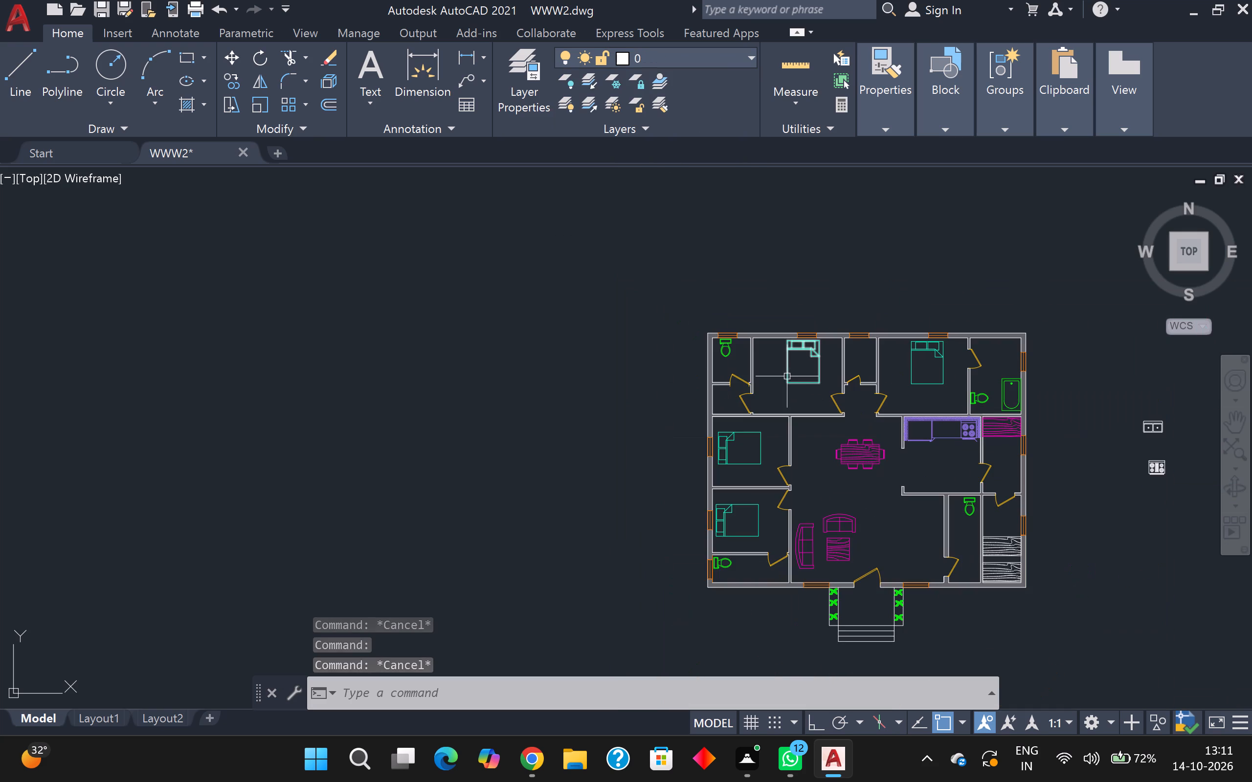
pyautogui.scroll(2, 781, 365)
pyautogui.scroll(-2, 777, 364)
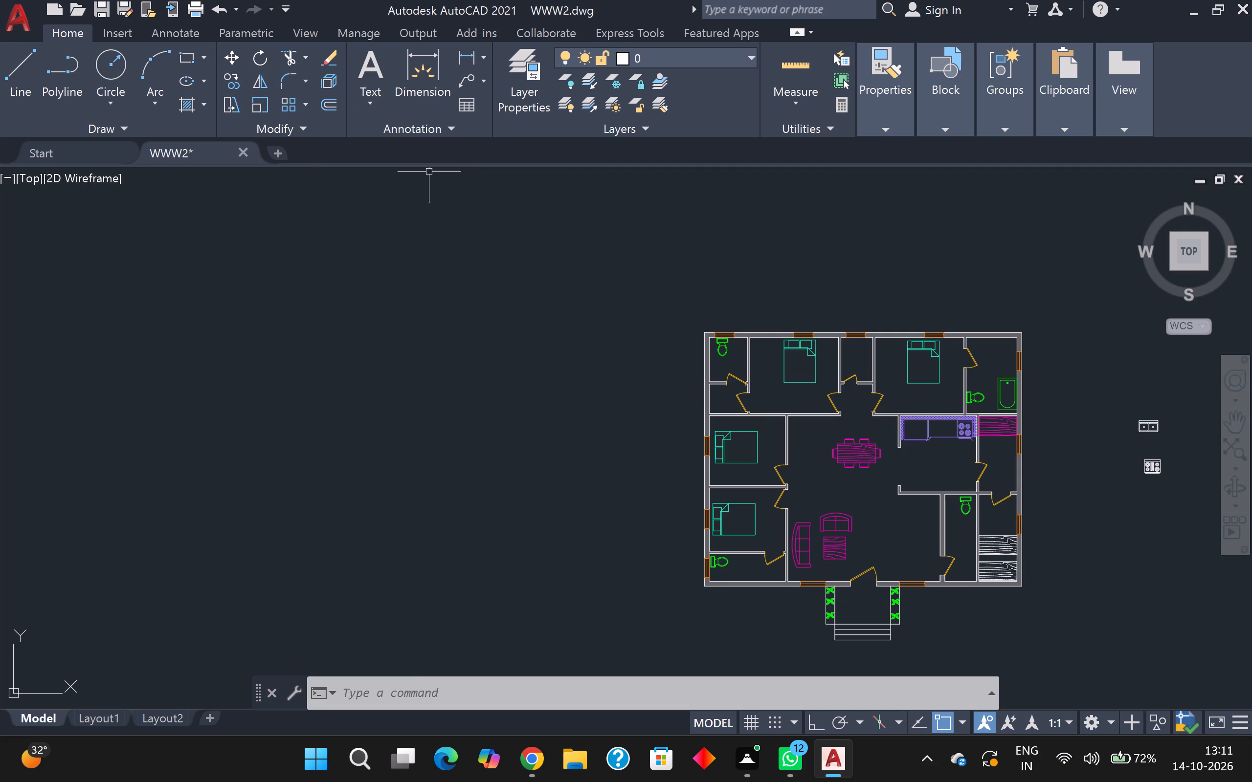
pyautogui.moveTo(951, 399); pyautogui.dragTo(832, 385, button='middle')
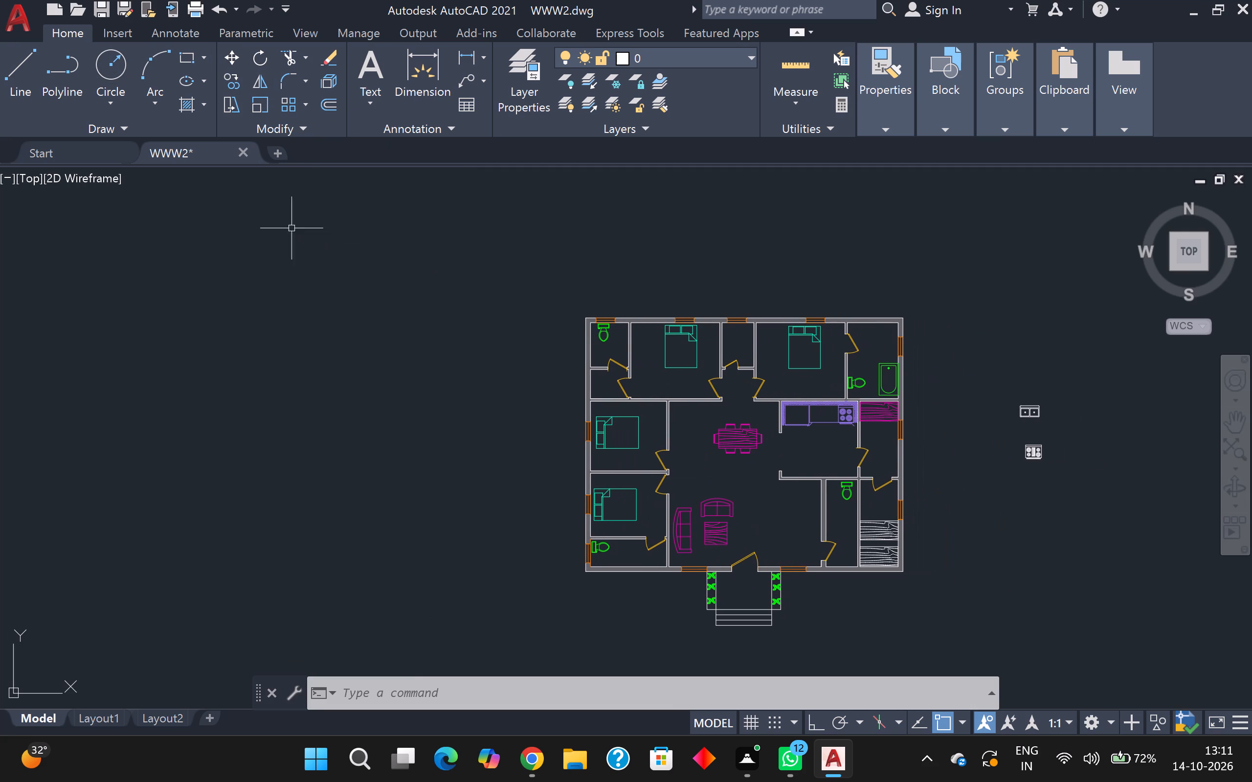
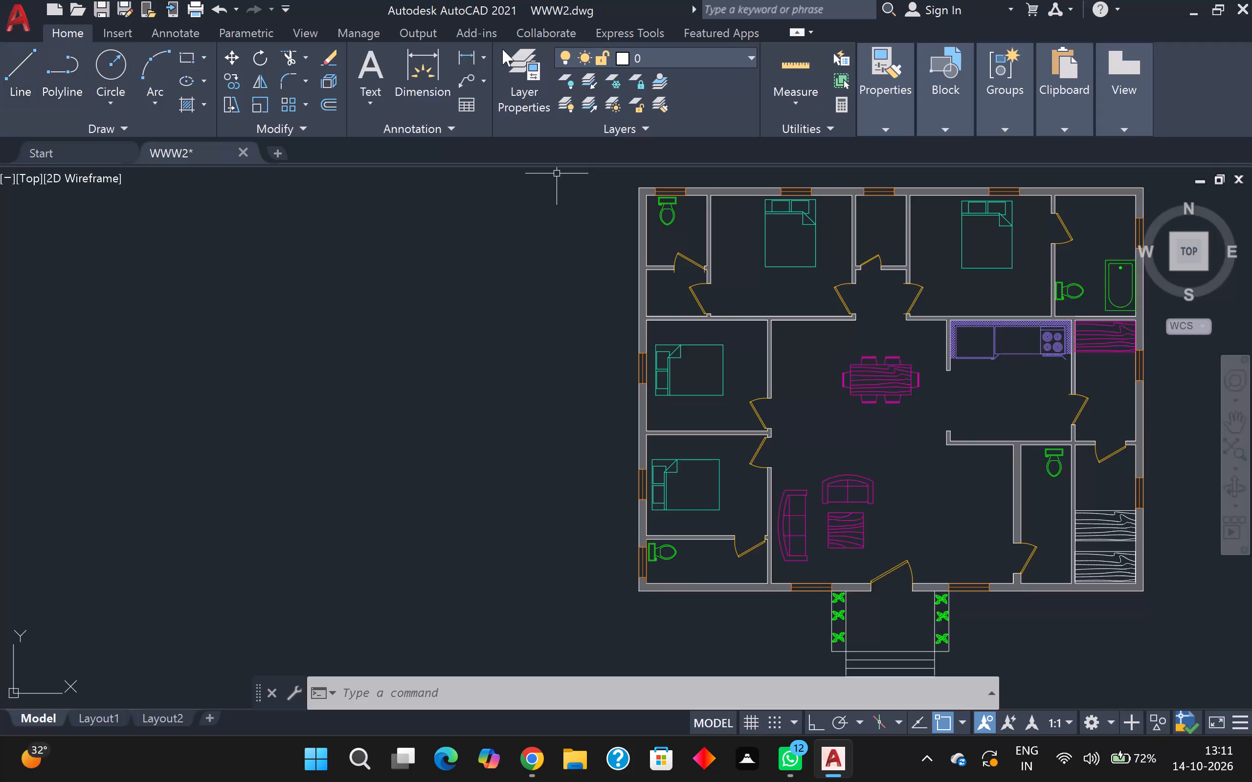
# Place a multiline text box on the bed in the upper-left bedroom and set its text height to 4".
pyautogui.doubleClick(372, 69)
pyautogui.scroll(2, 637, 259)
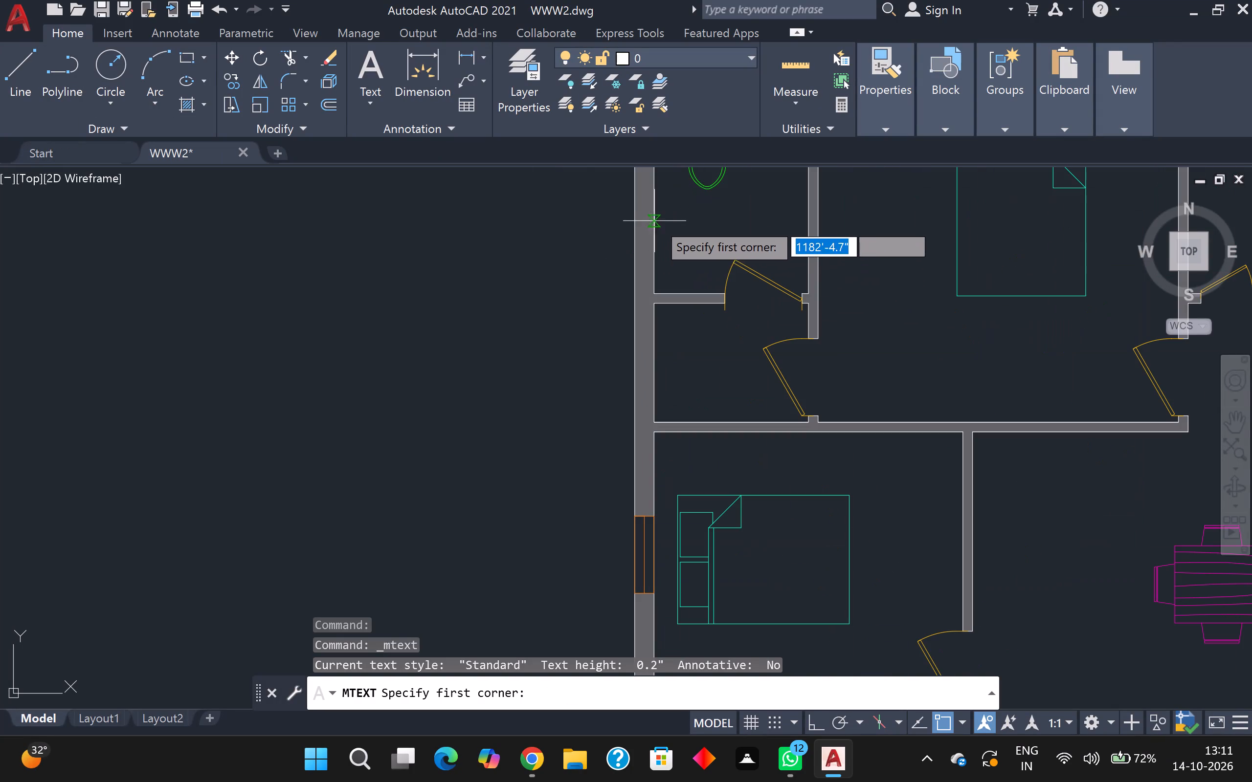
pyautogui.scroll(-2, 669, 223)
pyautogui.moveTo(760, 264); pyautogui.dragTo(653, 286, button='middle')
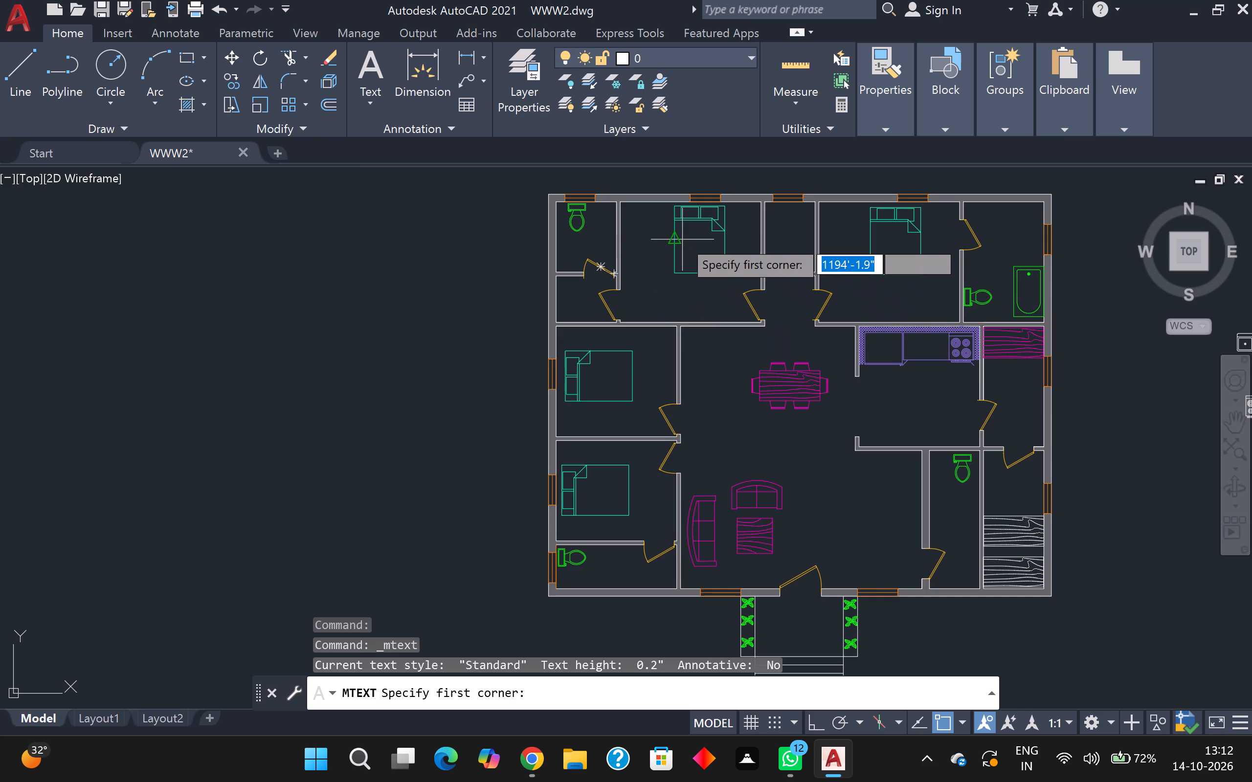
pyautogui.scroll(2, 682, 238)
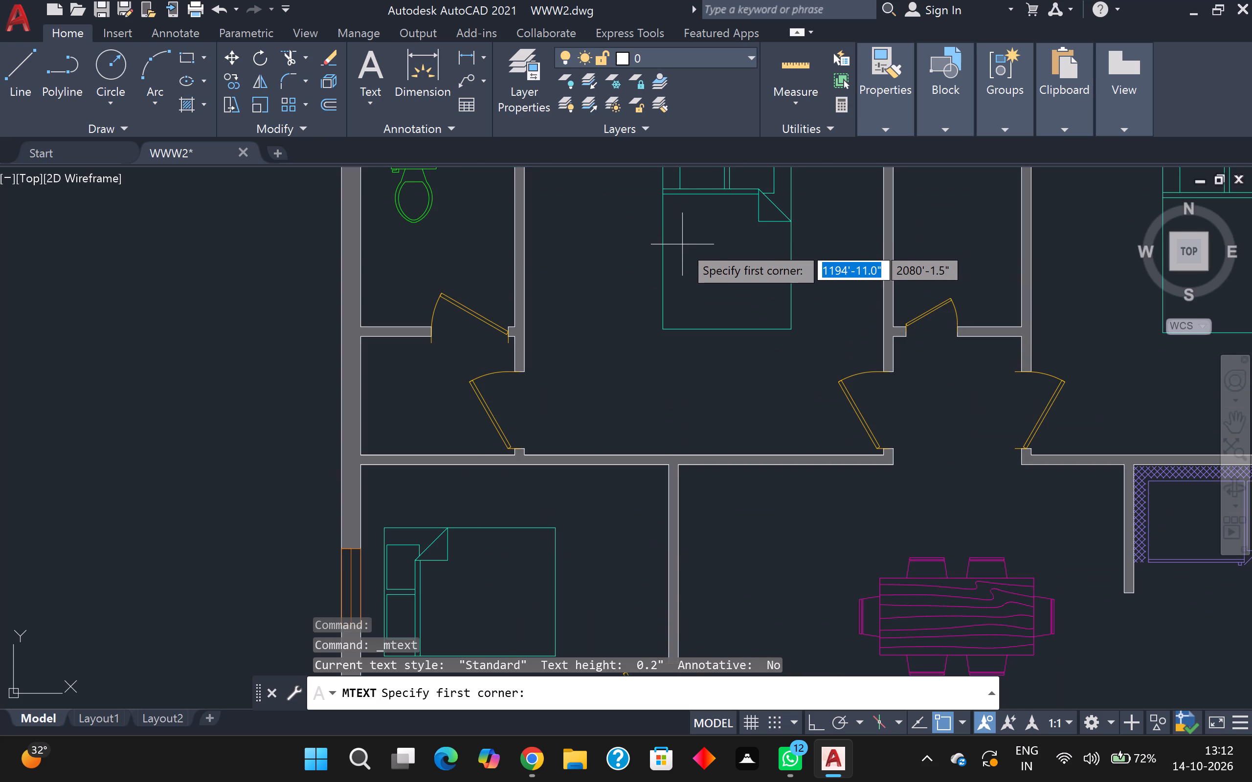
pyautogui.click(682, 244)
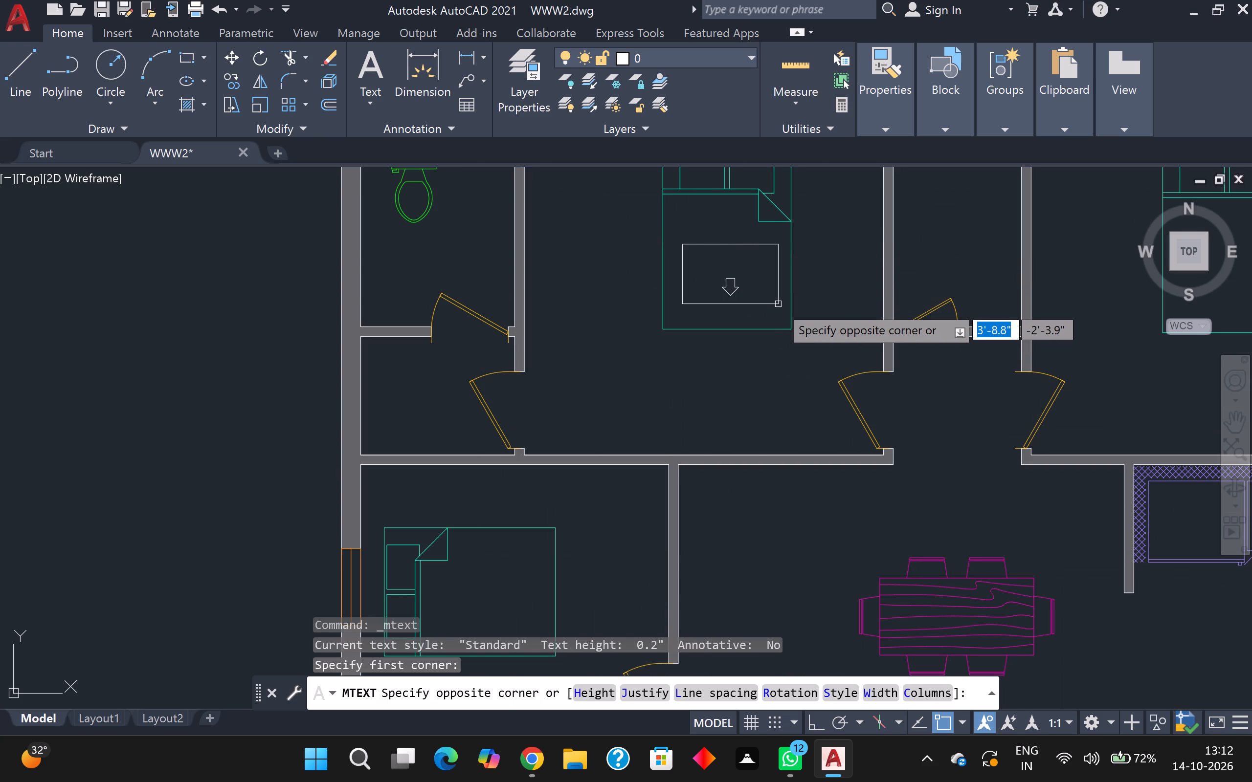
pyautogui.click(778, 302)
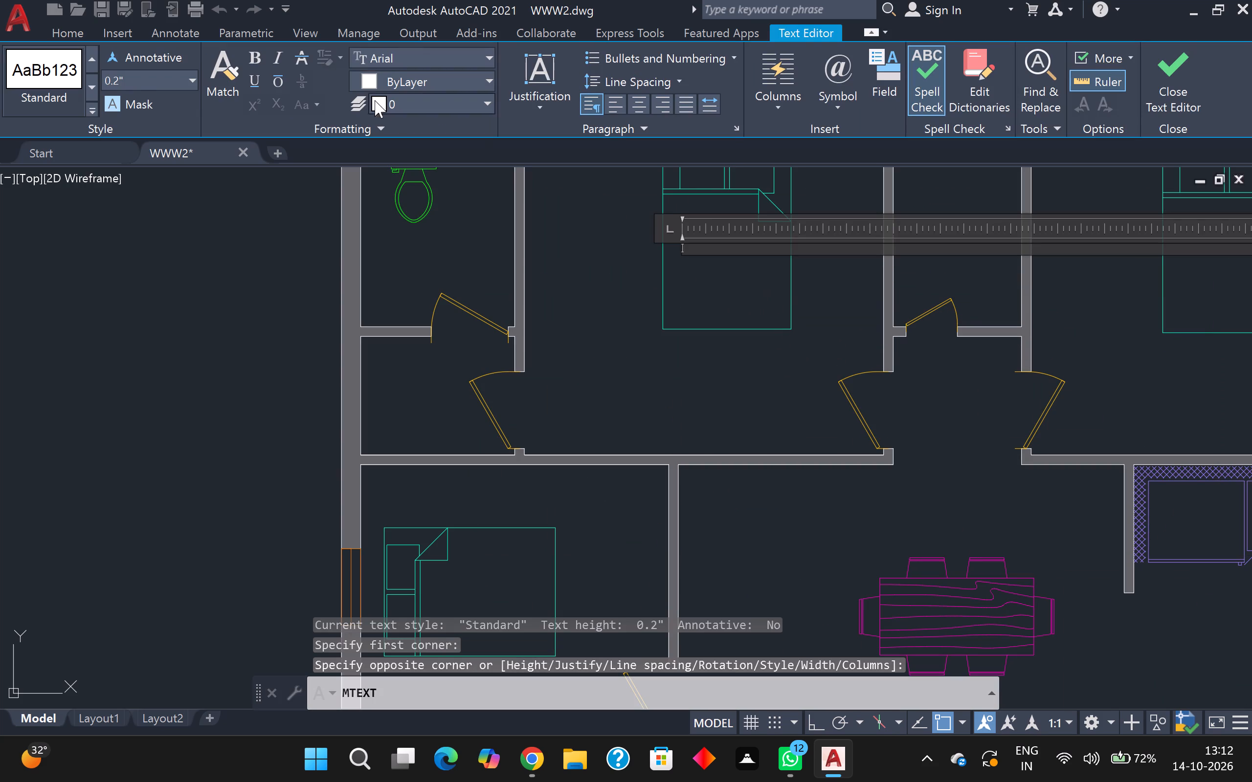
pyautogui.moveTo(137, 87); pyautogui.dragTo(91, 78)
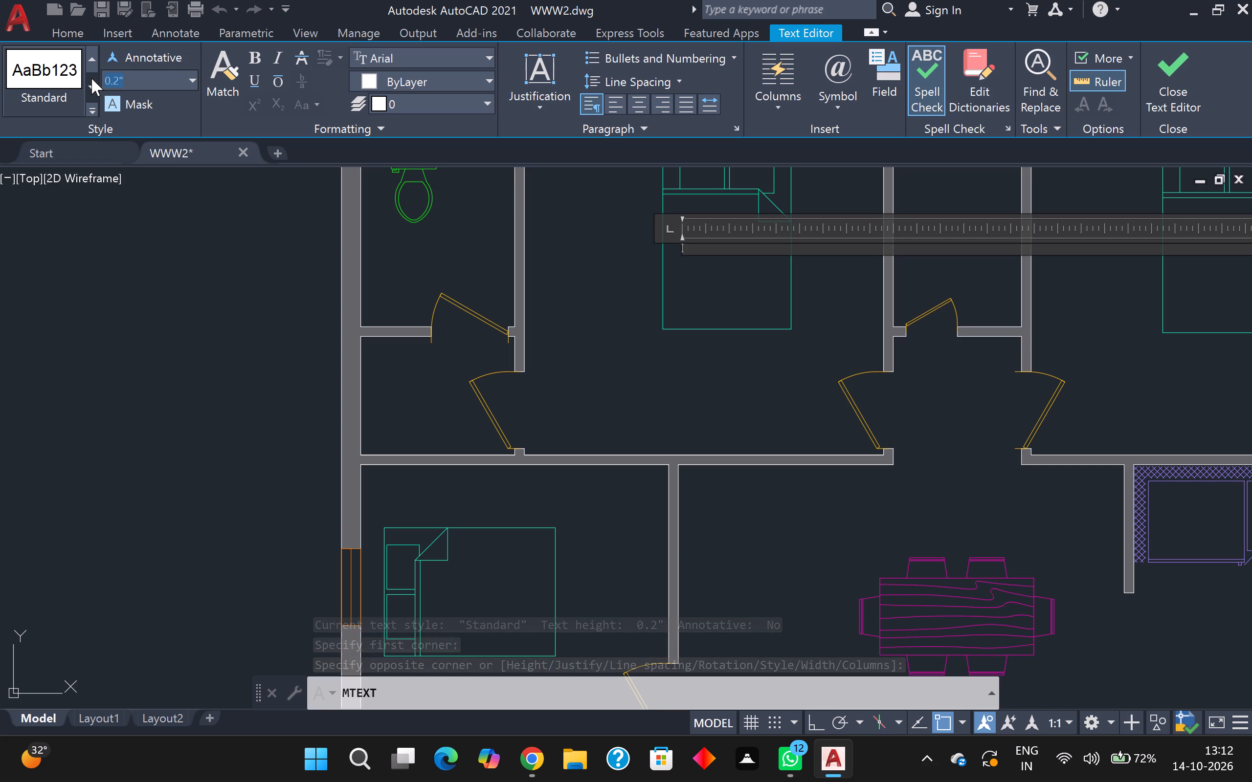
pyautogui.press('4')
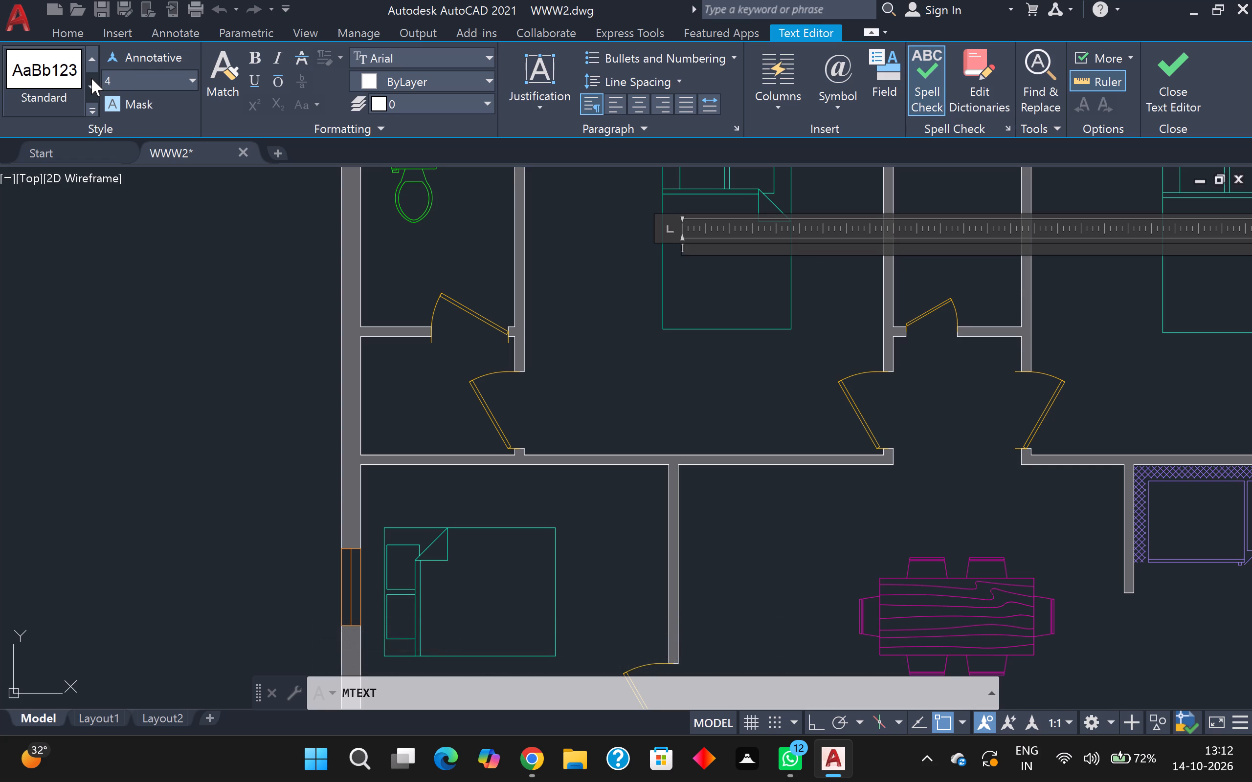
pyautogui.hotkey('shift', '"')
pyautogui.press('Return')
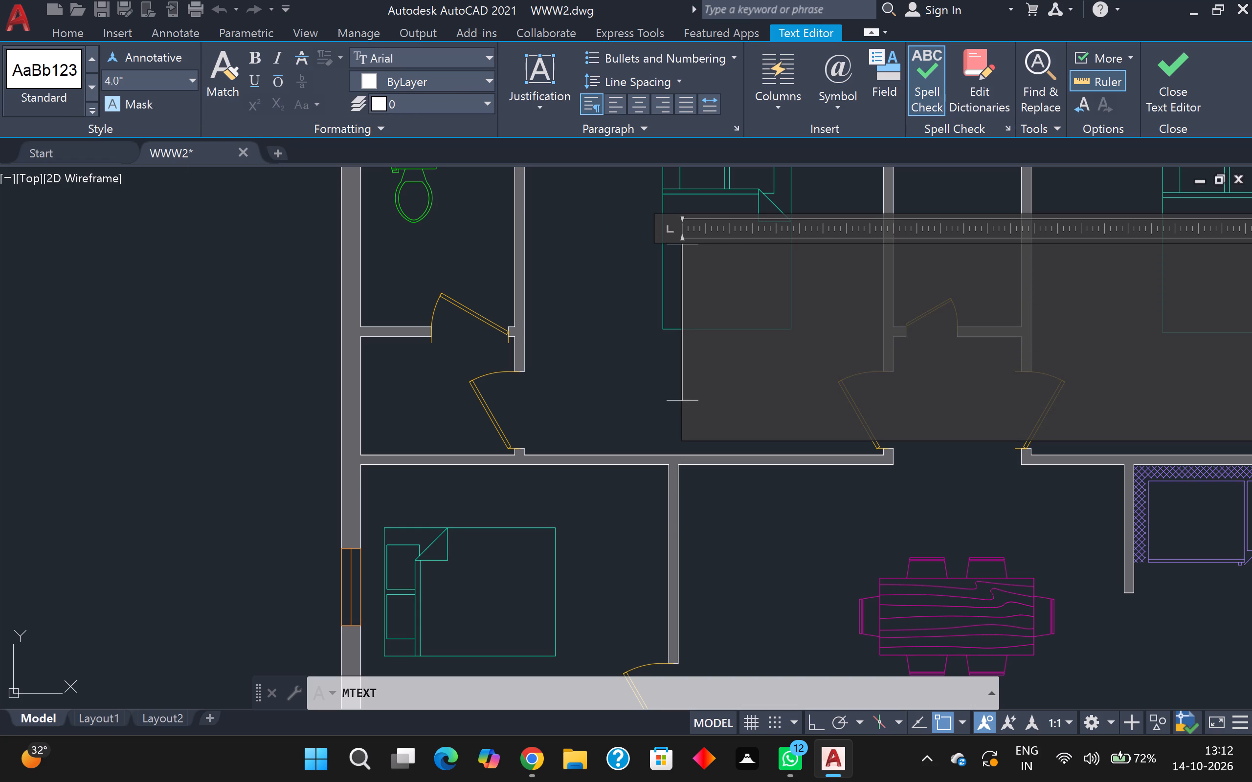
# Enter the room label "BEDROOOM" with "14' X 12'" on its second line and finish the text.
pyautogui.write('BED')
pyautogui.write('ROOOM')
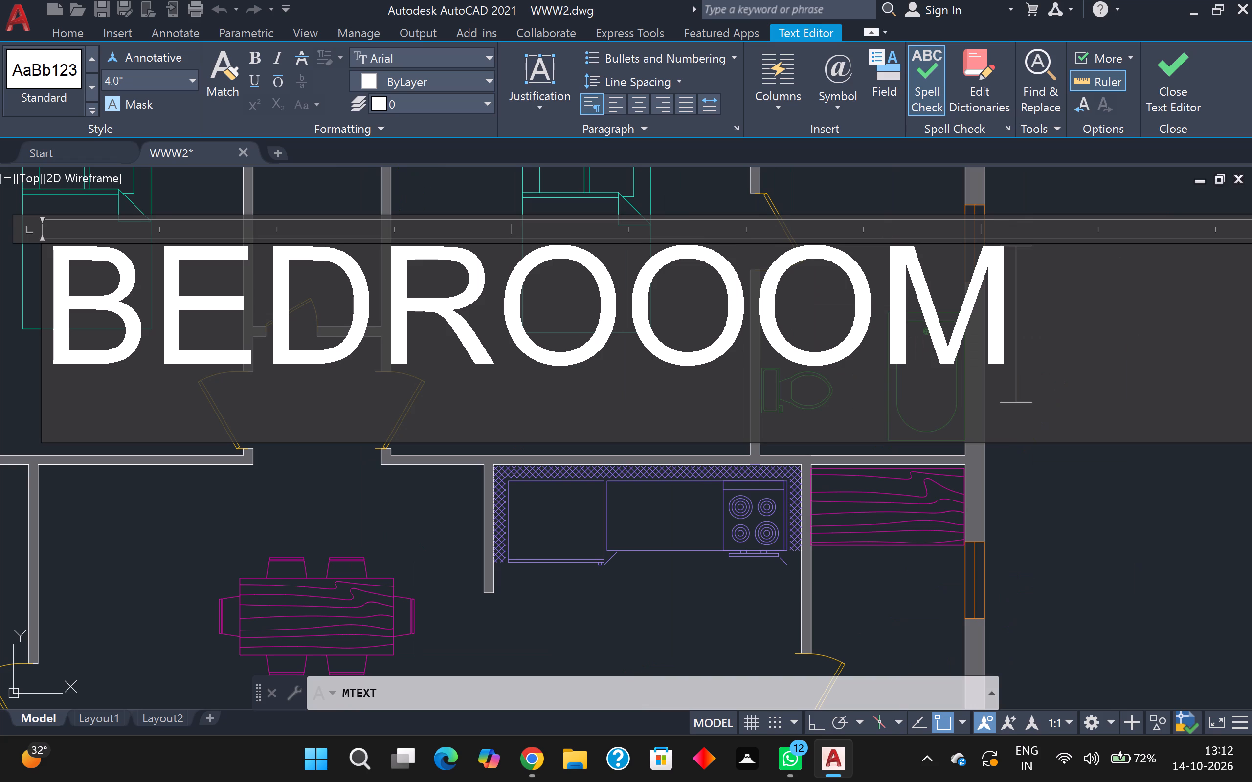
pyautogui.press('Return')
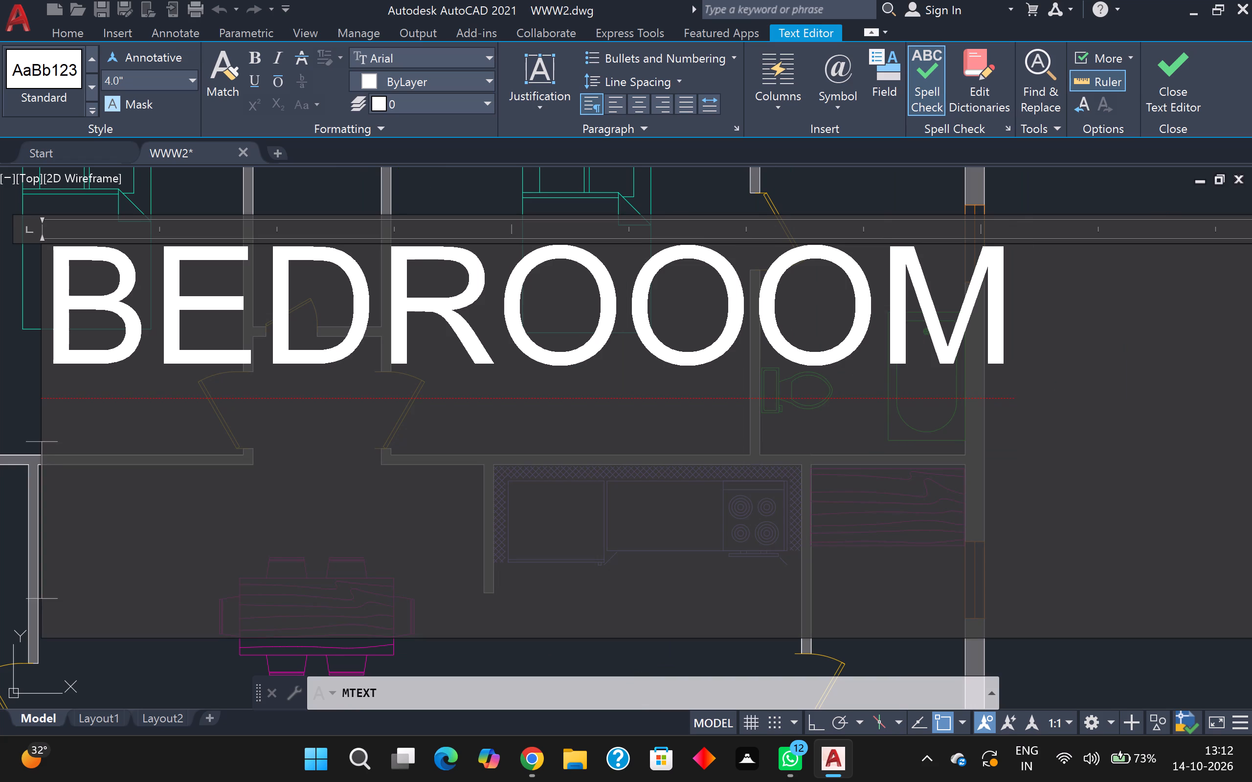
pyautogui.press('space')
pyautogui.write('14')
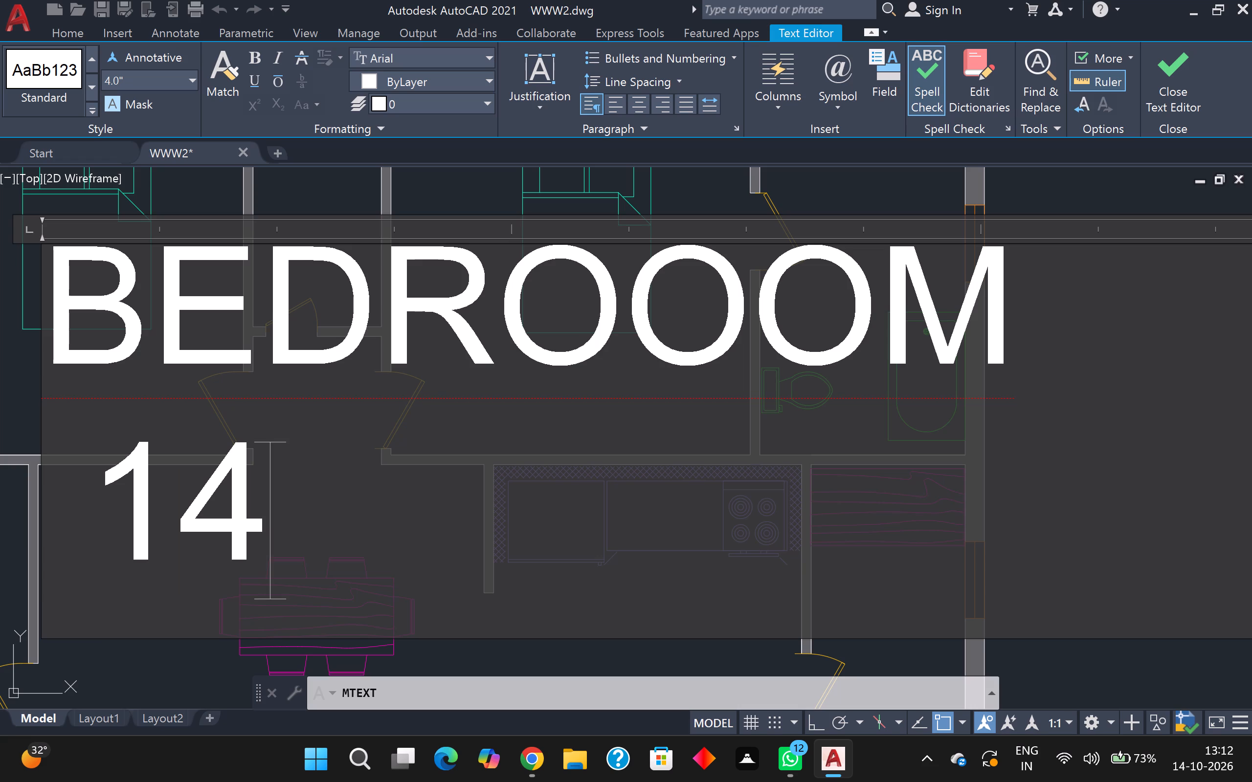
pyautogui.press("'")
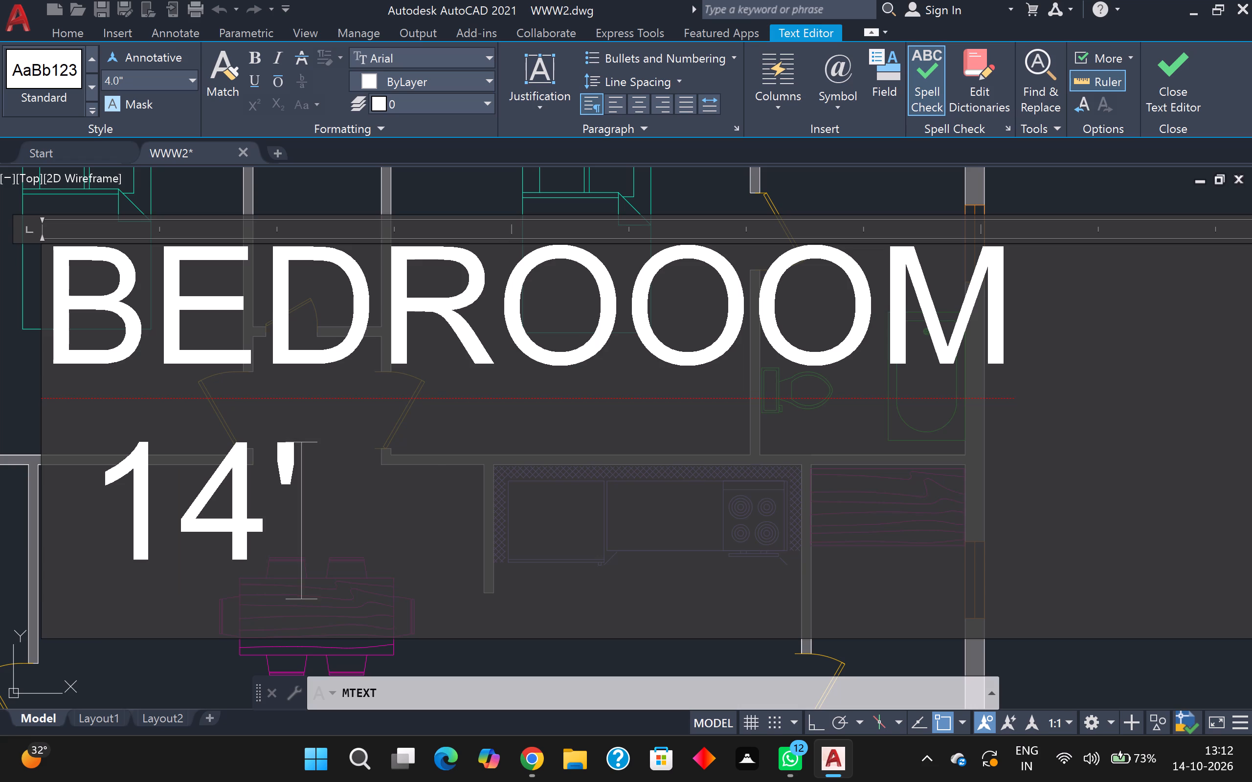
pyautogui.press('space')
pyautogui.write('X')
pyautogui.press('space')
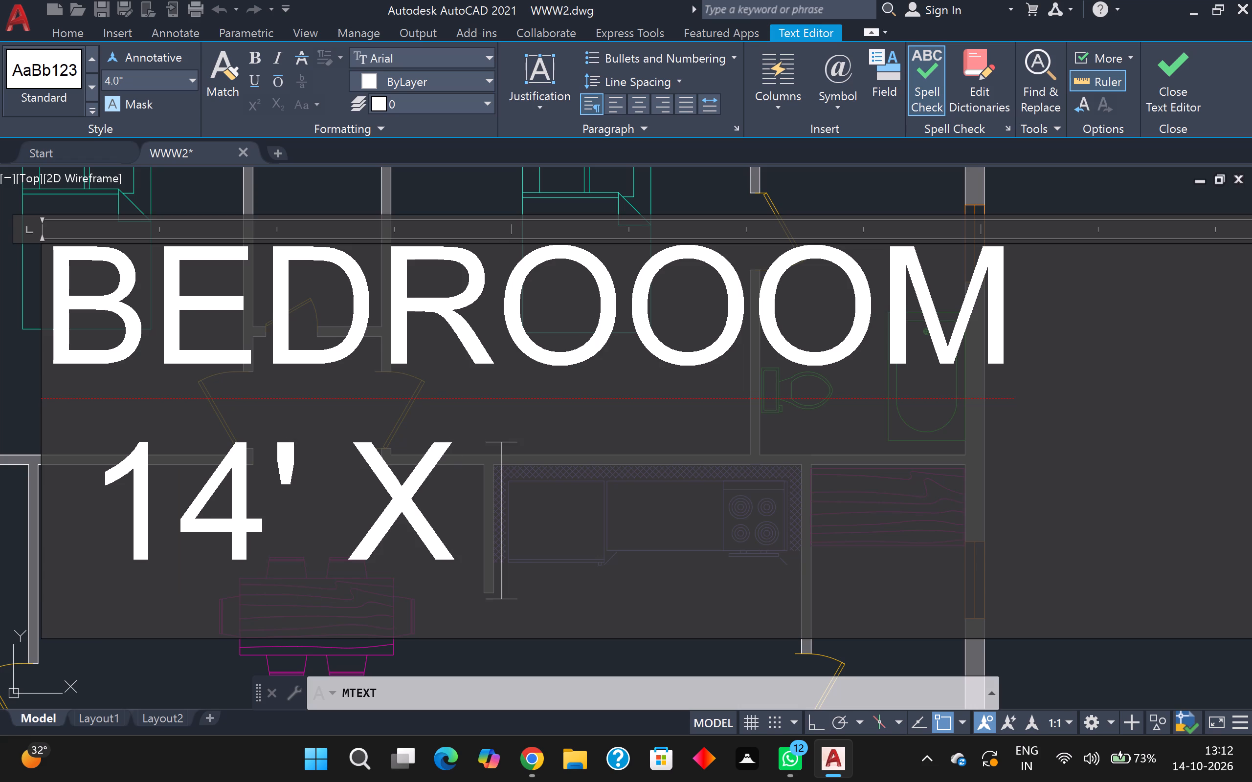
pyautogui.write('12')
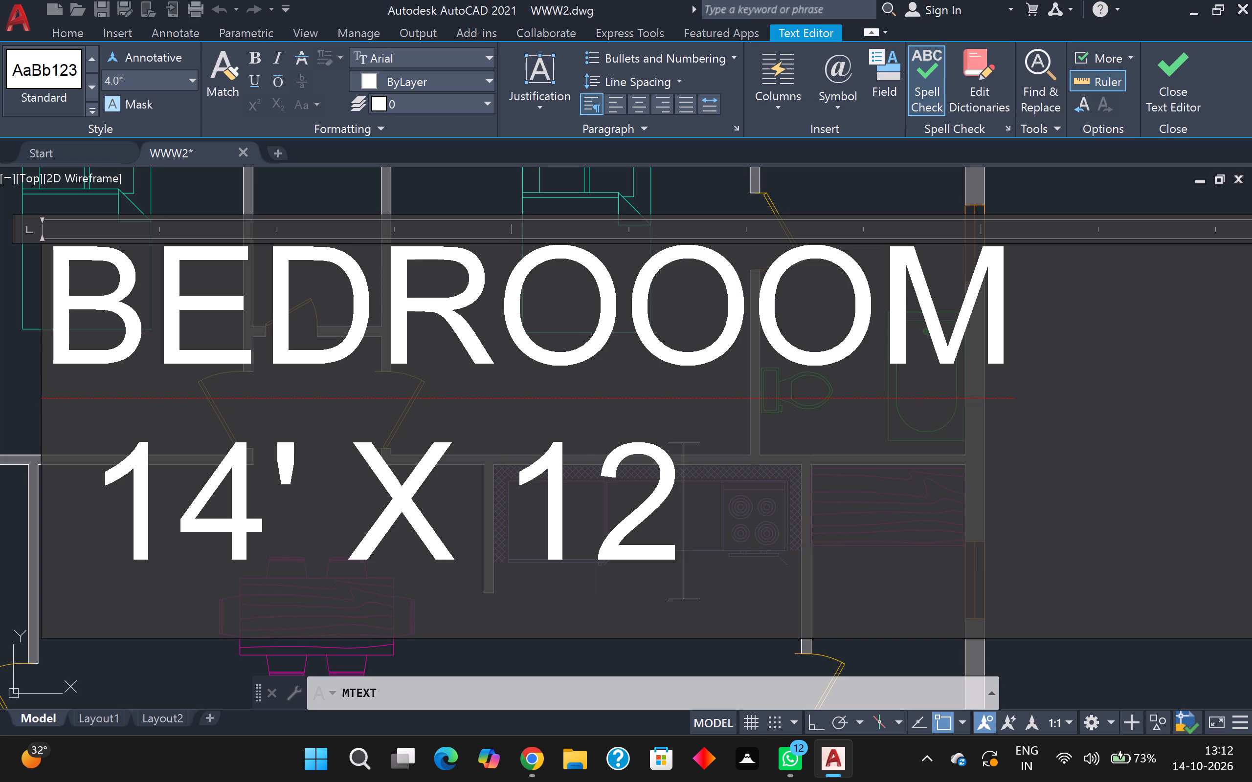
pyautogui.press("'")
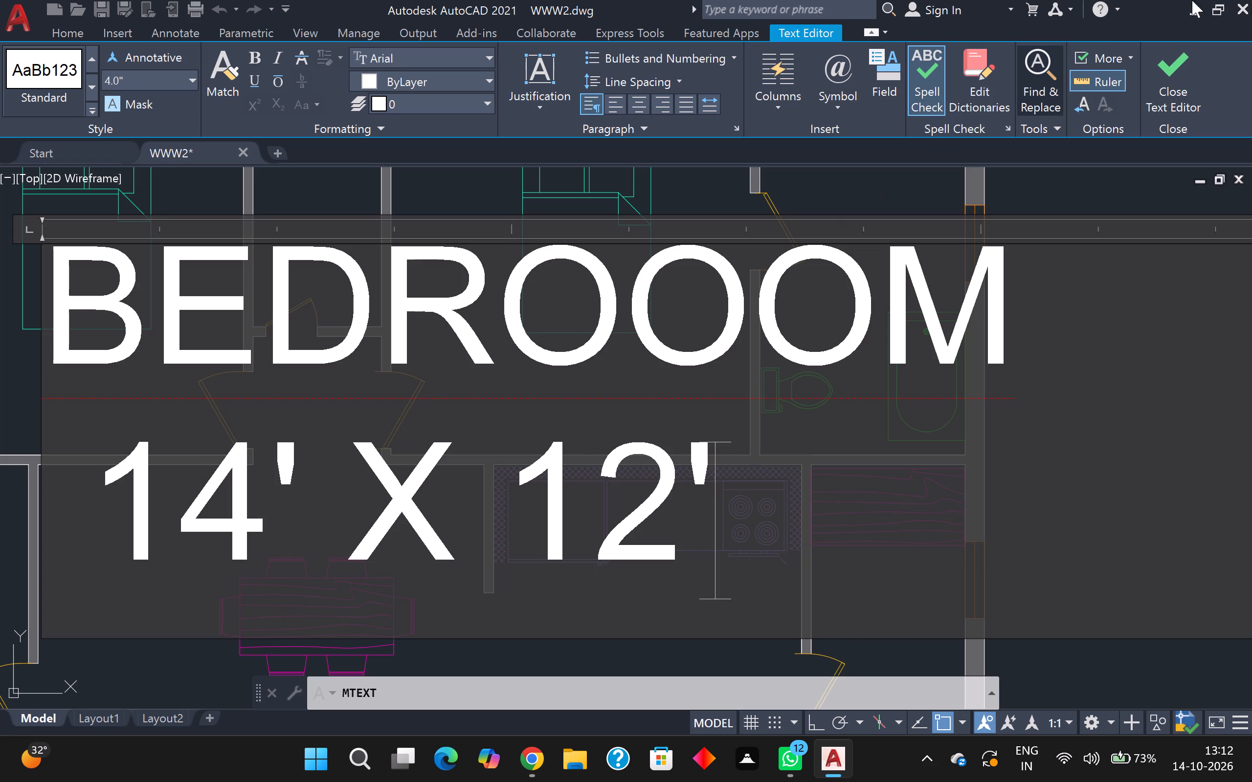
pyautogui.scroll(-4, 1228, 13)
pyautogui.scroll(-4, 1120, 191)
pyautogui.scroll(1, 1037, 279)
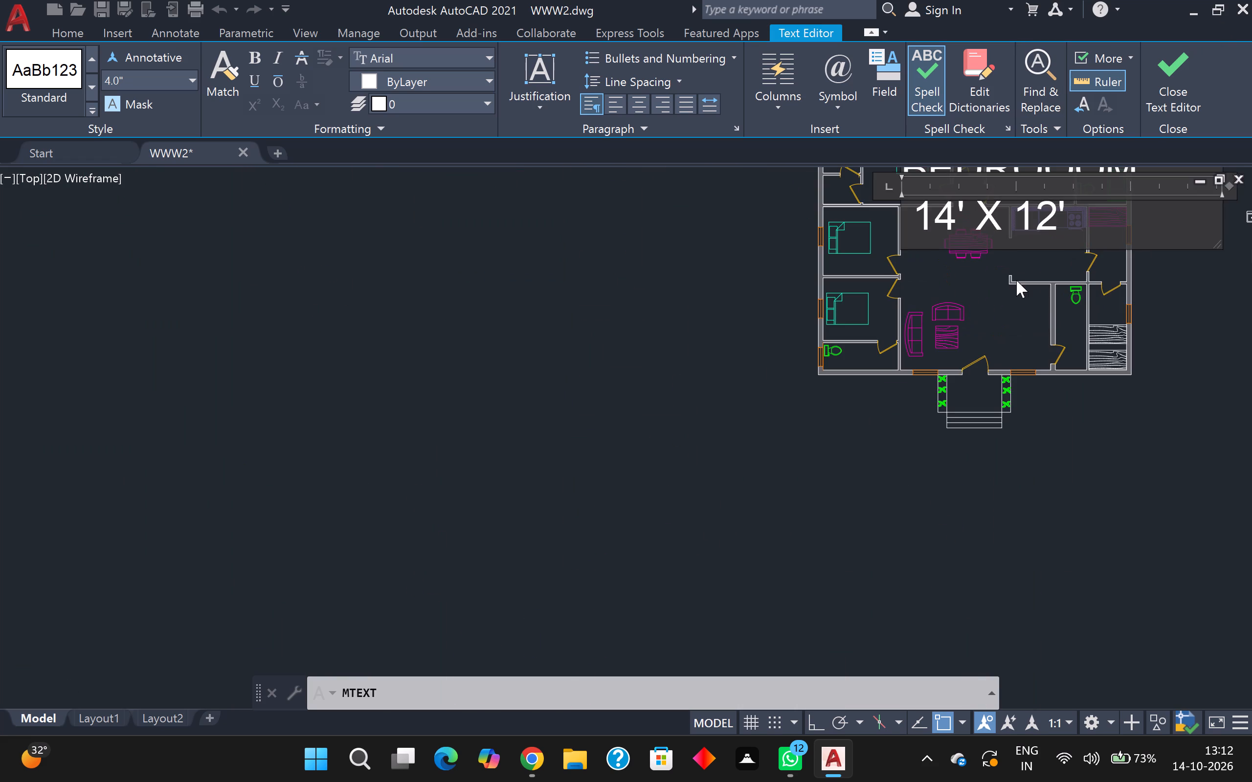
pyautogui.click(1016, 280)
pyautogui.moveTo(1016, 280); pyautogui.dragTo(1016, 437, button='middle')
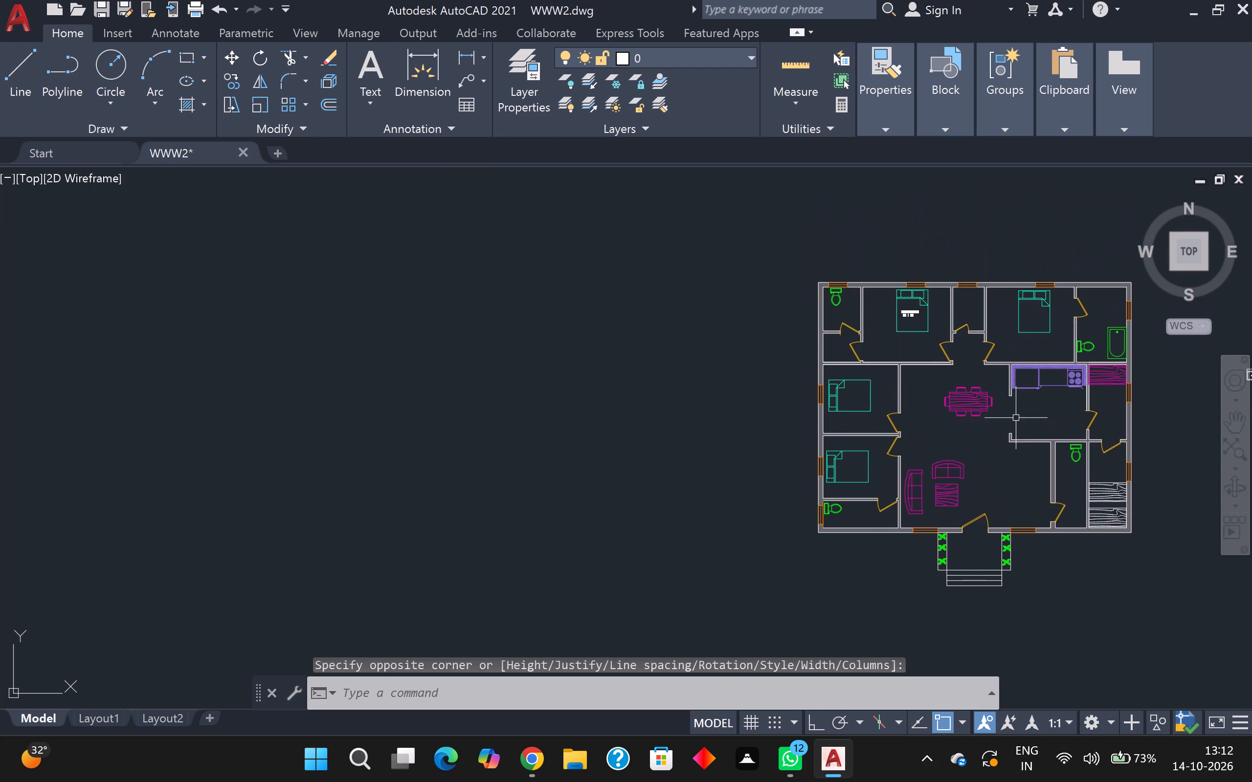
# Copy the bedroom label onto the bed in the upper-right bedroom and into the small room between the two upper bedrooms.
pyautogui.scroll(4, 937, 350)
pyautogui.scroll(-1, 865, 277)
pyautogui.moveTo(865, 281); pyautogui.dragTo(846, 447, button='middle')
pyautogui.scroll(1, 846, 447)
pyautogui.scroll(-2, 825, 406)
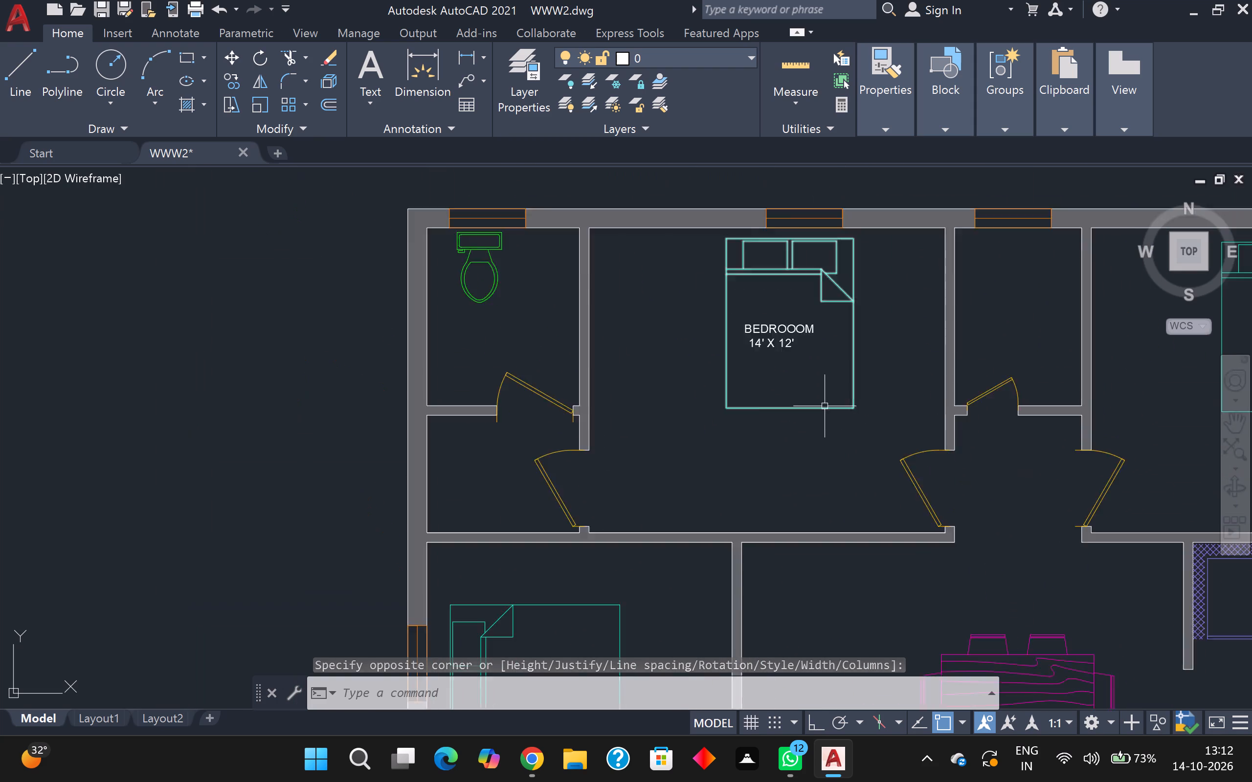
pyautogui.scroll(-2, 842, 374)
pyautogui.scroll(1, 924, 365)
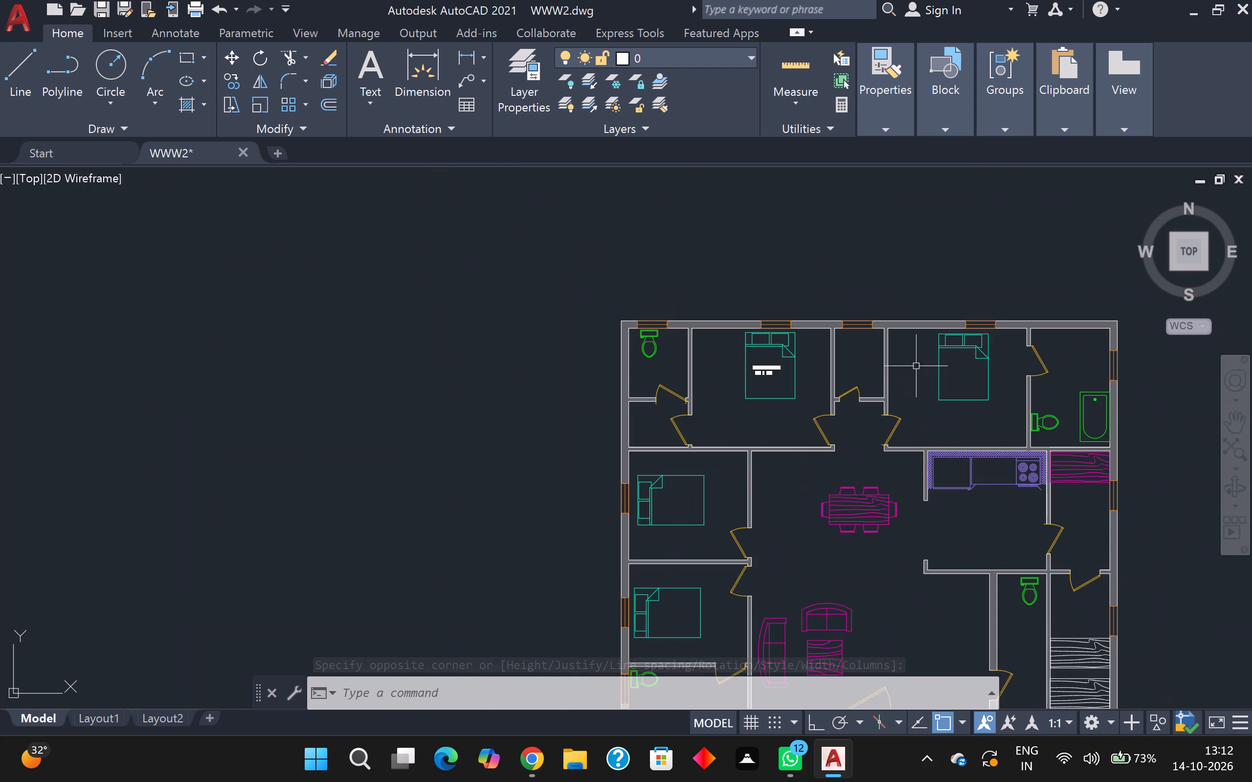
pyautogui.scroll(2, 808, 397)
pyautogui.scroll(-2, 753, 365)
pyautogui.scroll(2, 739, 353)
pyautogui.moveTo(734, 344); pyautogui.dragTo(385, 378, button='middle')
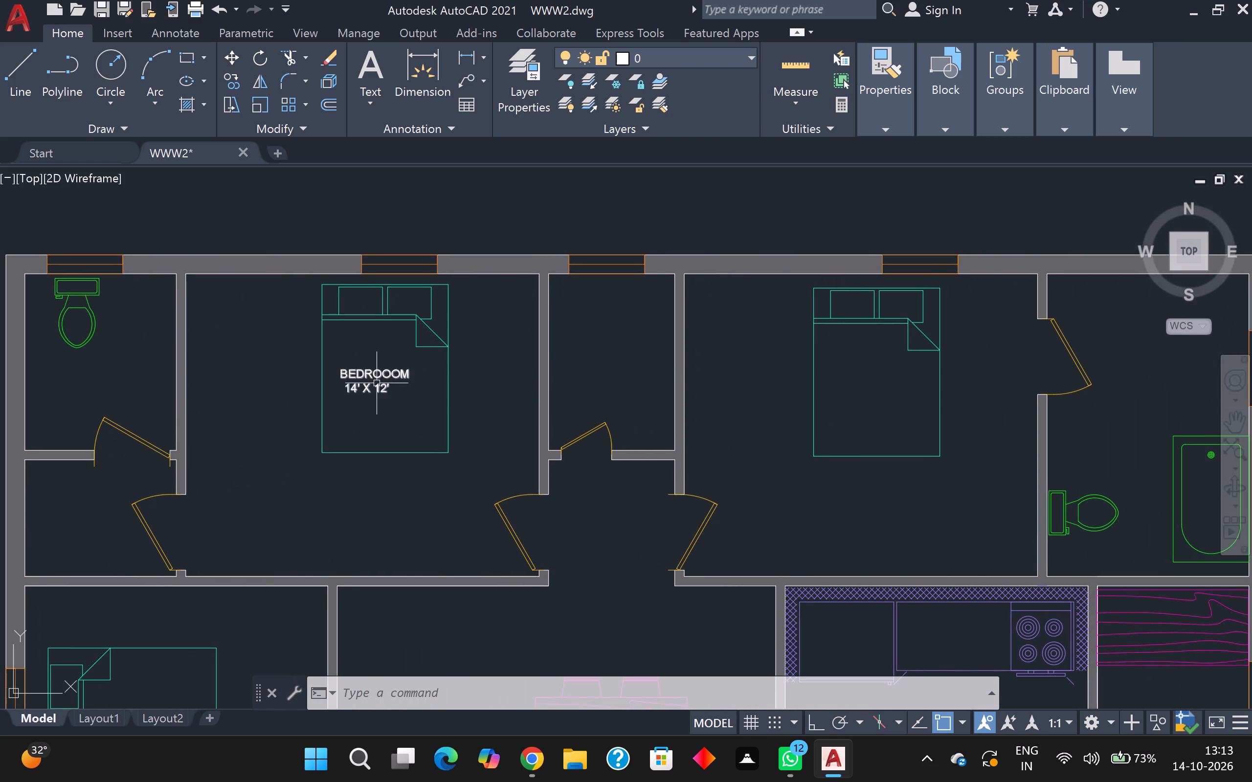
pyautogui.click(377, 383)
pyautogui.write('CO')
pyautogui.press('Return')
pyautogui.click(380, 373)
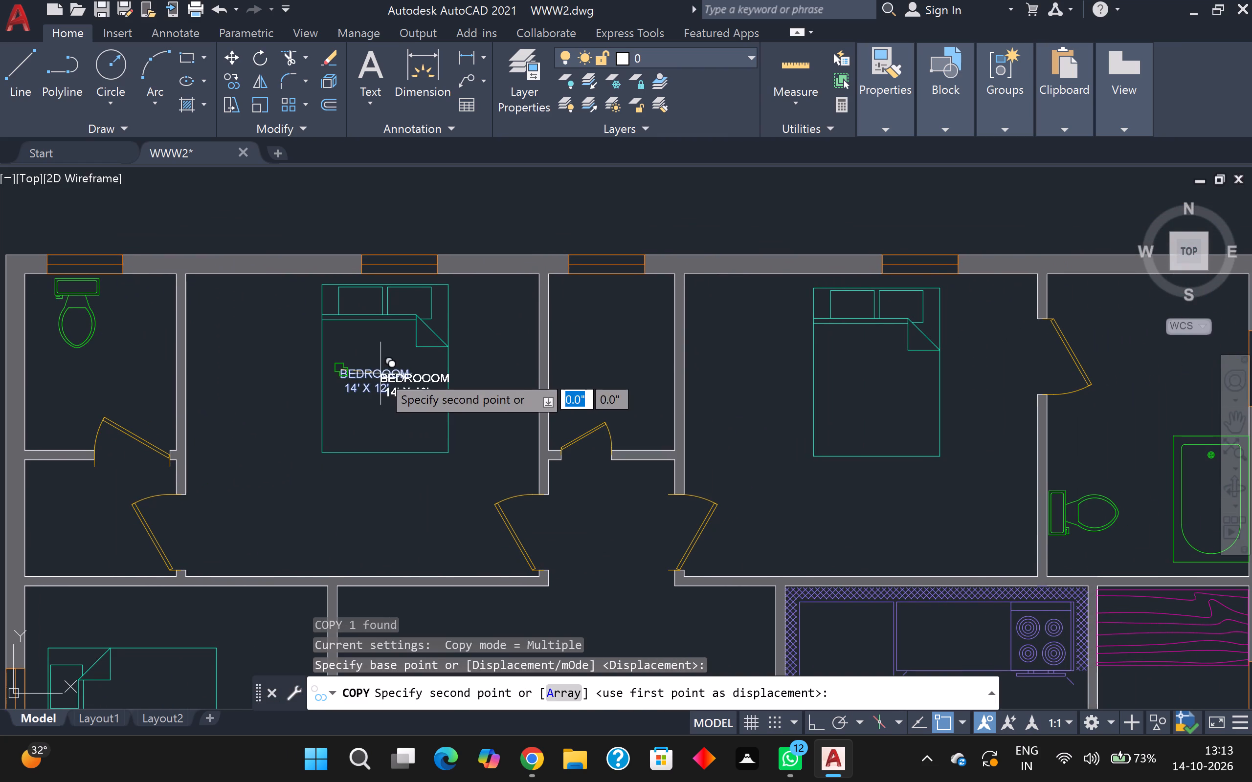
pyautogui.scroll(1, 864, 400)
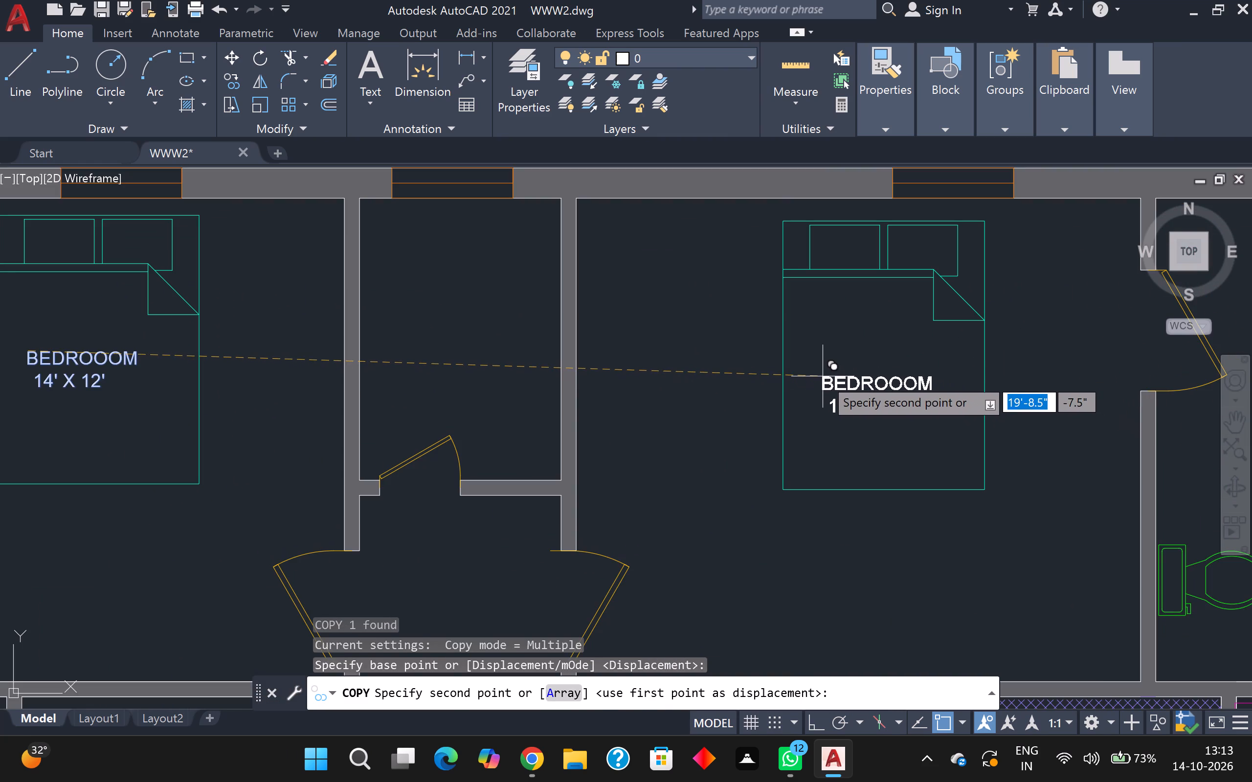
pyautogui.click(823, 376)
pyautogui.click(423, 291)
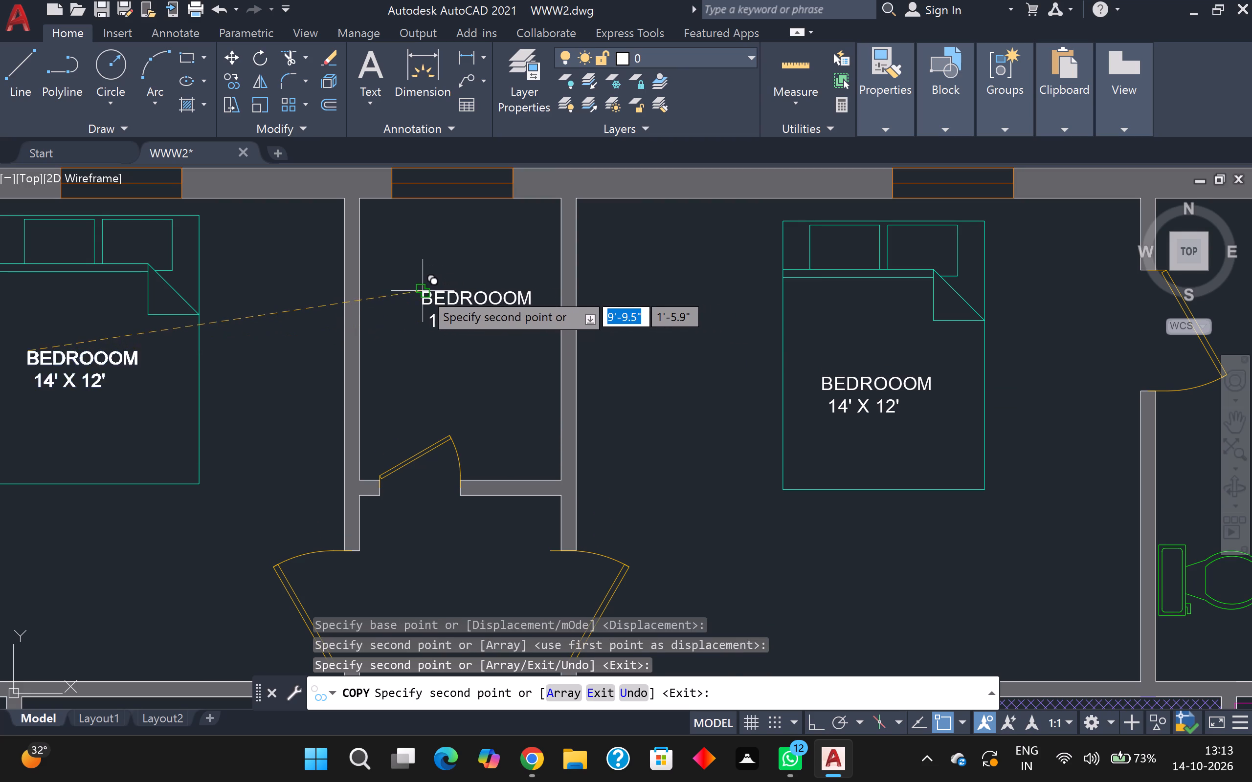
# Place label copies in the kitchen, the room east of it, the room with the white wood-grain pieces, and the toilet room beside that.
pyautogui.scroll(-2, 423, 291)
pyautogui.moveTo(511, 361); pyautogui.dragTo(654, 208, button='middle')
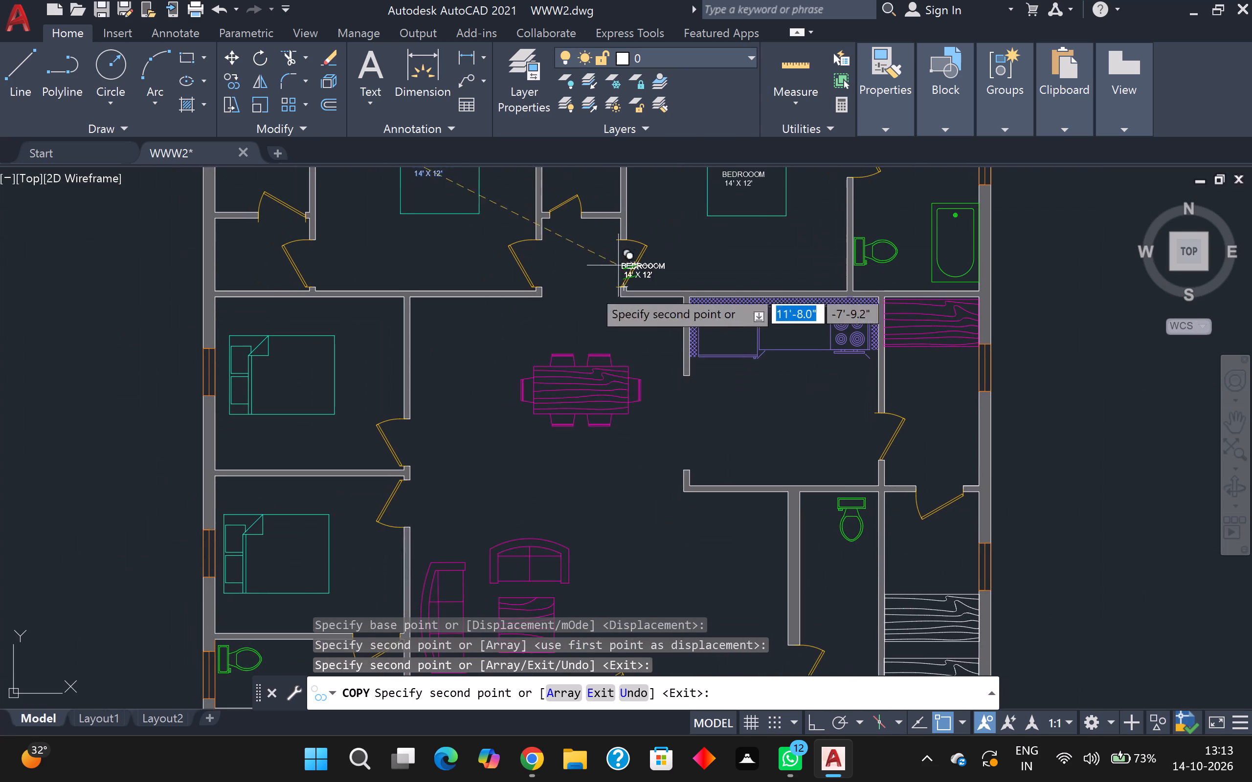
pyautogui.moveTo(478, 371); pyautogui.dragTo(565, 252, button='middle')
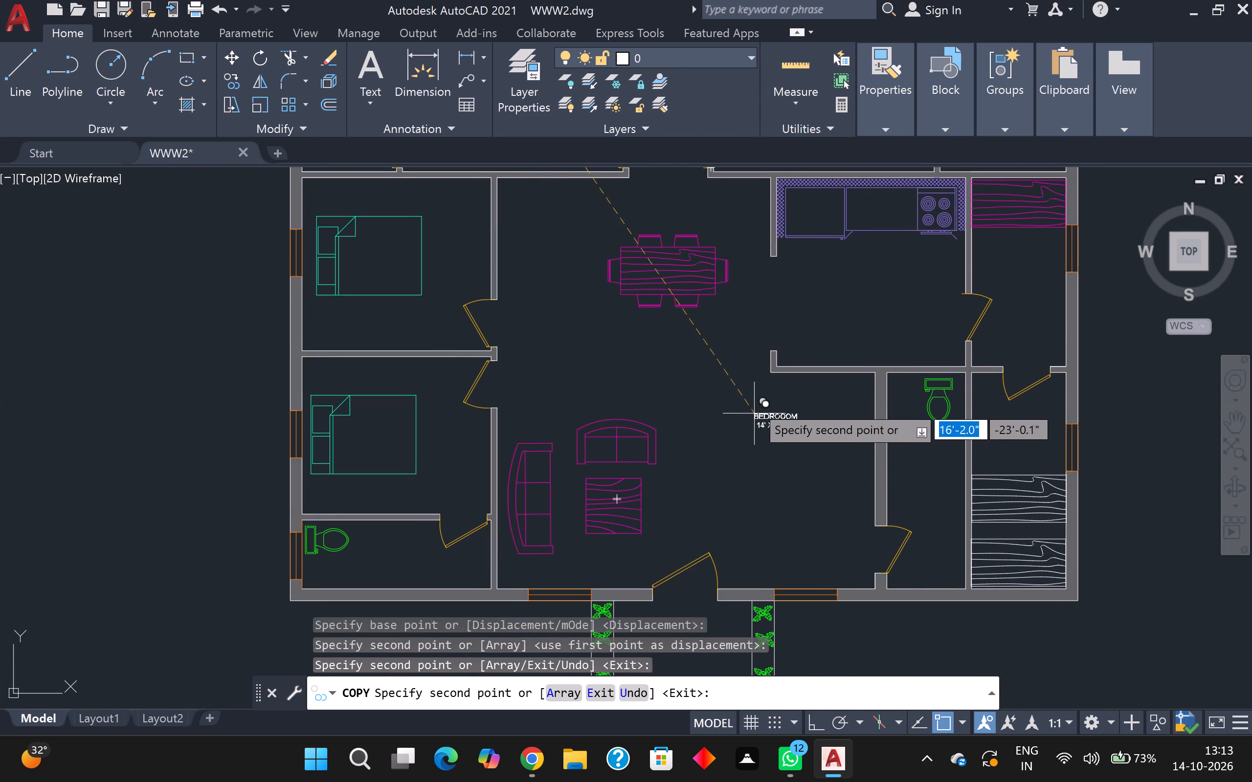
pyautogui.click(853, 300)
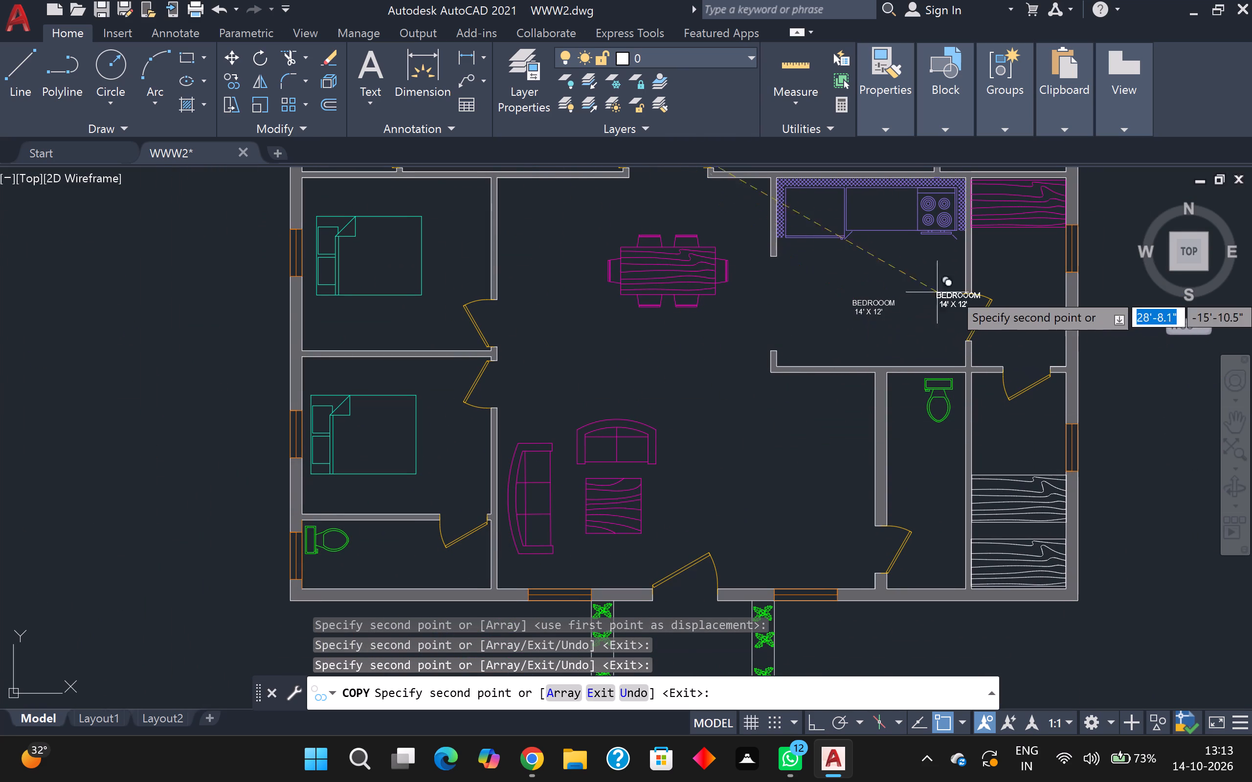
pyautogui.click(1004, 264)
pyautogui.click(1011, 447)
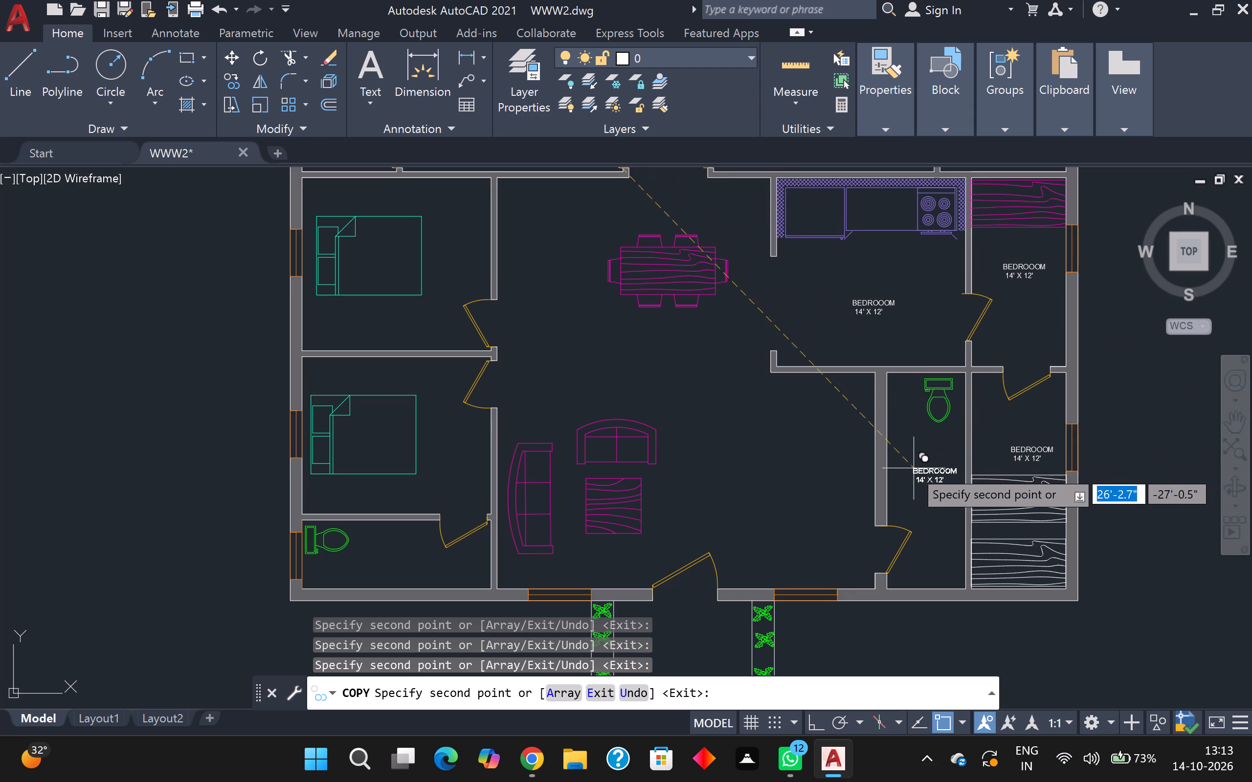
pyautogui.click(918, 459)
# Place two more label copies on the beds of the two bedrooms along the plan's west side and end copying.
pyautogui.moveTo(772, 453); pyautogui.dragTo(794, 494, button='middle')
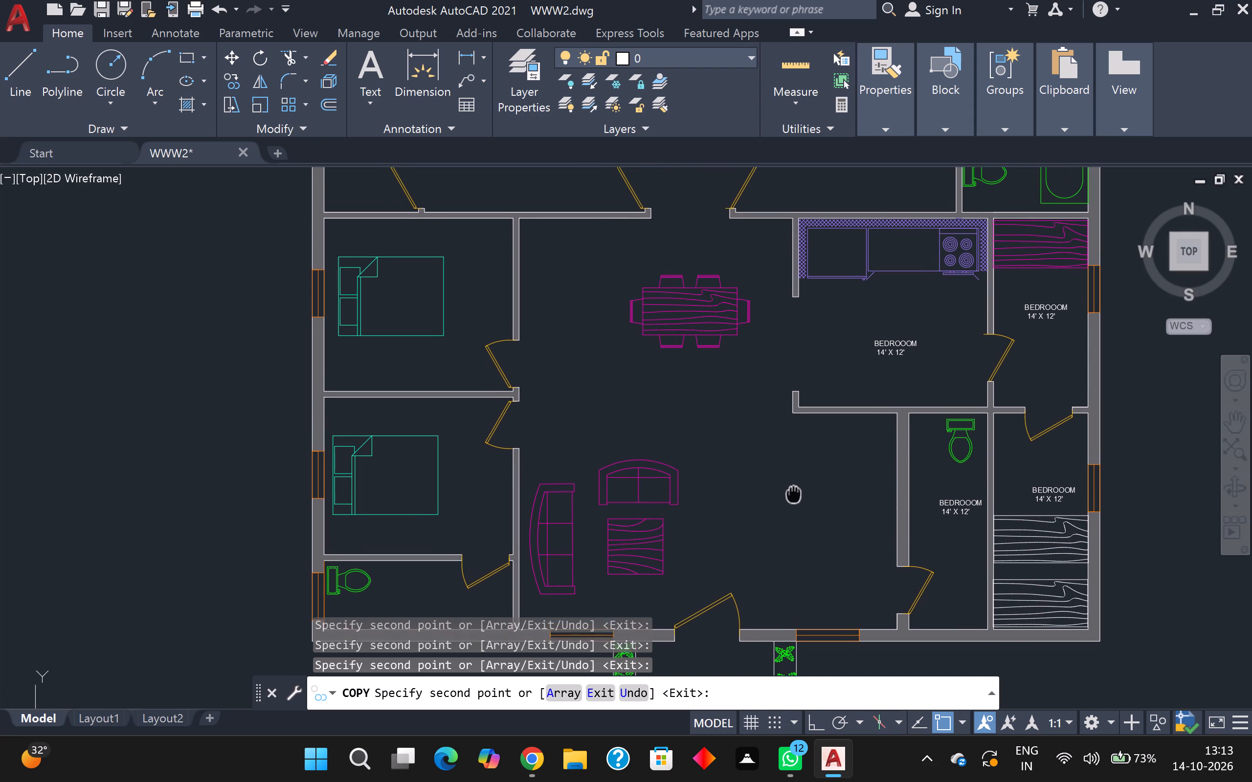
pyautogui.moveTo(794, 494); pyautogui.dragTo(761, 549, button='middle')
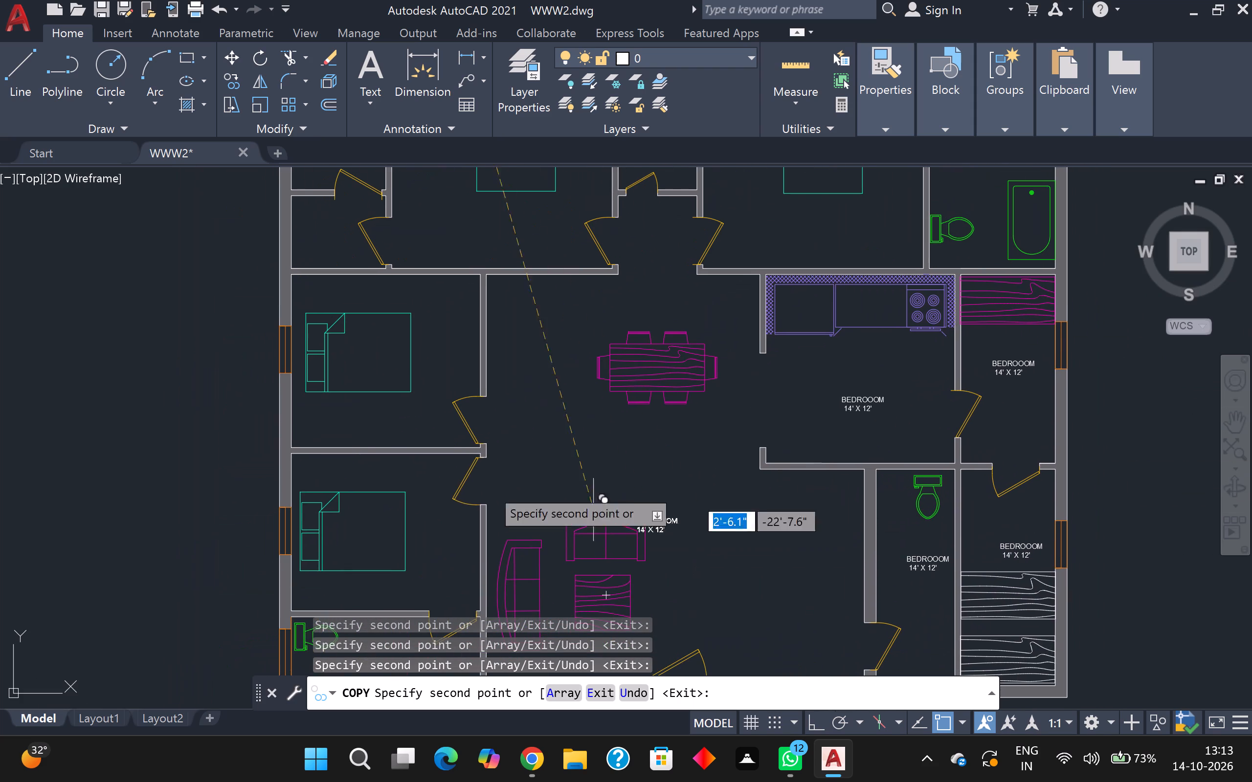
pyautogui.click(362, 359)
pyautogui.moveTo(336, 551); pyautogui.dragTo(342, 550)
pyautogui.scroll(-2, 478, 488)
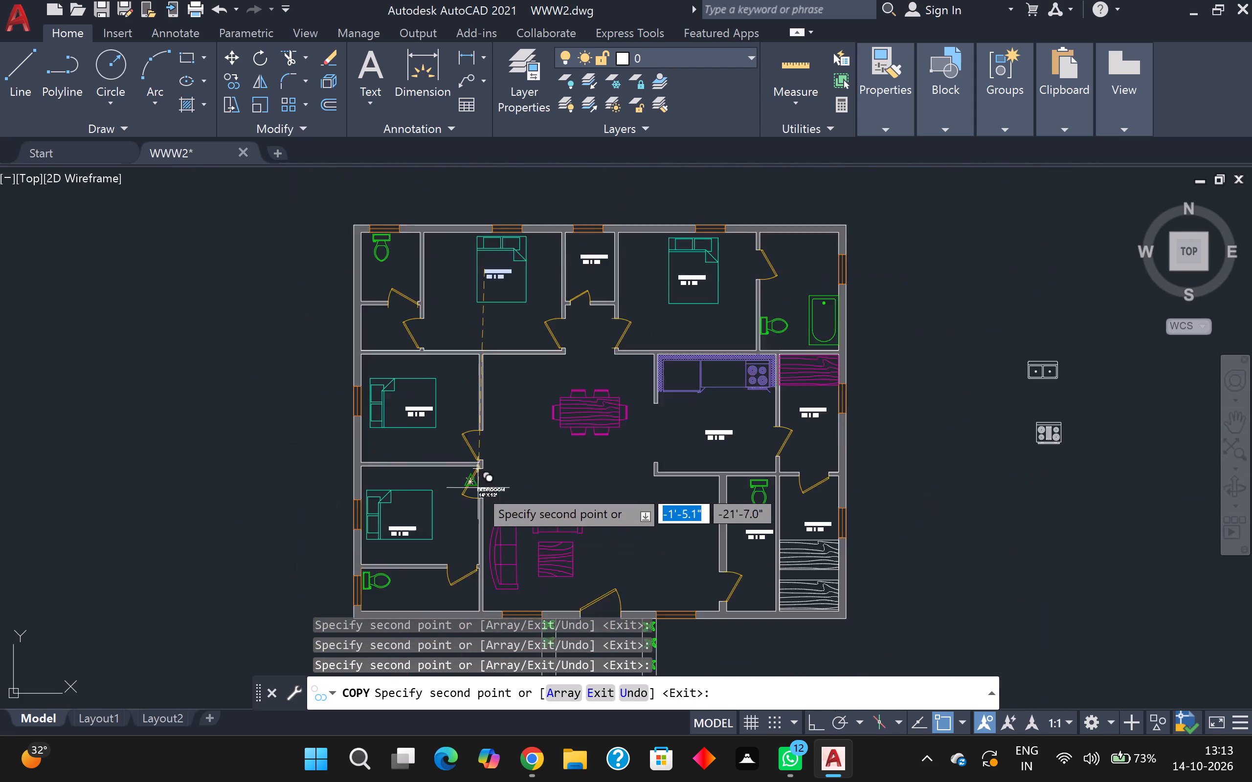
pyautogui.moveTo(479, 479); pyautogui.dragTo(543, 353, button='middle')
pyautogui.scroll(1, 548, 353)
pyautogui.press('Escape')
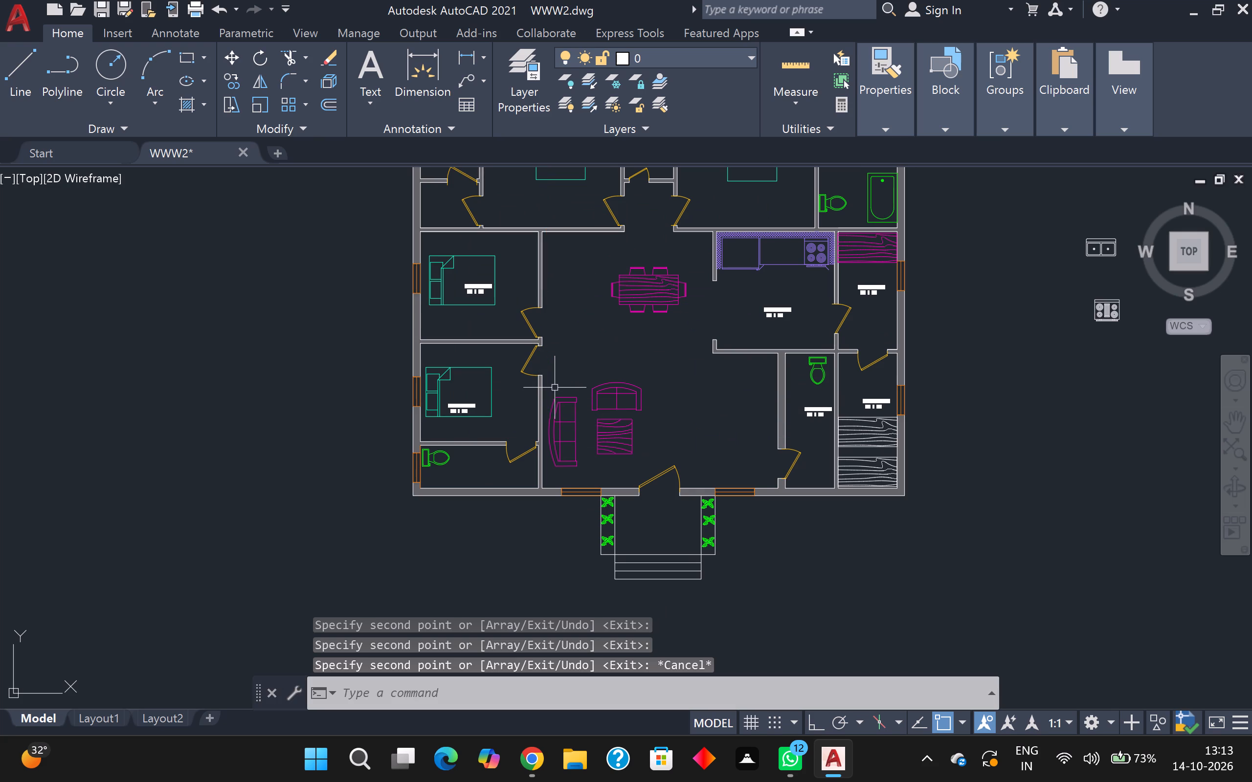
# Change the label's name in the small room between the two upper bedrooms to "PRYERROOOM".
pyautogui.moveTo(641, 375); pyautogui.dragTo(620, 558, button='middle')
pyautogui.scroll(1, 580, 412)
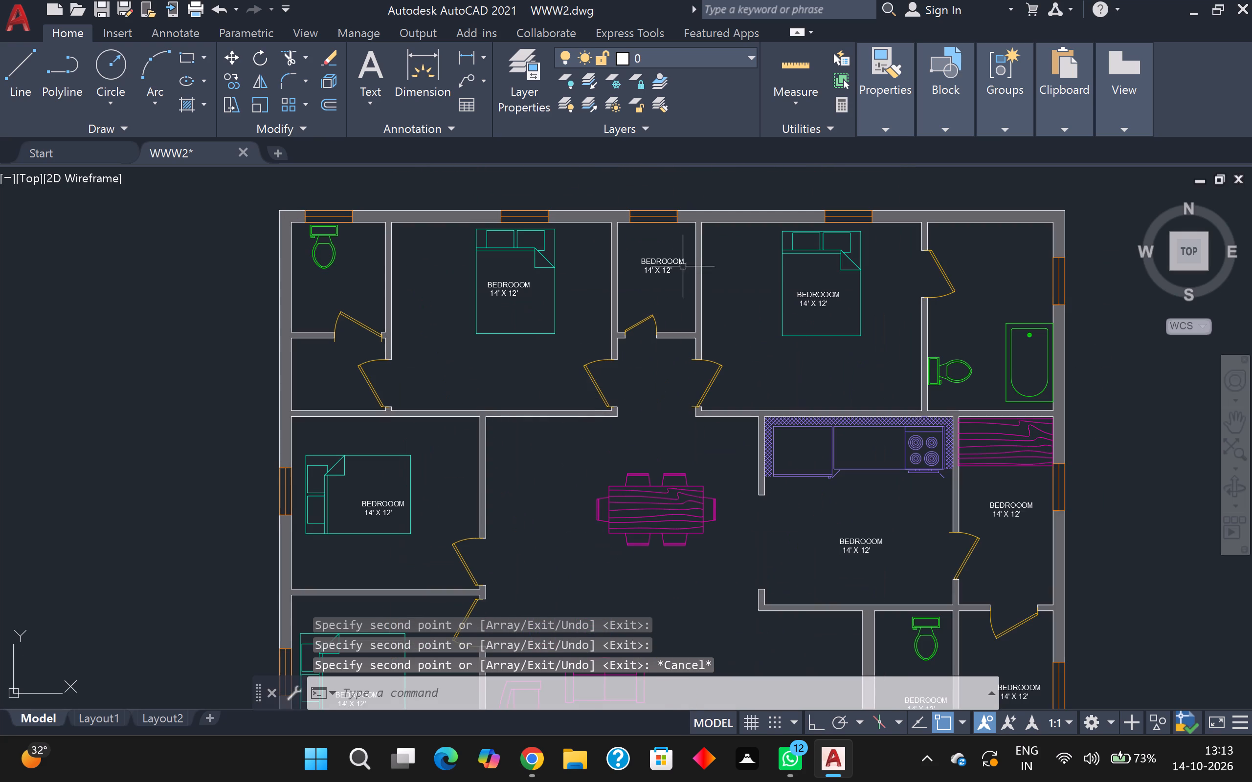
pyautogui.doubleClick(648, 264)
pyautogui.scroll(3, 676, 255)
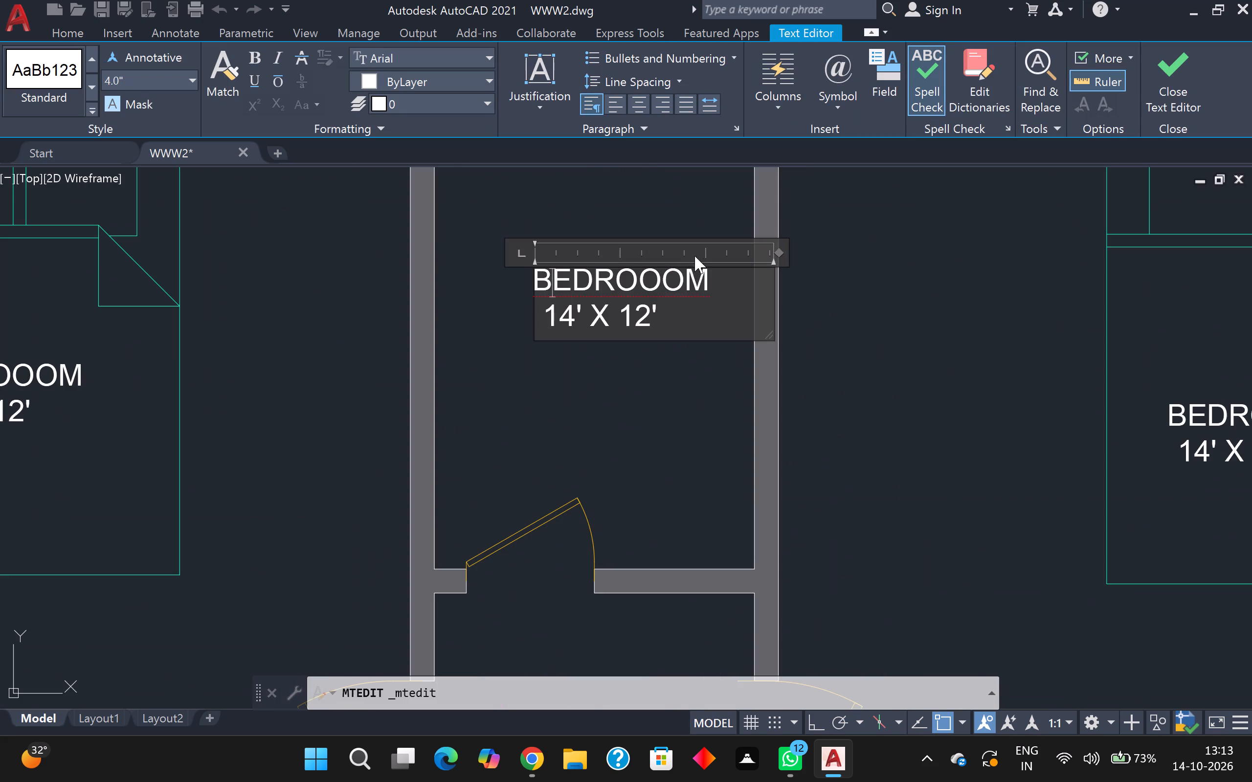
pyautogui.click(593, 280)
pyautogui.press('BackSpace')
pyautogui.press('BackSpace')
pyautogui.press('BackSpace')
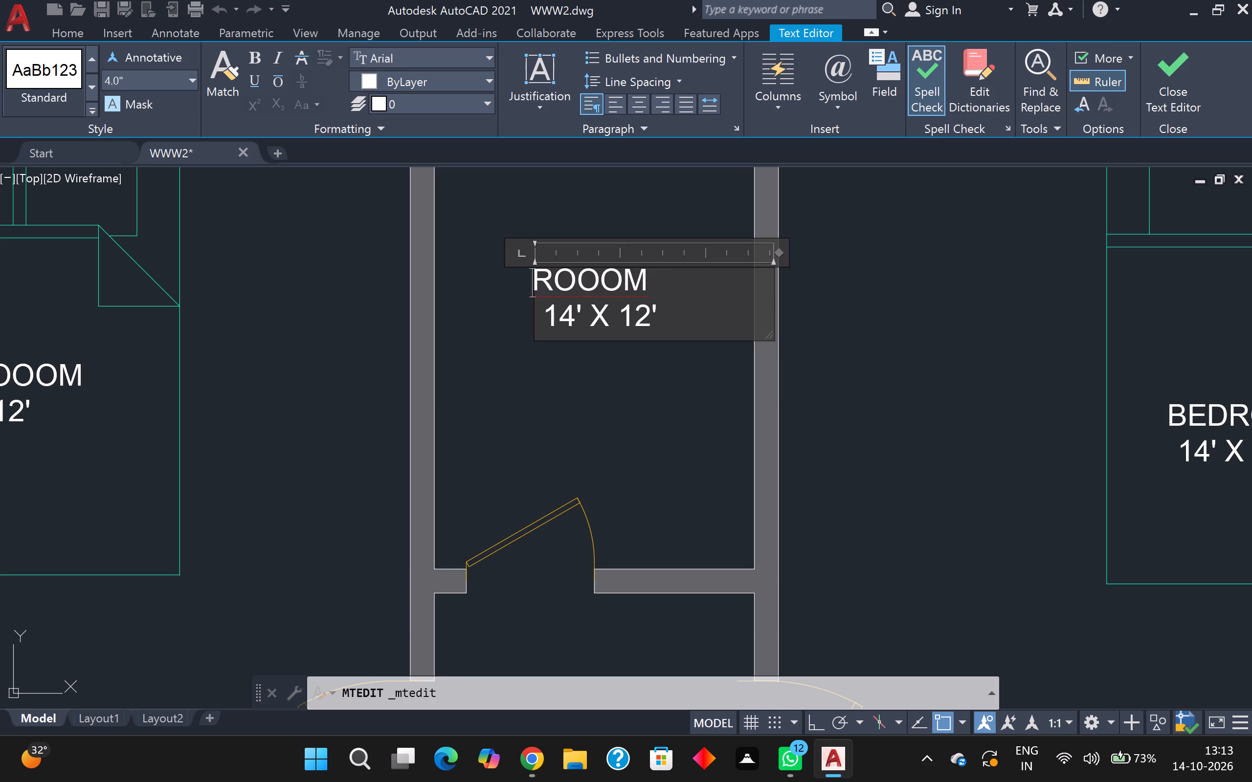
pyautogui.press('r')
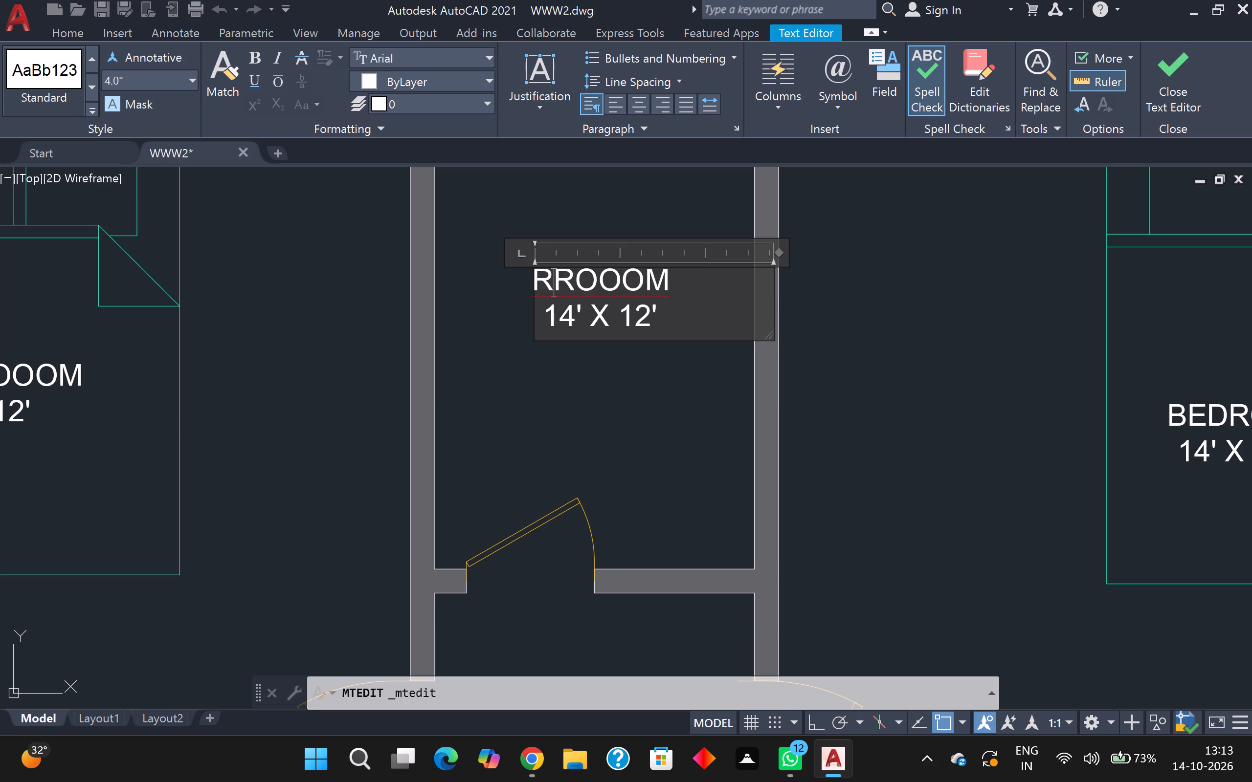
pyautogui.press('BackSpace')
pyautogui.write('PRA')
pyautogui.press('y')
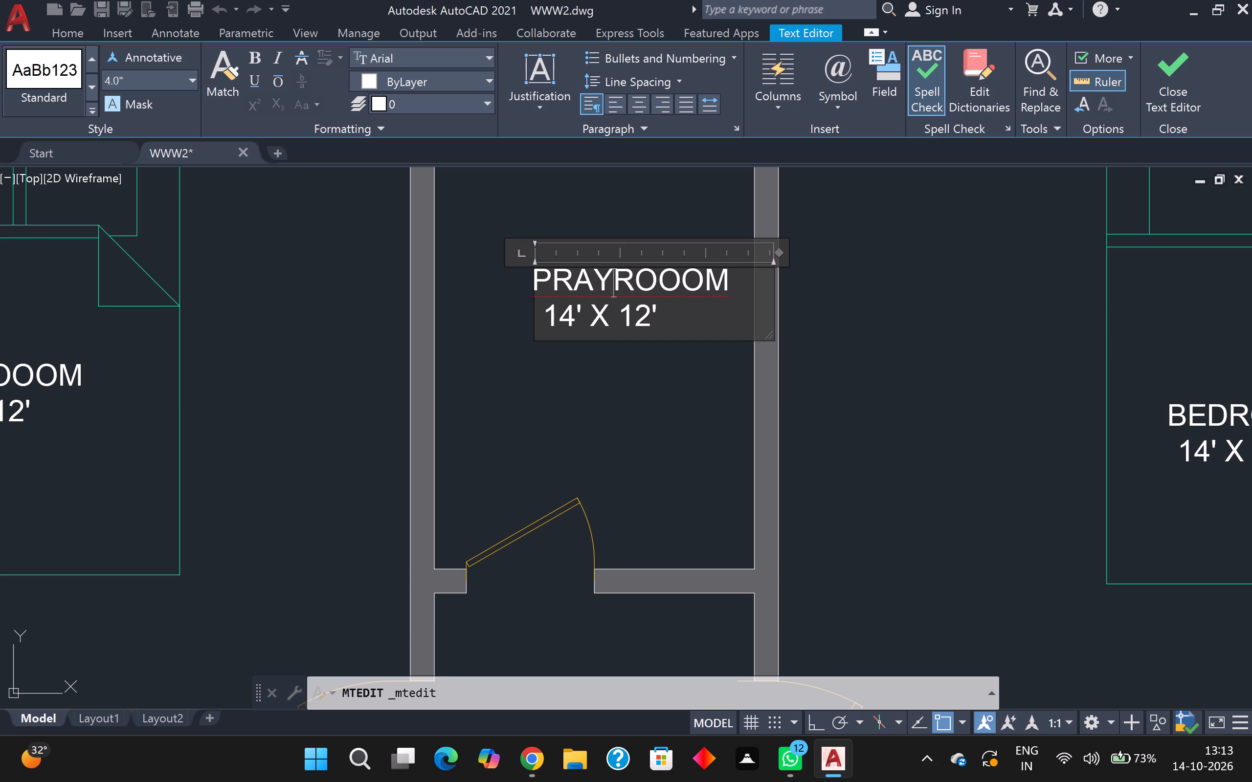
pyautogui.write('WE')
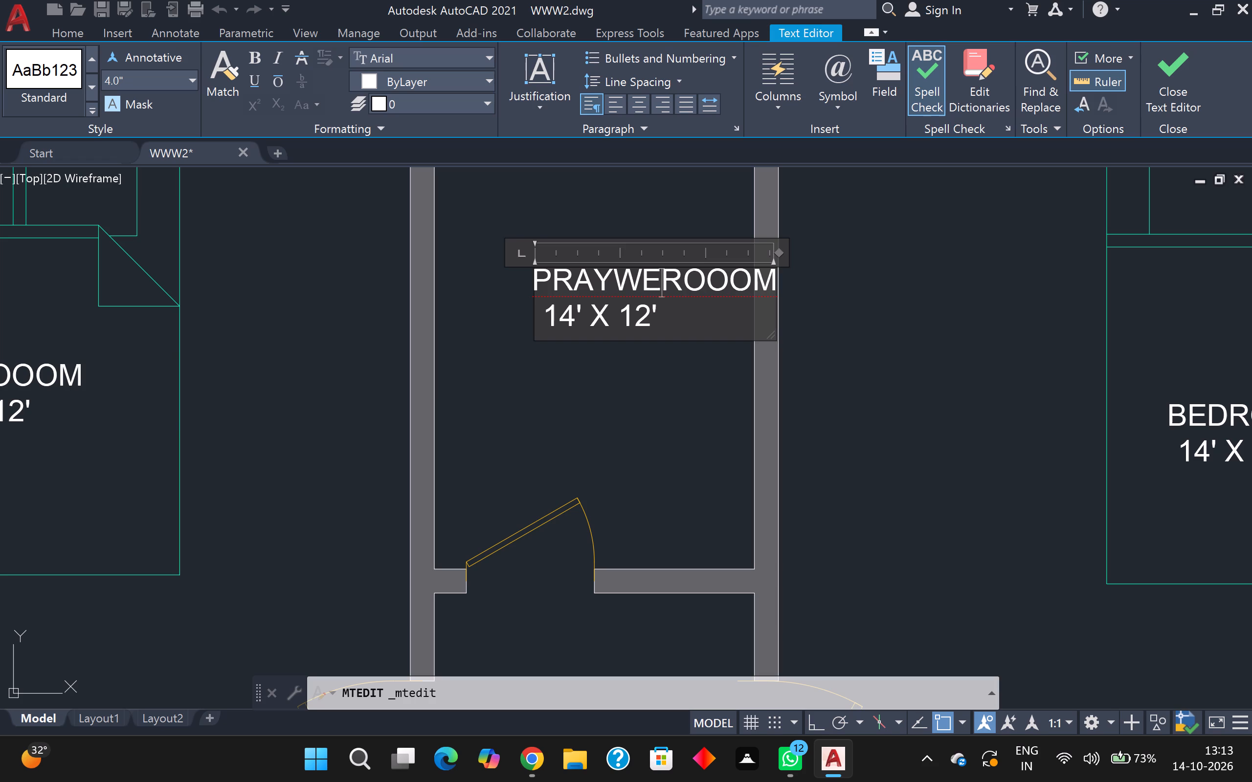
pyautogui.press('BackSpace')
pyautogui.press('BackSpace')
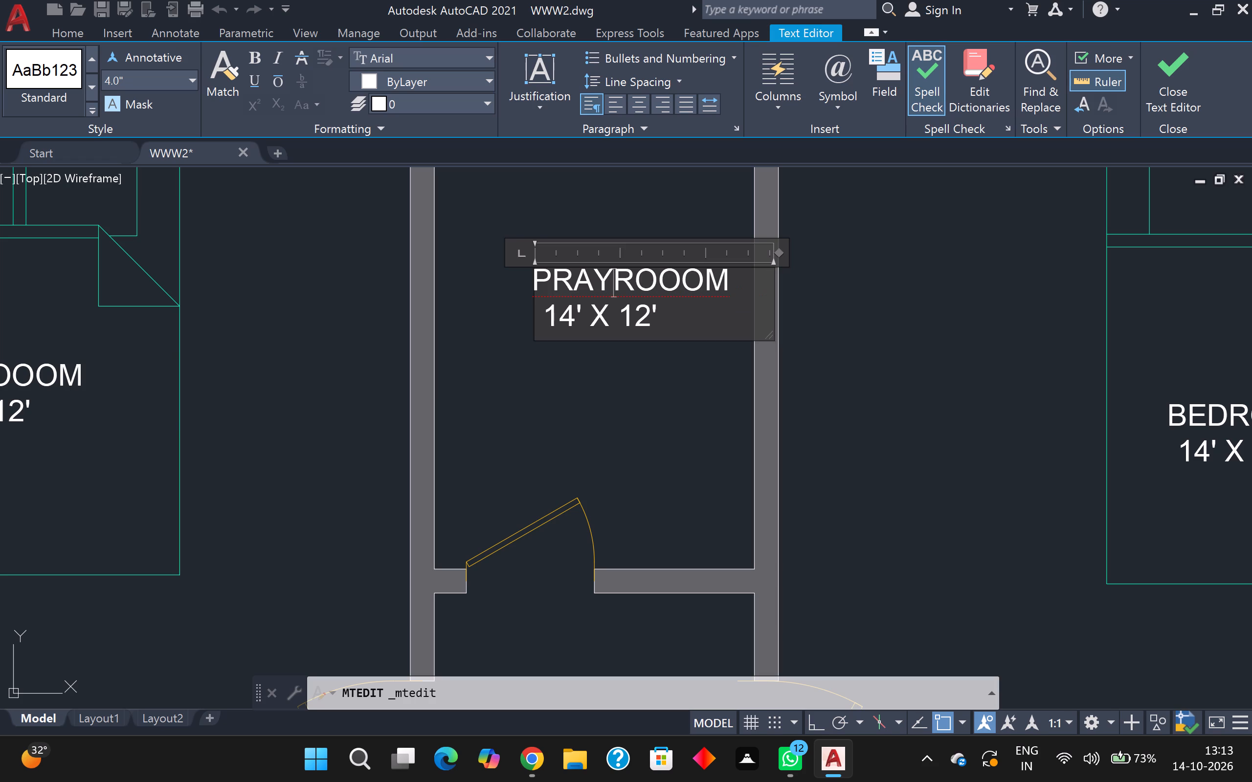
pyautogui.write('ER')
pyautogui.press('BackSpace')
pyautogui.press('BackSpace')
pyautogui.press('BackSpace')
pyautogui.press('BackSpace')
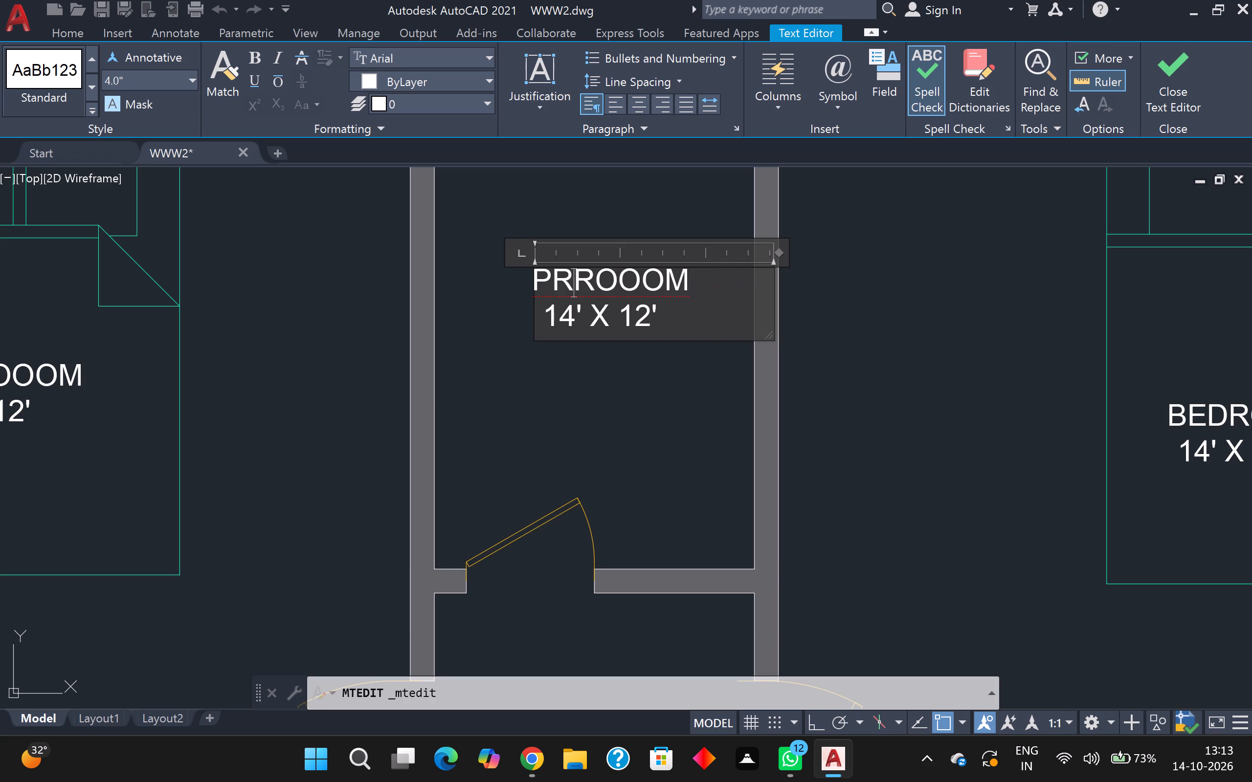
pyautogui.write('YER')
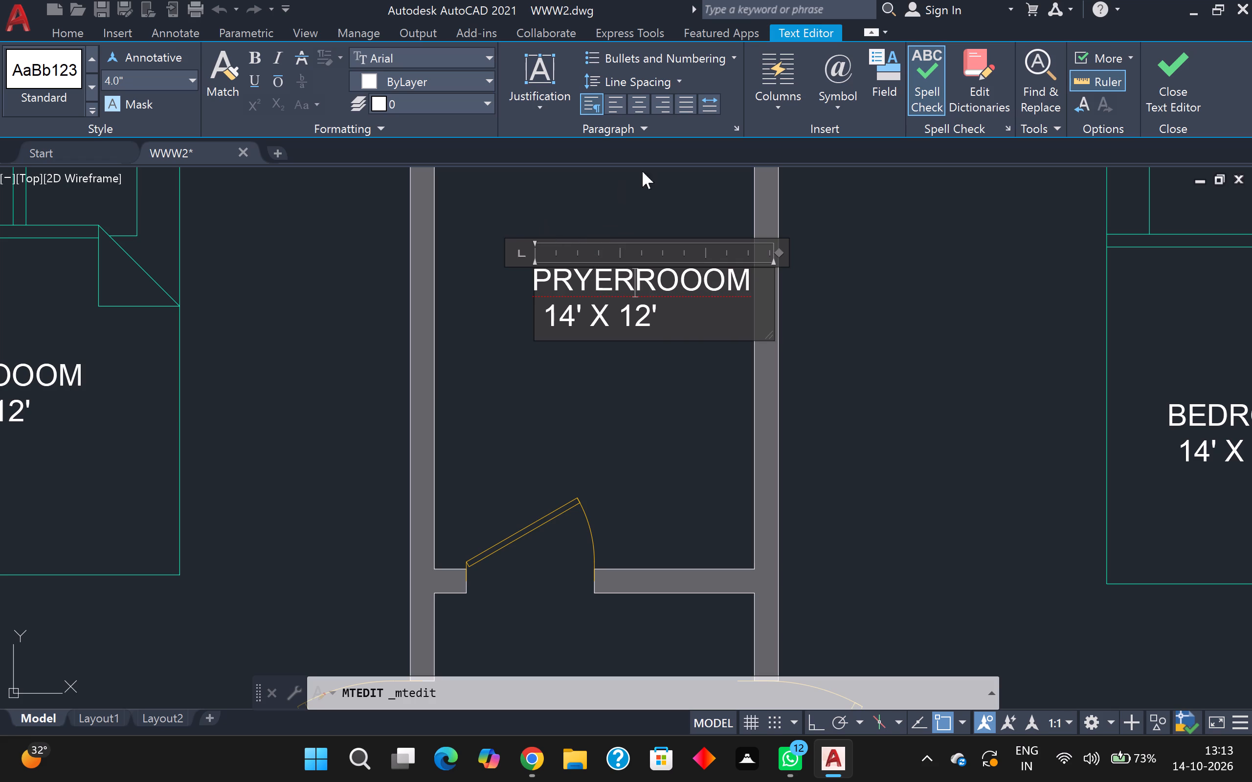
# Set the prayer room label's dimensions to 5' X 6' and finish the text edit.
pyautogui.click(575, 323)
pyautogui.press('BackSpace')
pyautogui.press('BackSpace')
pyautogui.press('space')
pyautogui.write('5')
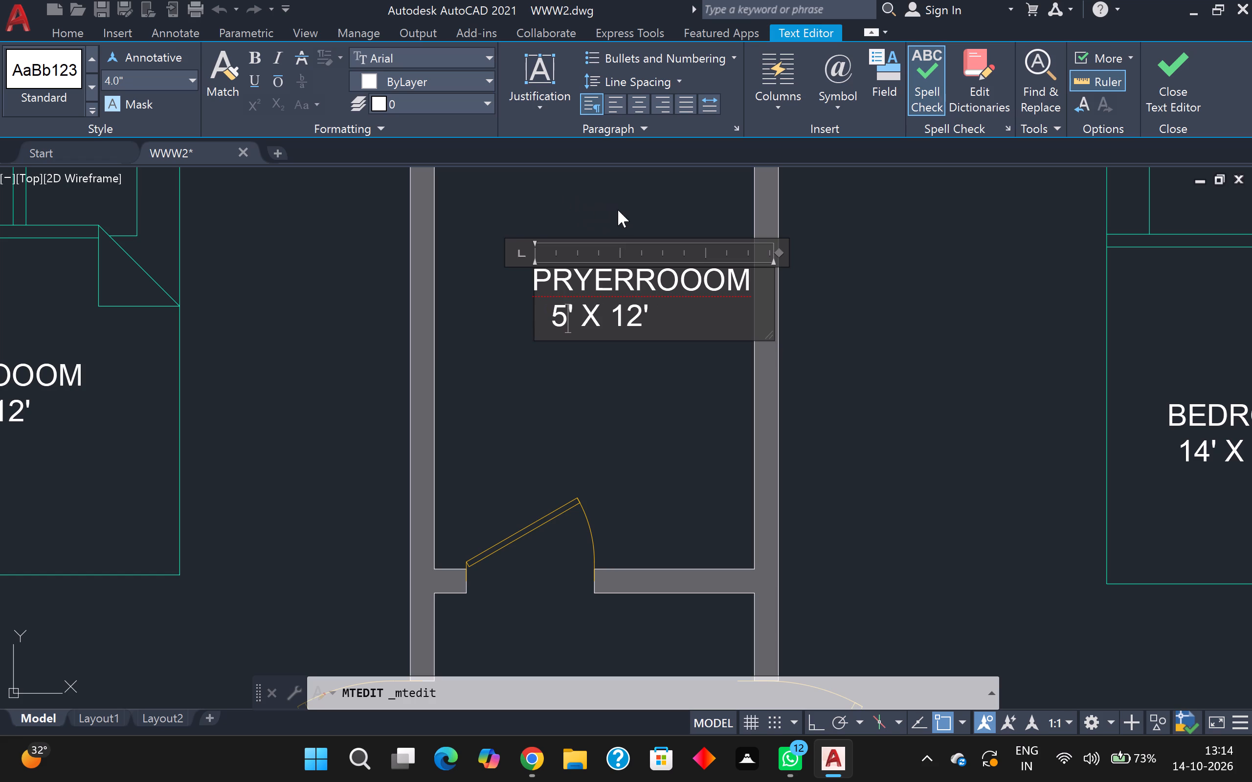
pyautogui.click(648, 335)
pyautogui.press('BackSpace')
pyautogui.press('BackSpace')
pyautogui.press('BackSpace')
pyautogui.press('space')
pyautogui.write("6'")
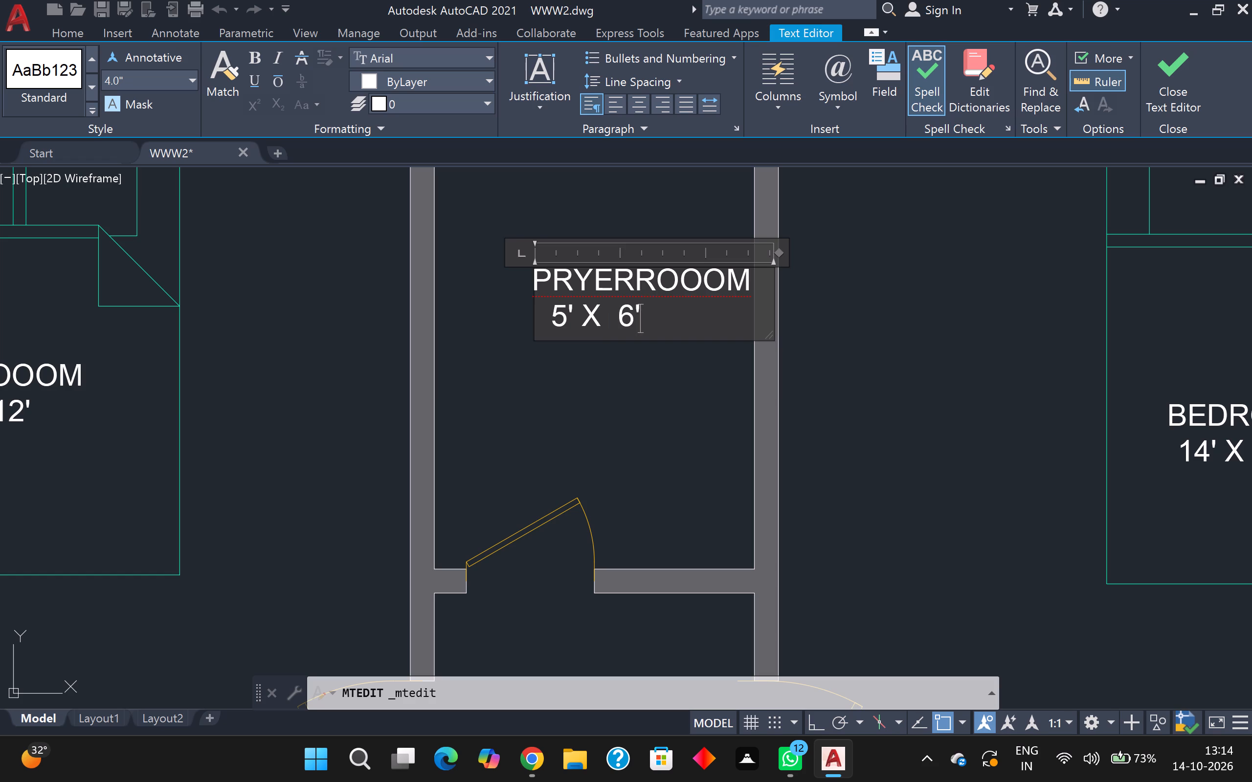
pyautogui.click(637, 375)
# Move the PRYERROOOM label slightly west and down so it sits between the small room's walls.
pyautogui.scroll(-2, 637, 375)
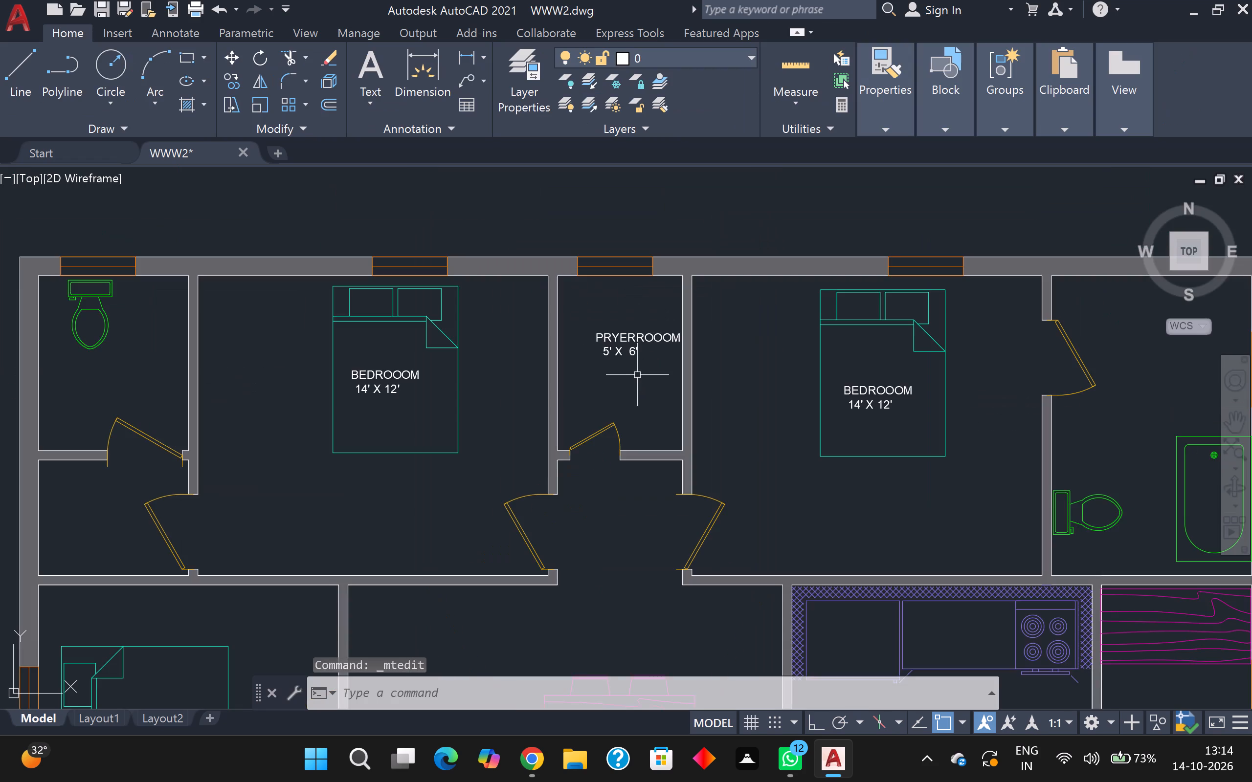
pyautogui.scroll(1, 652, 371)
pyautogui.click(635, 313)
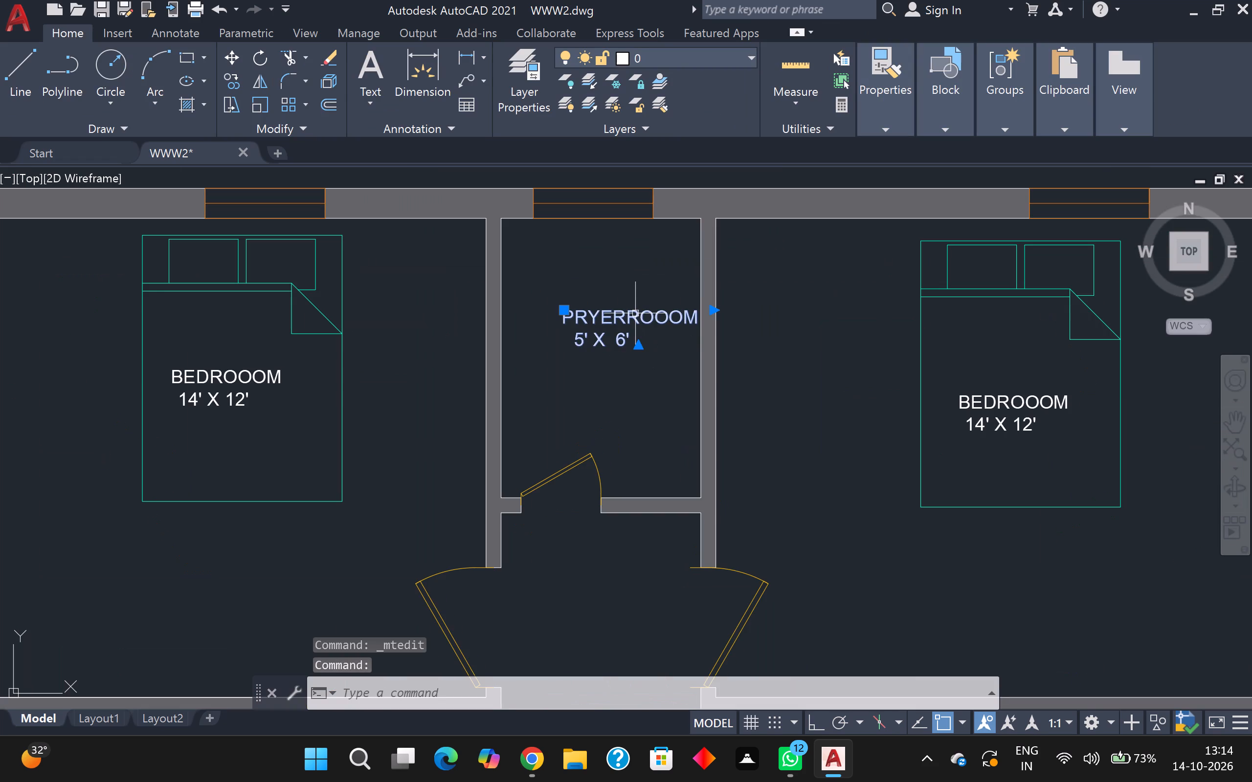
pyautogui.press('m')
pyautogui.press('Return')
pyautogui.click(635, 313)
pyautogui.click(546, 324)
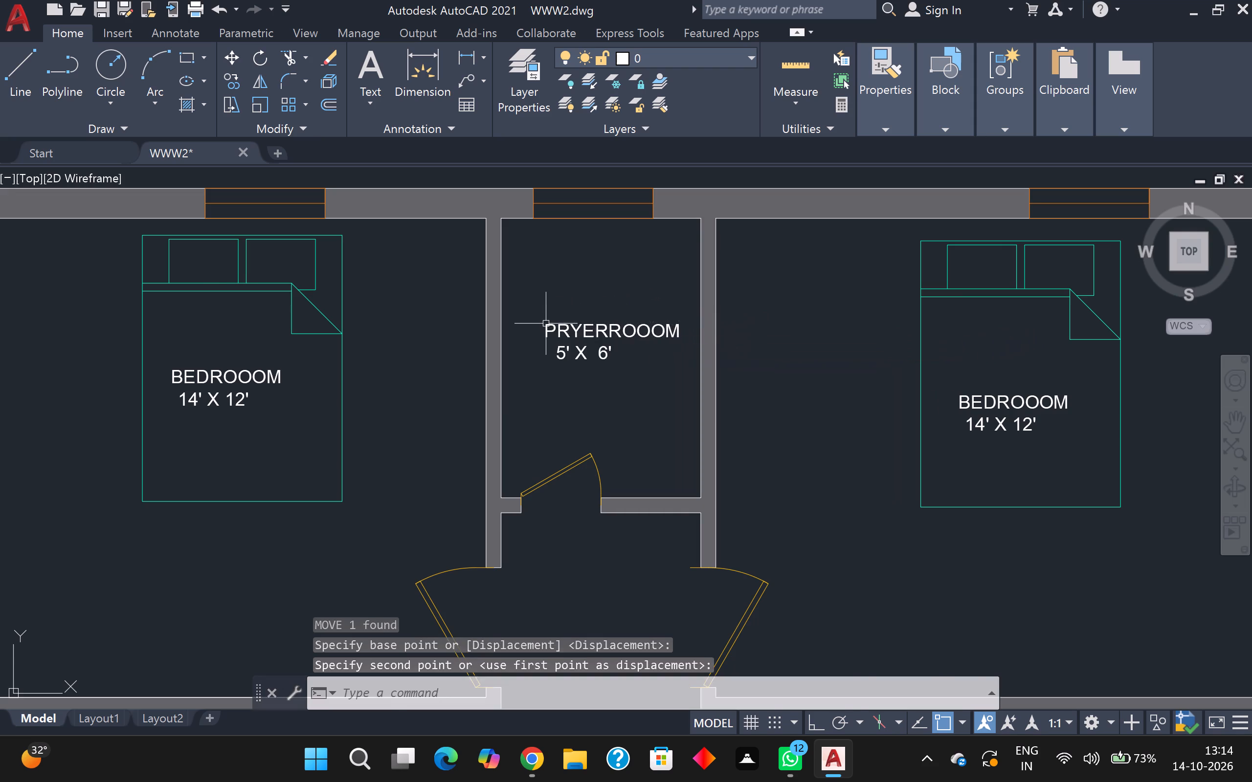
# Set the dimensions in the northern west-side bedroom's label to 12' X 11' and finish the text edit.
pyautogui.scroll(-2, 547, 324)
pyautogui.scroll(-1, 694, 394)
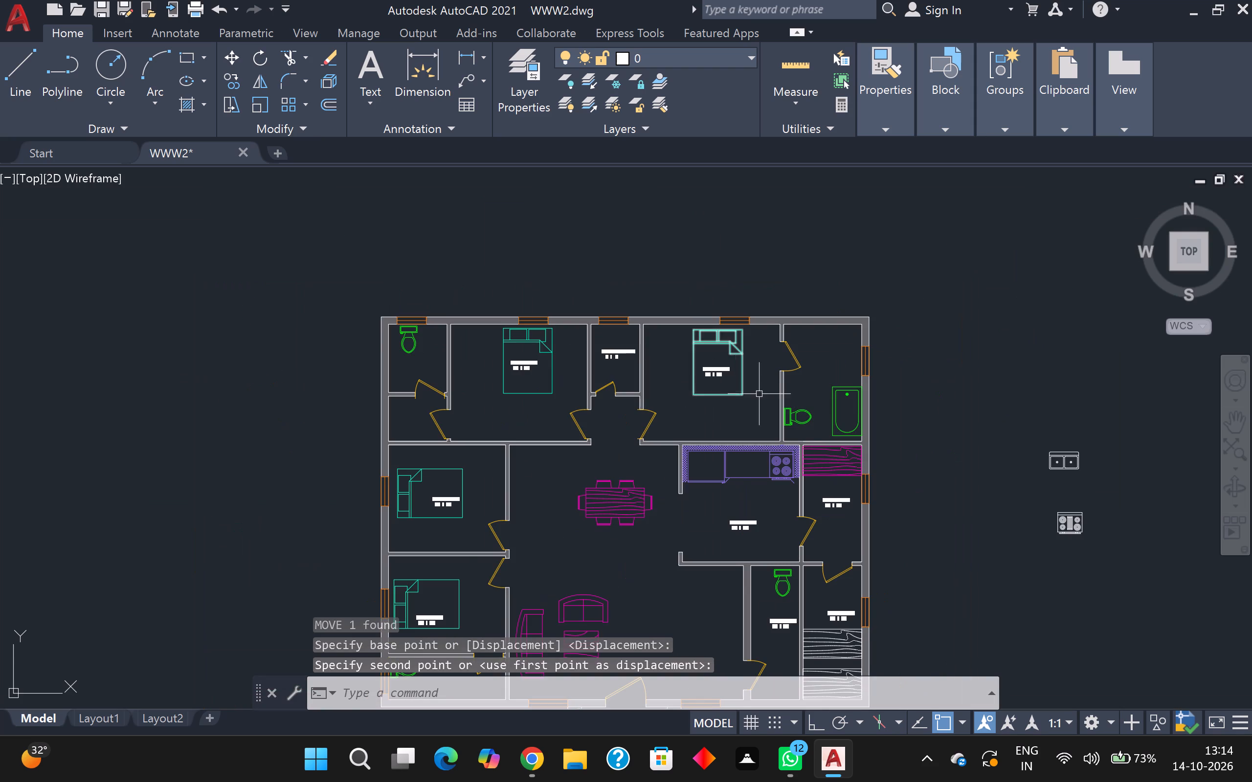
pyautogui.scroll(1, 762, 397)
pyautogui.moveTo(763, 397); pyautogui.dragTo(838, 239, button='middle')
pyautogui.scroll(1, 319, 421)
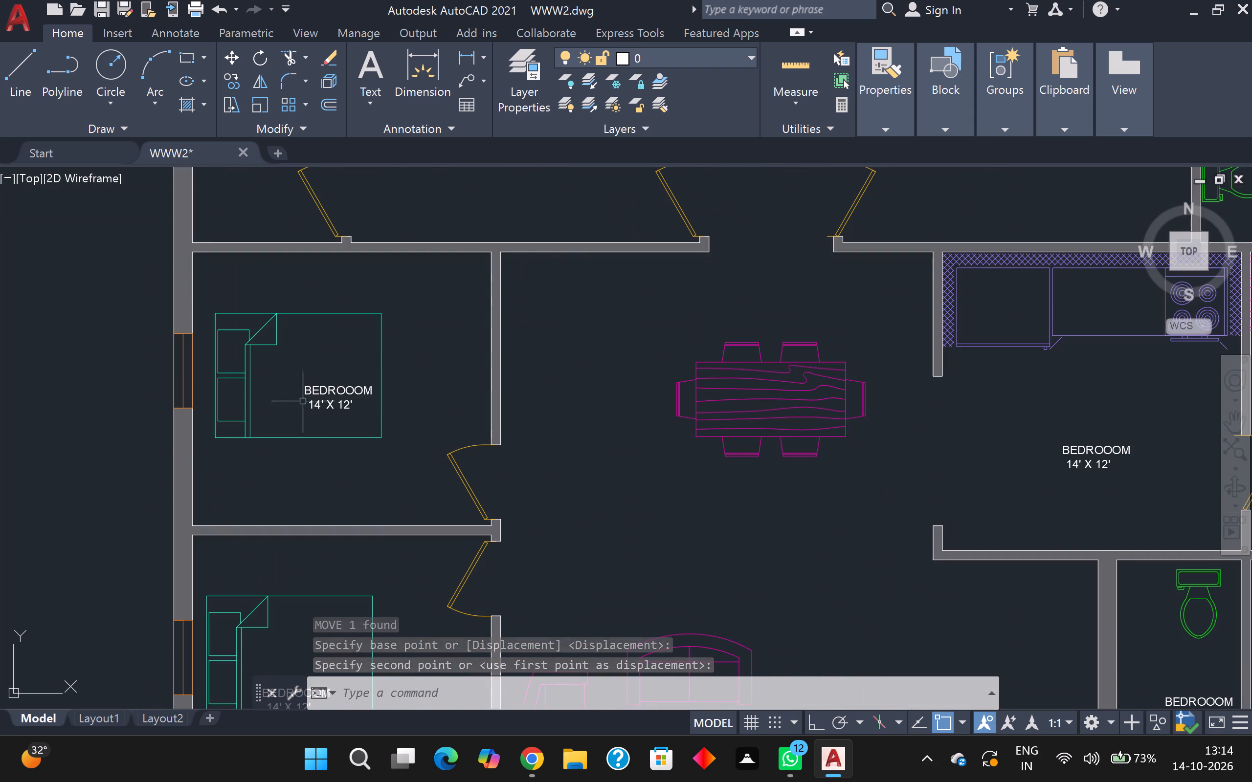
pyautogui.scroll(2, 326, 391)
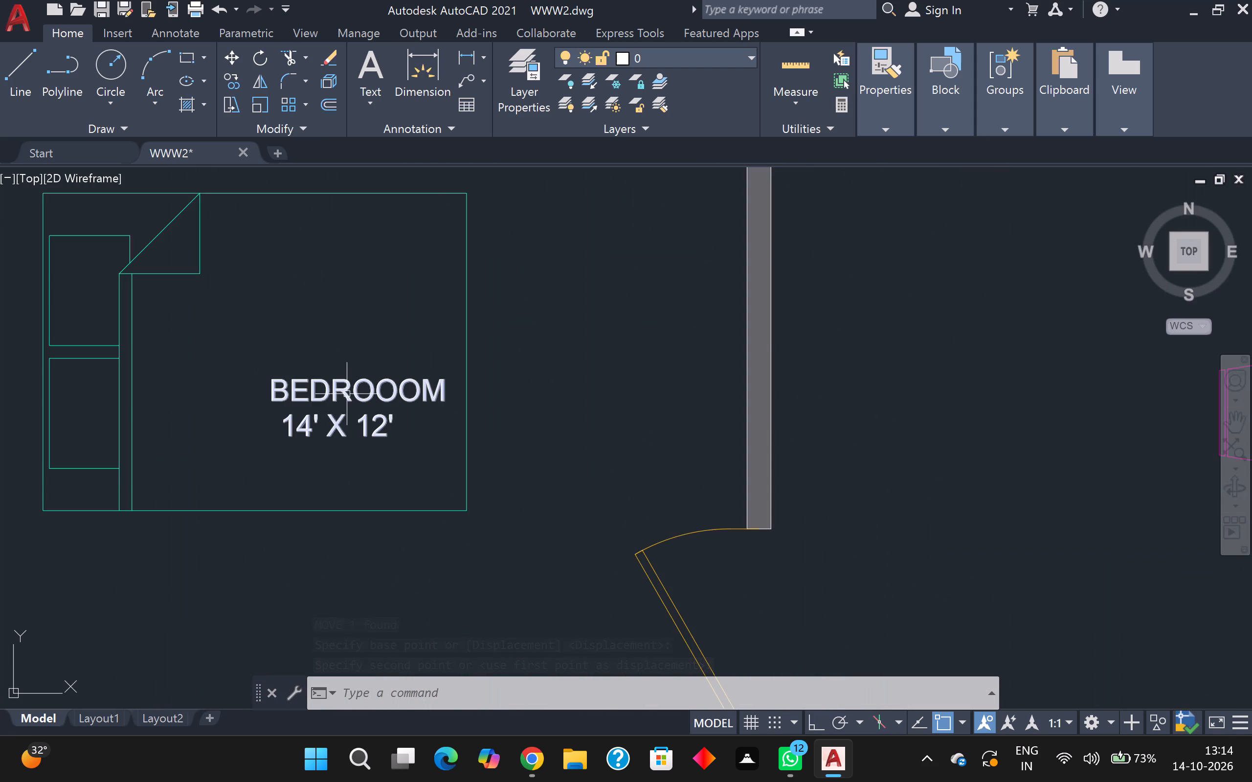
pyautogui.doubleClick(365, 393)
pyautogui.click(368, 392)
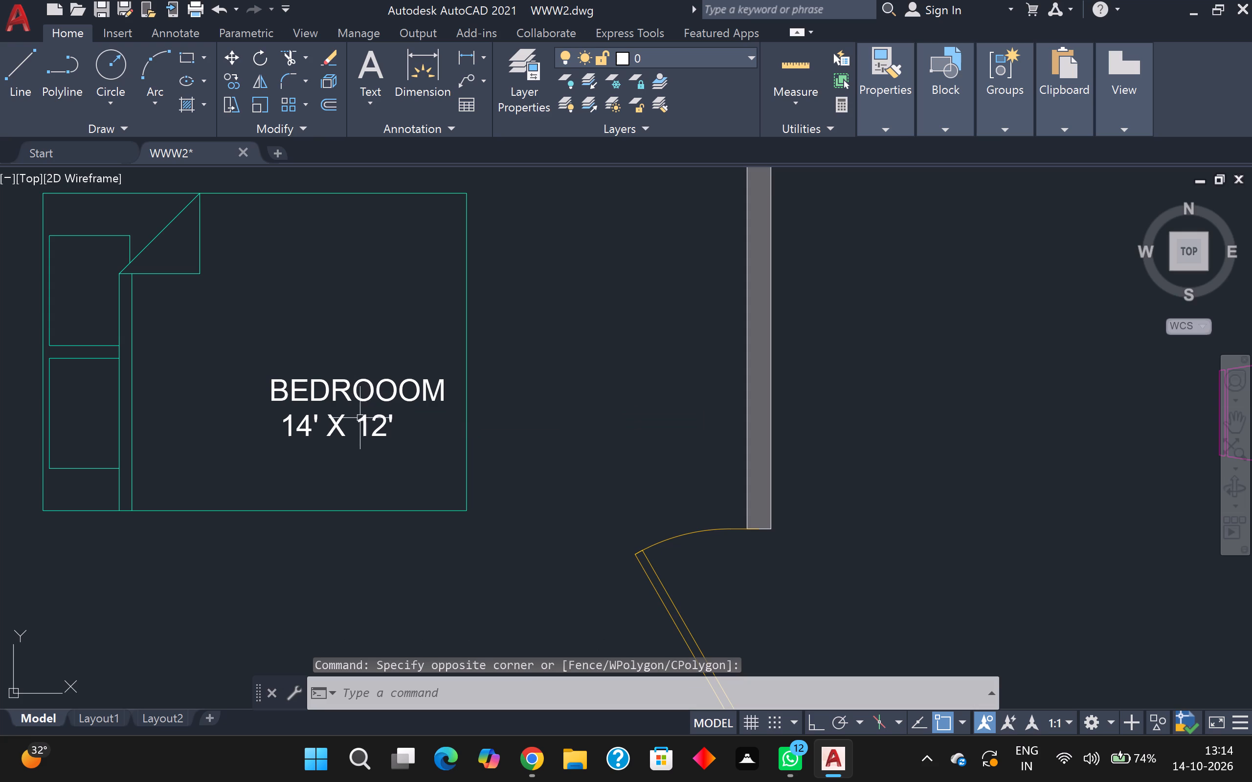
pyautogui.click(361, 402)
pyautogui.click(362, 396)
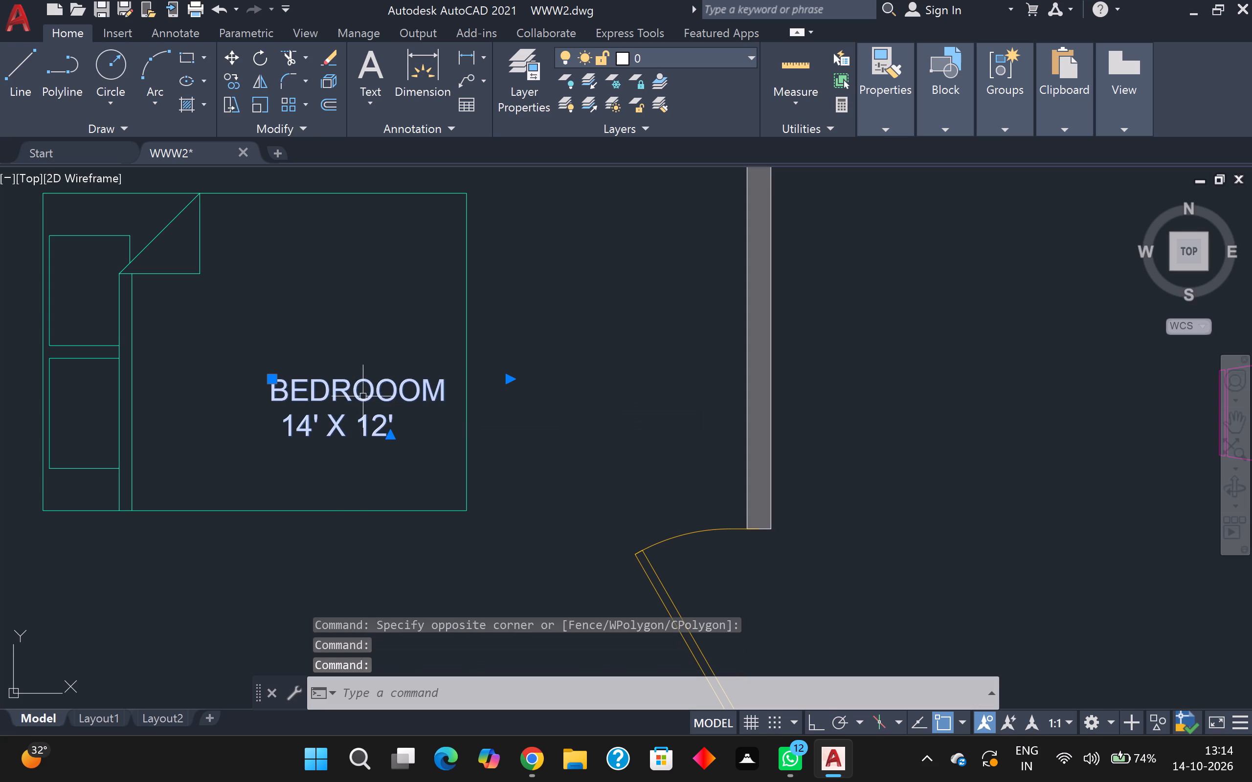
pyautogui.click(381, 392)
pyautogui.click(381, 392)
pyautogui.doubleClick(381, 392)
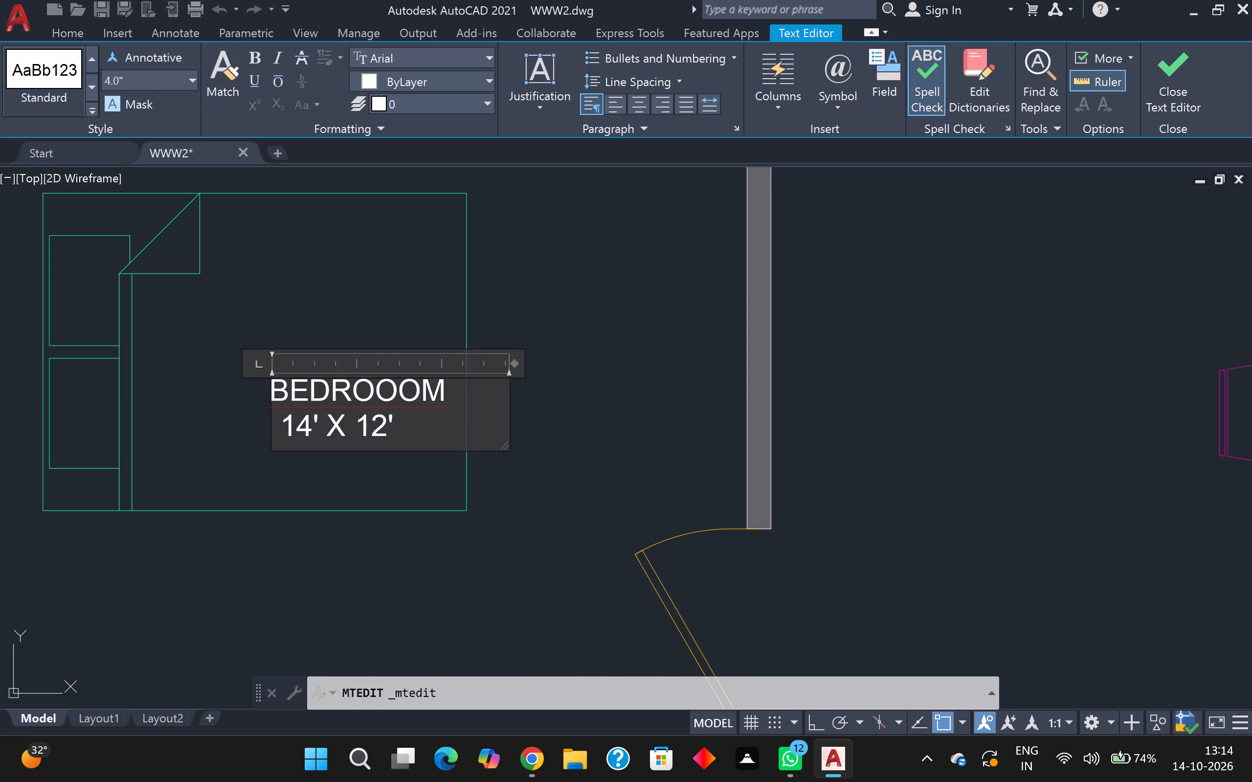
pyautogui.click(306, 429)
pyautogui.press('BackSpace')
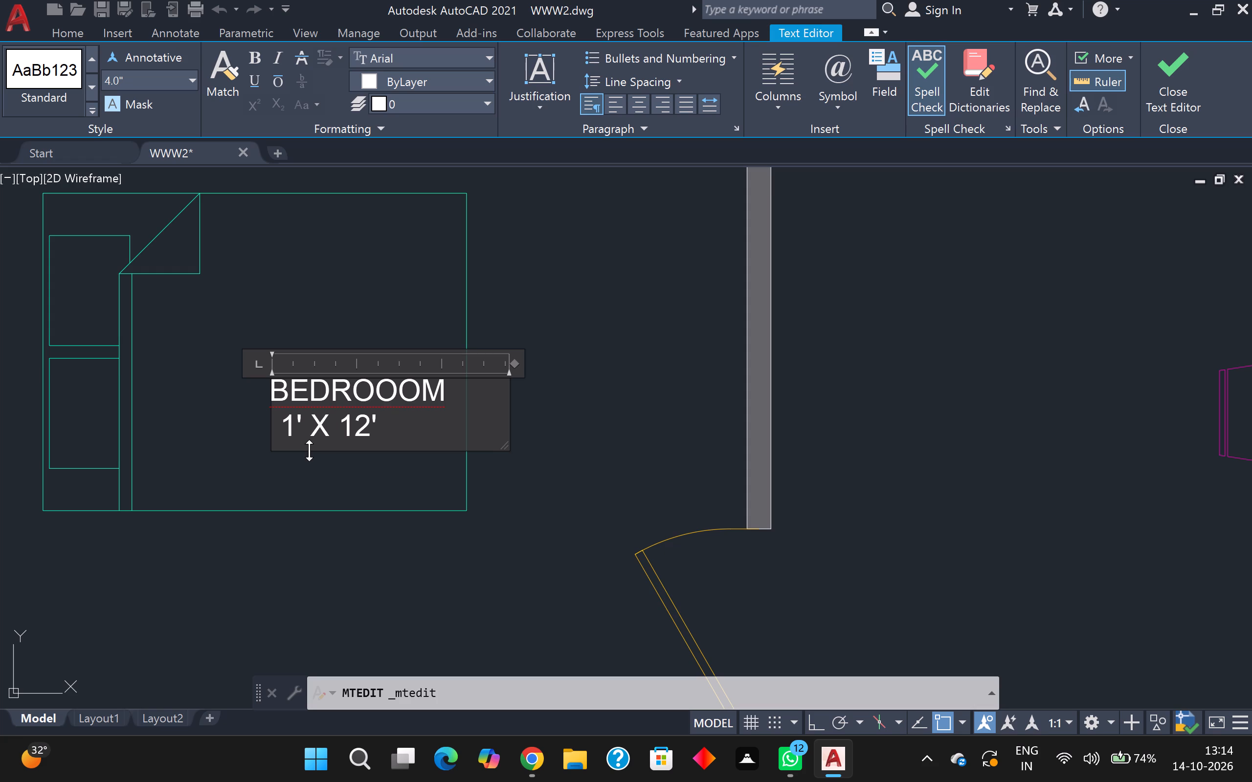
pyautogui.press('2')
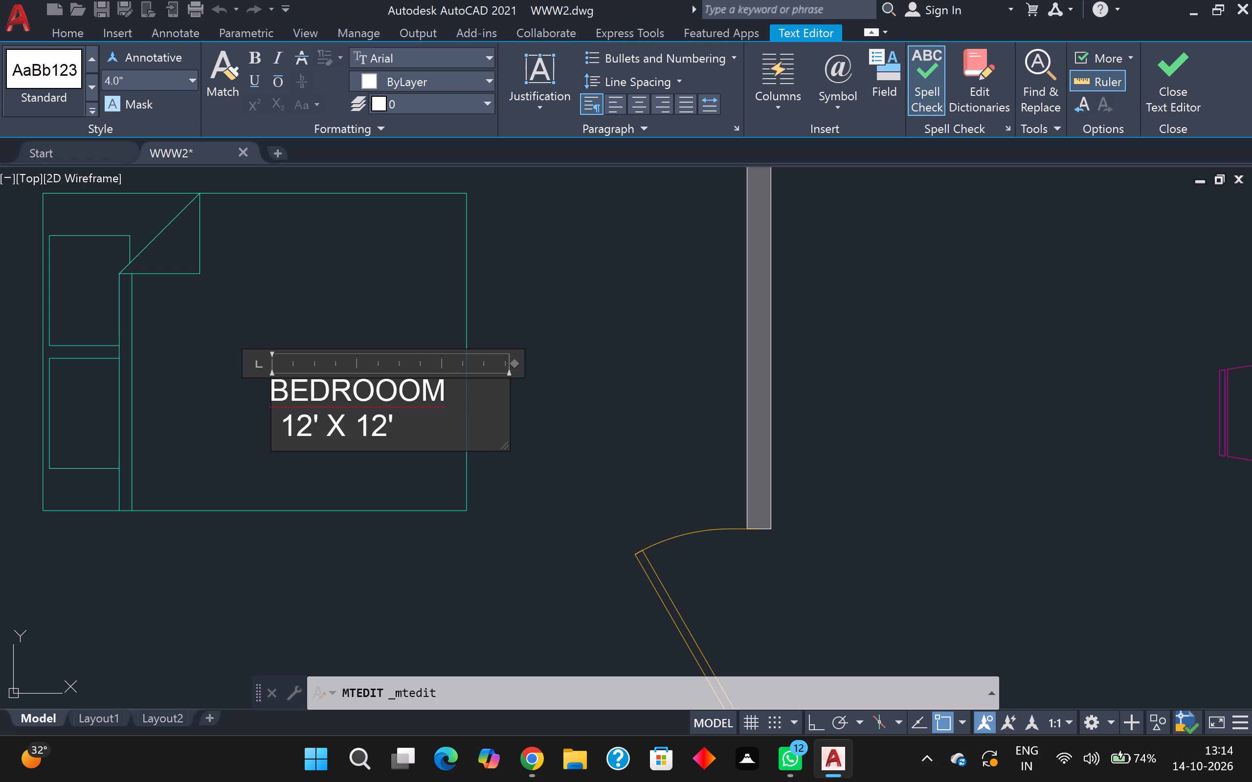
pyautogui.click(387, 437)
pyautogui.press('BackSpace')
pyautogui.press('1')
pyautogui.click(568, 358)
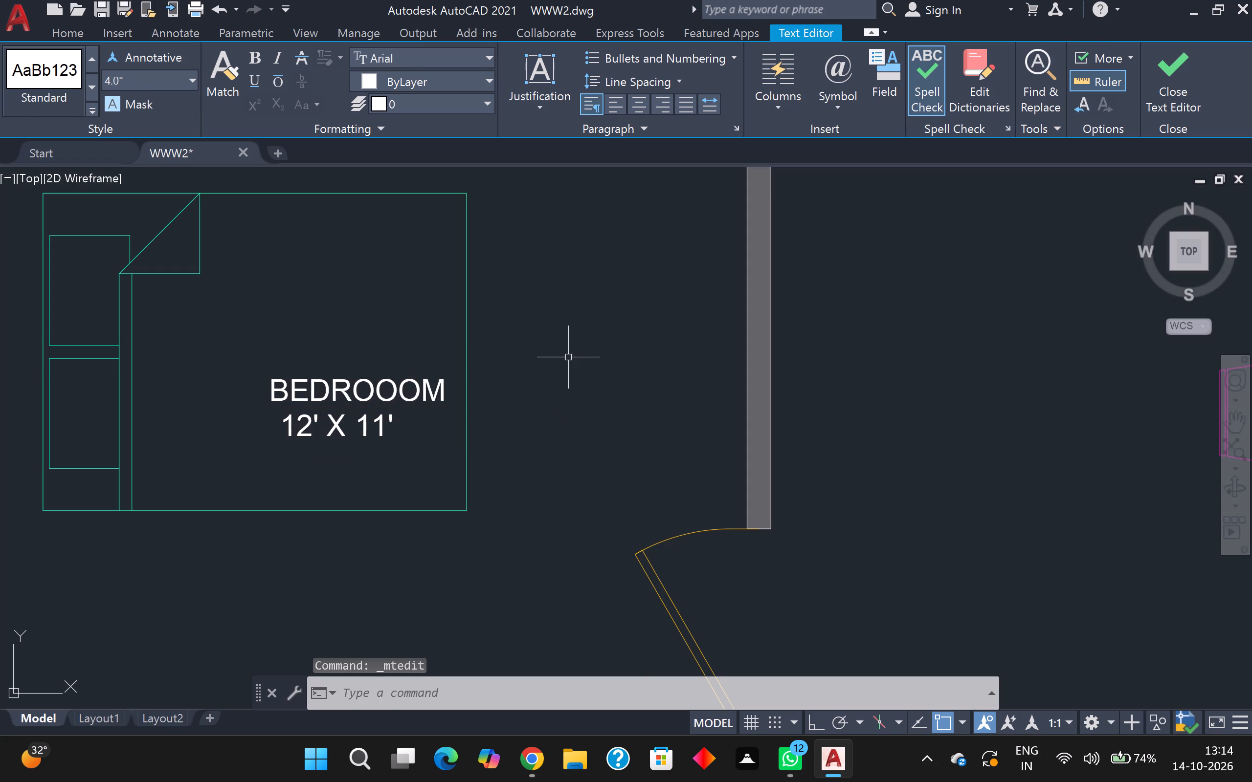
# Move the 12' X 11' bedroom label onto the bed of the southern west-side bedroom, above its existing label.
pyautogui.scroll(-1, 568, 357)
pyautogui.moveTo(568, 357); pyautogui.dragTo(618, 209, button='middle')
pyautogui.scroll(-1, 482, 322)
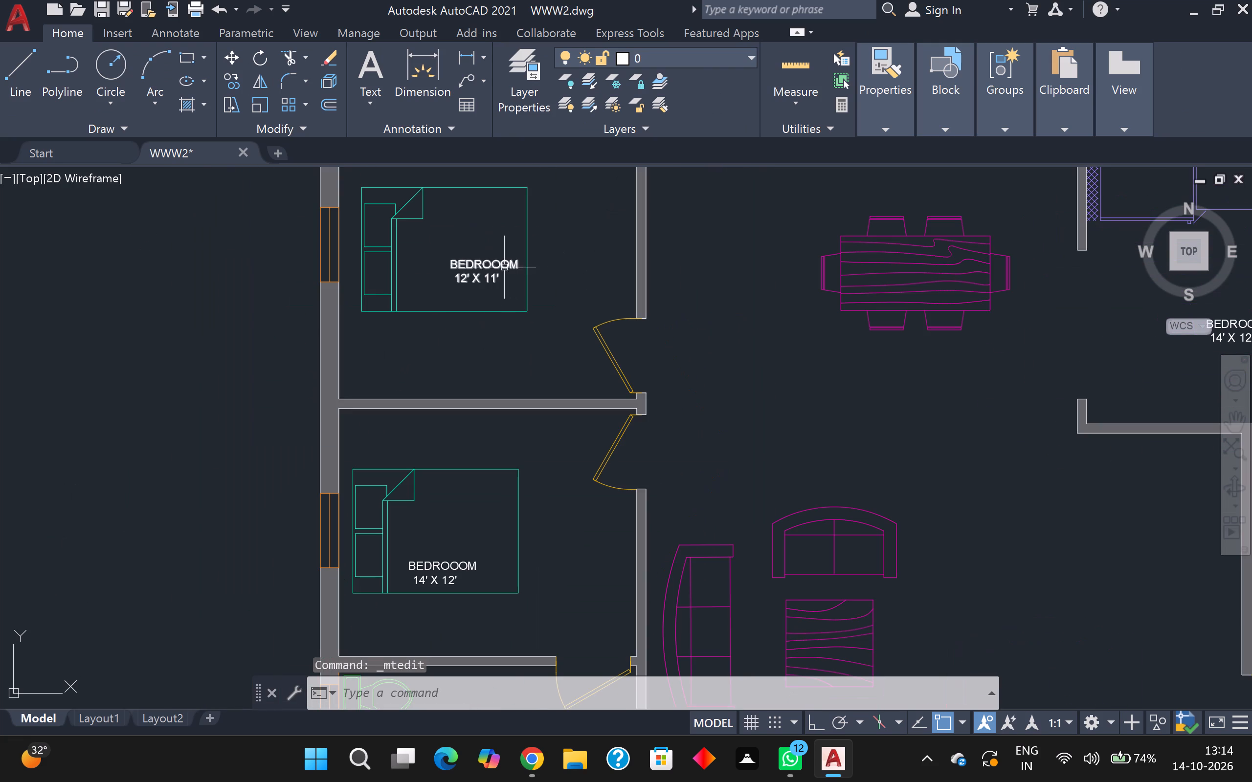
pyautogui.click(504, 267)
pyautogui.press('m')
pyautogui.press('Return')
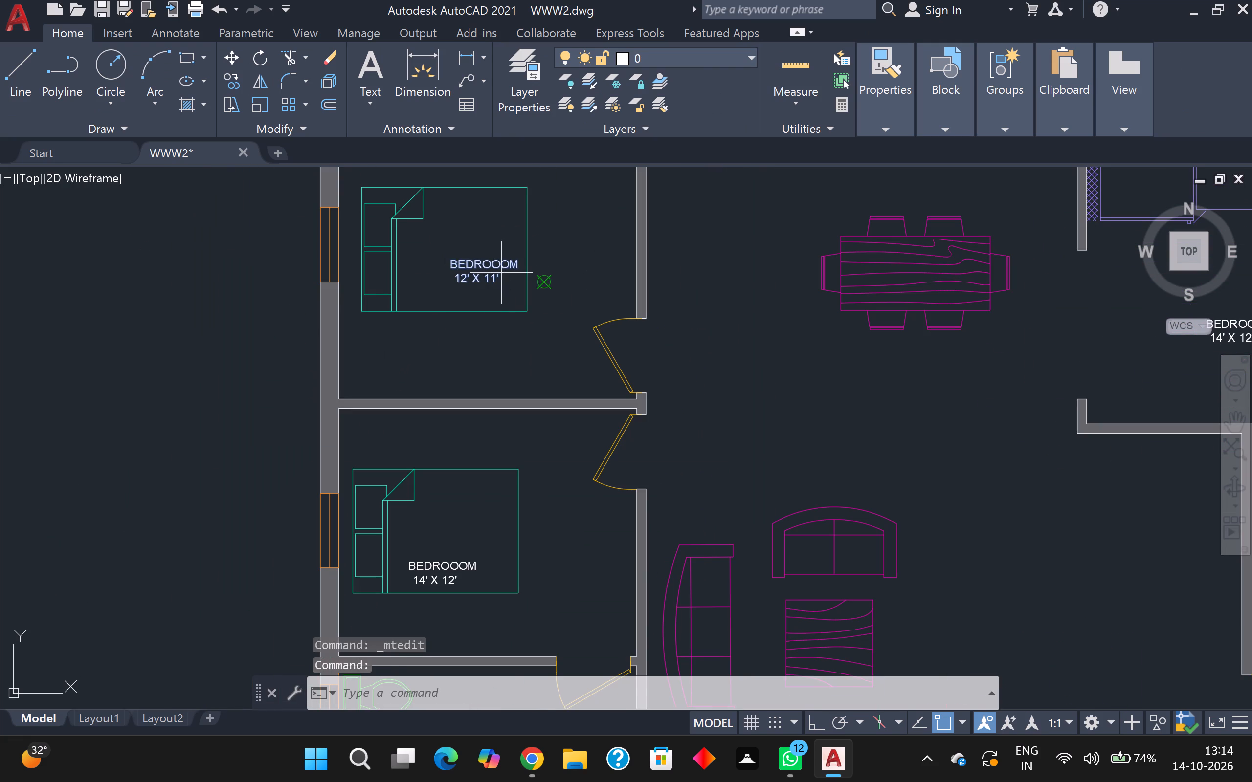
pyautogui.click(501, 272)
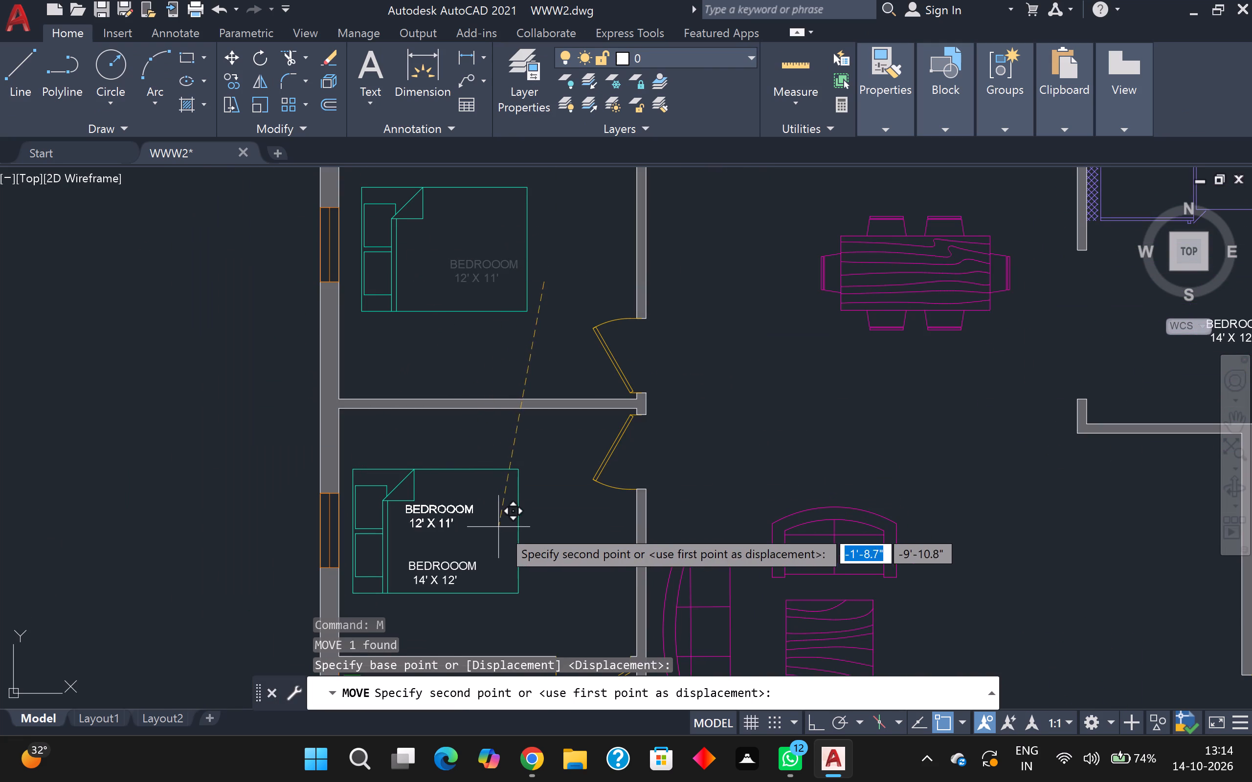
pyautogui.click(511, 537)
# Copy the 12' X 11' bedroom label back onto the northern west-side bedroom's bed and end copying.
pyautogui.click(464, 515)
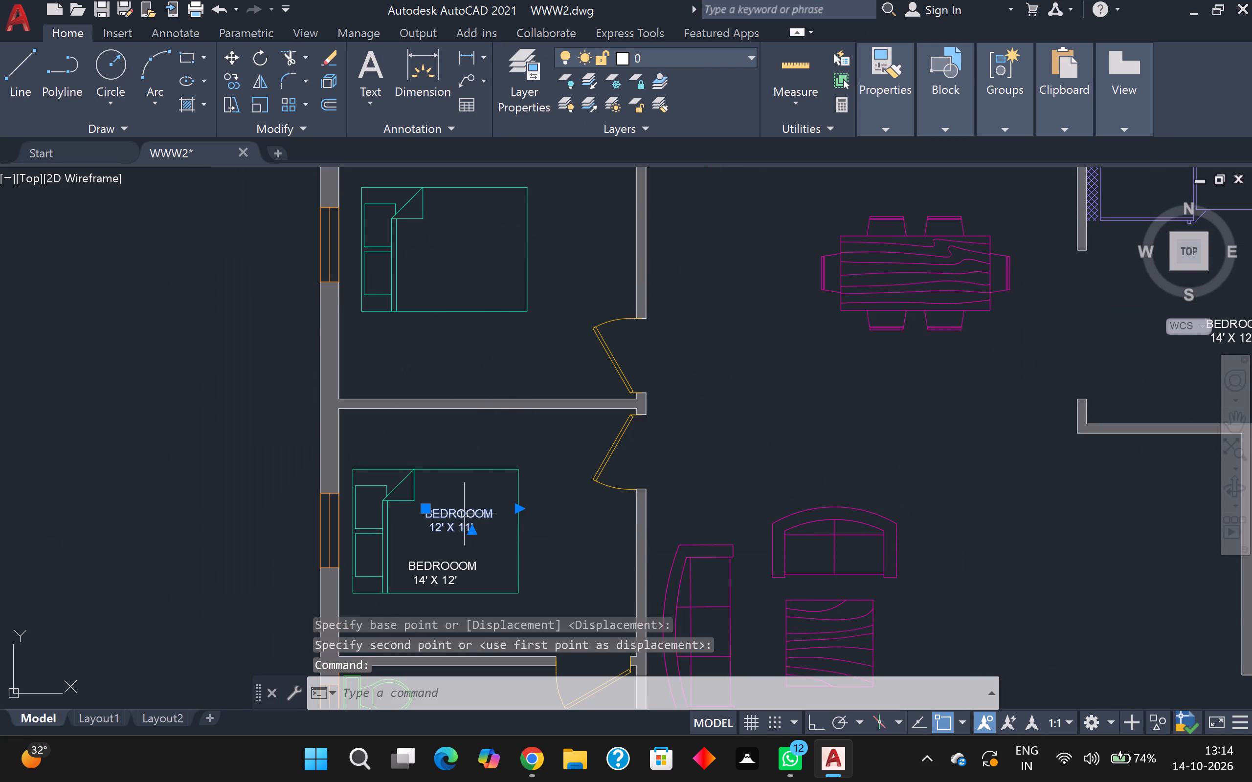
pyautogui.press('c')
pyautogui.press('o')
pyautogui.press('Return')
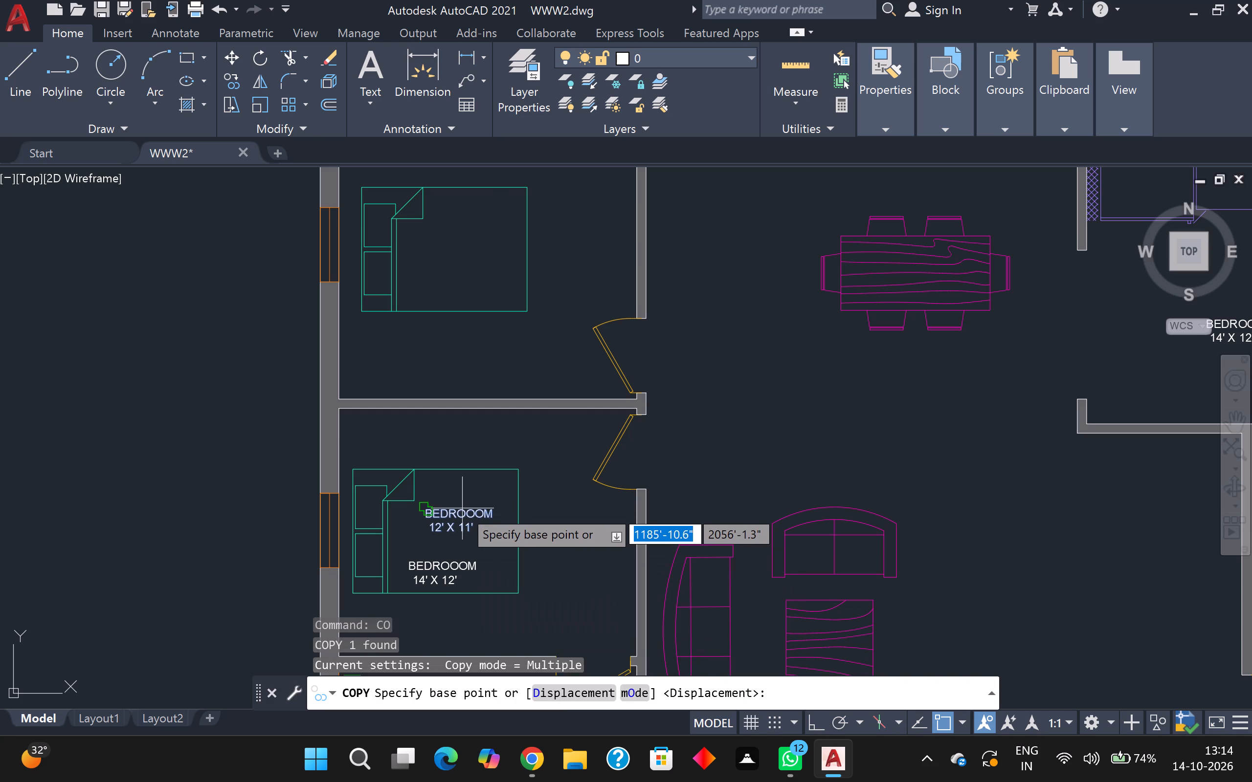
pyautogui.click(462, 508)
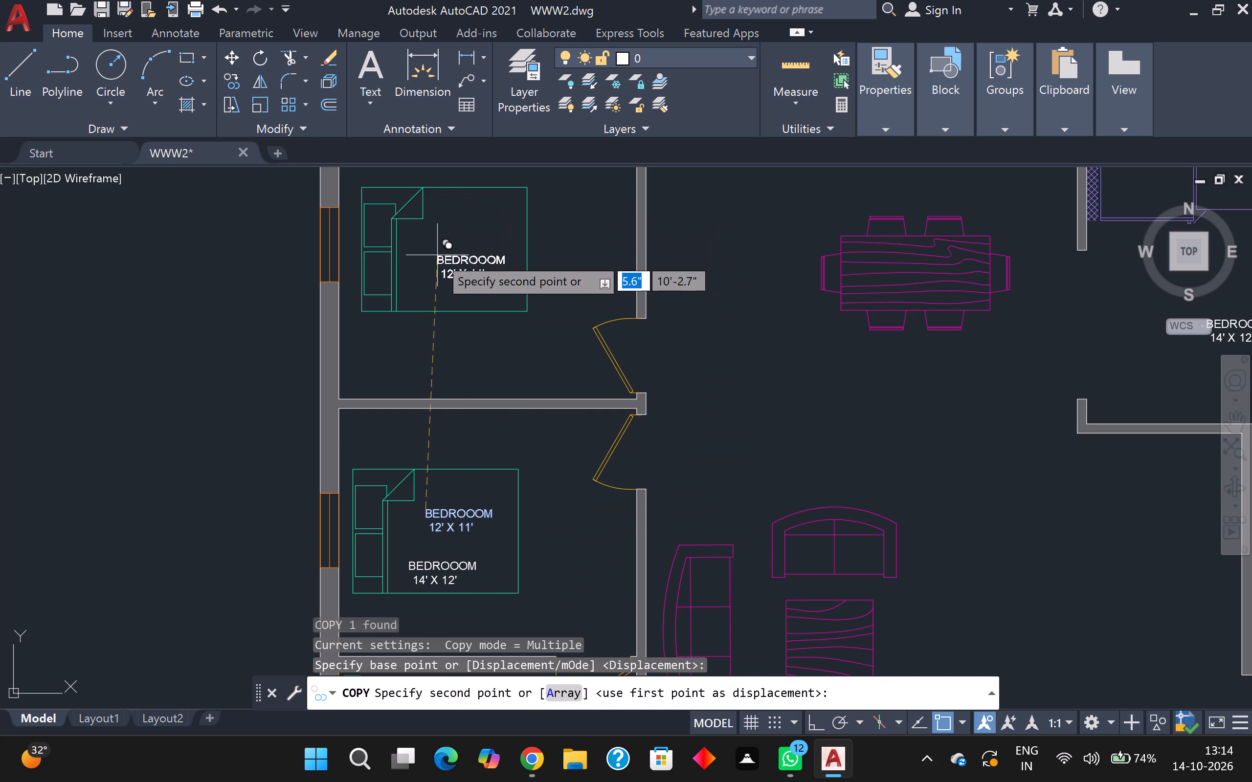
pyautogui.click(437, 255)
pyautogui.press('Escape')
# Delete the old 14' X 12' BEDROOOM label from the southern west-side bedroom's bed.
pyautogui.click(450, 577)
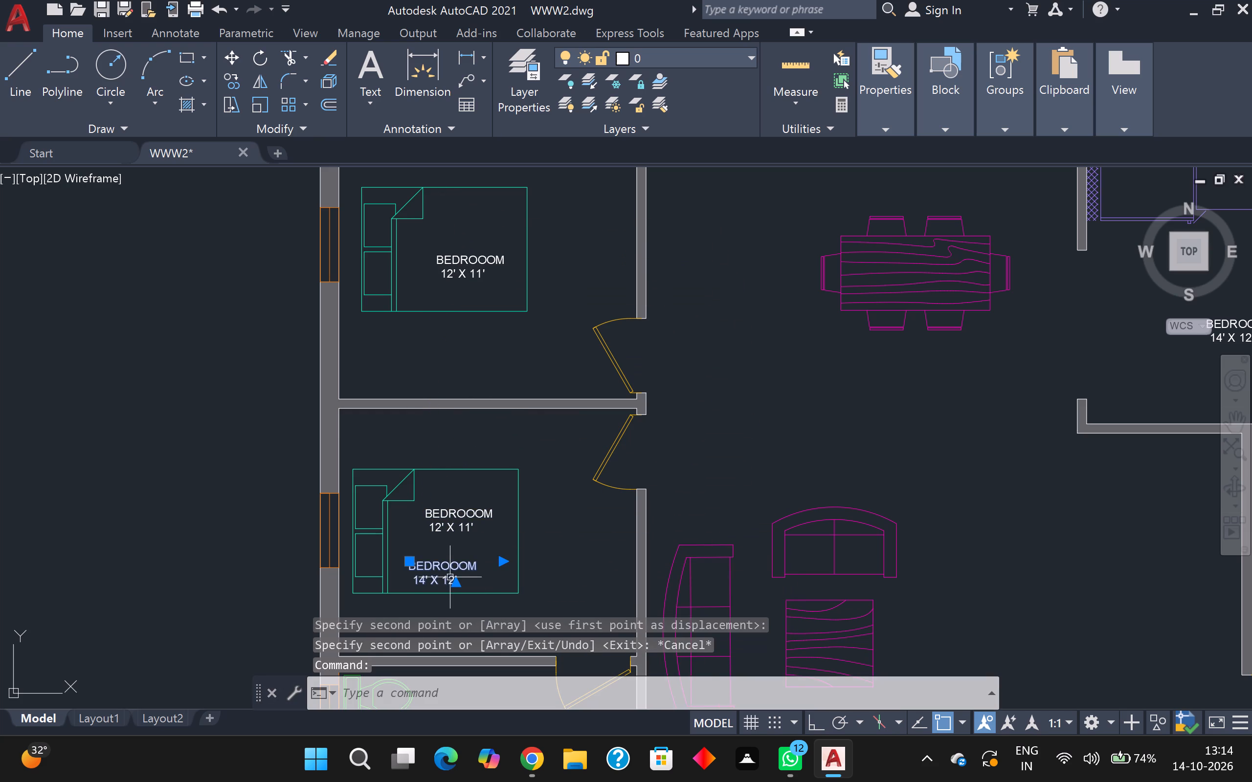
pyautogui.press('Delete')
# Replace the BEDROOOM name with KITCHEN in the label of the room with the stove and counter.
pyautogui.scroll(-2, 472, 562)
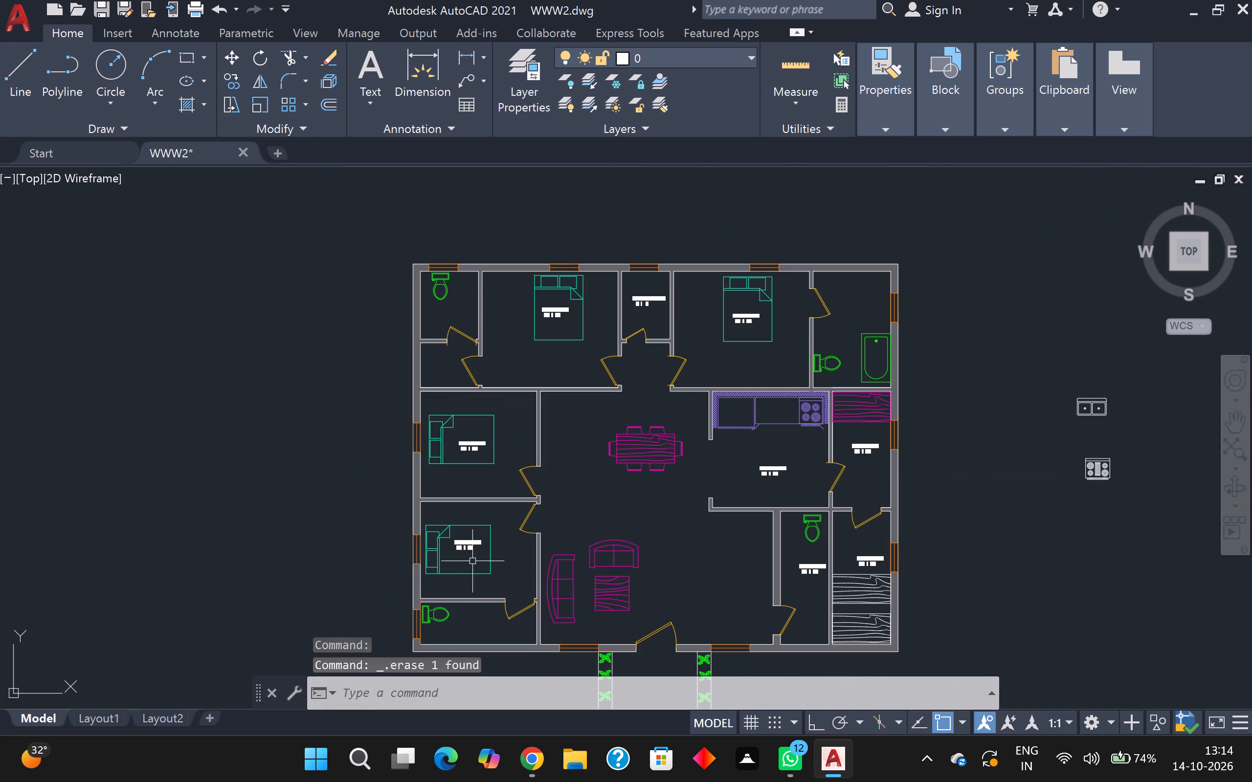
pyautogui.moveTo(577, 522); pyautogui.dragTo(518, 377, button='middle')
pyautogui.moveTo(625, 369); pyautogui.dragTo(623, 366, button='middle')
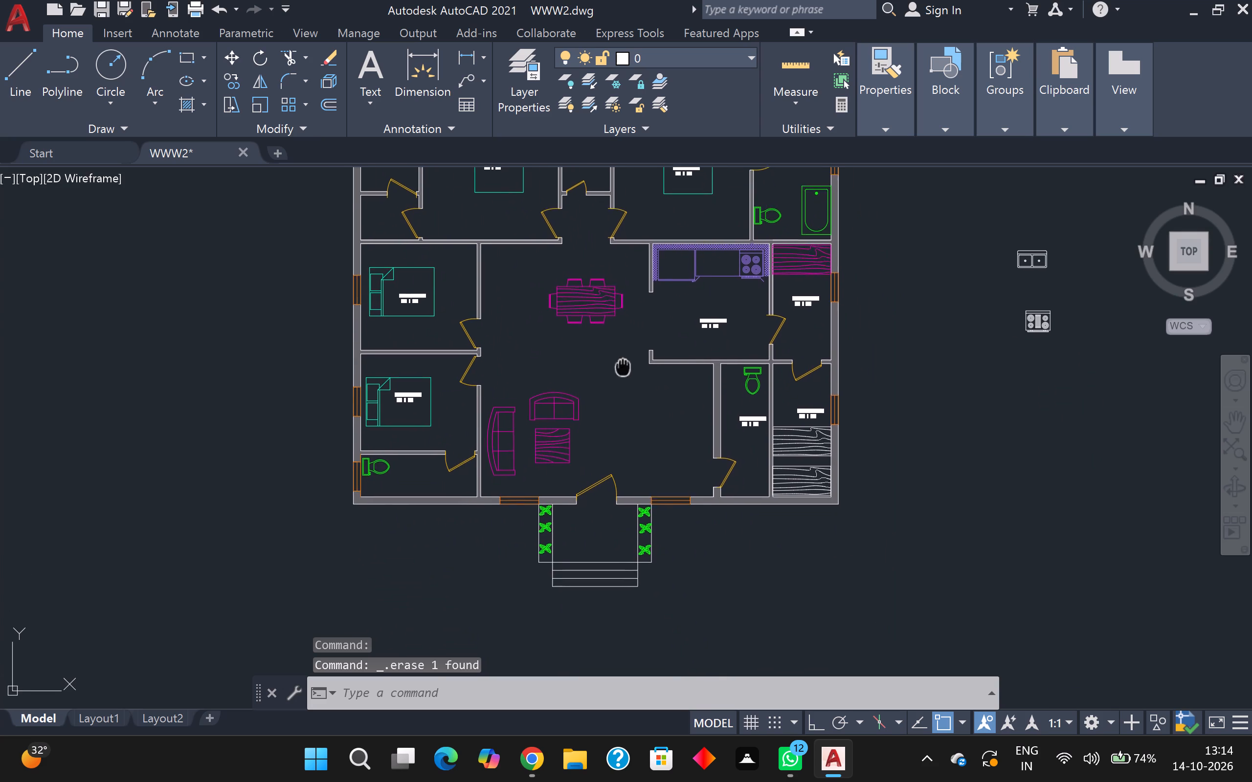
pyautogui.moveTo(623, 366); pyautogui.dragTo(476, 499, button='middle')
pyautogui.scroll(1, 527, 499)
pyautogui.scroll(2, 599, 425)
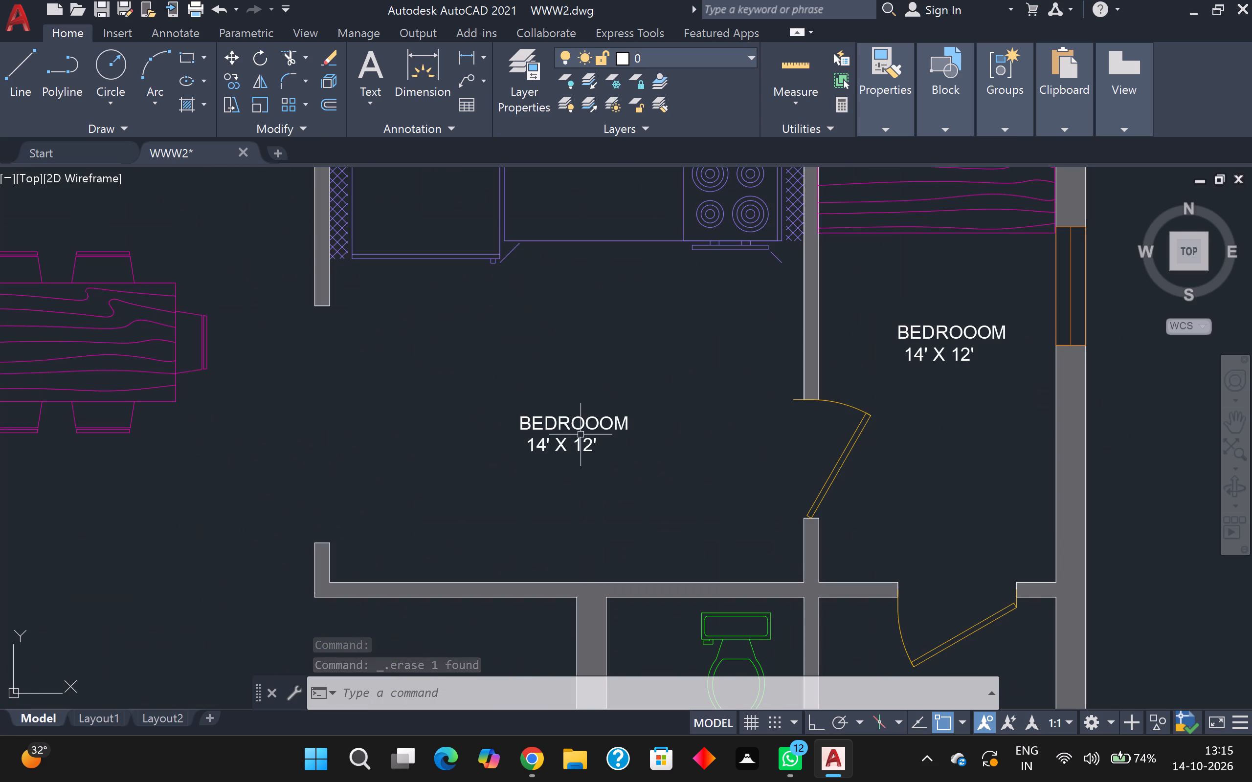
pyautogui.doubleClick(581, 427)
pyautogui.scroll(1, 583, 426)
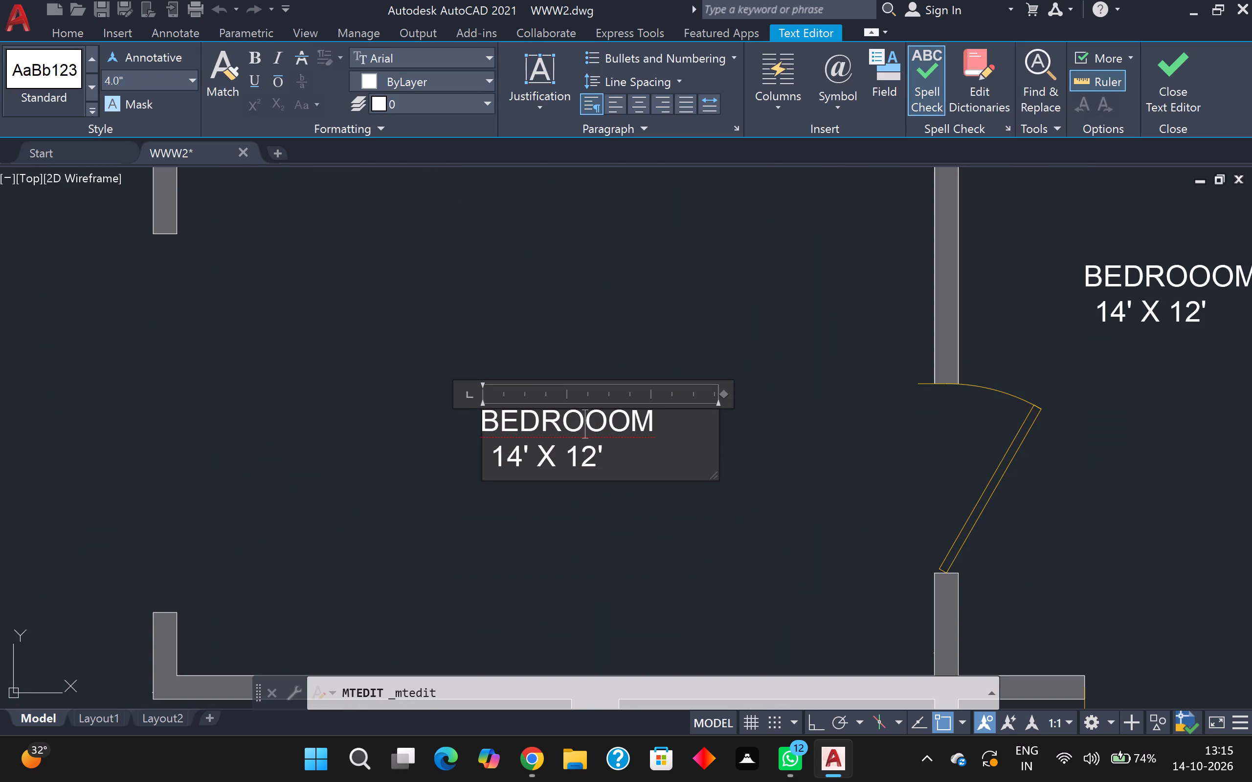
pyautogui.moveTo(657, 422); pyautogui.dragTo(468, 424)
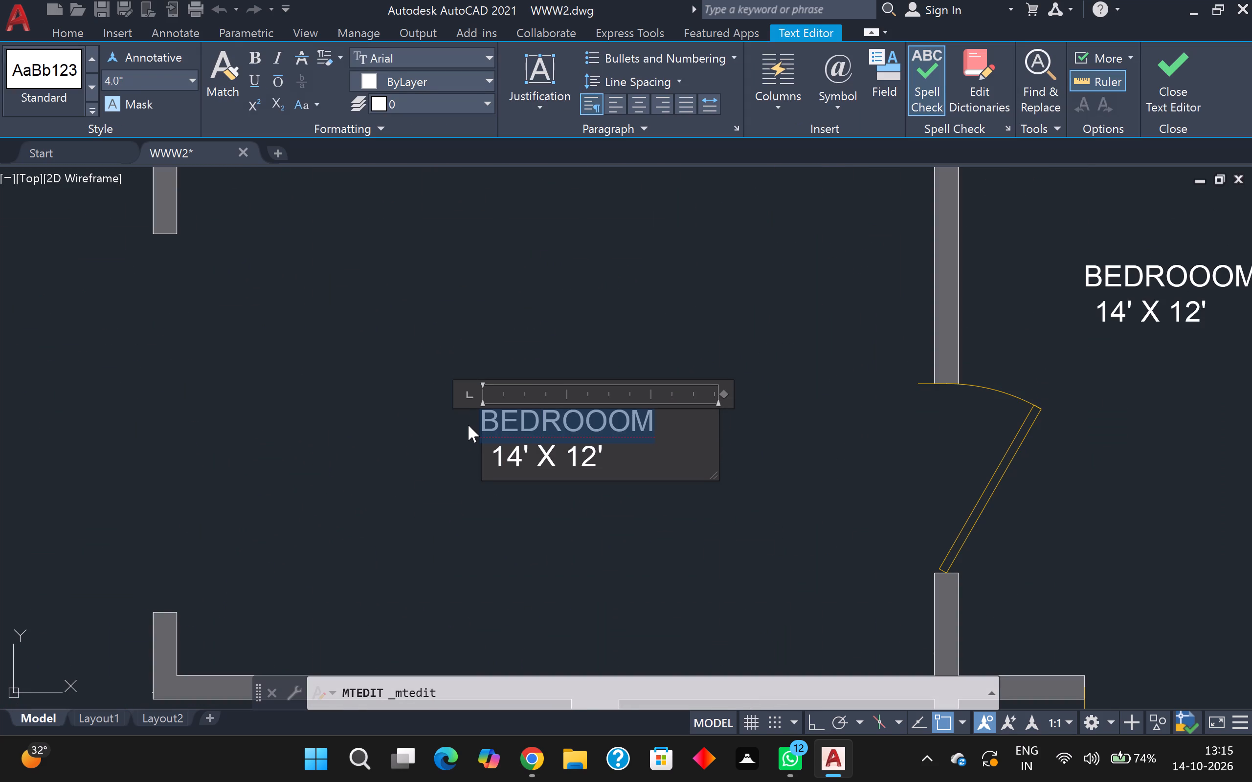
pyautogui.press('Delete')
pyautogui.write('KITCH')
pyautogui.write('EN')
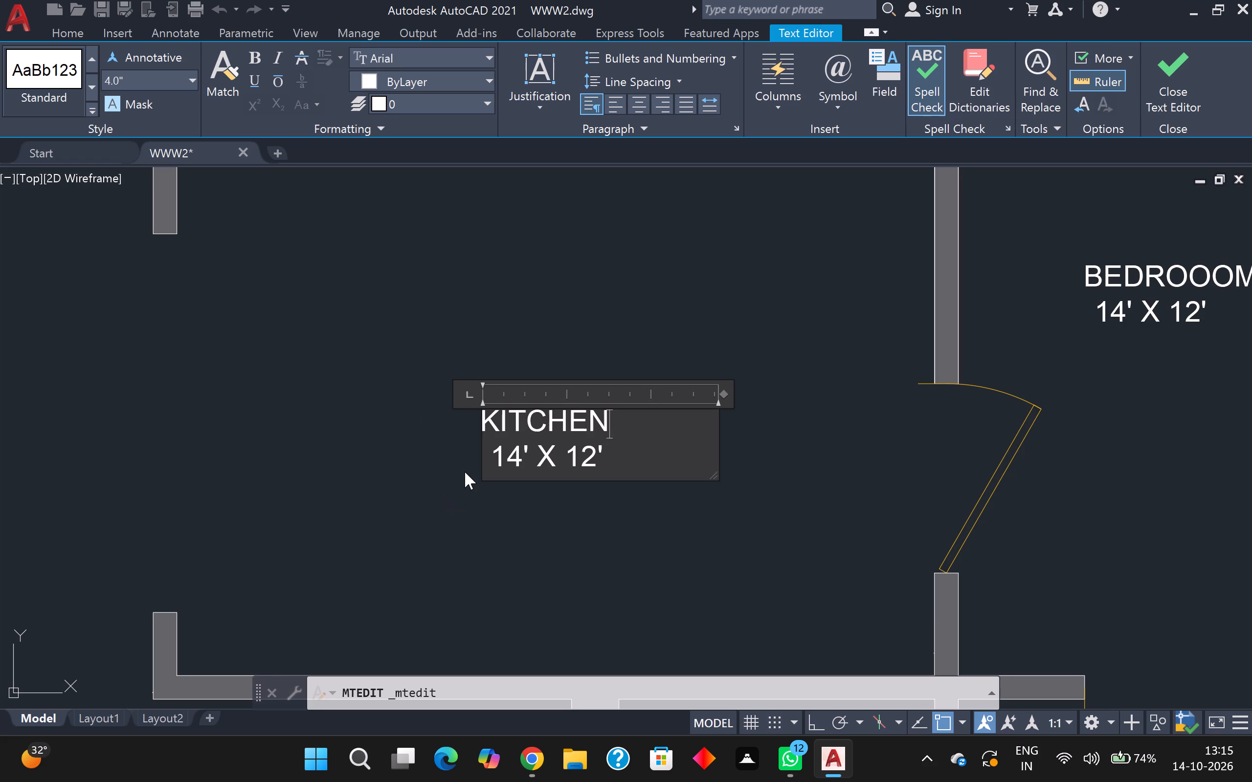
# Set the dimensions in the KITCHEN label to 12' X 10' and finish the text edit.
pyautogui.scroll(1, 549, 456)
pyautogui.click(509, 469)
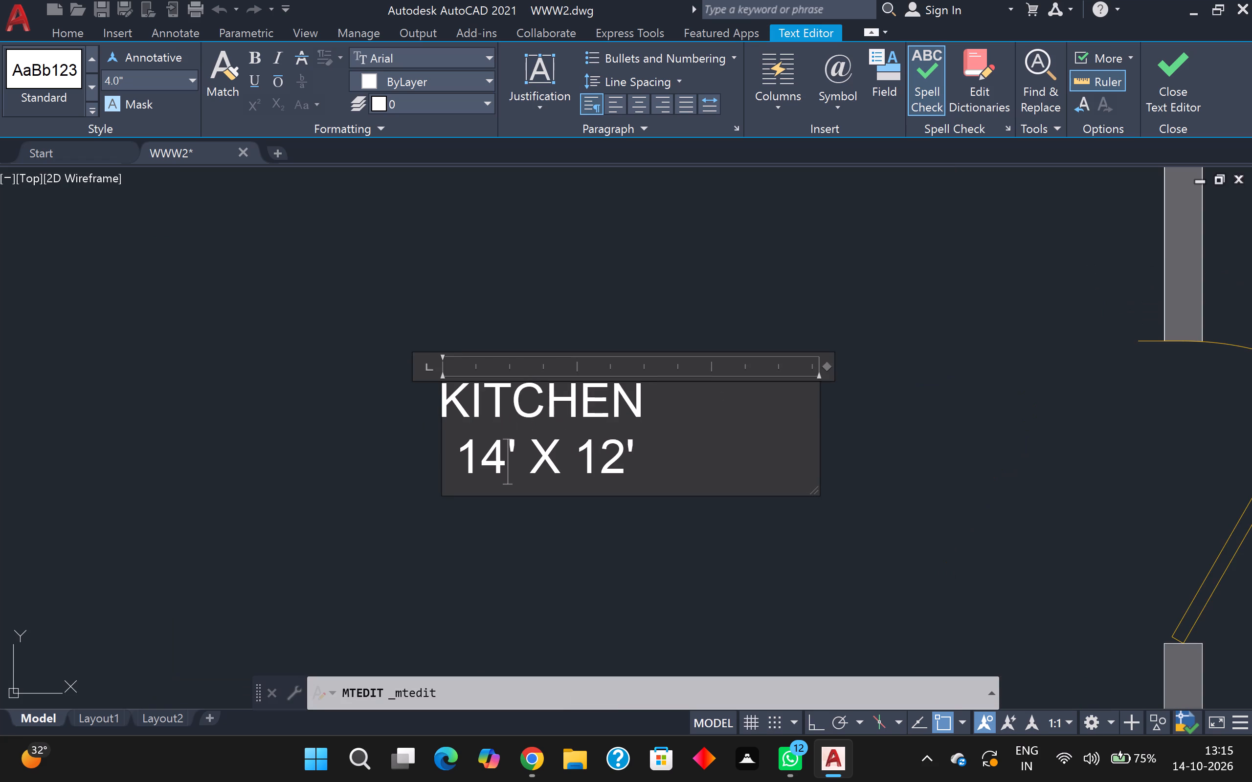
pyautogui.press('BackSpace')
pyautogui.press('2')
pyautogui.click(623, 467)
pyautogui.press('BackSpace')
pyautogui.press('0')
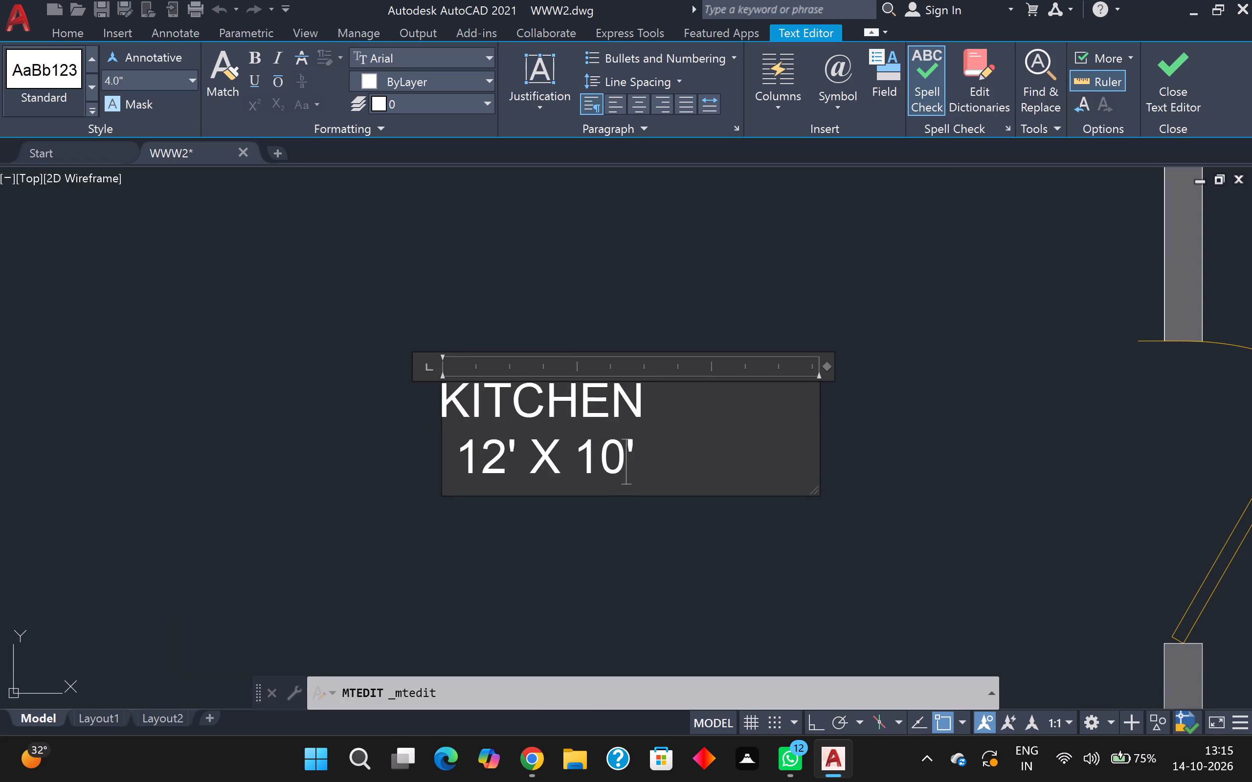
pyautogui.click(272, 443)
# Replace the BEDROOOM name with UTILITY in the label of the narrow room east of the kitchen.
pyautogui.scroll(-5, 289, 443)
pyautogui.scroll(3, 464, 437)
pyautogui.scroll(1, 268, 369)
pyautogui.moveTo(268, 369); pyautogui.dragTo(268, 405, button='middle')
pyautogui.doubleClick(256, 377)
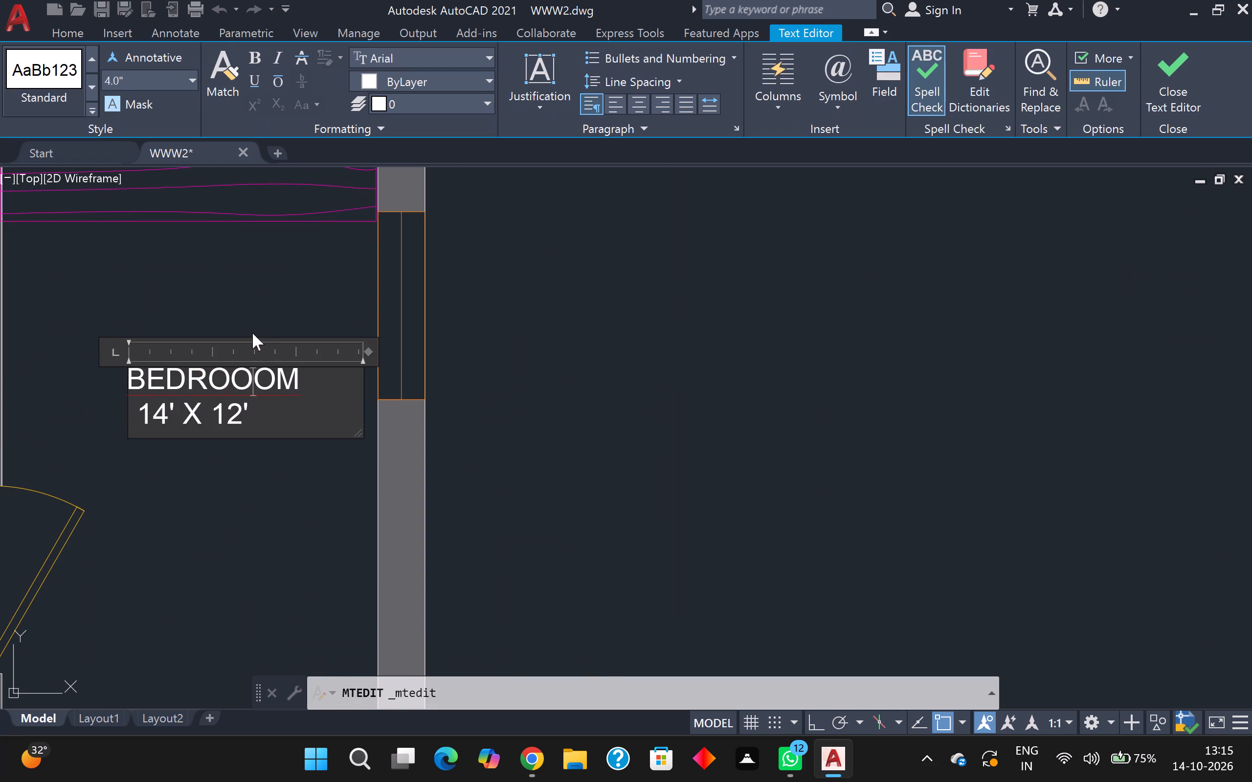
pyautogui.moveTo(252, 326); pyautogui.dragTo(364, 383, button='middle')
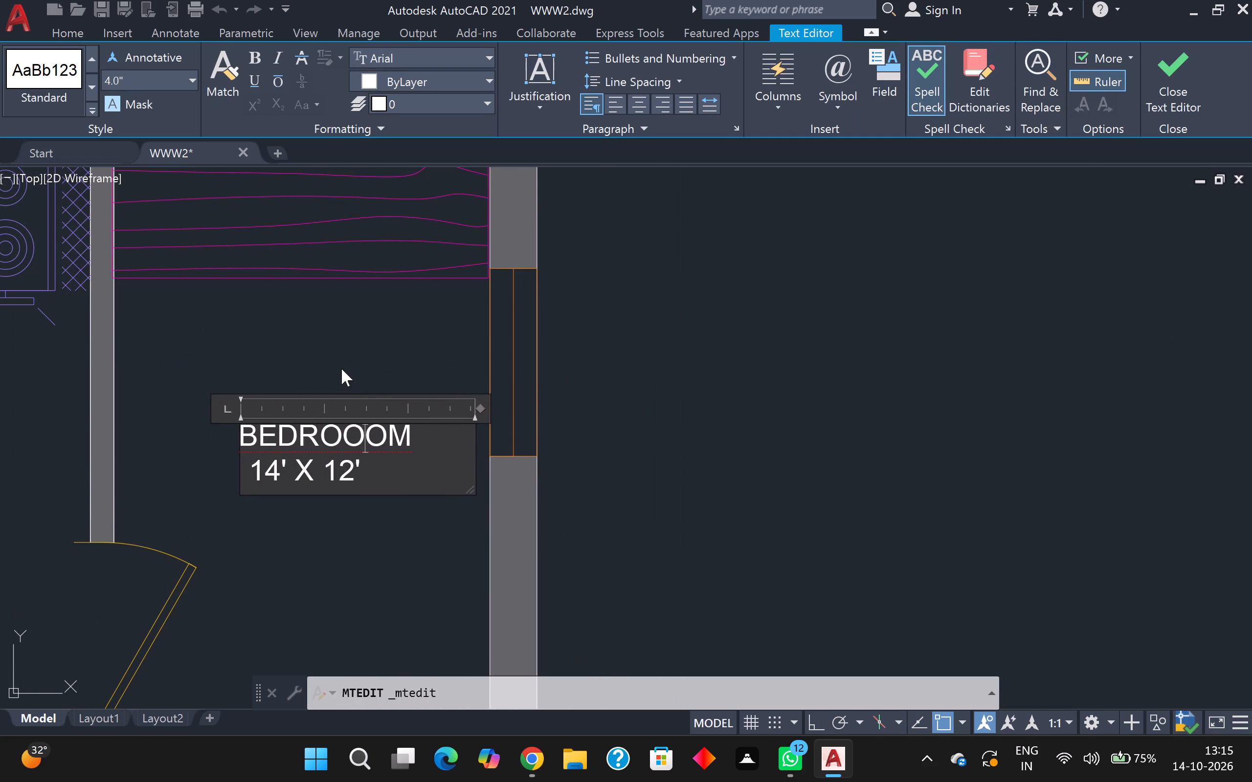
pyautogui.scroll(1, 364, 447)
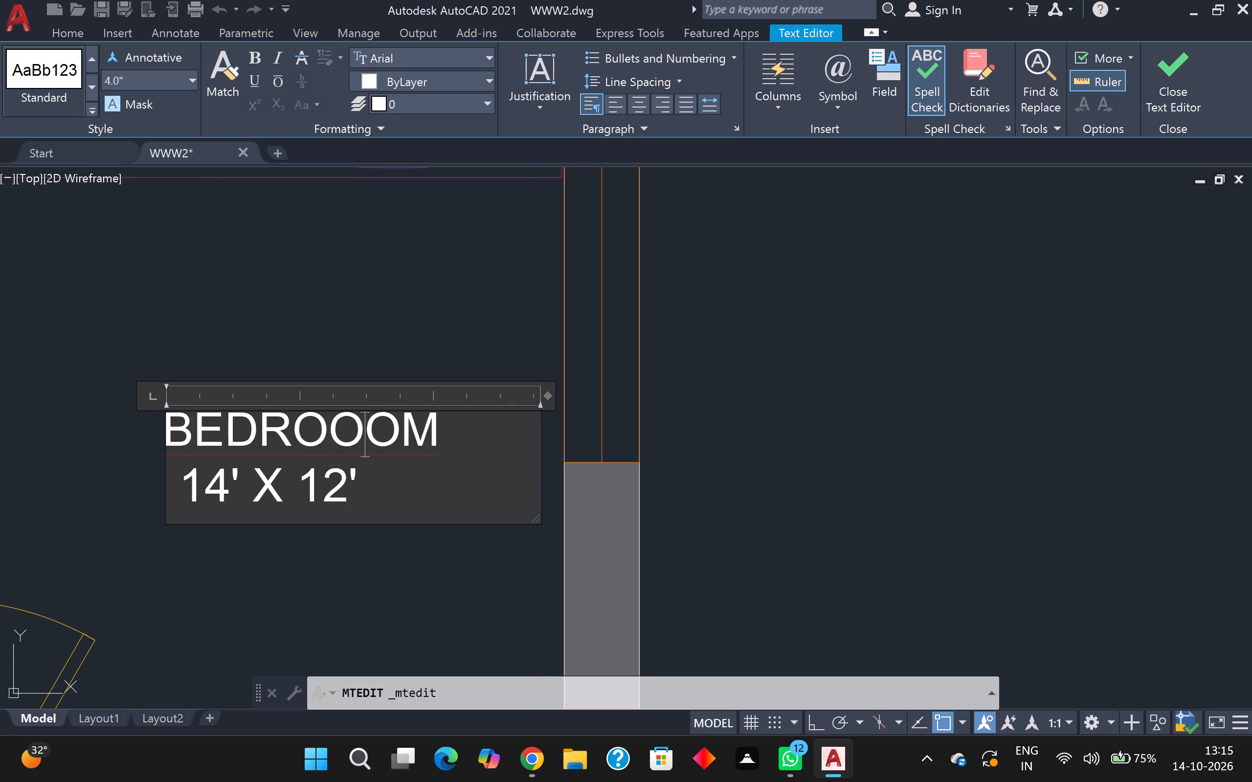
pyautogui.scroll(2, 354, 426)
pyautogui.moveTo(604, 451); pyautogui.dragTo(599, 451)
pyautogui.press('BackSpace')
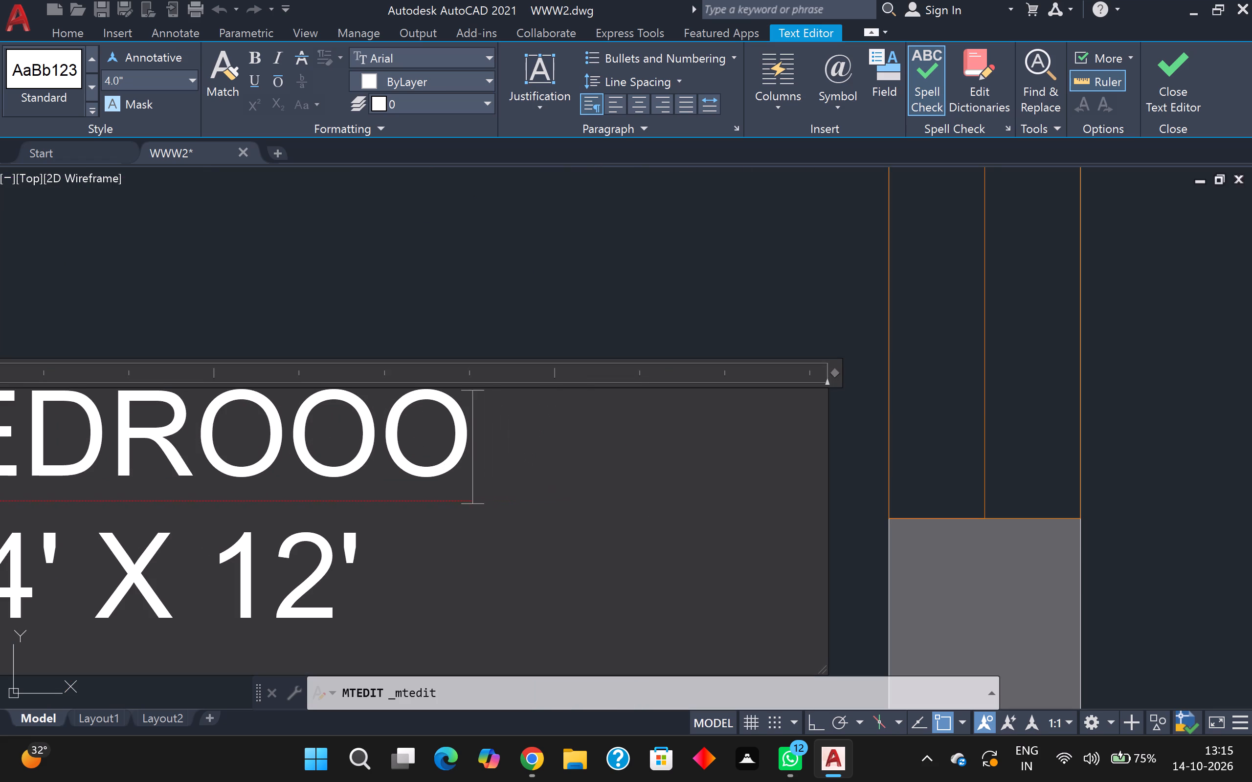
pyautogui.press('BackSpace')
pyautogui.press('BackSpace')
pyautogui.press('BackSpace')
pyautogui.press('BackSpace')
pyautogui.press('BackSpace')
pyautogui.press('BackSpace')
pyautogui.press('BackSpace')
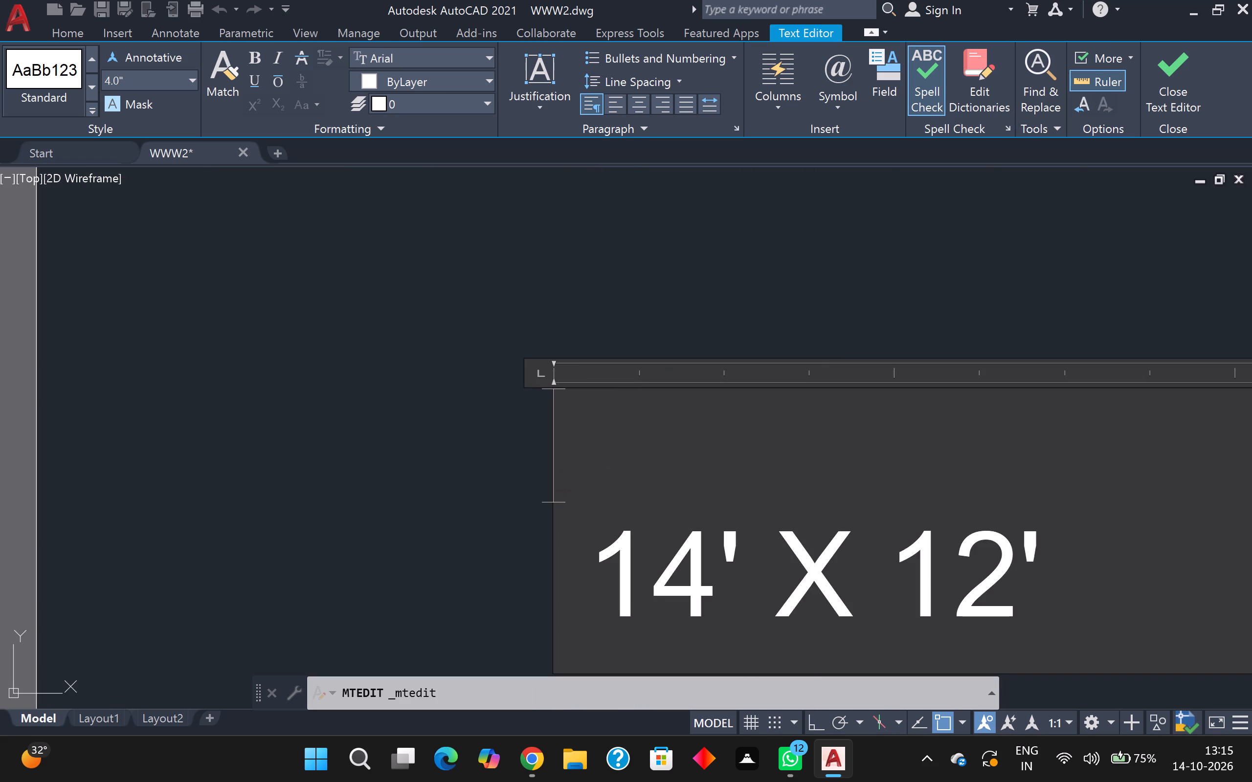
pyautogui.press('space')
pyautogui.press('u')
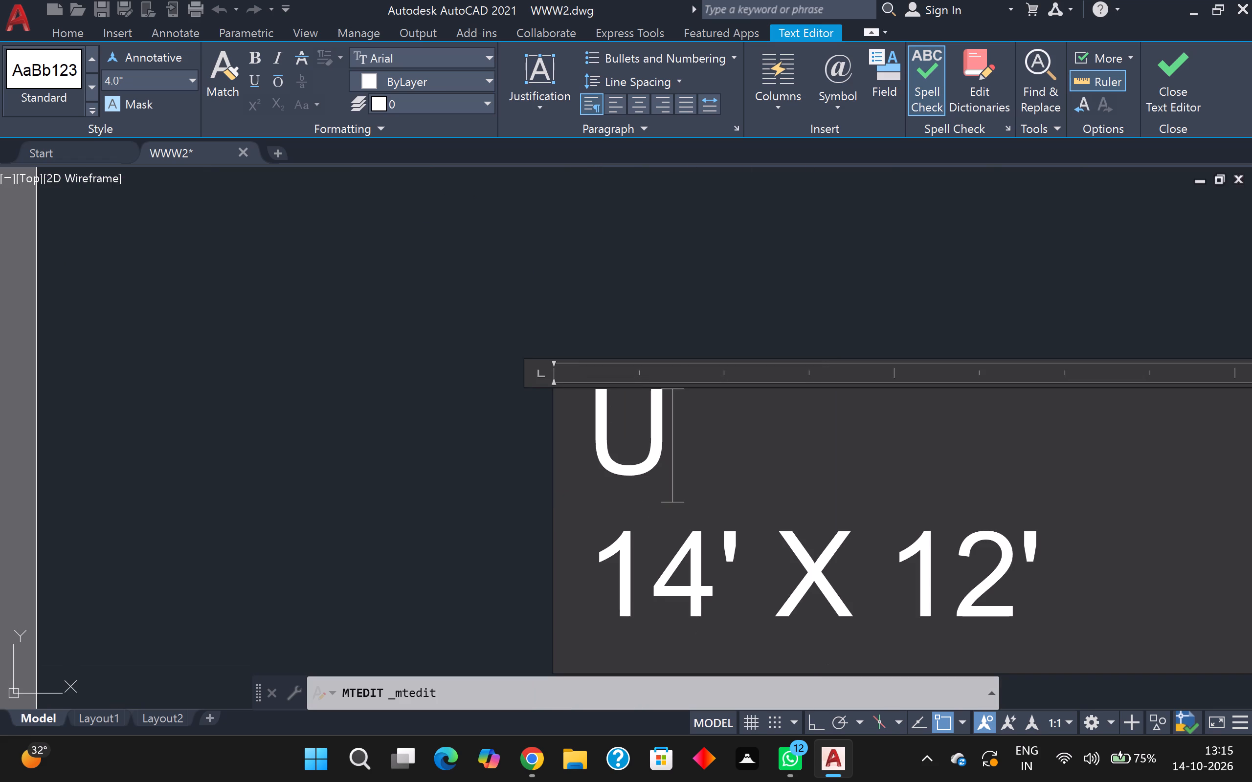
pyautogui.write('TILITY')
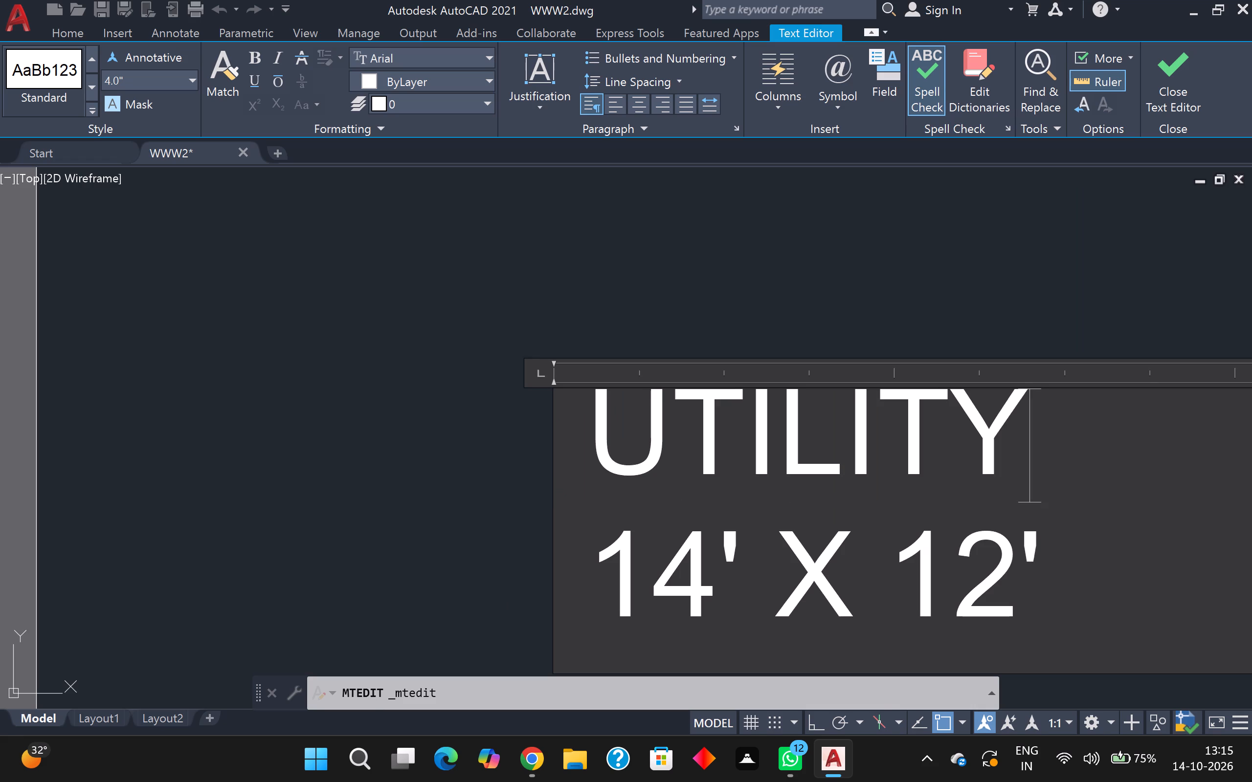
# Set the dimensions in the UTILITY label to 6' X 10' and finish the text edit.
pyautogui.click(717, 594)
pyautogui.press('BackSpace')
pyautogui.press('BackSpace')
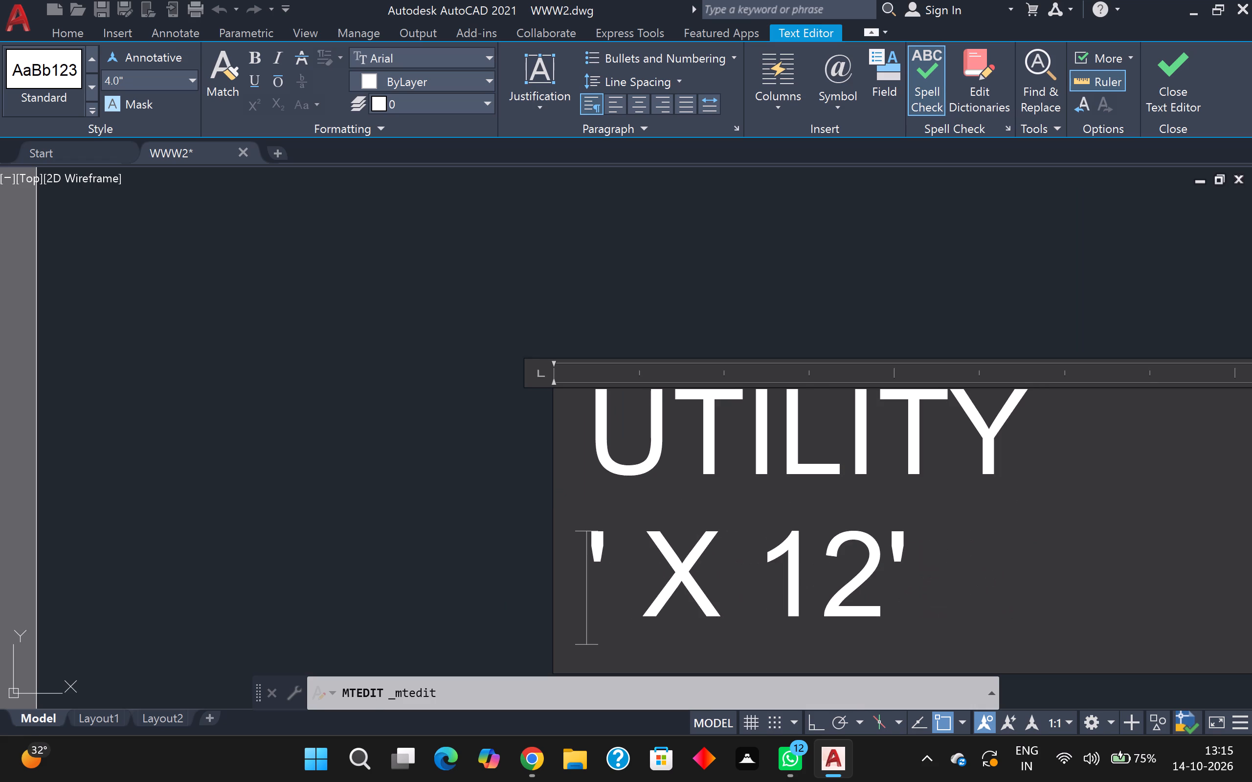
pyautogui.press('space')
pyautogui.write('6')
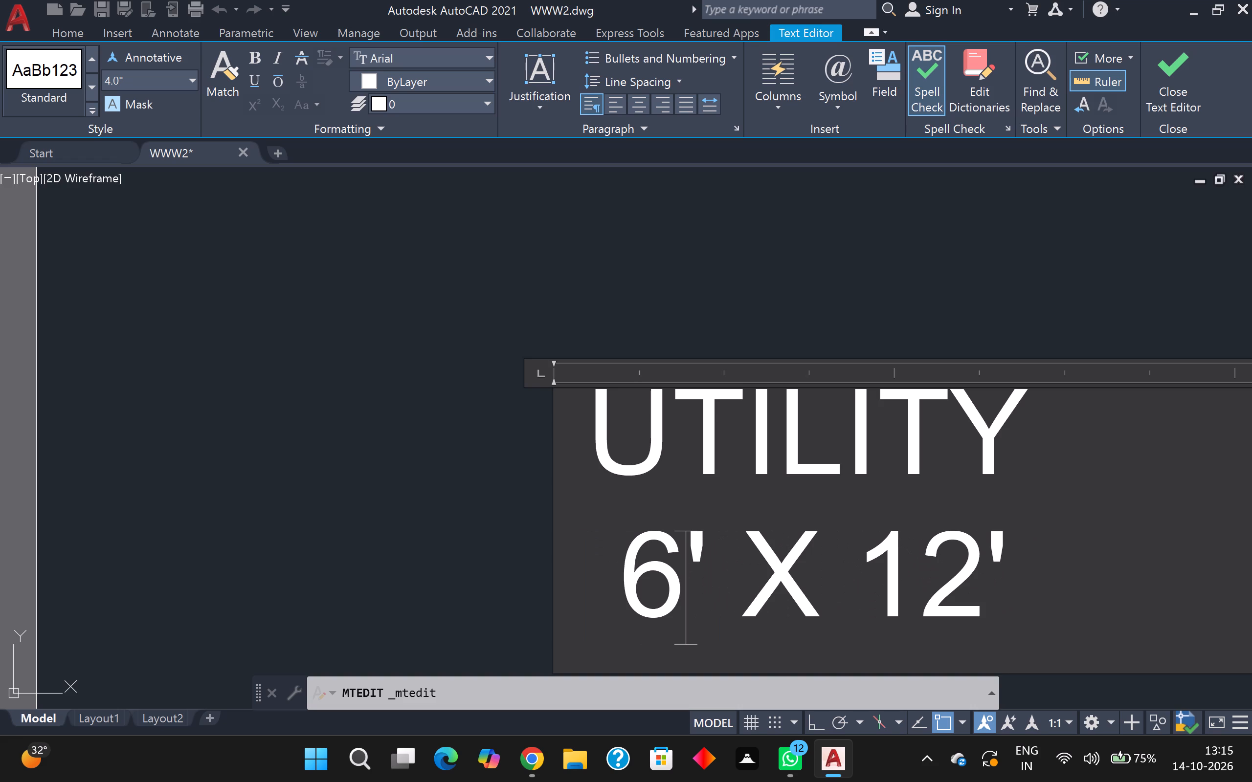
pyautogui.click(1005, 617)
pyautogui.click(992, 595)
pyautogui.press('BackSpace')
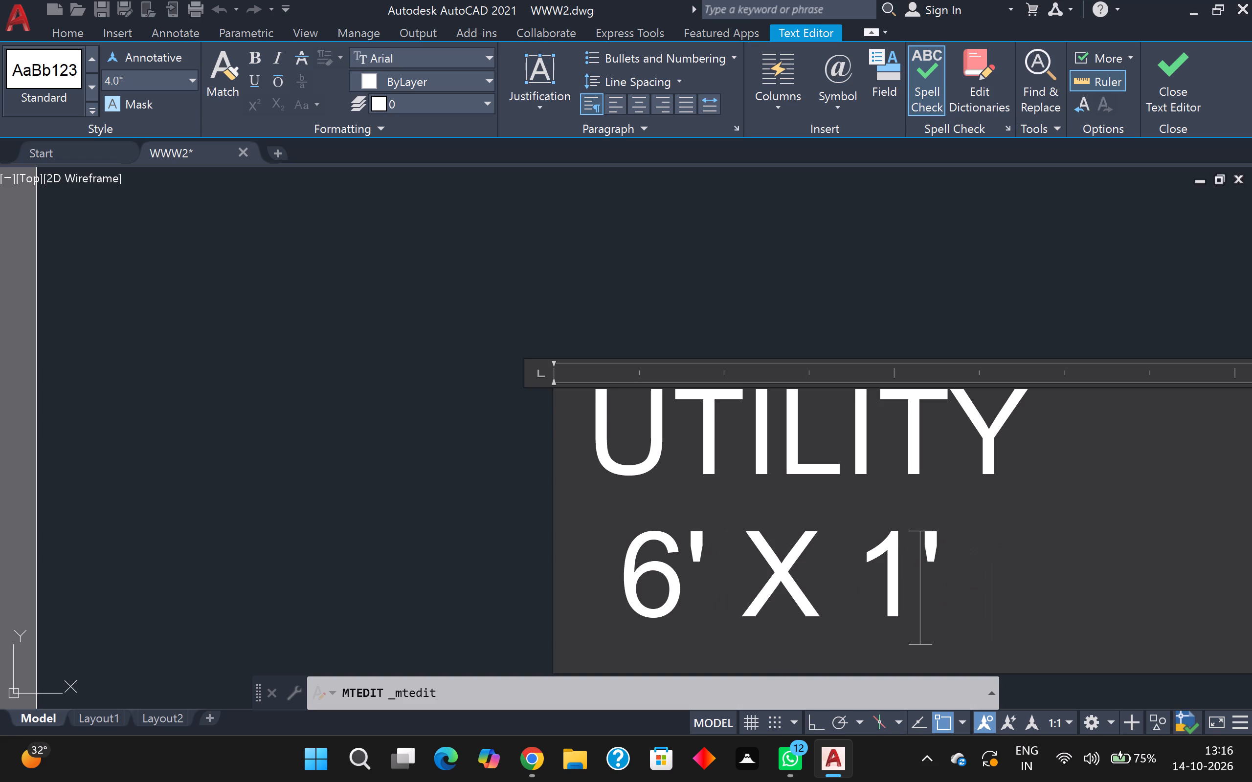
pyautogui.press('0')
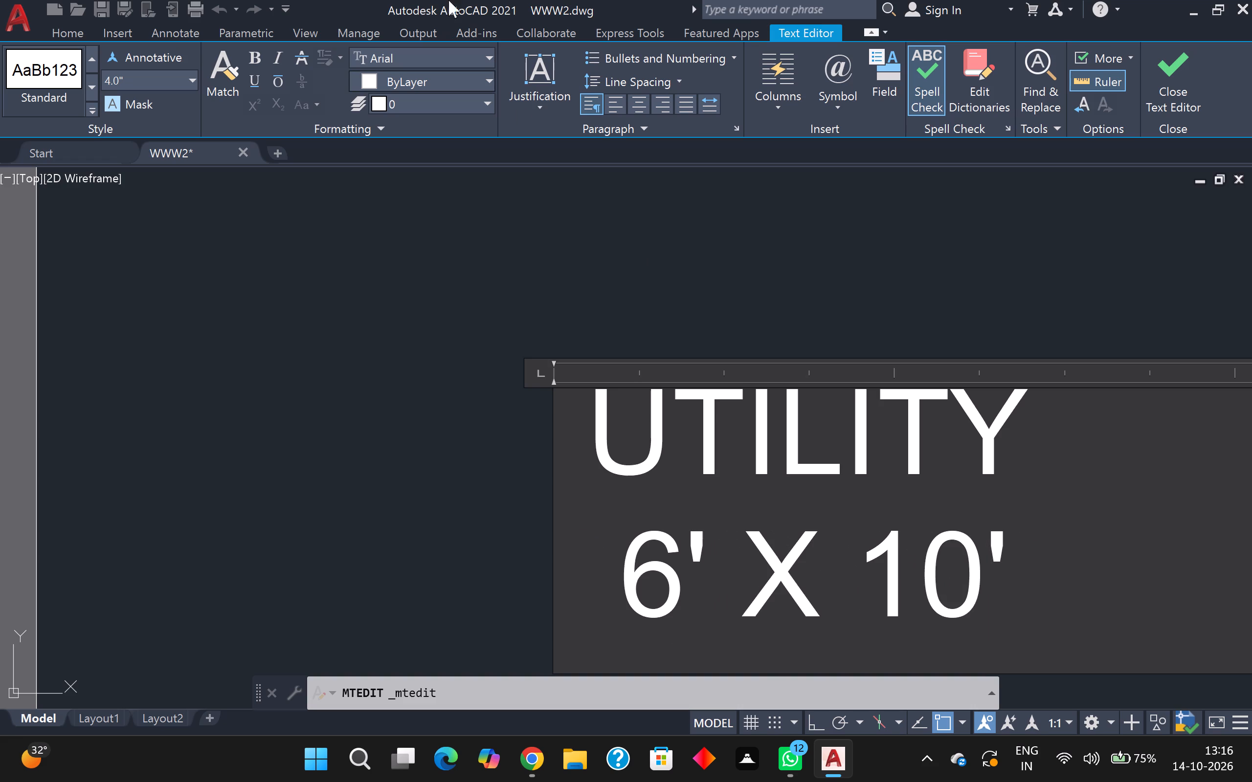
pyautogui.click(293, 307)
# Change the label name in the shelved room south of the utility to STOREROOOM.
pyautogui.scroll(-6, 296, 304)
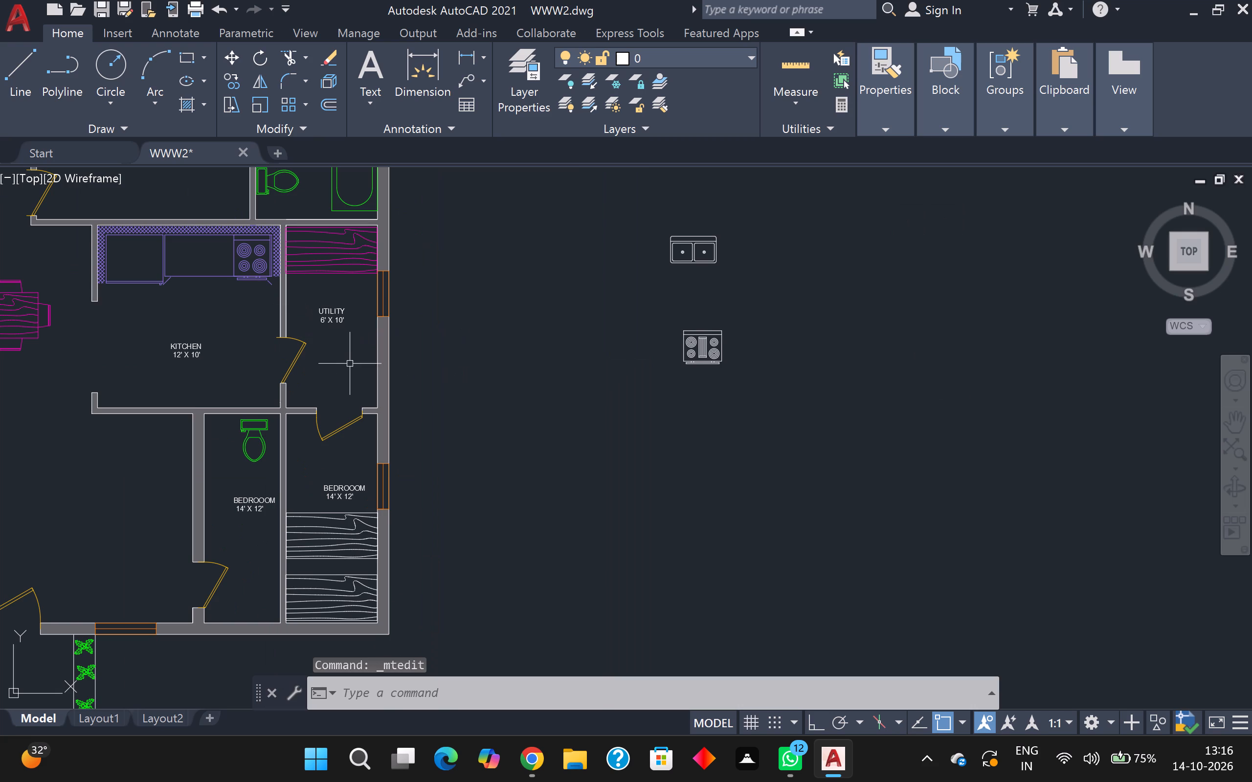
pyautogui.moveTo(350, 365); pyautogui.dragTo(472, 308, button='middle')
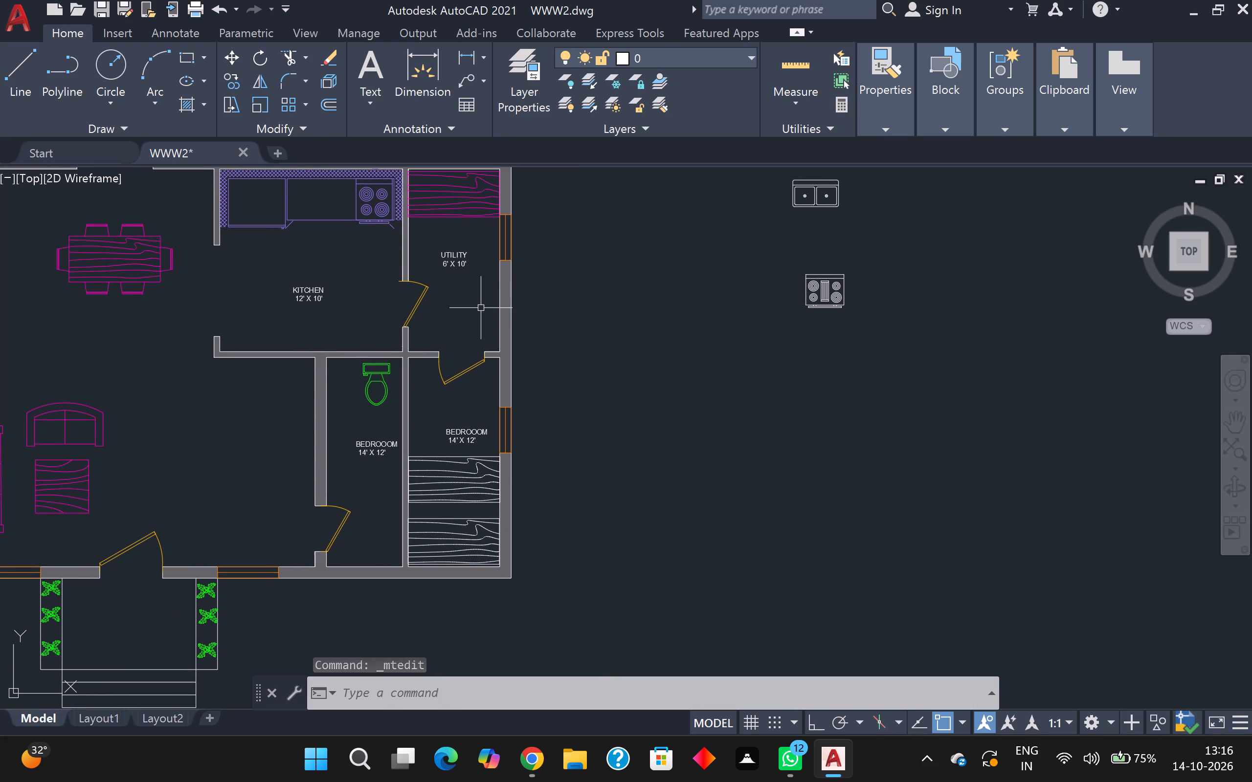
pyautogui.moveTo(459, 425); pyautogui.dragTo(454, 369, button='middle')
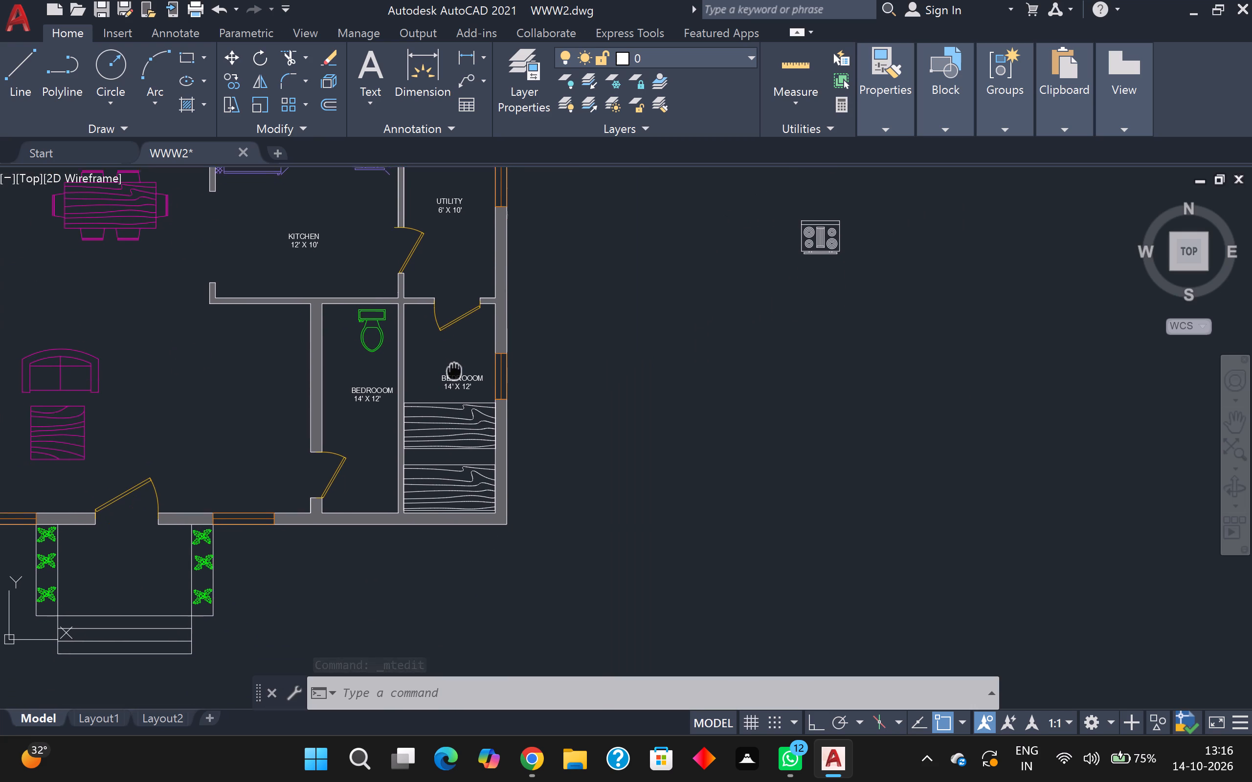
pyautogui.moveTo(454, 369); pyautogui.dragTo(454, 367, button='middle')
pyautogui.scroll(2, 454, 367)
pyautogui.scroll(-2, 472, 366)
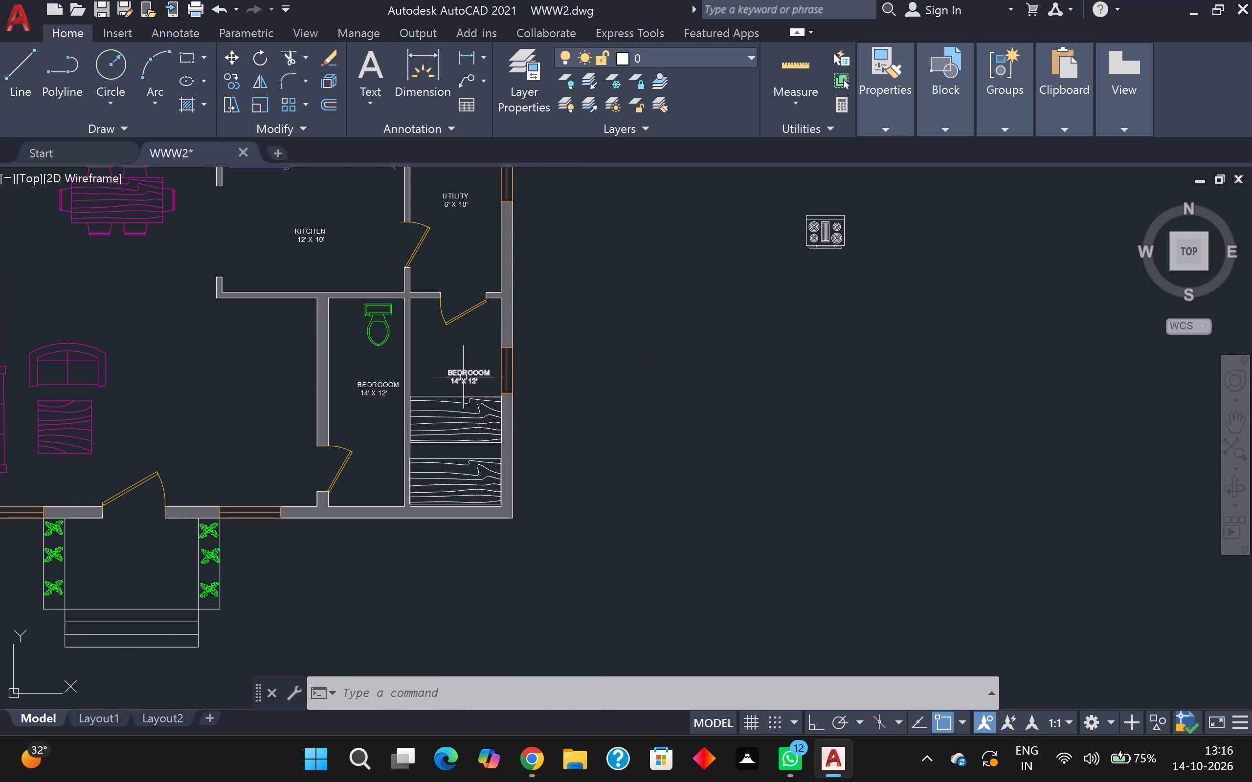
pyautogui.doubleClick(463, 377)
pyautogui.scroll(4, 472, 367)
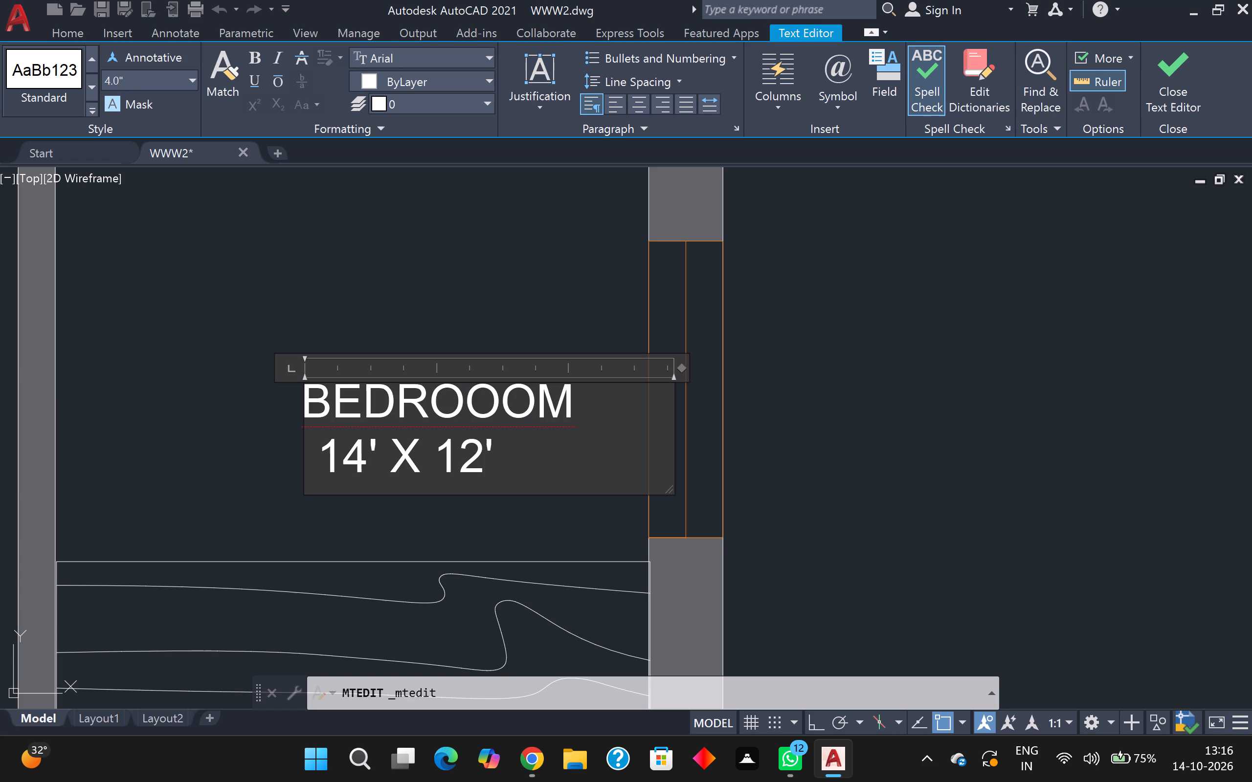
pyautogui.click(396, 400)
pyautogui.press('BackSpace')
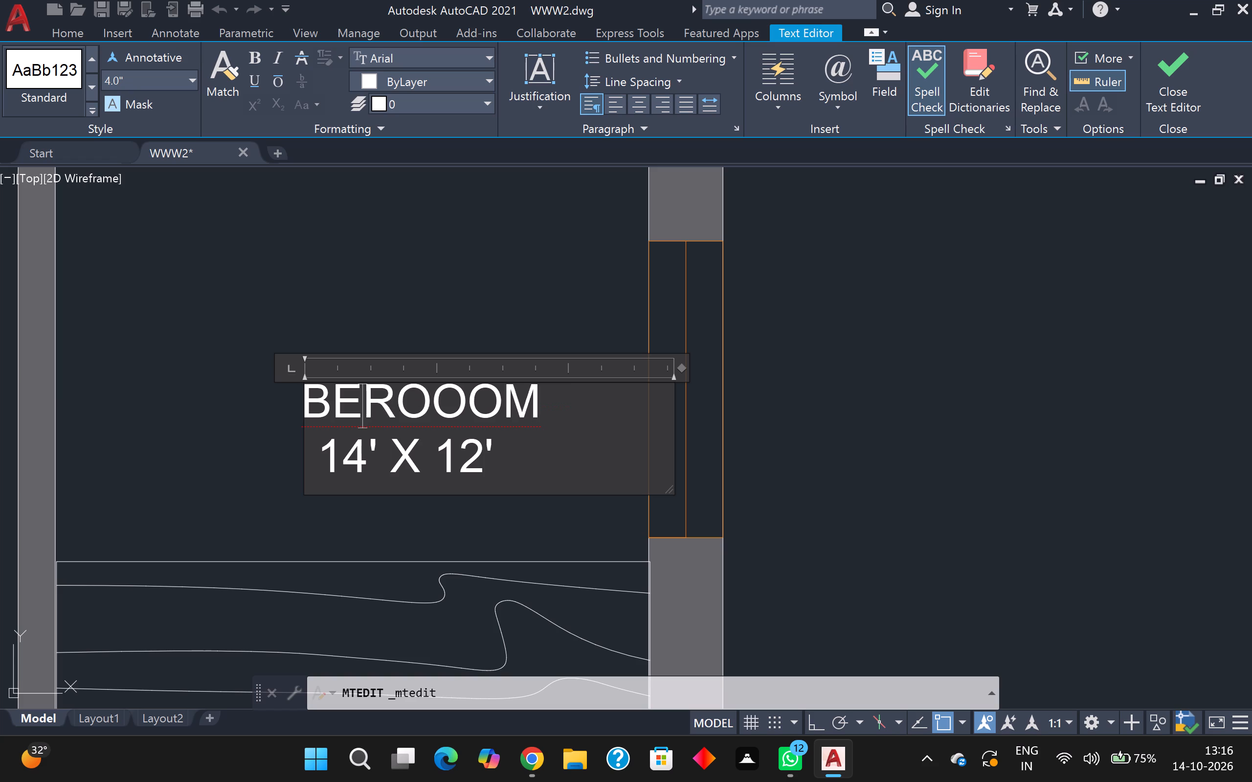
pyautogui.press('BackSpace')
pyautogui.press('BackSpace')
pyautogui.press('space')
pyautogui.write('STORE')
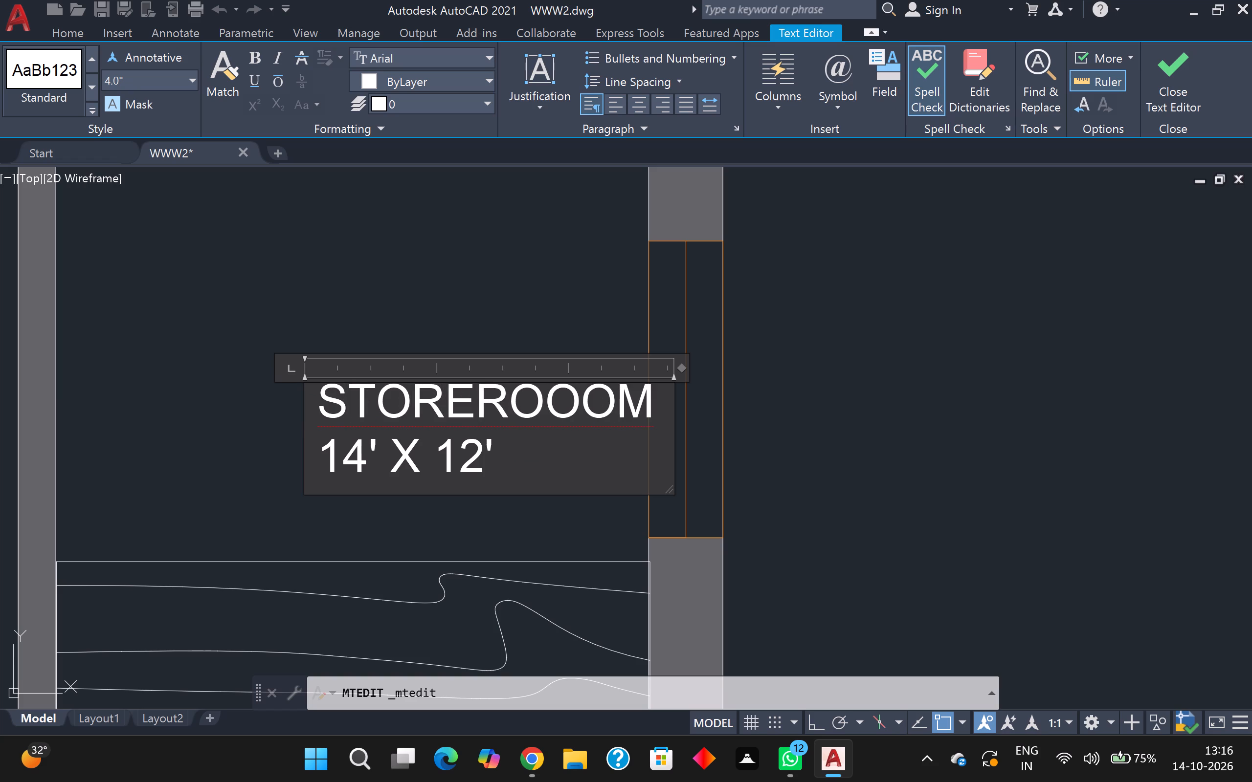
# Set the dimensions in the STOREROOOM label to 5' X 8' and finish the text edit.
pyautogui.click(360, 464)
pyautogui.press('BackSpace')
pyautogui.press('BackSpace')
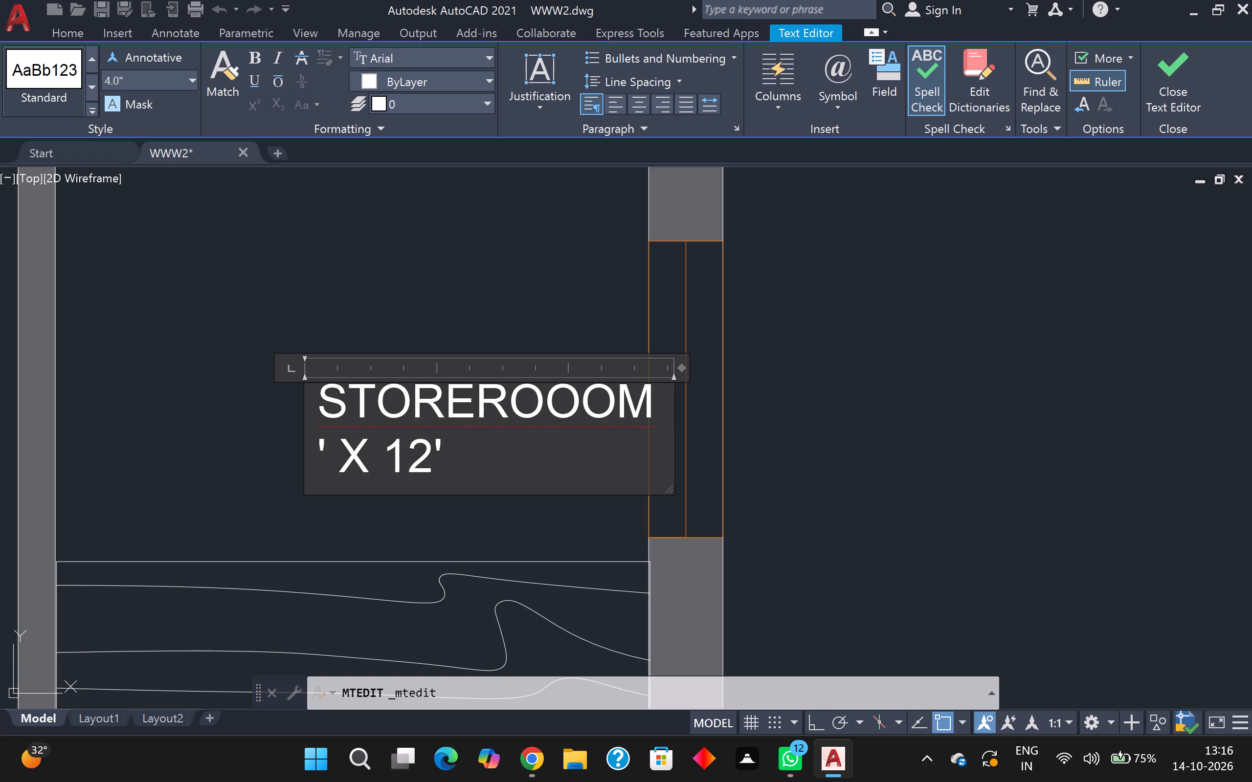
pyautogui.press('5')
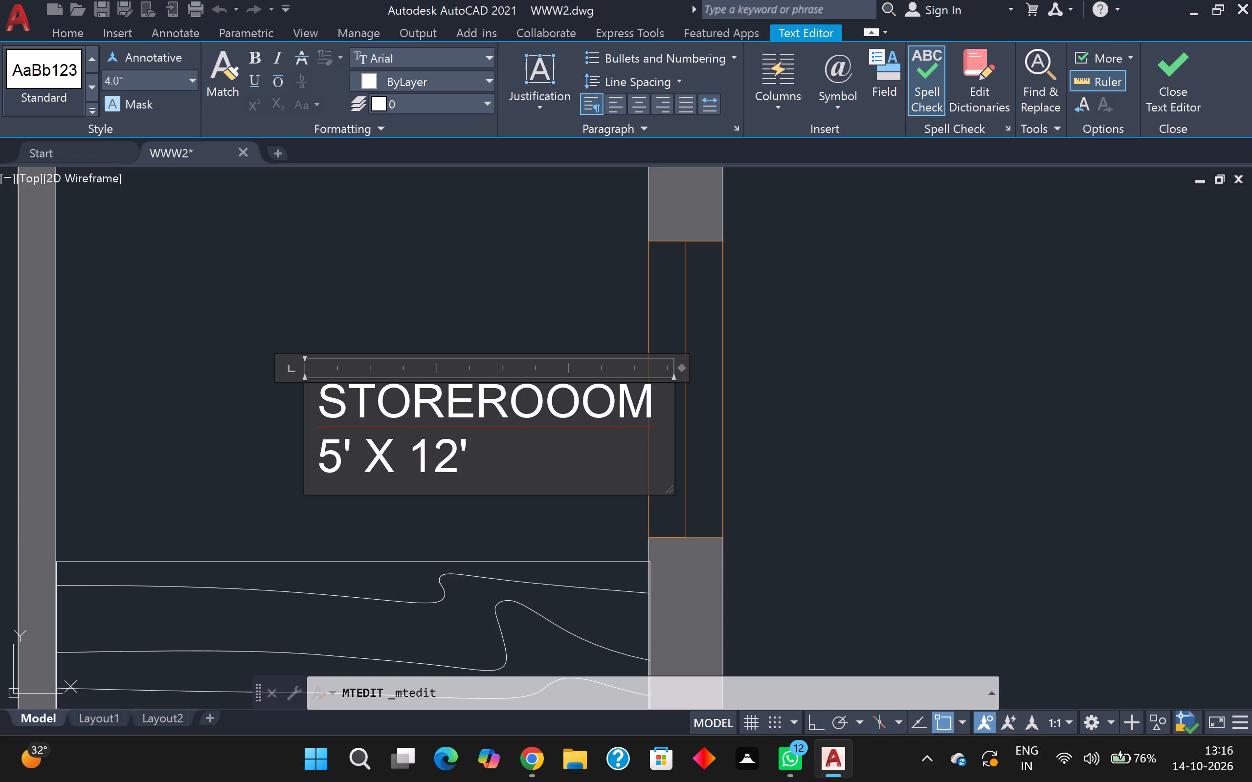
pyautogui.click(454, 457)
pyautogui.press('BackSpace')
pyautogui.press('BackSpace')
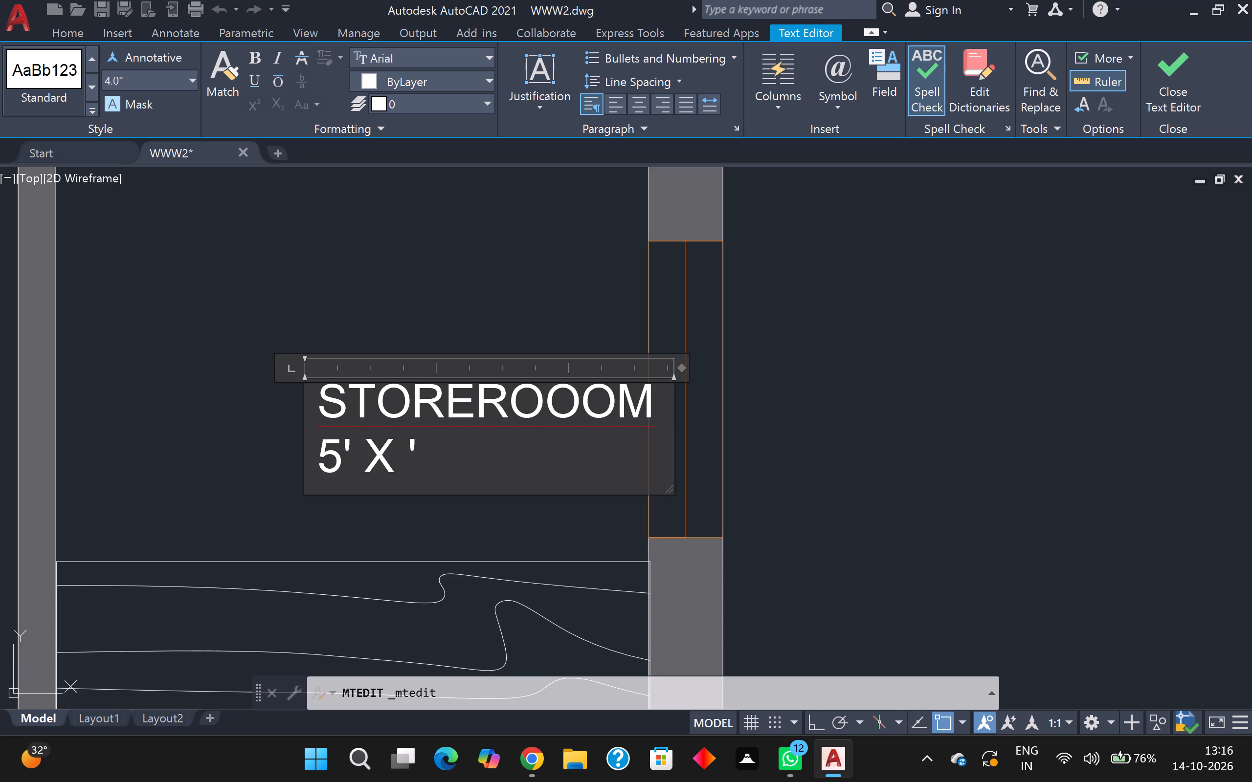
pyautogui.press('8')
pyautogui.click(473, 293)
# Move the STOREROOOM label west so that it sits inside the storeroom, above the shelves.
pyautogui.scroll(-4, 472, 293)
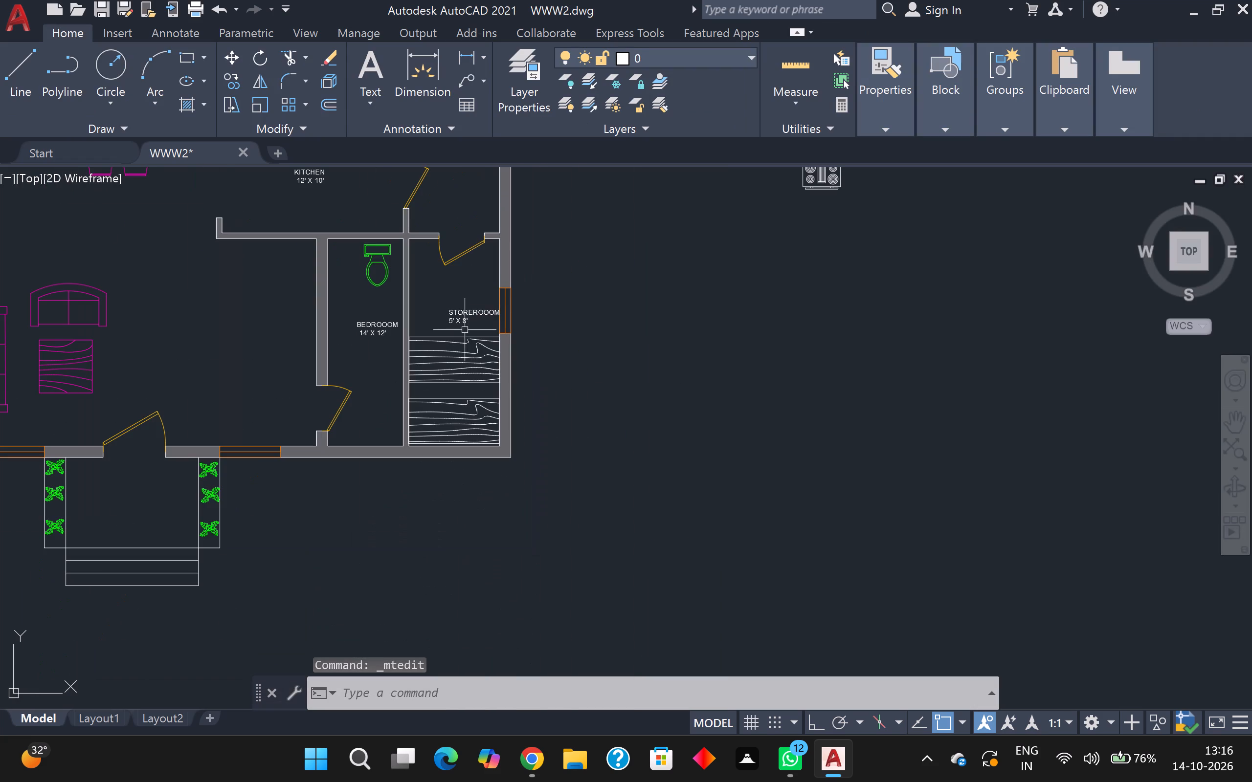
pyautogui.click(470, 318)
pyautogui.press('m')
pyautogui.press('Return')
pyautogui.click(470, 318)
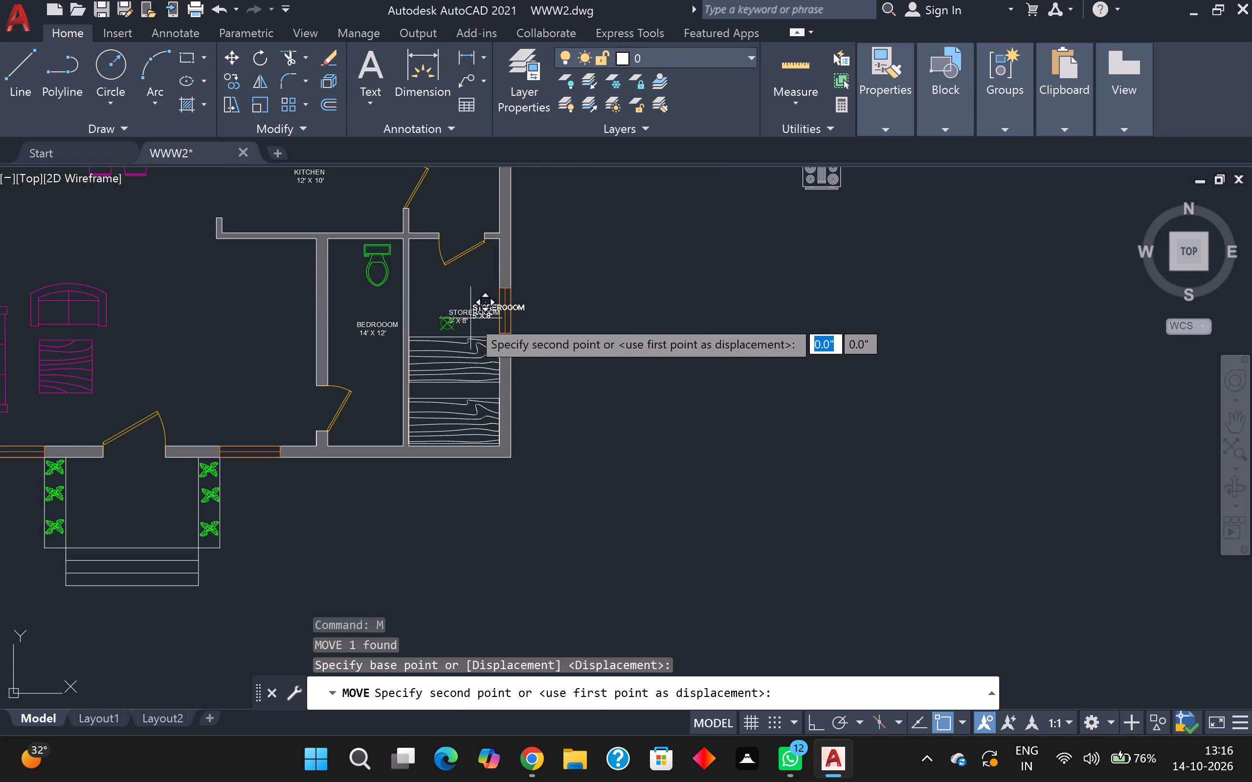
pyautogui.click(435, 312)
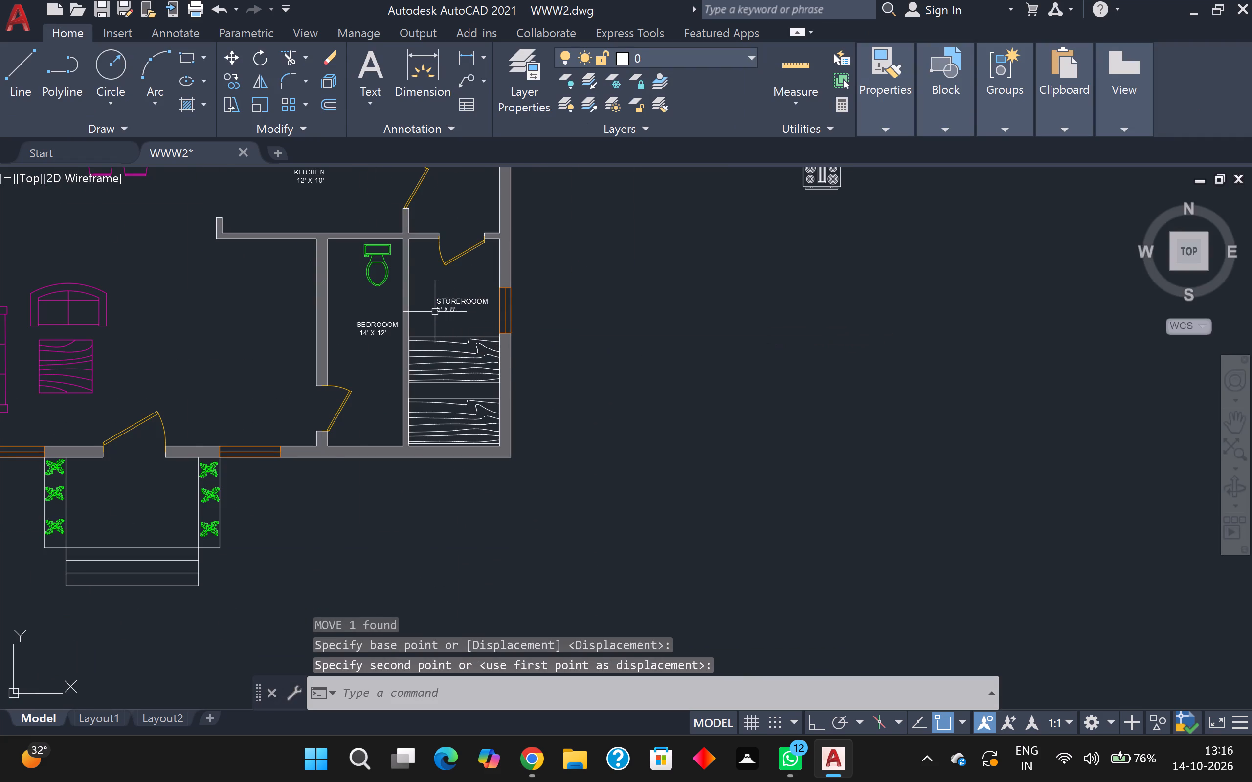
# Delete the BEDROOOM label from the narrow toilet room west of the storeroom.
pyautogui.scroll(-1, 435, 312)
pyautogui.scroll(2, 359, 349)
pyautogui.scroll(-2, 366, 338)
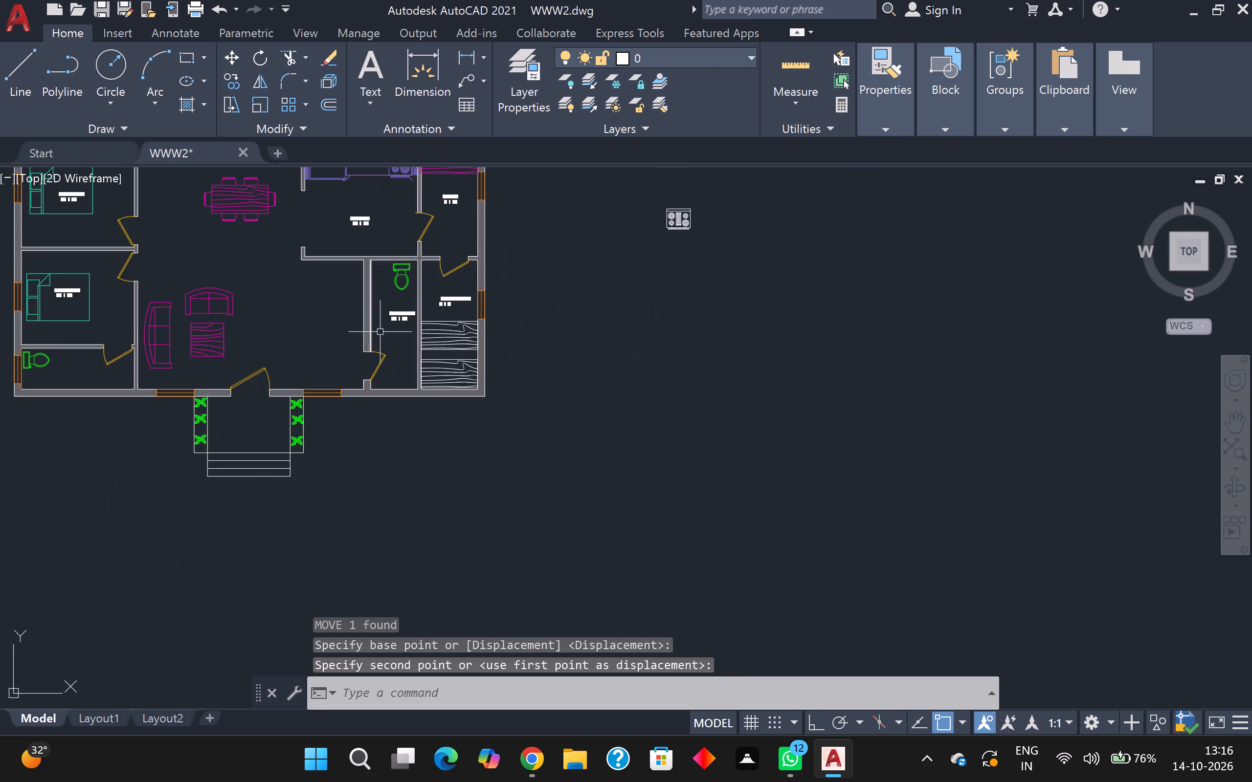
pyautogui.scroll(2, 386, 326)
pyautogui.click(428, 297)
pyautogui.press('Delete')
pyautogui.scroll(1, 428, 297)
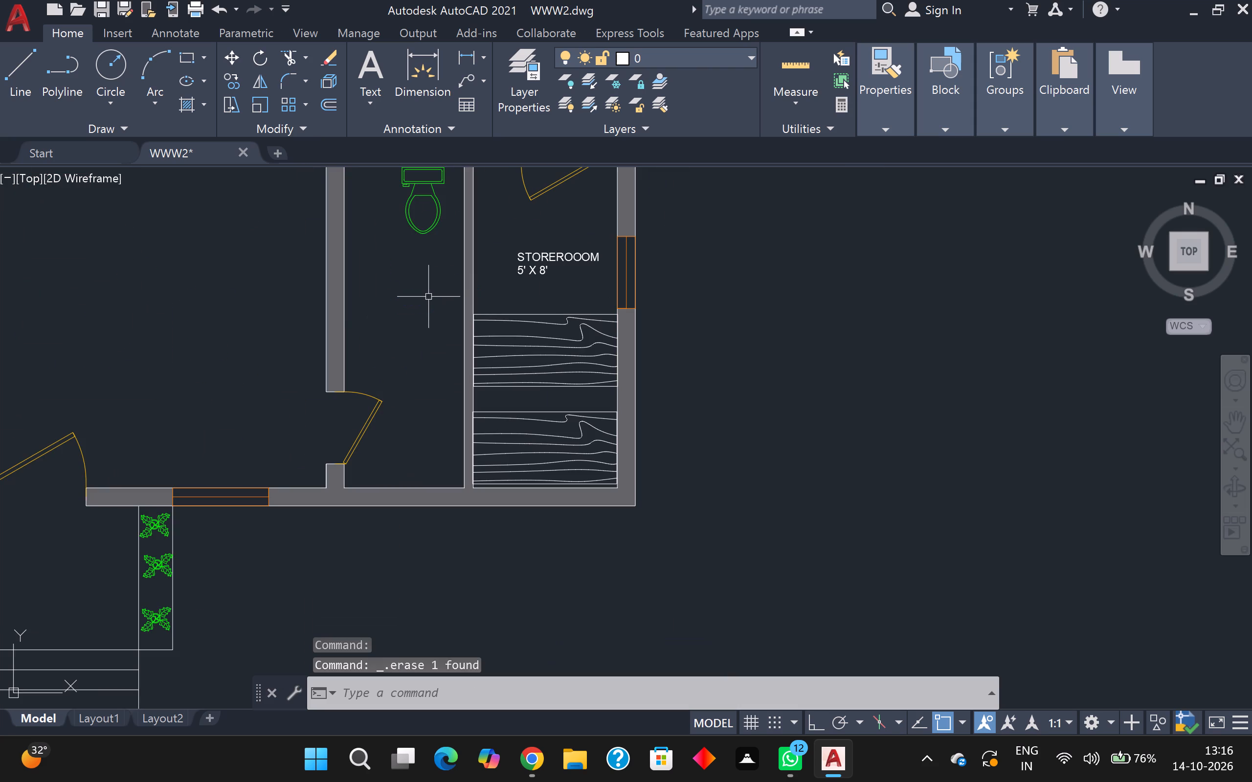
# Look over the rooms across the floor plan to check which ones have labels.
pyautogui.scroll(-3, 428, 297)
pyautogui.moveTo(352, 307); pyautogui.dragTo(553, 382, button='middle')
pyautogui.scroll(2, 313, 374)
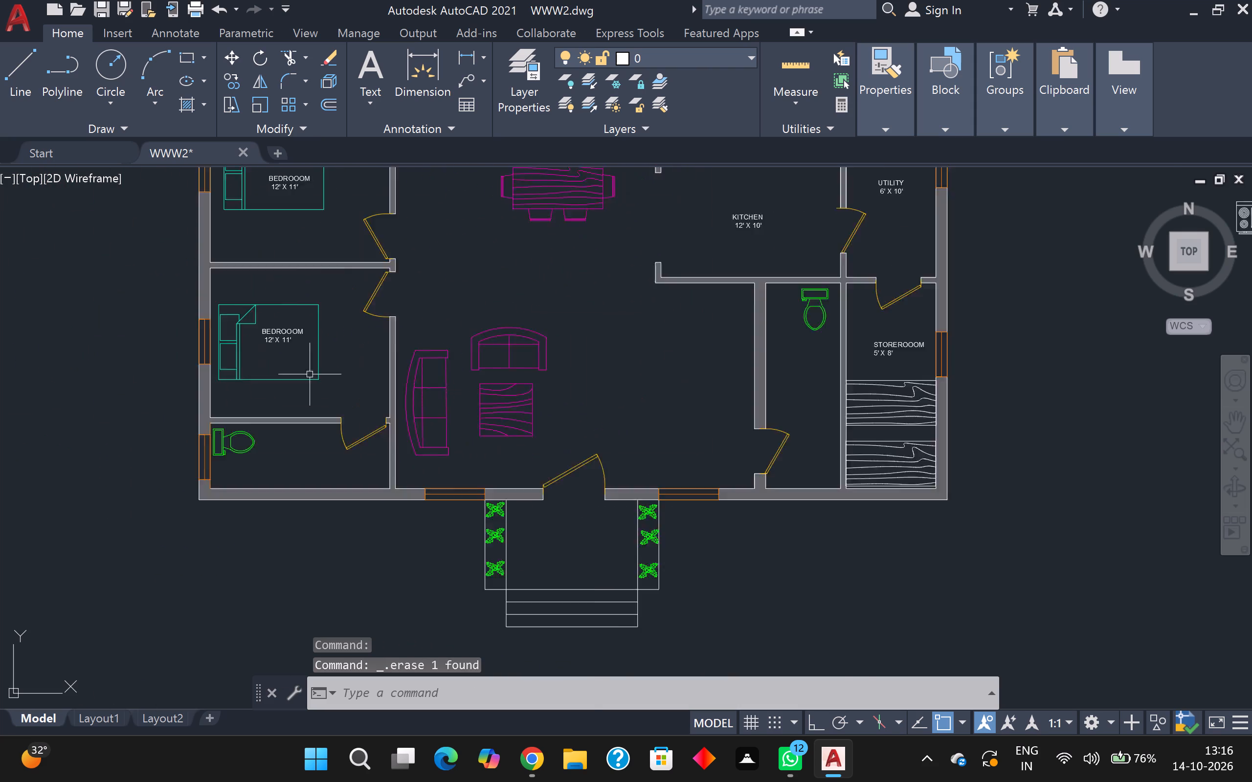
pyautogui.moveTo(291, 375); pyautogui.dragTo(330, 542, button='middle')
pyautogui.scroll(-2, 450, 338)
pyautogui.moveTo(530, 318); pyautogui.dragTo(530, 358, button='middle')
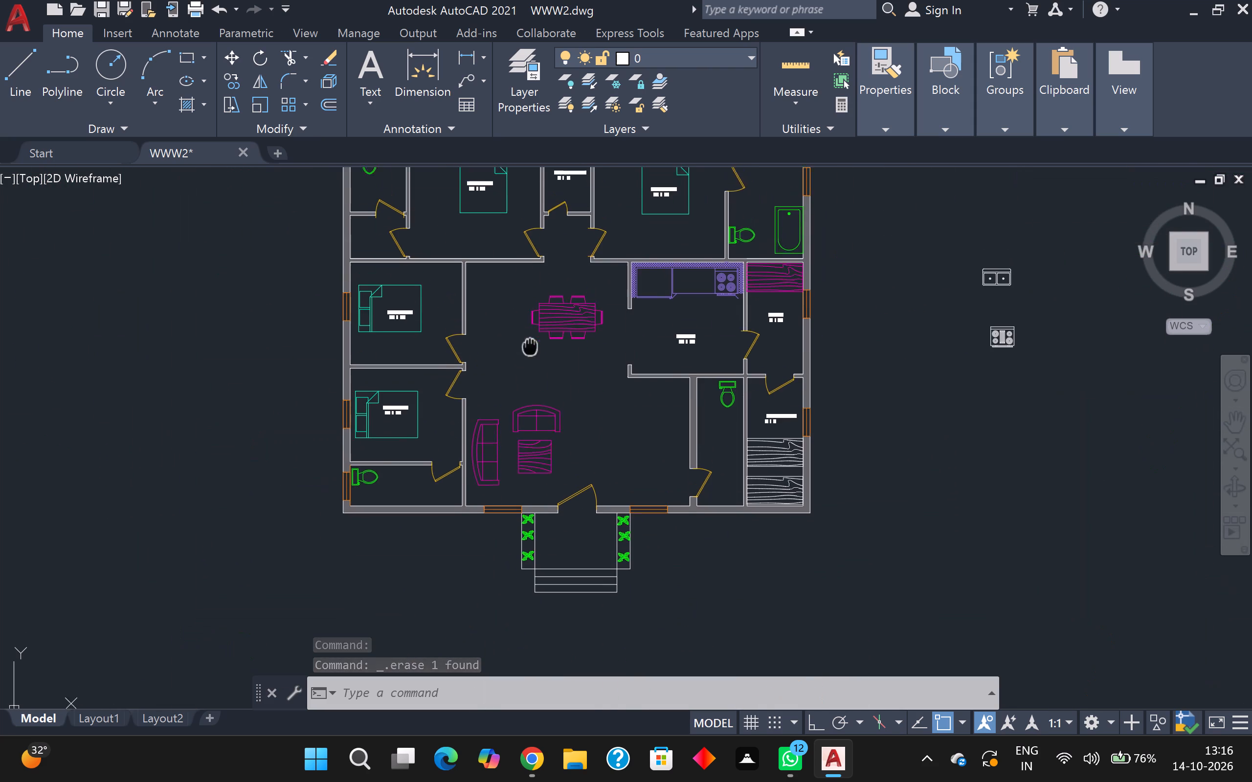
pyautogui.moveTo(530, 358); pyautogui.dragTo(536, 503, button='middle')
pyautogui.scroll(2, 724, 489)
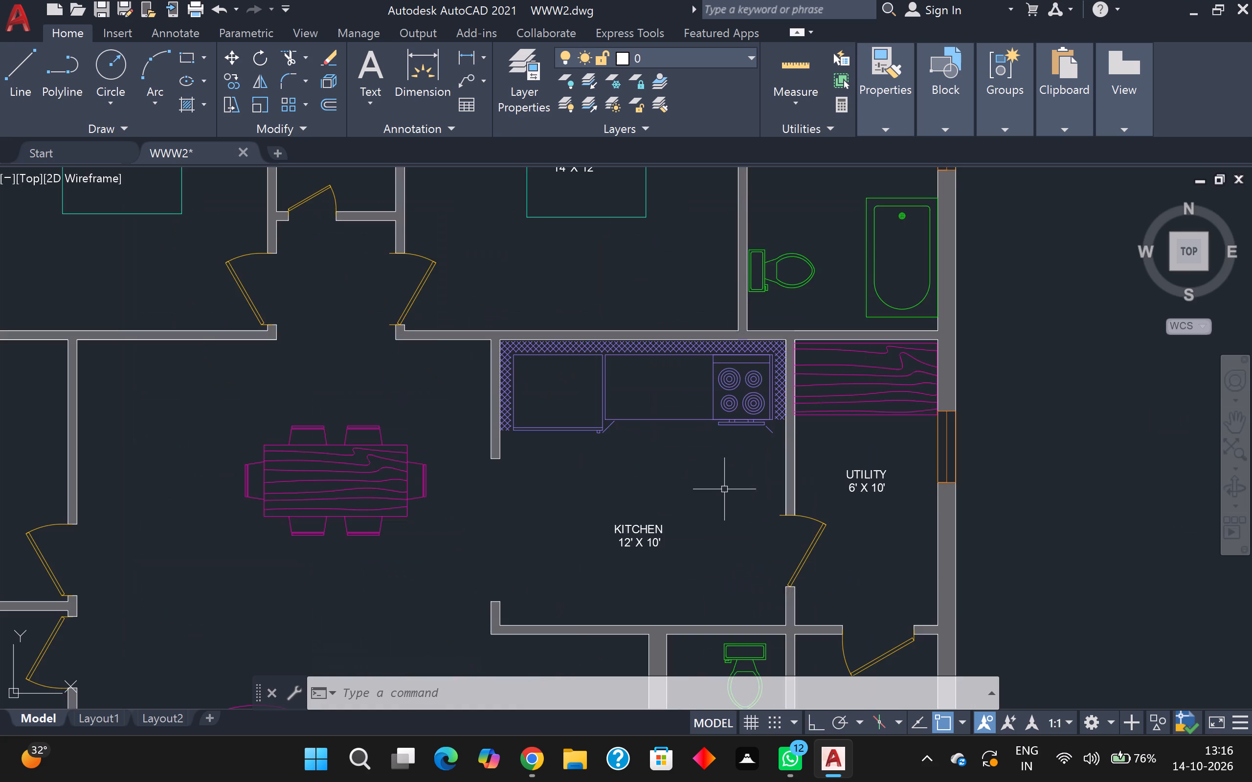
pyautogui.scroll(-1, 724, 486)
pyautogui.scroll(-2, 602, 505)
pyautogui.scroll(3, 442, 447)
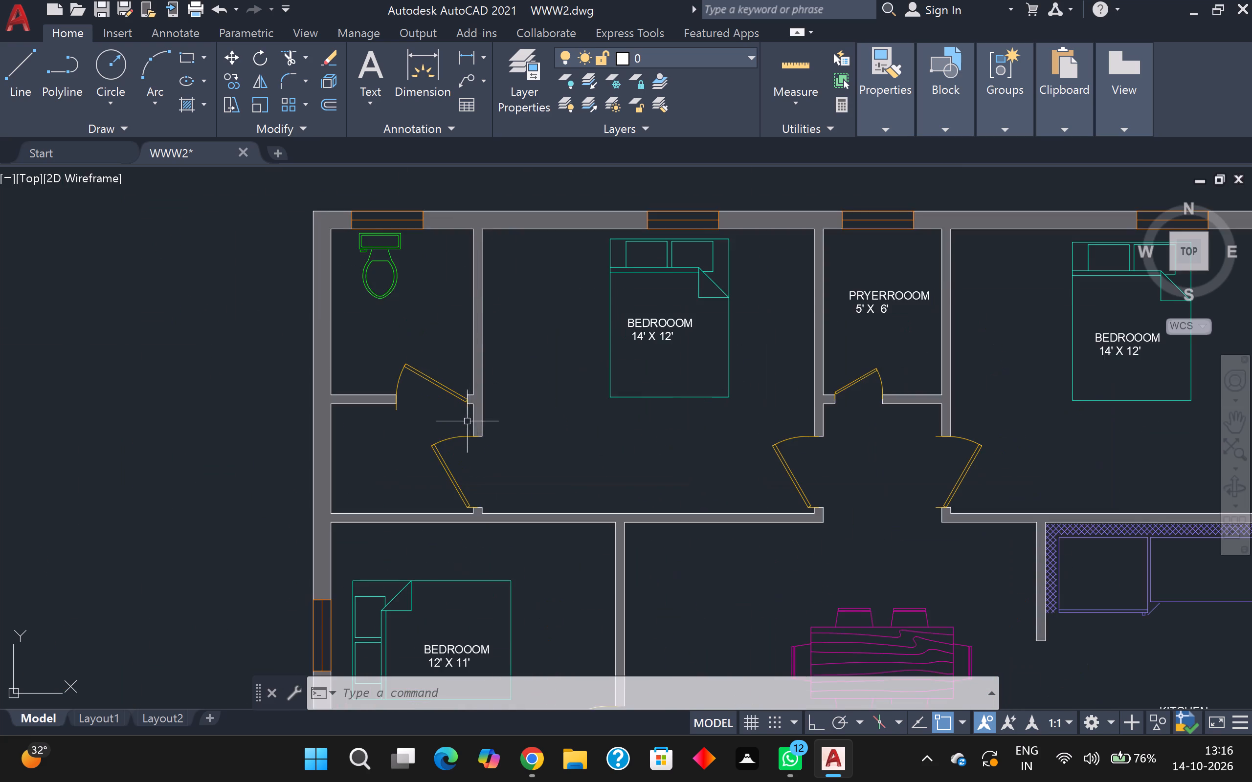
# Move the 14' X 12' BEDROOOM label from the northwest bedroom's bed into the toilet room in the northwest corner.
pyautogui.scroll(-1, 469, 418)
pyautogui.scroll(2, 580, 380)
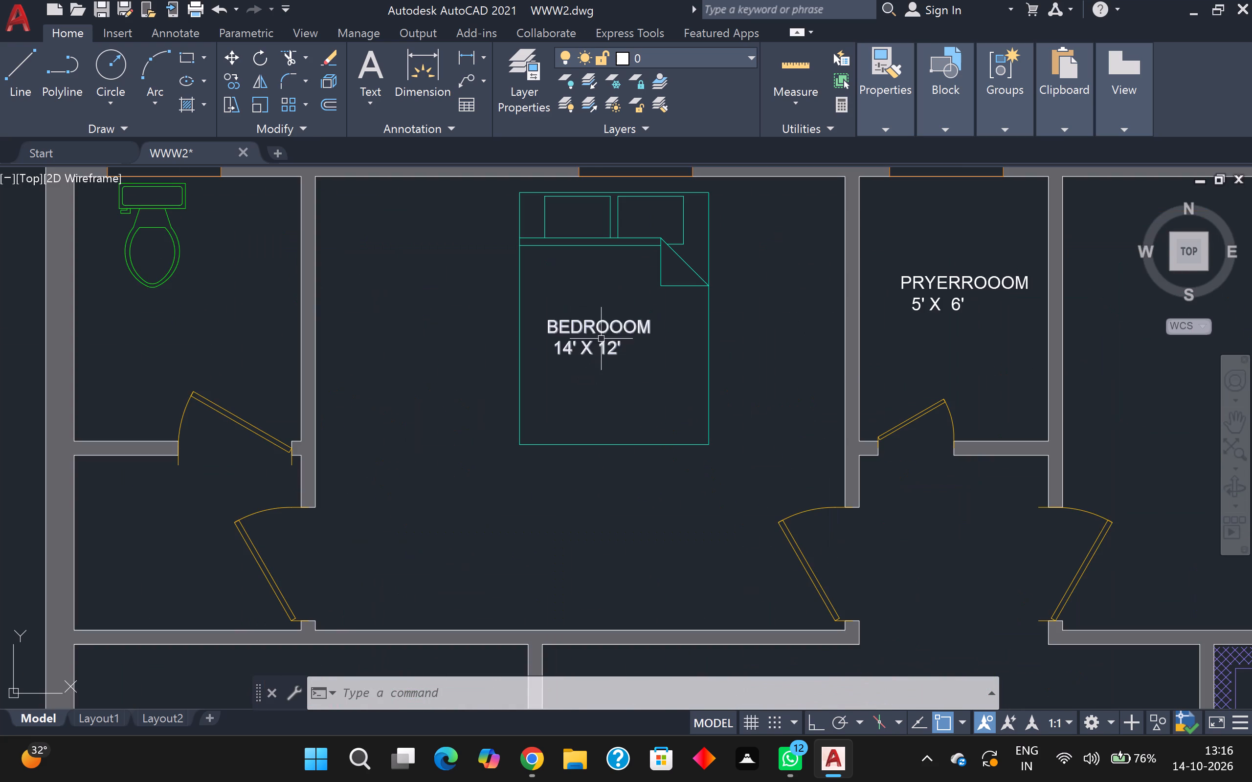
pyautogui.click(602, 338)
pyautogui.click(603, 339)
pyautogui.click(603, 329)
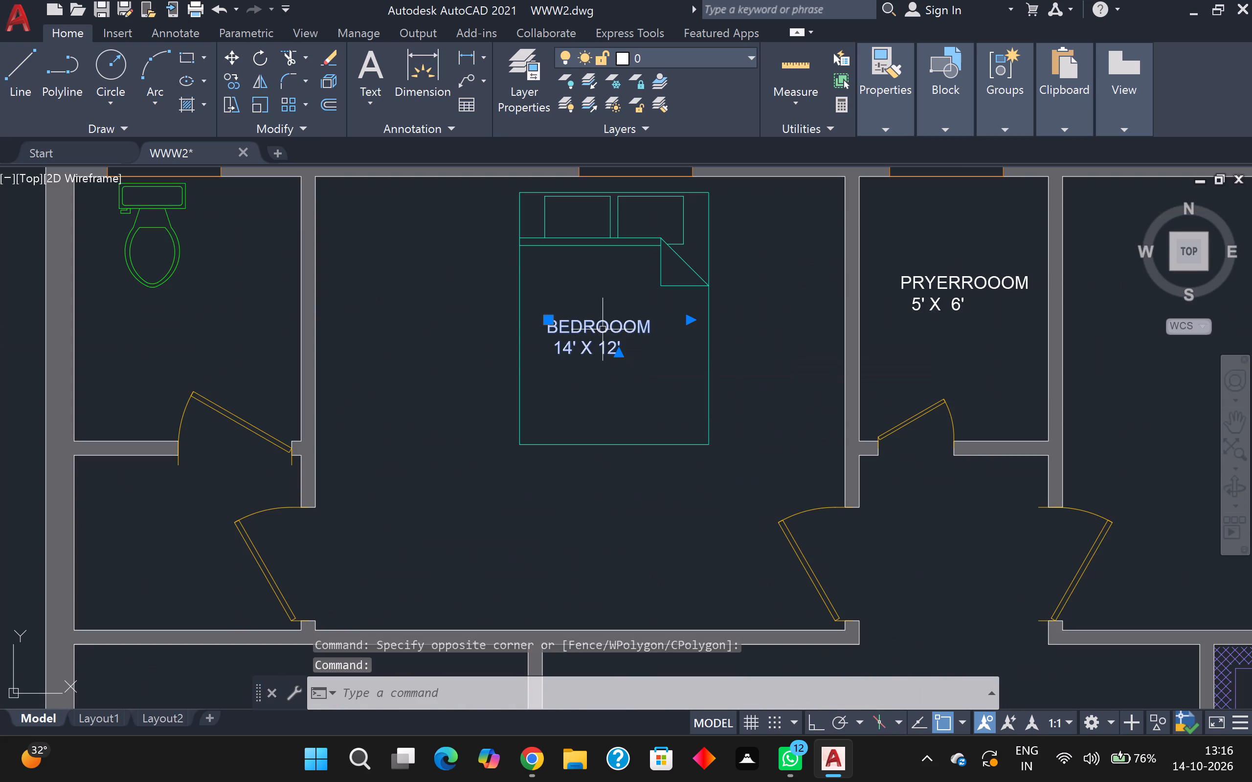
pyautogui.press('m')
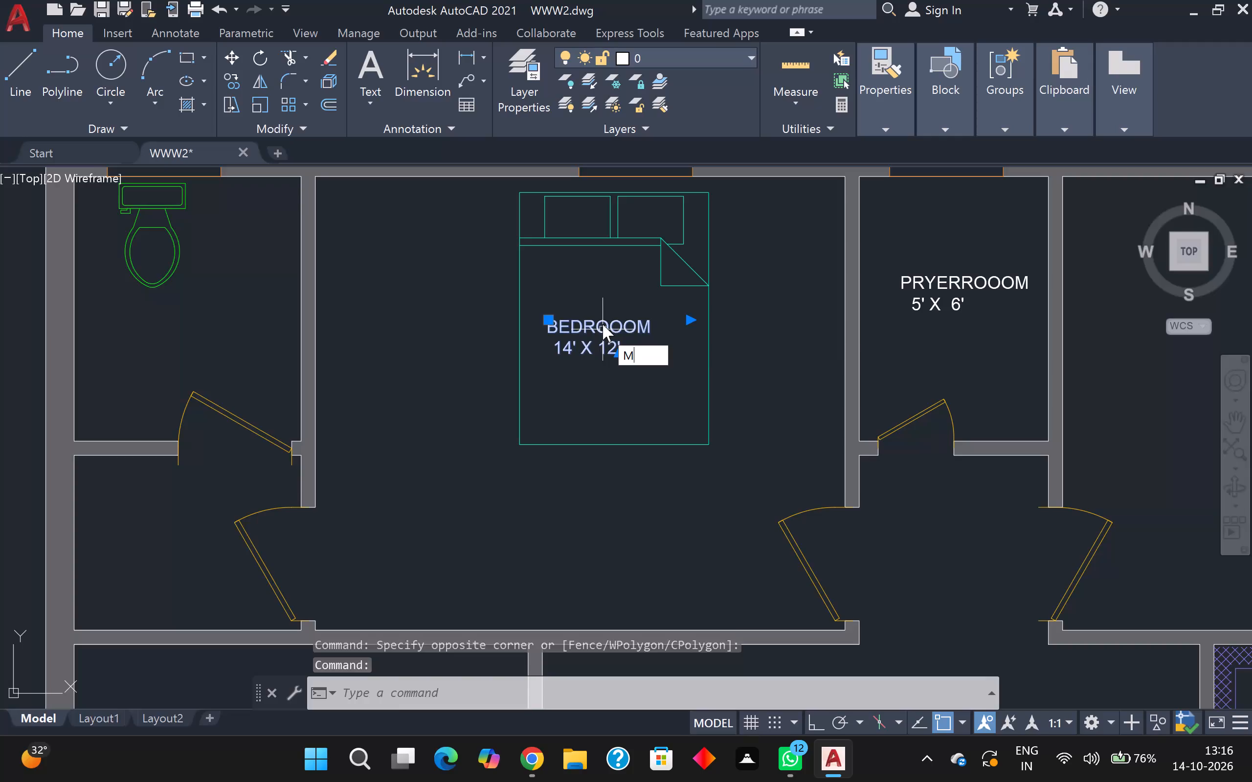
pyautogui.press('Return')
pyautogui.click(603, 324)
pyautogui.click(191, 314)
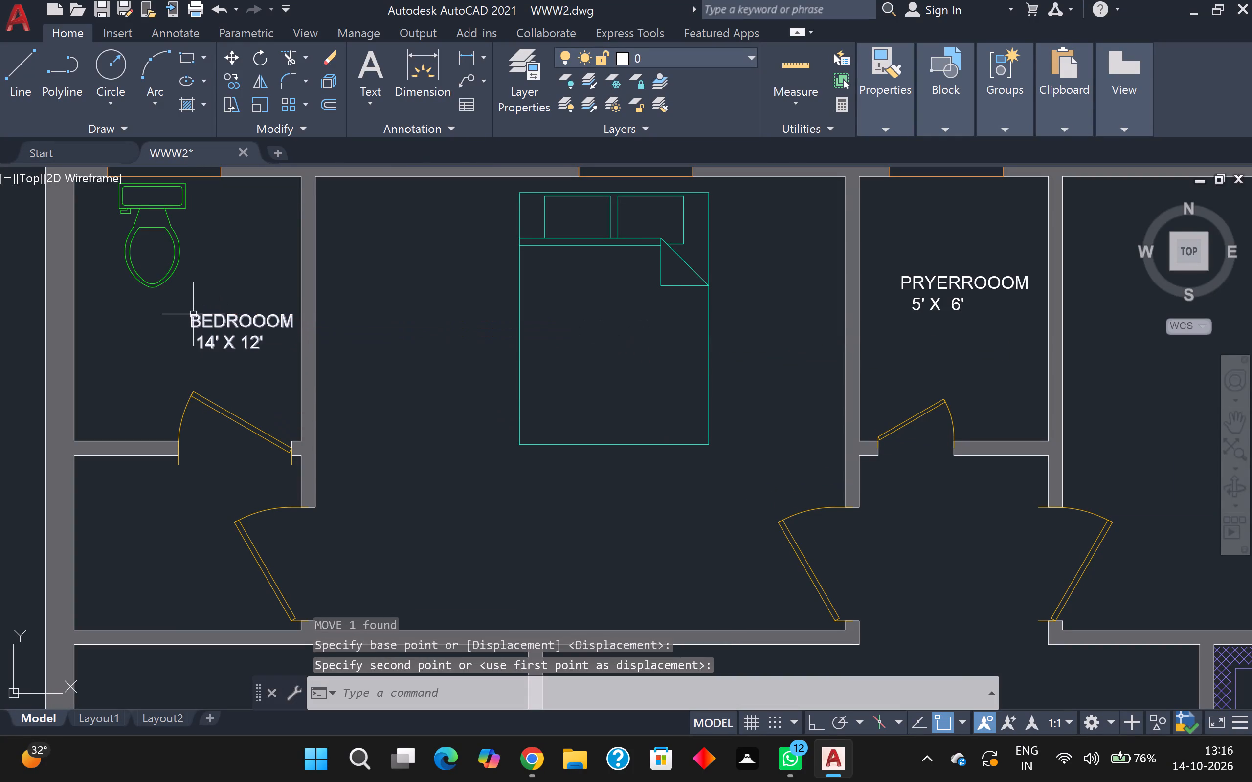
# Replace the BEDROOOM name with BATH ROOM in the northwest corner label, keeping the dimensions on their own line.
pyautogui.click(254, 323)
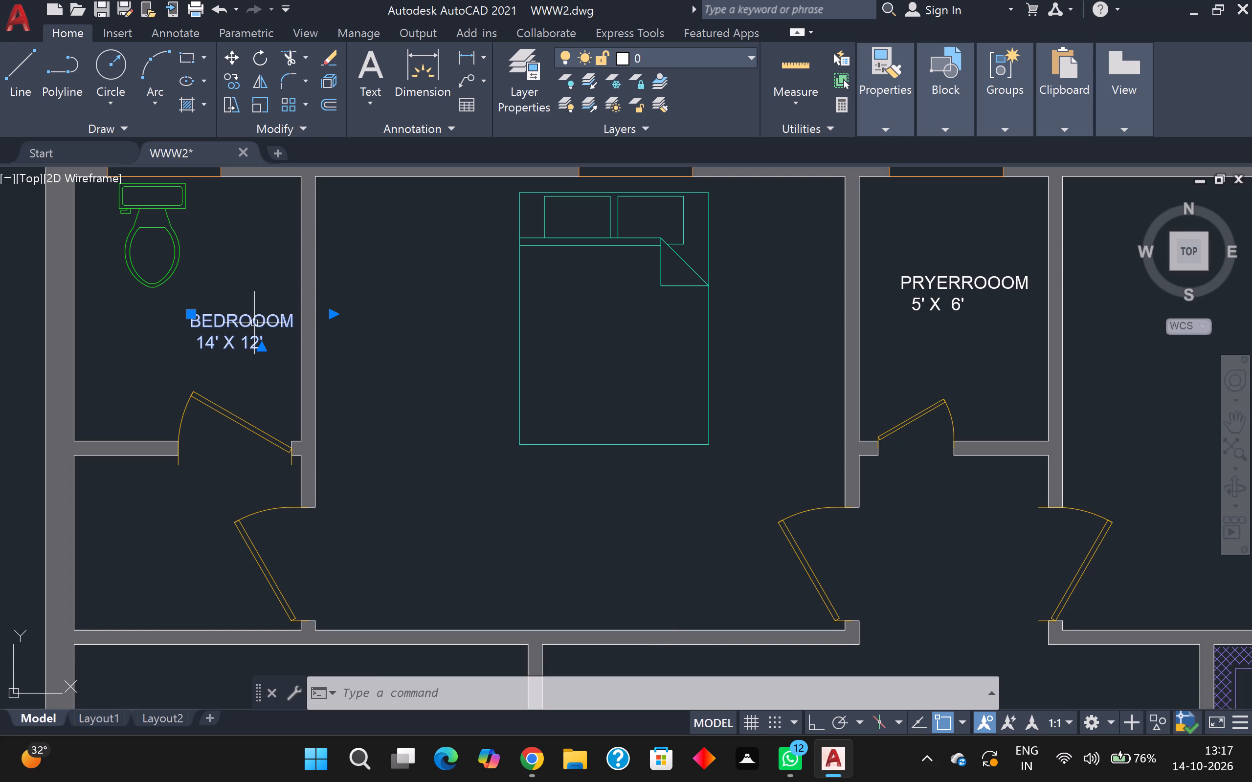
pyautogui.click(254, 323)
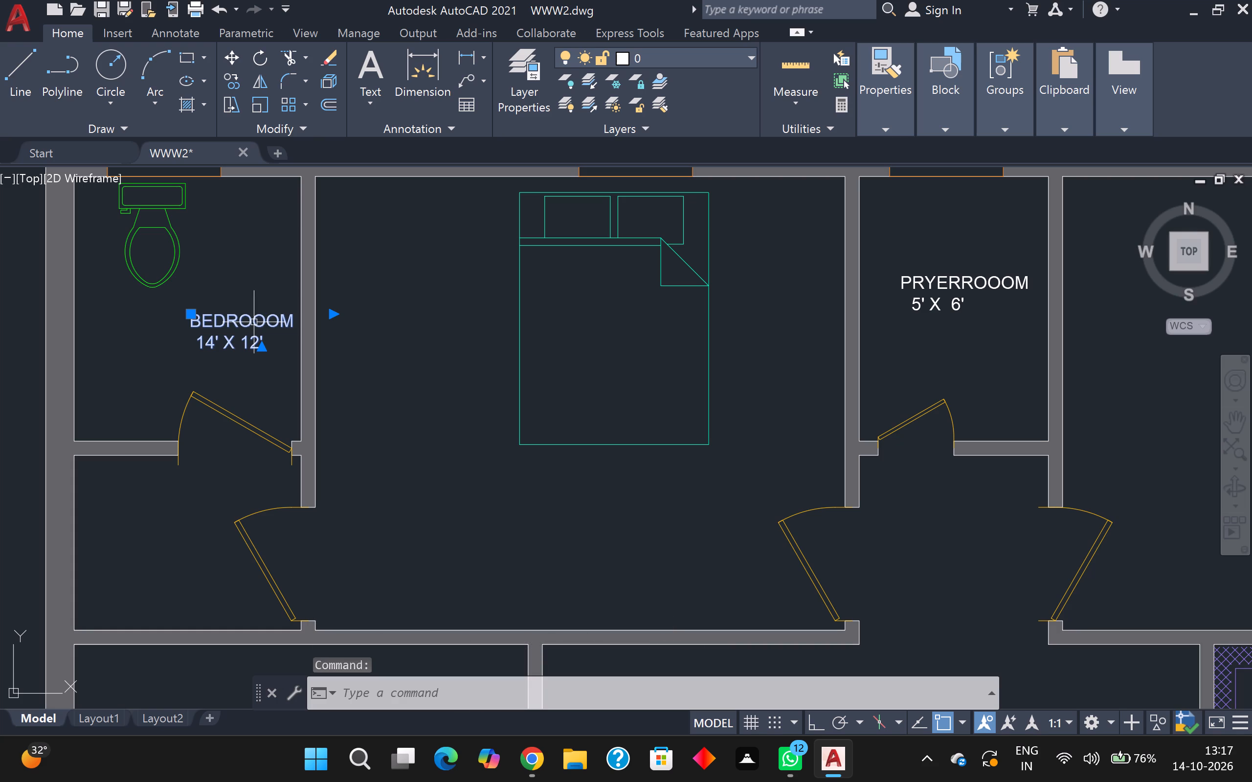
pyautogui.doubleClick(253, 322)
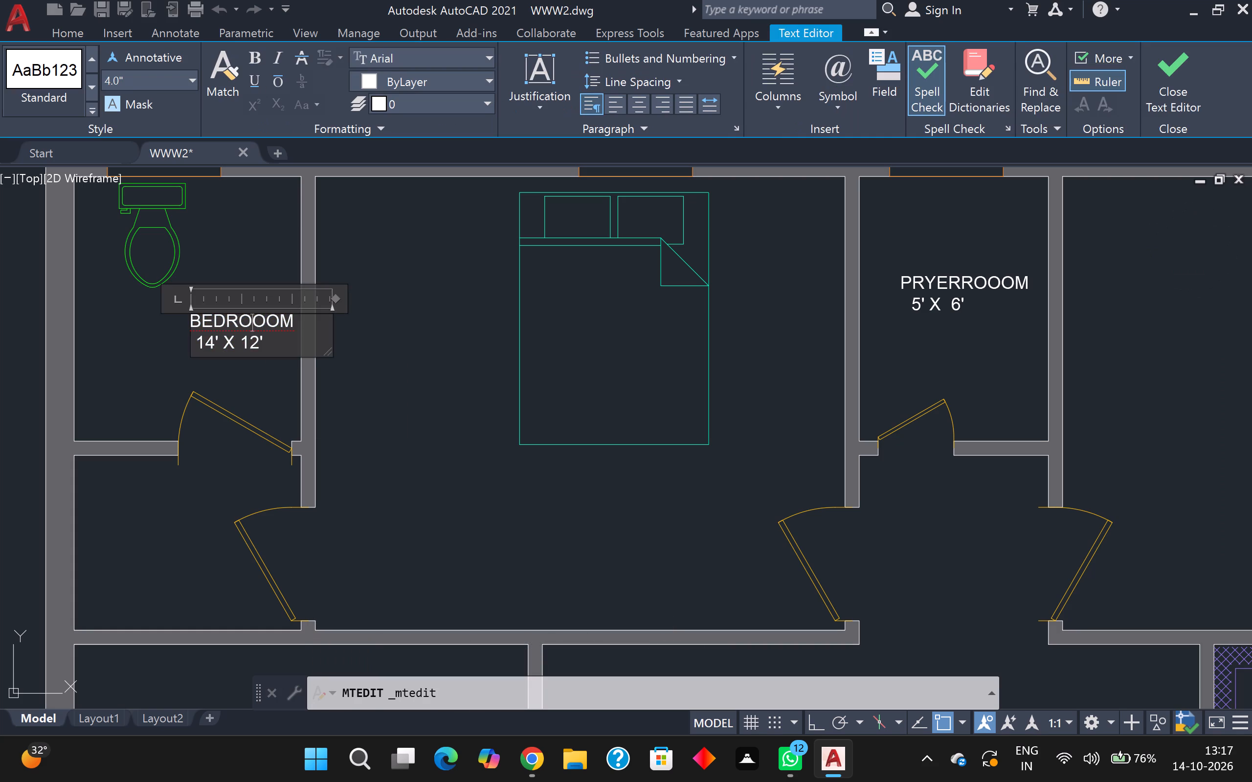
pyautogui.moveTo(307, 321); pyautogui.dragTo(185, 328)
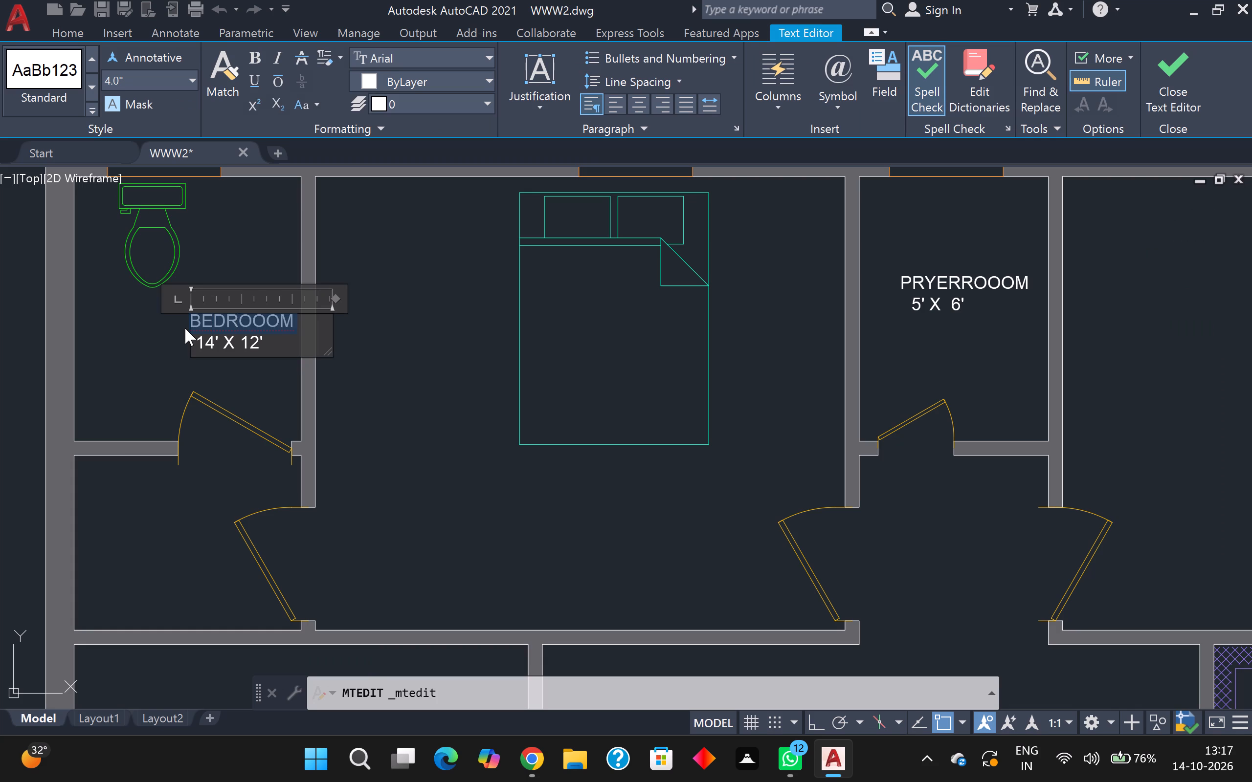
pyautogui.press('BackSpace')
pyautogui.write('BATH ROOM')
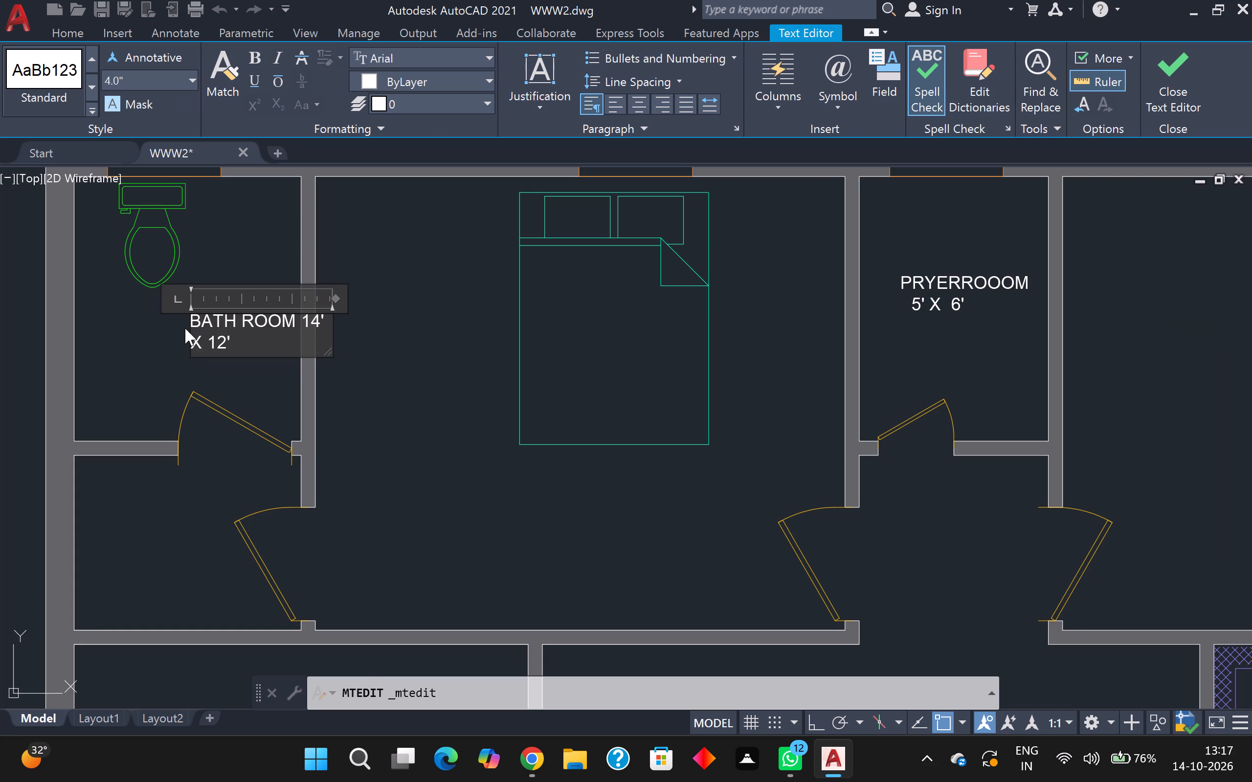
pyautogui.press('Return')
# Set the dimensions in the BATH ROOM label to 6' X 8' and finish the text edit.
pyautogui.scroll(2, 190, 344)
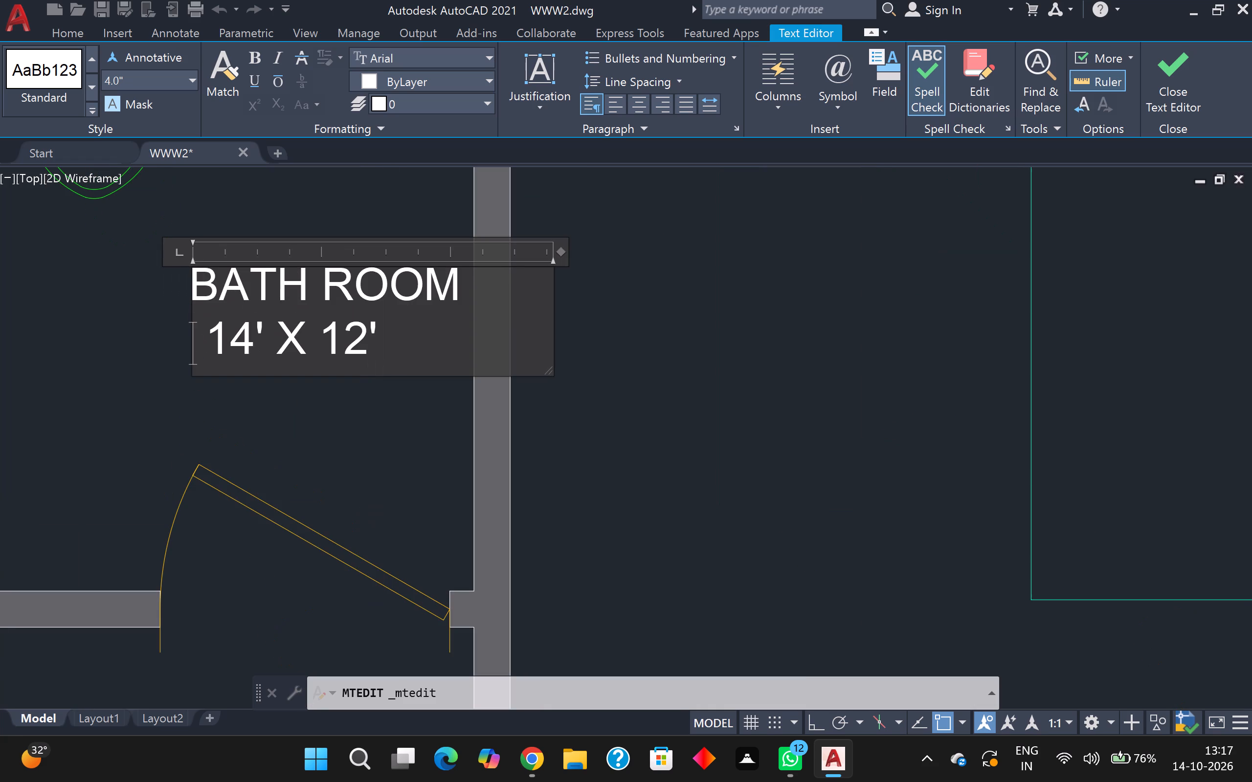
pyautogui.click(246, 339)
pyautogui.press('BackSpace')
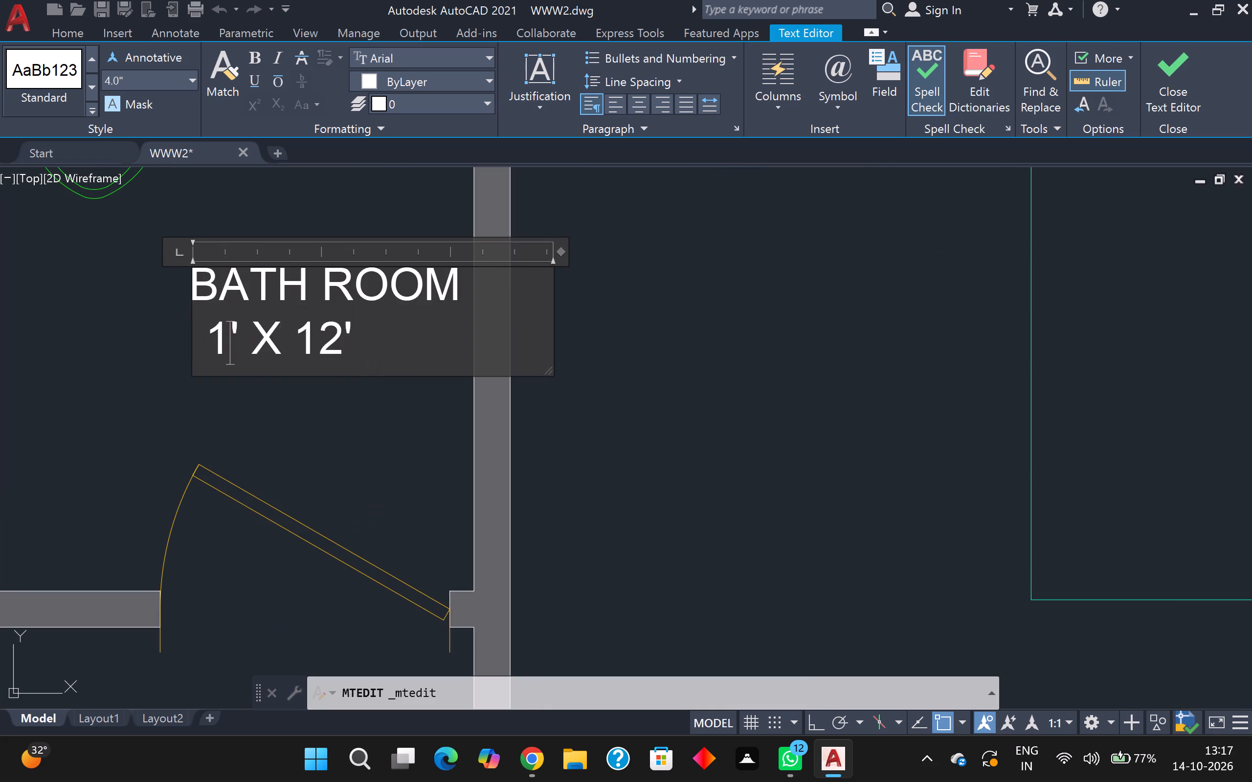
pyautogui.press('BackSpace')
pyautogui.press('space')
pyautogui.press('6')
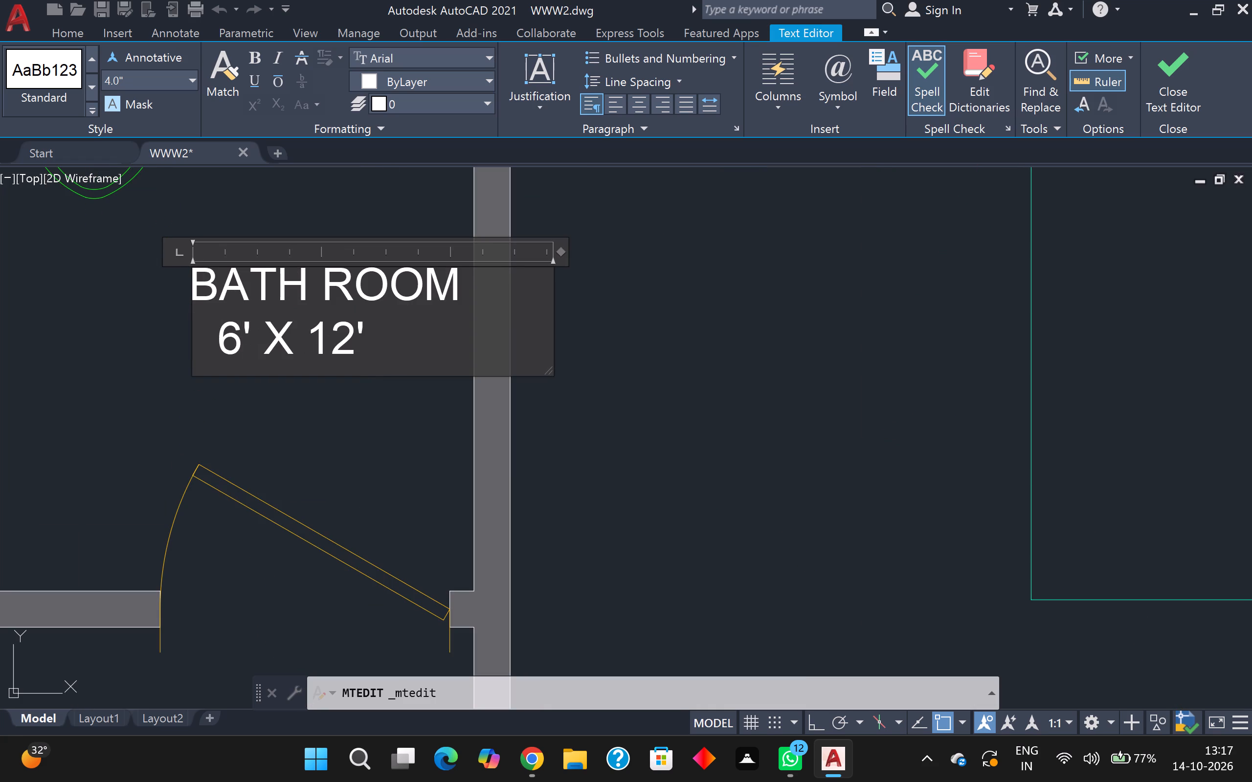
pyautogui.click(354, 342)
pyautogui.press('BackSpace')
pyautogui.press('BackSpace')
pyautogui.press('space')
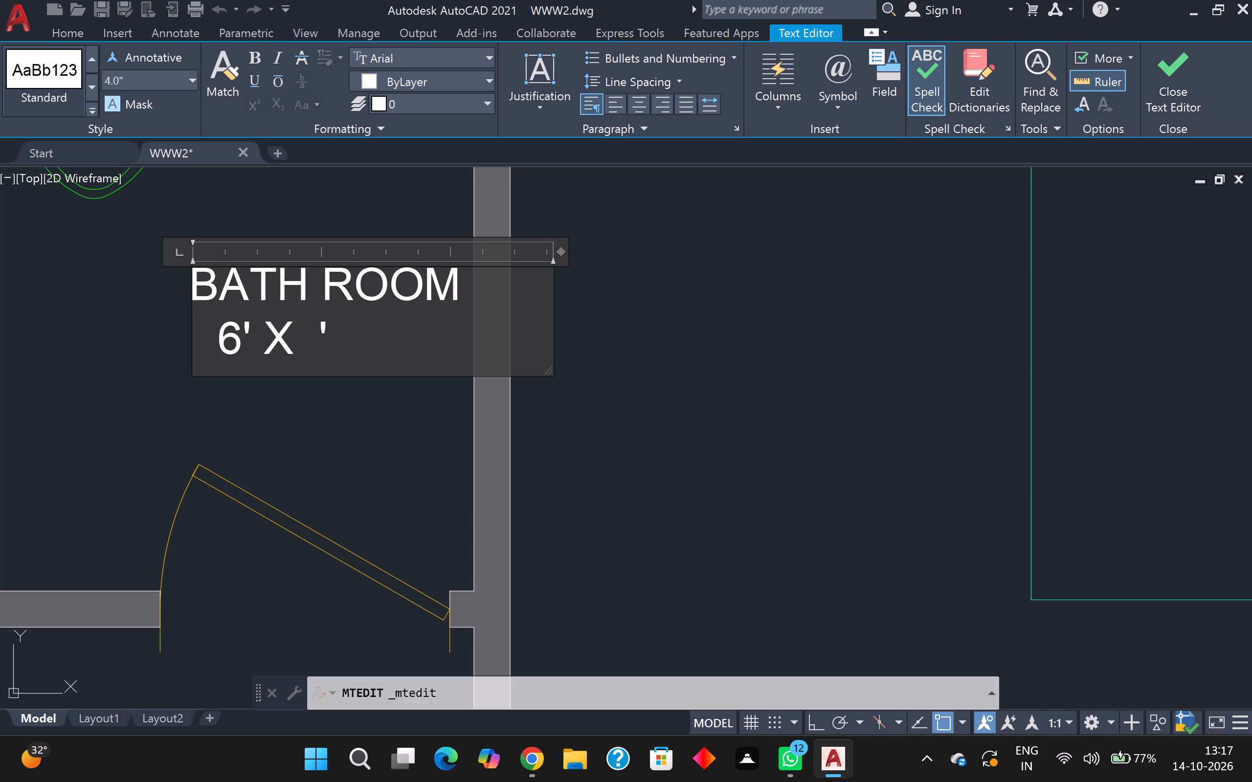
pyautogui.press('8')
pyautogui.scroll(-2, 362, 279)
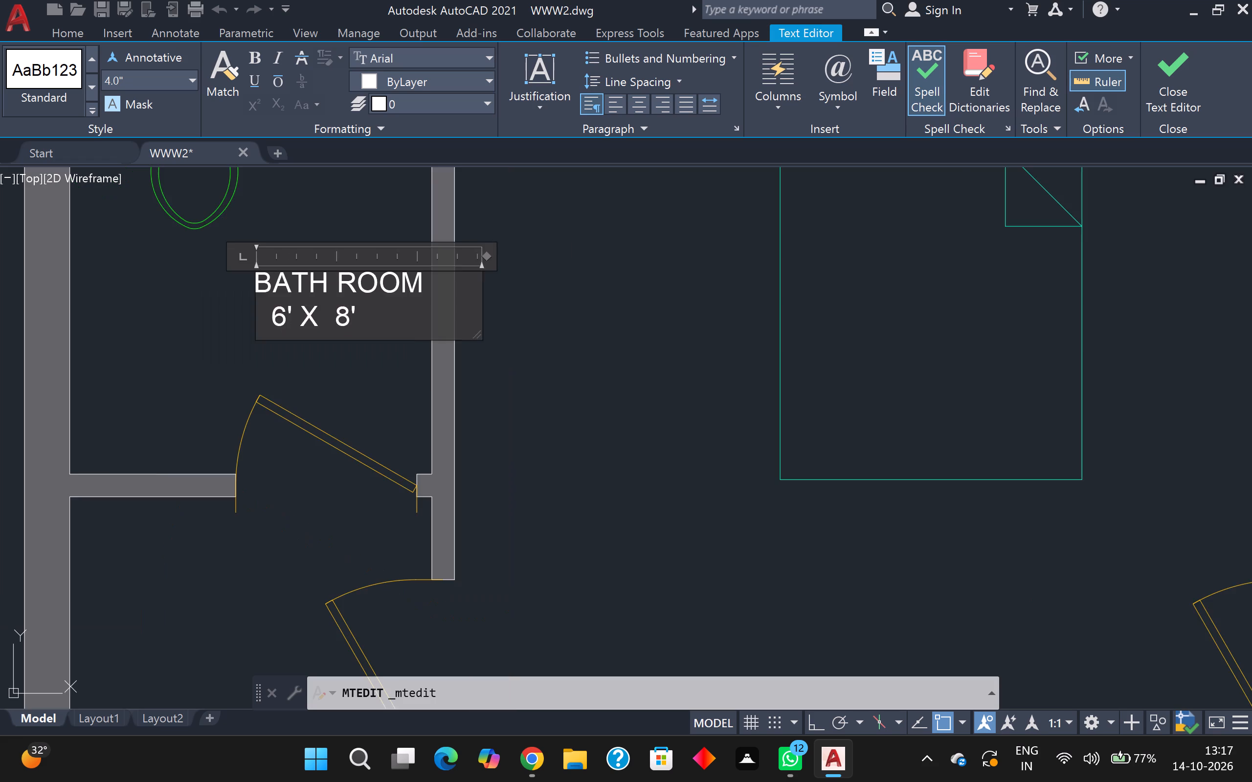
pyautogui.click(274, 304)
# Move the BATH ROOM label to the northeast corner bathroom, above the bathtub.
pyautogui.click(337, 278)
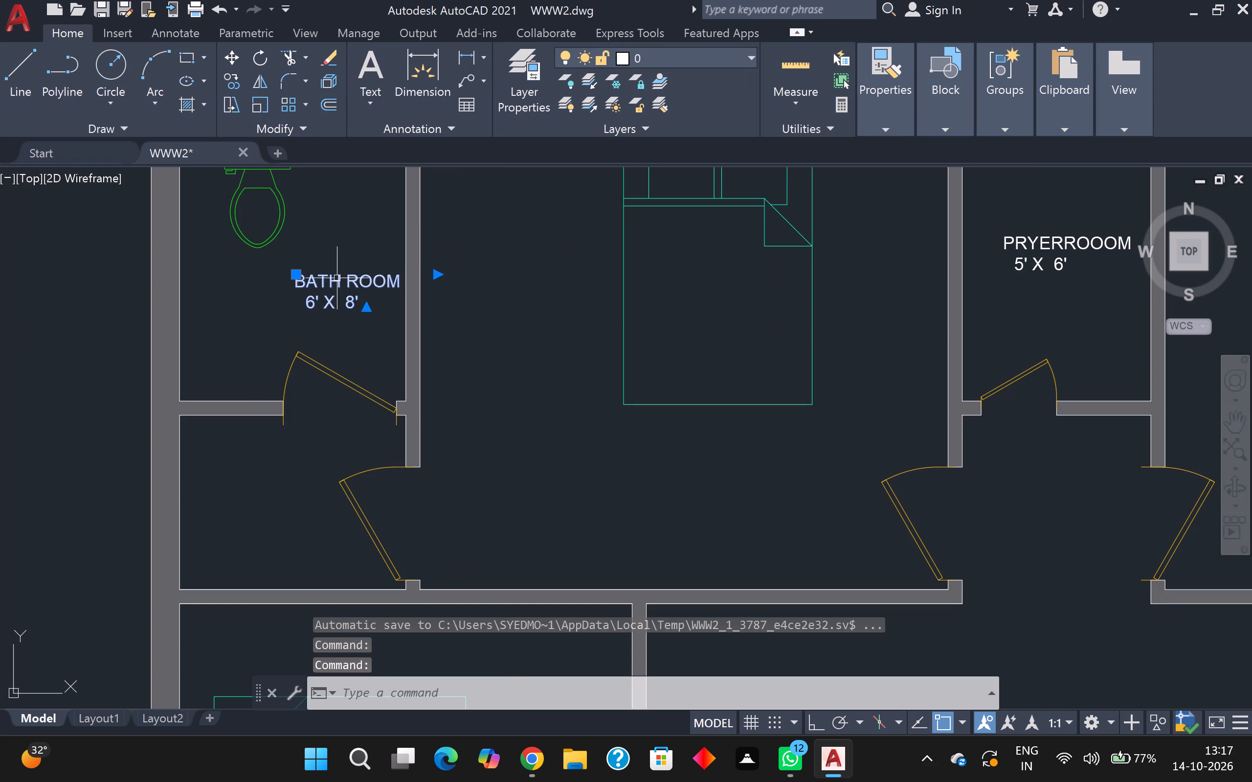
pyautogui.press('m')
pyautogui.press('Return')
pyautogui.click(337, 278)
pyautogui.scroll(-3, 594, 305)
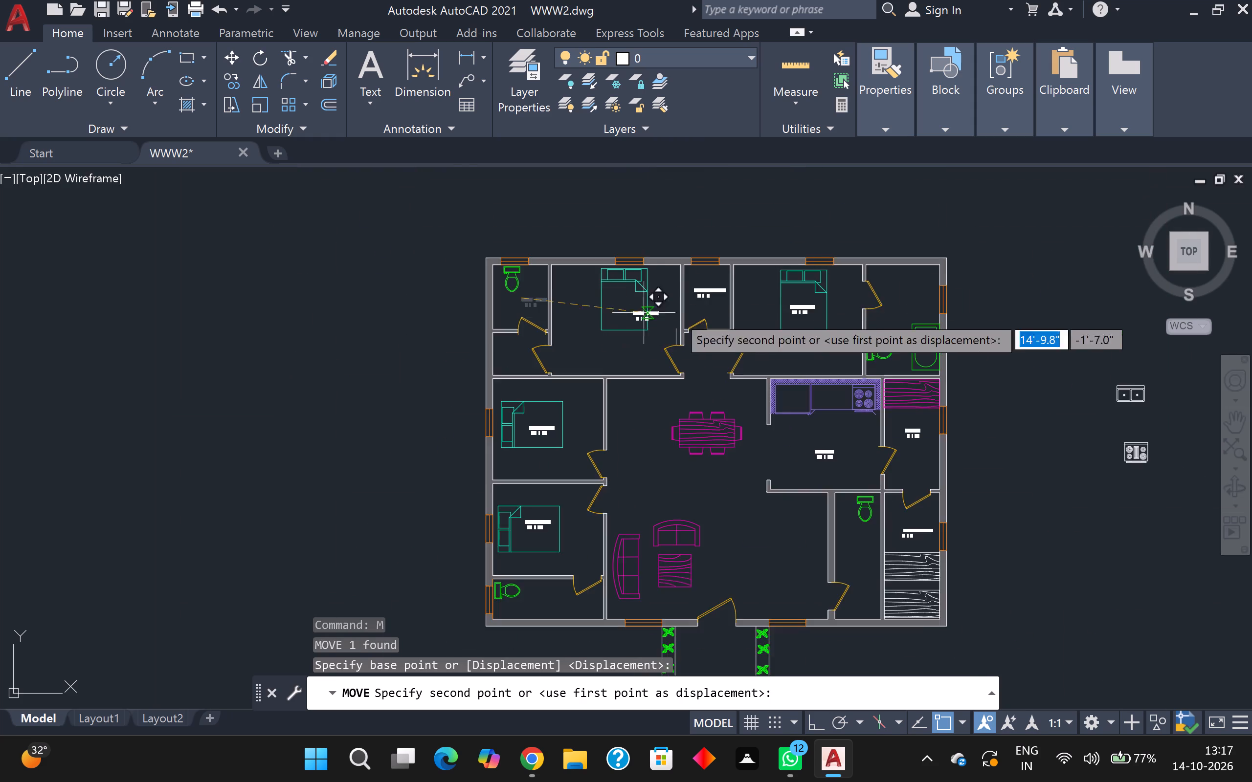
pyautogui.scroll(2, 819, 321)
pyautogui.moveTo(881, 326); pyautogui.dragTo(604, 422, button='middle')
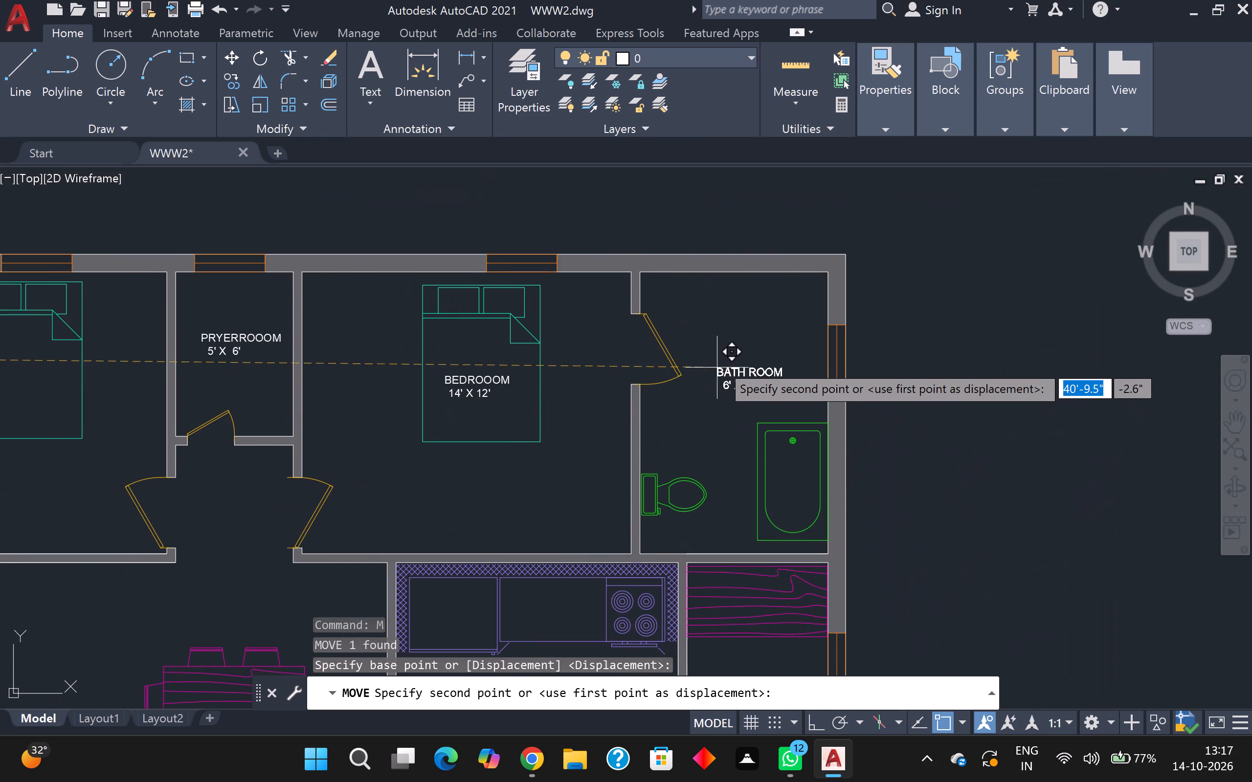
pyautogui.click(741, 321)
# Copy the BATH ROOM label from the northeast bathroom into the northwest corner bathroom, below the toilet.
pyautogui.click(751, 324)
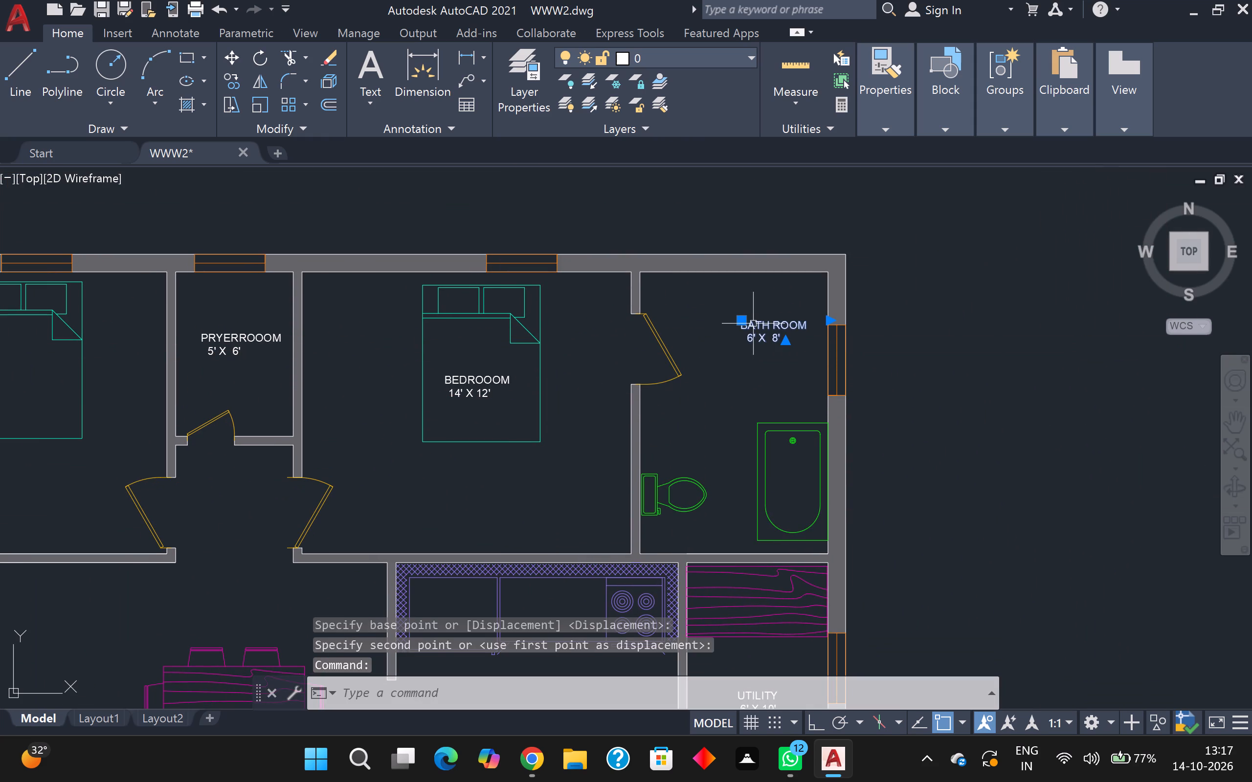
pyautogui.write('CO')
pyautogui.press('Return')
pyautogui.click(753, 324)
pyautogui.scroll(-4, 690, 326)
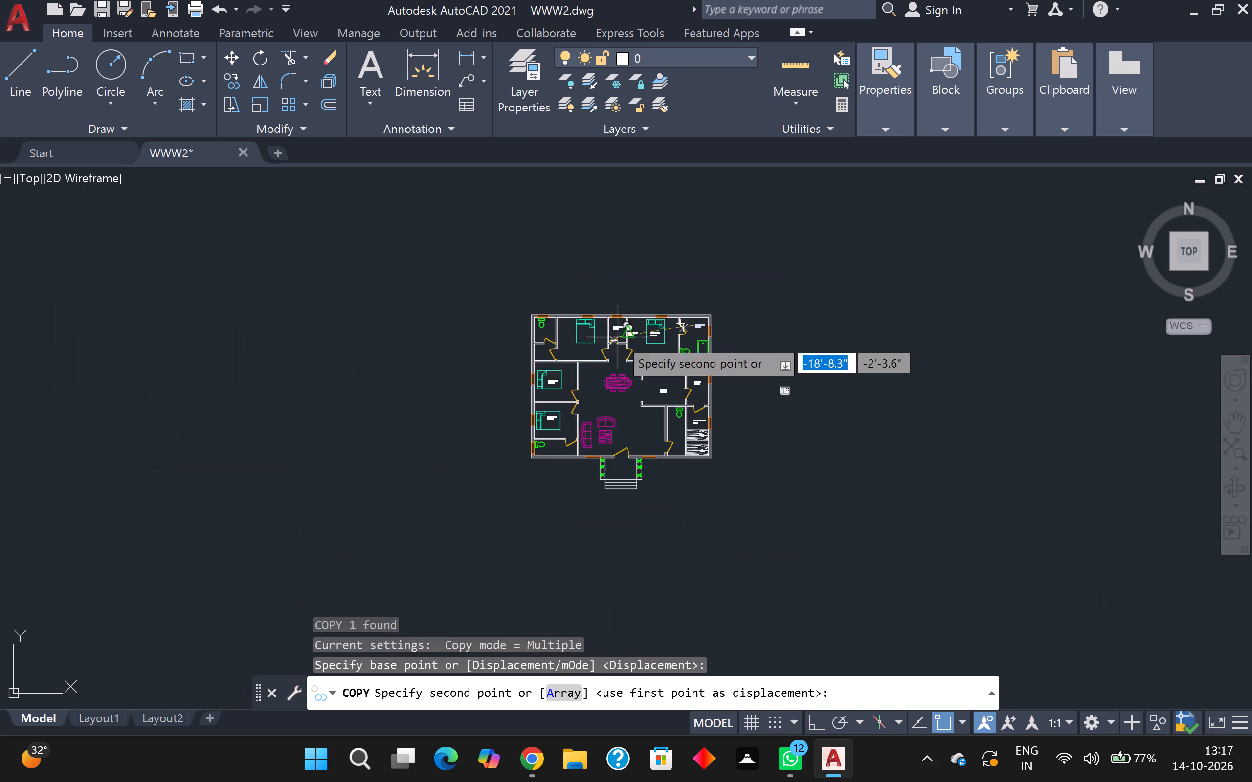
pyautogui.scroll(3, 560, 349)
pyautogui.scroll(3, 526, 306)
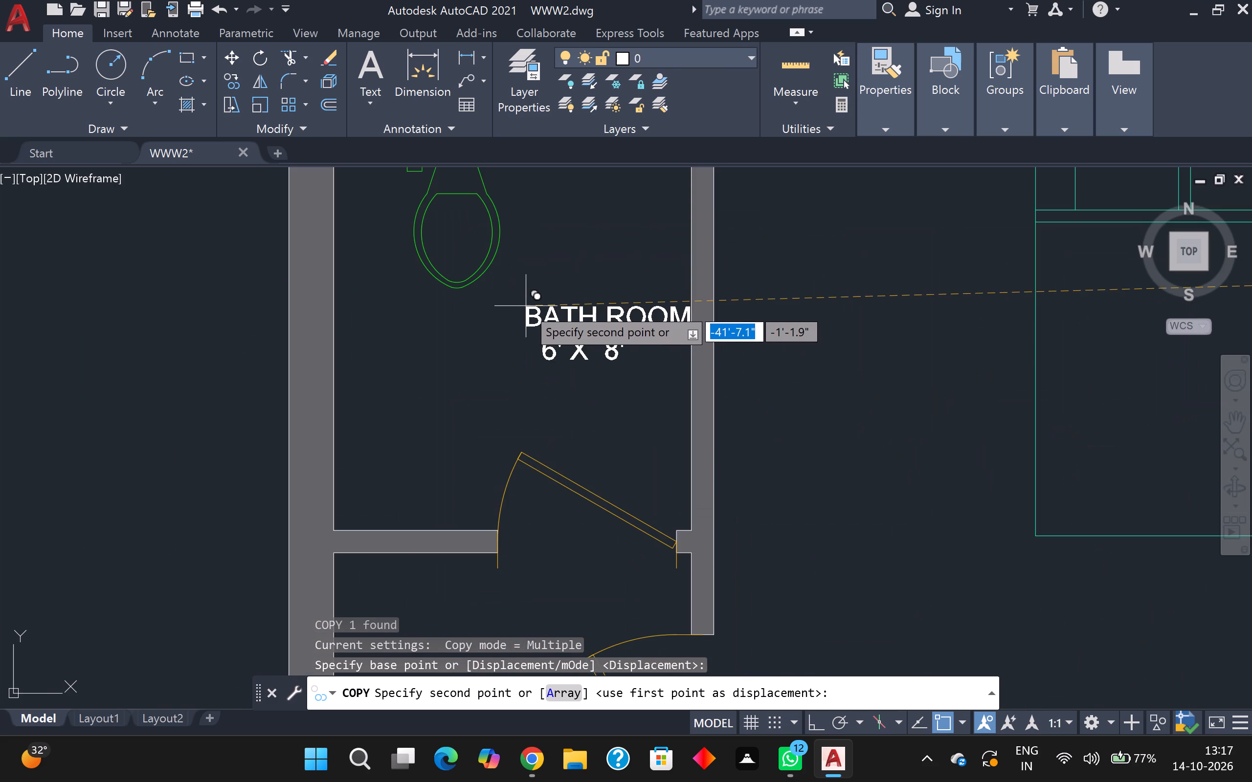
pyautogui.click(498, 313)
# Place copies of the BATH ROOM label in the bathroom beside the storeroom, below its toilet, and in the southwest corner bathroom.
pyautogui.scroll(-4, 498, 314)
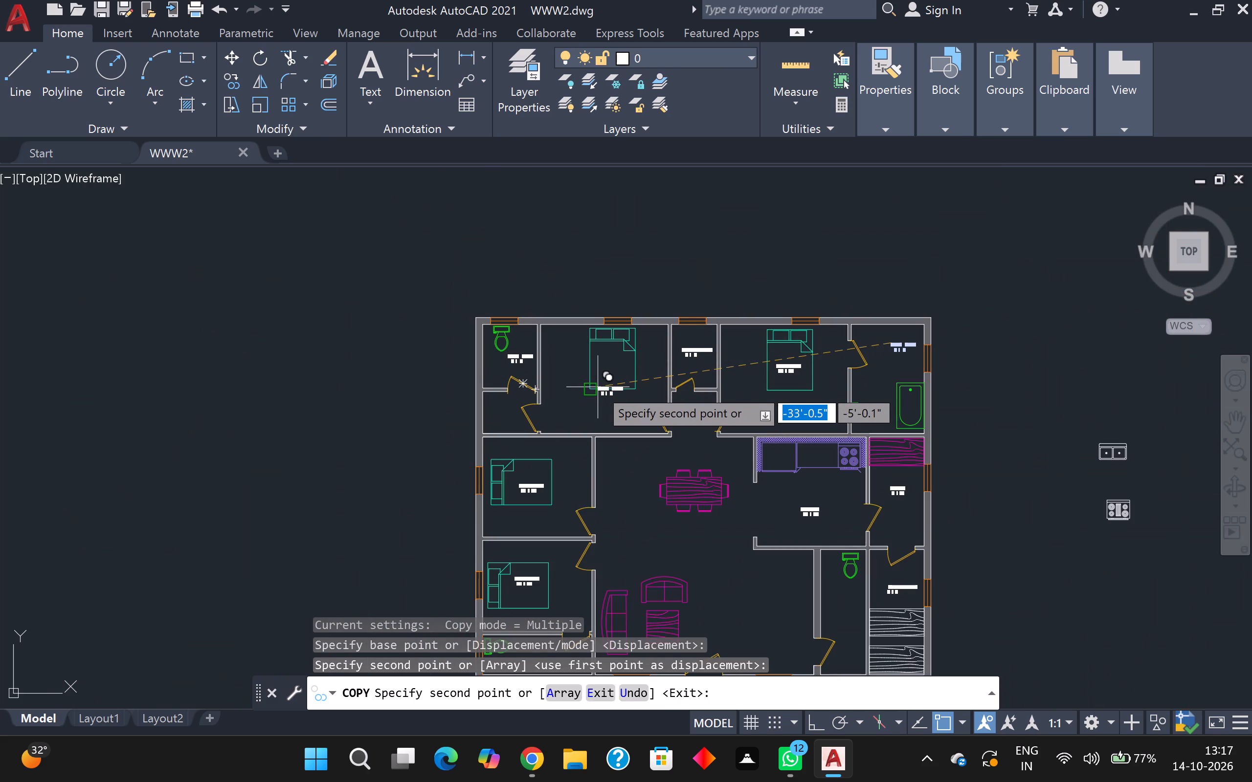
pyautogui.moveTo(596, 390); pyautogui.dragTo(641, 141, button='middle')
pyautogui.scroll(2, 876, 364)
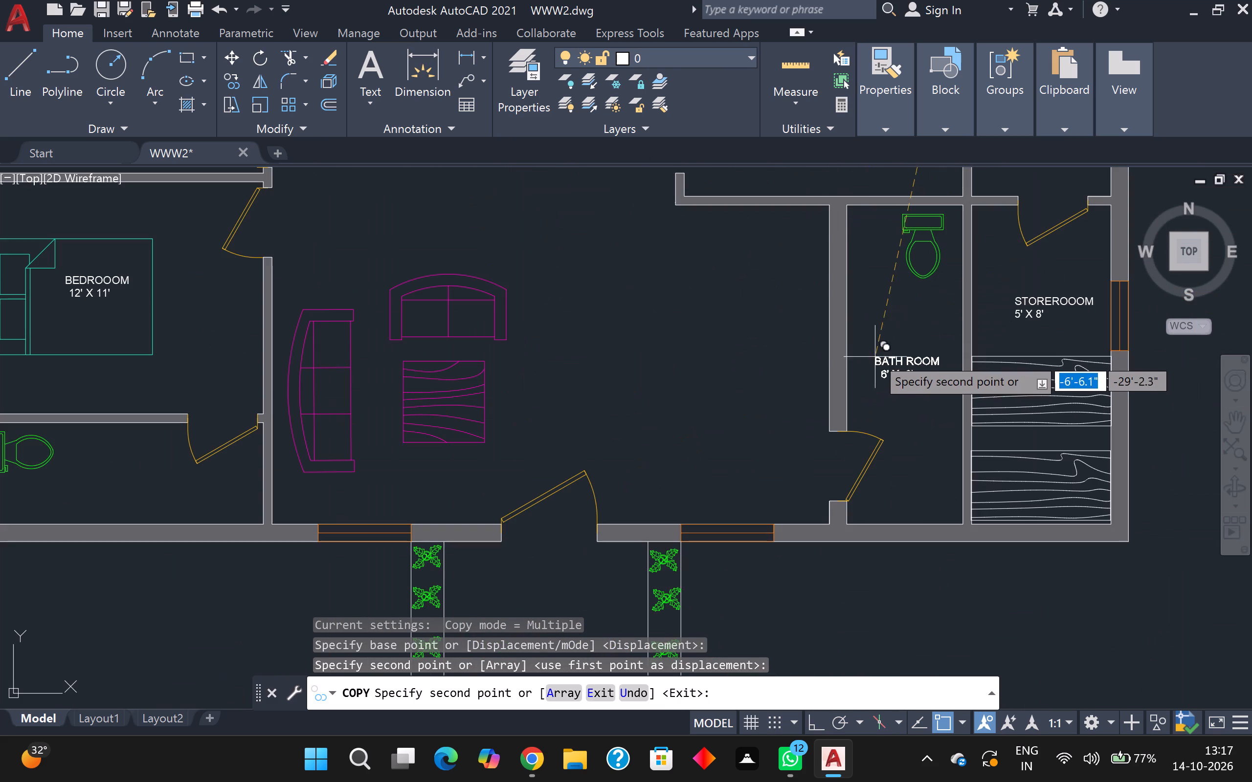
pyautogui.click(878, 329)
pyautogui.scroll(-2, 715, 365)
pyautogui.moveTo(723, 360); pyautogui.dragTo(803, 302, button='middle')
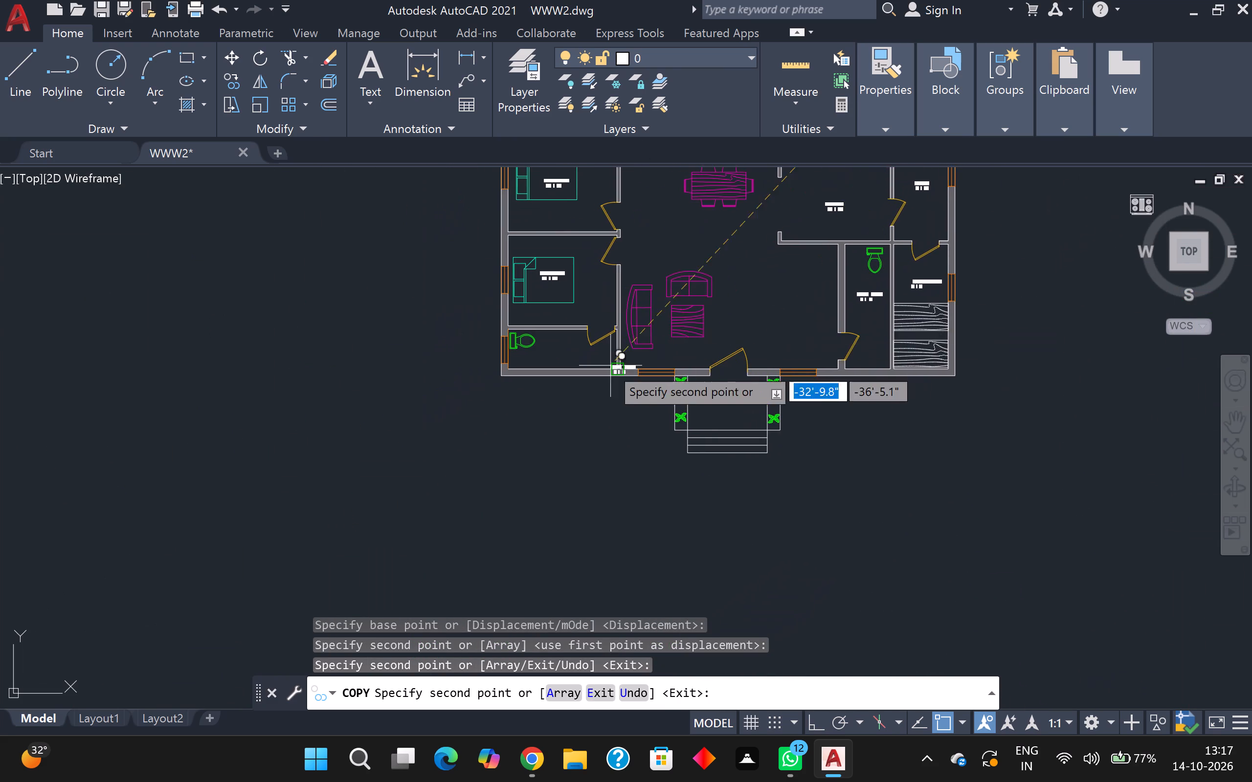
pyautogui.scroll(3, 600, 364)
pyautogui.click(451, 316)
pyautogui.scroll(-2, 451, 316)
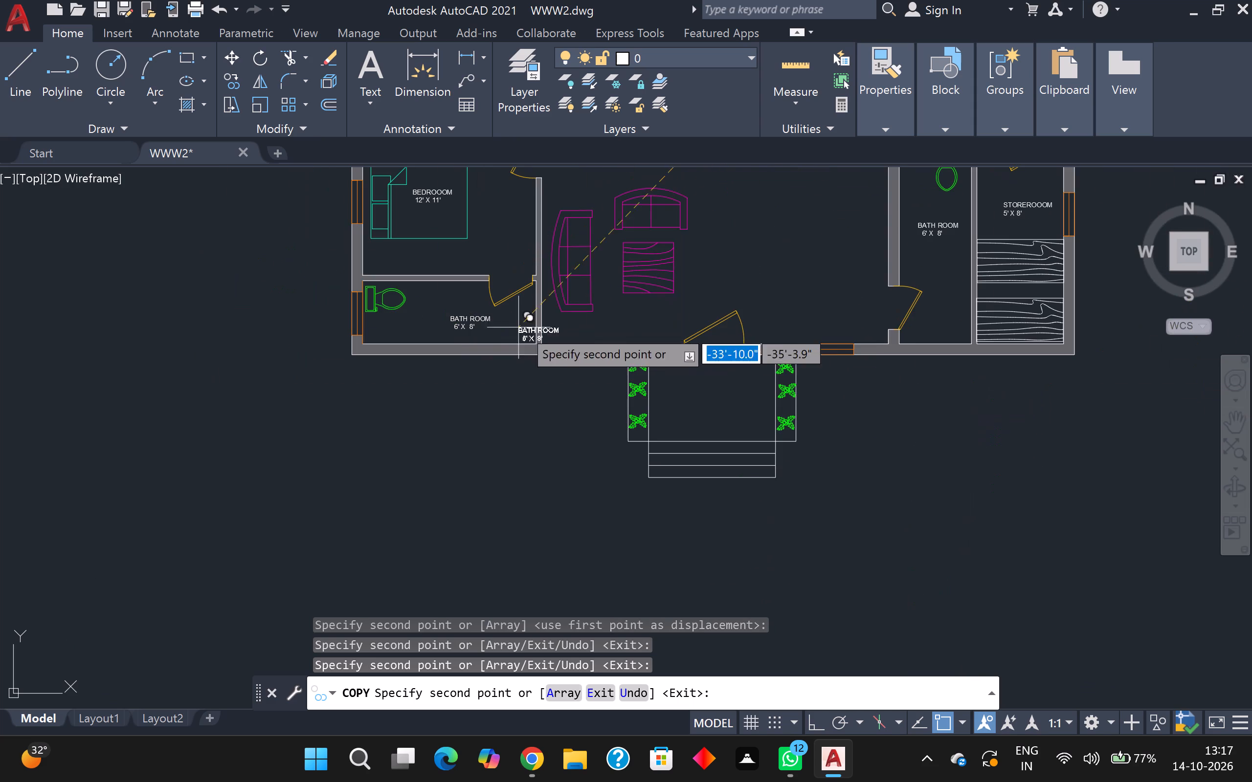
# Place another copy of the BATH ROOM label in the open hall just northwest of the dining table and end the copying.
pyautogui.moveTo(618, 297); pyautogui.dragTo(563, 516, button='middle')
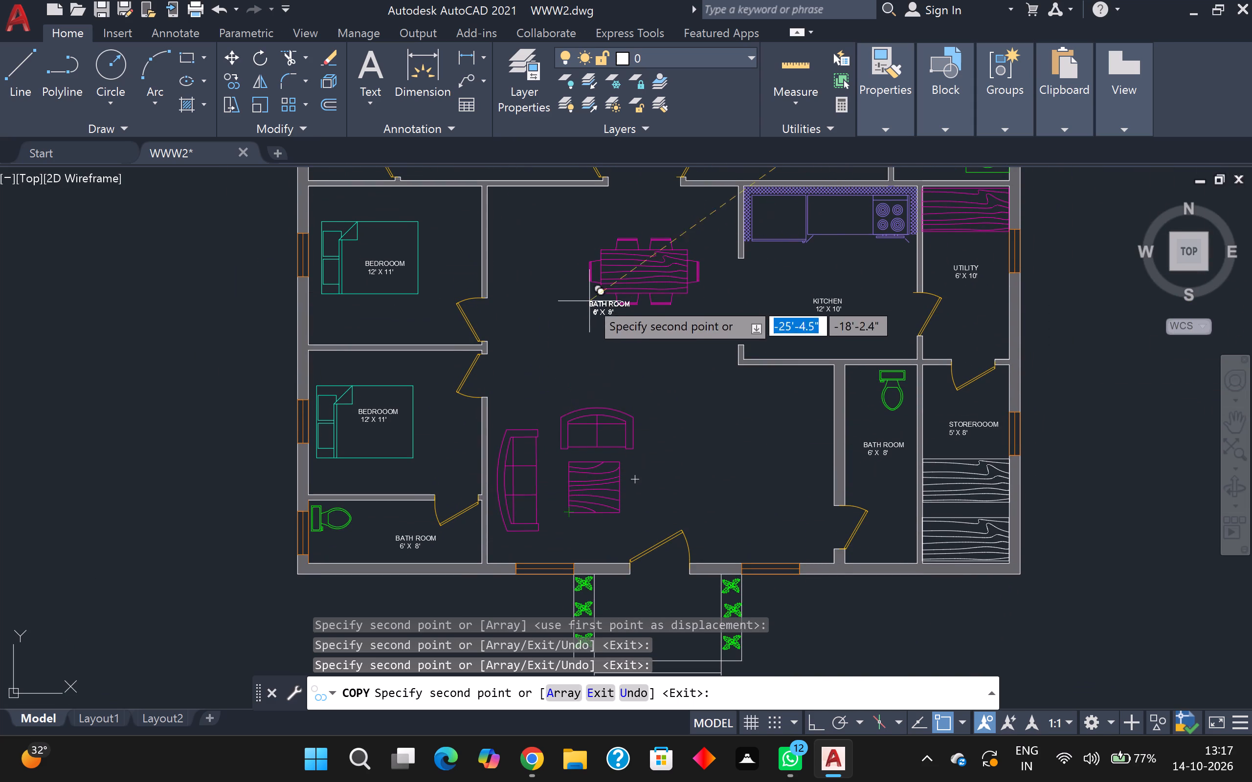
pyautogui.scroll(1, 562, 297)
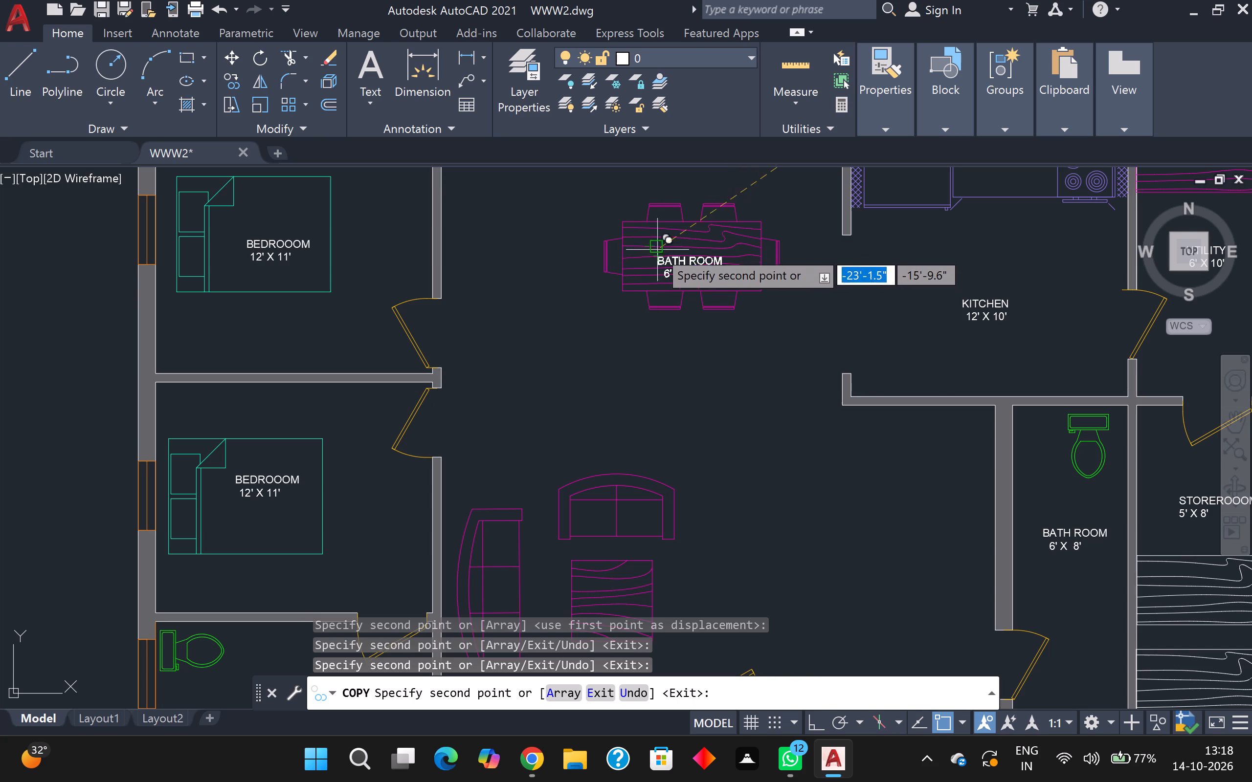
pyautogui.click(535, 200)
pyautogui.press('Escape')
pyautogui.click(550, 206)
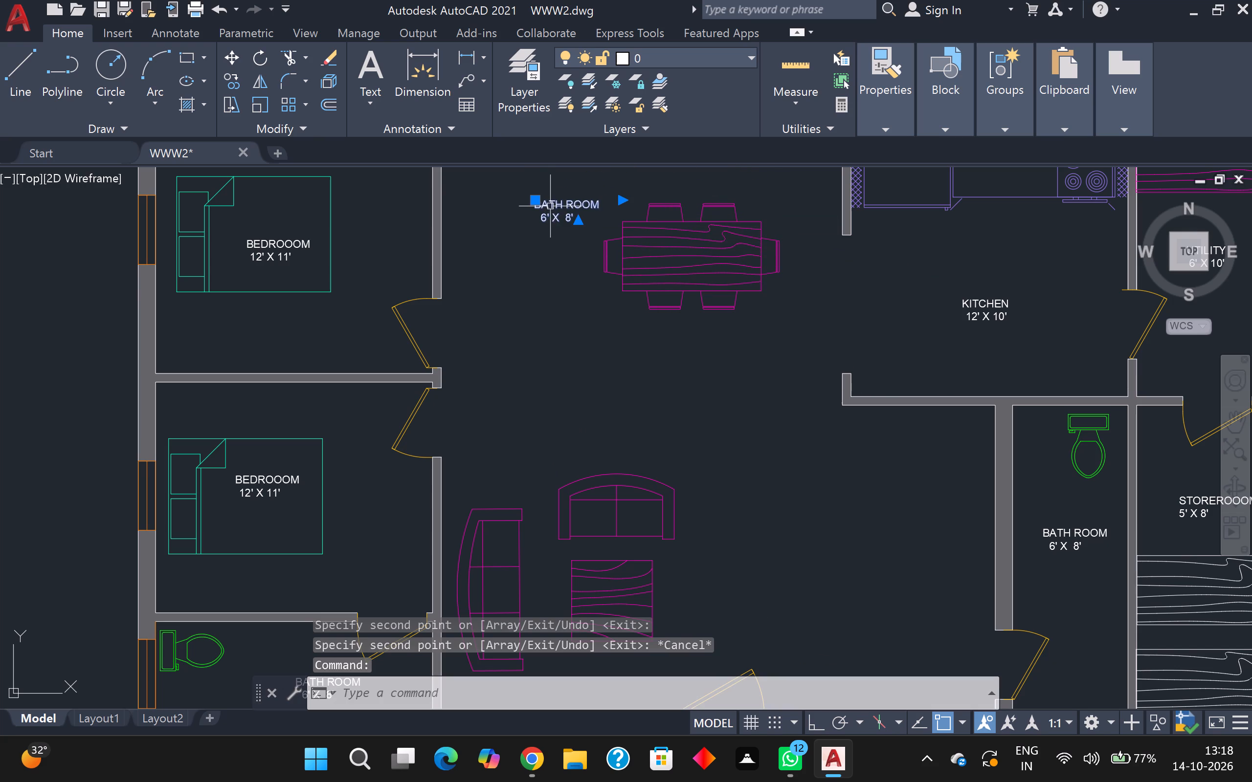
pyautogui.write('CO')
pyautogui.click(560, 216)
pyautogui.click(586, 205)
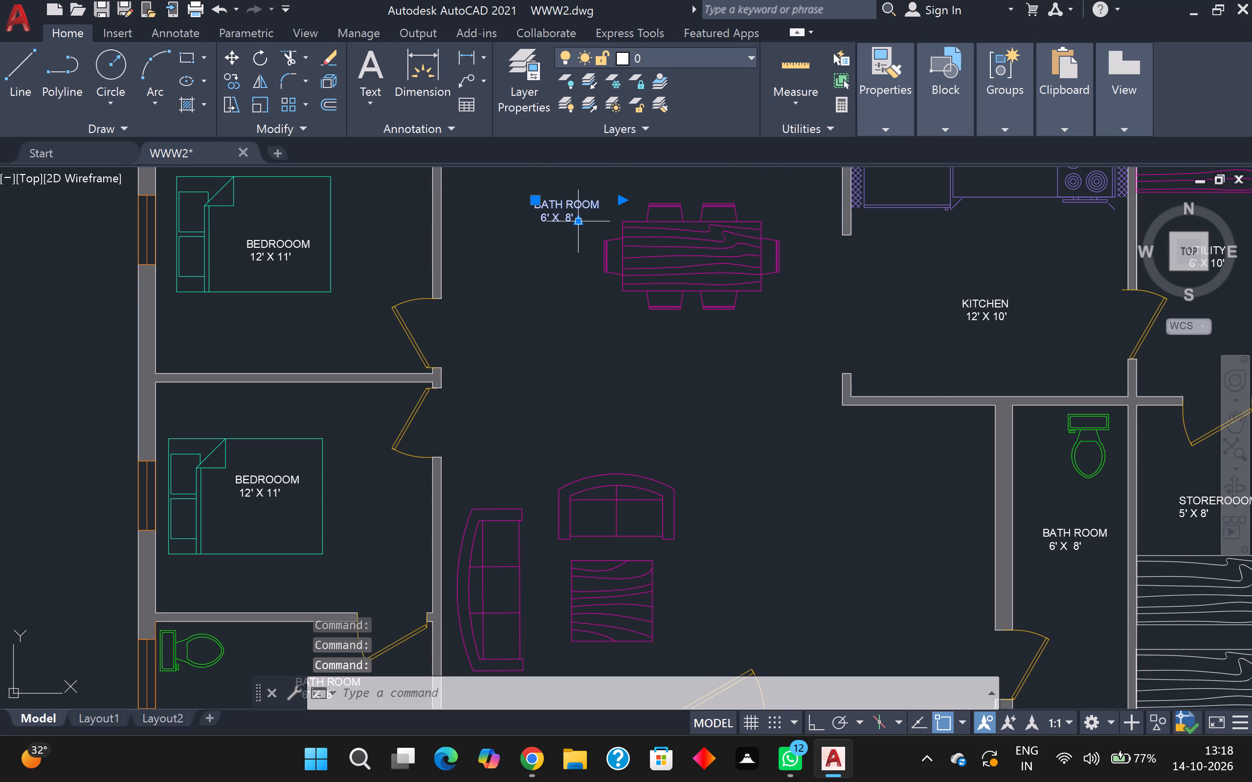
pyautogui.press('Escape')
# Replace the BATH ROOM name with DINING in the label beside the dining table, keeping the dimensions on their own line.
pyautogui.doubleClick(574, 204)
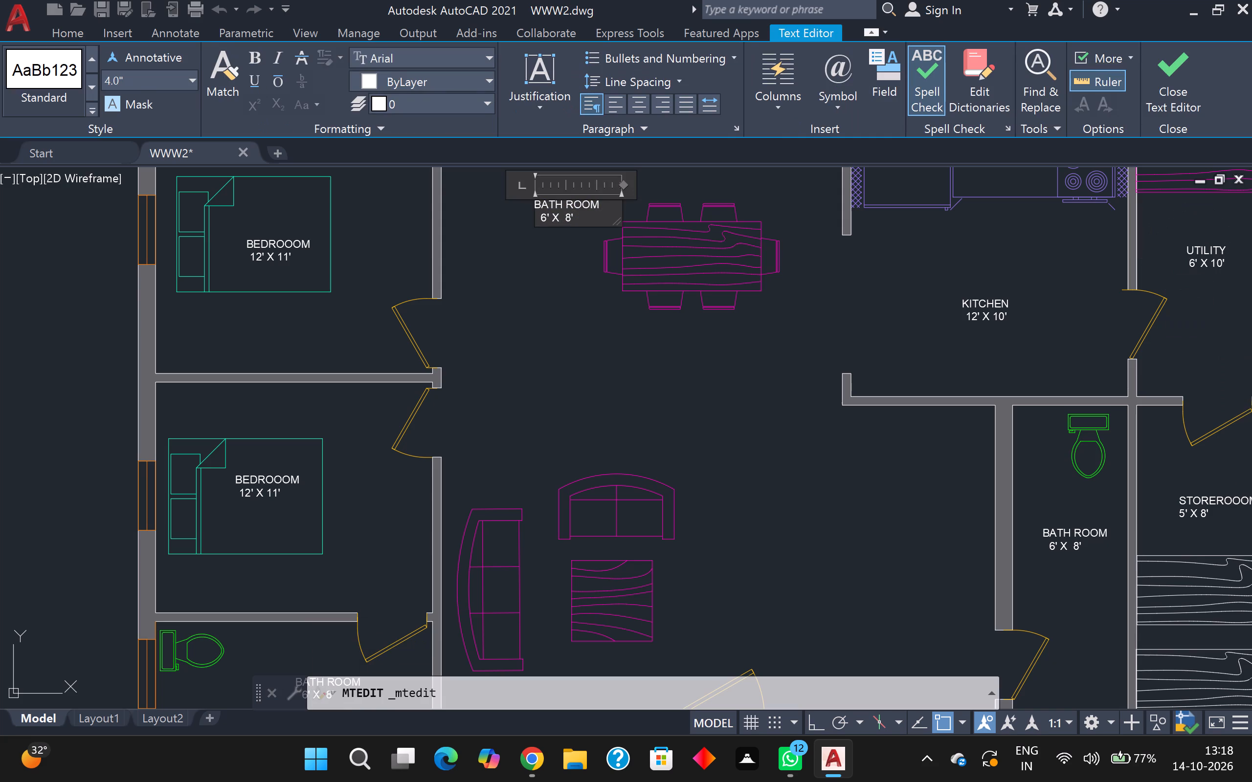
pyautogui.moveTo(603, 206); pyautogui.dragTo(537, 197)
pyautogui.press('BackSpace')
pyautogui.write('DINING')
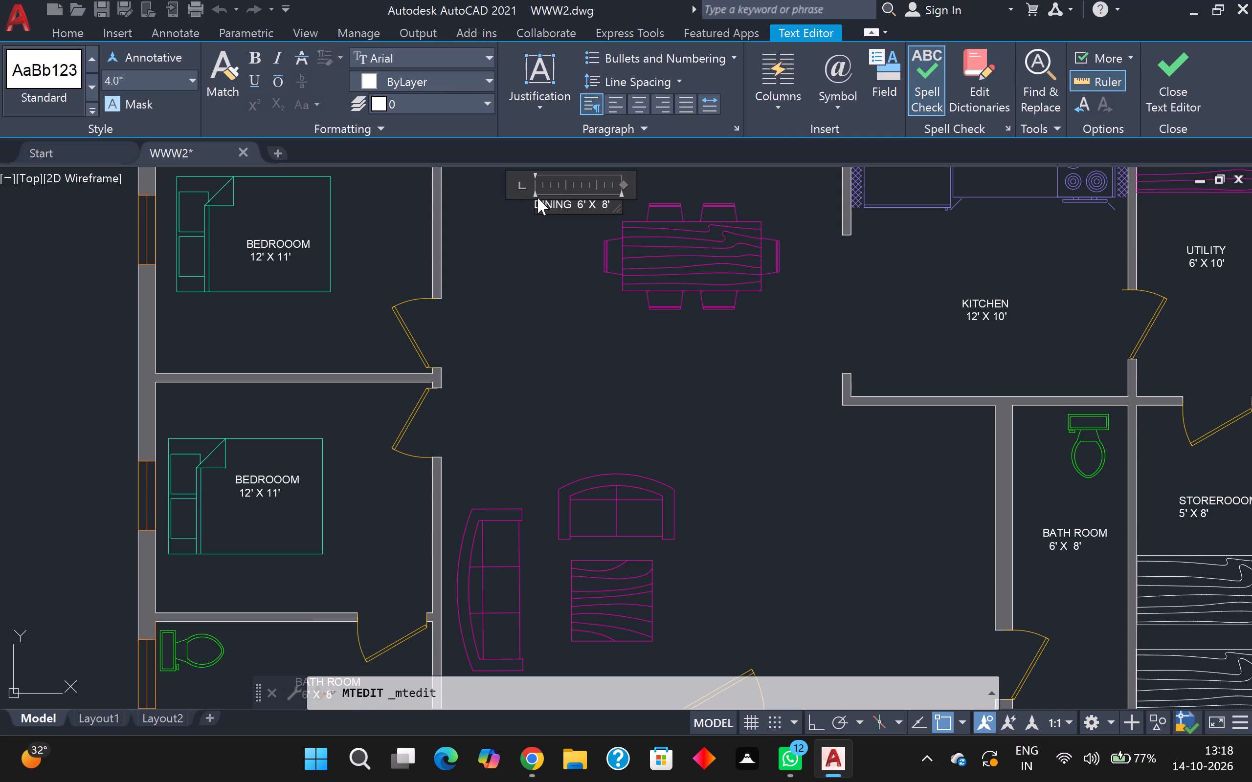
pyautogui.press('Return')
# Set the dimensions in the DINING label to 12' X 14' and finish the text edit.
pyautogui.scroll(2, 538, 197)
pyautogui.scroll(1, 551, 287)
pyautogui.click(558, 223)
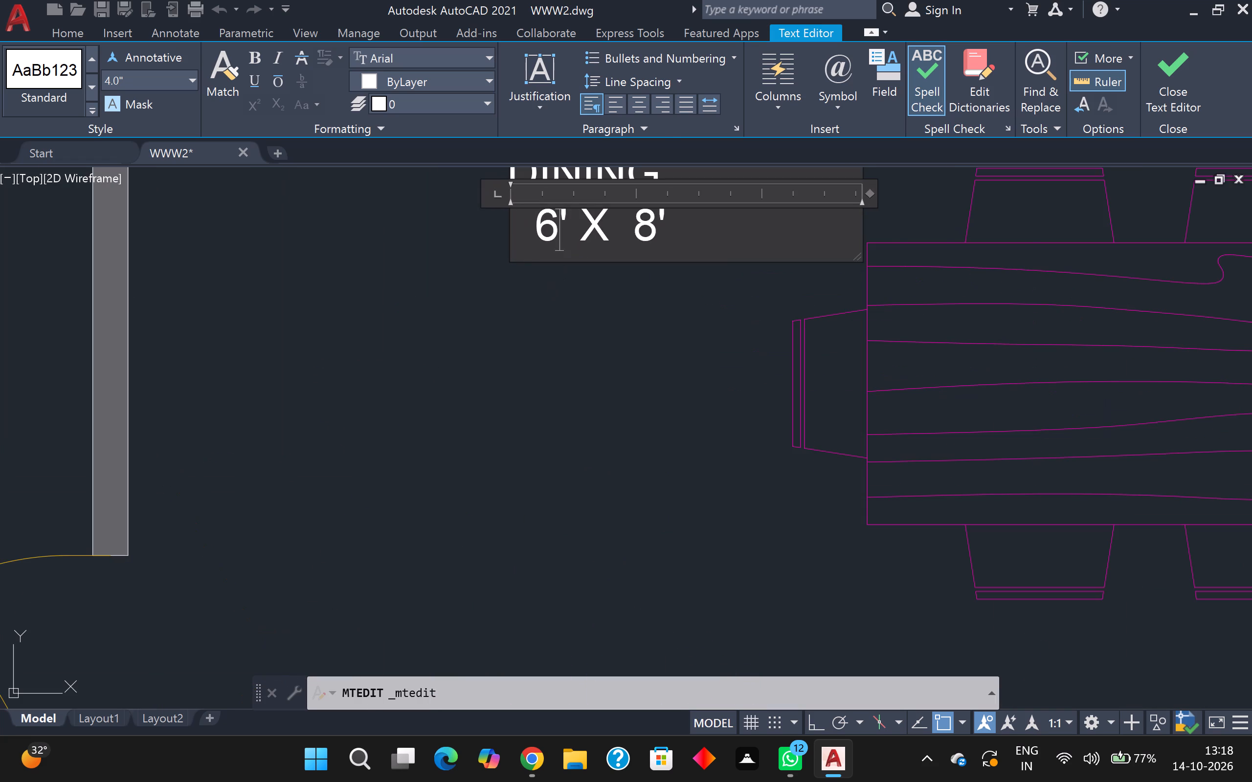
pyautogui.press('BackSpace')
pyautogui.write('12')
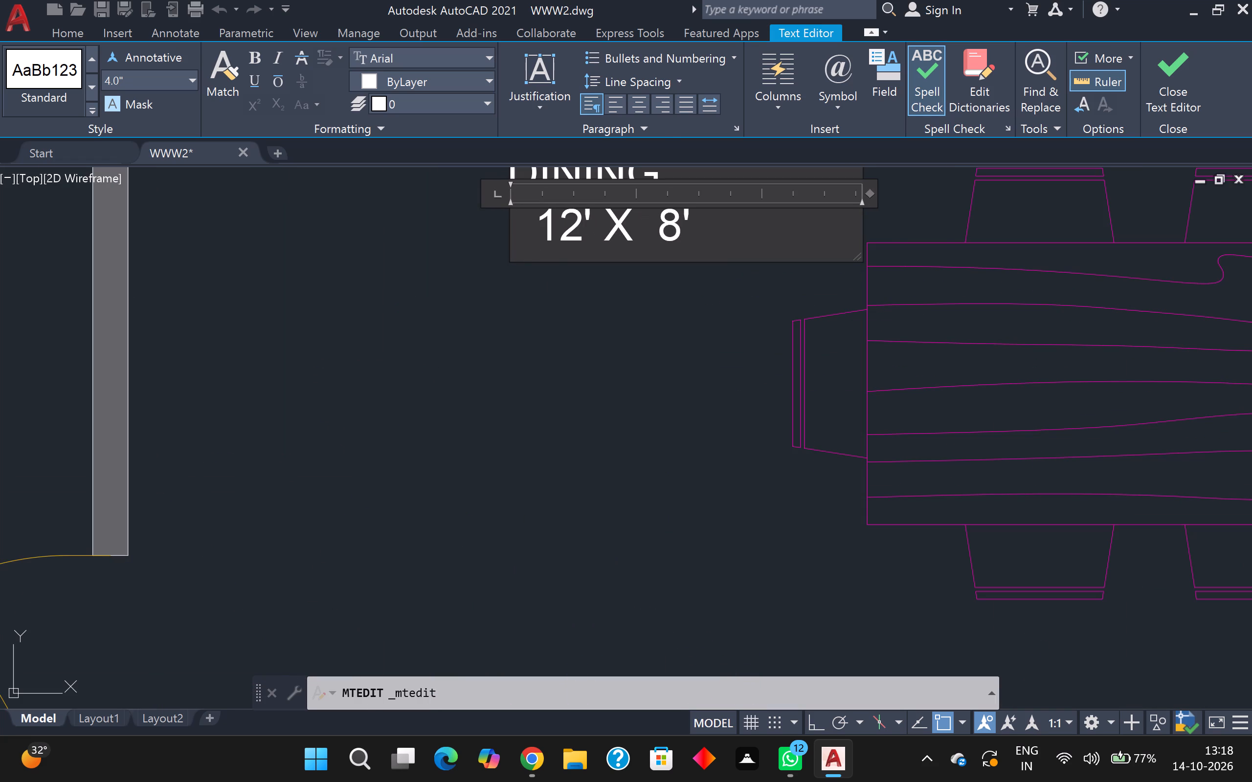
pyautogui.scroll(2, 662, 214)
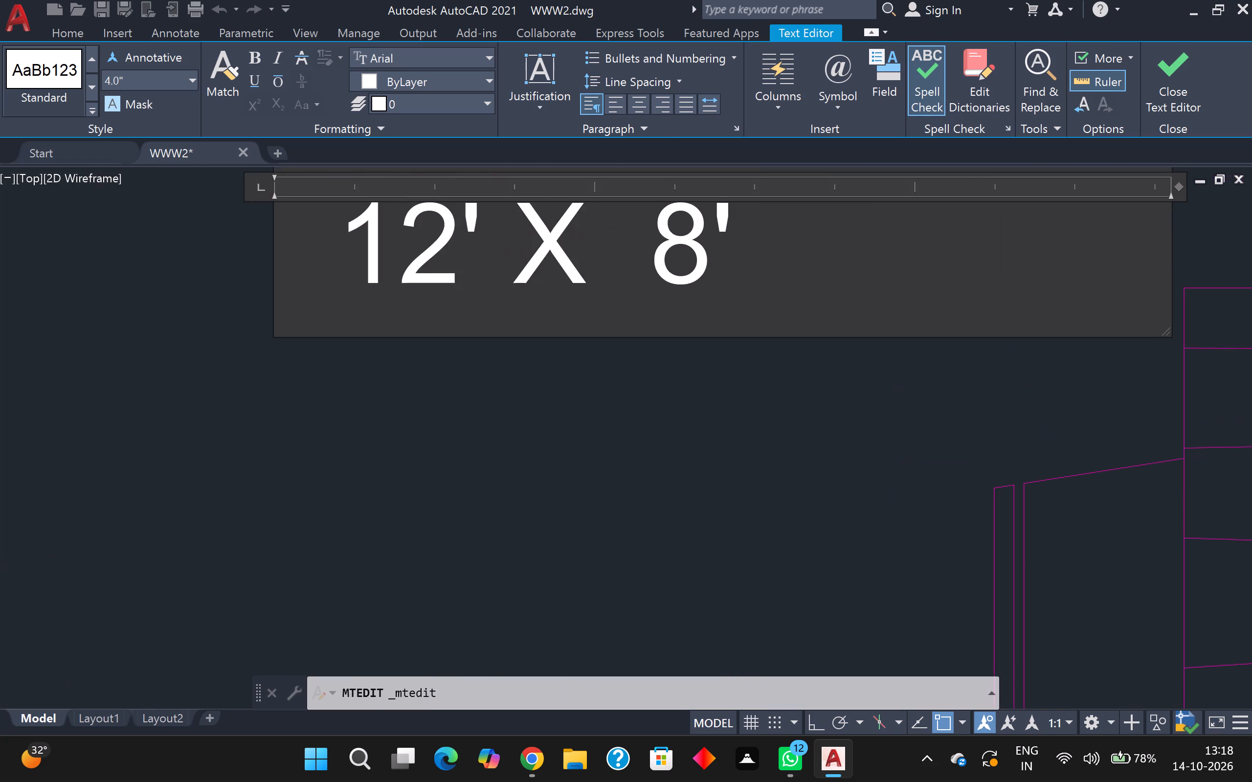
pyautogui.scroll(-1, 749, 155)
pyautogui.scroll(2, 747, 157)
pyautogui.click(715, 243)
pyautogui.press('BackSpace')
pyautogui.write('14')
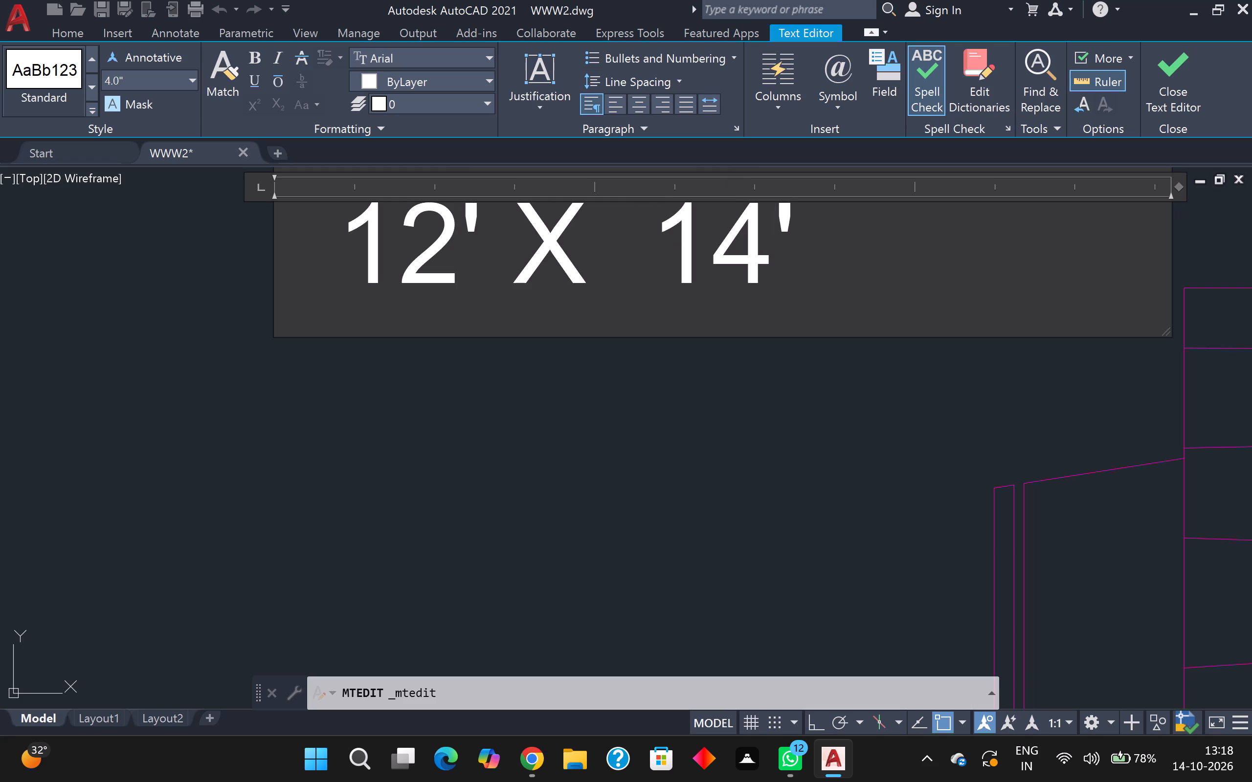
pyautogui.scroll(-3, 561, 513)
pyautogui.click(581, 504)
pyautogui.scroll(-2, 638, 482)
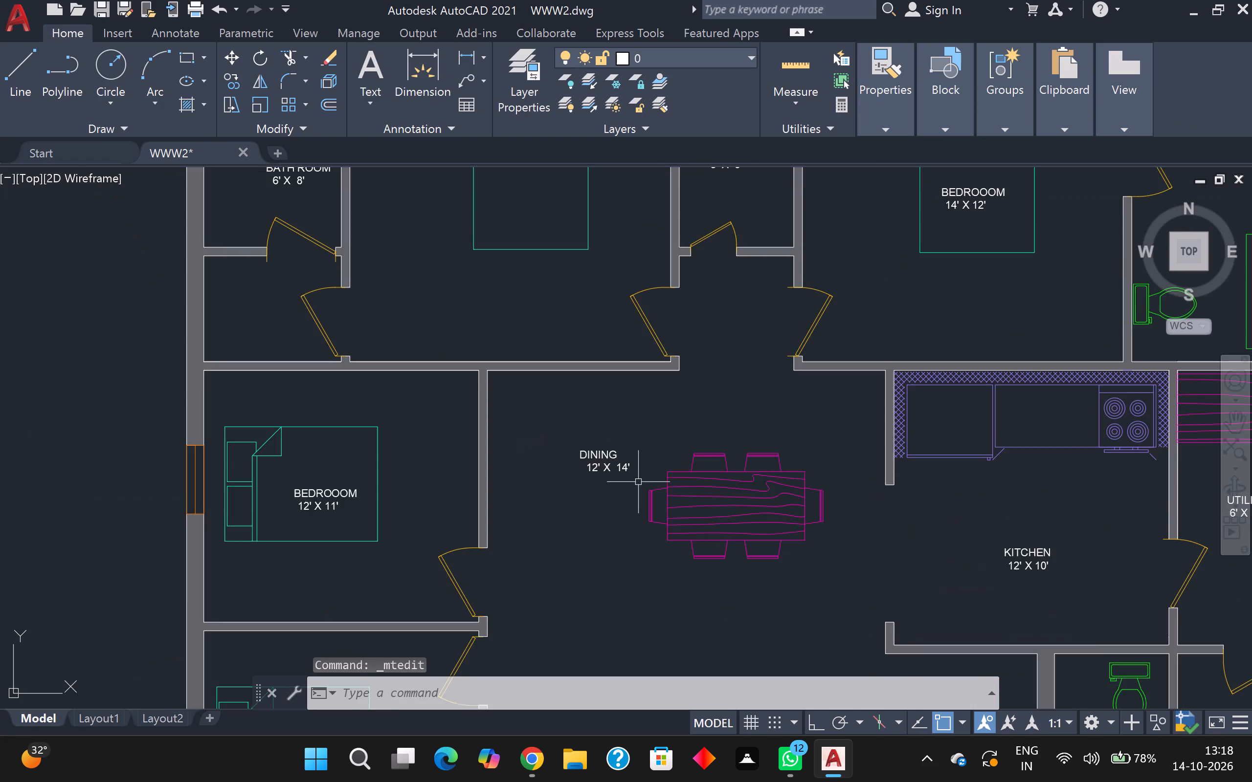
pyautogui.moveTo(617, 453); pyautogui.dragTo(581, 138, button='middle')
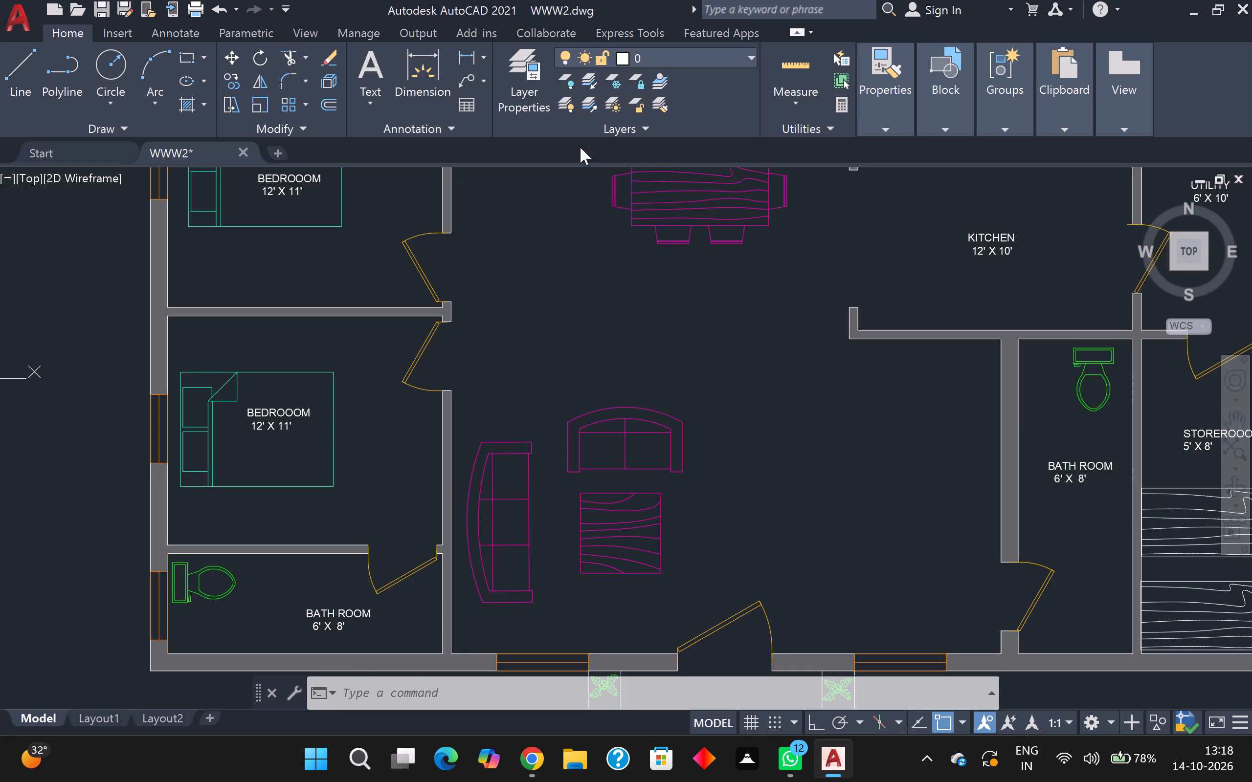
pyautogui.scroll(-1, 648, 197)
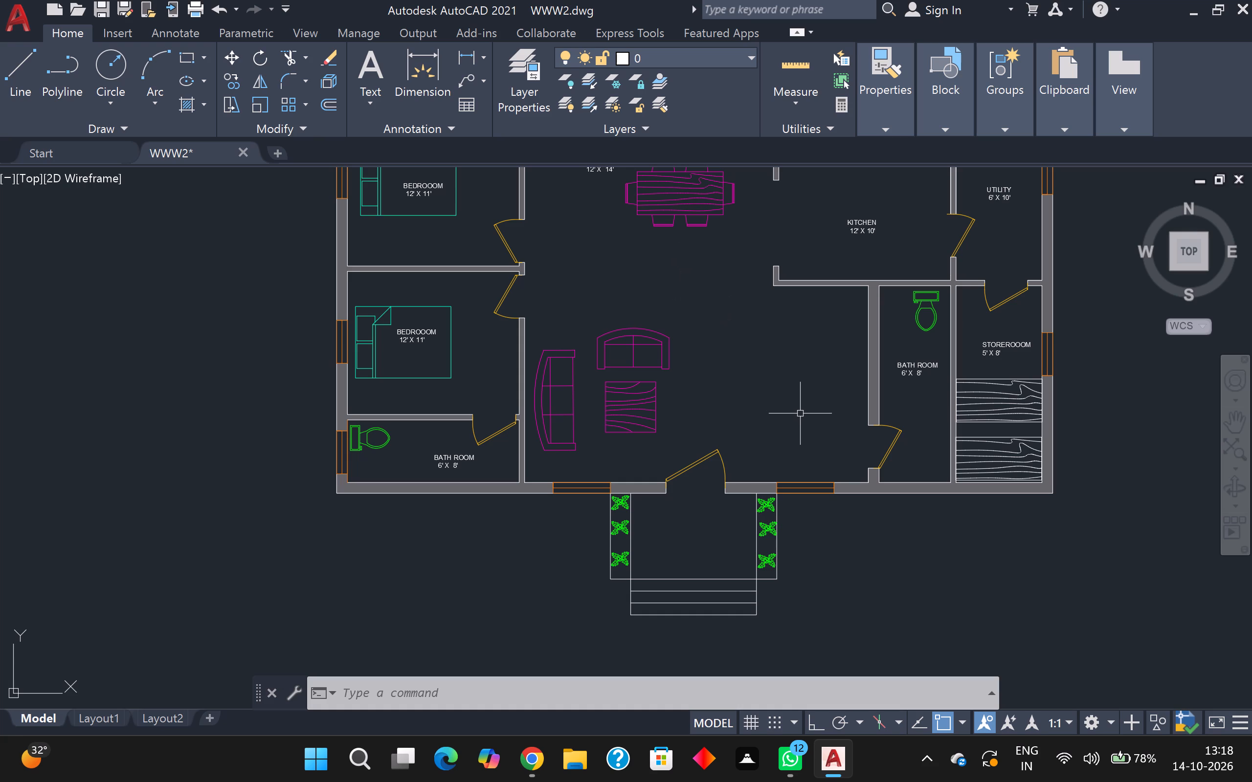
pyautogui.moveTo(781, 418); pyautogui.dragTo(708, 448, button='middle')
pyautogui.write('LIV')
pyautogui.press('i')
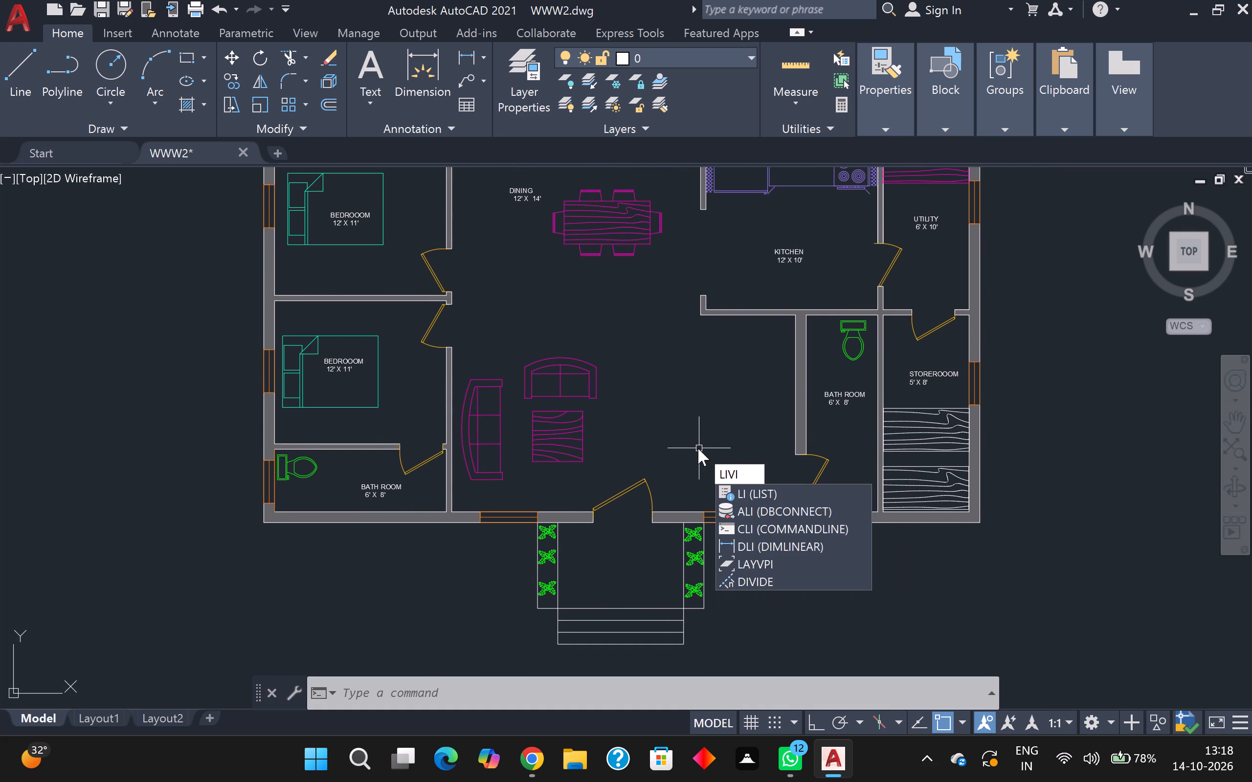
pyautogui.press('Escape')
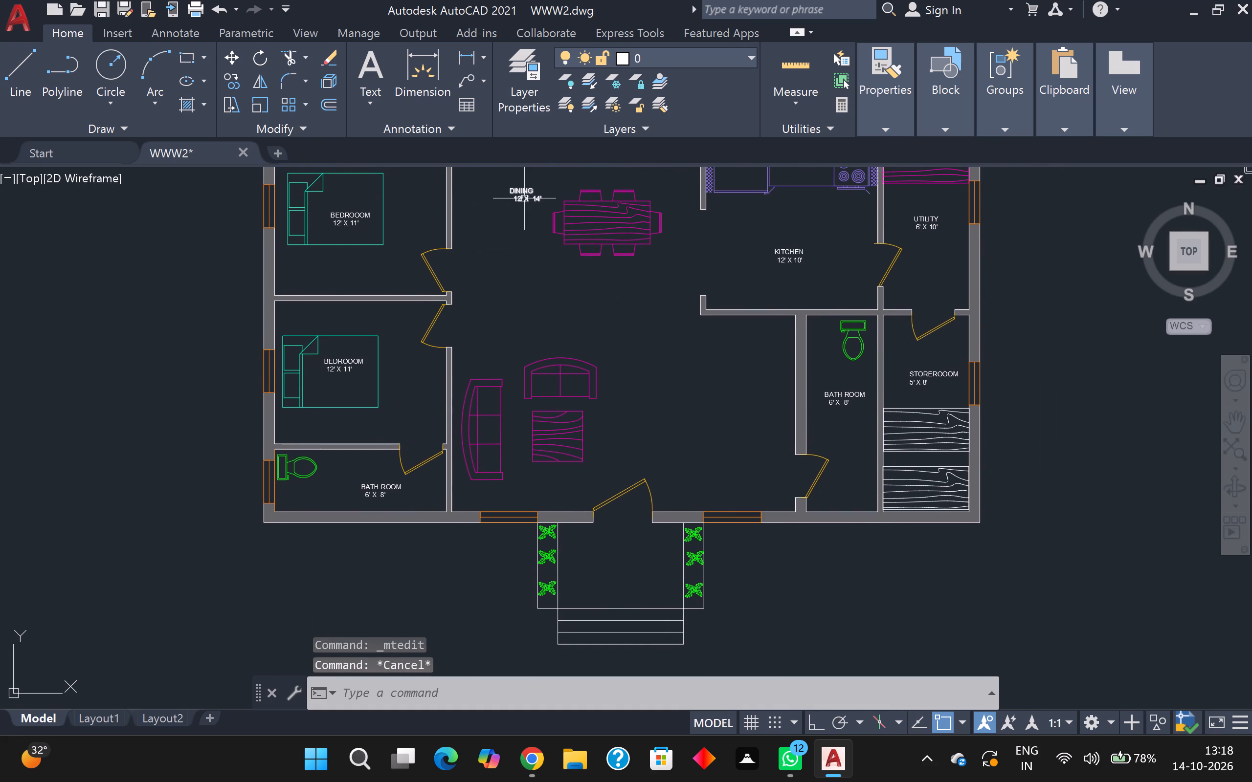
# Copy the DINING label into the open space east of the sofas, south of the kitchen and beside the bathroom wall.
pyautogui.click(524, 198)
pyautogui.write('CO')
pyautogui.press('Return')
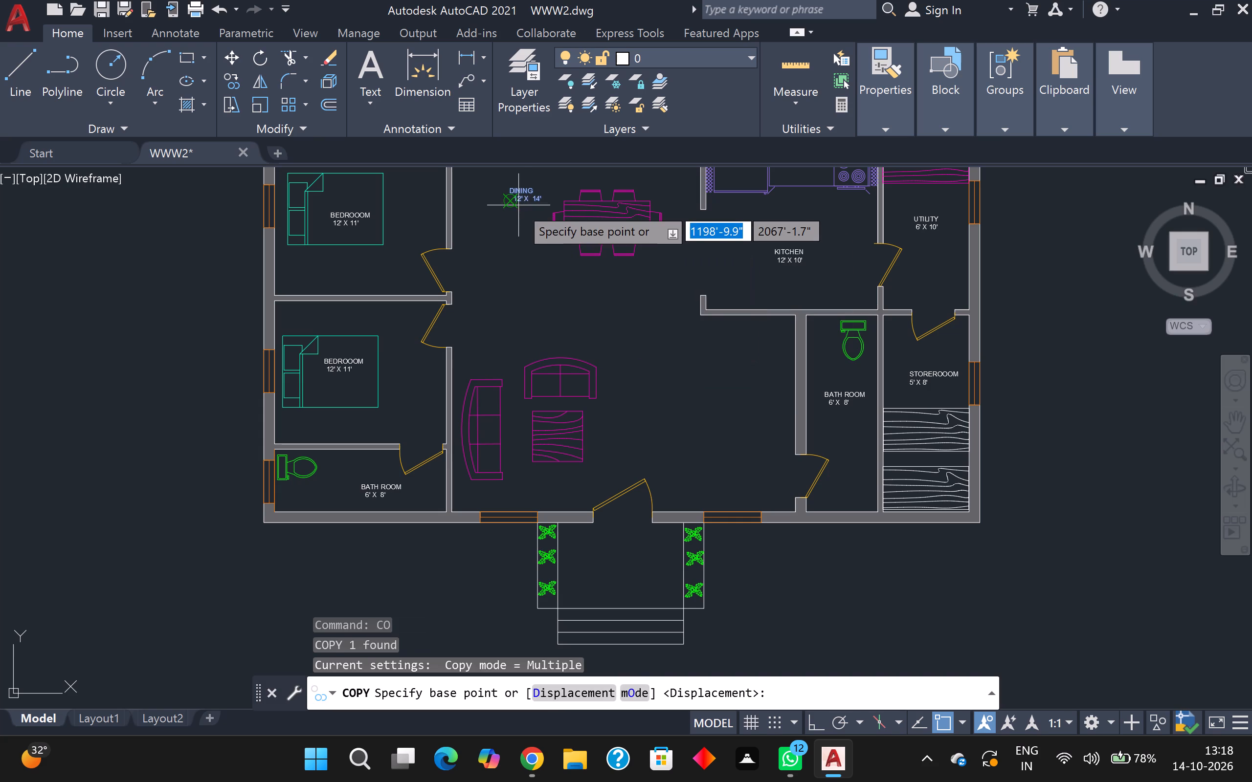
pyautogui.click(524, 195)
pyautogui.scroll(2, 706, 426)
pyautogui.scroll(-1, 698, 400)
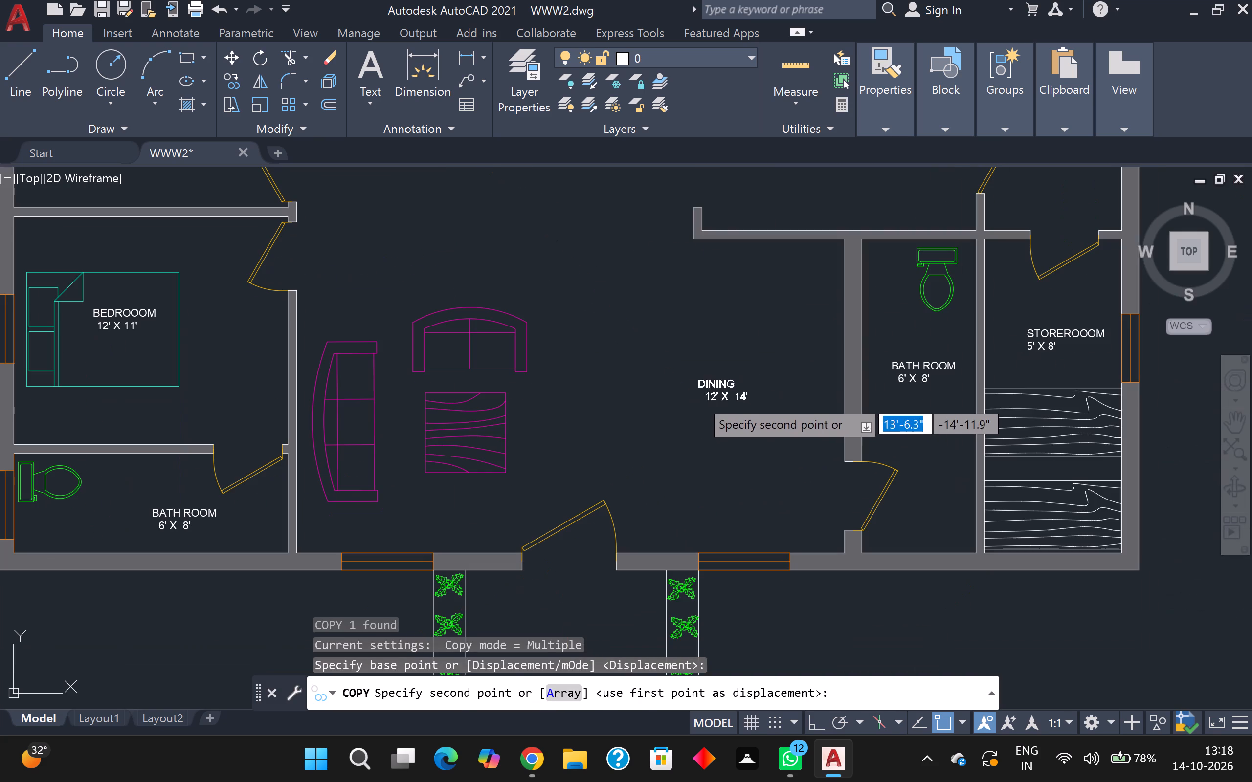
pyautogui.click(728, 352)
pyautogui.press('Escape')
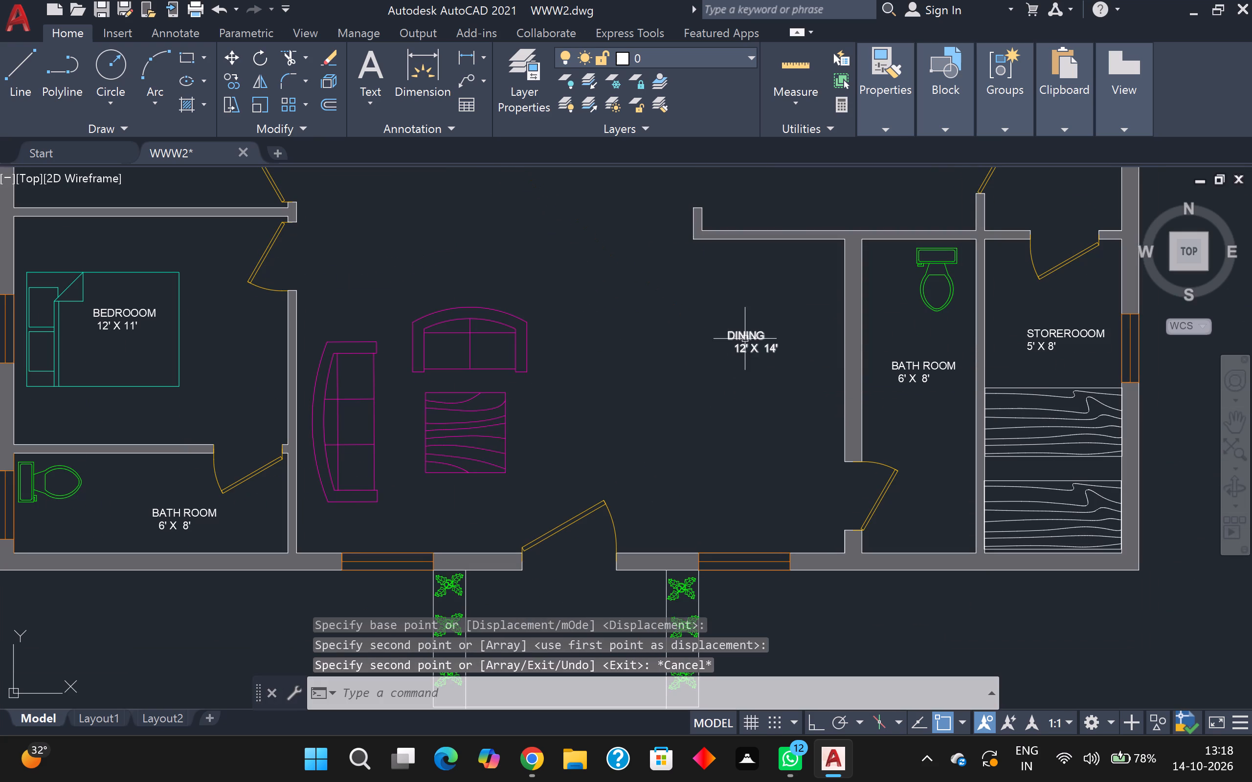
# Replace the DINING name with LIVING in the copied label east of the sofas, keeping the dimensions on their own line.
pyautogui.click(746, 335)
pyautogui.click(746, 335)
pyautogui.moveTo(767, 340); pyautogui.dragTo(768, 340)
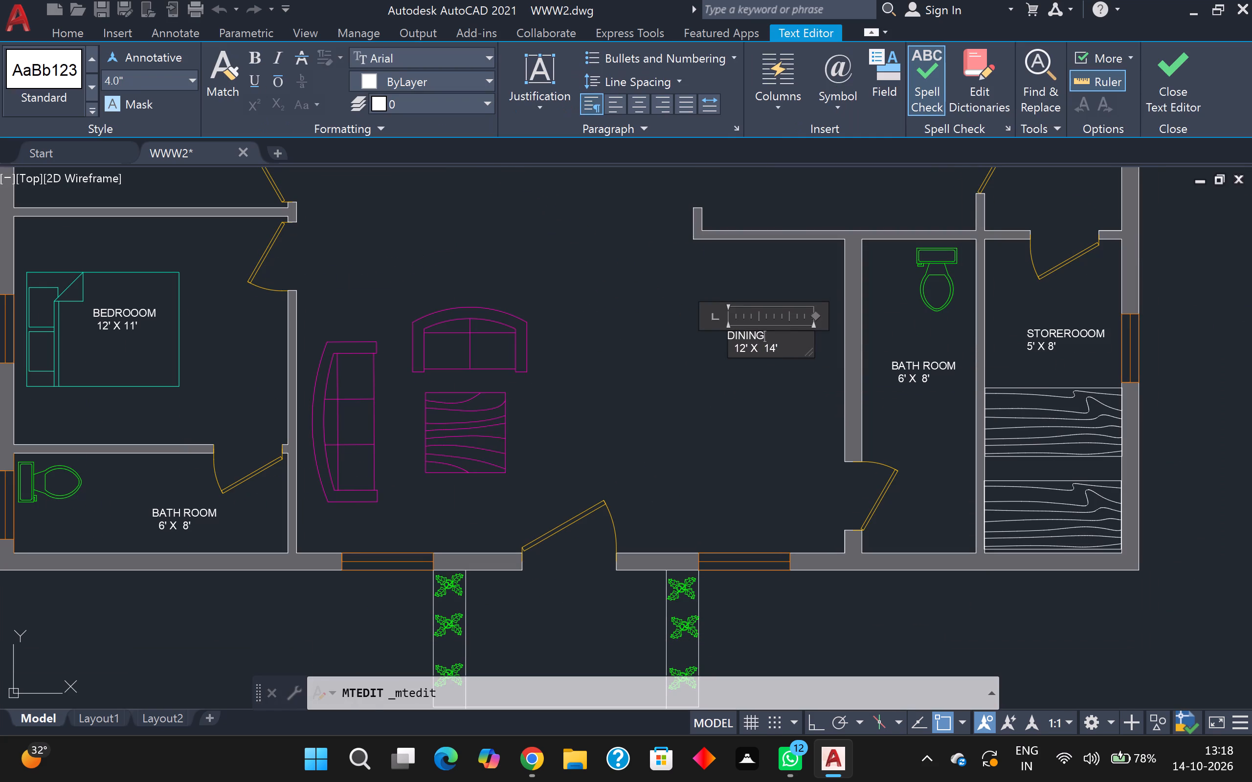
pyautogui.moveTo(768, 340); pyautogui.dragTo(714, 339)
pyautogui.press('BackSpace')
pyautogui.write('LIN=VIN')
pyautogui.press('g')
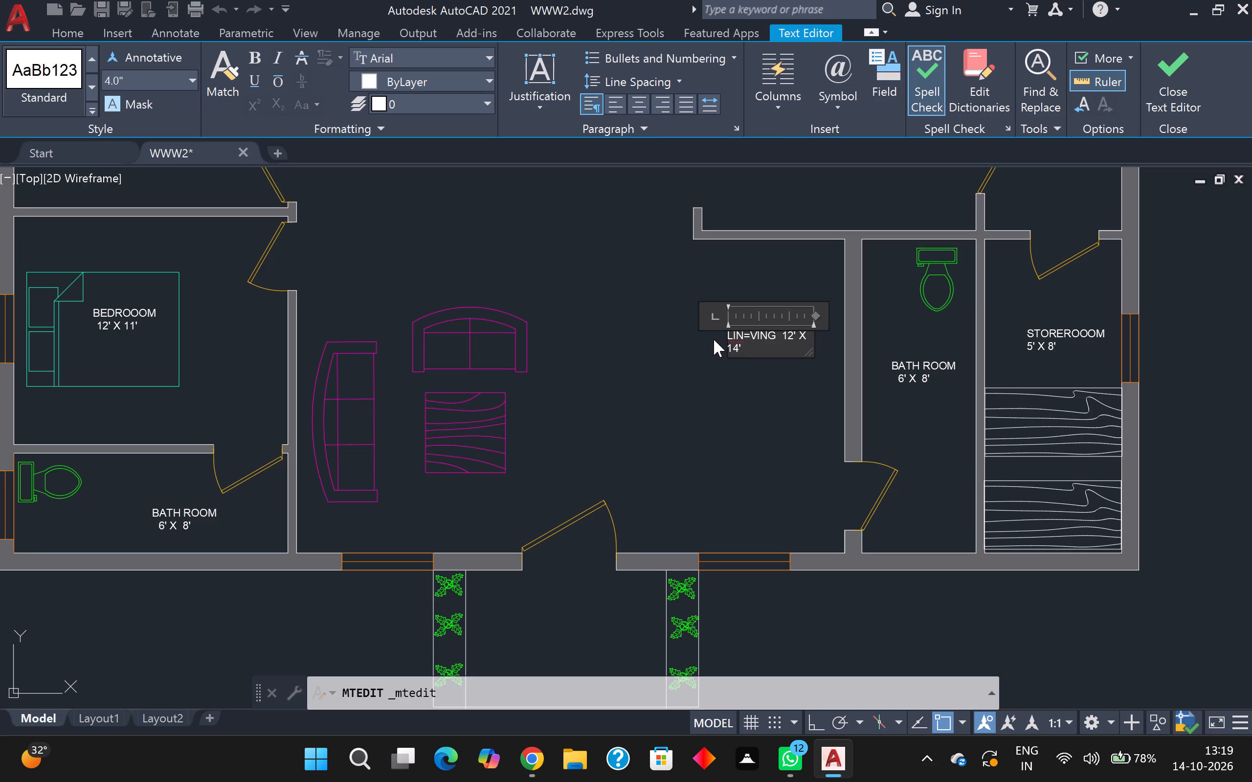
pyautogui.press('BackSpace')
pyautogui.press('BackSpace')
pyautogui.press('BackSpace')
pyautogui.press('BackSpace')
pyautogui.press('BackSpace')
pyautogui.press('BackSpace')
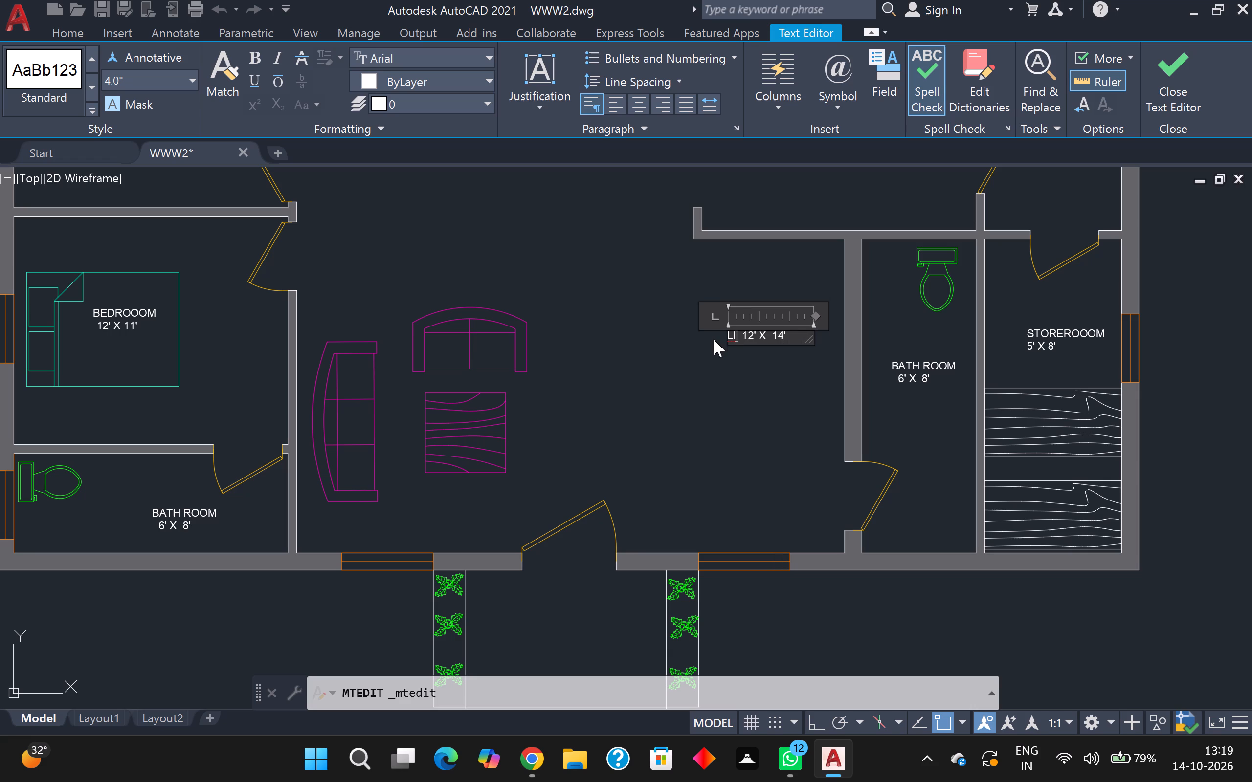
pyautogui.write('VING')
pyautogui.press('Return')
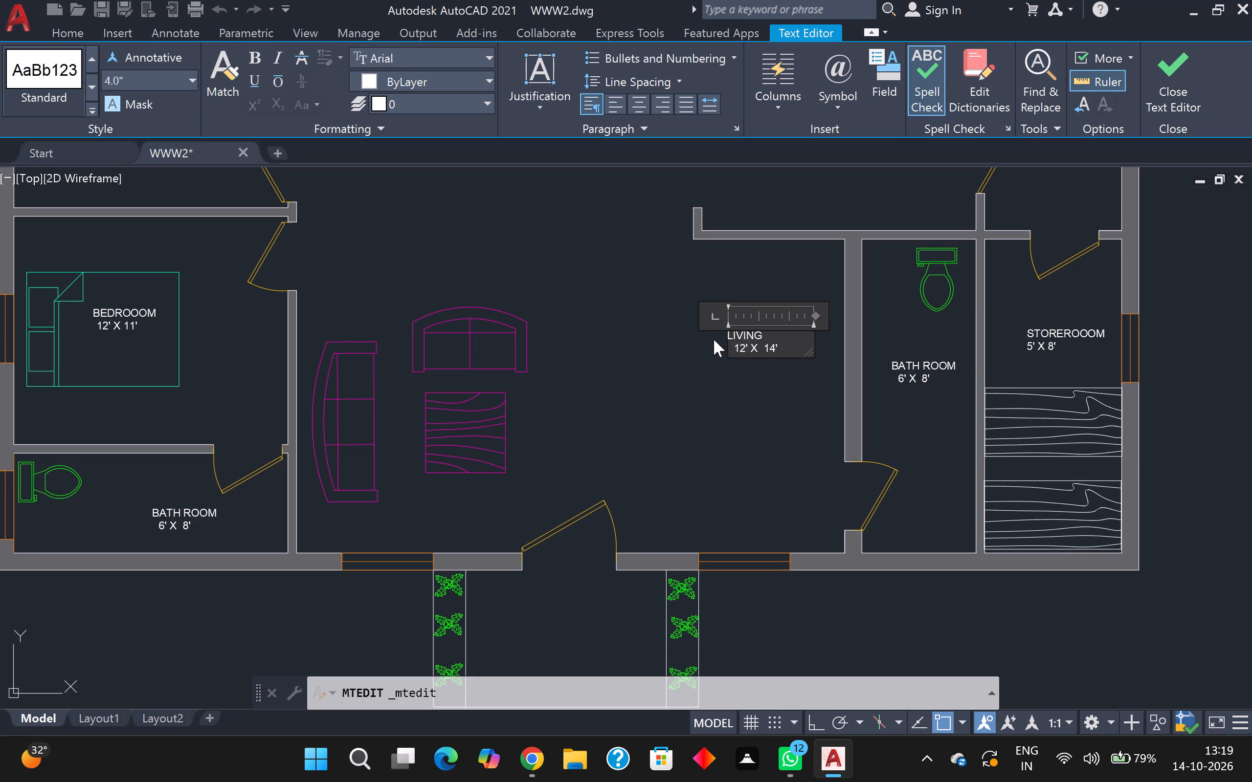
# Change the first dimension in the LIVING label to 18' and finish the text edit.
pyautogui.scroll(1, 776, 353)
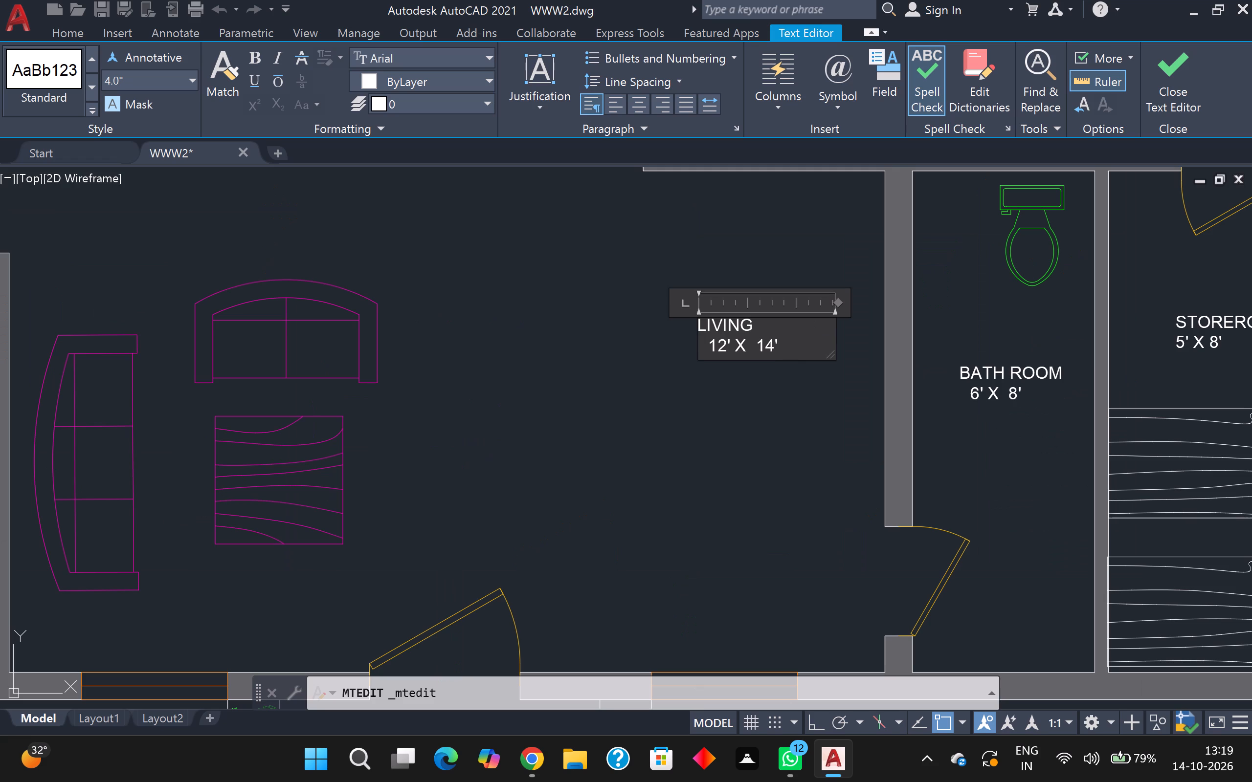
pyautogui.click(725, 344)
pyautogui.press('BackSpace')
pyautogui.press('8')
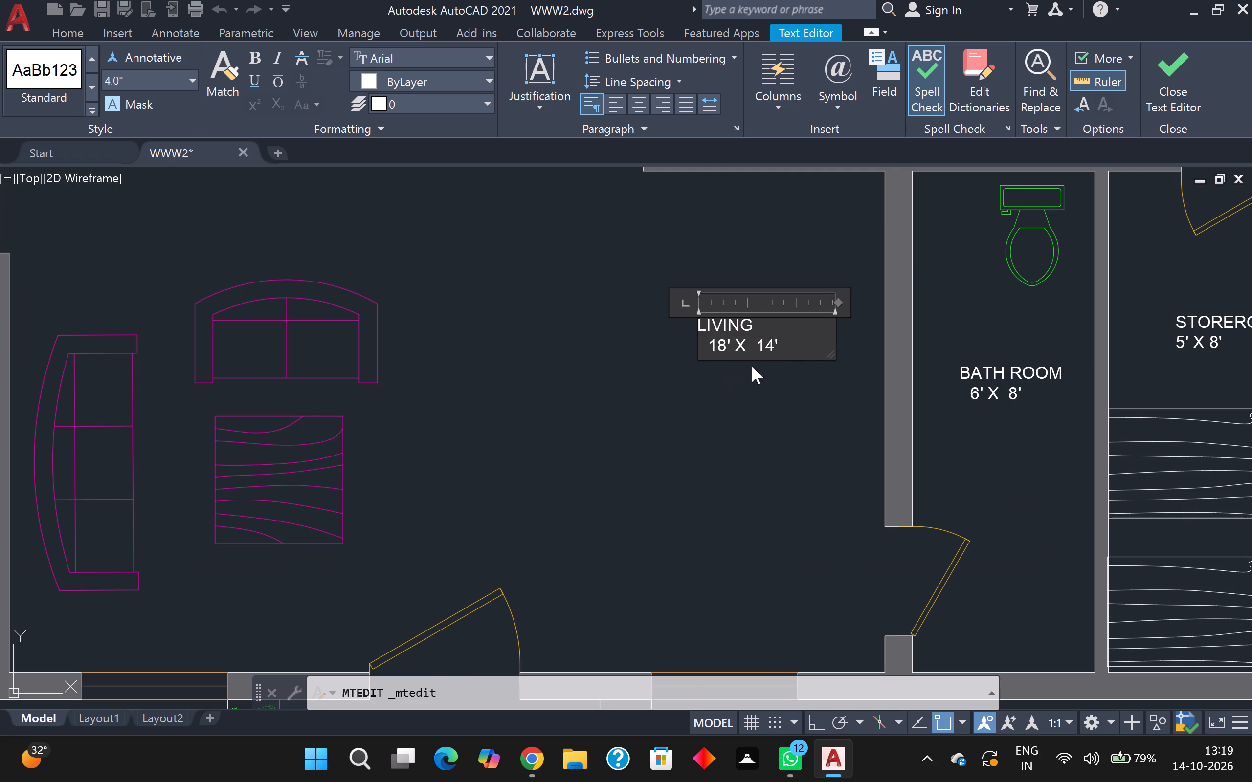
pyautogui.click(719, 475)
pyautogui.scroll(-3, 722, 470)
pyautogui.scroll(1, 733, 456)
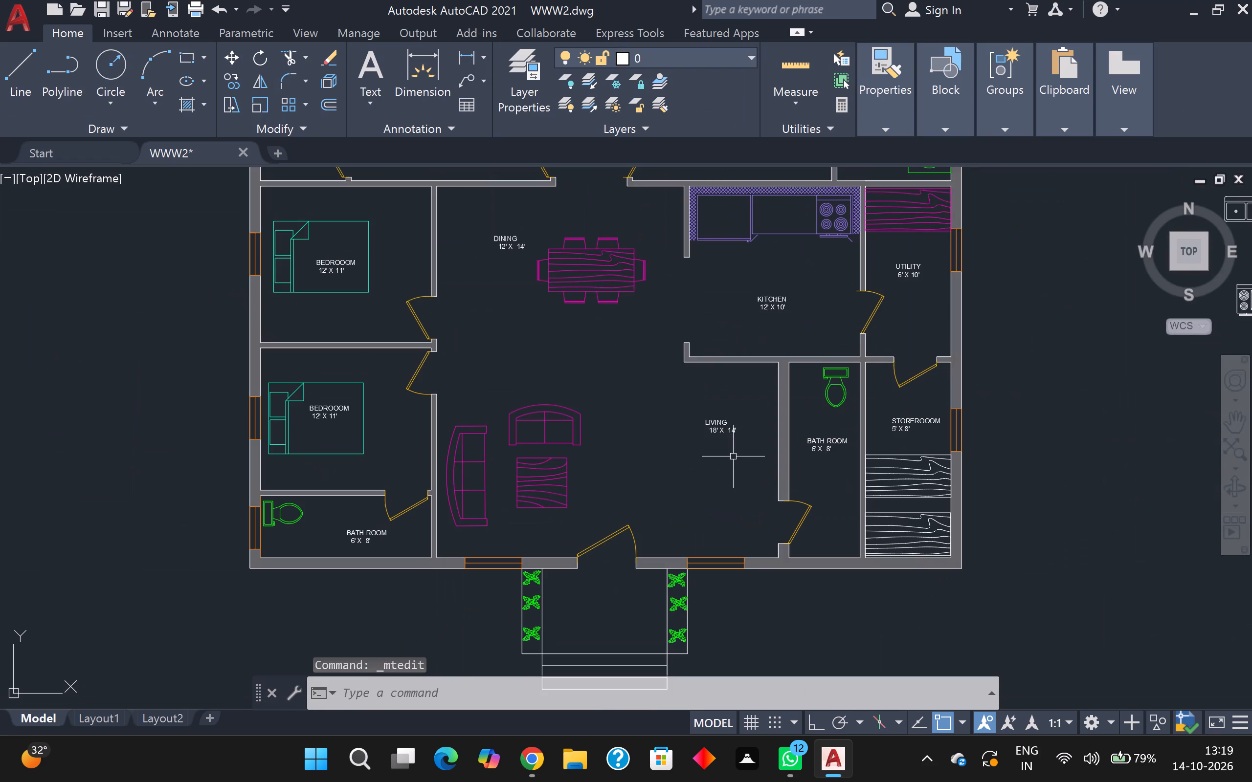
# Delete the two spare fixture symbols, the sink and the stove, lying outside the house east of the floor plan.
pyautogui.scroll(-1, 732, 461)
pyautogui.scroll(1, 737, 454)
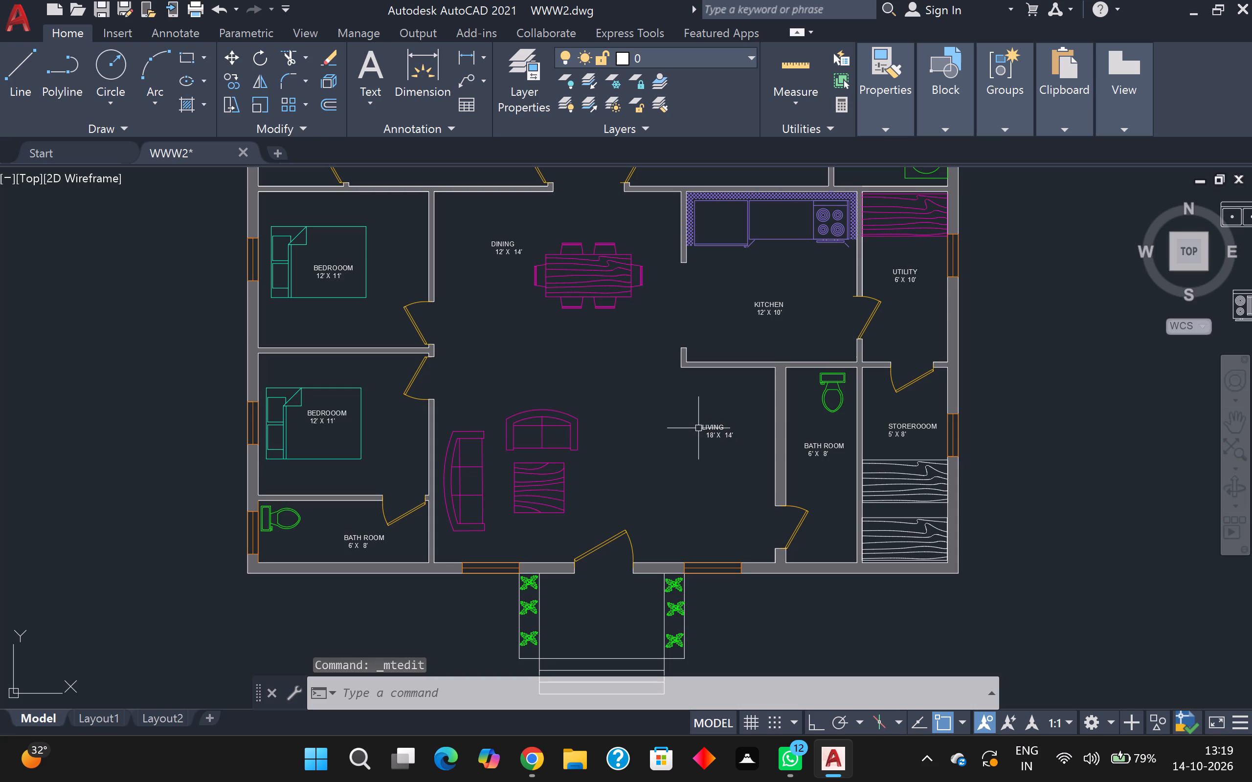
pyautogui.scroll(-3, 712, 429)
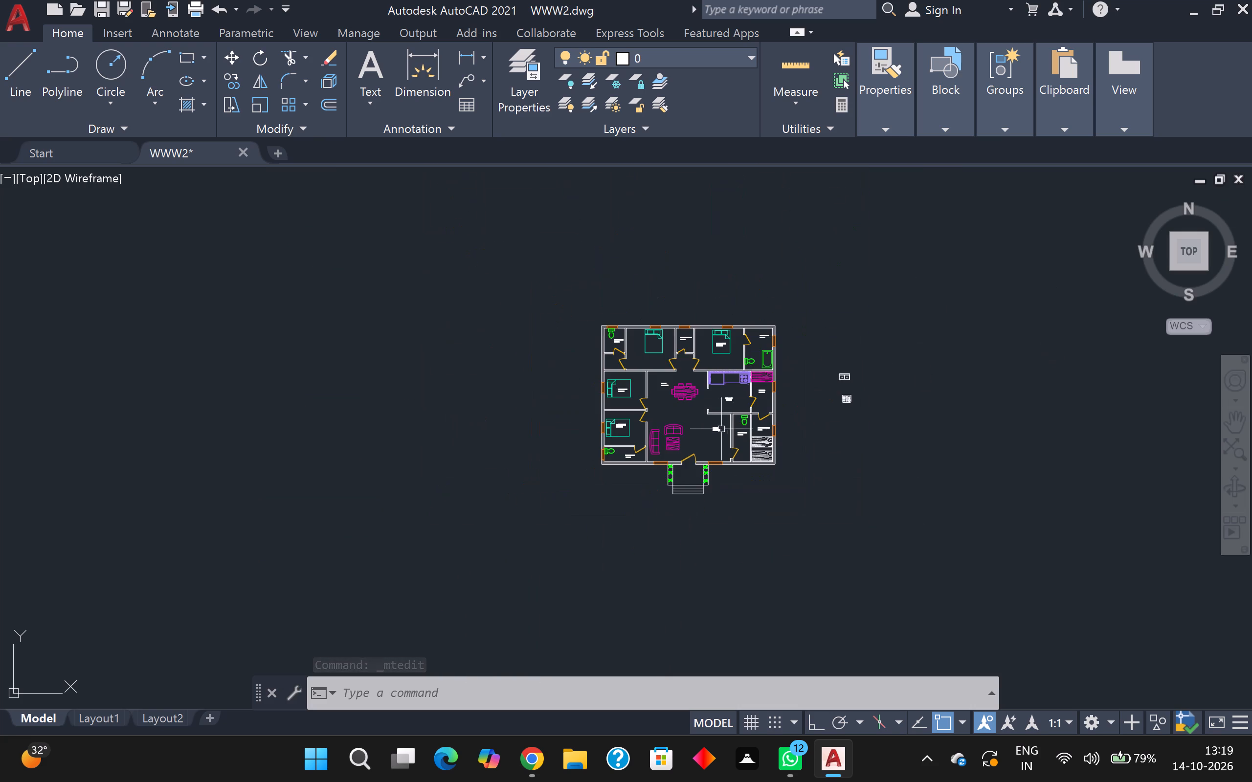
pyautogui.scroll(1, 745, 519)
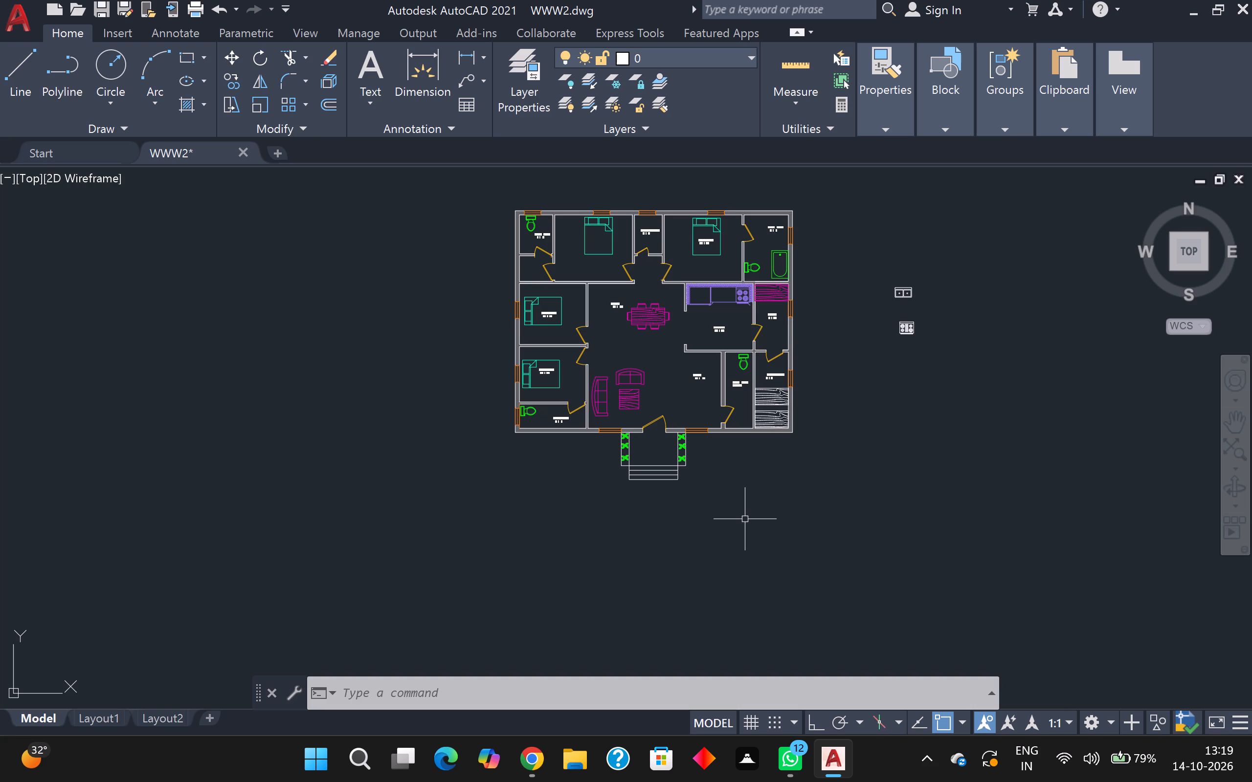
pyautogui.click(872, 270)
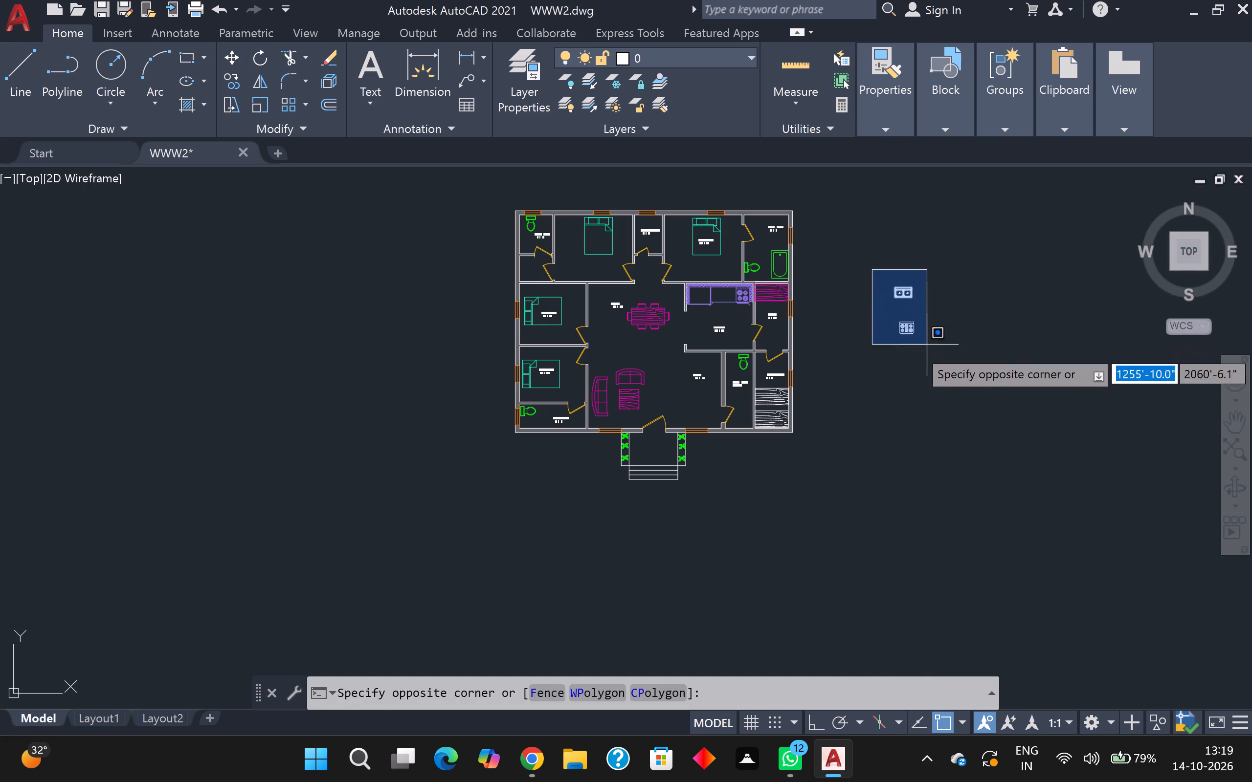
pyautogui.click(937, 360)
pyautogui.press('Delete')
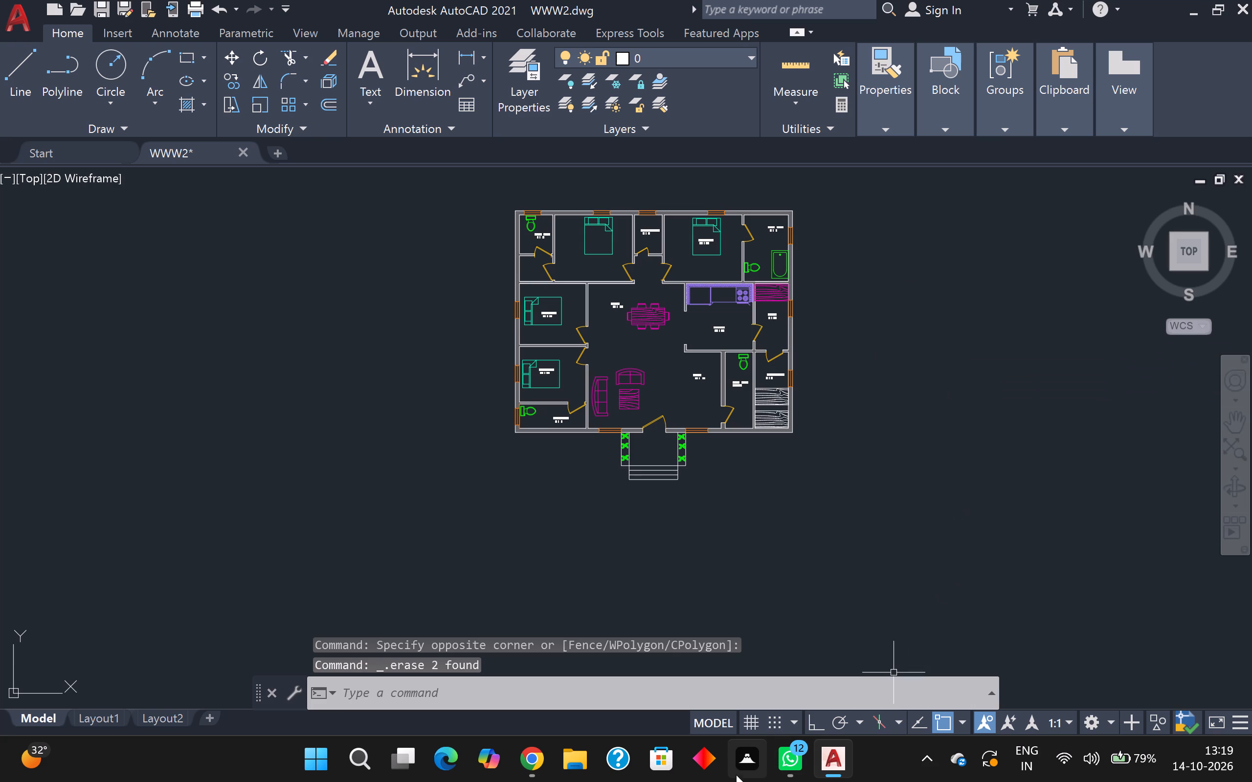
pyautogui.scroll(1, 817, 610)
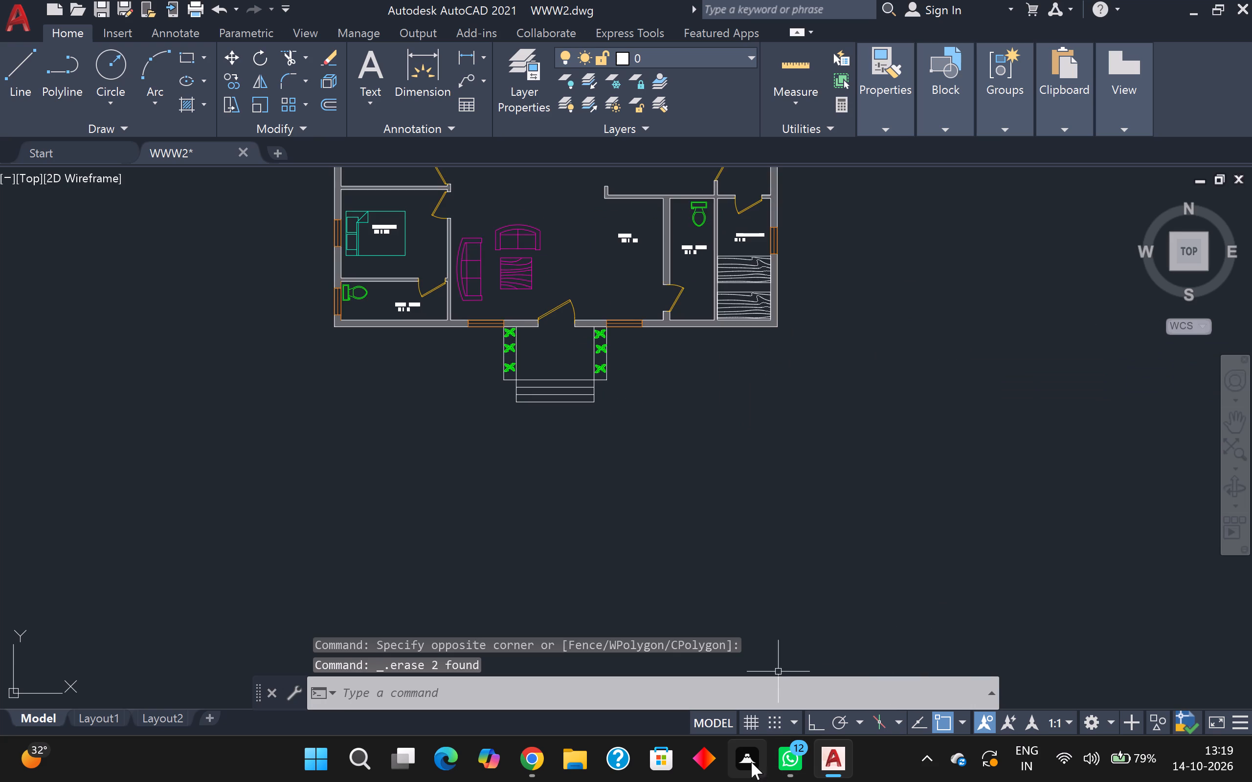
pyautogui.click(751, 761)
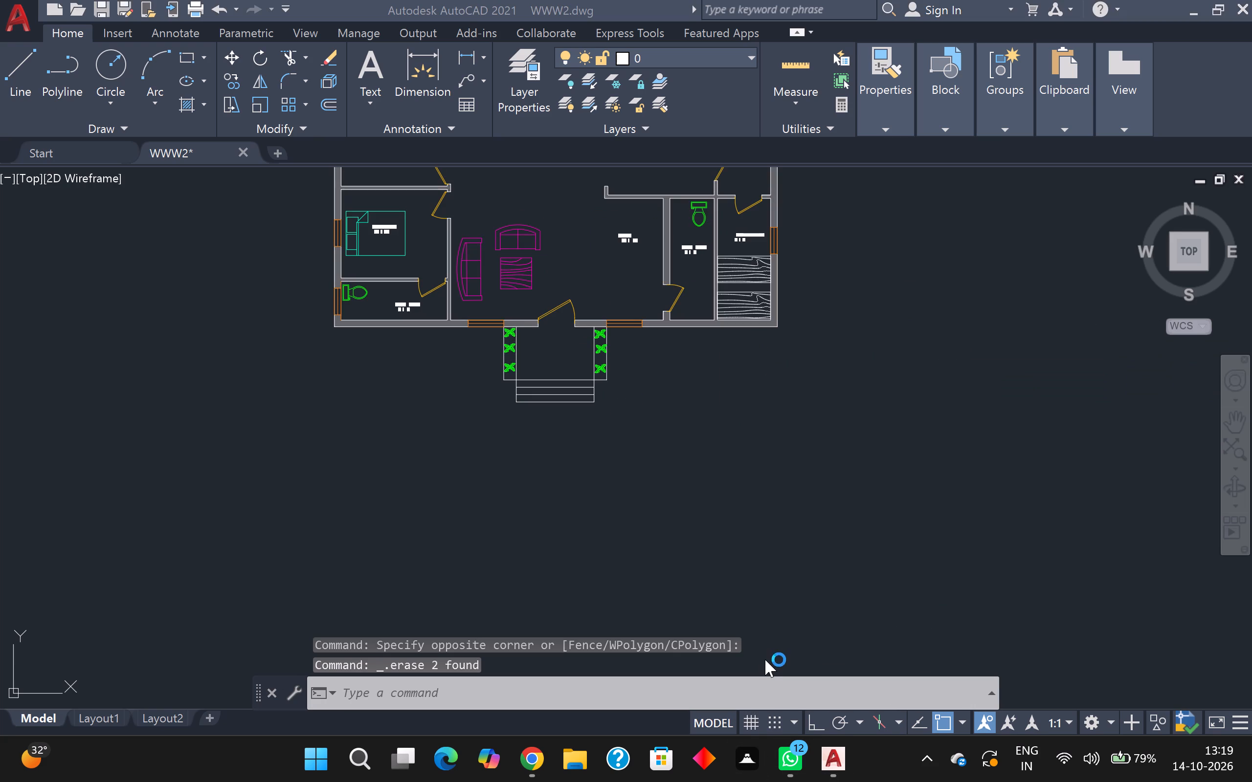
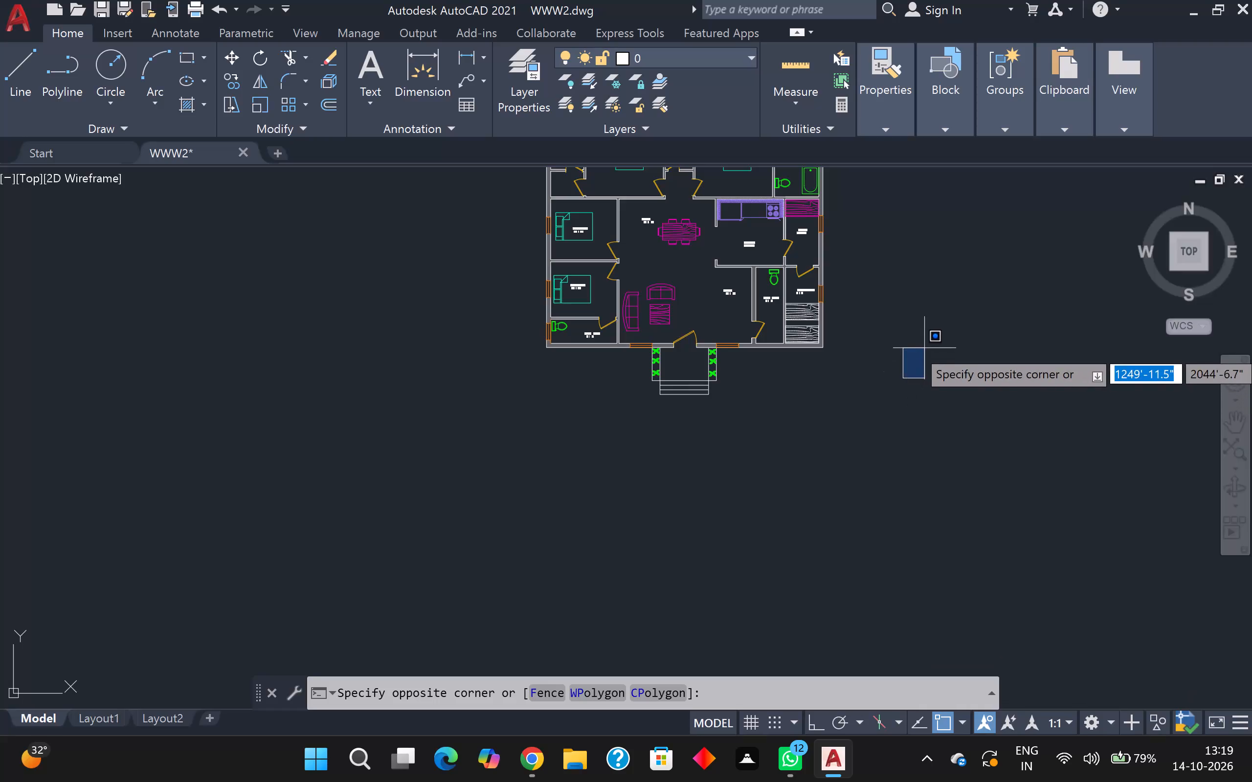
# Examine the room labels, furniture and fixtures across the whole floor plan, from the bedrooms to the dining area.
pyautogui.click(924, 348)
pyautogui.scroll(4, 723, 360)
pyautogui.moveTo(729, 255); pyautogui.dragTo(762, 531, button='middle')
pyautogui.scroll(-5, 730, 431)
pyautogui.scroll(3, 725, 419)
pyautogui.scroll(-3, 725, 419)
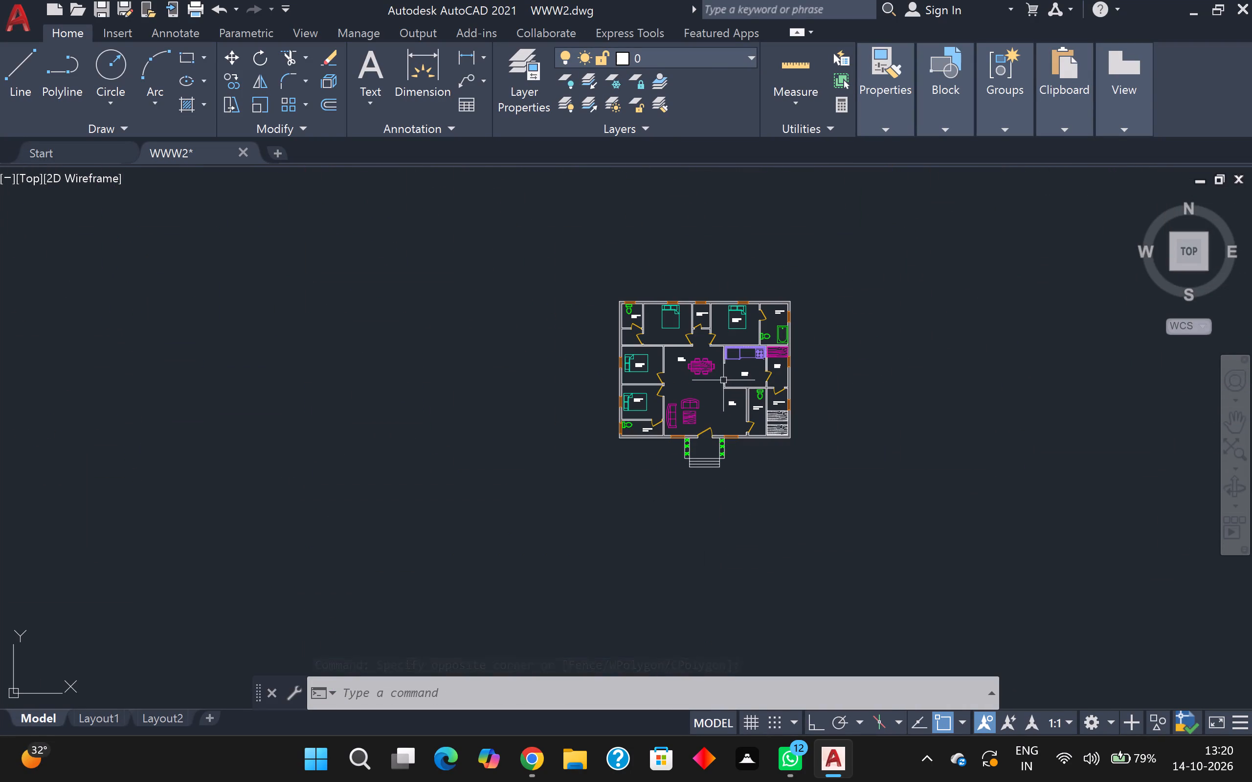
pyautogui.scroll(3, 723, 380)
pyautogui.scroll(-6, 723, 380)
pyautogui.scroll(12, 724, 380)
pyautogui.scroll(-11, 732, 373)
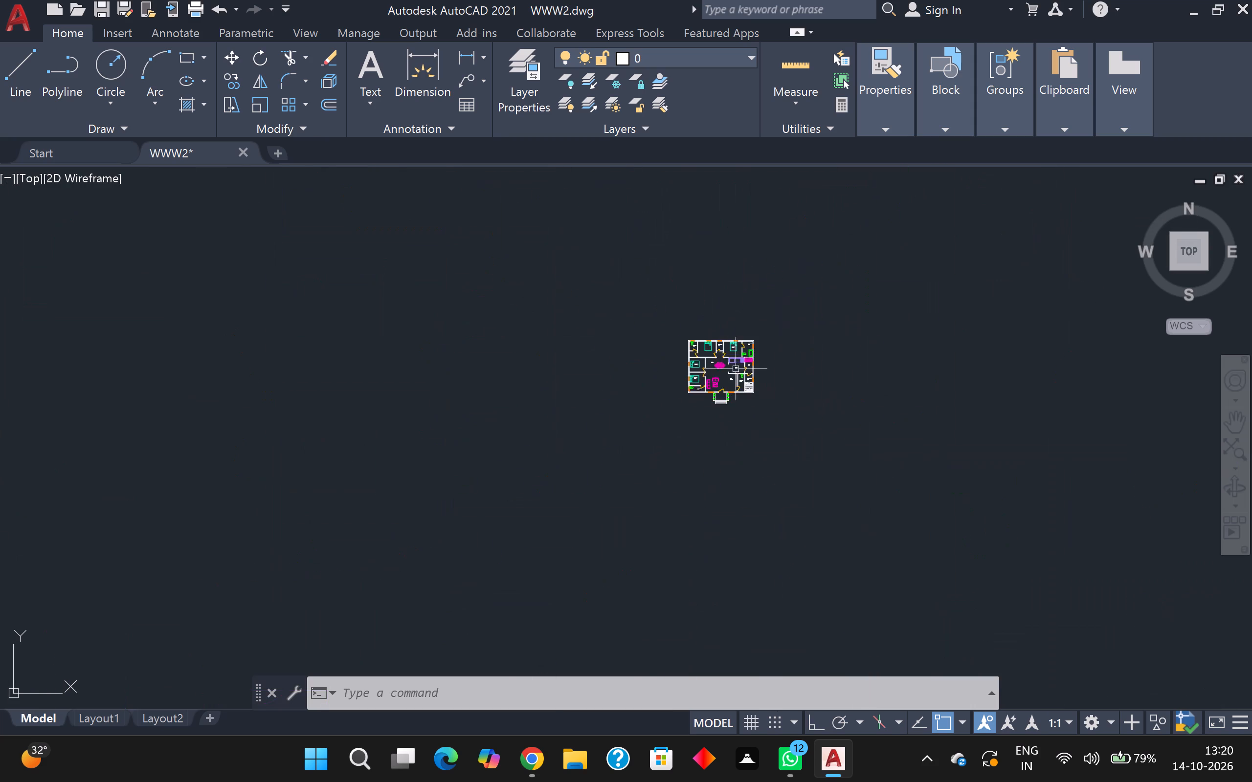
pyautogui.scroll(9, 736, 368)
pyautogui.scroll(-11, 738, 366)
pyautogui.scroll(8, 740, 364)
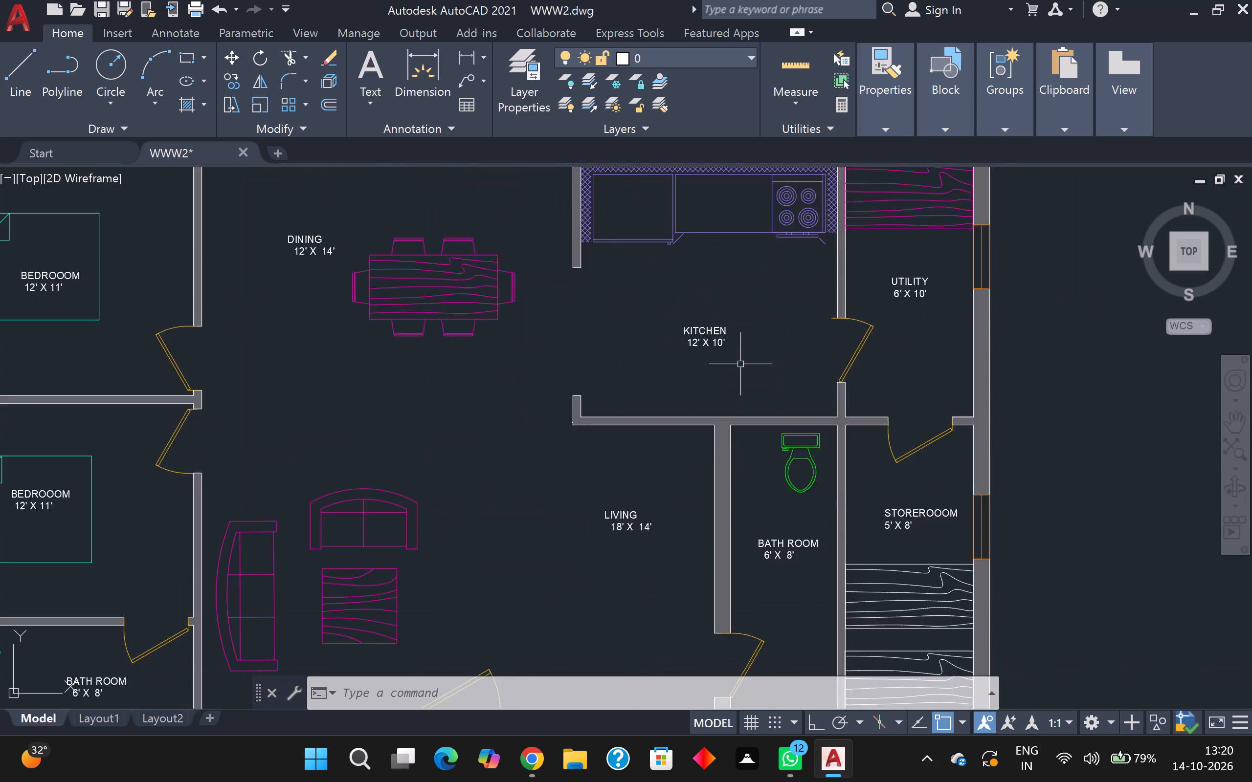
pyautogui.scroll(3, 740, 364)
pyautogui.scroll(-15, 740, 364)
pyautogui.scroll(9, 748, 363)
pyautogui.moveTo(748, 362); pyautogui.dragTo(1014, 541, button='middle')
pyautogui.scroll(2, 818, 516)
pyautogui.moveTo(713, 517); pyautogui.dragTo(1139, 591, button='middle')
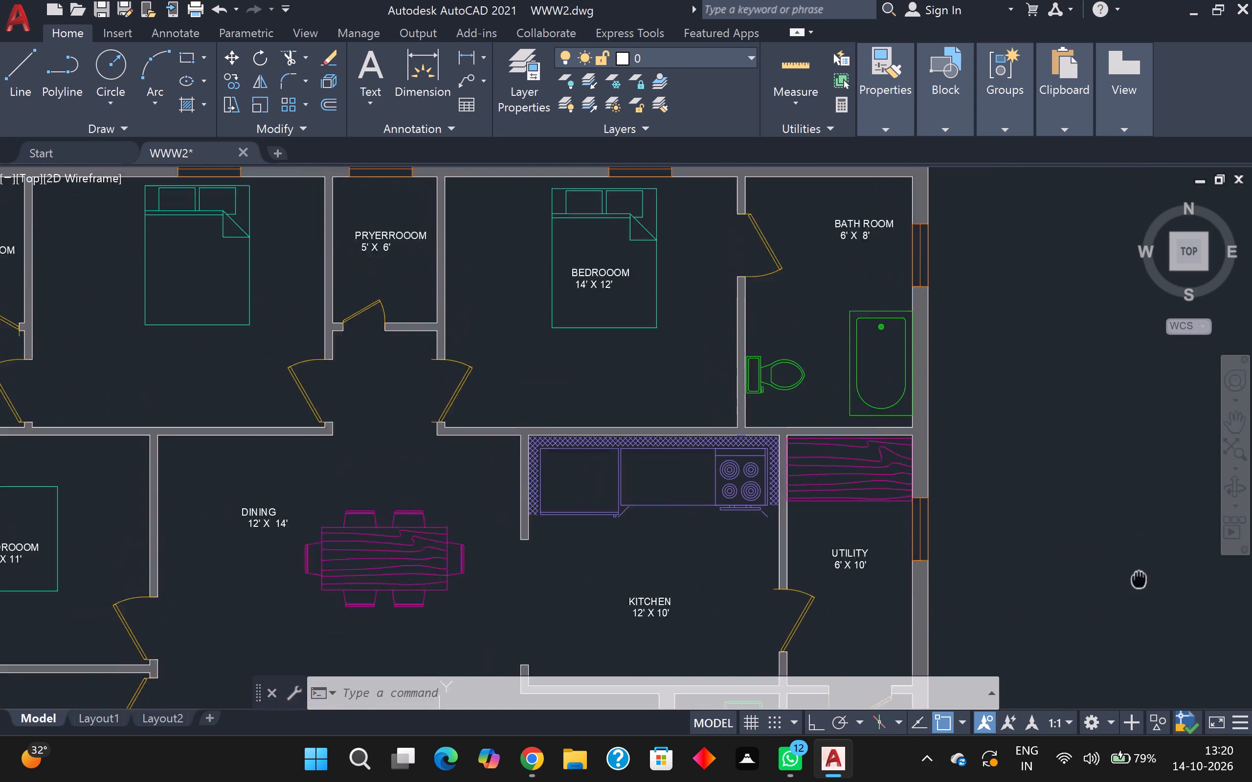
pyautogui.moveTo(1139, 591); pyautogui.dragTo(1235, 704, button='middle')
pyautogui.scroll(-2, 556, 622)
pyautogui.moveTo(552, 603); pyautogui.dragTo(535, 507, button='middle')
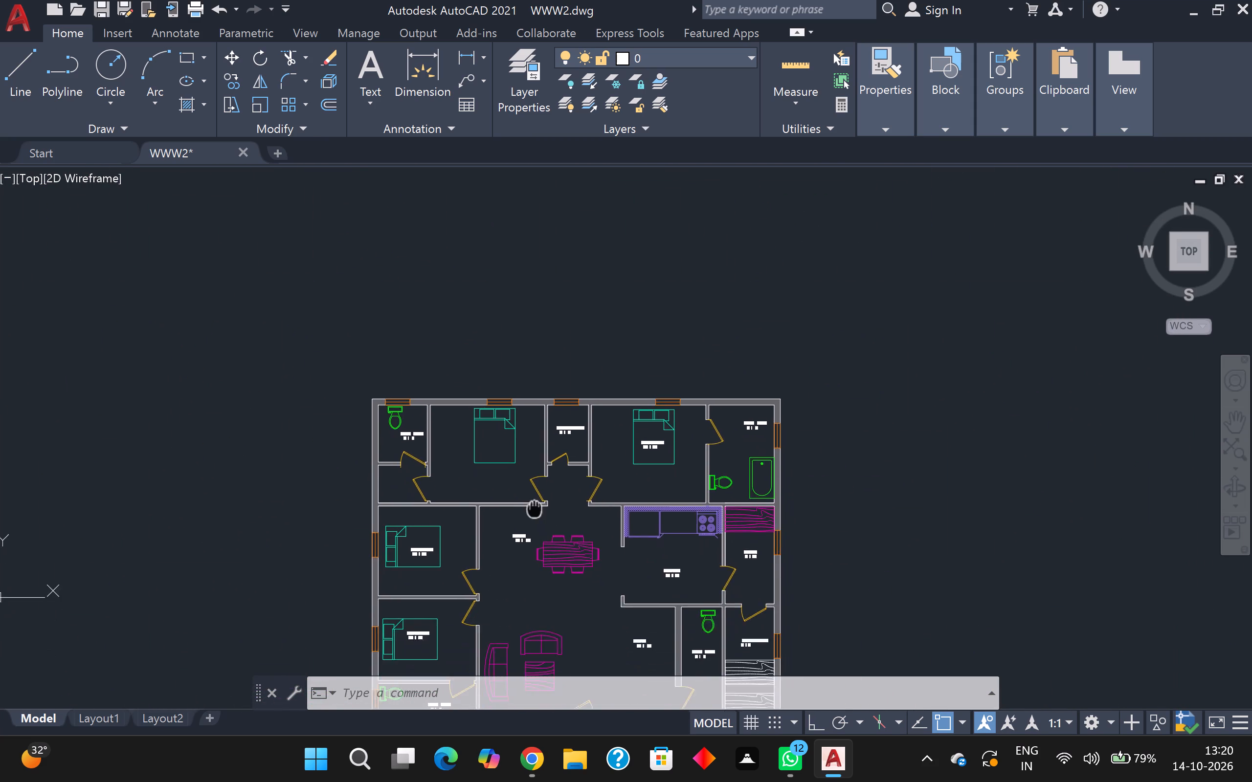
pyautogui.moveTo(535, 507); pyautogui.dragTo(534, 502, button='middle')
pyautogui.scroll(1, 534, 505)
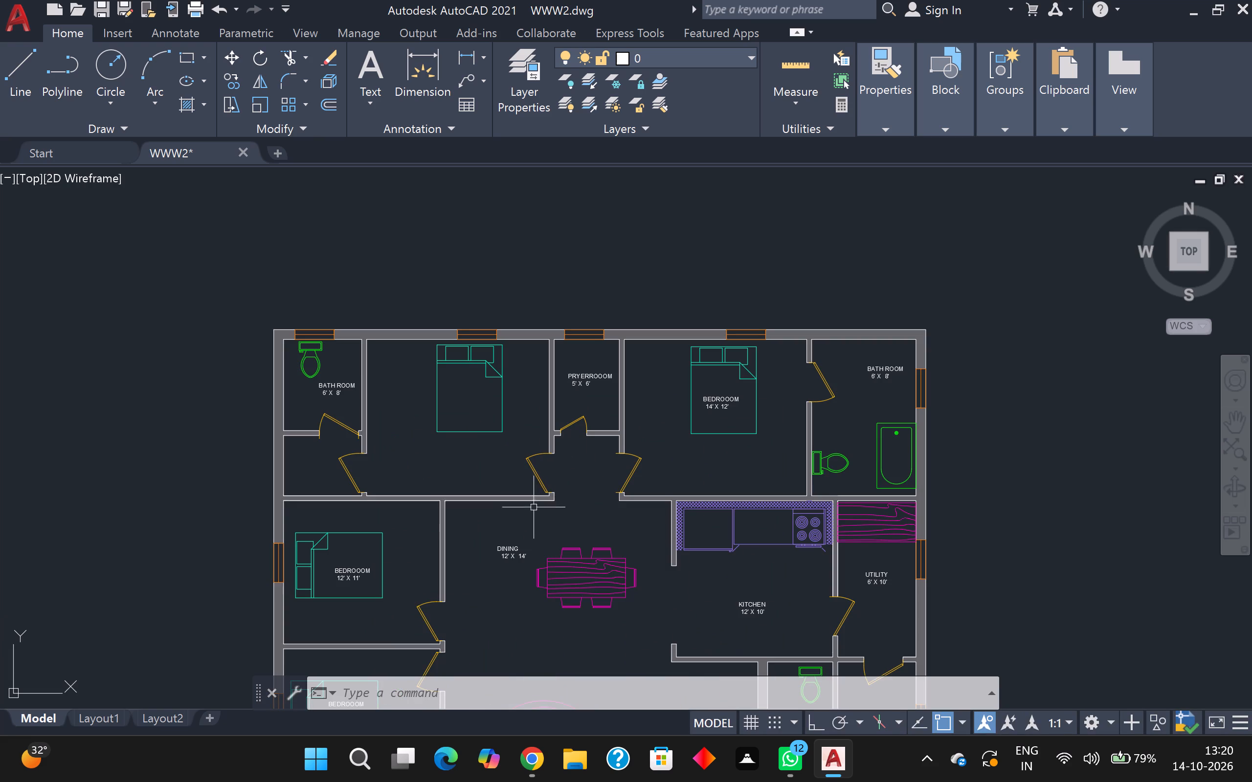
pyautogui.scroll(2, 547, 629)
pyautogui.moveTo(545, 628); pyautogui.dragTo(520, 428, button='middle')
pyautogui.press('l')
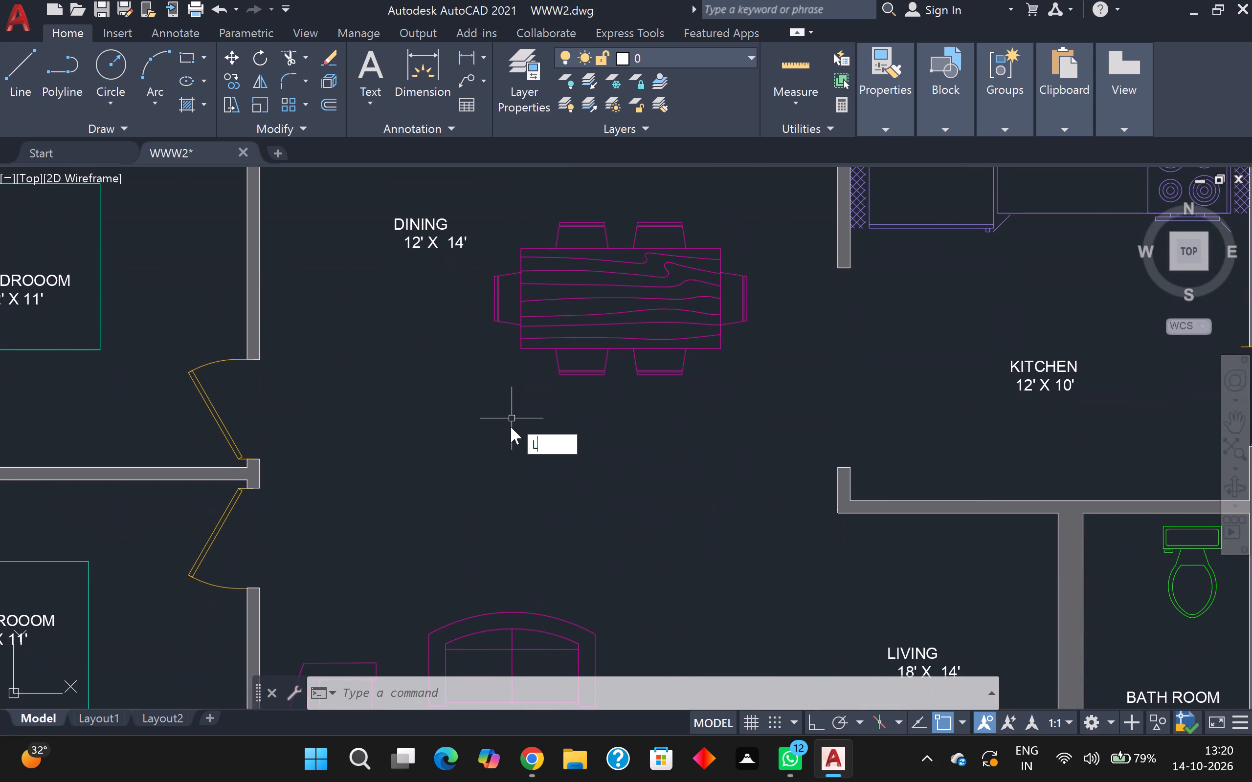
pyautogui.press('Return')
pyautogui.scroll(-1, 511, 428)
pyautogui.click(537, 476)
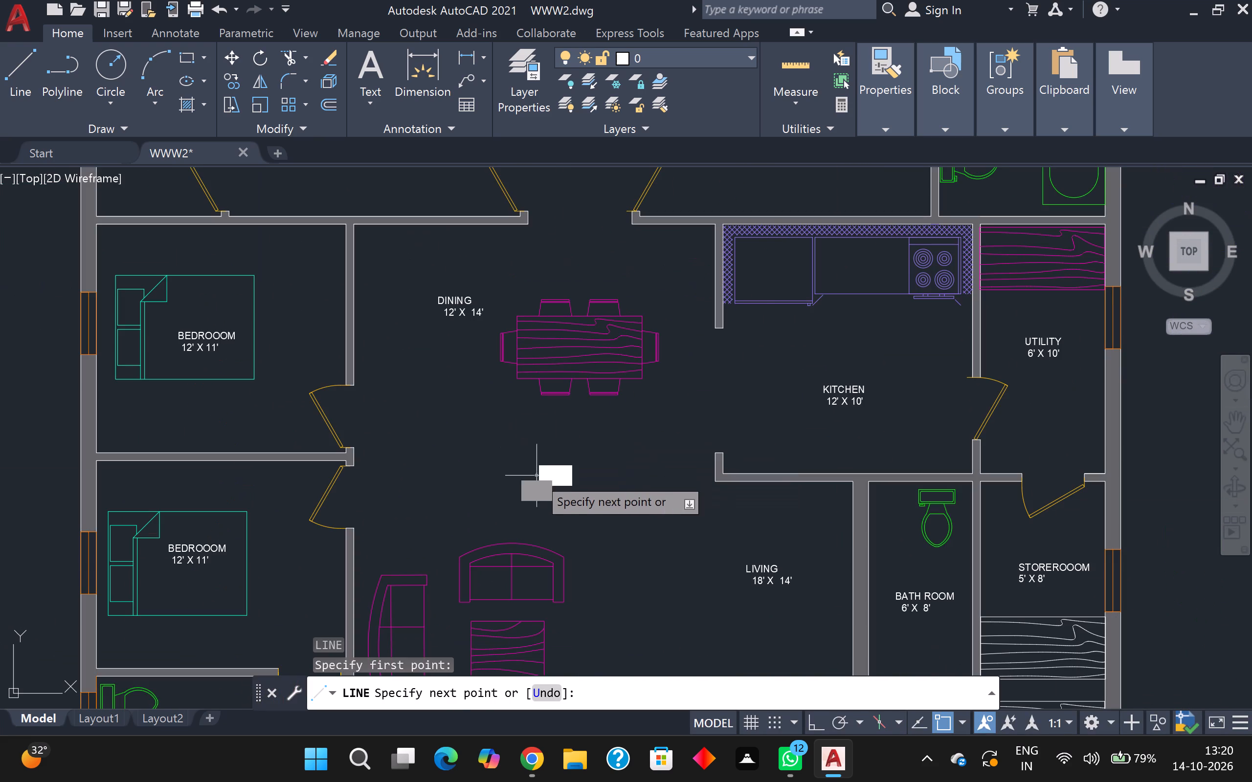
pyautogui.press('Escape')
# Examine the living area, entrance porch, kitchen and bathroom side of the floor plan for completeness.
pyautogui.scroll(-2, 619, 485)
pyautogui.moveTo(640, 537); pyautogui.dragTo(643, 417, button='middle')
pyautogui.scroll(1, 643, 417)
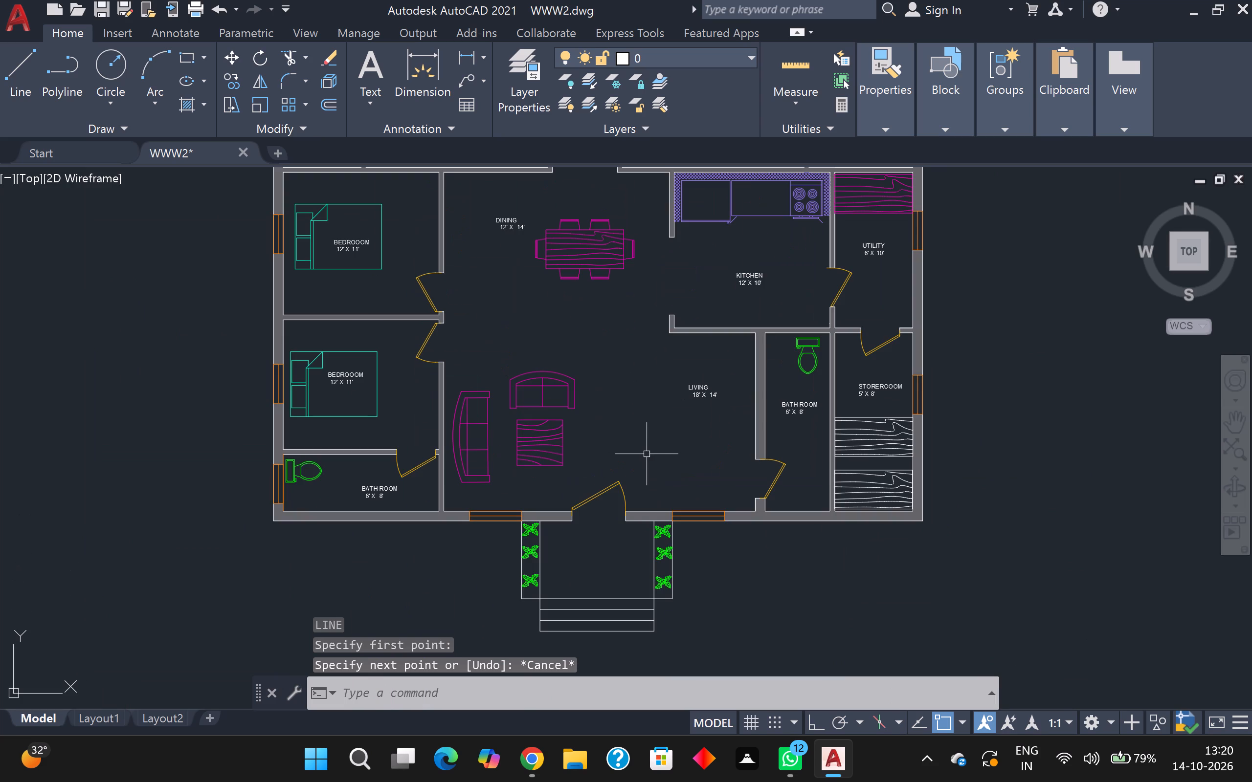
pyautogui.scroll(1, 648, 454)
pyautogui.moveTo(680, 438); pyautogui.dragTo(678, 444, button='middle')
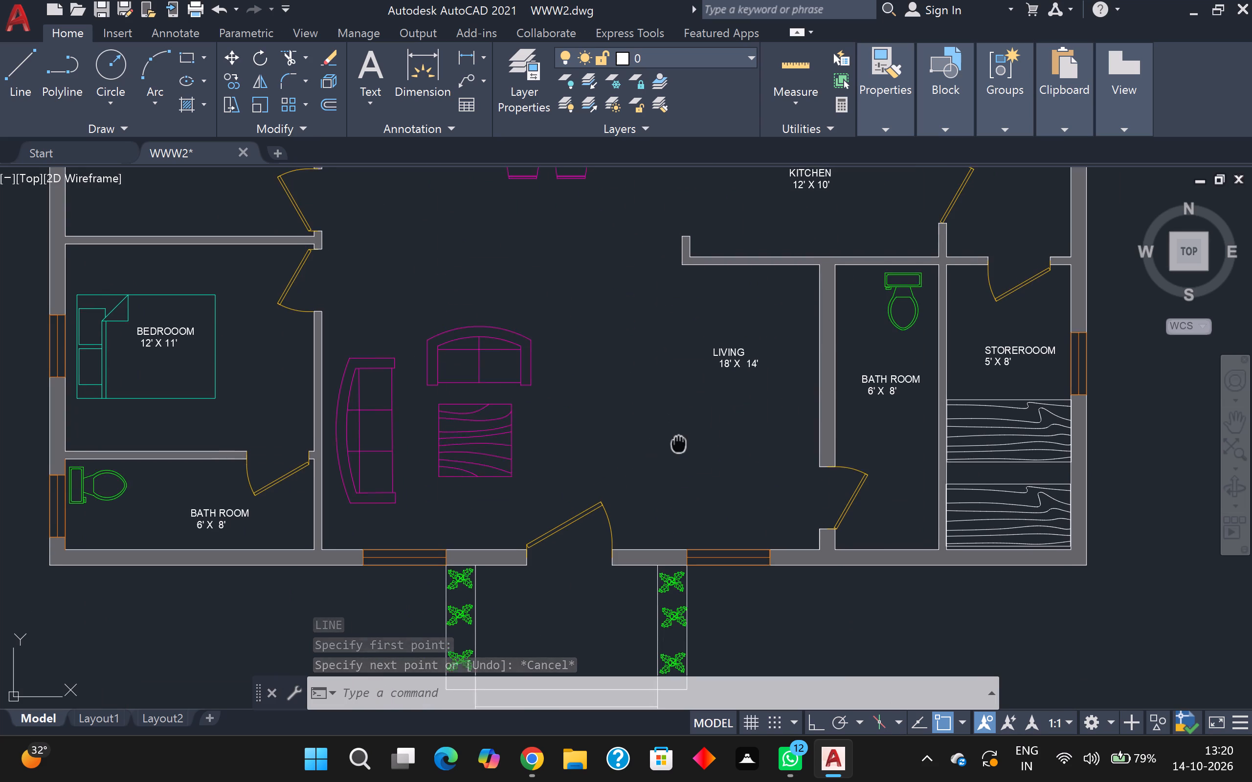
pyautogui.moveTo(678, 444); pyautogui.dragTo(537, 469, button='middle')
pyautogui.scroll(-1, 745, 462)
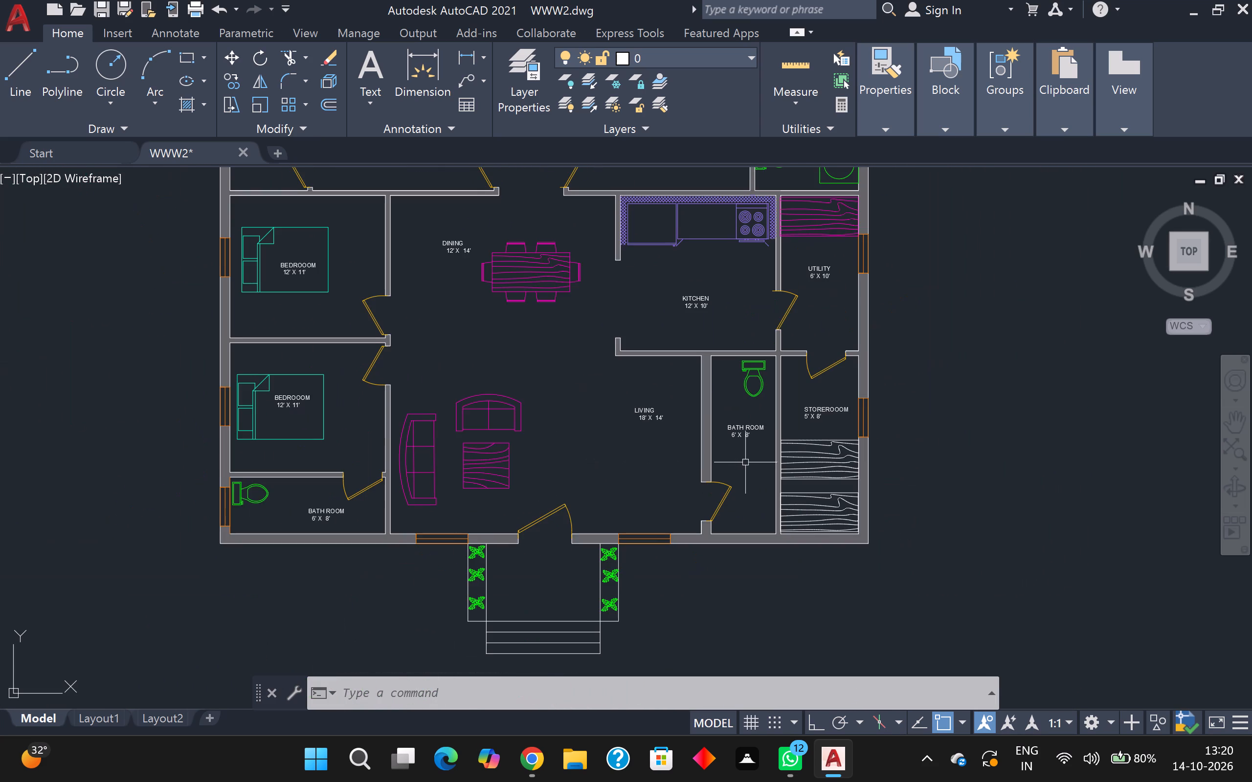
pyautogui.moveTo(750, 463); pyautogui.dragTo(661, 544, button='middle')
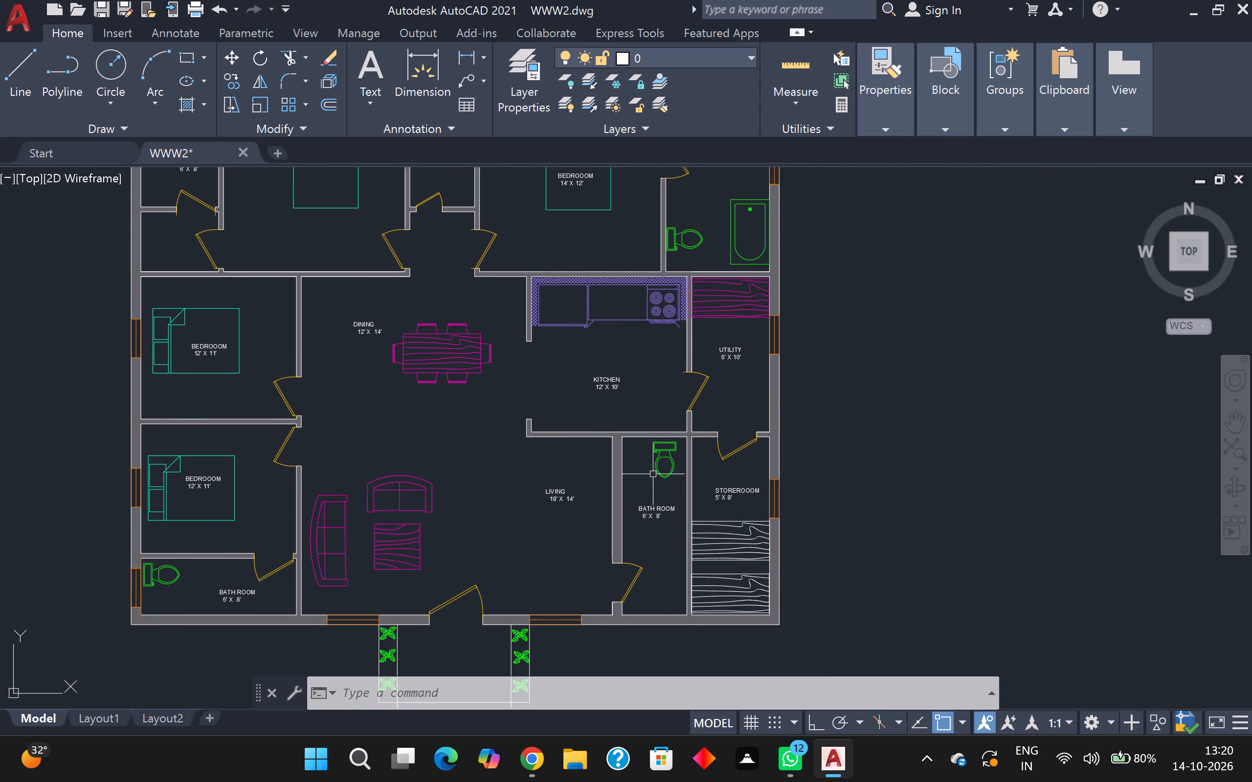
pyautogui.scroll(-2, 653, 454)
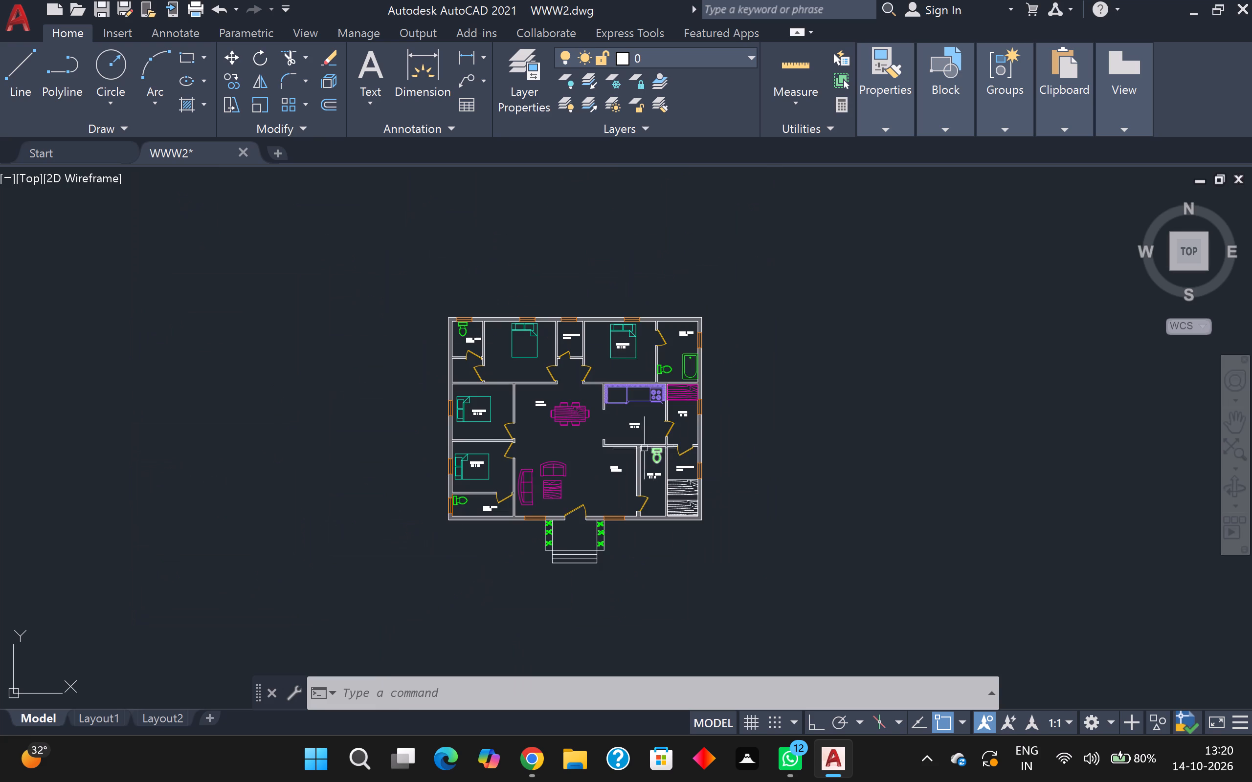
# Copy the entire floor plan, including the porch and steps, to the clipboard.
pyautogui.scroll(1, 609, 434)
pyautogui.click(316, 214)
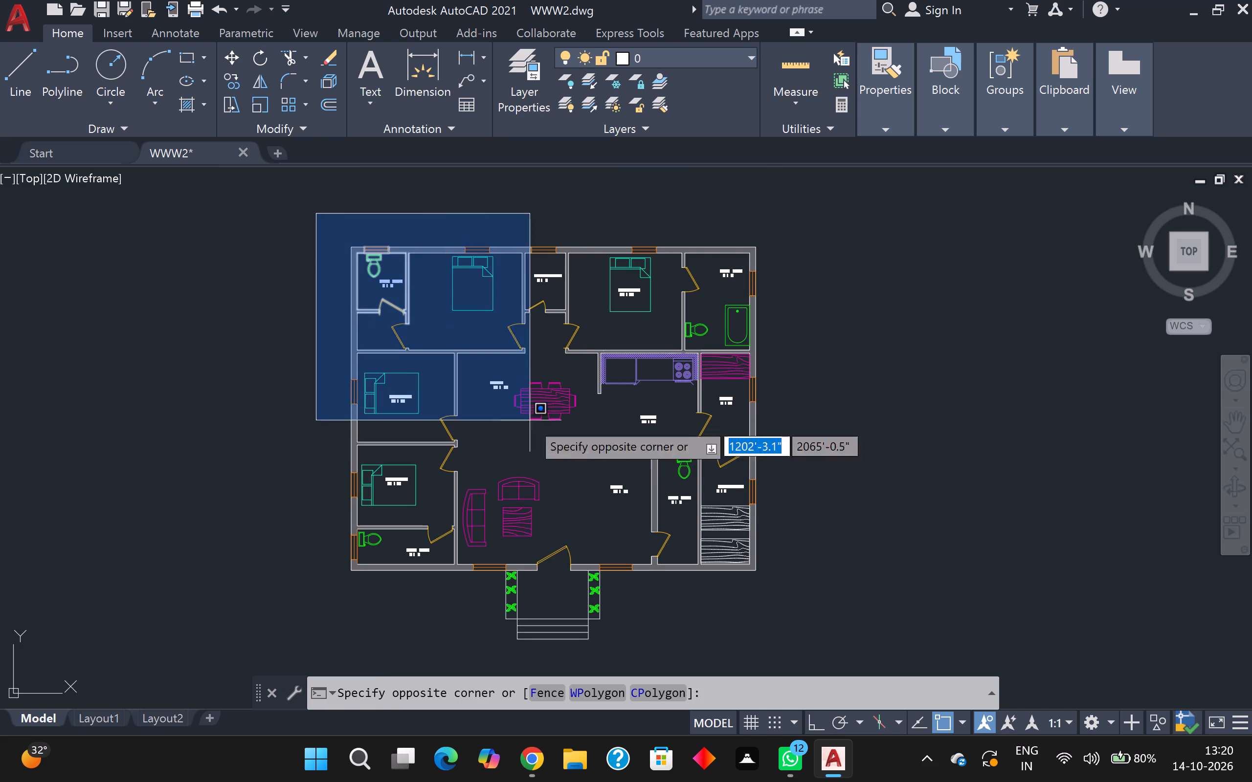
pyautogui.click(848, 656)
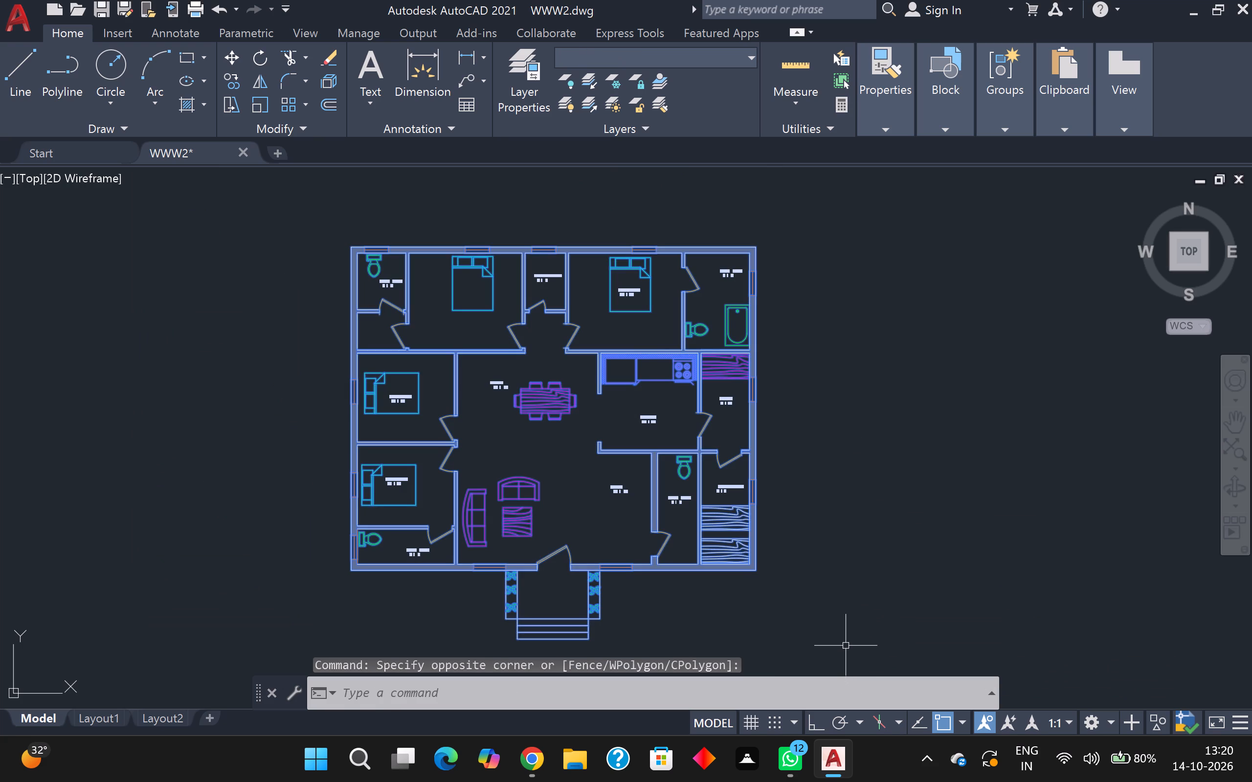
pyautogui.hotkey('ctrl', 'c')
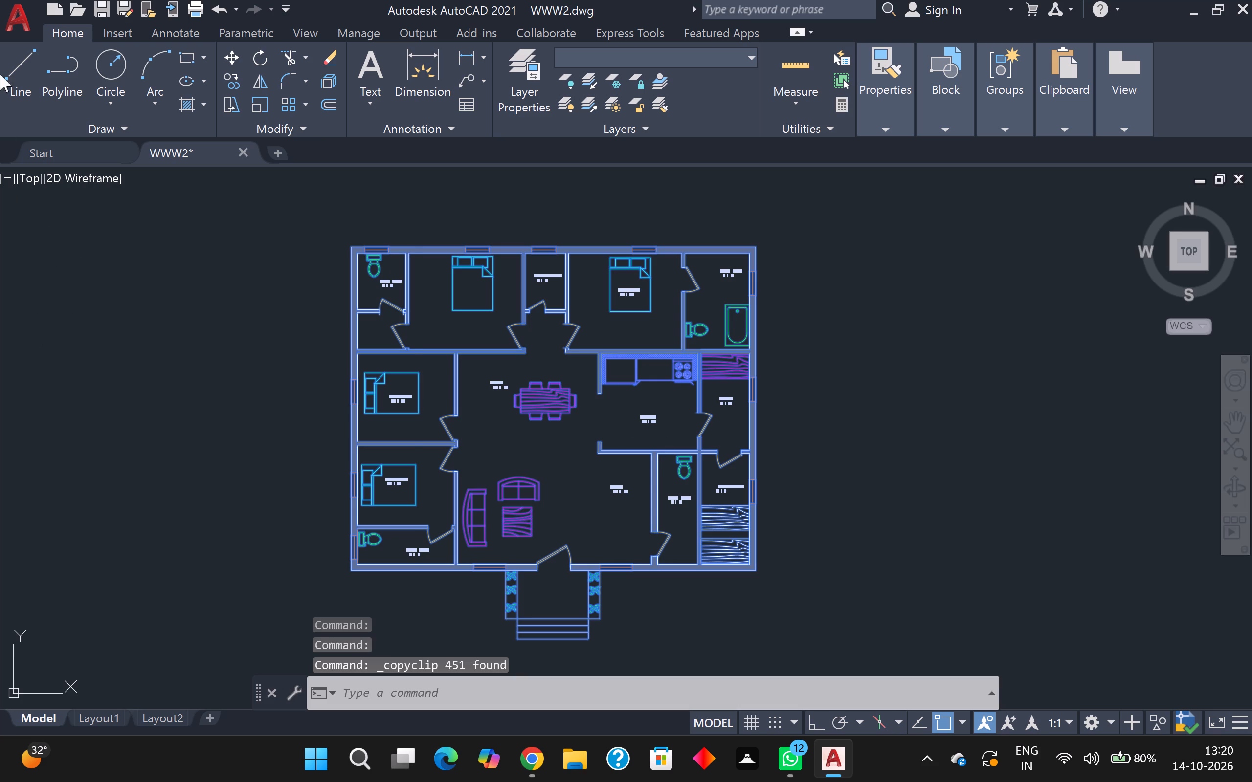
# Create a new drawing from the acad template.
pyautogui.click(5, 17)
pyautogui.click(56, 127)
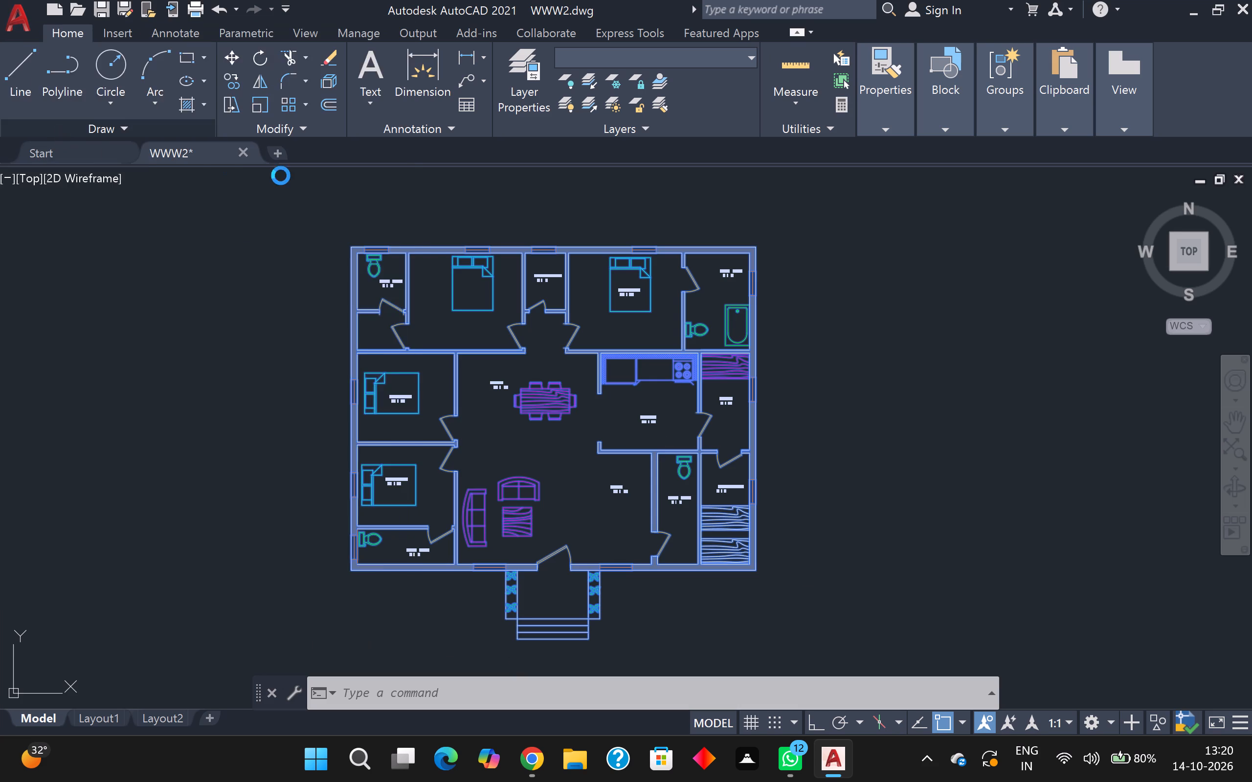
pyautogui.click(594, 551)
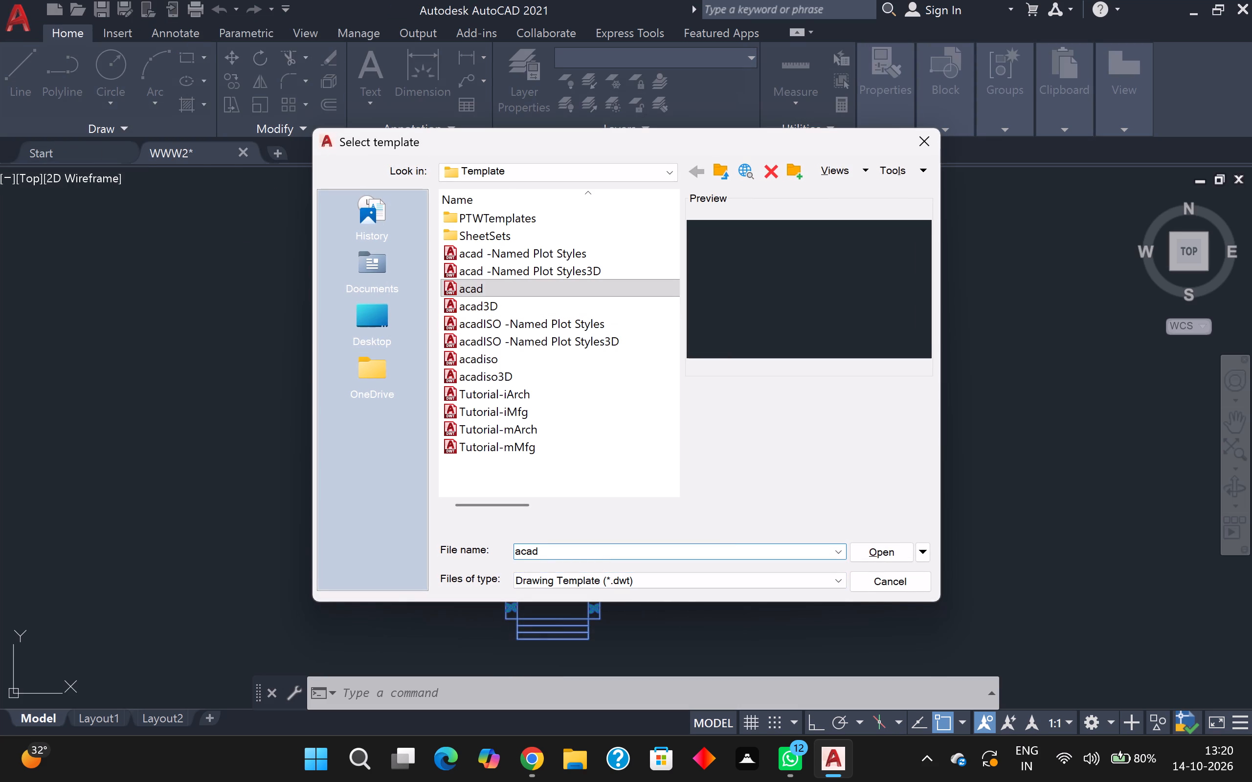
pyautogui.click(890, 551)
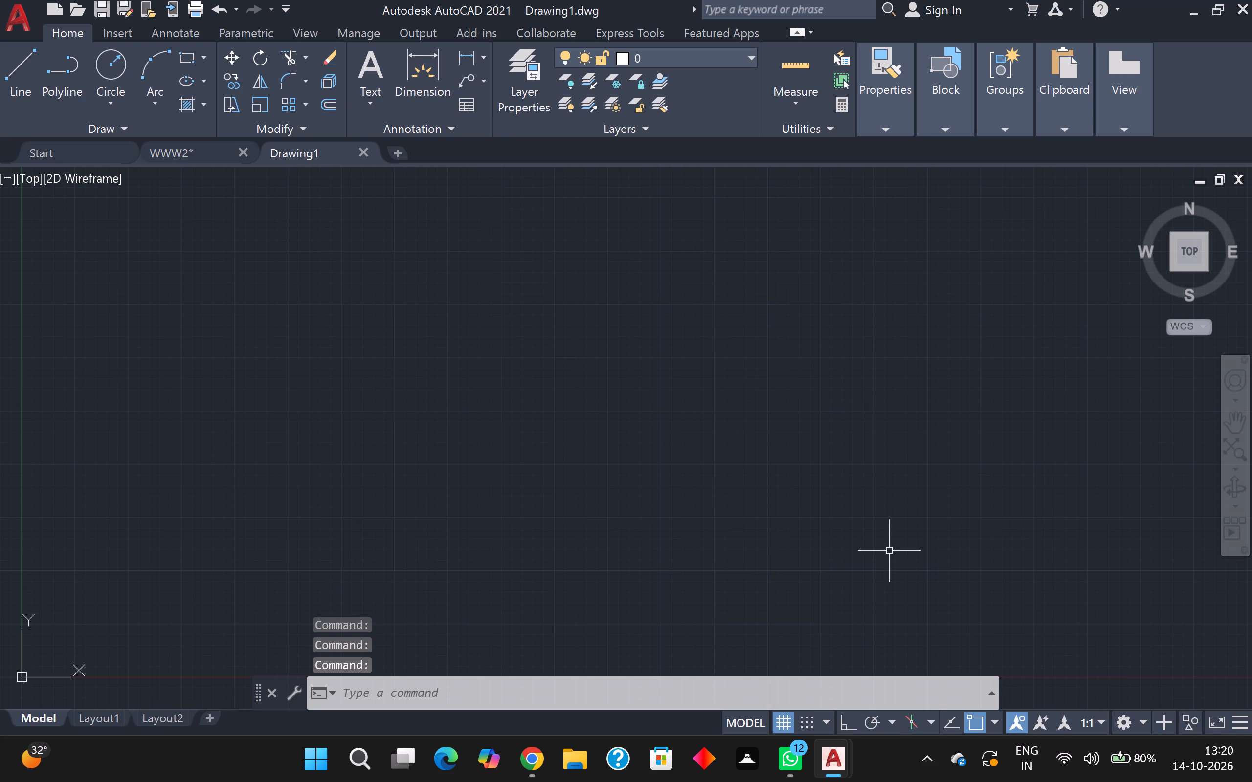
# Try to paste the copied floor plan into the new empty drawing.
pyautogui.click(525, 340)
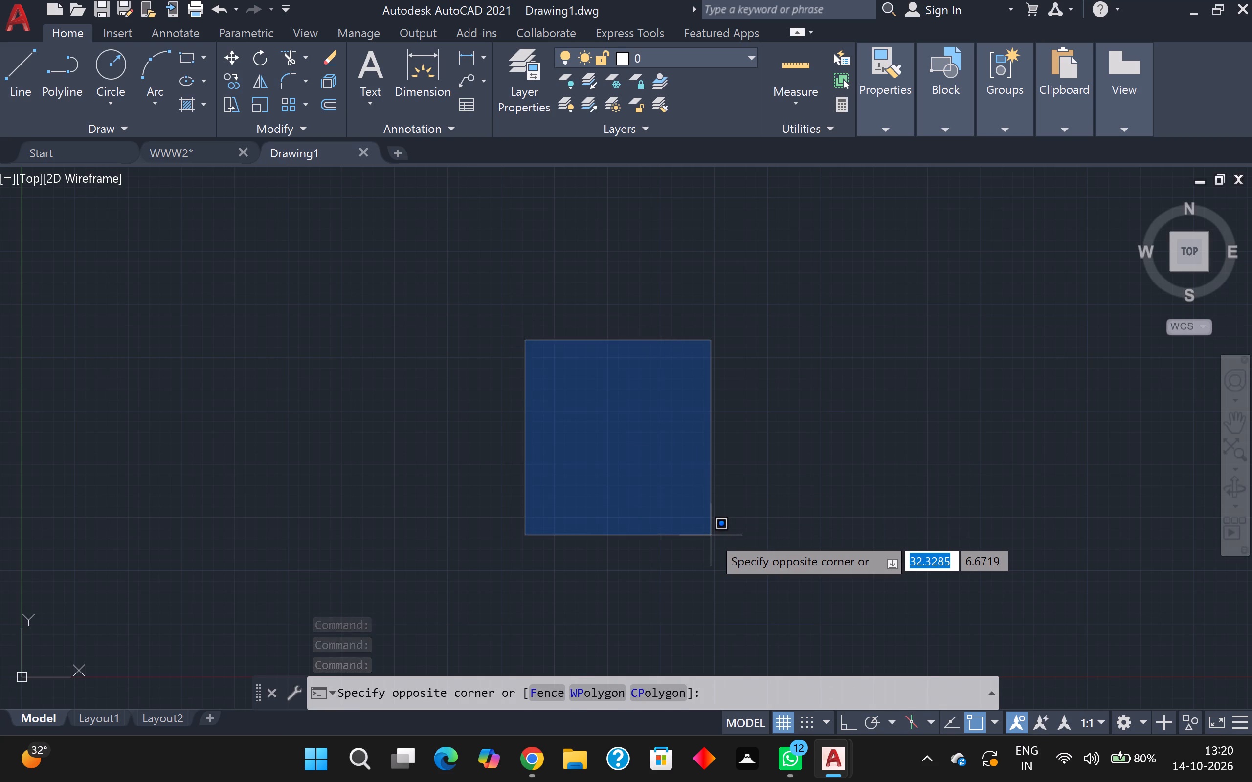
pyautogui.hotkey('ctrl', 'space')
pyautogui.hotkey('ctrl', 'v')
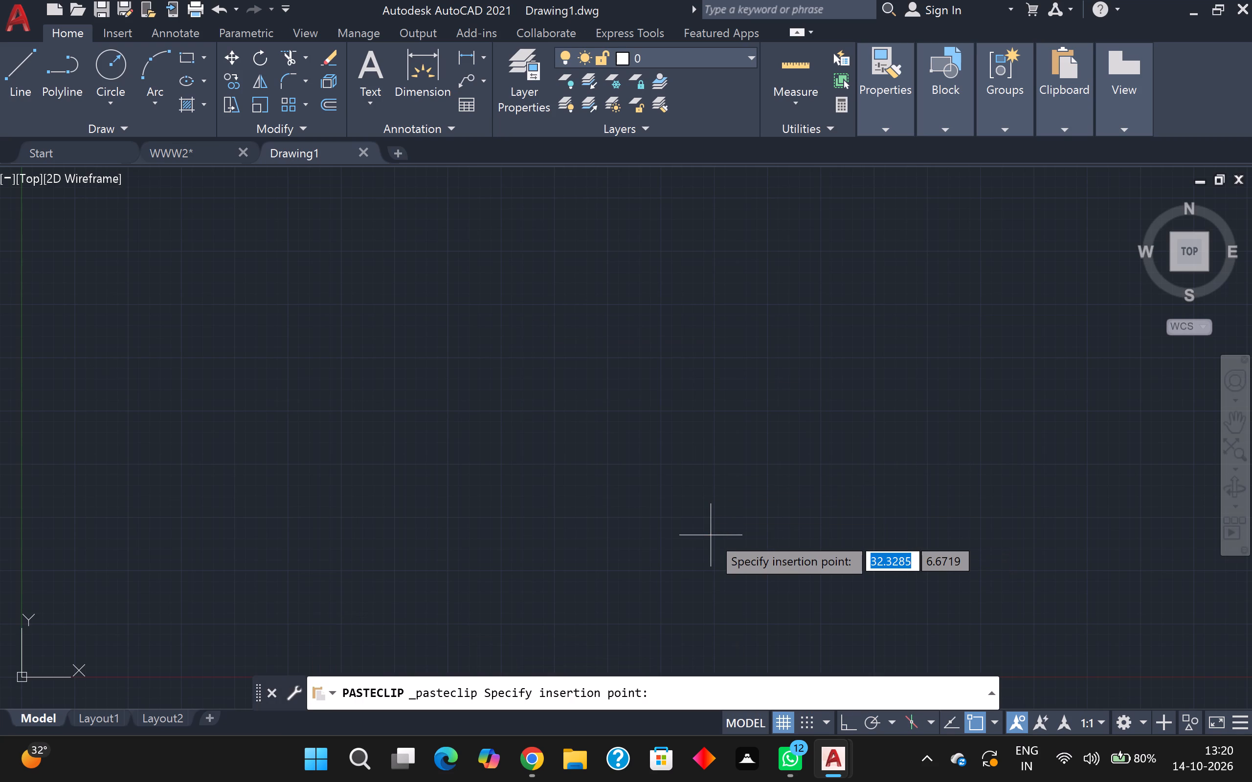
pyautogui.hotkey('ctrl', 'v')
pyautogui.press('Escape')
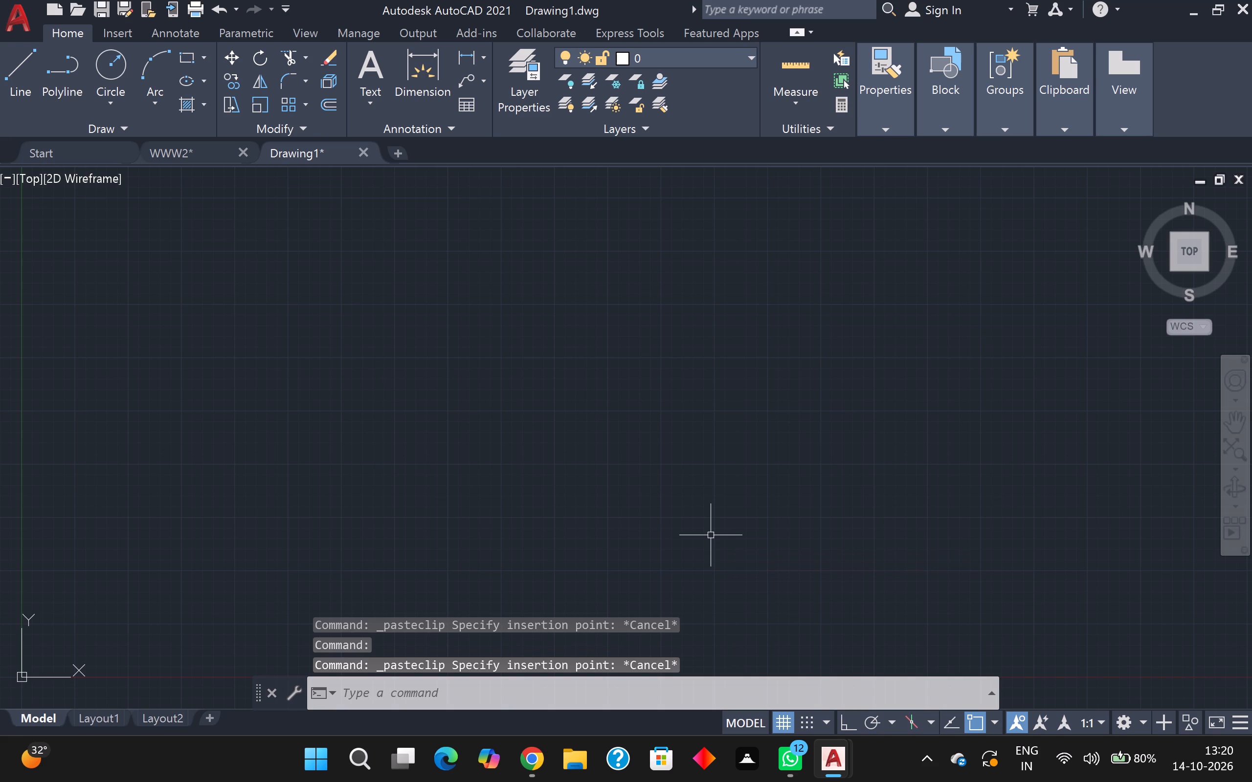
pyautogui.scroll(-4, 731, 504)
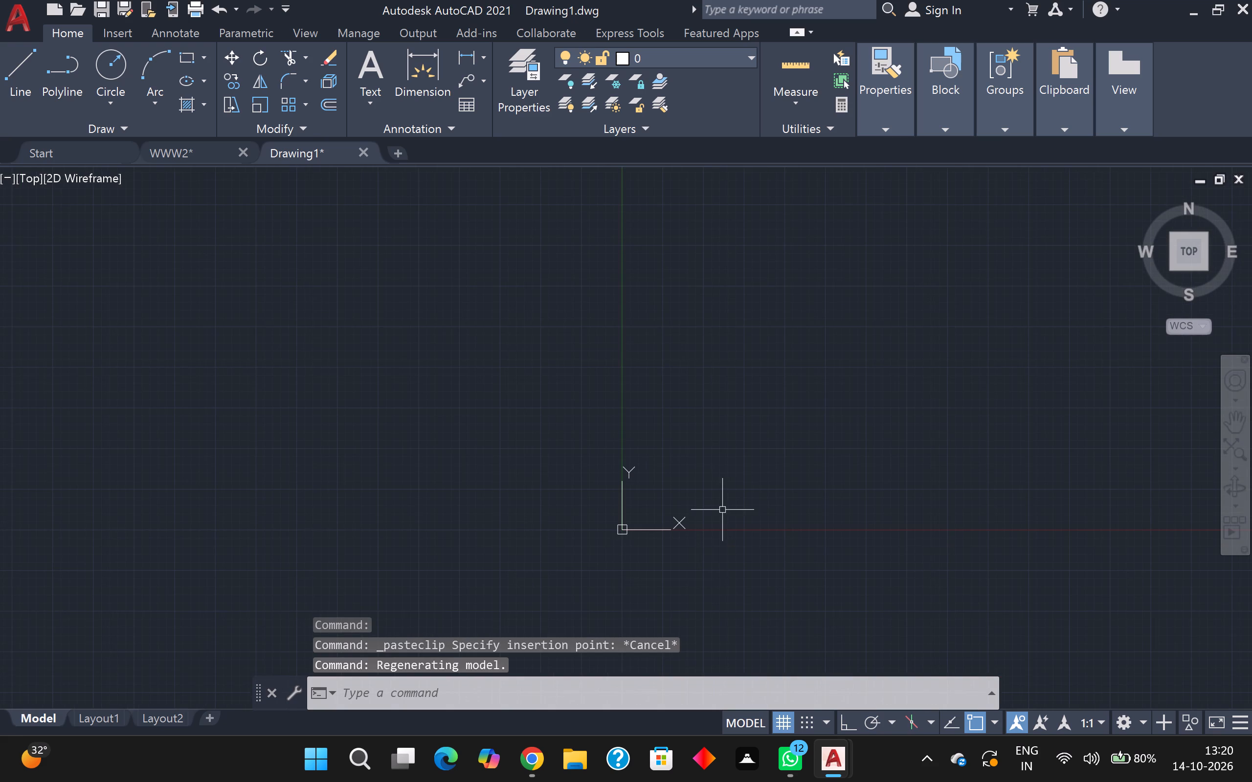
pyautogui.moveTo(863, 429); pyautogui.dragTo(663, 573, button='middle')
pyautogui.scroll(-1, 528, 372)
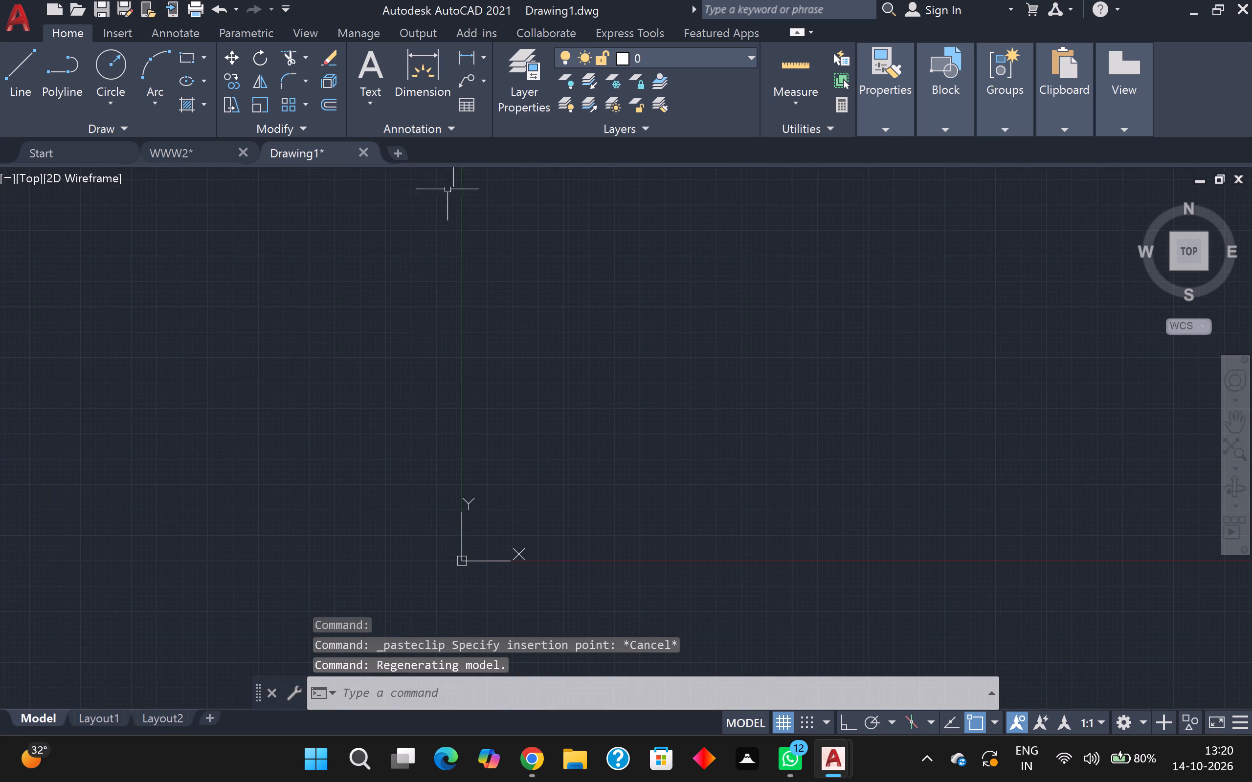
# Return to the WWW2 drawing and copy the entire floor plan with its porch to the clipboard.
pyautogui.click(209, 152)
pyautogui.click(317, 224)
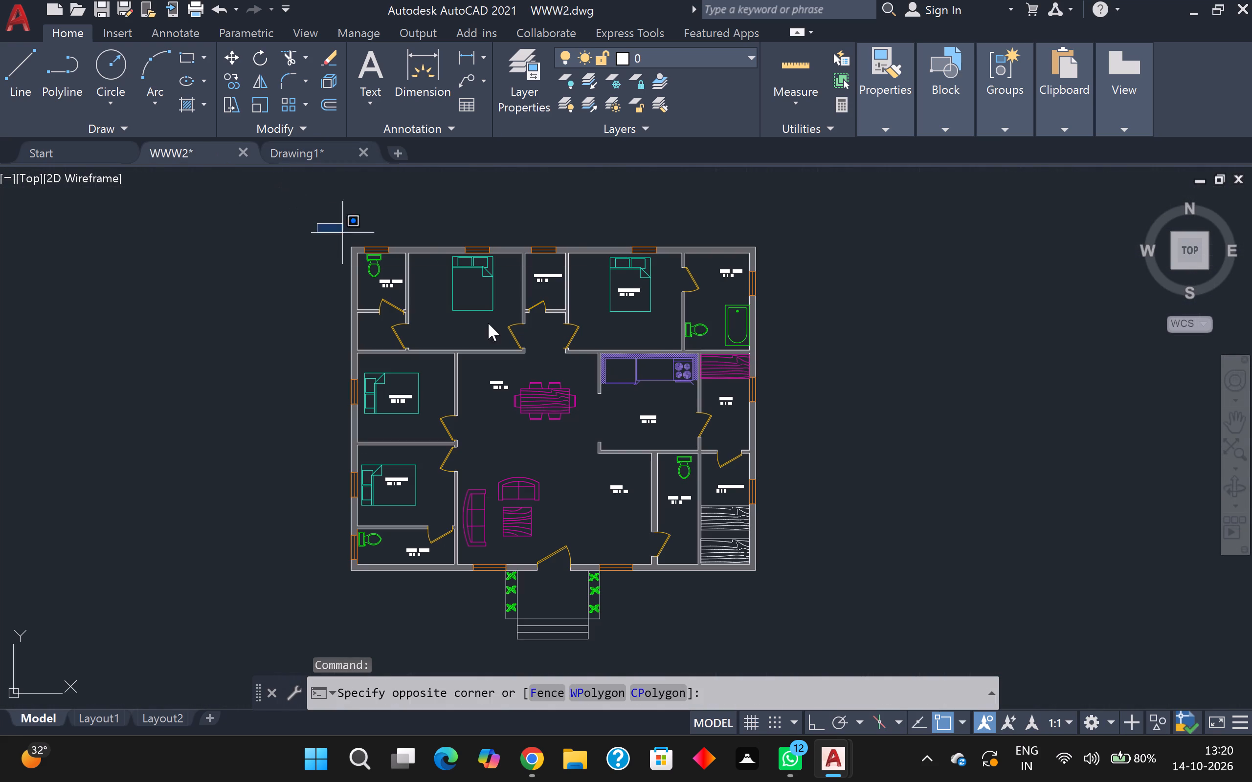
pyautogui.click(882, 649)
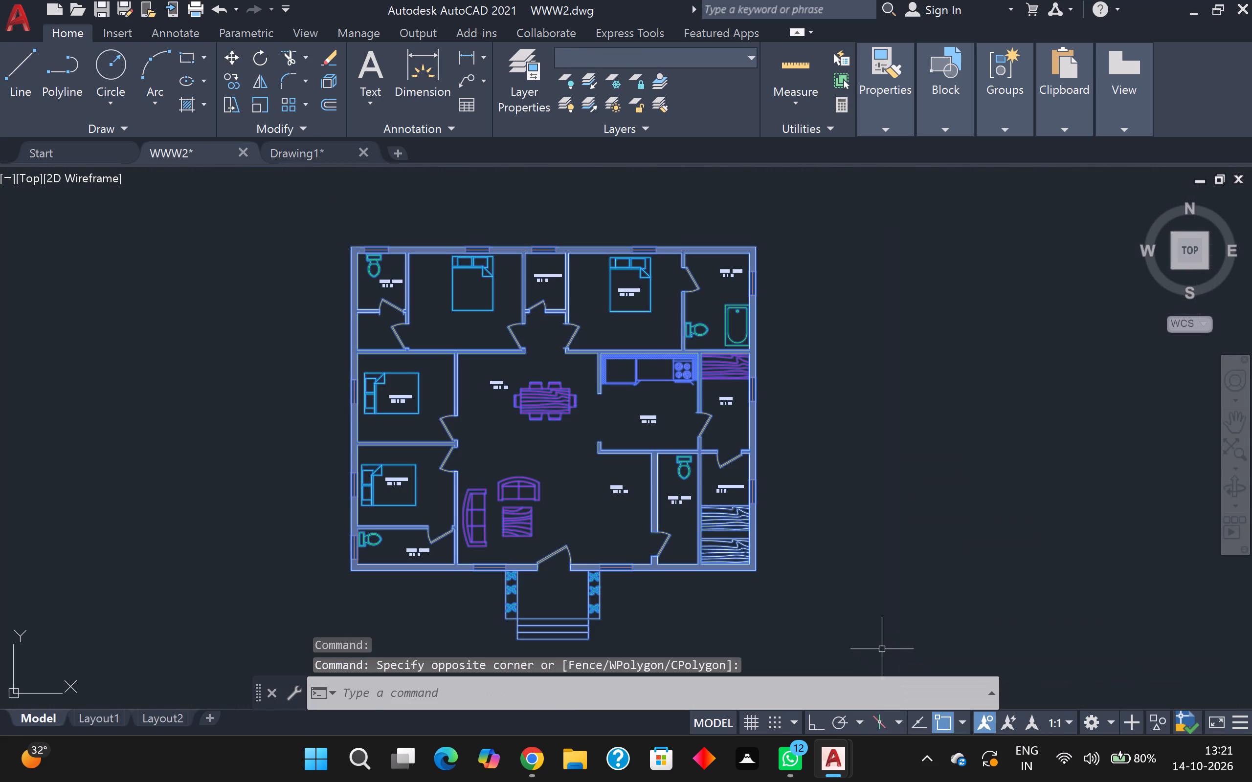
pyautogui.click(867, 187)
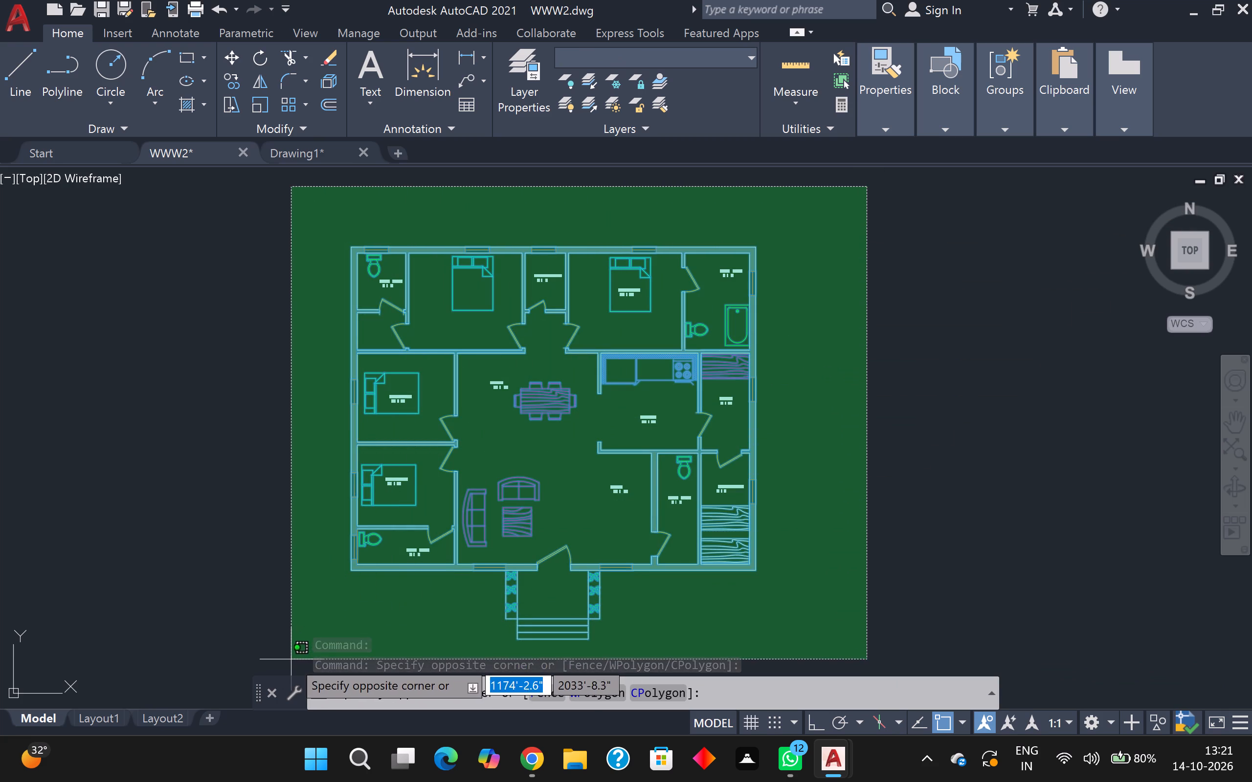
pyautogui.click(291, 659)
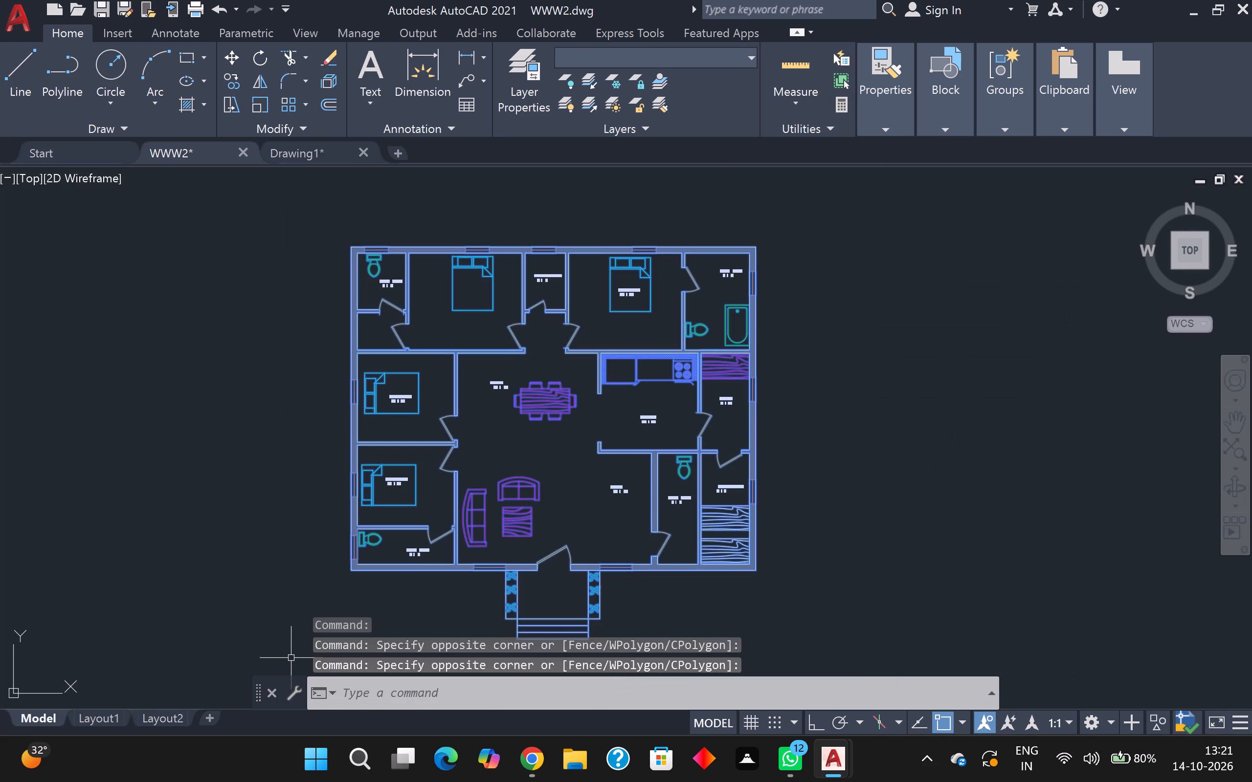
pyautogui.hotkey('ctrl', 'c')
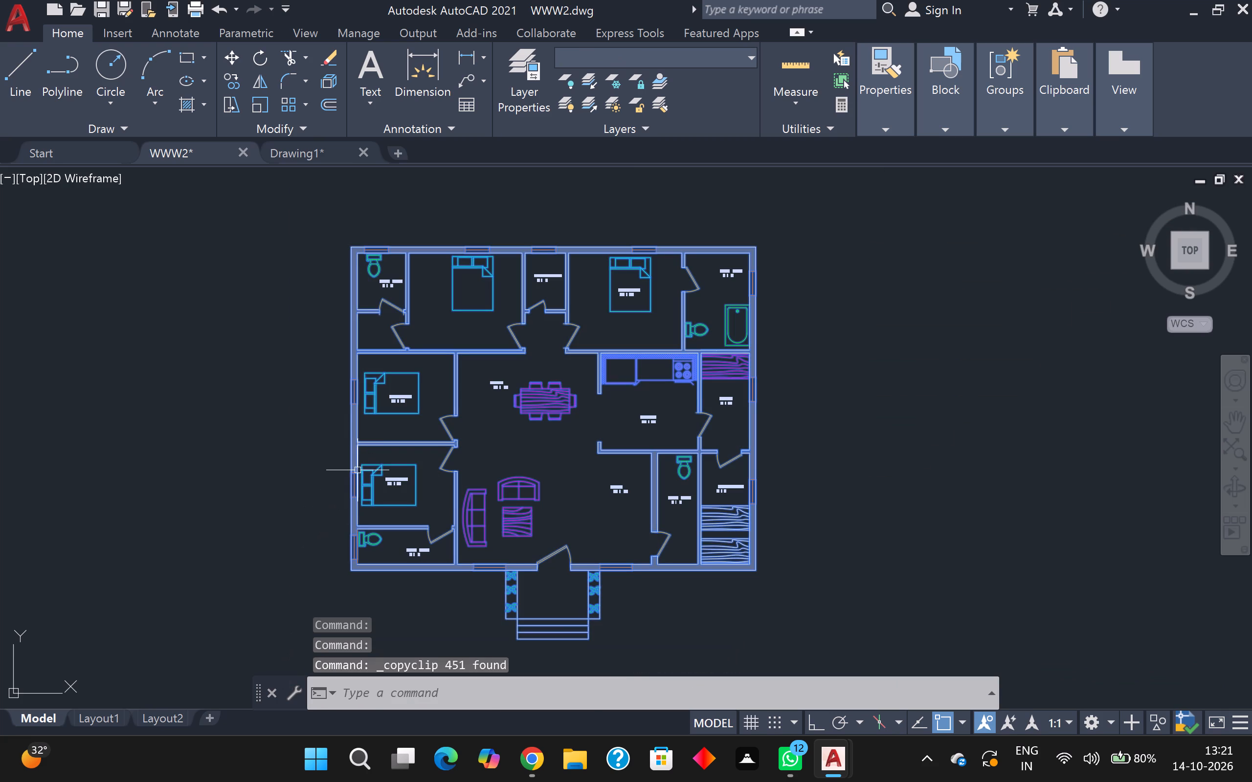
# Paste the copied floor plan into Drawing1, with its southwest corner just northeast of the origin.
pyautogui.click(314, 157)
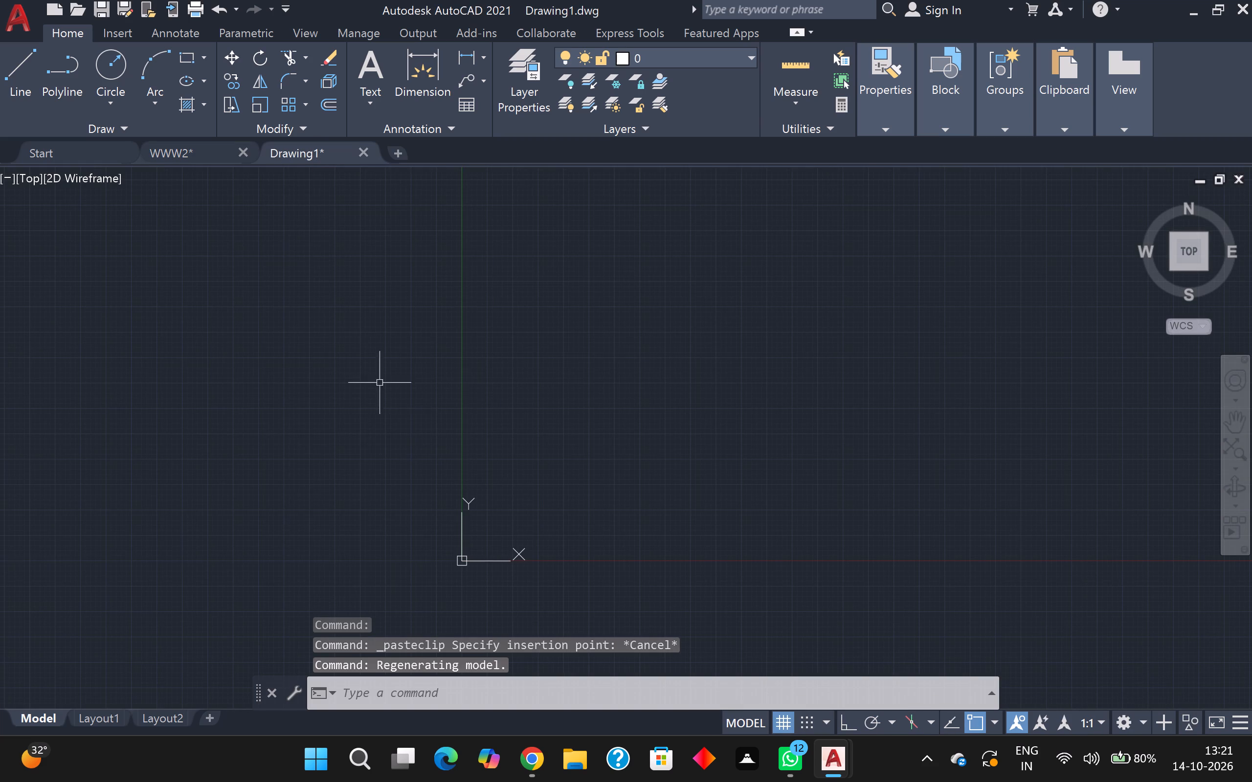
pyautogui.moveTo(591, 354); pyautogui.dragTo(348, 496, button='middle')
pyautogui.moveTo(450, 386); pyautogui.dragTo(463, 389)
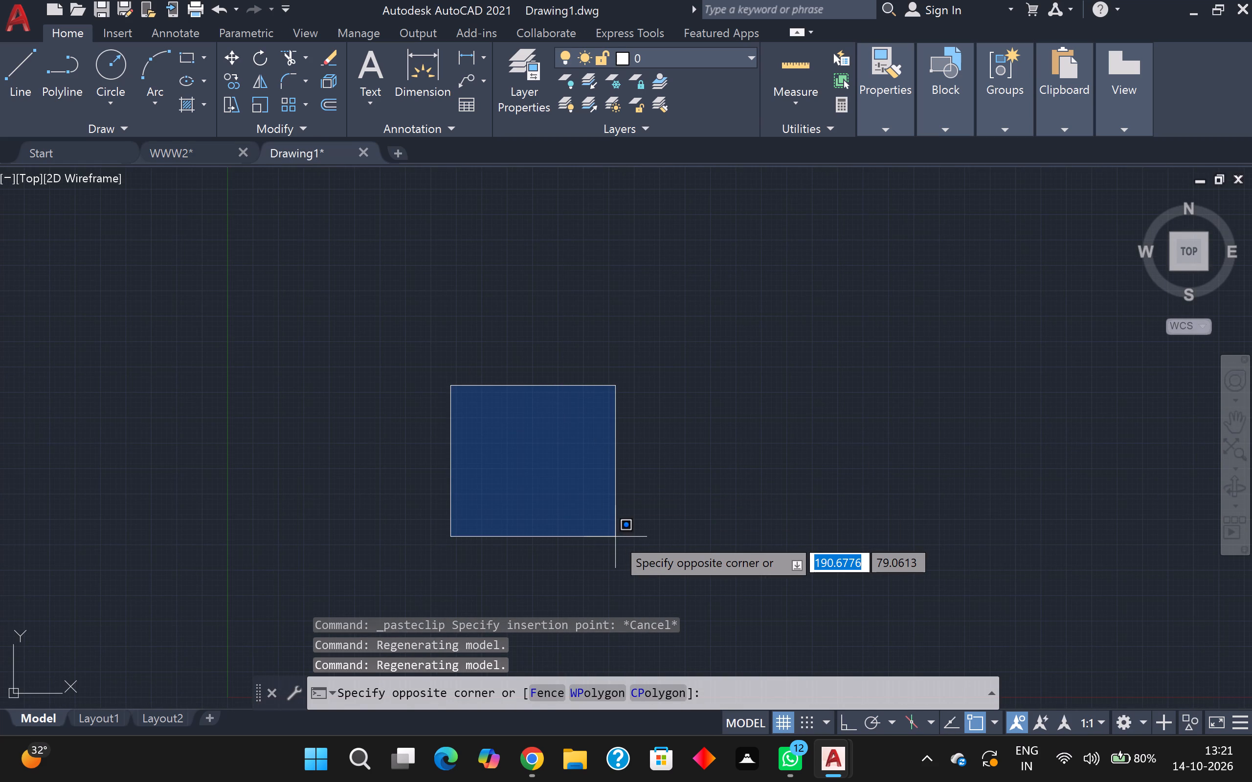
pyautogui.hotkey('ctrl', 'v')
pyautogui.scroll(-2, 615, 537)
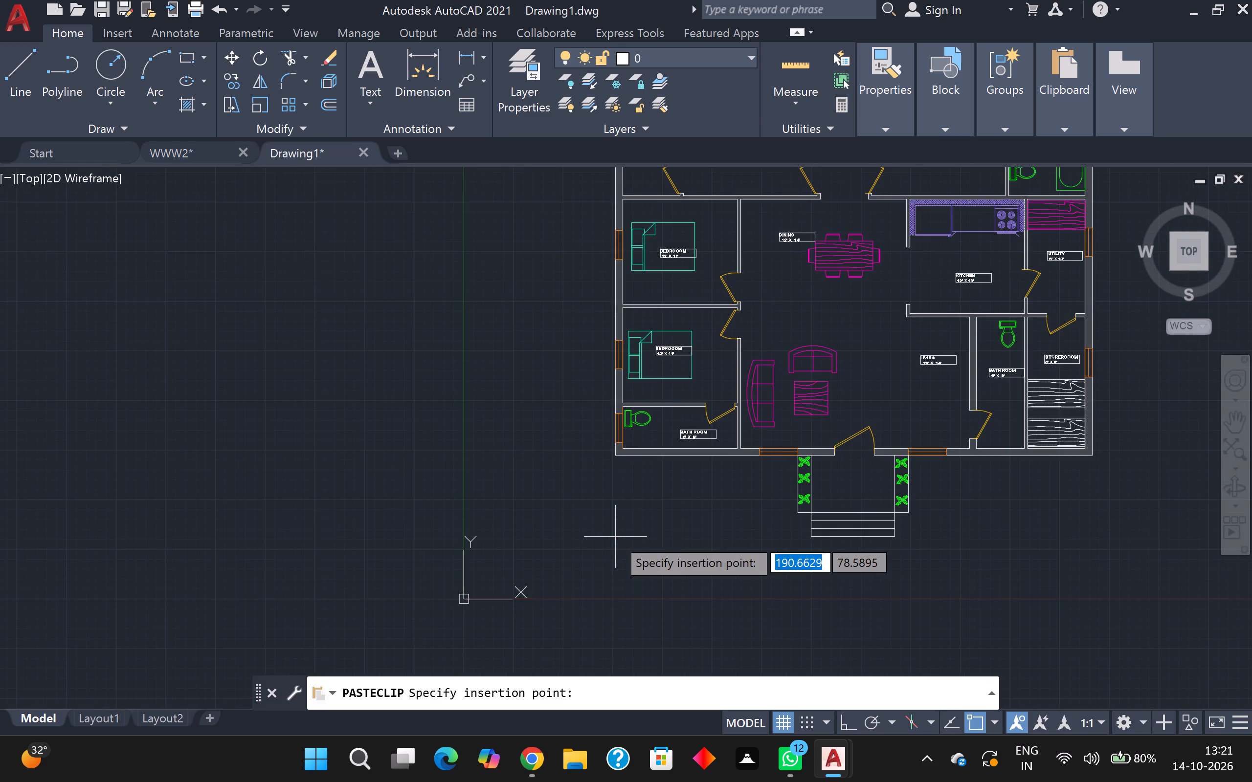
pyautogui.scroll(-2, 615, 537)
pyautogui.click(493, 635)
pyautogui.scroll(-2, 506, 630)
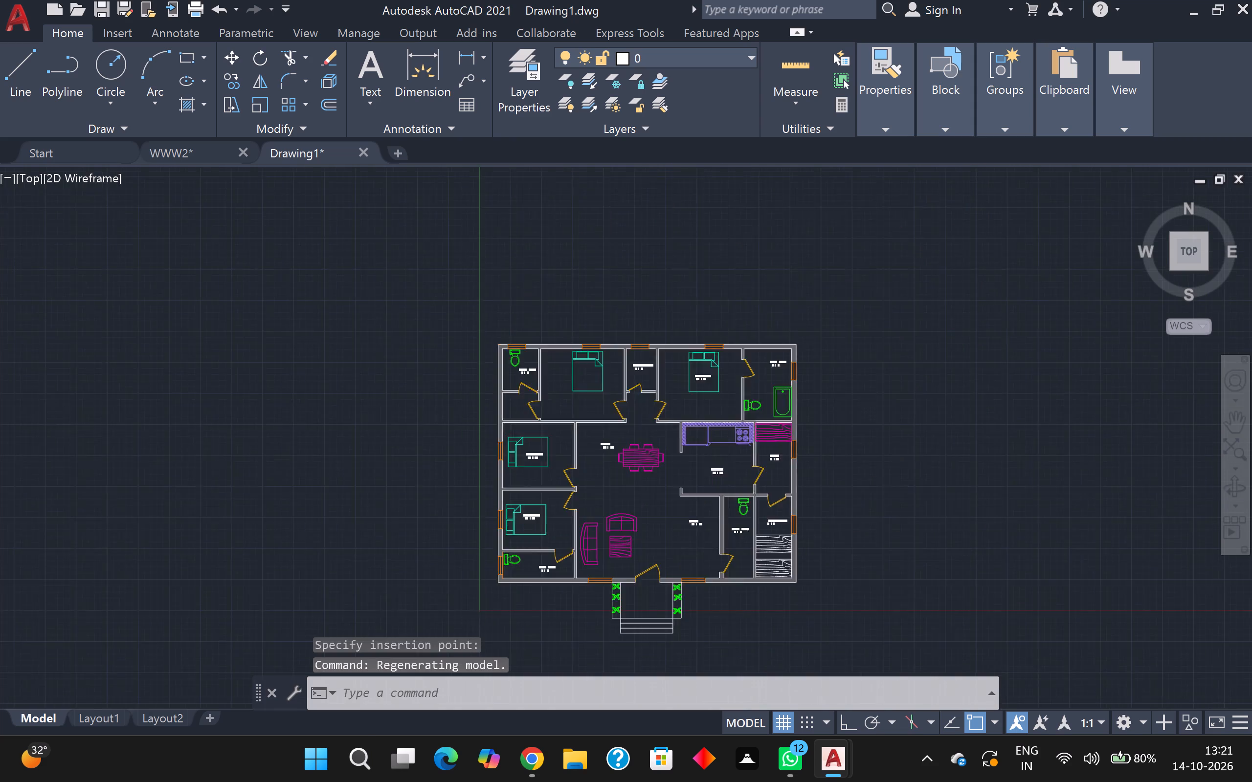
pyautogui.scroll(1, 605, 613)
pyautogui.scroll(-1, 782, 541)
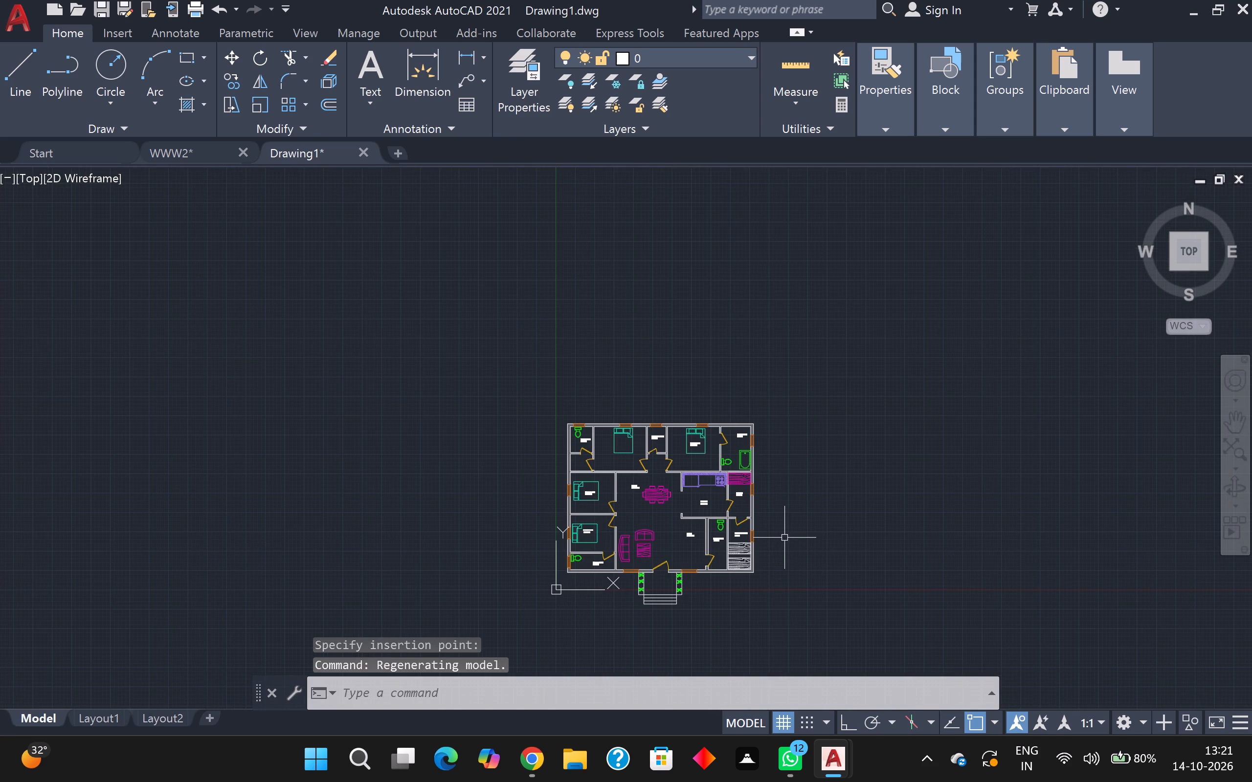
# Quit AutoCAD and save Drawing1 as PLAN 2.1 in the Documents folder, replacing the existing file.
pyautogui.click(1243, 11)
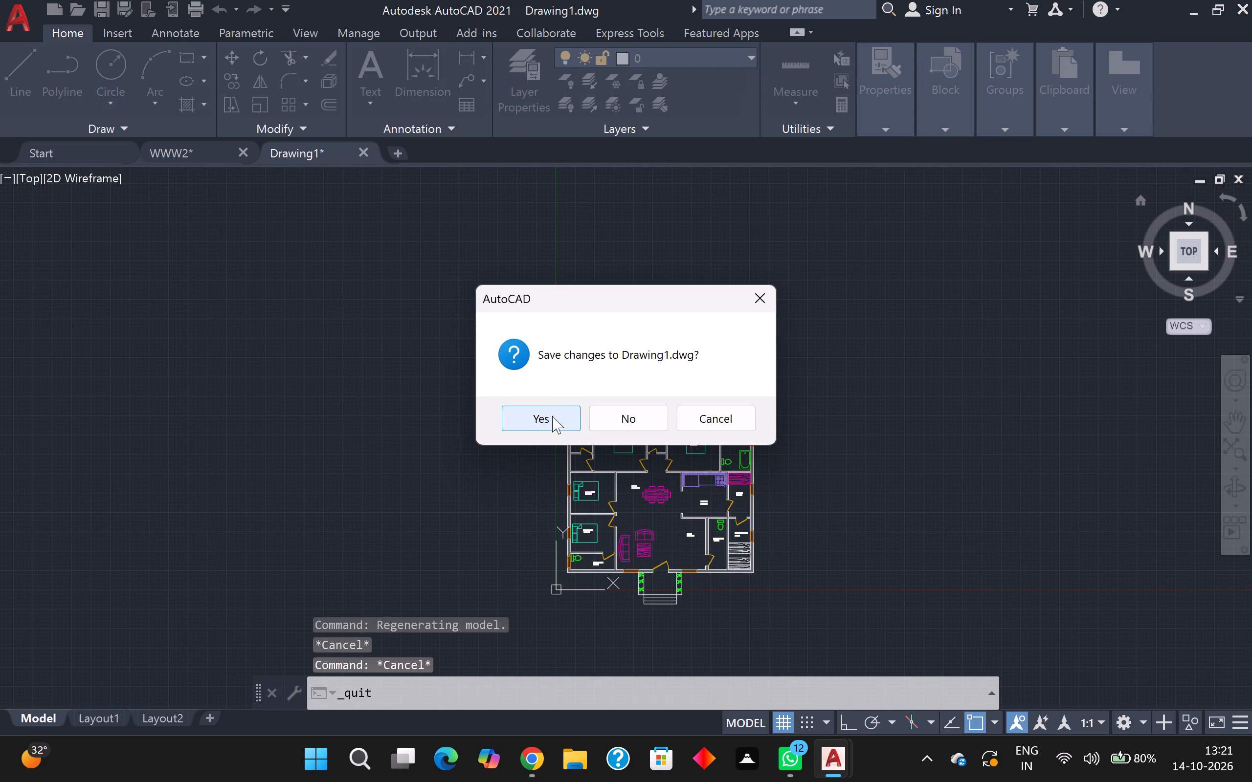
pyautogui.click(552, 416)
pyautogui.moveTo(614, 556); pyautogui.dragTo(430, 569)
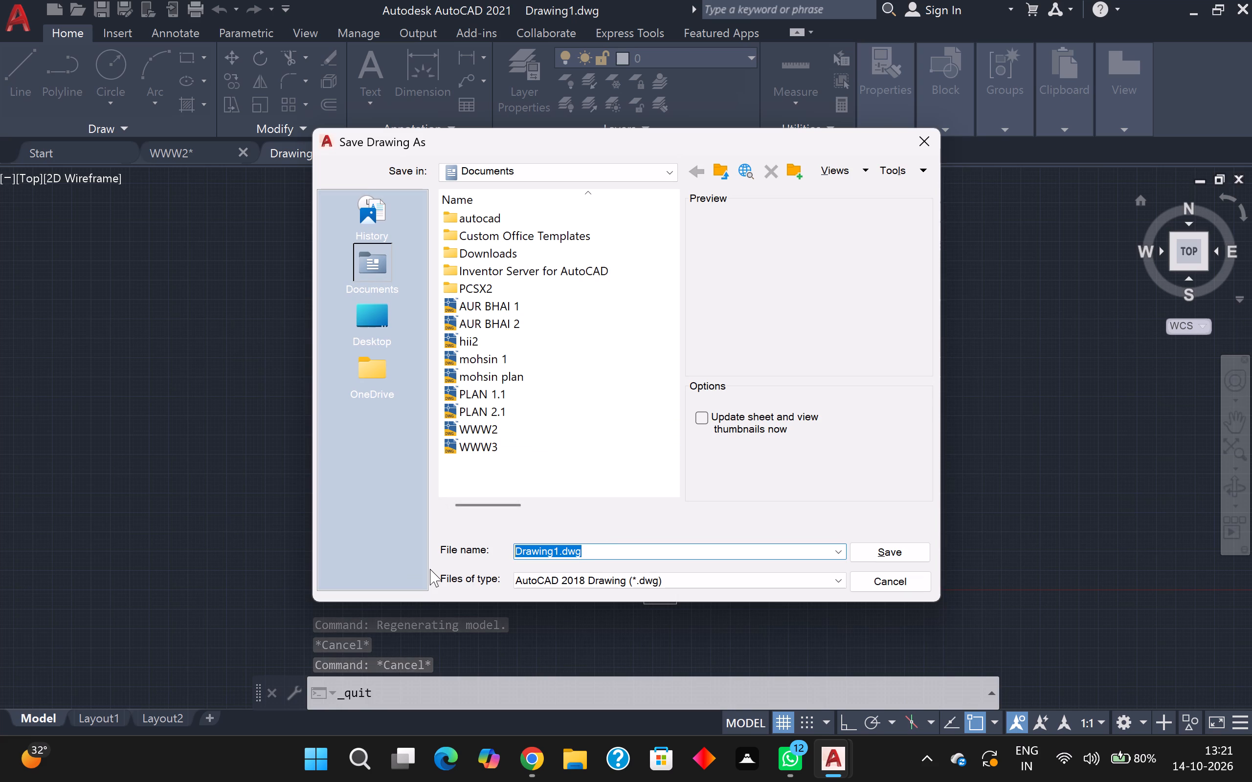
pyautogui.press('BackSpace')
pyautogui.write('PLAN 2')
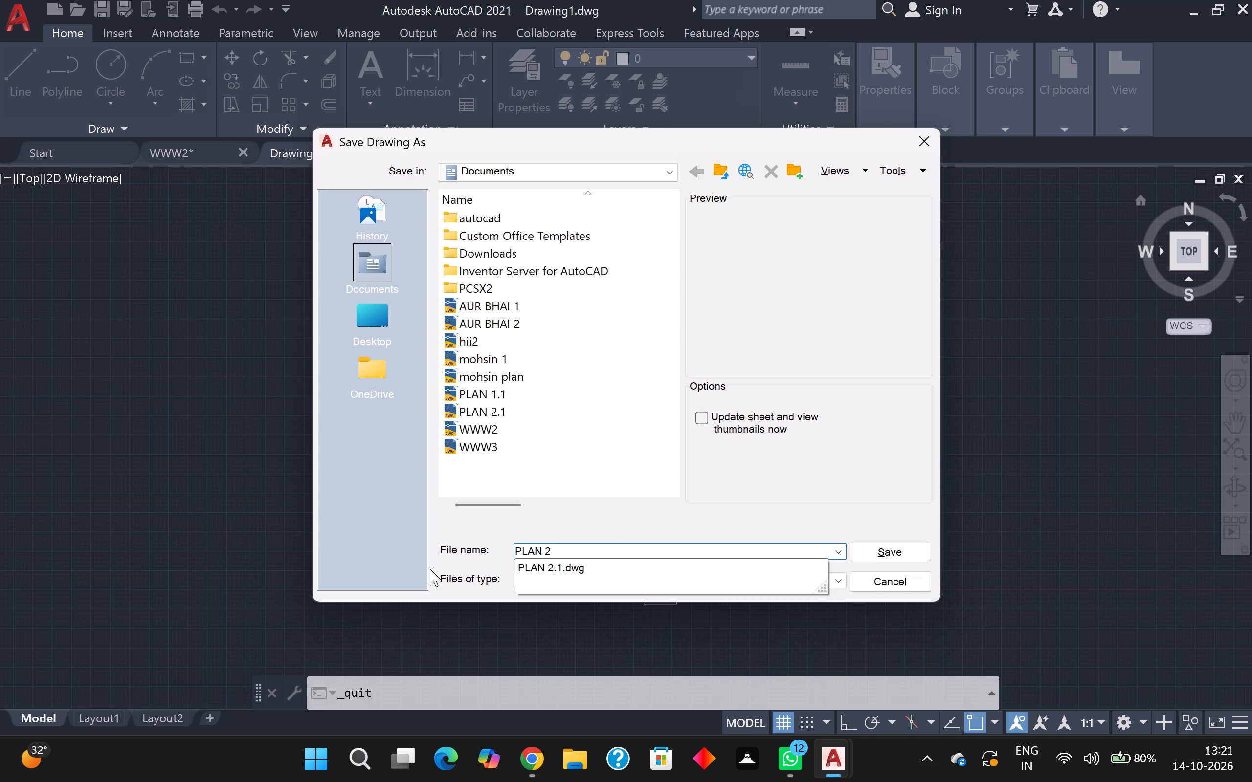
pyautogui.write('.1')
pyautogui.click(895, 553)
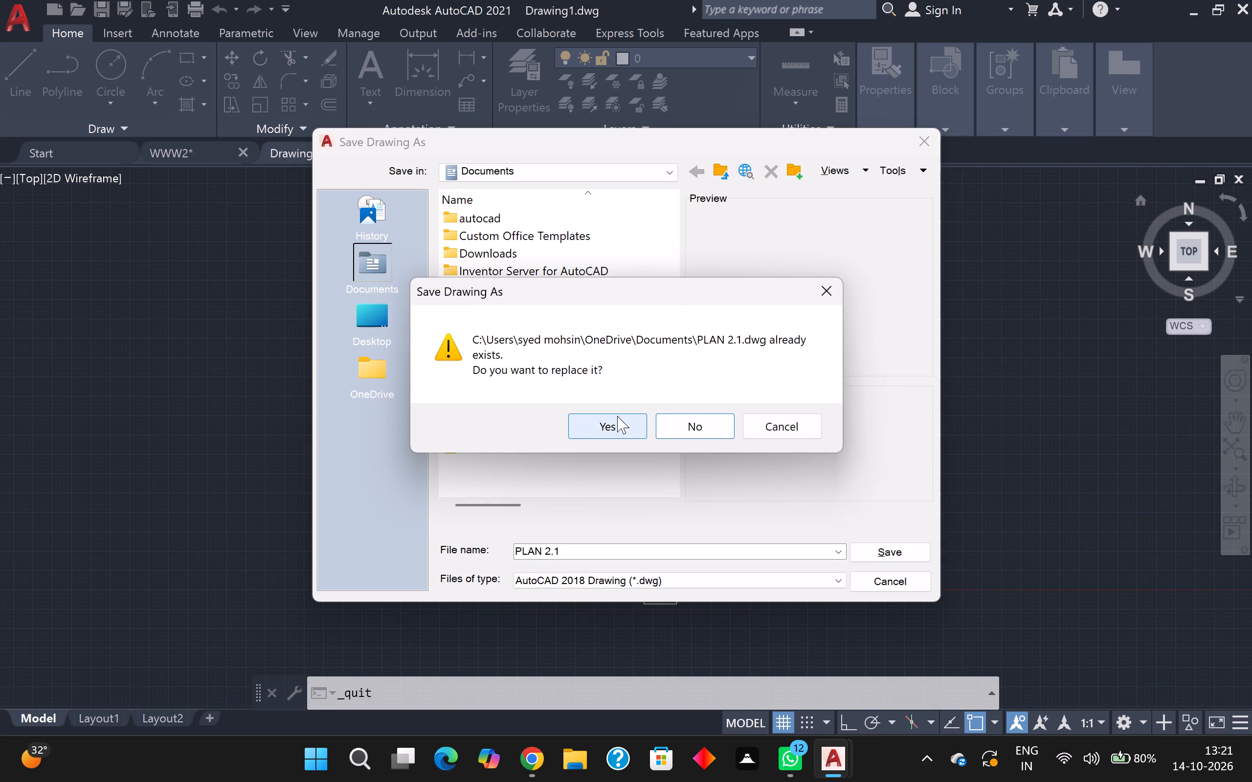
pyautogui.click(622, 424)
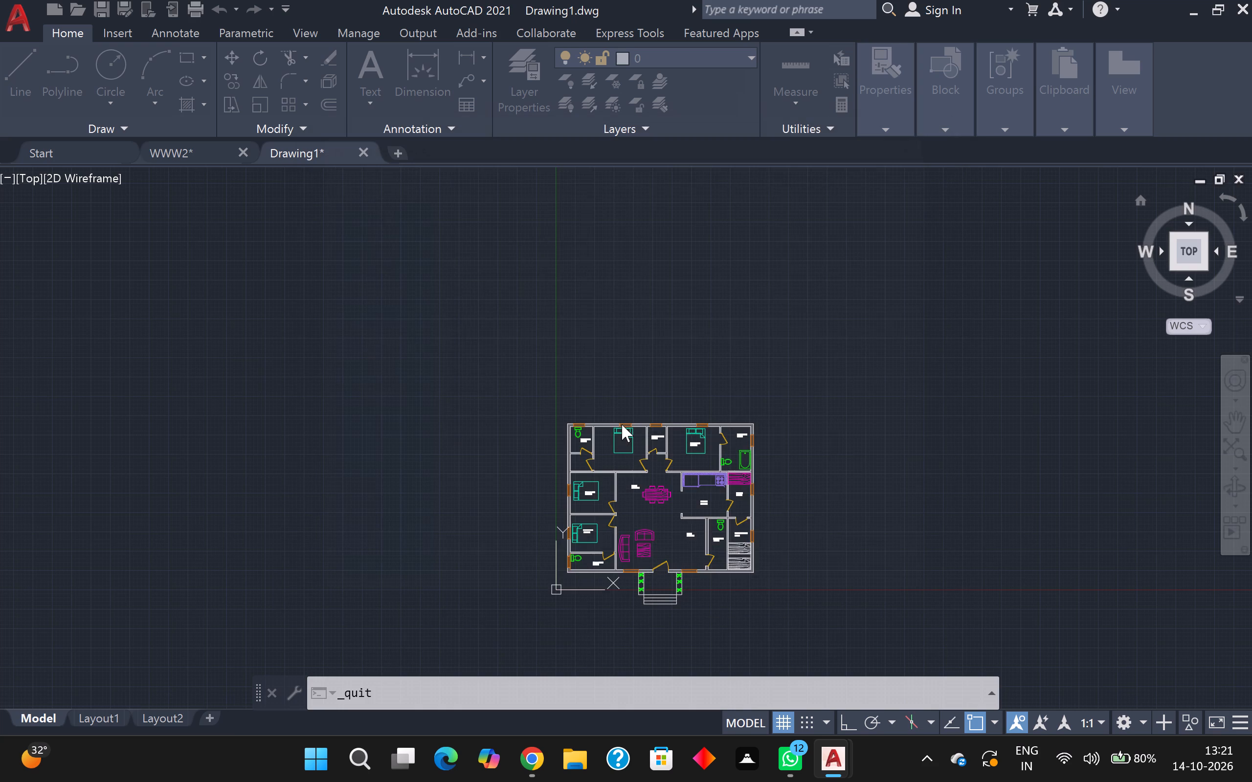
# Save the changes to the WWW2 drawing to finish closing AutoCAD.
pyautogui.scroll(-1, 647, 423)
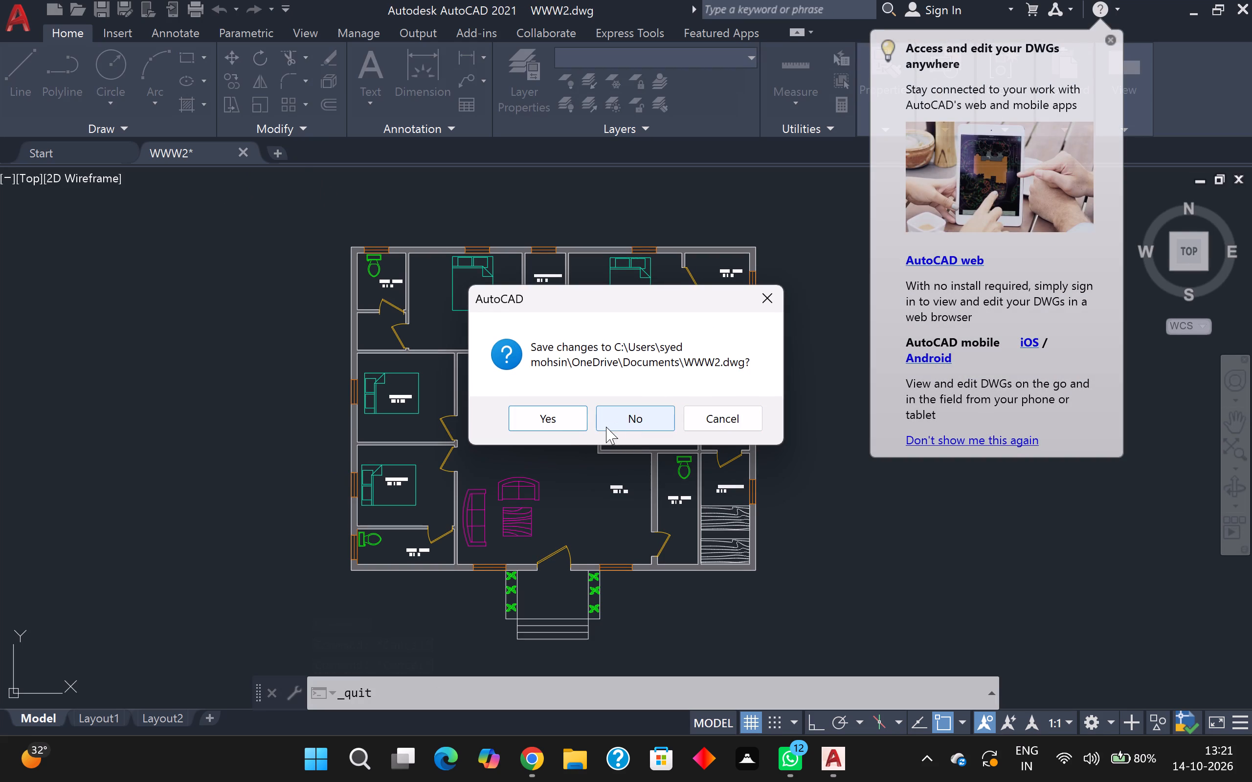
pyautogui.click(566, 414)
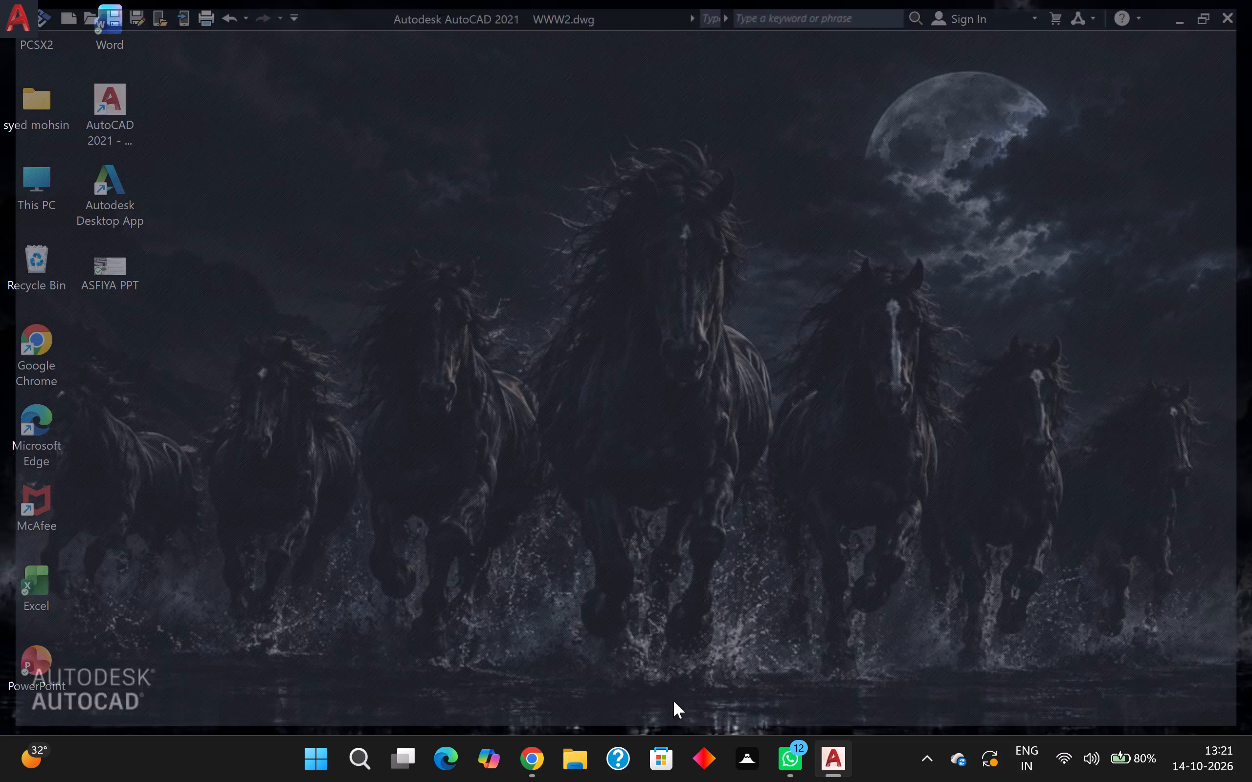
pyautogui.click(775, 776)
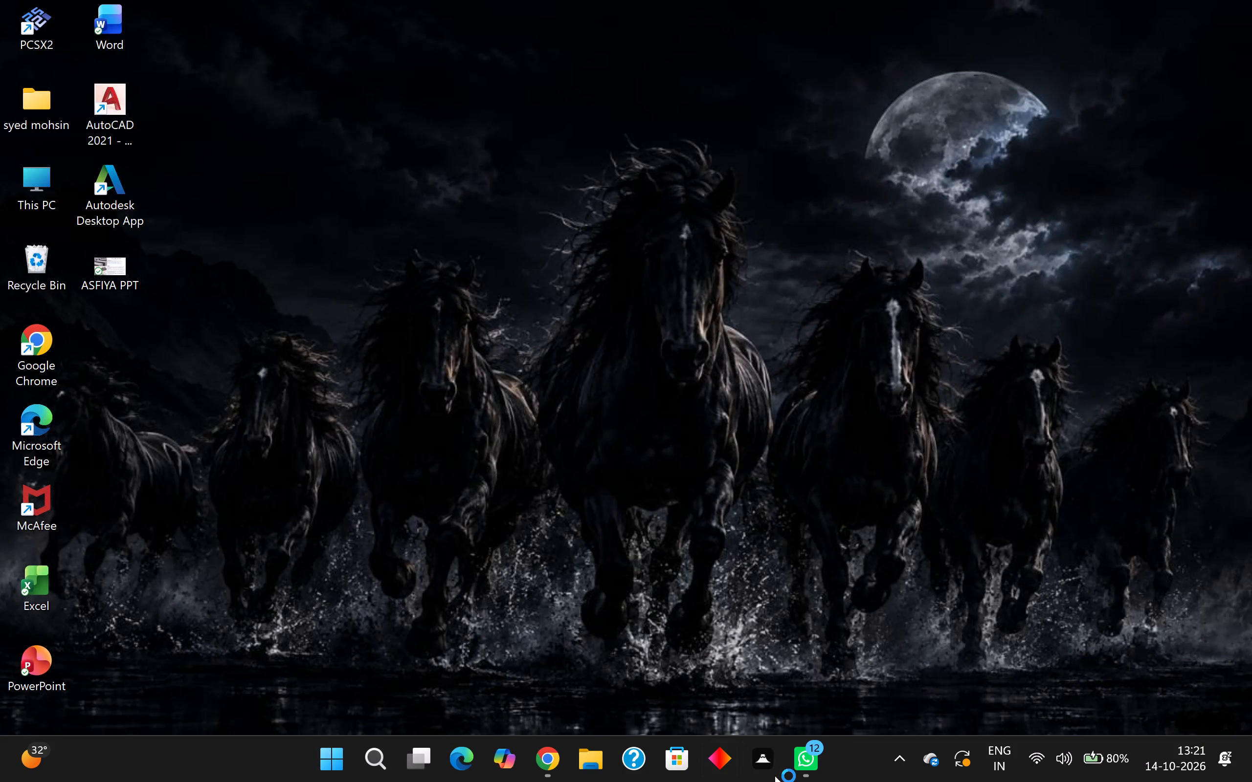